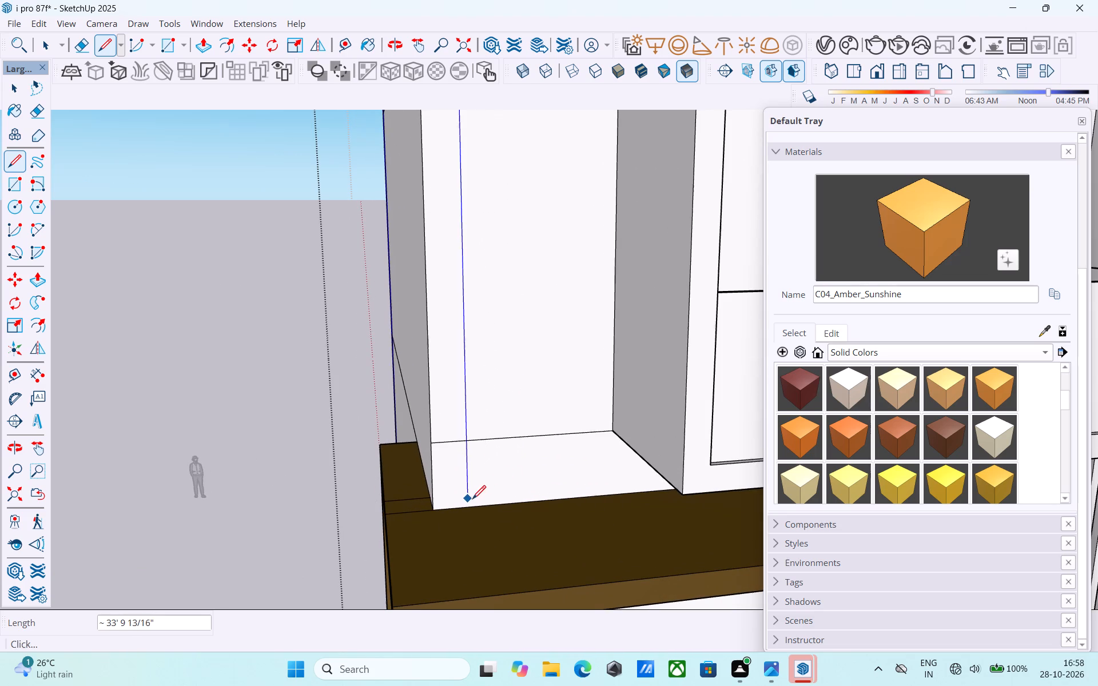
Finish the vertical line at the bottom edge of the corner wall, just above the brown balcony frame.
left_click(469, 505)
middle_click_drag(469, 506, 526, 456)
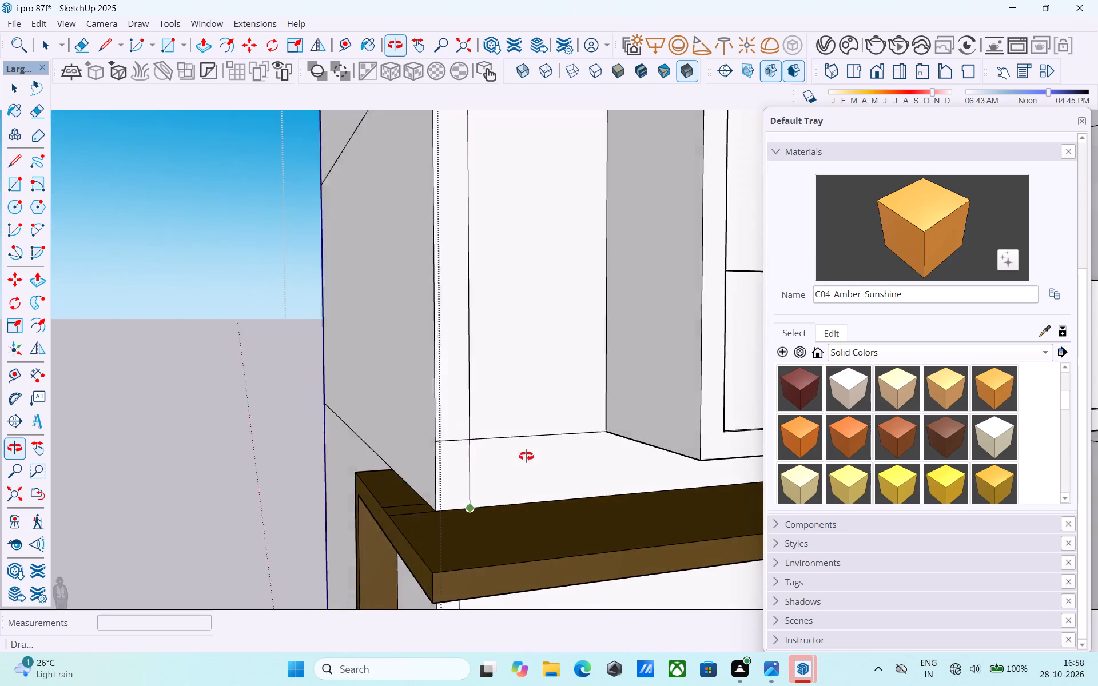
middle_click_drag(526, 456, 561, 479)
scroll(497, 519, "up", 7)
middle_click_drag(429, 503, 391, 454)
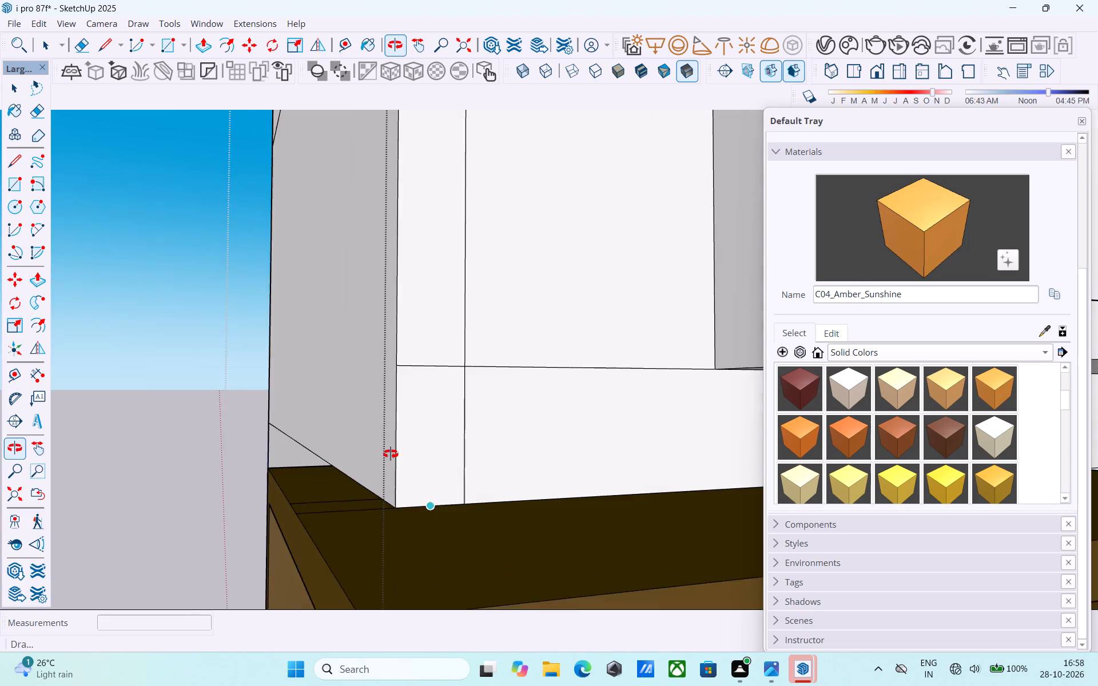
middle_click_drag(391, 454, 392, 462)
key("space")
scroll(401, 484, "up", 2)
left_click(427, 514)
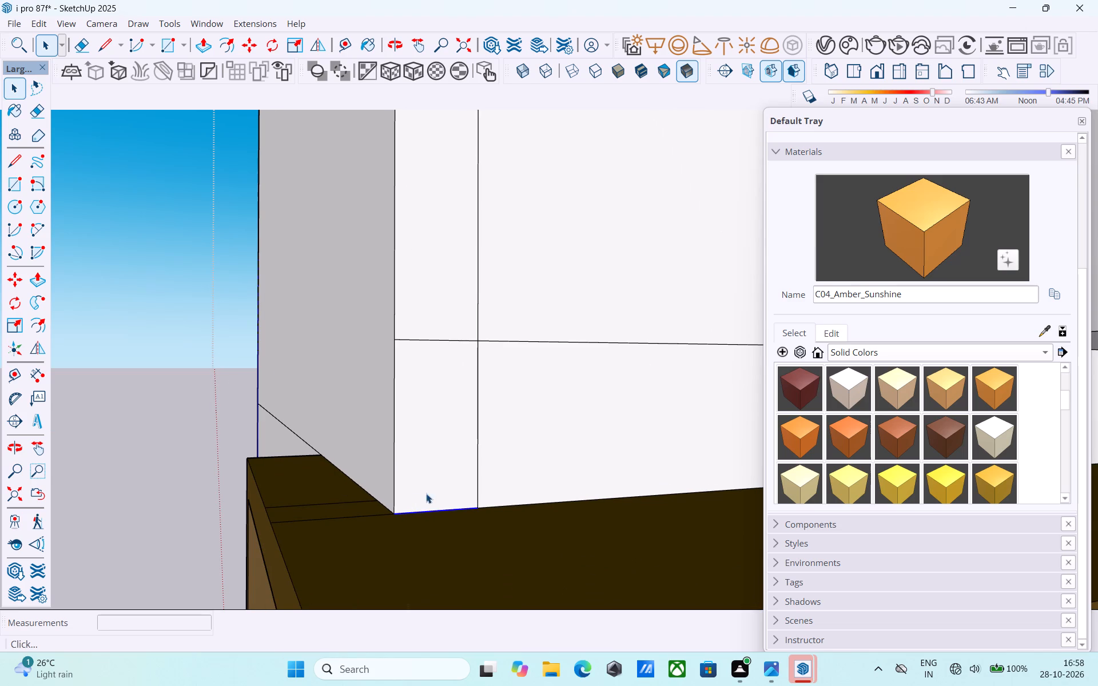
Erase the horizontal floor and beam lines crossing the 9" corner strip, from the brown balcony frame up to the roof.
key("e")
left_click_drag(452, 360, 427, 269)
scroll(425, 297, "down", 14)
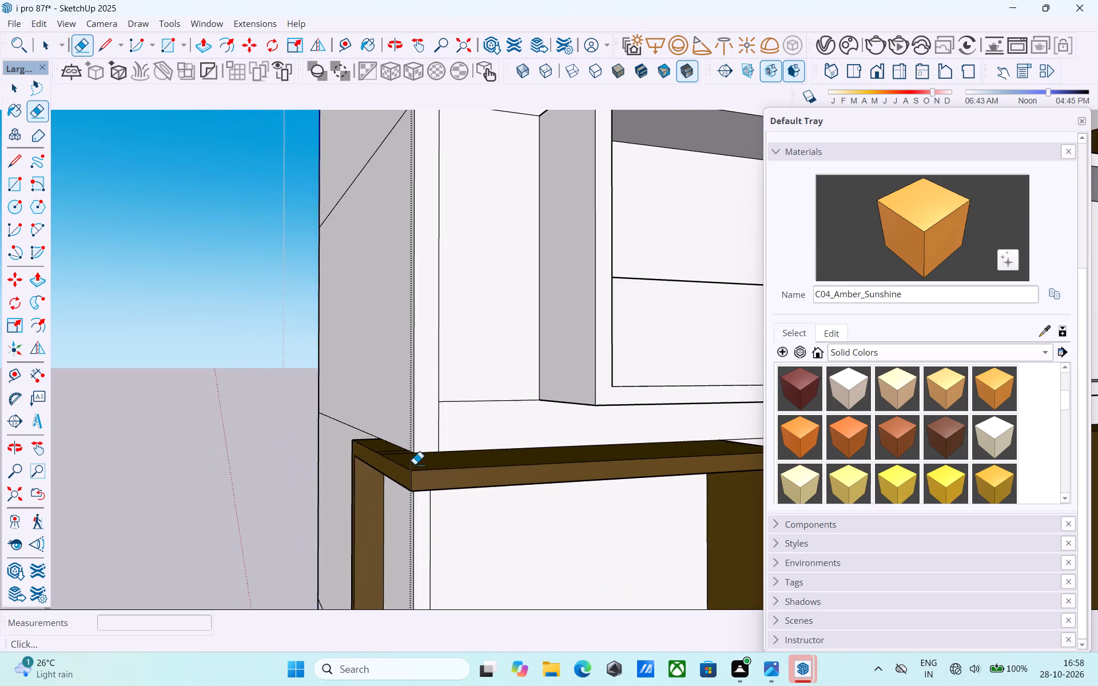
scroll(415, 464, "down", 9)
scroll(434, 281, "up", 9)
left_click_drag(403, 286, 399, 277)
scroll(373, 565, "down", 2)
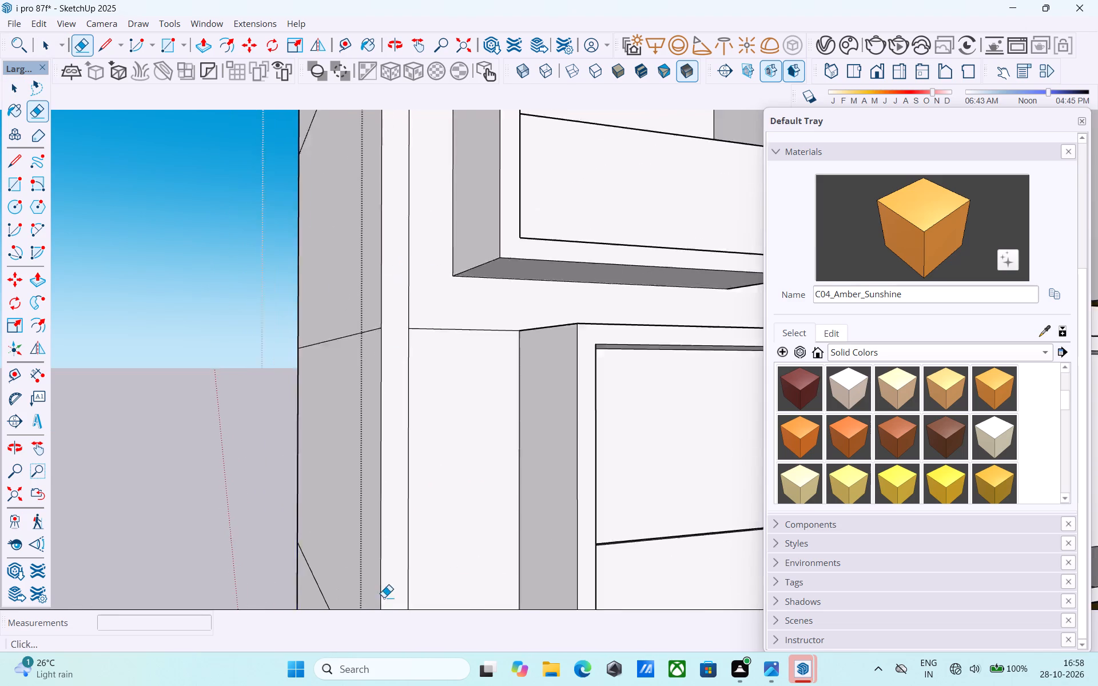
scroll(384, 597, "down", 12)
middle_click_drag(404, 337, 388, 325)
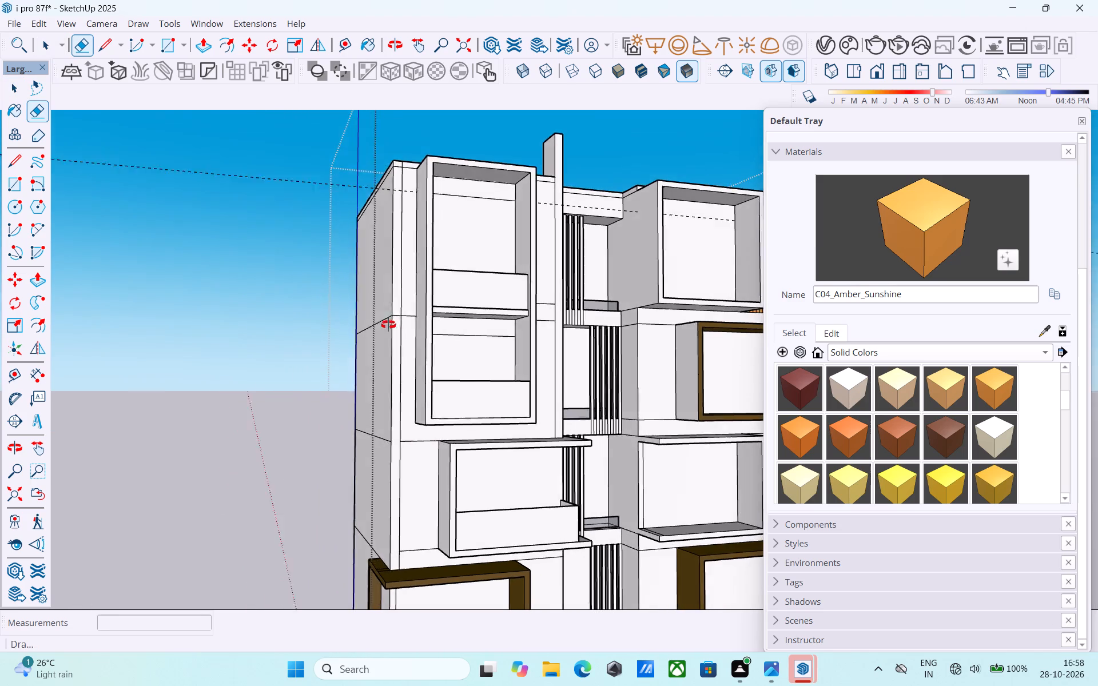
middle_click_drag(388, 325, 388, 324)
scroll(393, 305, "up", 10)
left_click_drag(388, 324, 389, 337)
scroll(368, 453, "down", 13)
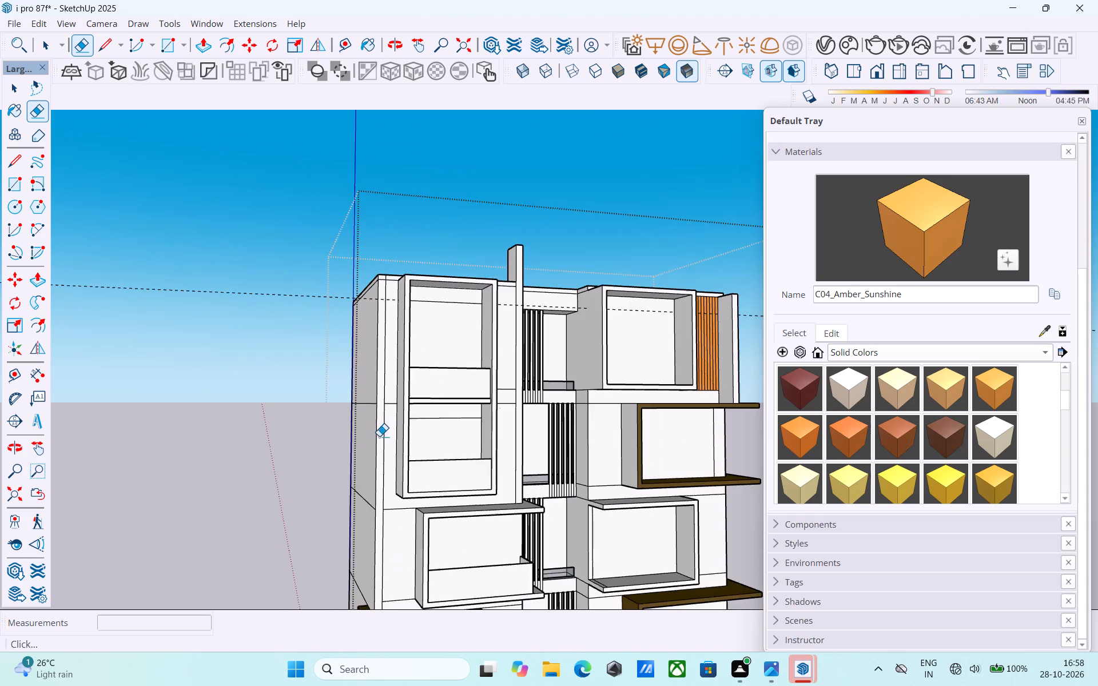
scroll(405, 271, "up", 18)
left_click_drag(329, 286, 315, 278)
left_click_drag(303, 289, 297, 324)
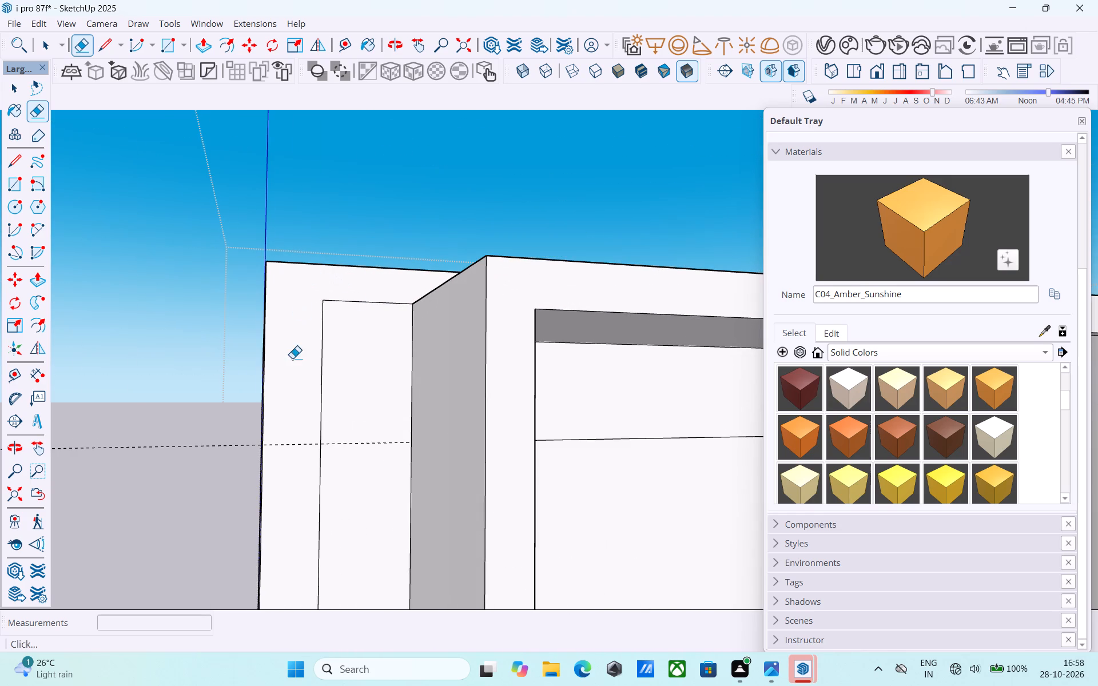
Draw a 6" vertical line from the top of the corner strip's inner line up to the roof's front edge.
scroll(292, 358, "down", 10)
middle_click_drag(330, 345, 339, 437)
key("space")
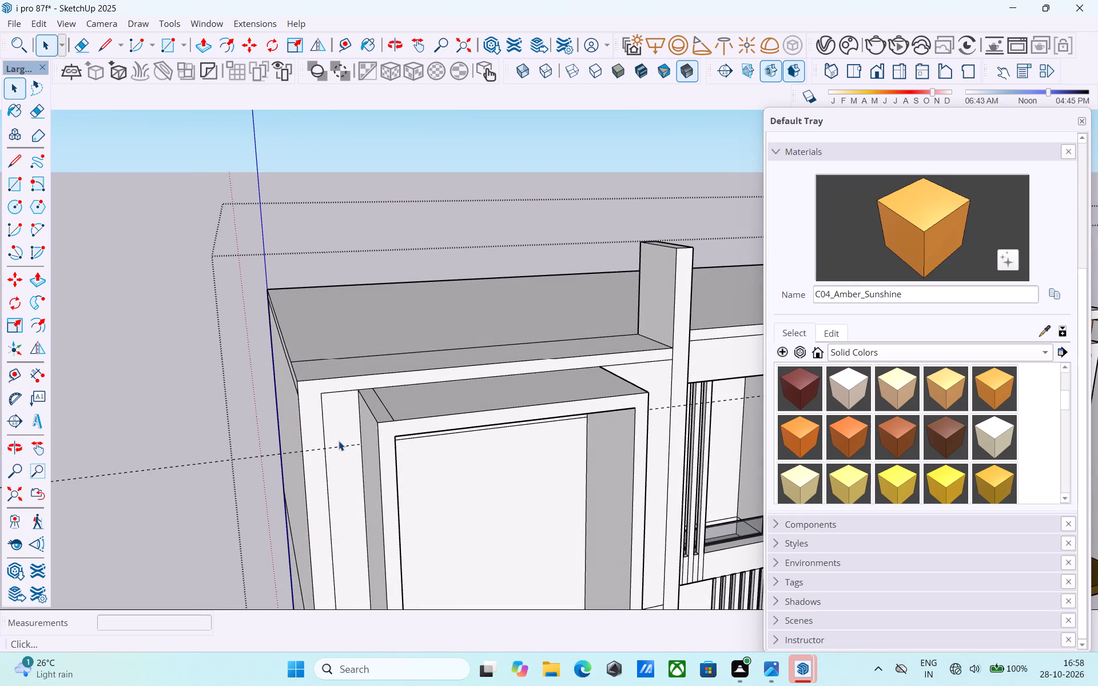
middle_click(339, 441)
key("l")
scroll(322, 418, "up", 7)
left_click(321, 384)
left_click(316, 356)
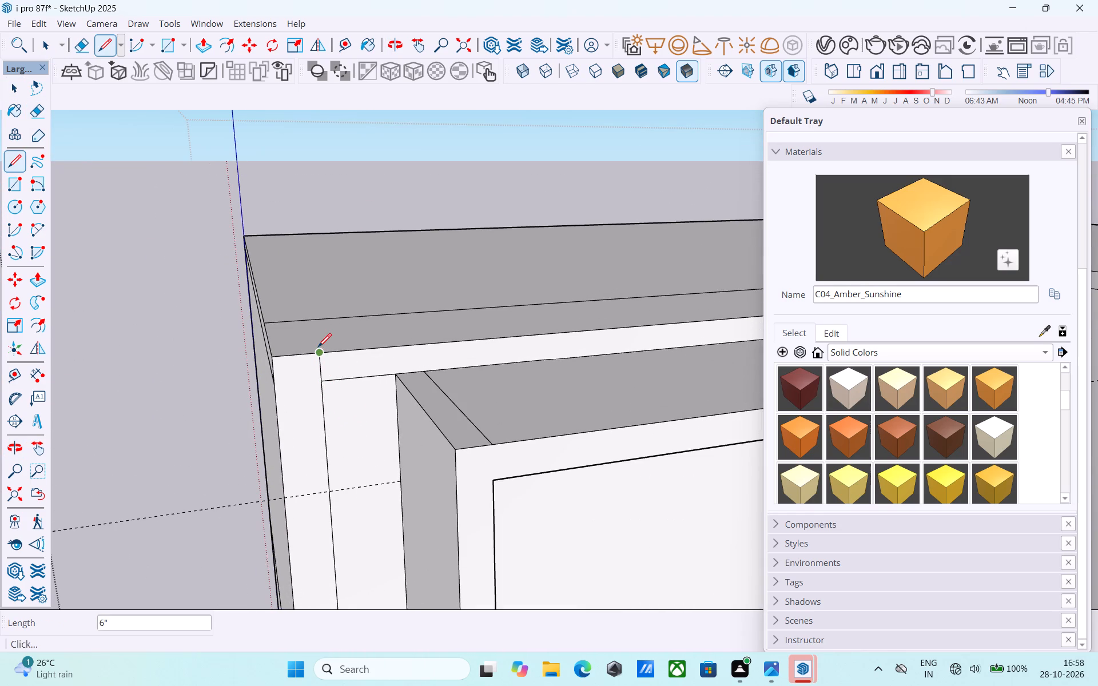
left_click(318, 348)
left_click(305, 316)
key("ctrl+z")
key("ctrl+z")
Draw a line from the roof's front edge across the narrow roof band, closing off the small face above the corner strip.
left_click(320, 351)
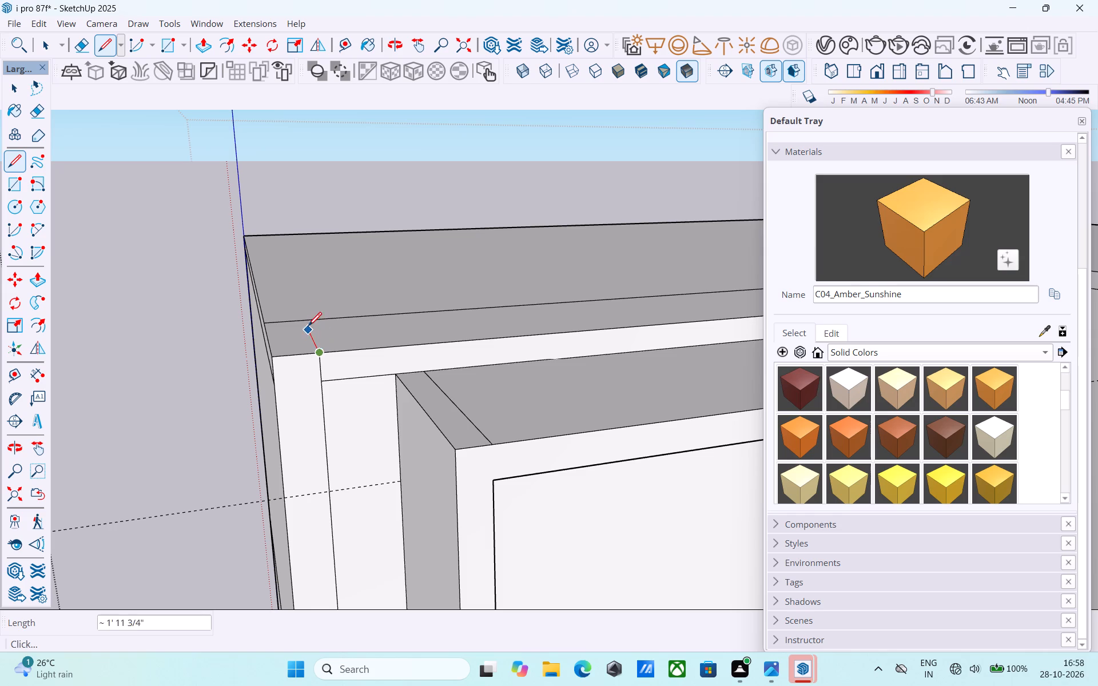
left_click(306, 320)
key("space")
Push/Pull the small roof face above the corner strip upward by 4'.
left_click(303, 332)
key("p")
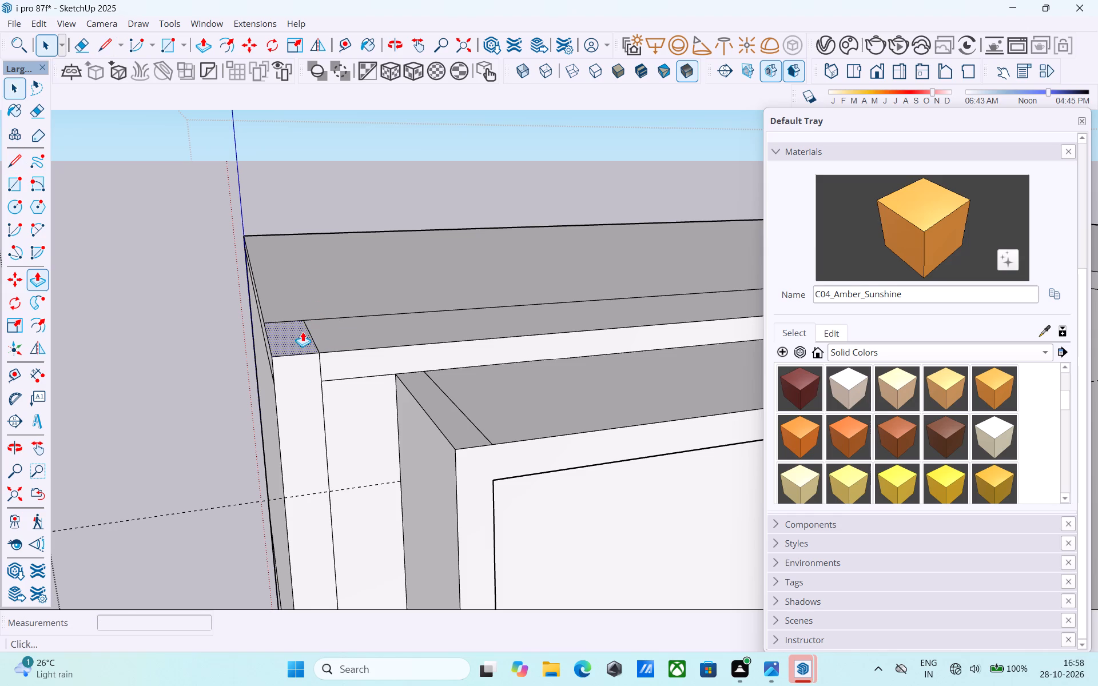
left_click(303, 332)
key("4")
key("apostrophe")
key("Return")
key("space")
Copy the top inner edge of the raised corner post 6" down its inner side face.
scroll(308, 311, "down", 7)
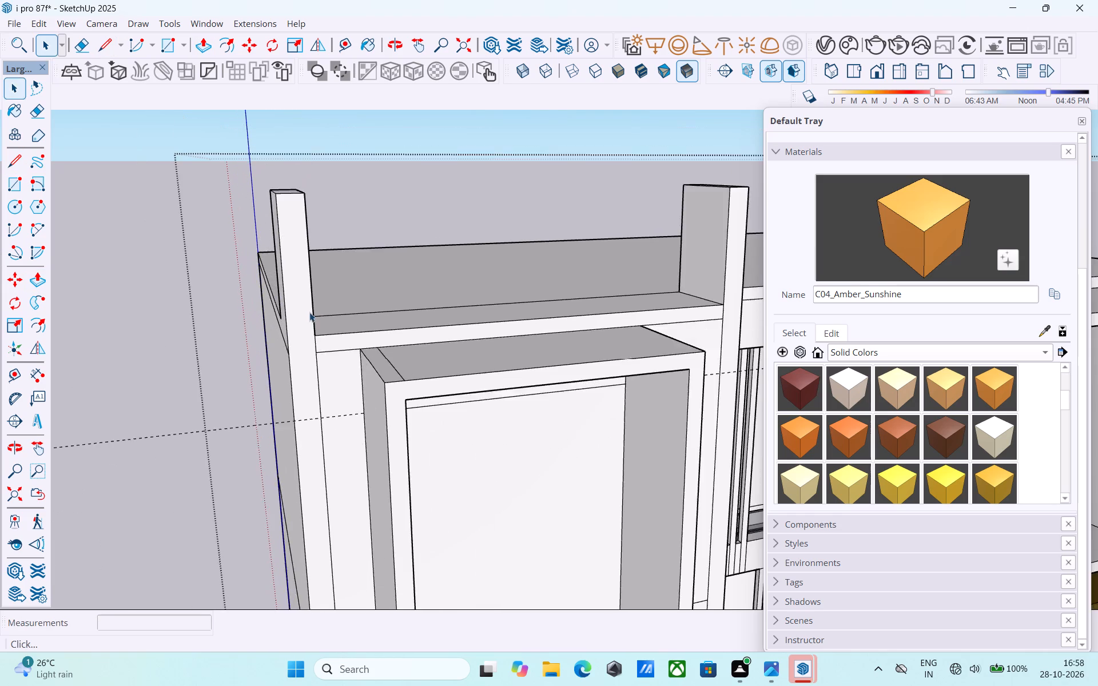
scroll(309, 312, "down", 3)
middle_click_drag(309, 314, 22, 344)
middle_click_drag(138, 280, 137, 330, "shift")
scroll(264, 306, "up", 3)
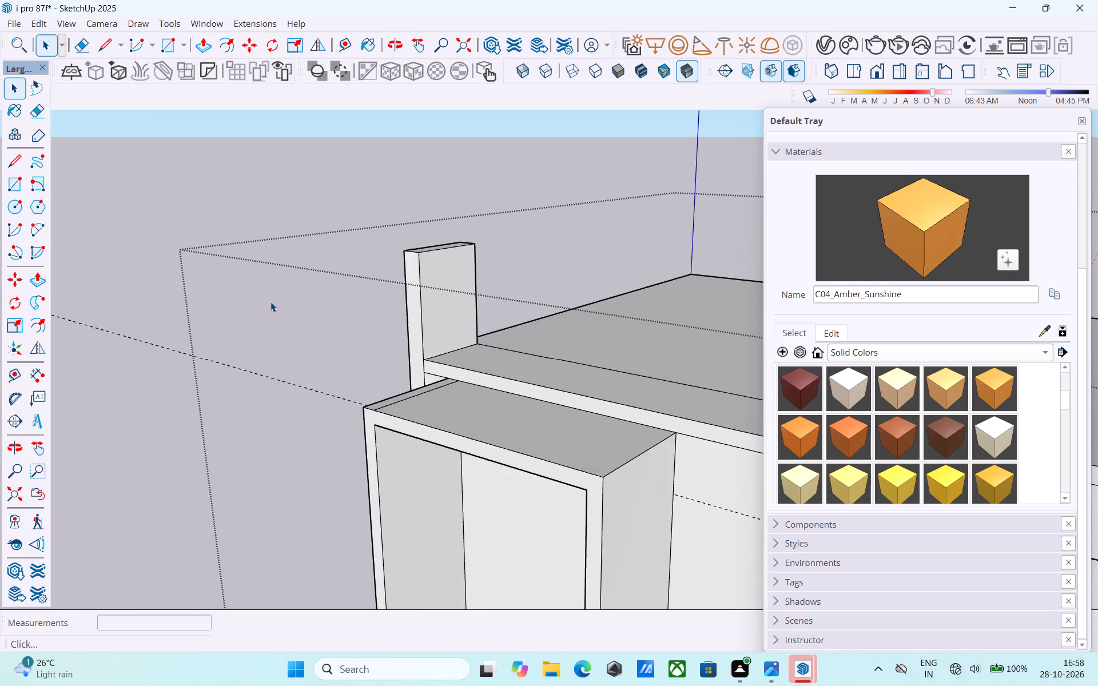
scroll(270, 302, "up", 12)
left_click(433, 253)
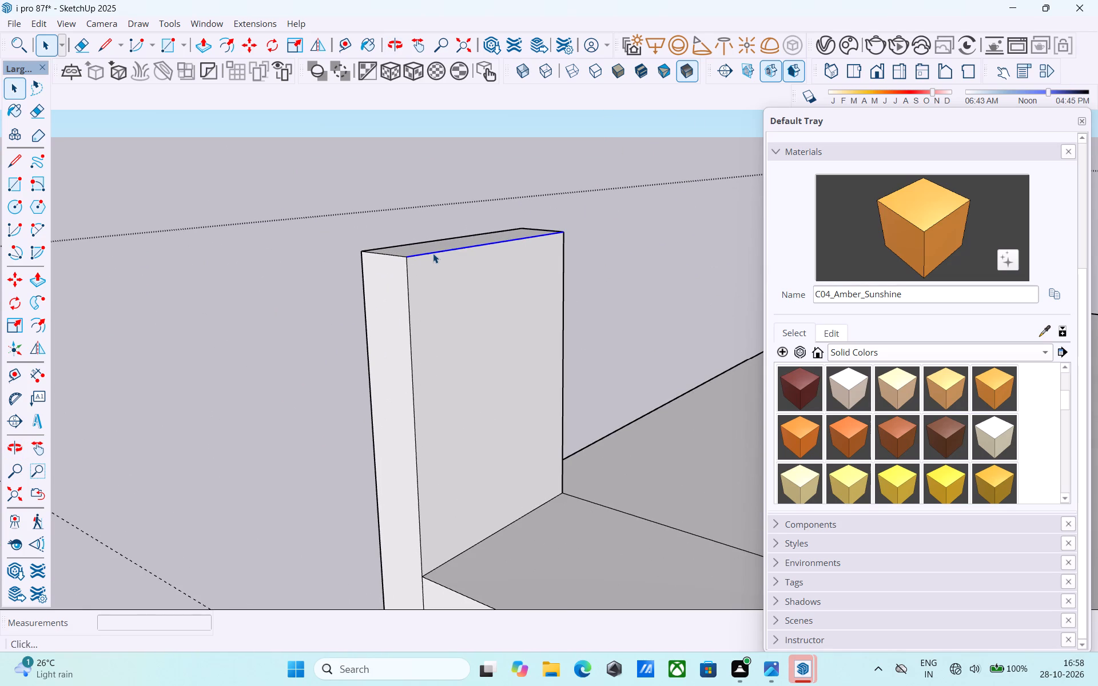
key("m")
left_click(410, 260)
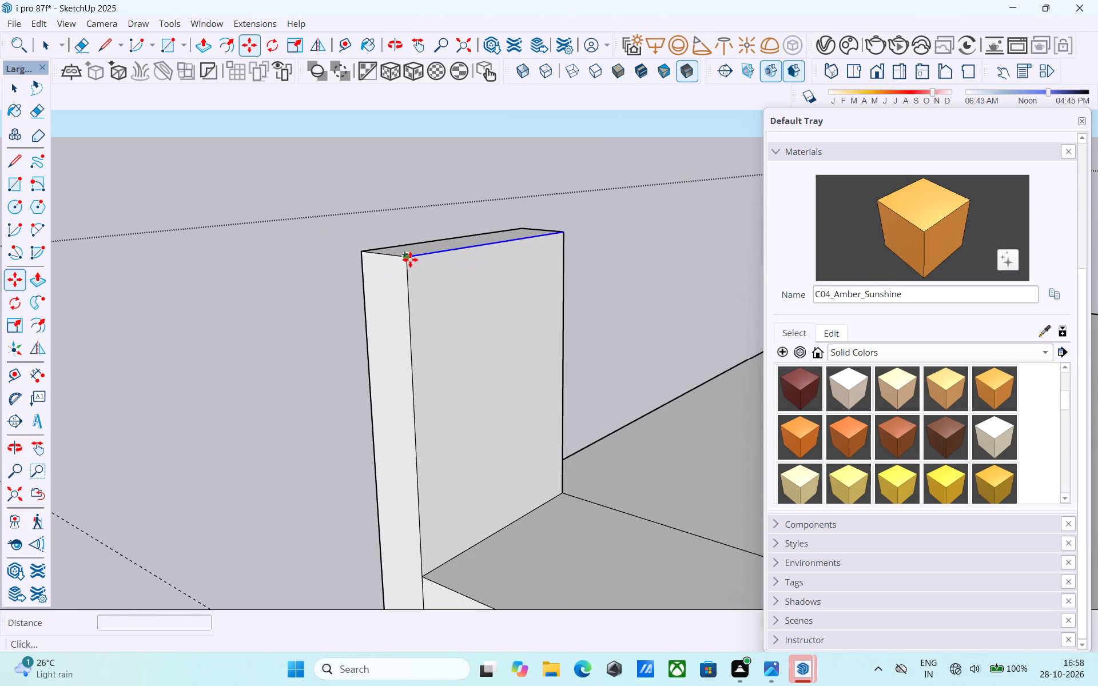
key("6")
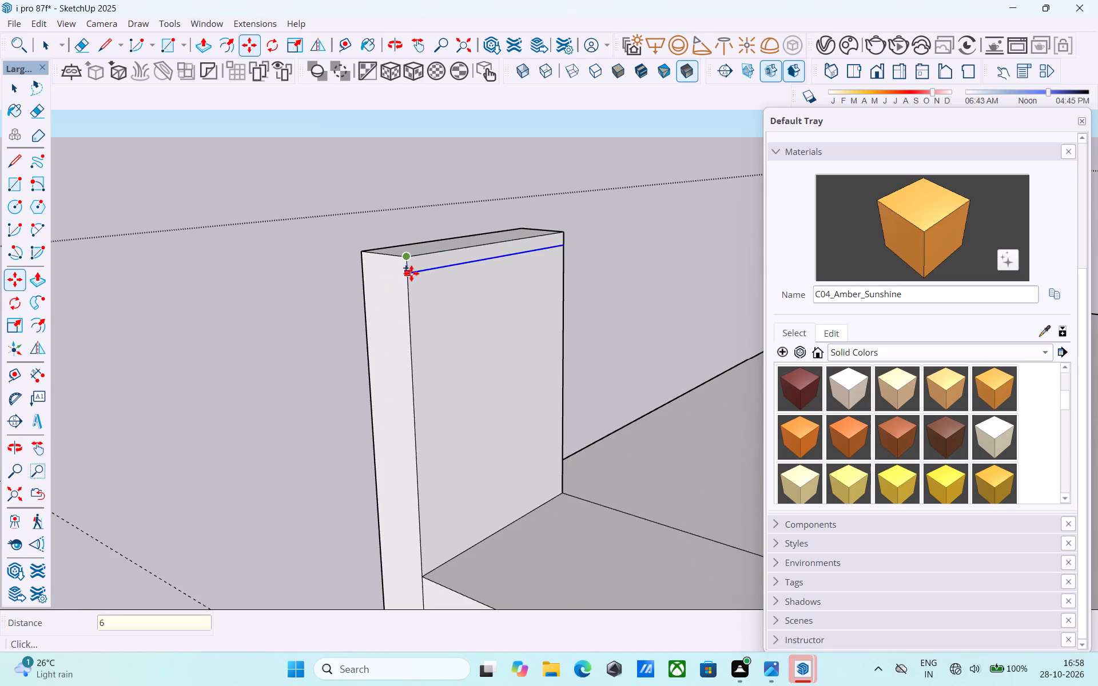
key("shift+quotedbl")
key("Return")
key("space")
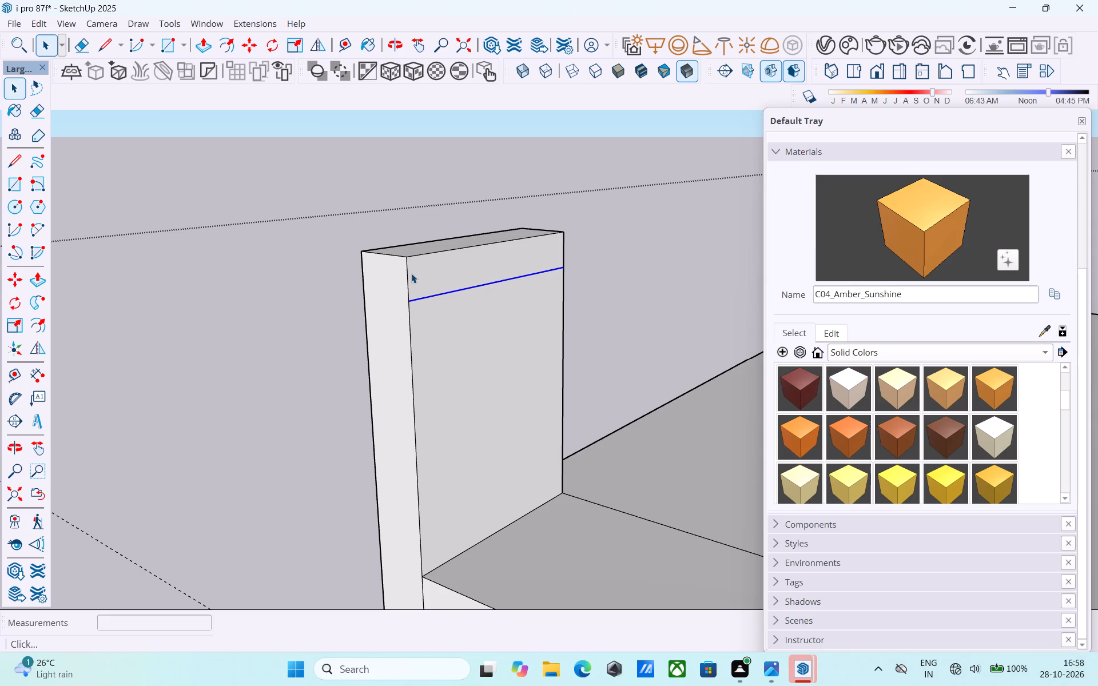
Push/Pull the 6" high face at the top of the corner post 13' 9" across to the raised strip beside the slats.
left_click(413, 274)
key("p")
left_click(413, 274)
scroll(461, 276, "down", 9)
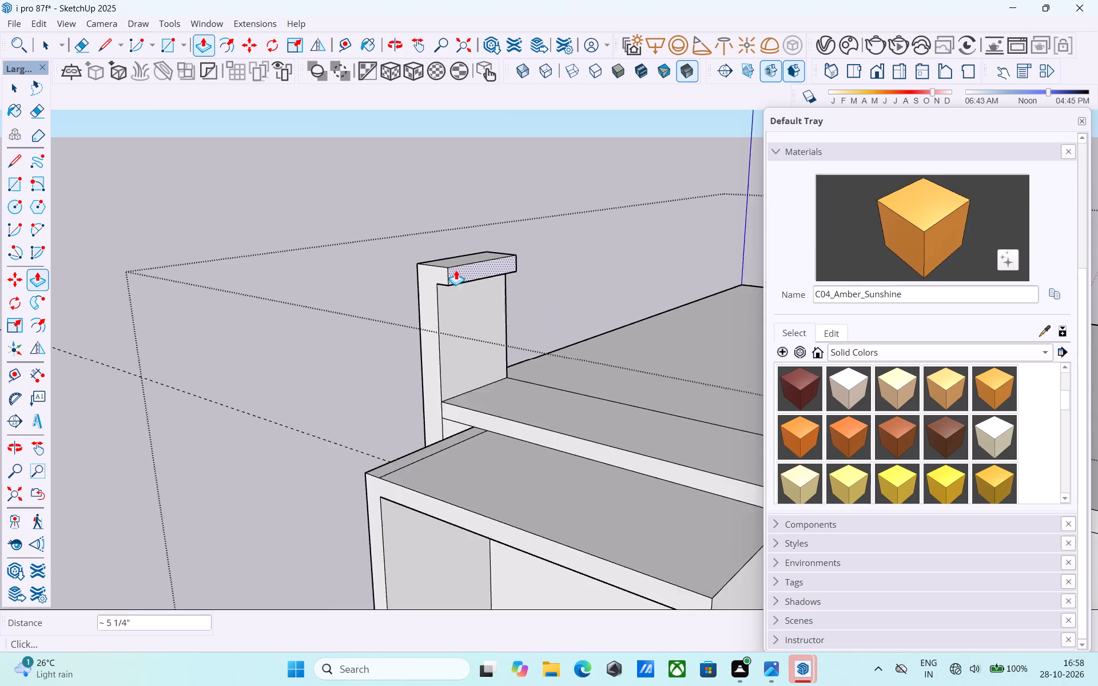
scroll(456, 270, "down", 2)
middle_click_drag(458, 271, 498, 283)
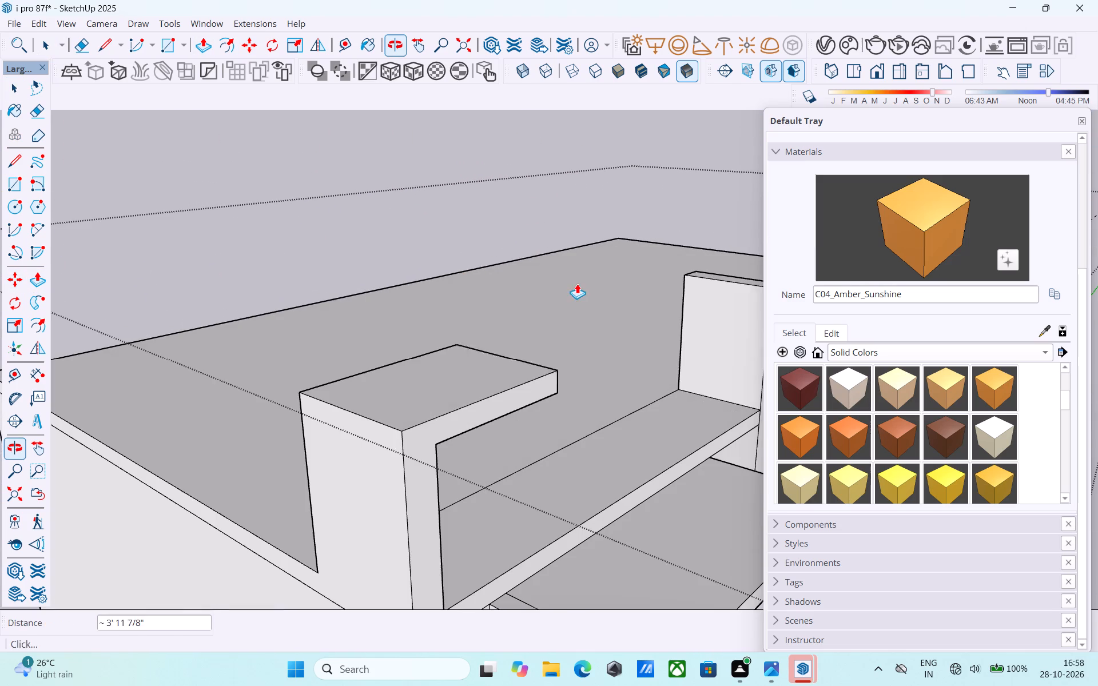
middle_click_drag(699, 291, 387, 277, "shift")
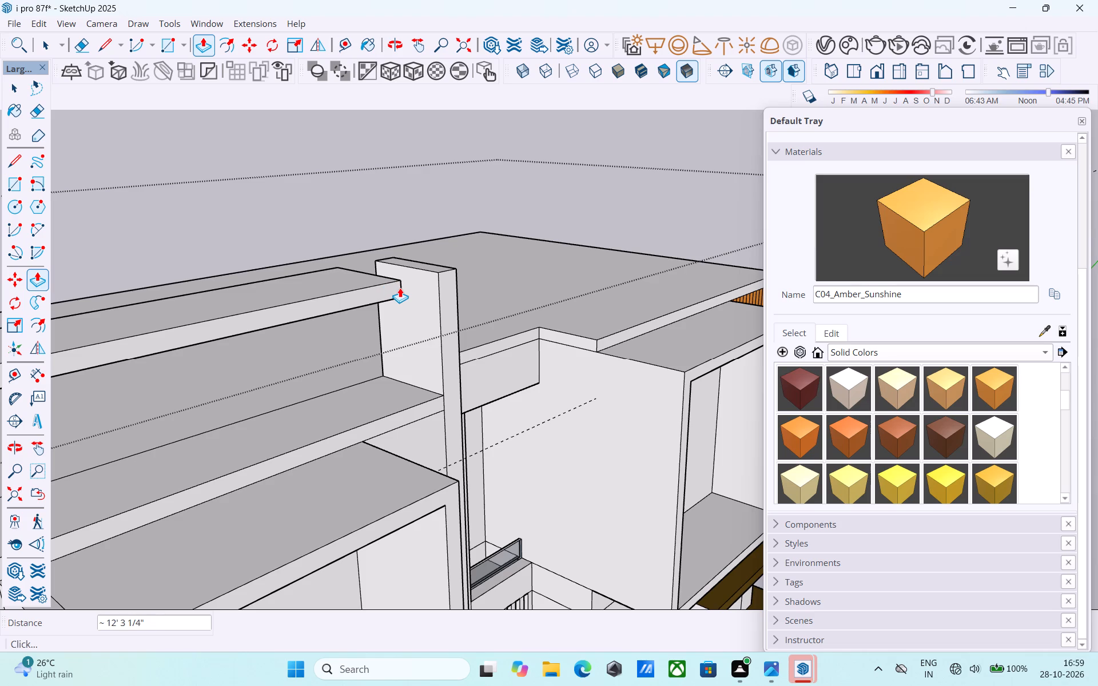
middle_click_drag(400, 288, 382, 275)
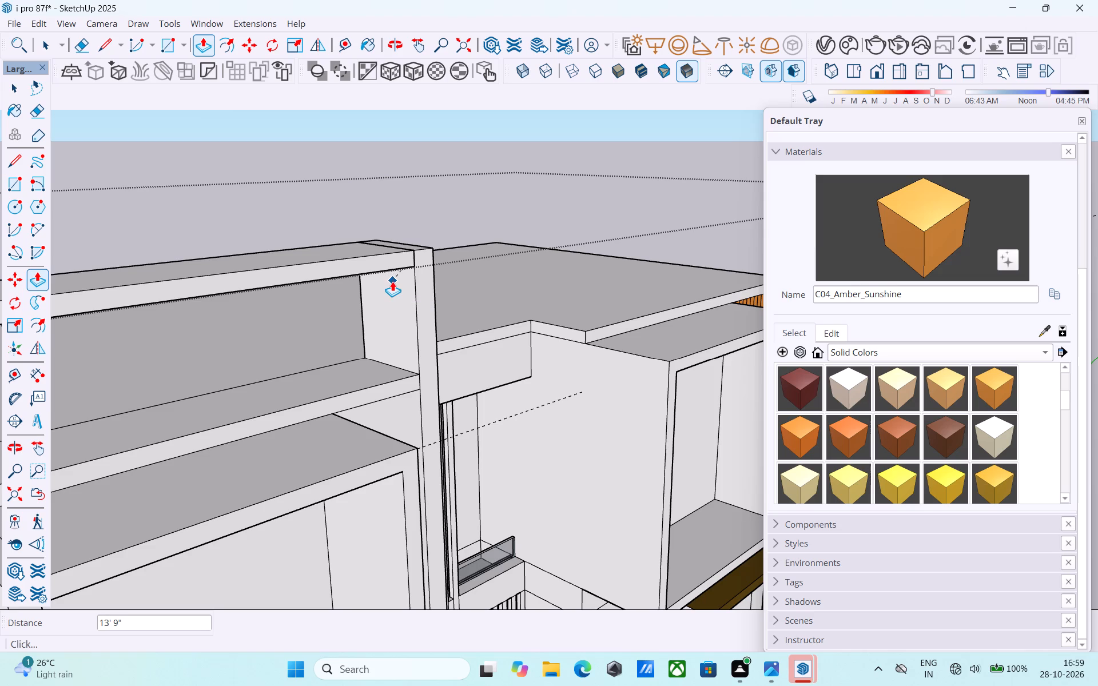
middle_click_drag(393, 281, 382, 284)
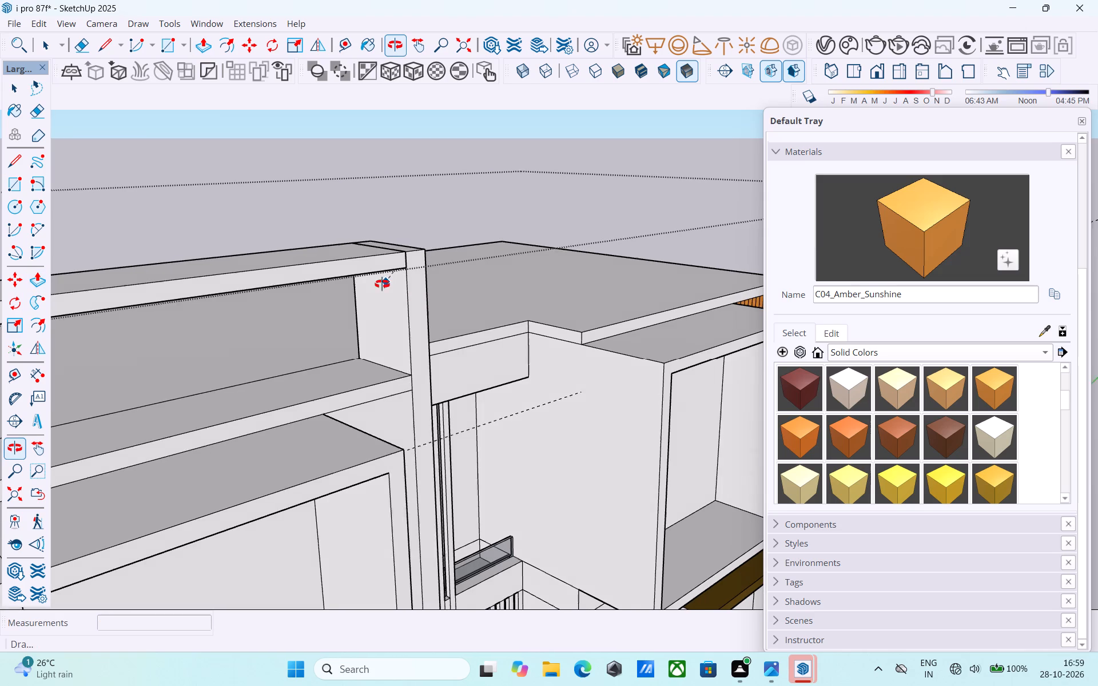
middle_click_drag(382, 284, 380, 284)
scroll(380, 284, "down", 3)
middle_click(381, 284)
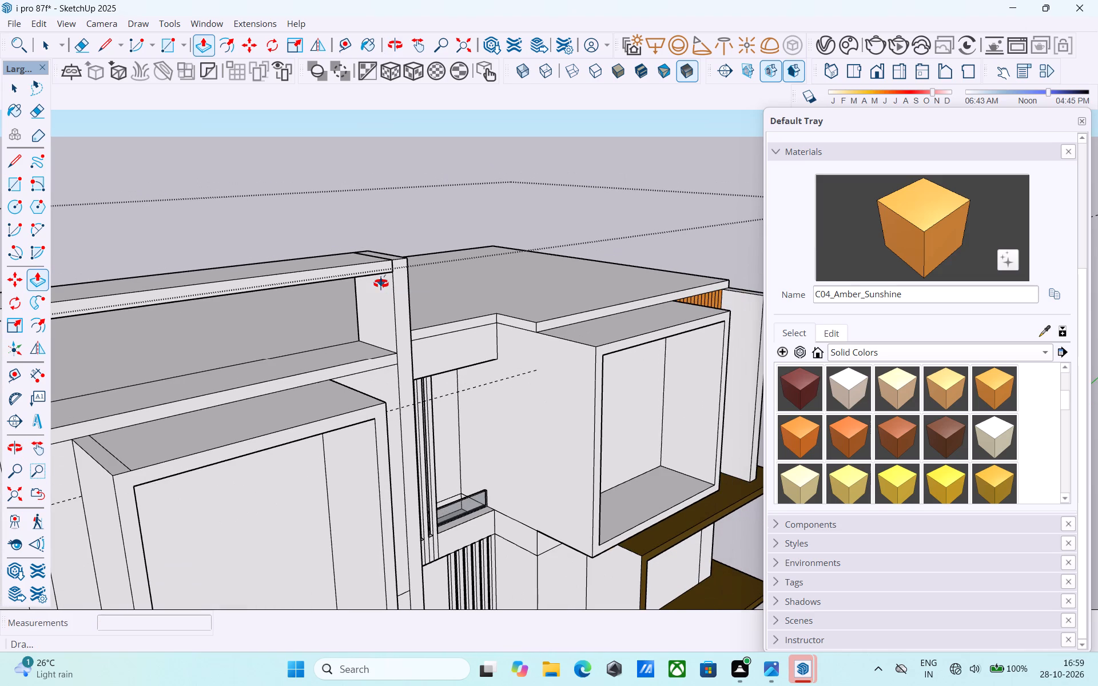
scroll(386, 286, "up", 5)
left_click(405, 297)
Erase the seam line on top where the new beam meets the raised strip beside the slats.
scroll(405, 297, "down", 8)
middle_click_drag(402, 297, 401, 297)
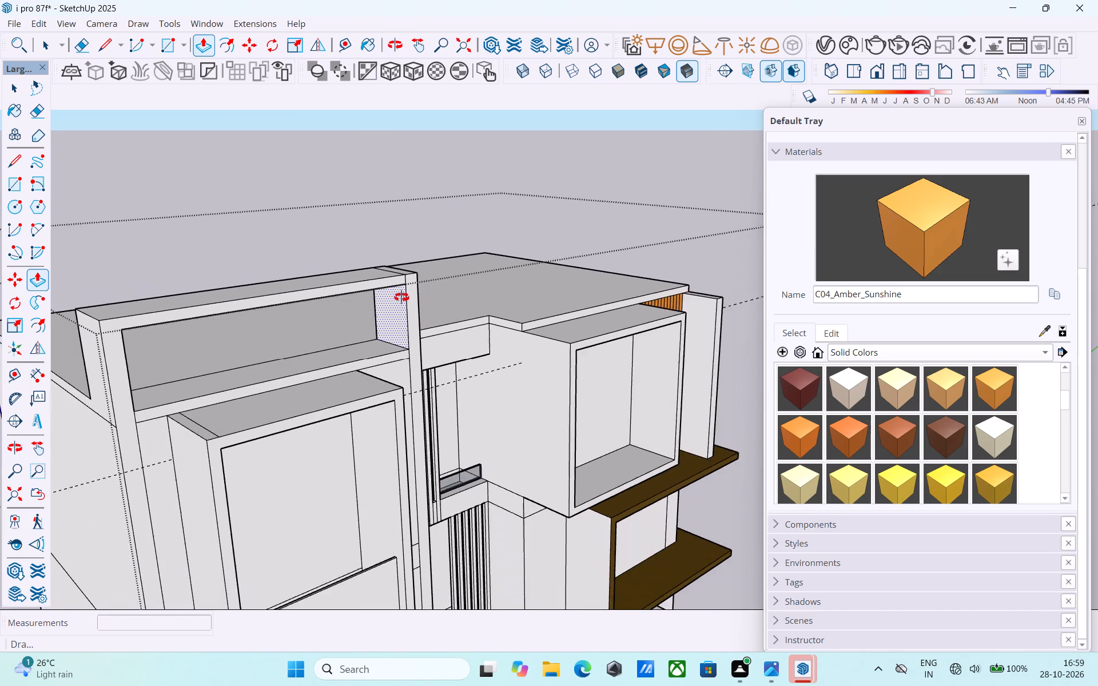
middle_click_drag(401, 297, 397, 350)
scroll(400, 310, "up", 8)
key("e")
scroll(400, 308, "up", 3)
left_click_drag(394, 304, 387, 299)
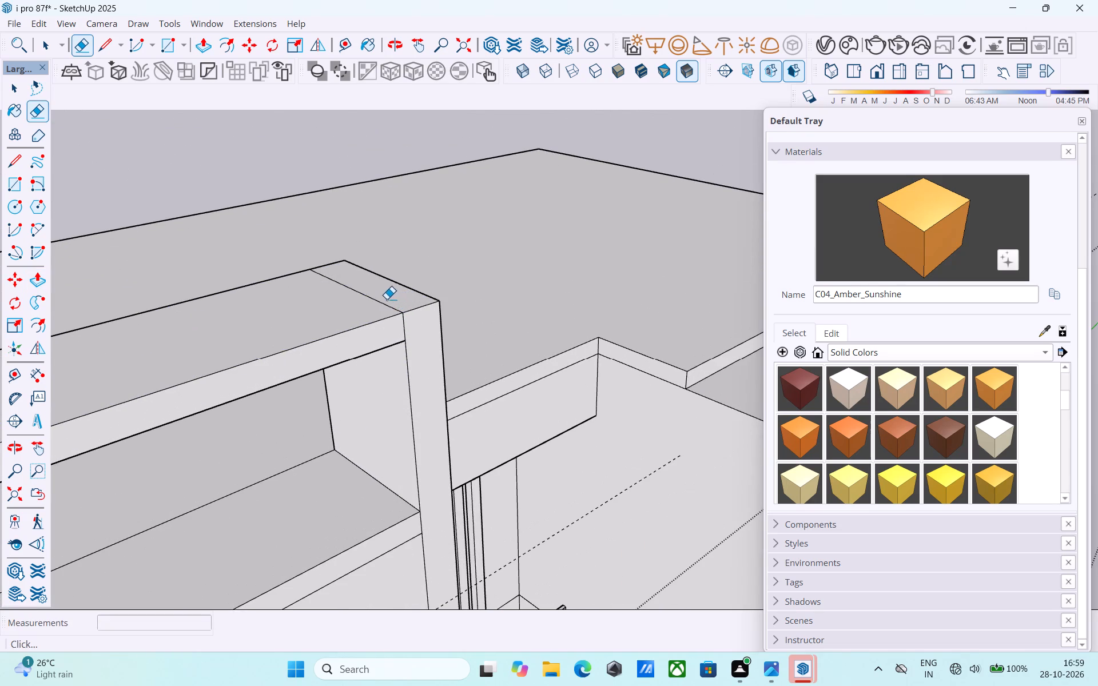
left_click_drag(387, 299, 386, 299)
left_click(385, 310)
Examine the rooftop frame formed by the two posts and the beam against the front facade.
scroll(413, 313, "down", 5)
middle_click_drag(425, 342, 400, 311, "shift")
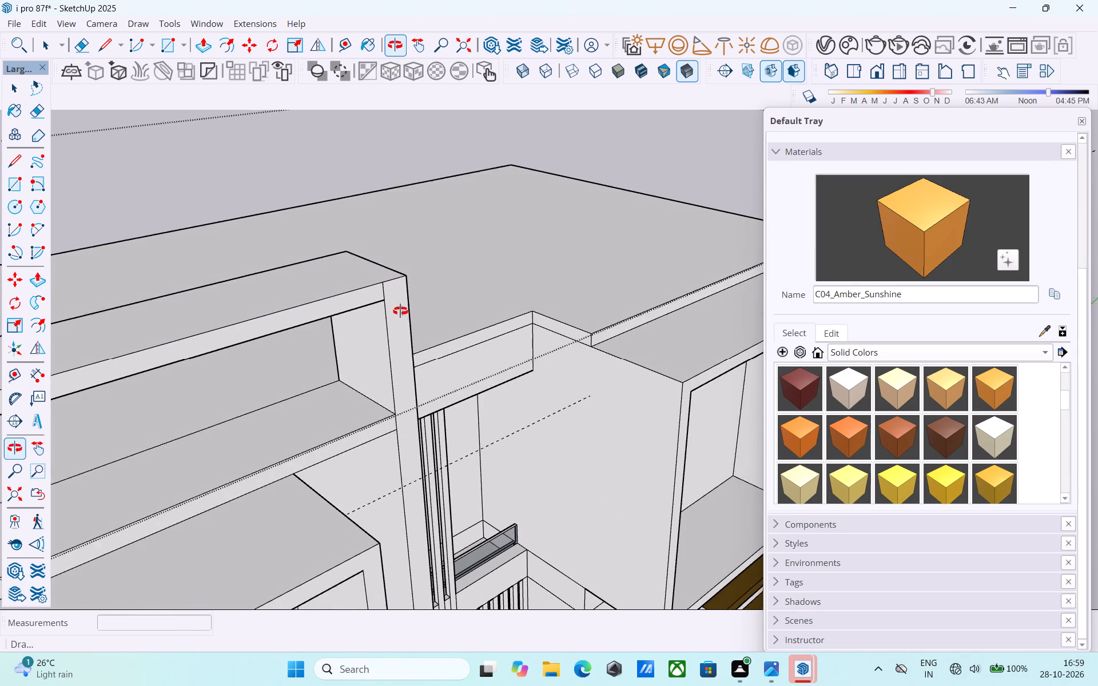
middle_click_drag(400, 311, 401, 304, "shift")
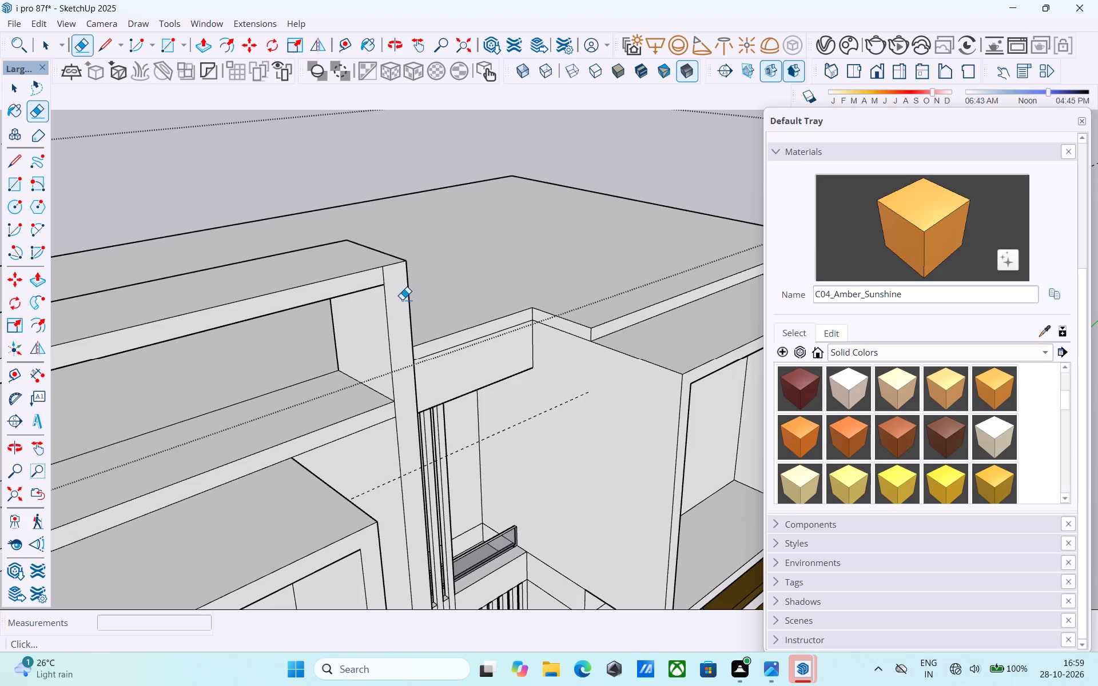
scroll(402, 300, "down", 1)
middle_click_drag(420, 446, 400, 371)
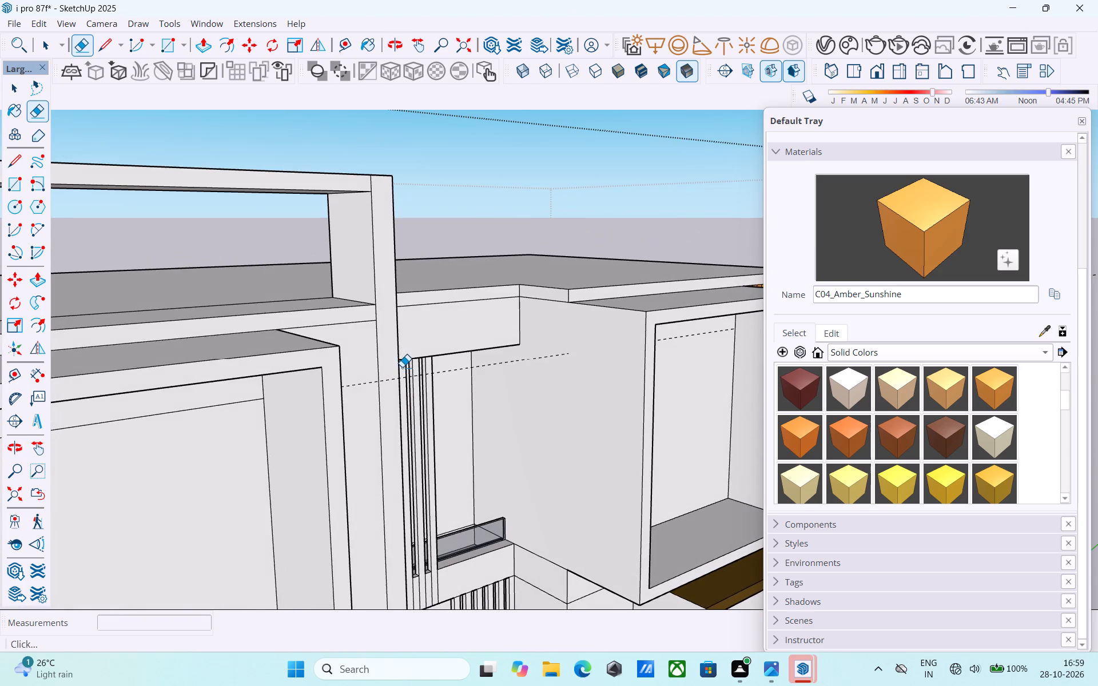
scroll(402, 367, "down", 5)
middle_click_drag(402, 367, 395, 354)
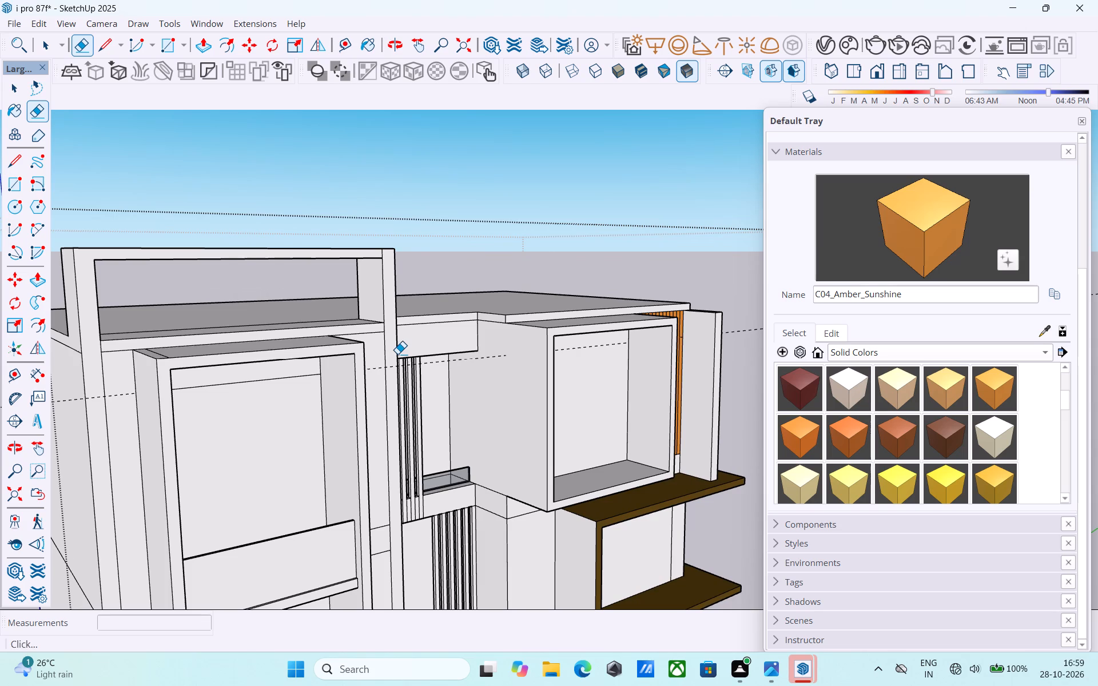
scroll(397, 354, "down", 3)
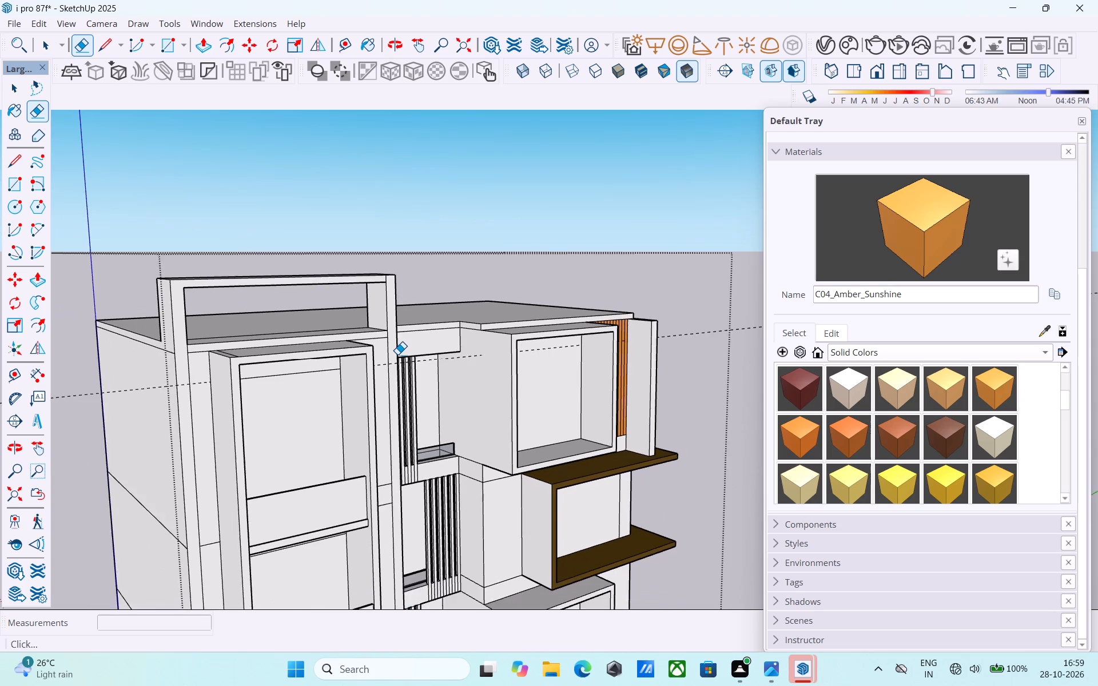
scroll(397, 354, "down", 1)
middle_click_drag(397, 354, 387, 258)
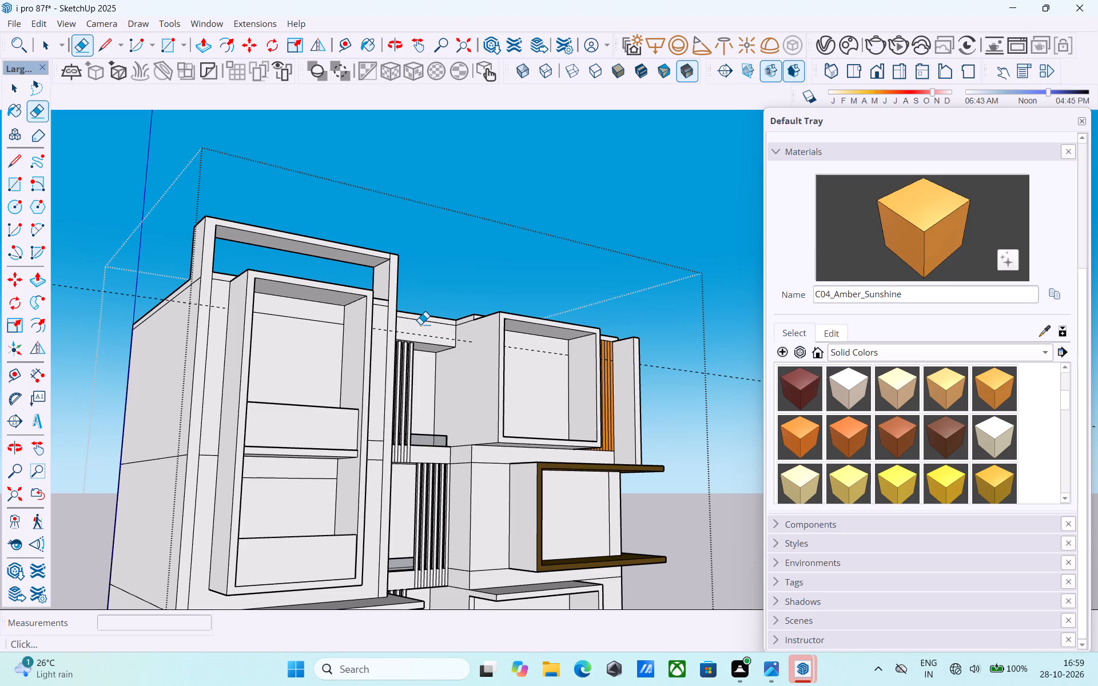
scroll(420, 324, "down", 2)
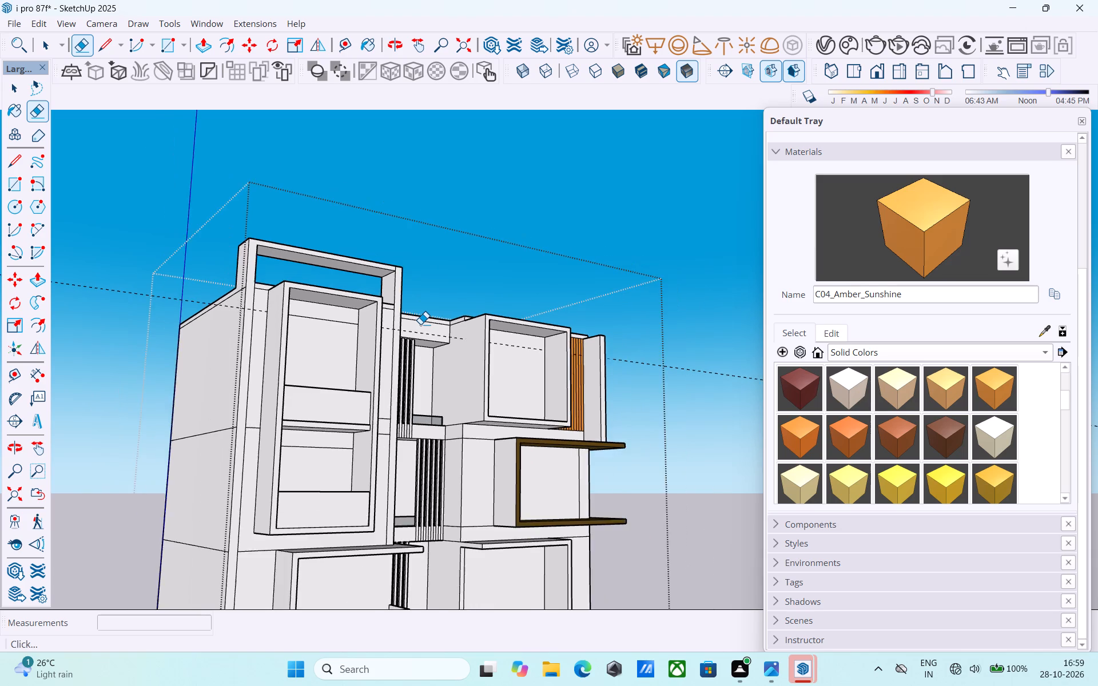
Erase the vertical seam on the rooftop frame's front face where the beam meets the strip beside the slats.
scroll(420, 324, "down", 3)
middle_click_drag(376, 397, 308, 424)
scroll(296, 342, "up", 5)
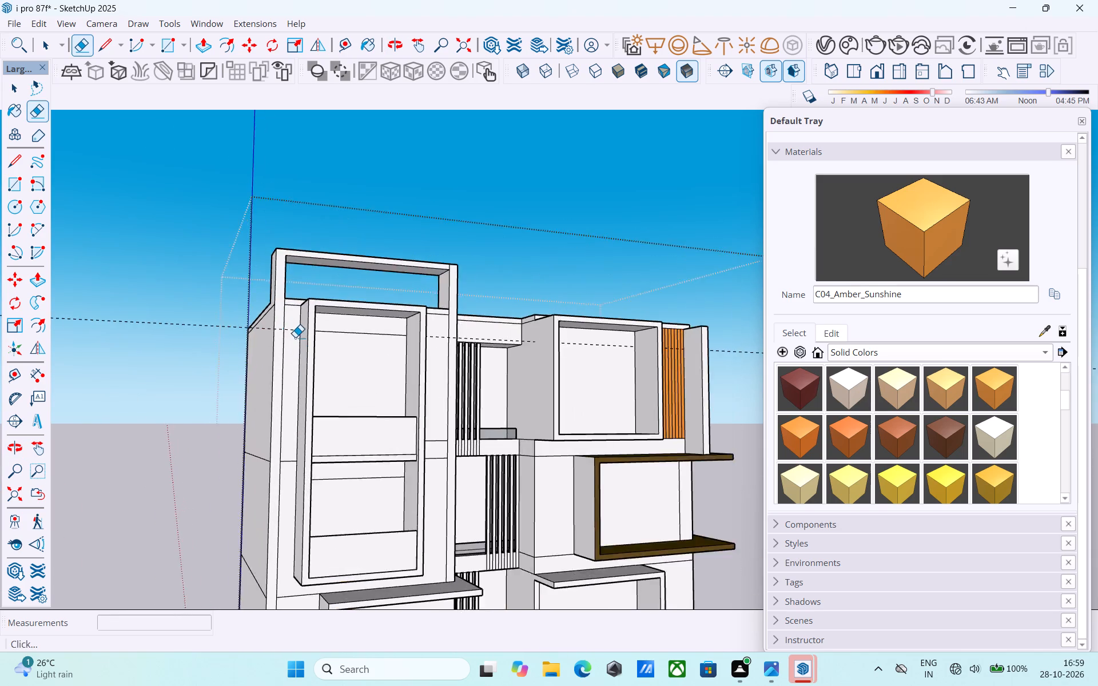
scroll(295, 337, "up", 6)
scroll(288, 322, "down", 9)
middle_click(283, 314)
scroll(430, 274, "up", 17)
left_click_drag(391, 275, 389, 267)
left_click_drag(394, 269, 392, 267)
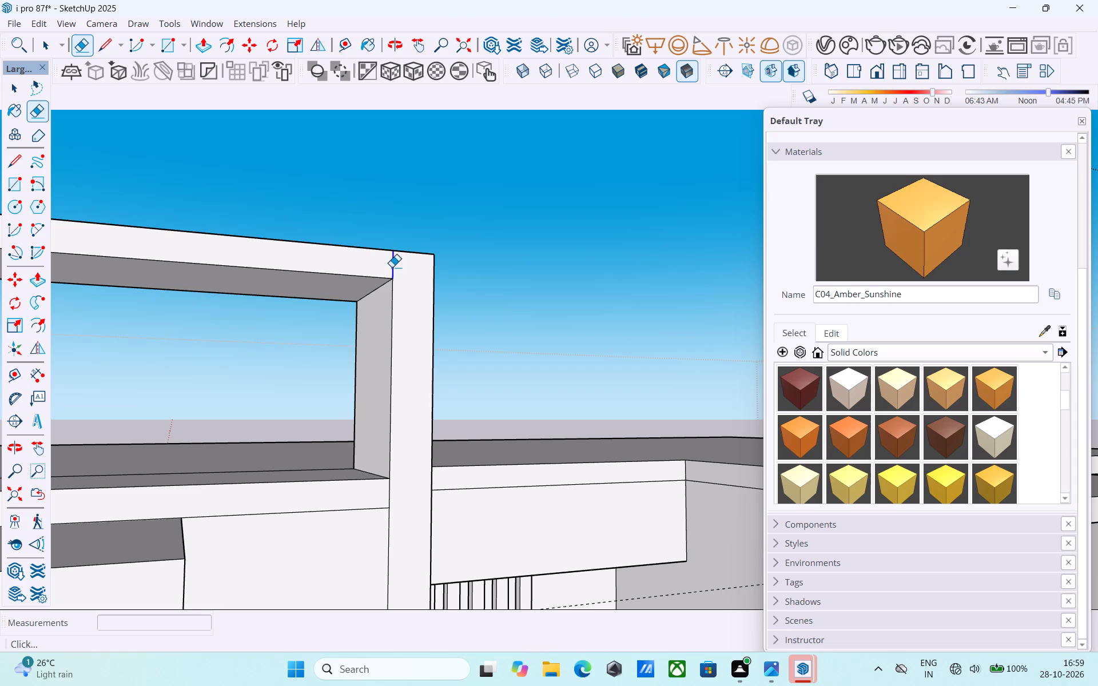
left_click_drag(392, 267, 386, 263)
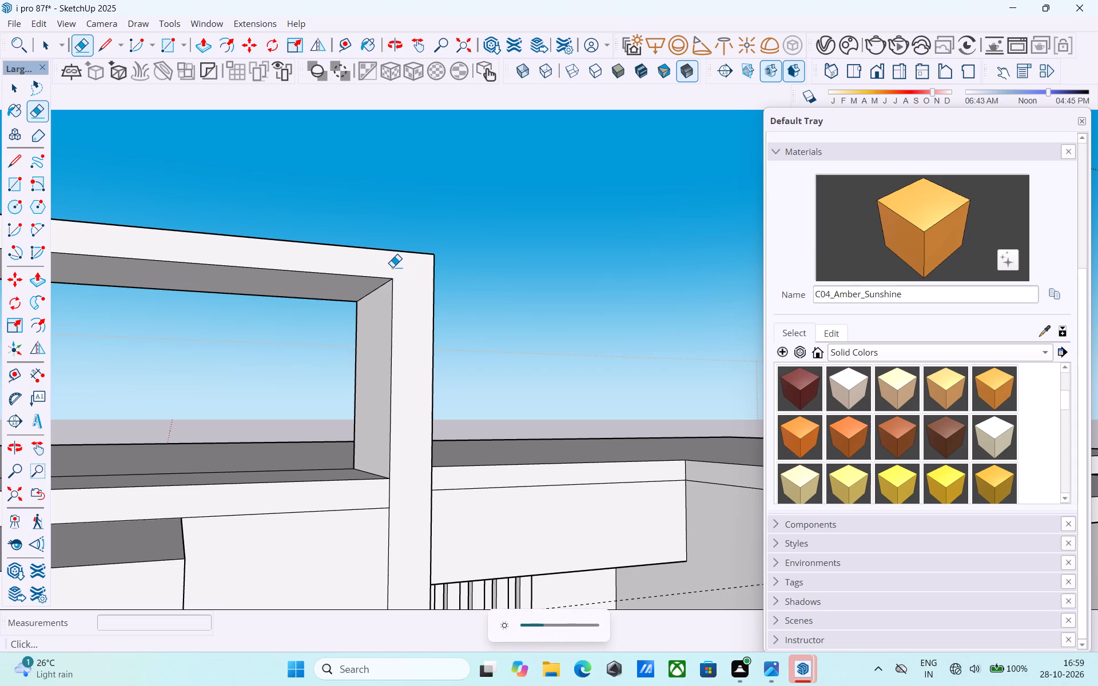
Push/Pull the joined front face of the rooftop frame and its two vertical strips 4' forward from the facade.
scroll(392, 270, "down", 6)
middle_click_drag(405, 370, 472, 272)
scroll(472, 272, "down", 4)
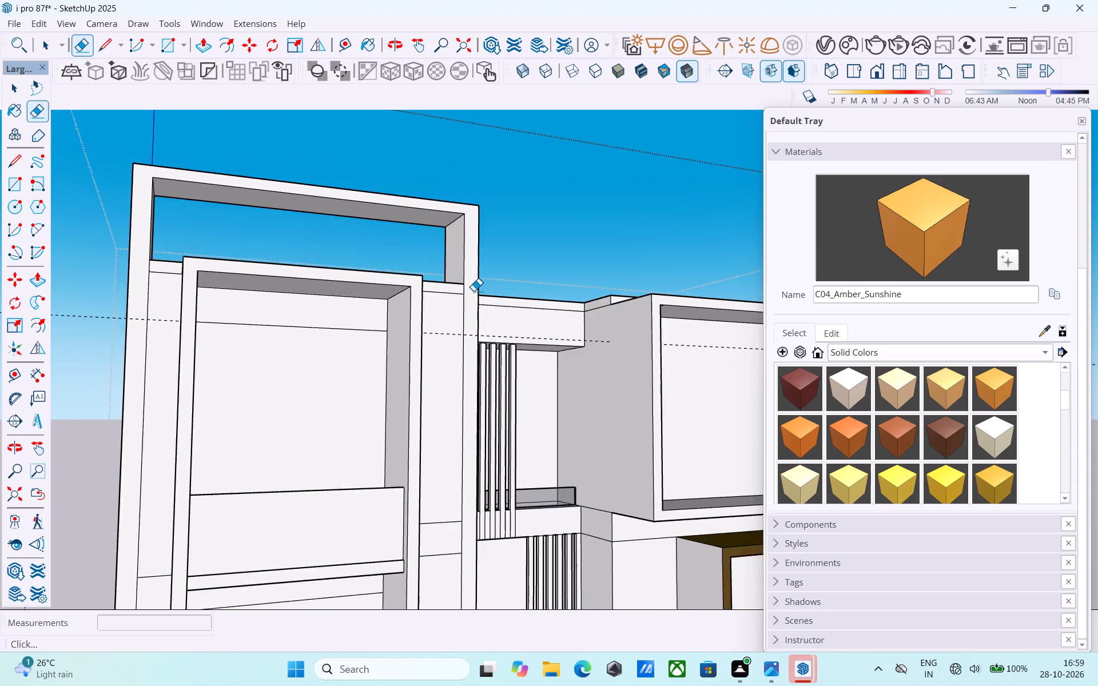
scroll(474, 291, "down", 10)
middle_click_drag(480, 332, 490, 374)
middle_click_drag(485, 376, 482, 374)
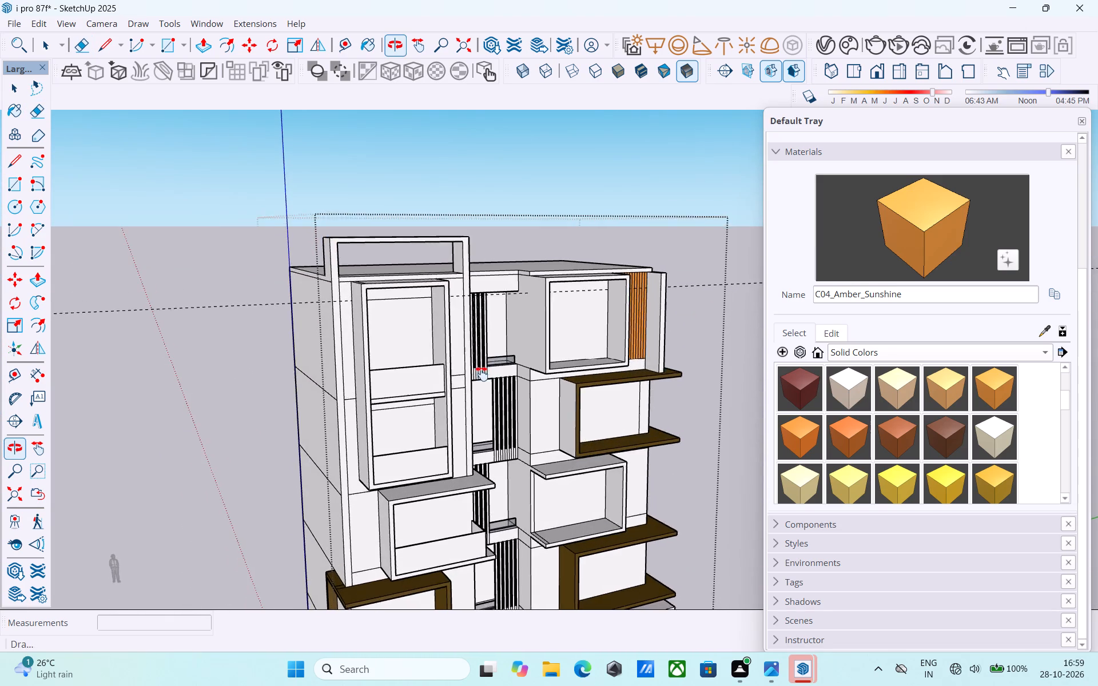
middle_click_drag(482, 374, 499, 433)
scroll(363, 366, "up", 4)
key("space")
left_click(348, 354)
scroll(348, 354, "up", 3)
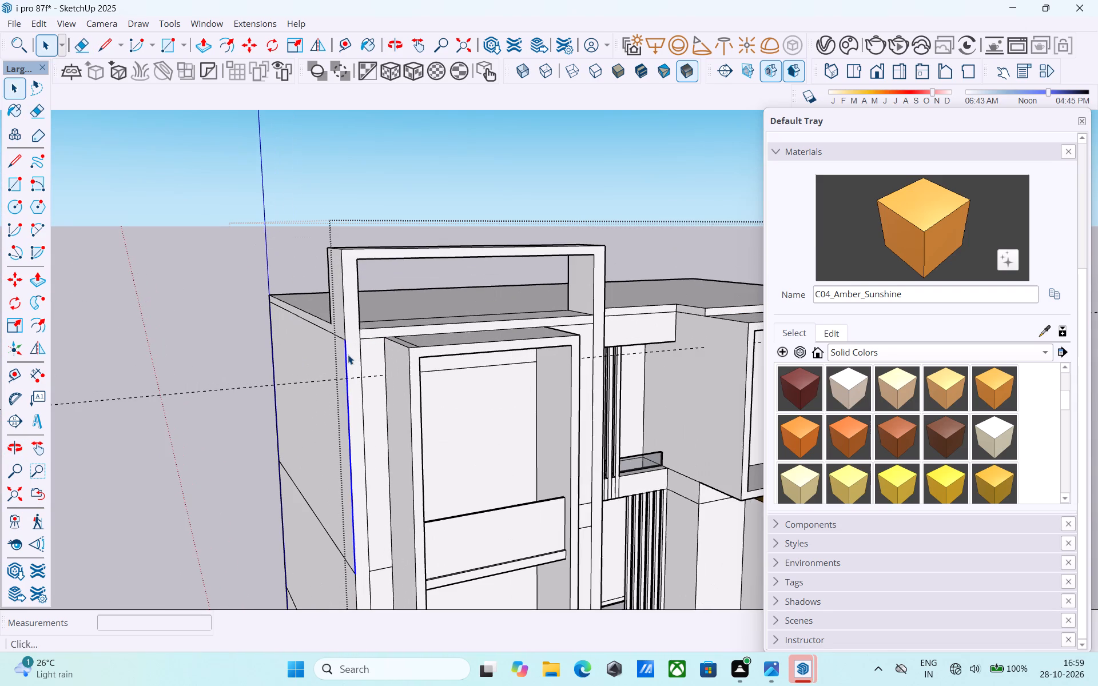
left_click(350, 355)
key("p")
left_click(350, 355)
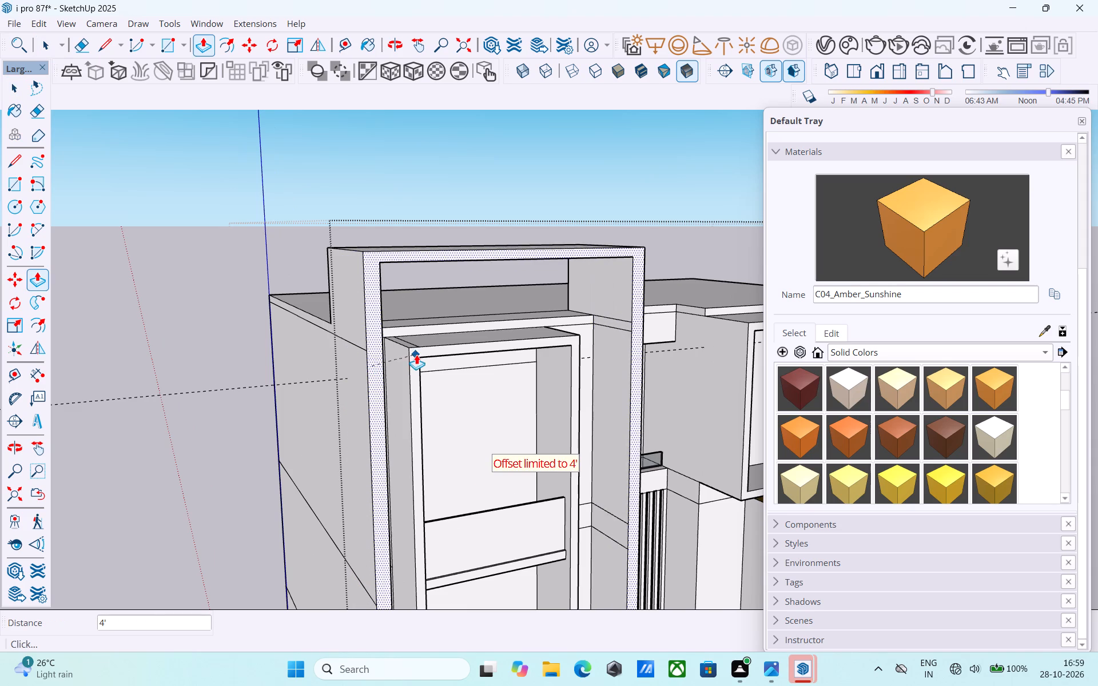
left_click(423, 352)
Examine how far the frame projects relative to the windows, shelves and slats of the front facade.
middle_click_drag(423, 352, 289, 392)
key("space")
scroll(288, 382, "down", 5)
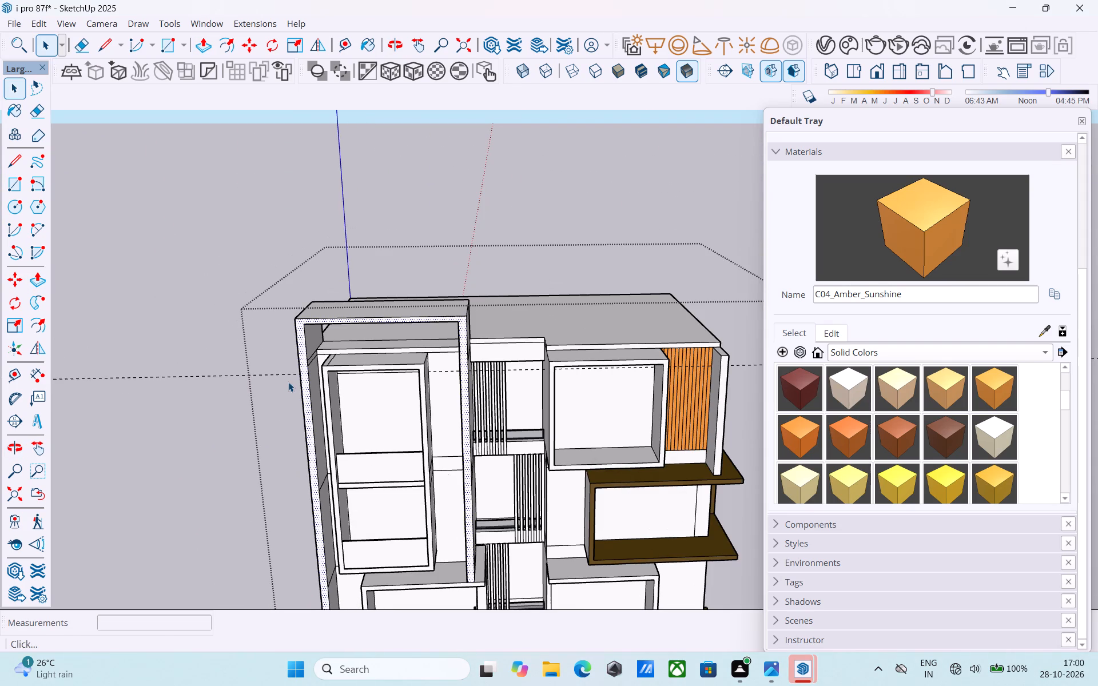
middle_click_drag(288, 382, 381, 352)
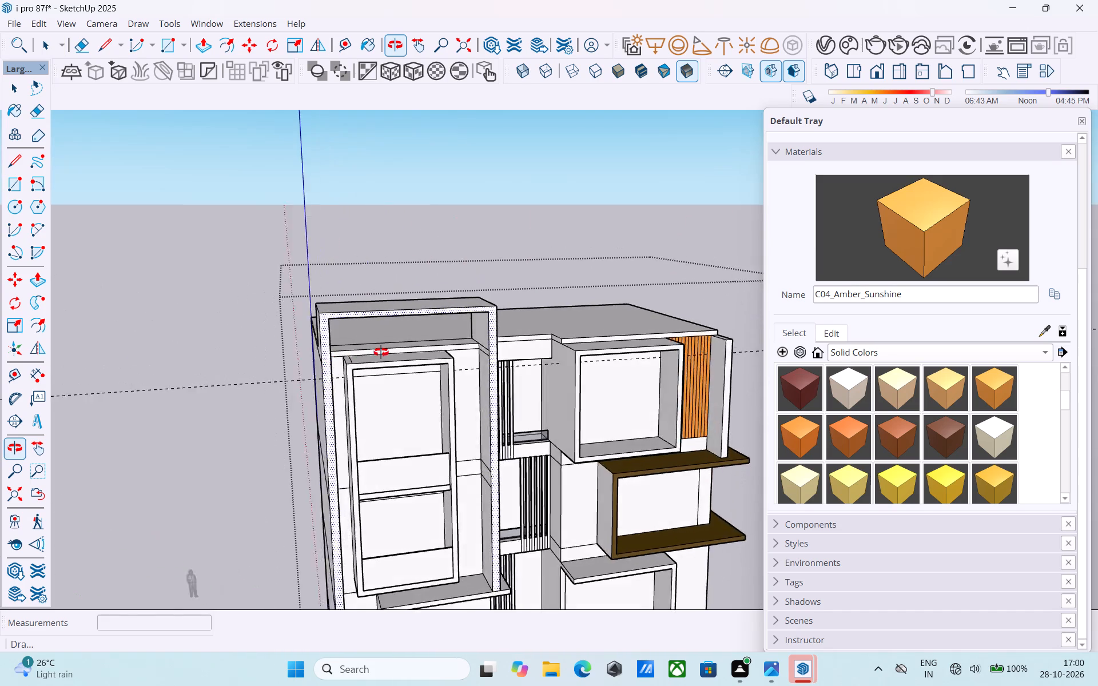
middle_click_drag(381, 352, 333, 334)
scroll(332, 334, "down", 6)
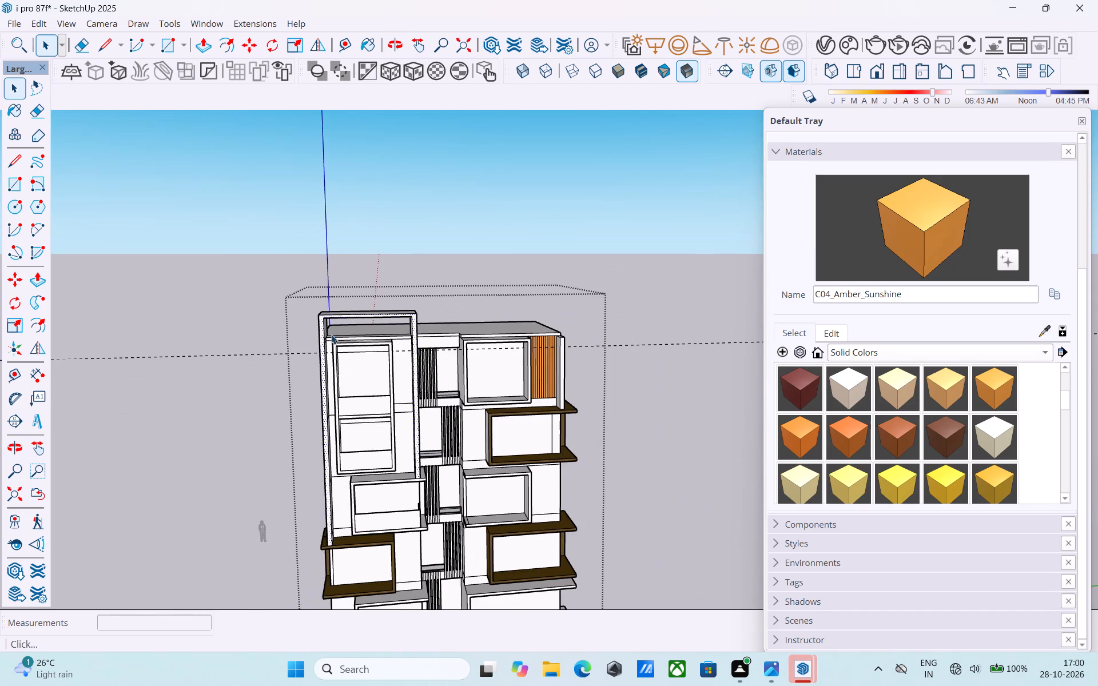
middle_click_drag(372, 433, 350, 363)
scroll(350, 363, "down", 7)
middle_click_drag(352, 370, 363, 376)
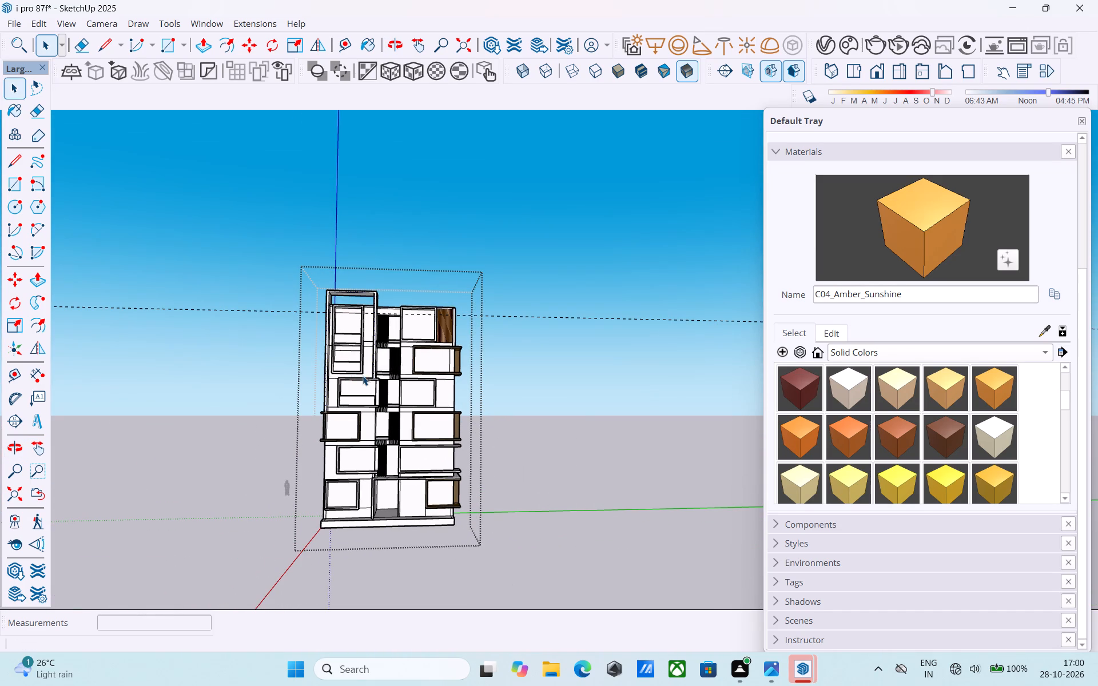
middle_click_drag(363, 376, 302, 369)
scroll(302, 369, "up", 10)
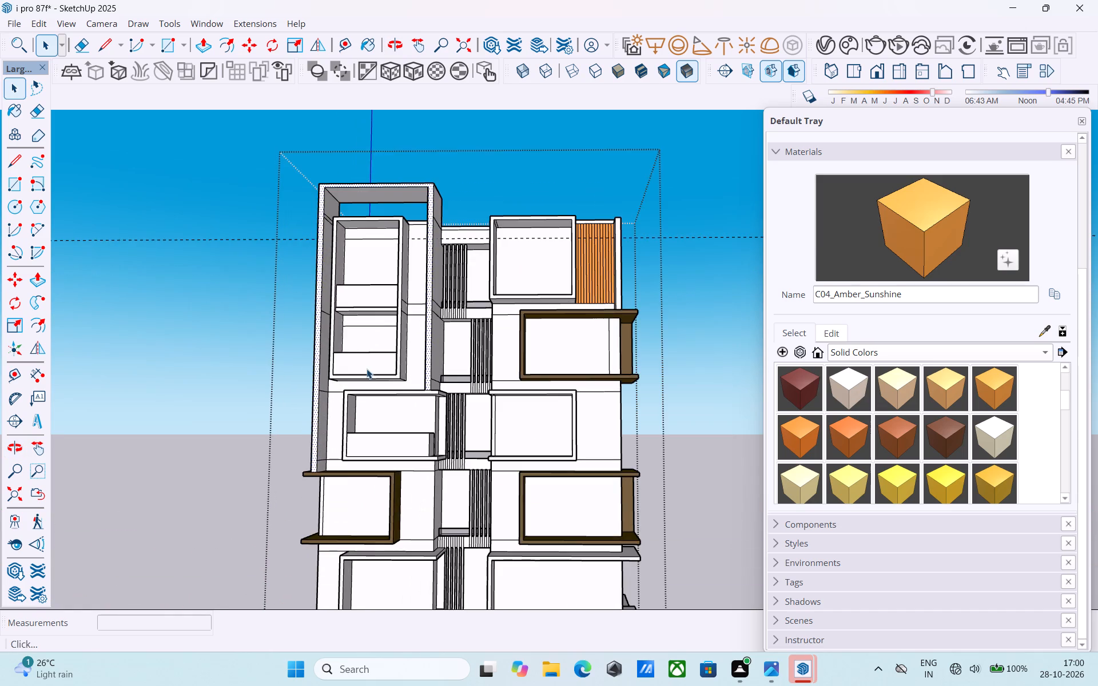
scroll(400, 378, "up", 8)
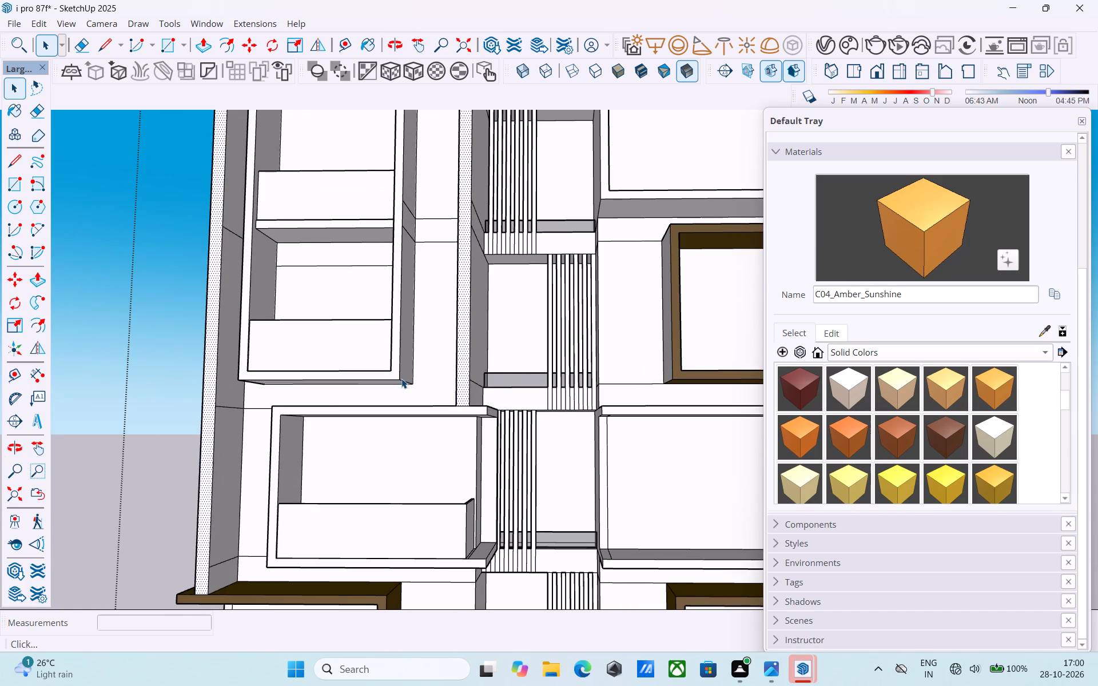
scroll(401, 378, "down", 5)
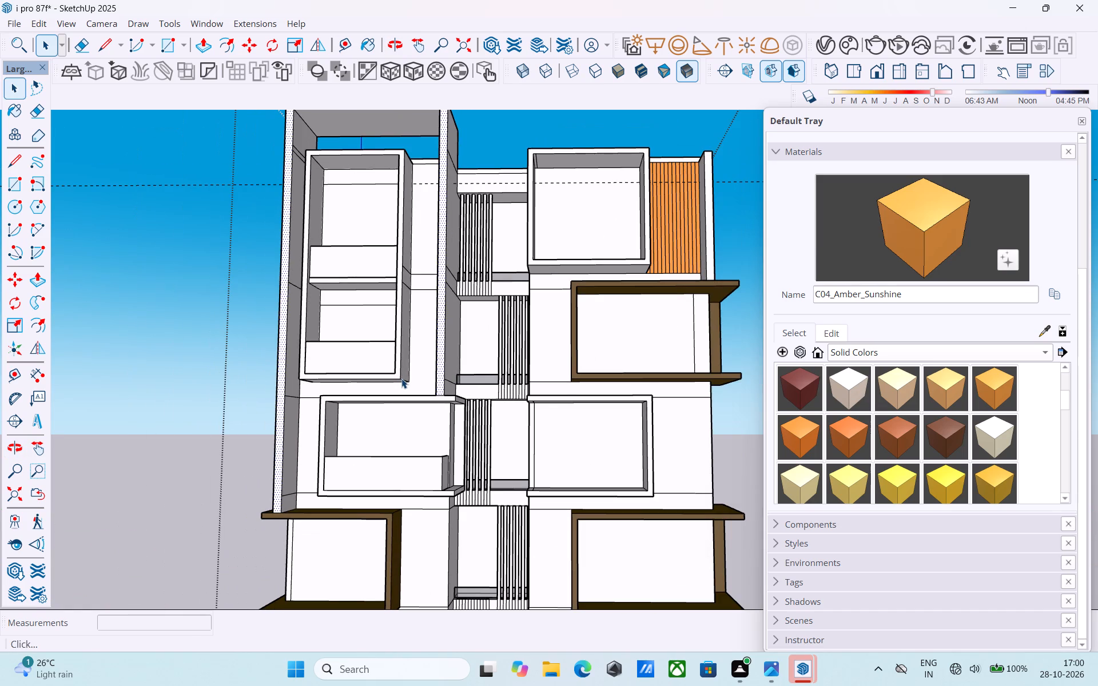
scroll(401, 377, "down", 4)
Push/Pull the frame's front face back toward the facade by 1.5'.
middle_click_drag(401, 377, 499, 422)
scroll(532, 405, "up", 3)
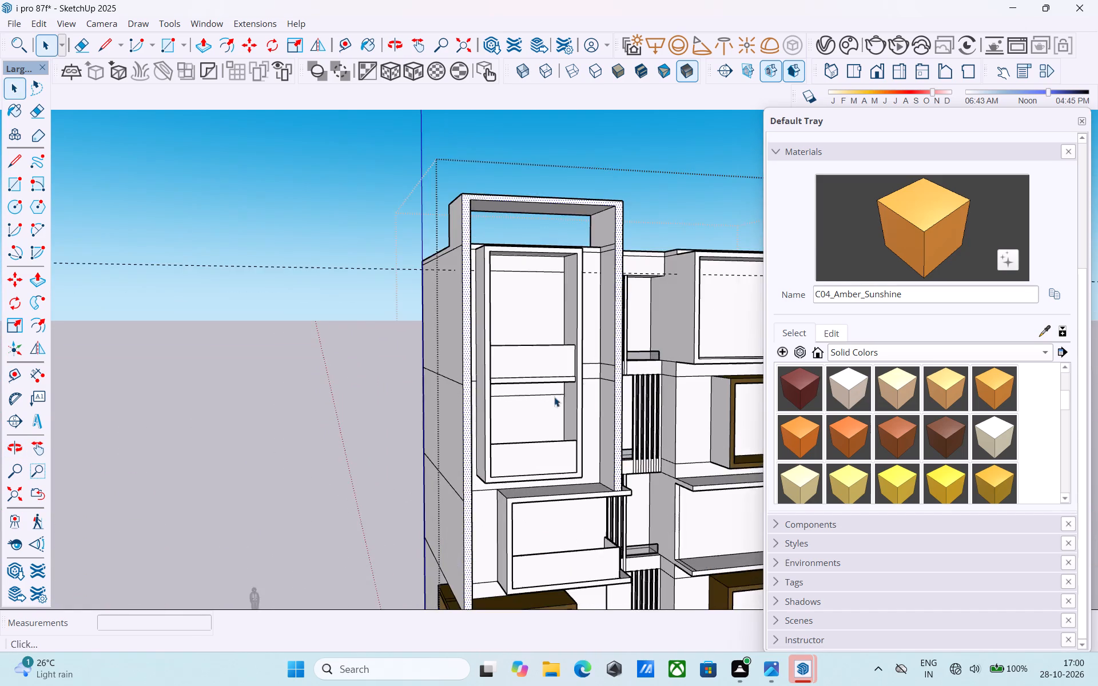
scroll(588, 394, "up", 2)
key("p")
left_click(623, 386)
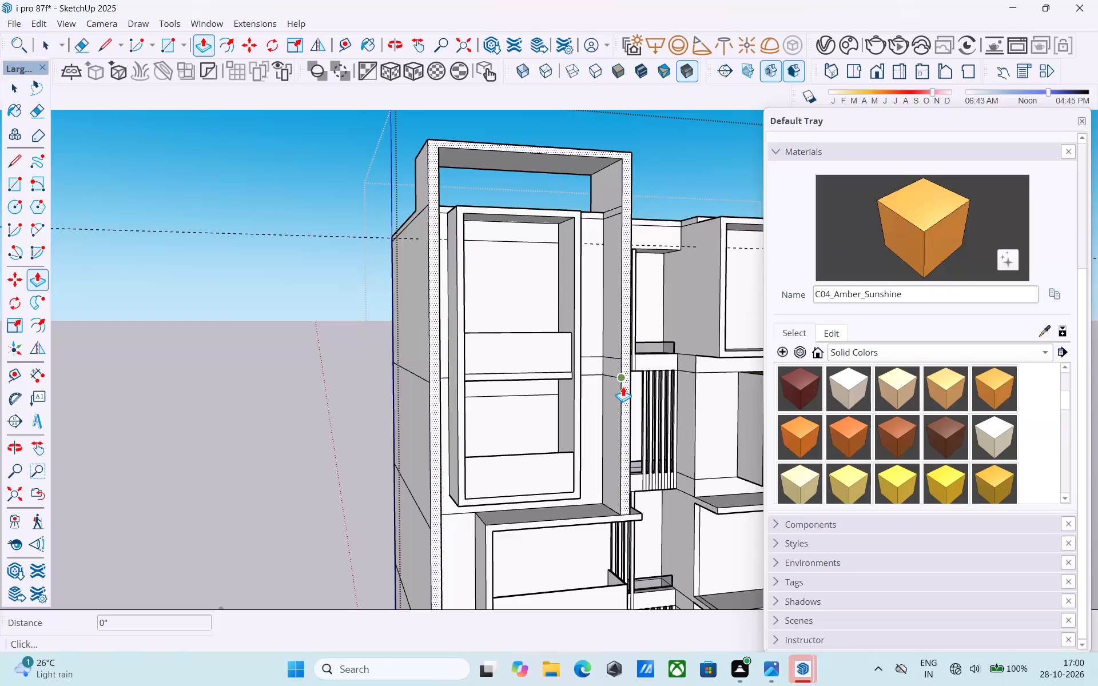
scroll(614, 382, "up", 4)
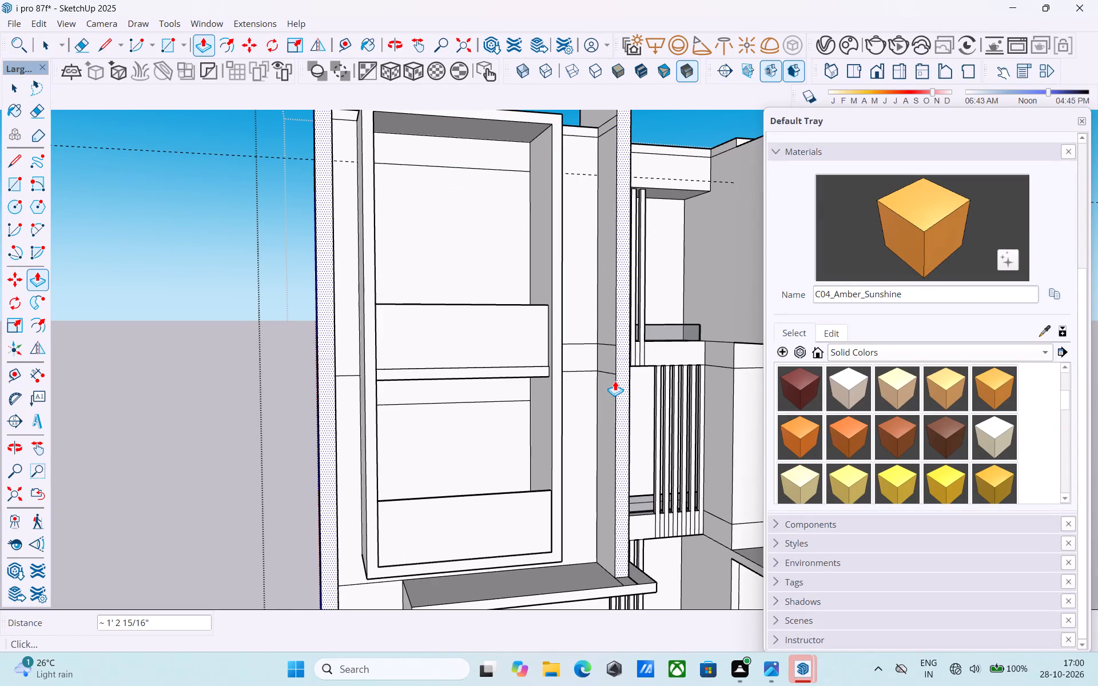
type("1.5'")
key("Return")
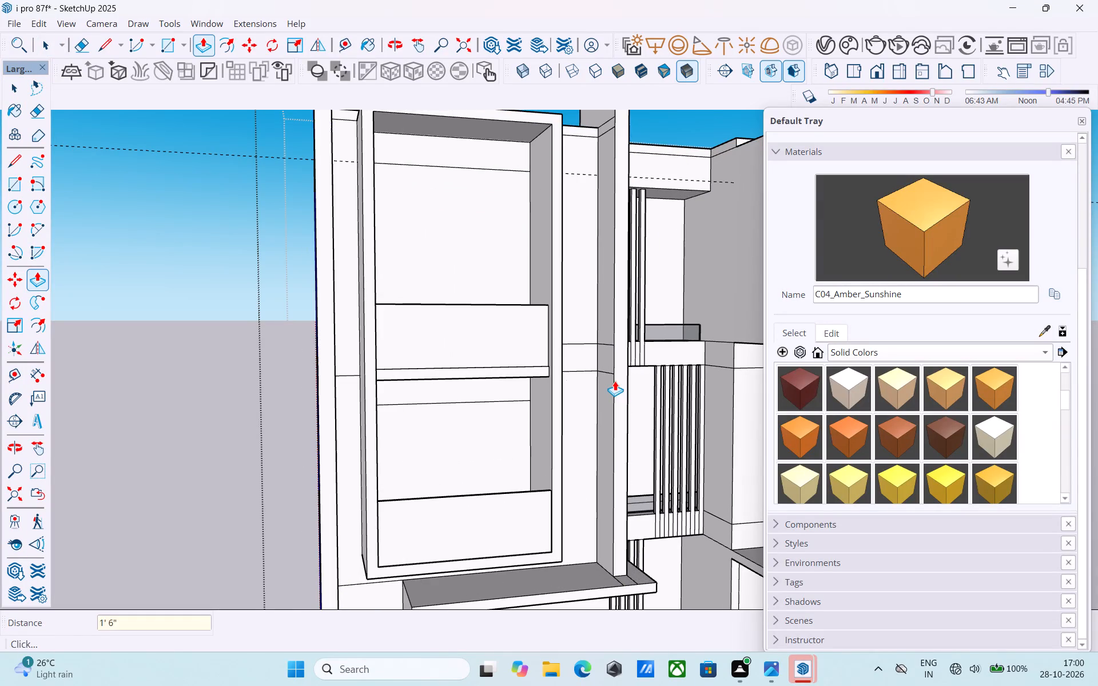
key("space")
Examine the adjusted frame from the front and the side, including where its posts meet the window boxes.
scroll(611, 381, "down", 5)
middle_click_drag(609, 381, 428, 415)
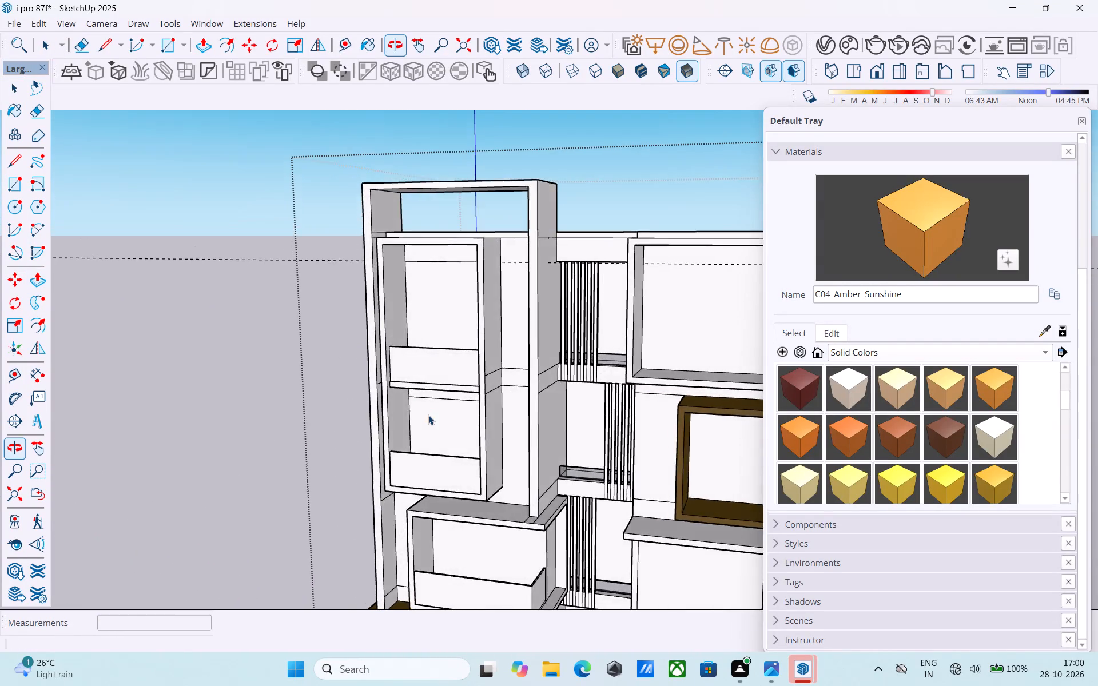
scroll(428, 416, "down", 5)
middle_click_drag(429, 425, 510, 502)
scroll(533, 525, "down", 1)
middle_click_drag(538, 531, 503, 298, "shift")
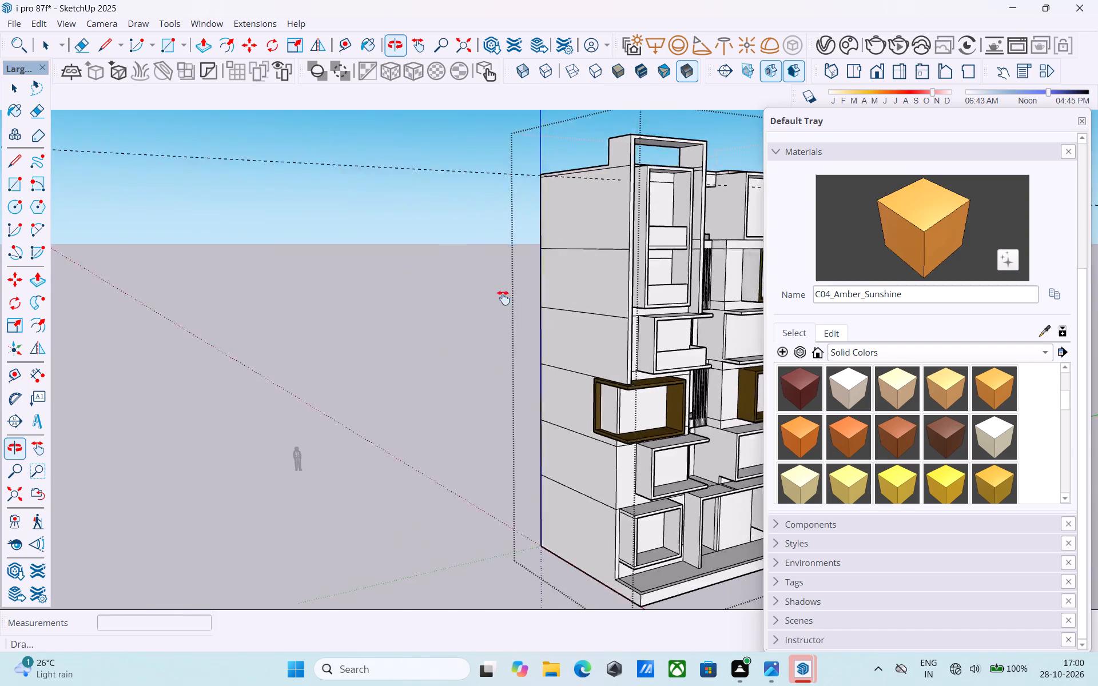
middle_click_drag(503, 298, 220, 318, "shift")
scroll(331, 390, "up", 2)
middle_click_drag(324, 393, 305, 513)
scroll(303, 417, "up", 7)
middle_click_drag(420, 352, 429, 345)
key("e")
scroll(427, 334, "up", 4)
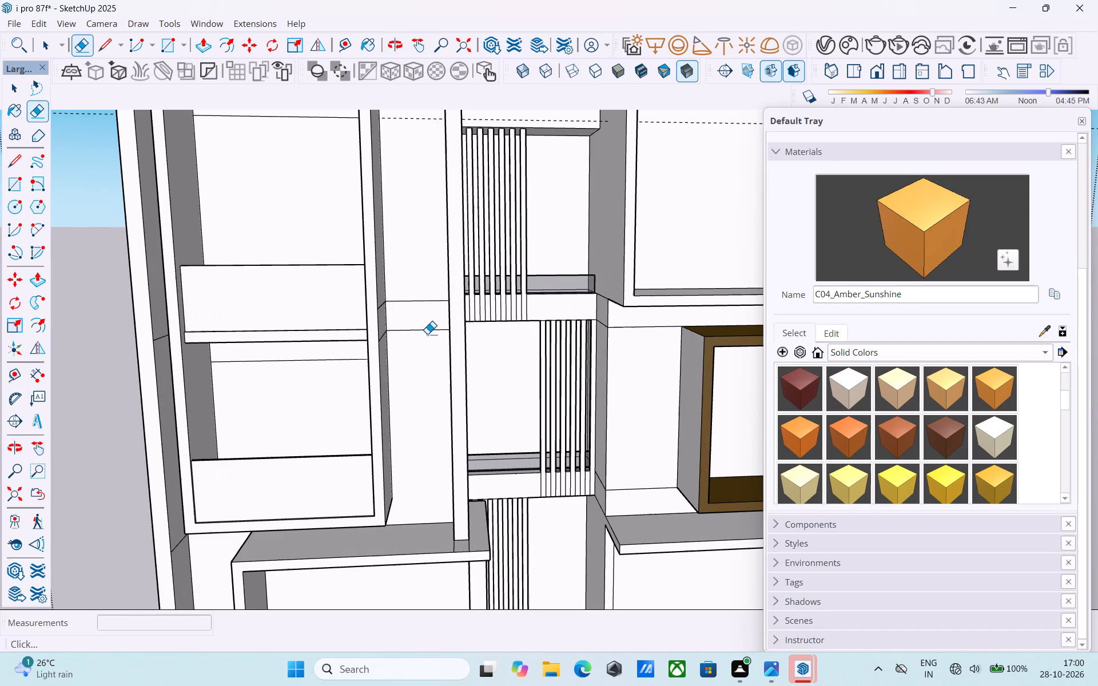
key("space")
Save the model.
key("ctrl+s")
Choose D08_Bronzed_Mustard from the materials in the model and paint the first slat of the top-floor recess.
scroll(427, 334, "down", 5)
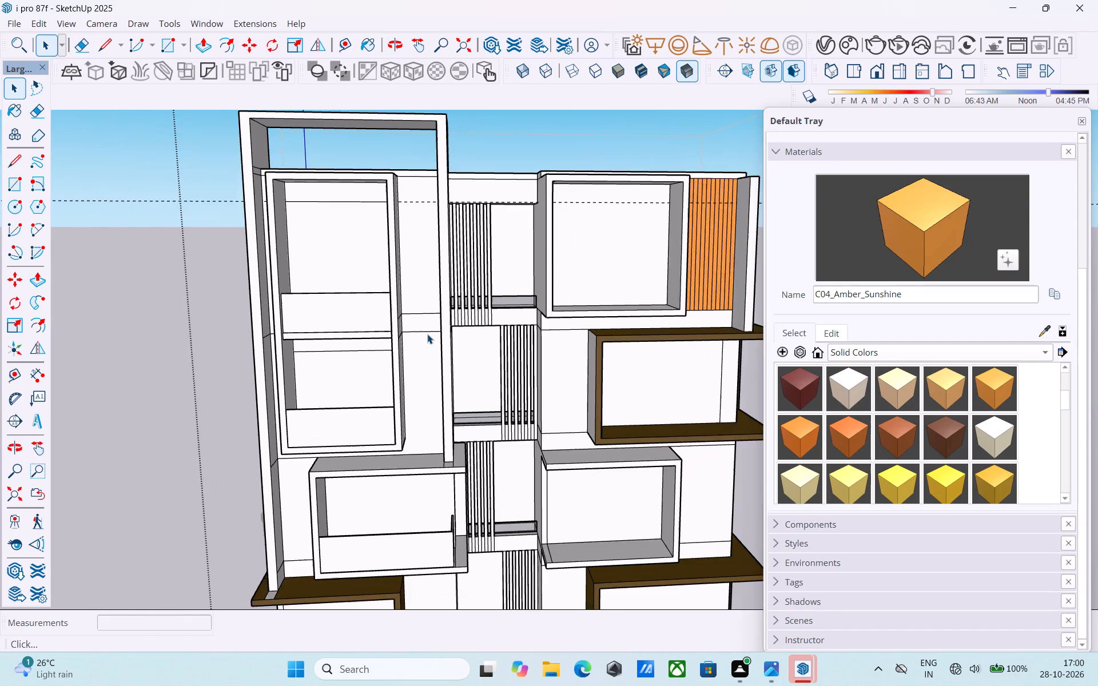
scroll(428, 330, "down", 2)
middle_click_drag(432, 334, 392, 265, "shift")
scroll(392, 265, "down", 1)
middle_click_drag(392, 265, 392, 275, "shift")
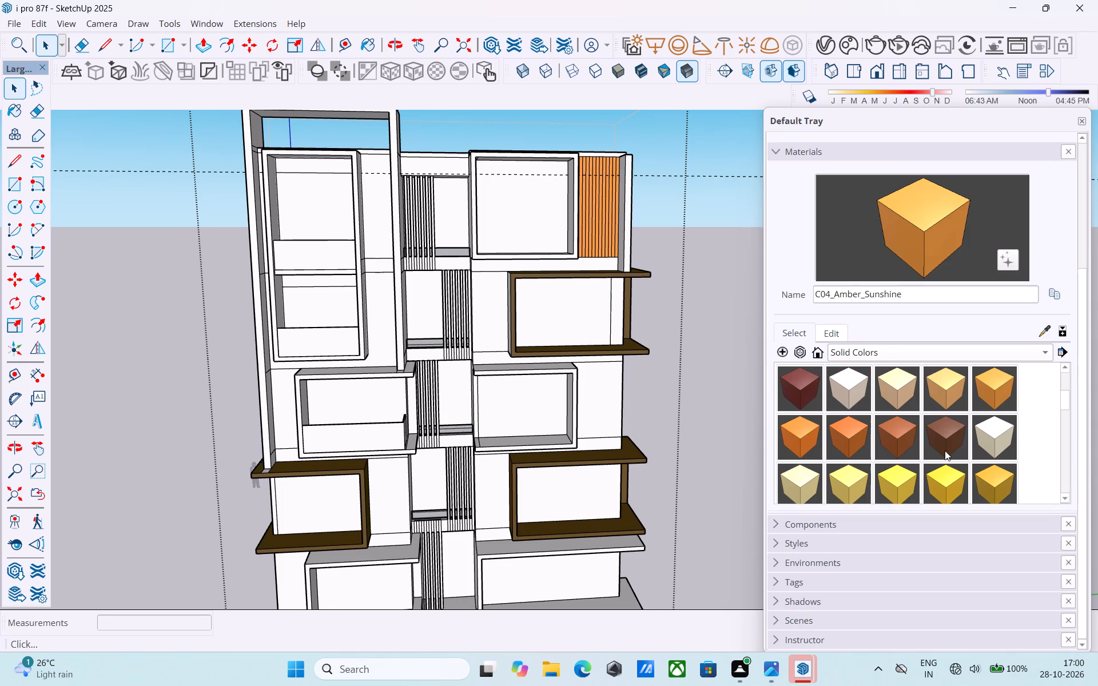
left_click(874, 353)
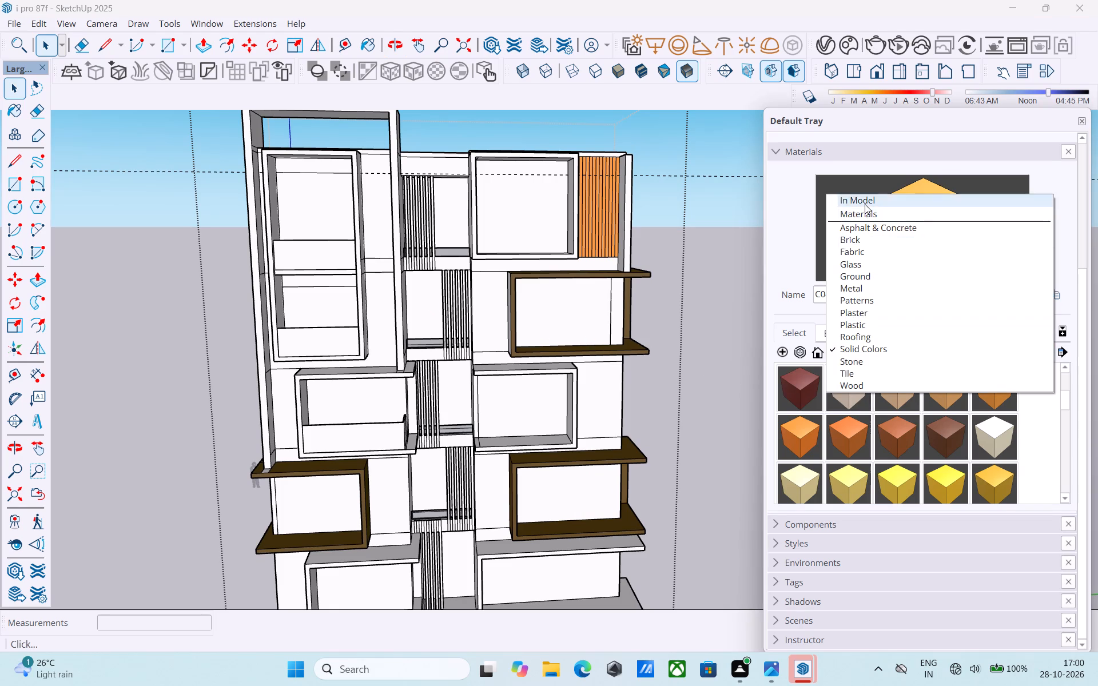
left_click(865, 204)
left_click(899, 378)
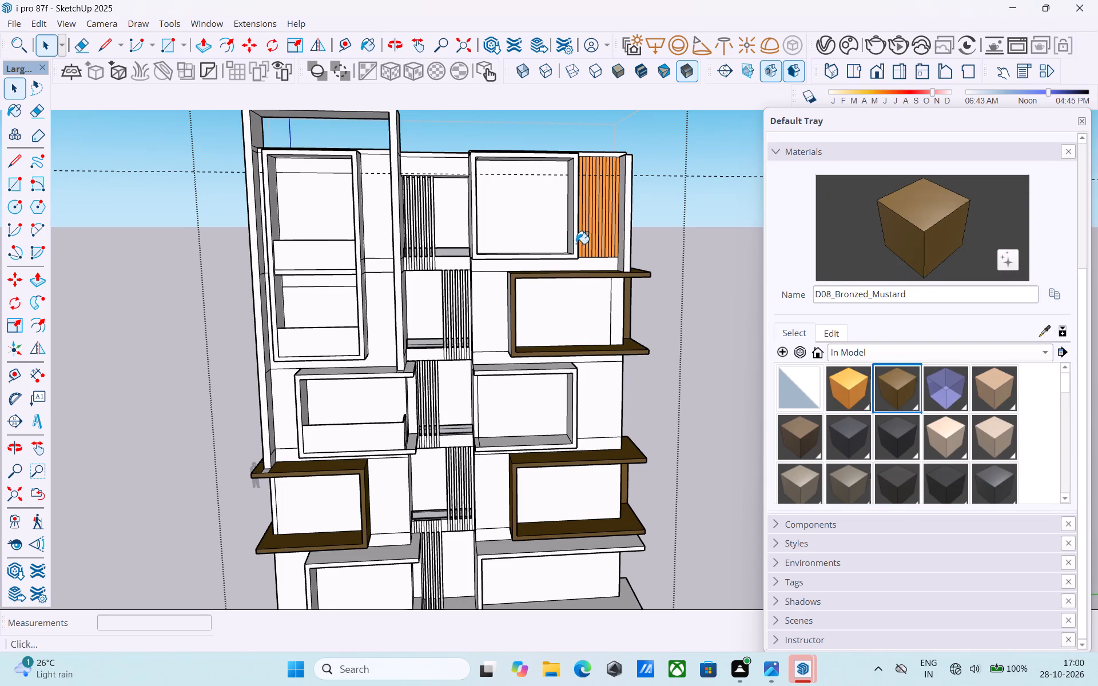
middle_click_drag(515, 185, 489, 201)
scroll(482, 233, "up", 1)
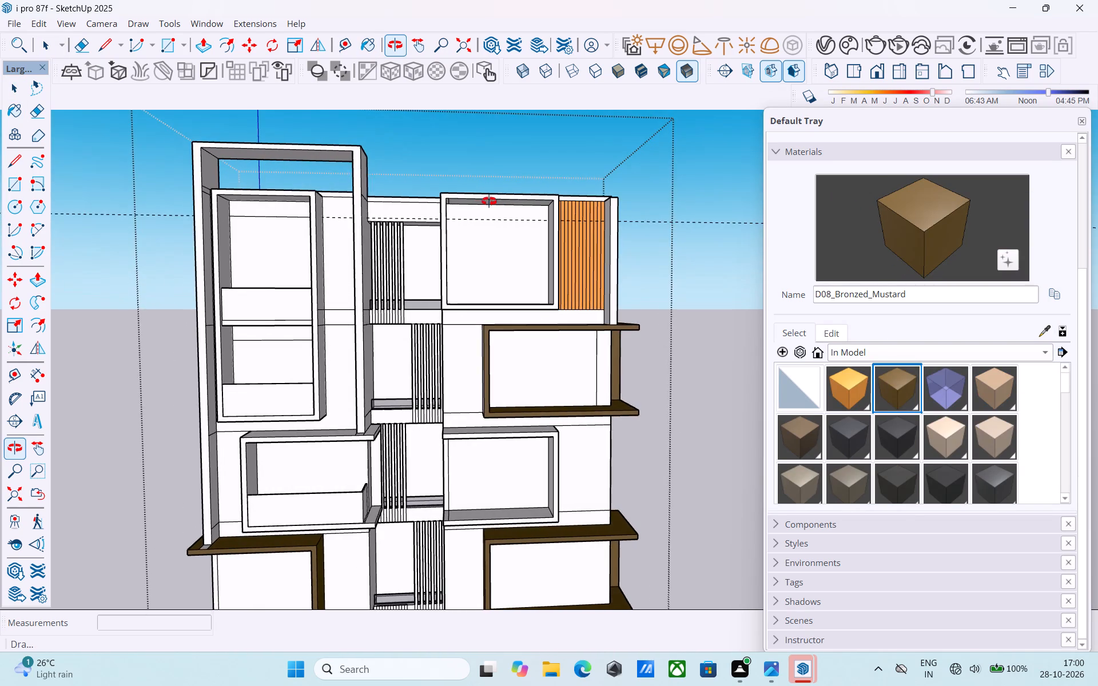
middle_click_drag(489, 201, 488, 201)
scroll(386, 241, "up", 10)
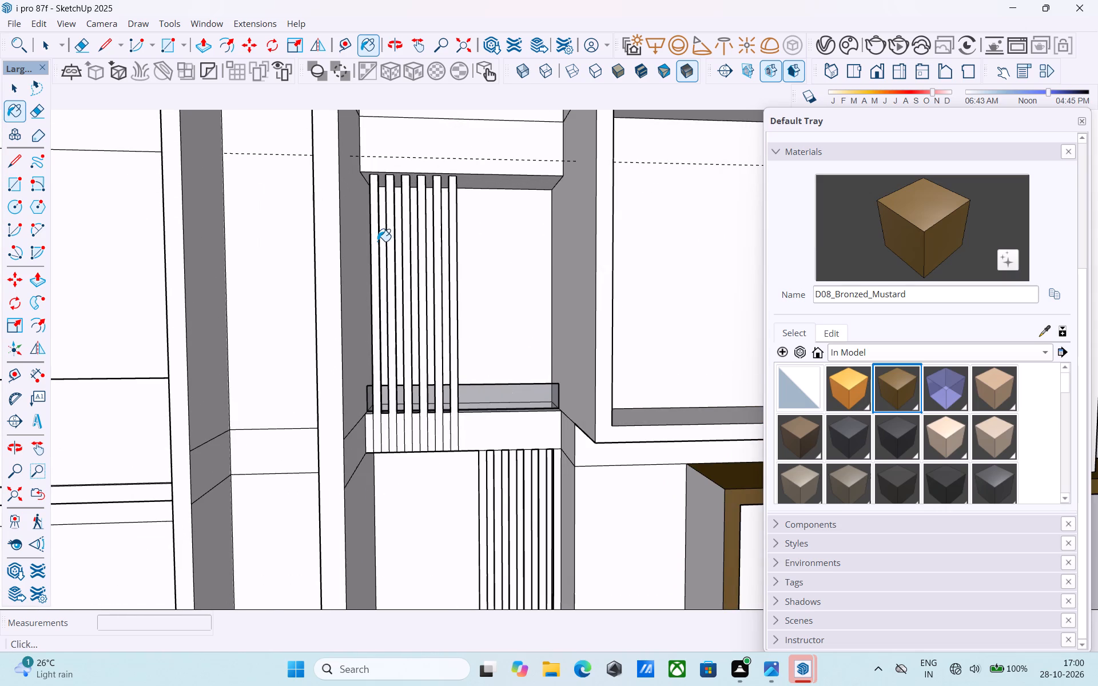
left_click(377, 241)
Paint the six slats of the fourth group down from the roof with D08_Bronzed_Mustard.
scroll(378, 241, "down", 3)
middle_click_drag(378, 241, 295, 290, "shift")
scroll(298, 292, "up", 8)
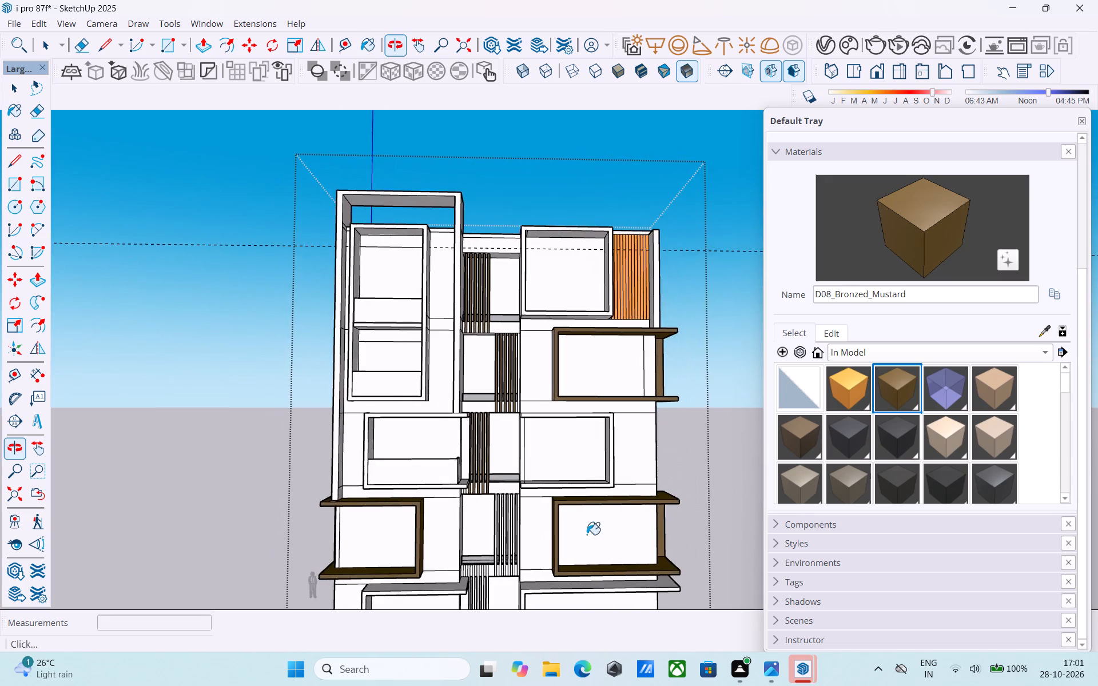
scroll(572, 529, "up", 15)
left_click(461, 514)
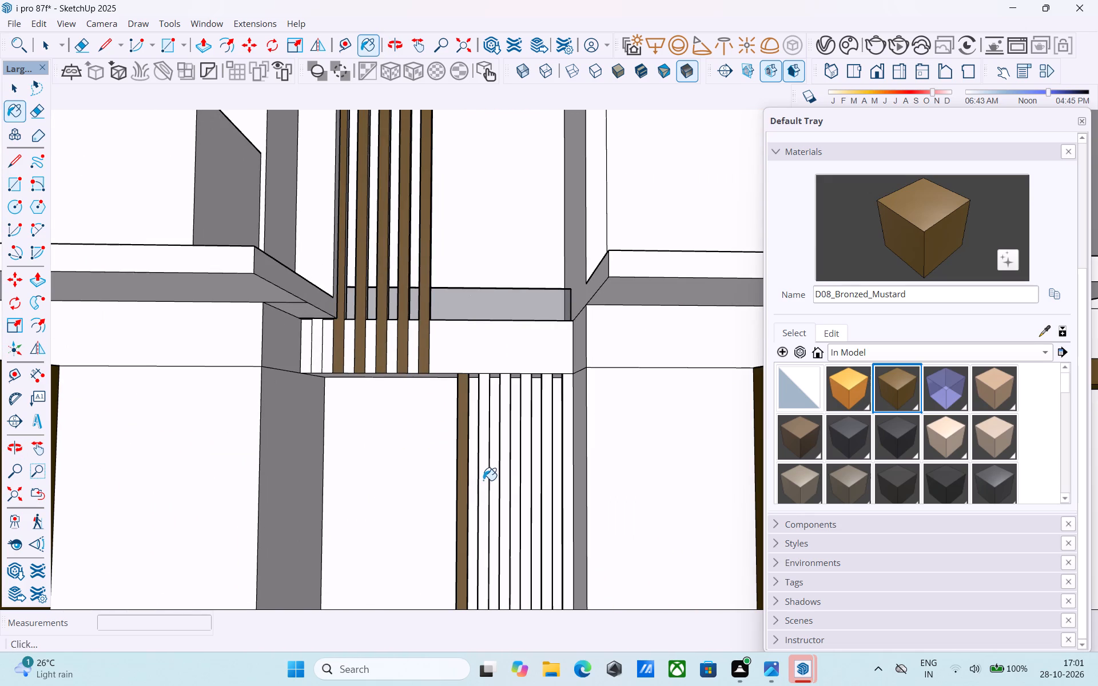
left_click(484, 477)
left_click(503, 463)
scroll(503, 463, "up", 2)
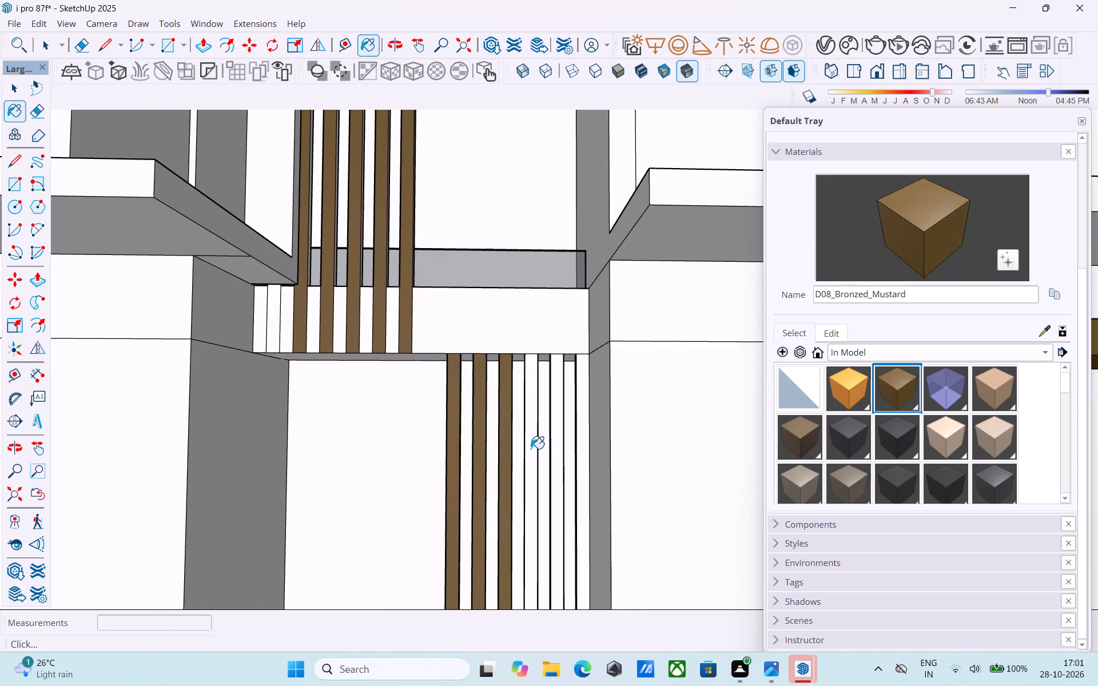
left_click(528, 447)
left_click(557, 433)
scroll(558, 432, "down", 2)
scroll(572, 430, "up", 2)
left_click(576, 428)
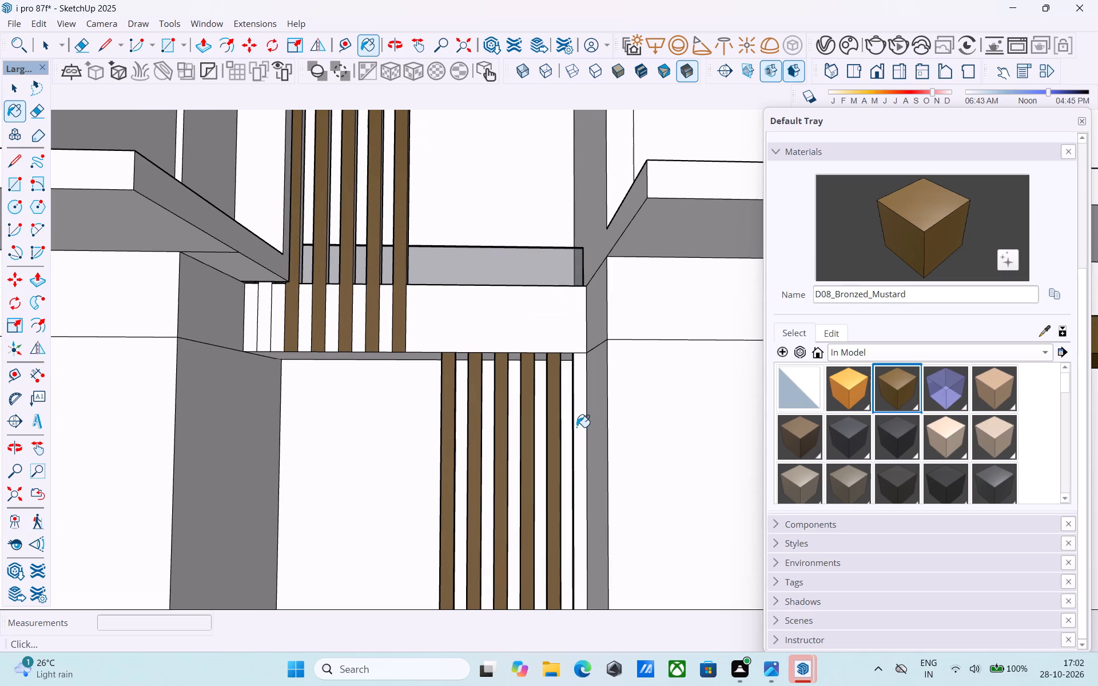
Paint the front faces of the six slats in the lowest group with D08_Bronzed_Mustard.
scroll(572, 419, "down", 20)
scroll(572, 419, "down", 1)
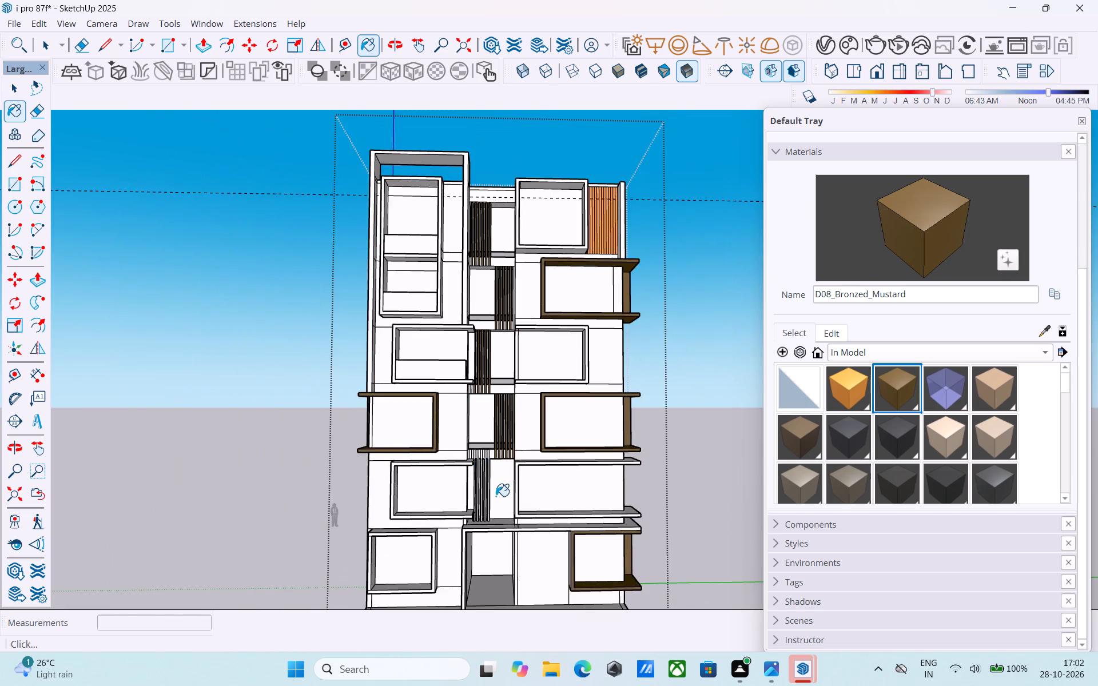
scroll(497, 498, "up", 15)
middle_click_drag(464, 478, 405, 523)
middle_click_drag(420, 365, 392, 370)
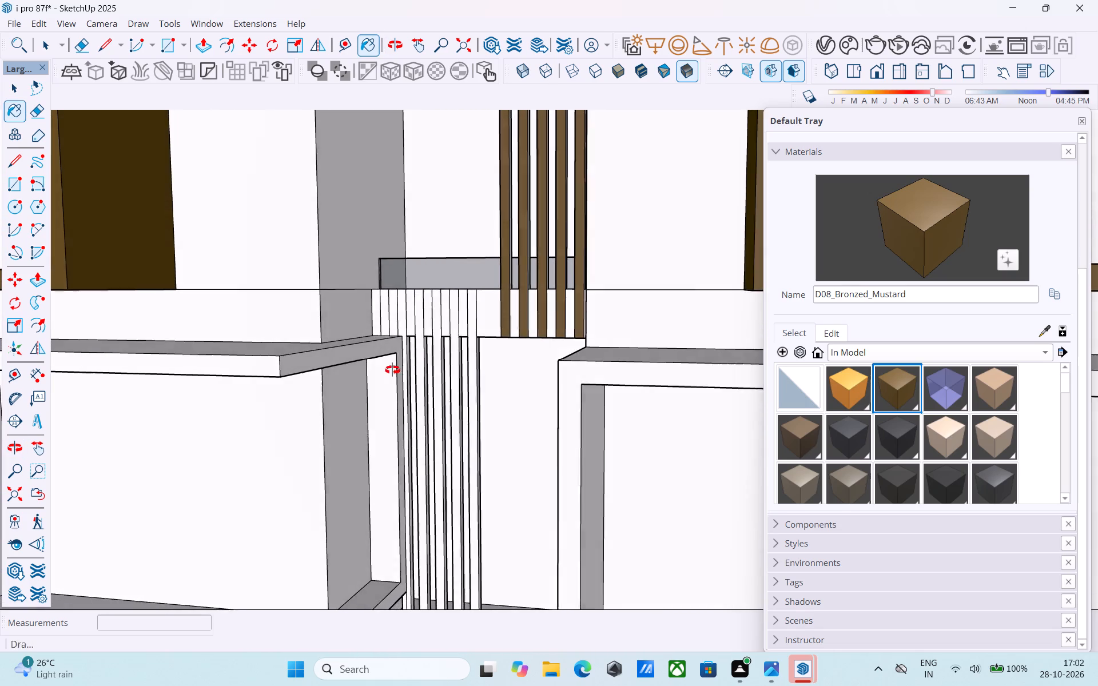
middle_click_drag(392, 370, 392, 370)
scroll(414, 376, "up", 5)
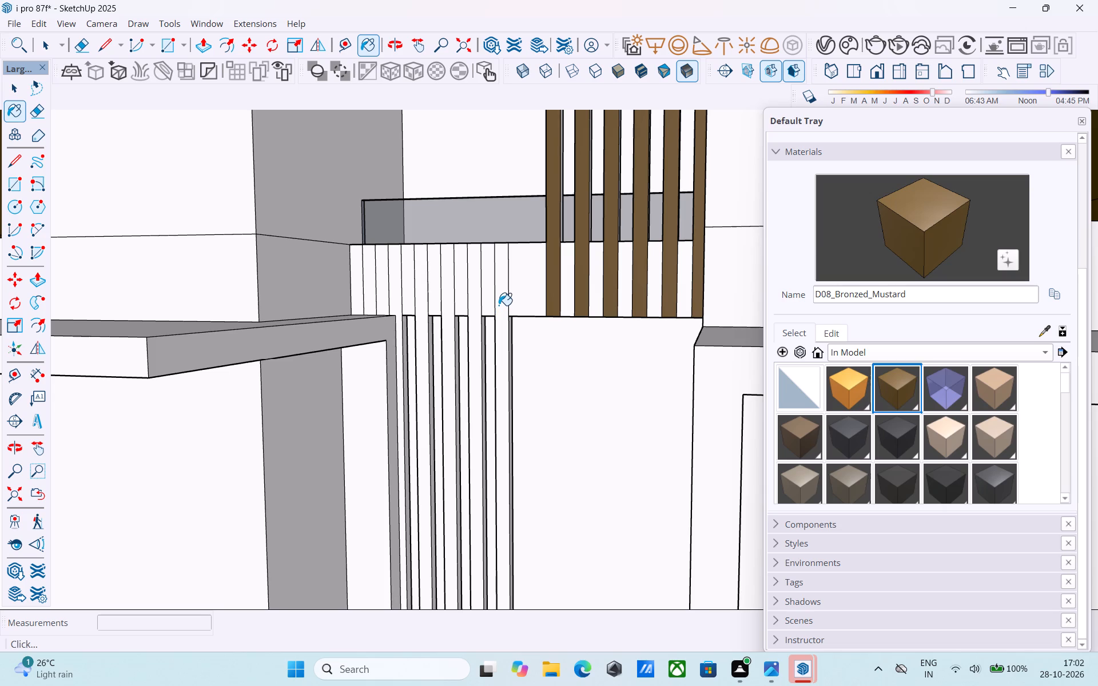
scroll(502, 304, "down", 2)
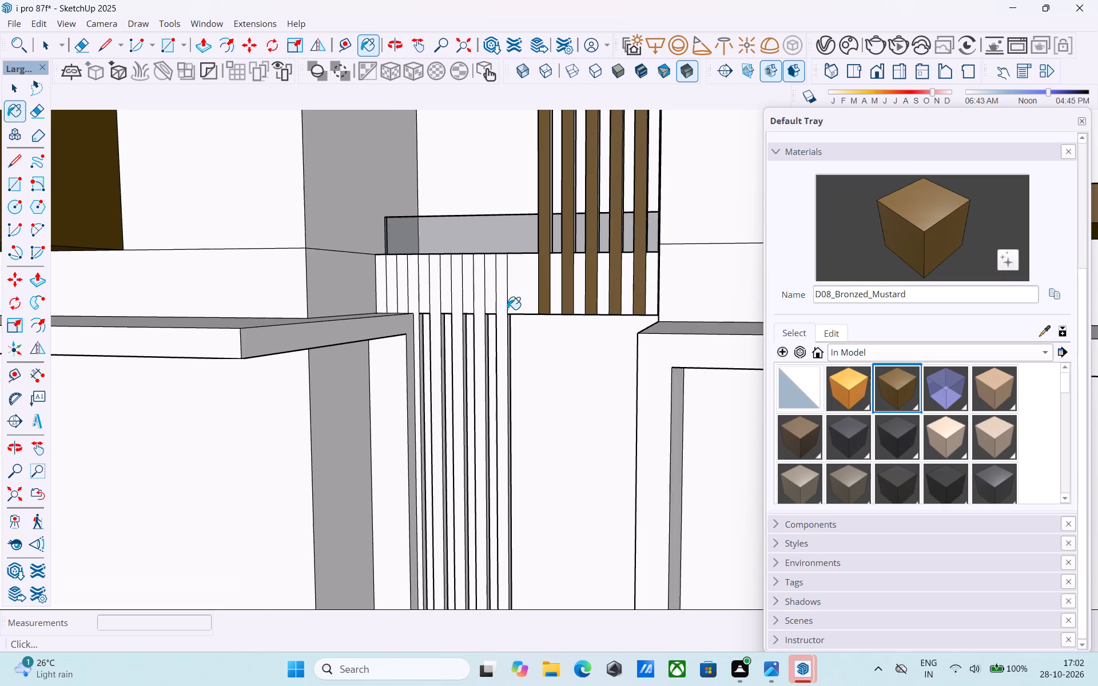
scroll(507, 309, "up", 4)
left_click(496, 317)
left_click(466, 316)
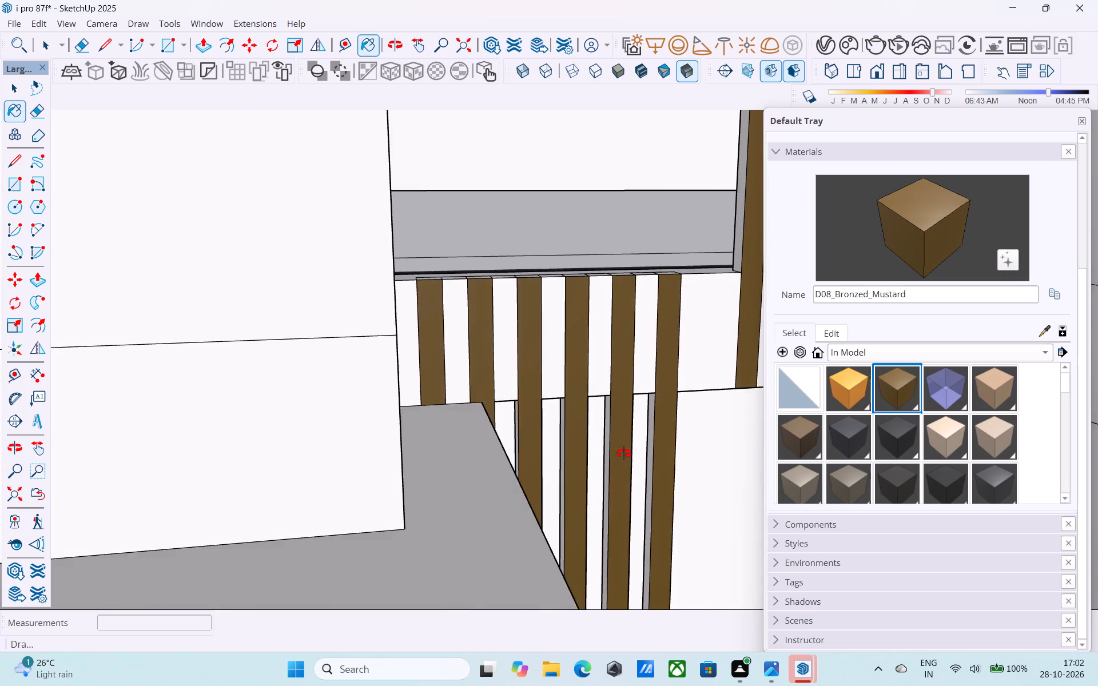
Paint the exposed left side faces of the lowest group's slats with D08_Bronzed_Mustard.
middle_click_drag(624, 453, 654, 469)
scroll(539, 434, "up", 3)
left_click(515, 414)
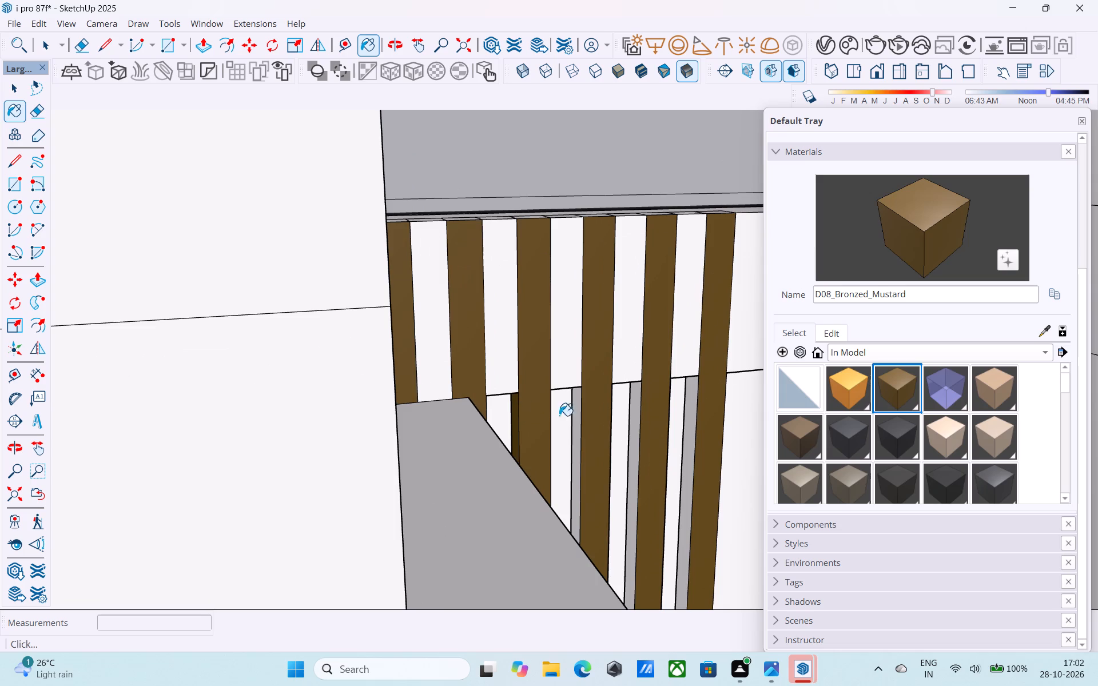
left_click(576, 416)
left_click(633, 405)
left_click(688, 409)
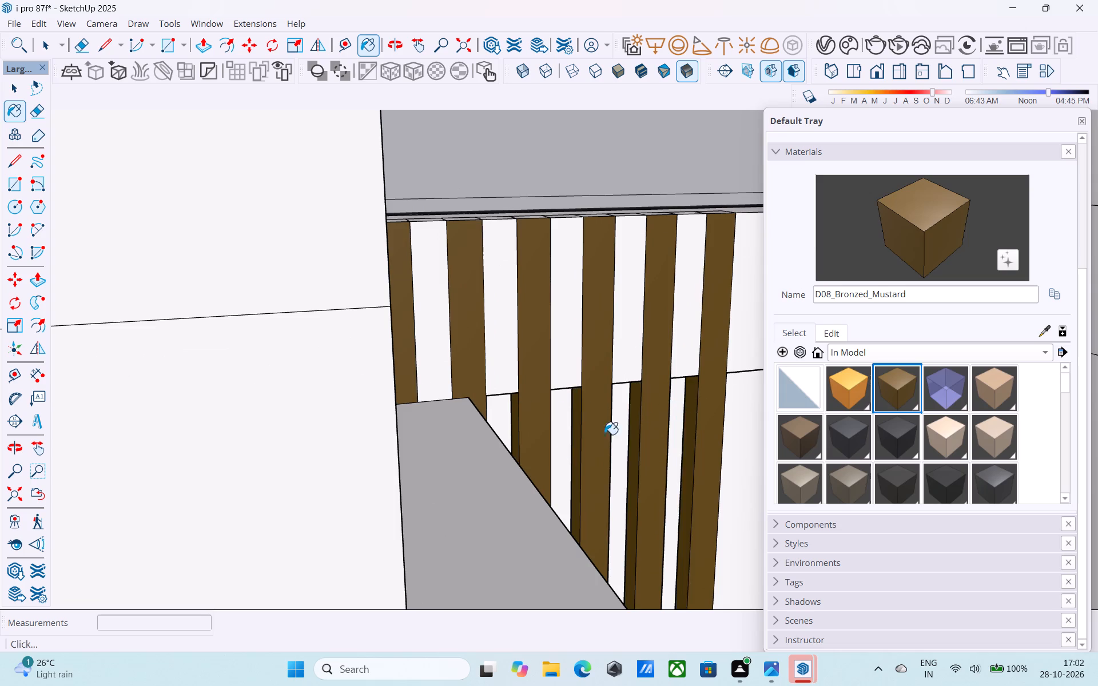
Paint the left side faces of the six slats in the fourth group down from the roof with D08_Bronzed_Mustard.
scroll(561, 454, "down", 10)
scroll(697, 340, "up", 1)
middle_click_drag(697, 340, 689, 342)
scroll(408, 402, "down", 6)
middle_click_drag(402, 444, 491, 466)
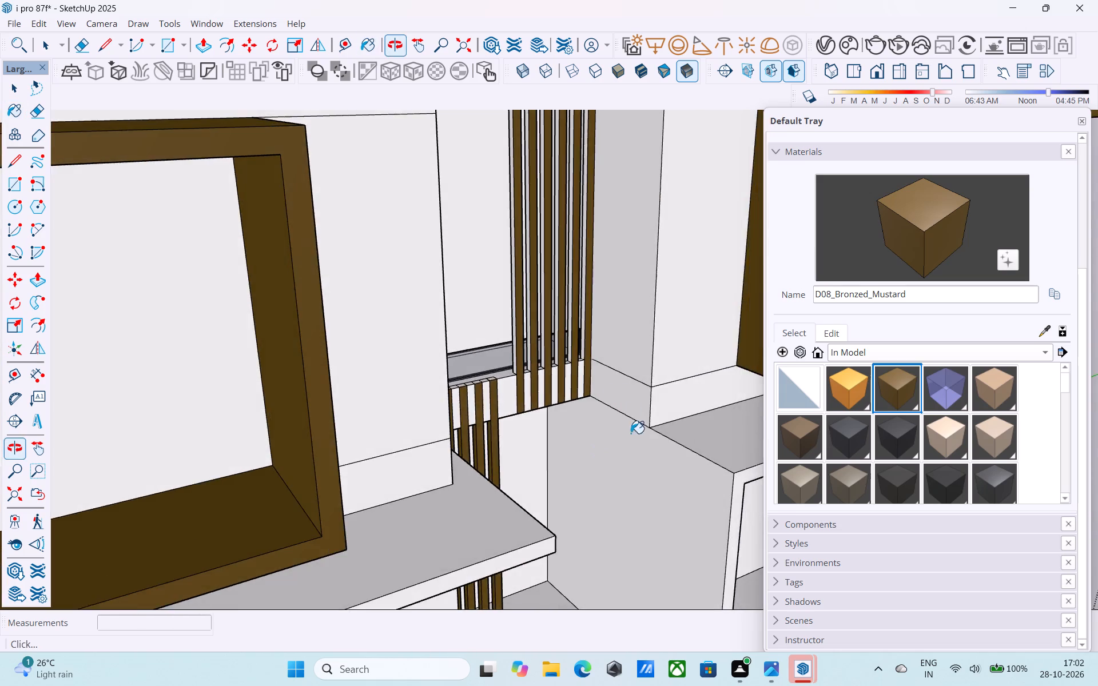
scroll(594, 380, "up", 12)
left_click(431, 332)
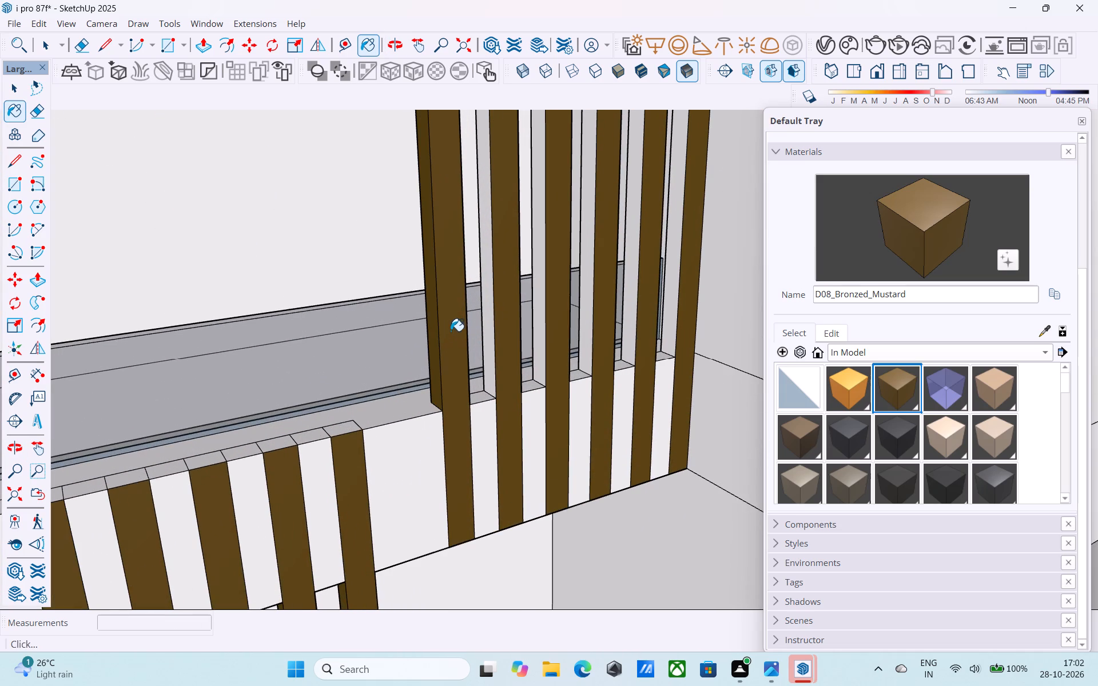
left_click(490, 312)
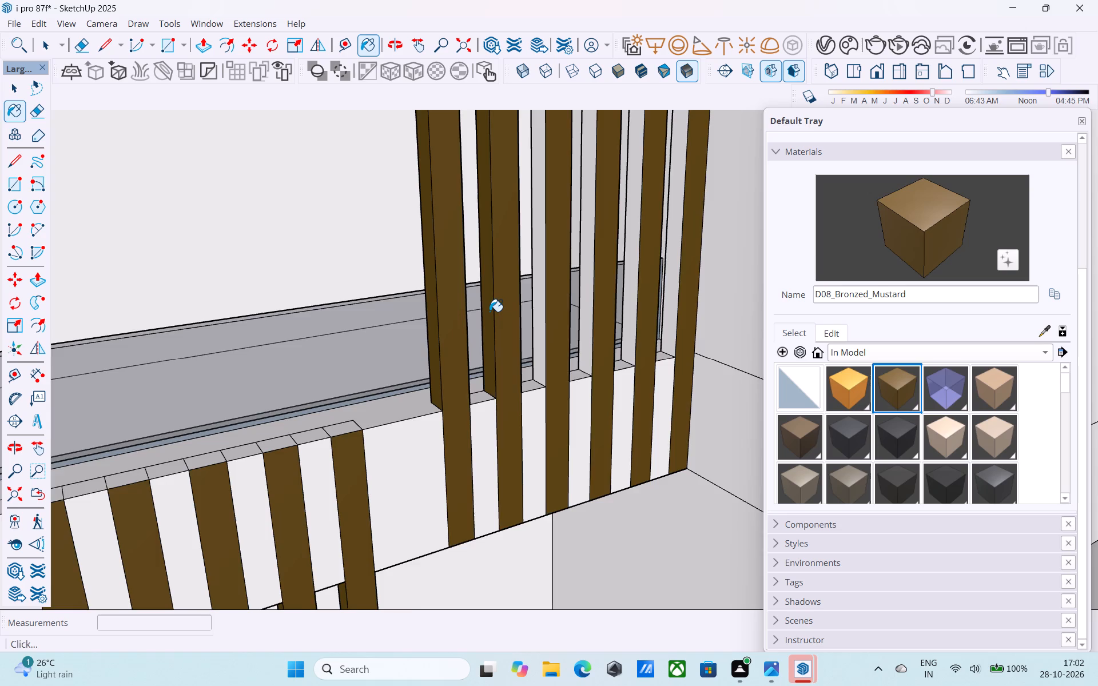
scroll(492, 317, "down", 7)
middle_click_drag(496, 370, 300, 381)
middle_click_drag(340, 385, 566, 361)
scroll(474, 313, "up", 9)
left_click(513, 312)
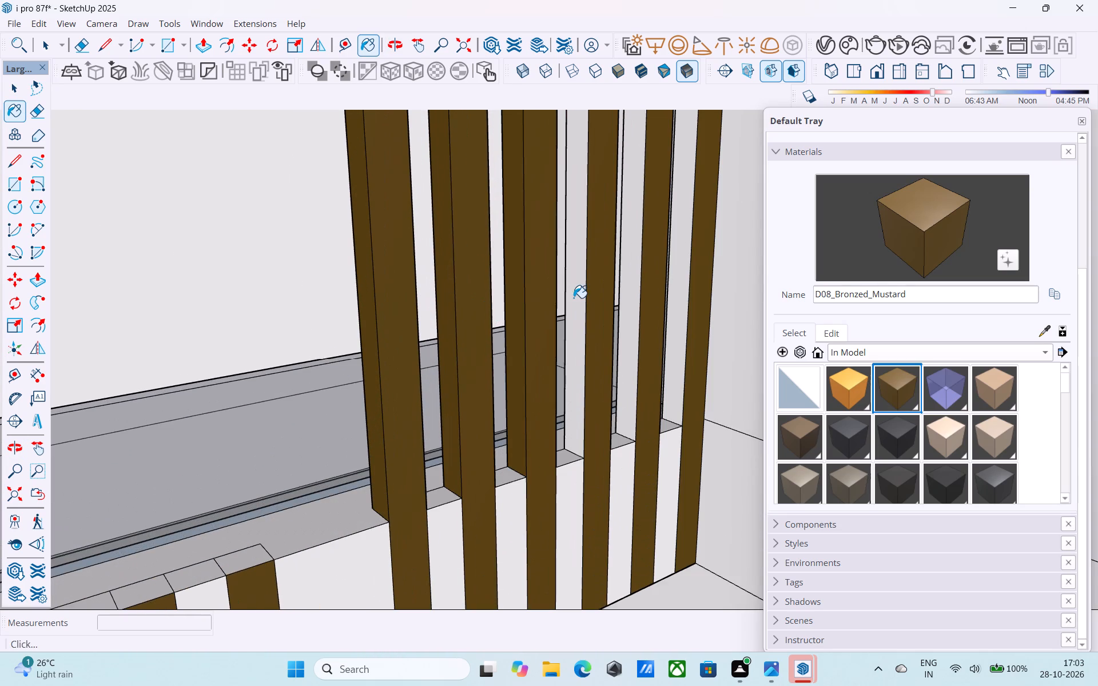
left_click(574, 298)
left_click(634, 285)
left_click(701, 270)
left_click(692, 271)
scroll(688, 278, "down", 2)
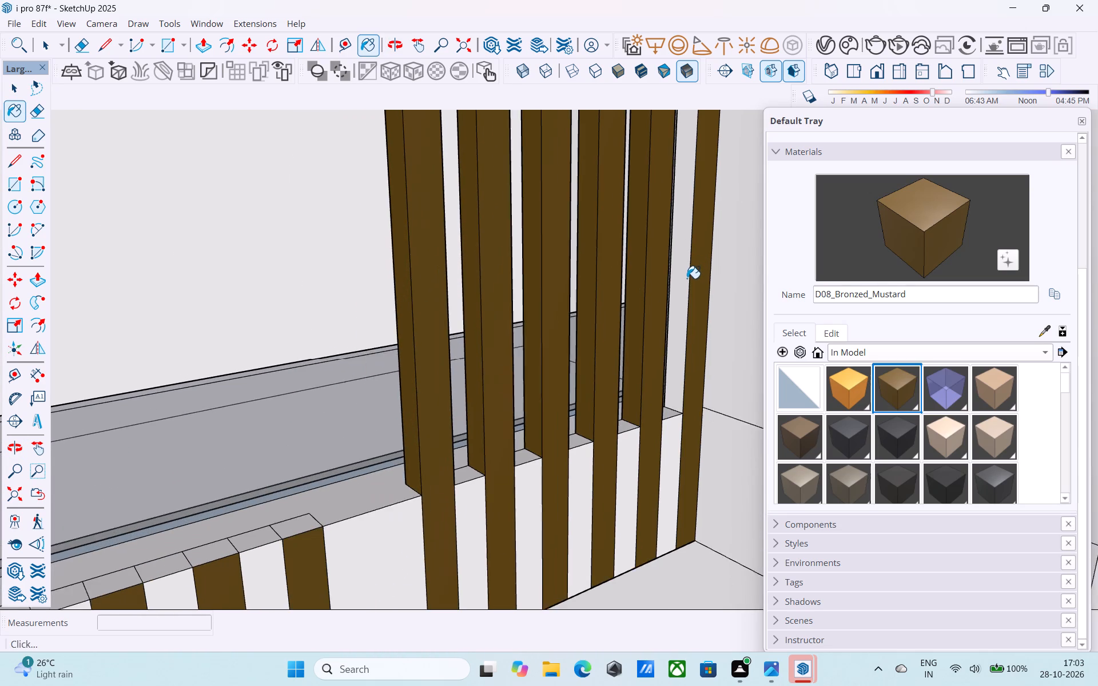
left_click(687, 278)
Paint the right side faces of the slats in the fourth group down with D08_Bronzed_Mustard.
scroll(674, 317, "down", 10)
middle_click_drag(612, 410, 452, 464)
scroll(634, 314, "up", 6)
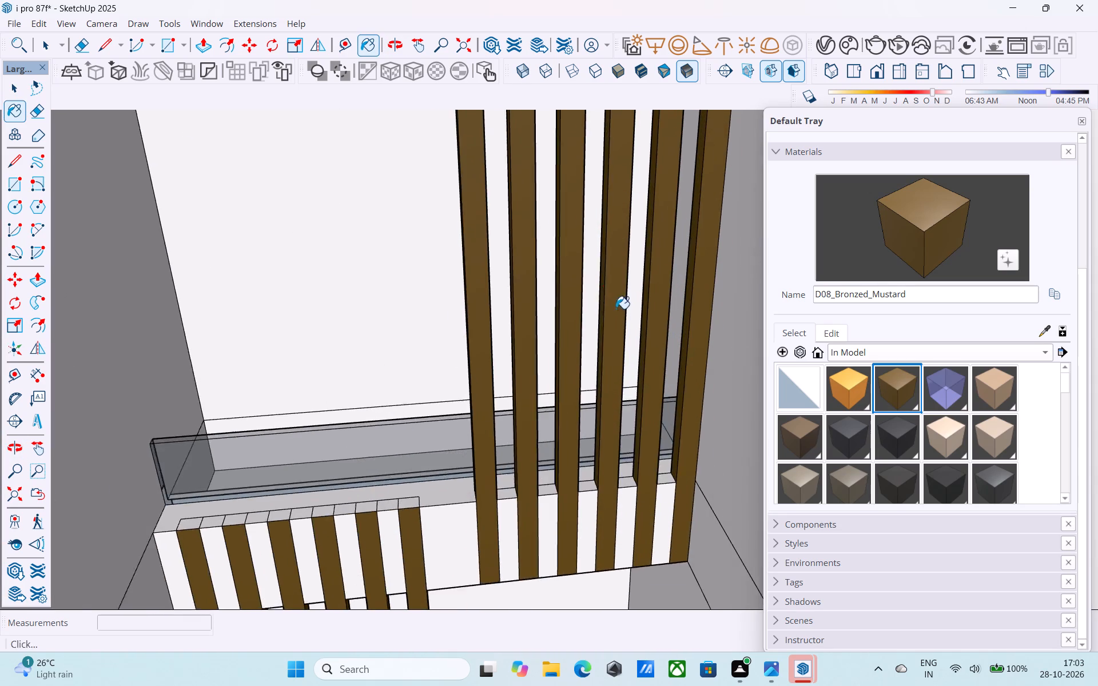
scroll(616, 309, "up", 1)
middle_click_drag(615, 309, 449, 349)
scroll(449, 349, "up", 3)
left_click(508, 330)
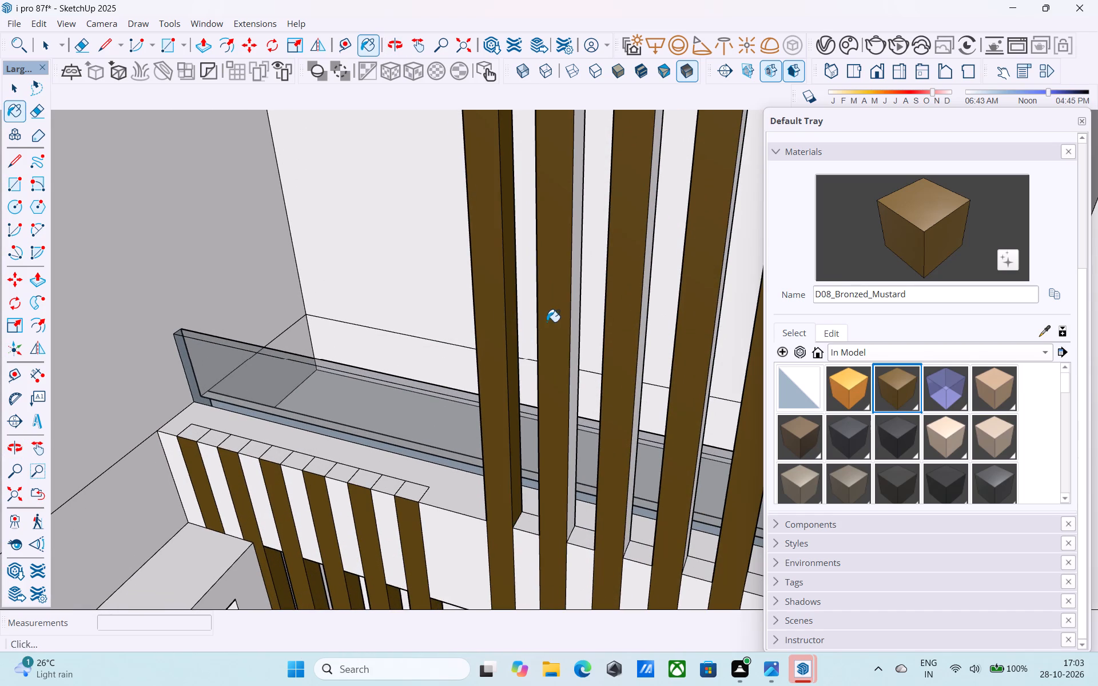
left_click(574, 304)
left_click(646, 274)
scroll(524, 325, "down", 3)
middle_click_drag(506, 337, 527, 340)
scroll(682, 308, "up", 4)
middle_click_drag(672, 300, 651, 288)
left_click(622, 277)
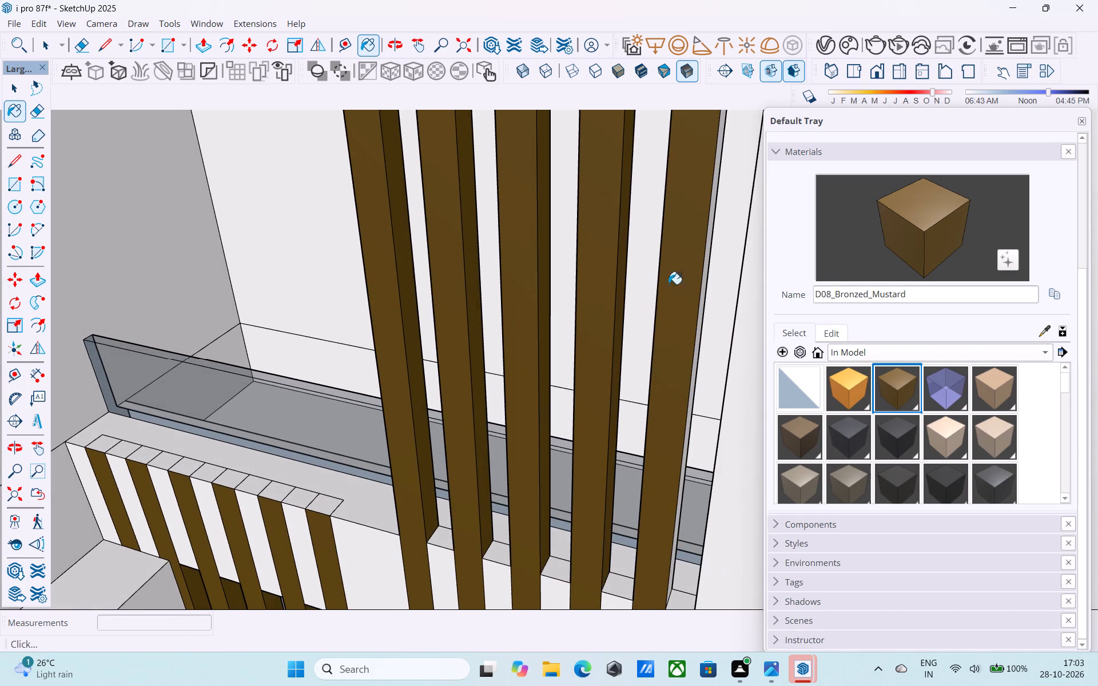
left_click(705, 266)
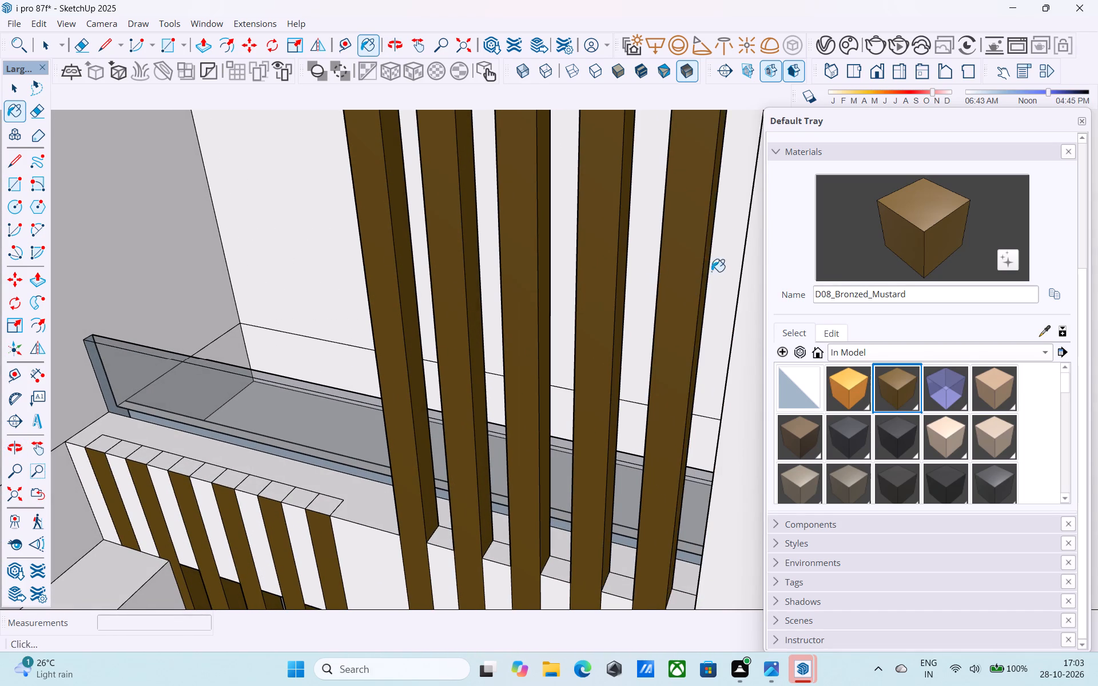
Paint the right side faces of the slats in the third group down from the roof with D08_Bronzed_Mustard.
middle_click_drag(712, 273, 770, 279)
scroll(523, 298, "down", 5)
middle_click_drag(522, 315, 576, 316)
scroll(579, 324, "down", 7)
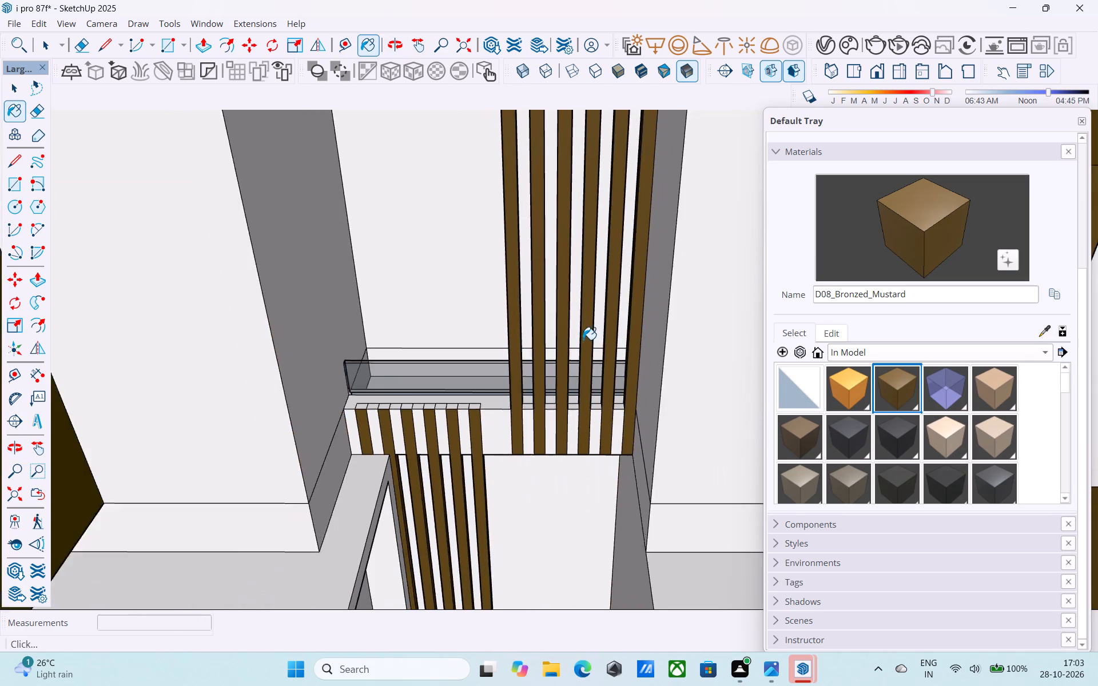
scroll(583, 340, "down", 11)
middle_click_drag(510, 391, 418, 394)
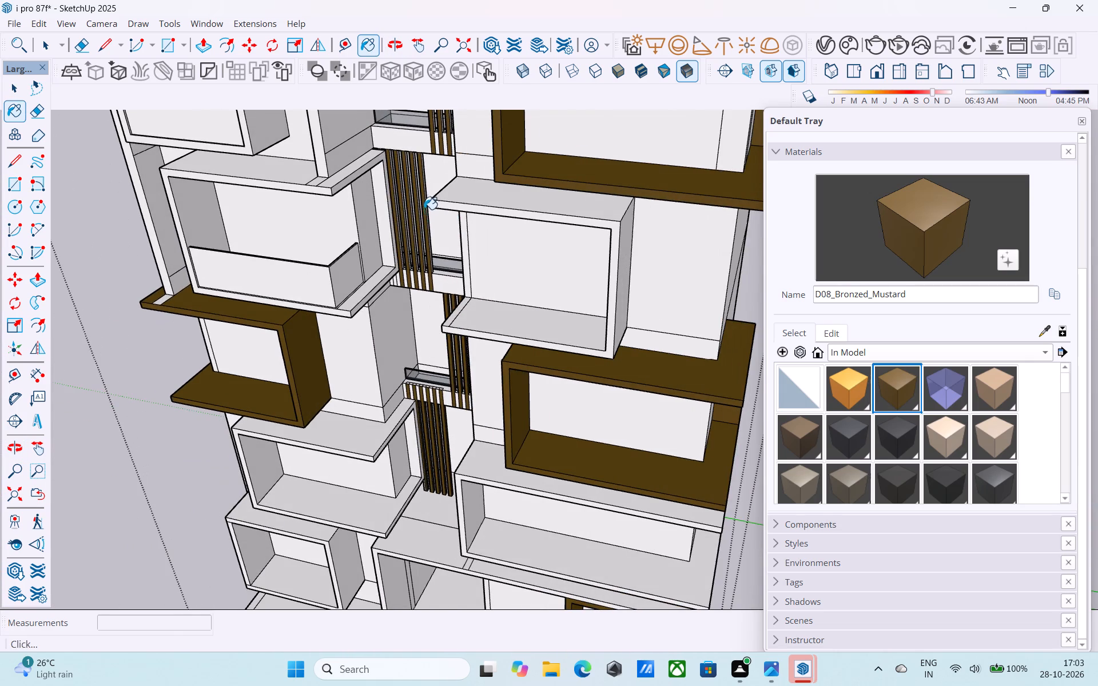
scroll(423, 209, "up", 10)
middle_click_drag(433, 197, 436, 401)
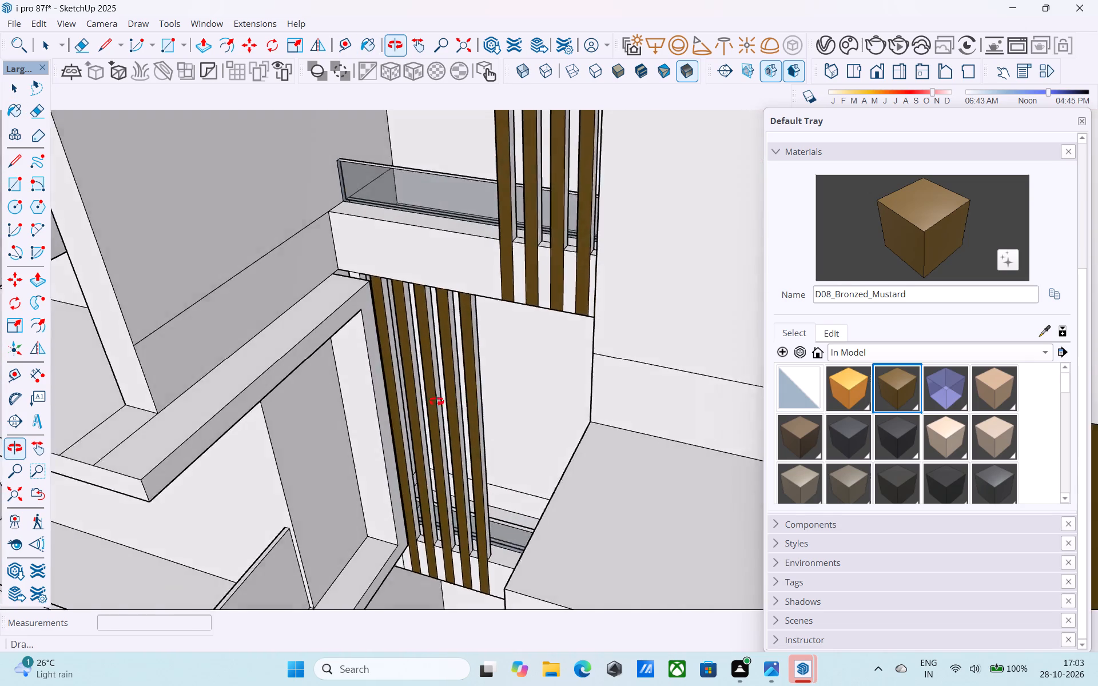
middle_click_drag(436, 401, 398, 396)
scroll(481, 313, "up", 7)
left_click(450, 297)
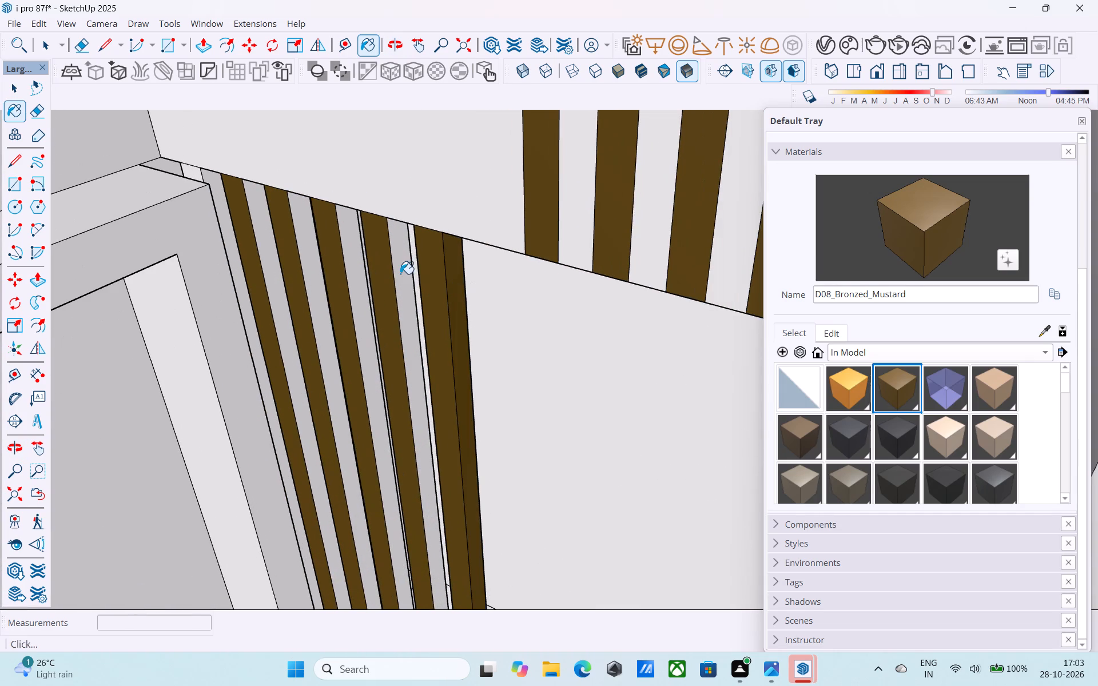
left_click(400, 274)
left_click(355, 250)
left_click(311, 242)
left_click(264, 235)
Paint the left side faces of the third group's four rightmost slats with D08_Bronzed_Mustard.
middle_click_drag(297, 246, 514, 247)
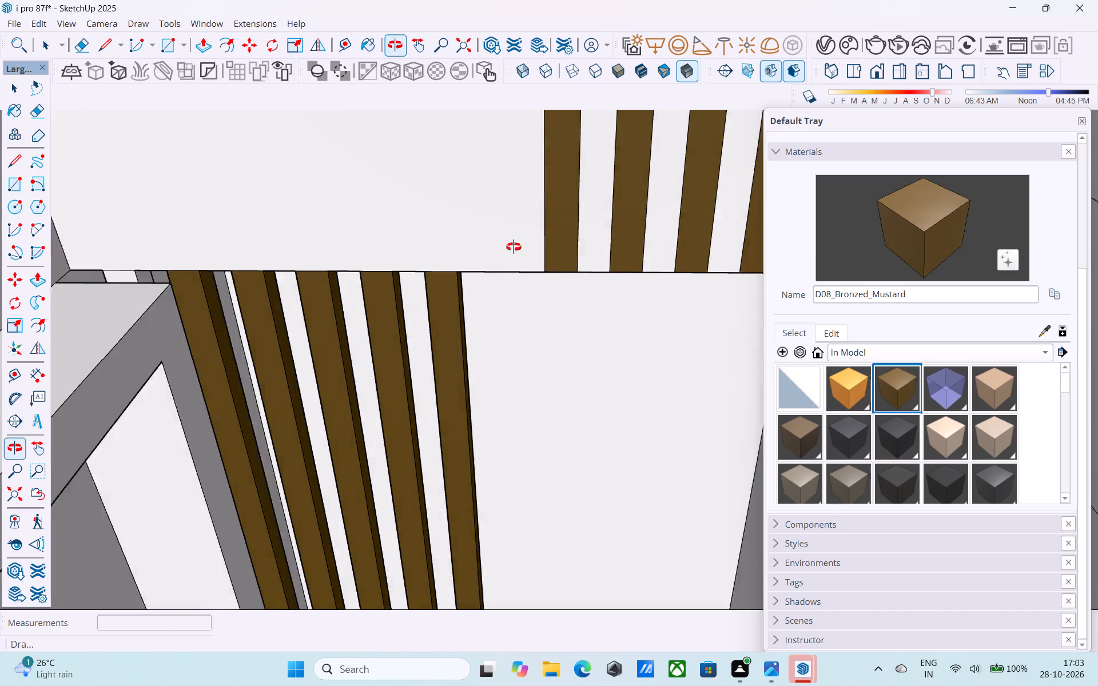
middle_click_drag(514, 247, 667, 219)
scroll(534, 316, "down", 4)
middle_click_drag(453, 377, 301, 366)
scroll(176, 374, "down", 2)
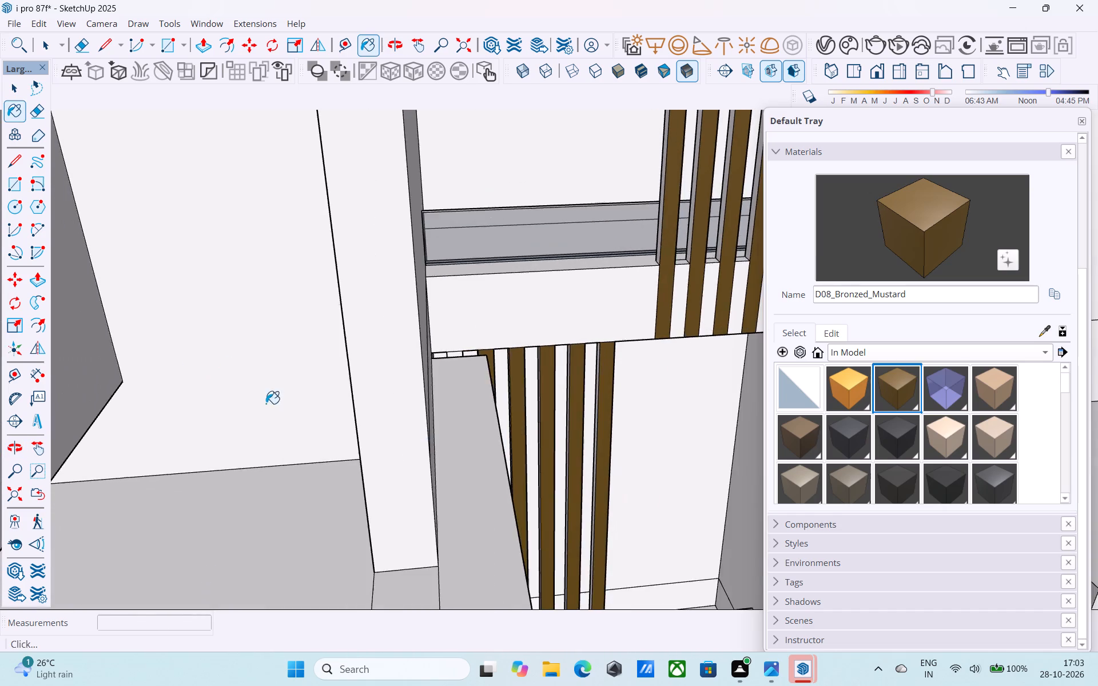
scroll(531, 438, "up", 10)
middle_click_drag(608, 400, 664, 421)
scroll(649, 420, "up", 1)
left_click(690, 349)
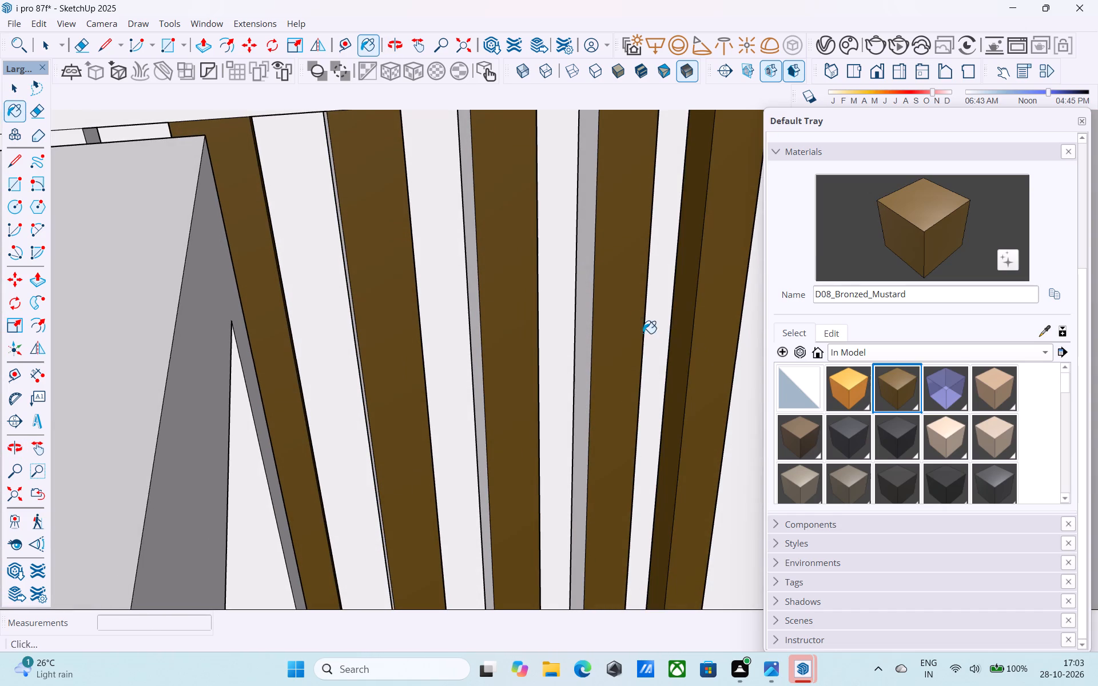
left_click(588, 305)
middle_click_drag(594, 302, 634, 338)
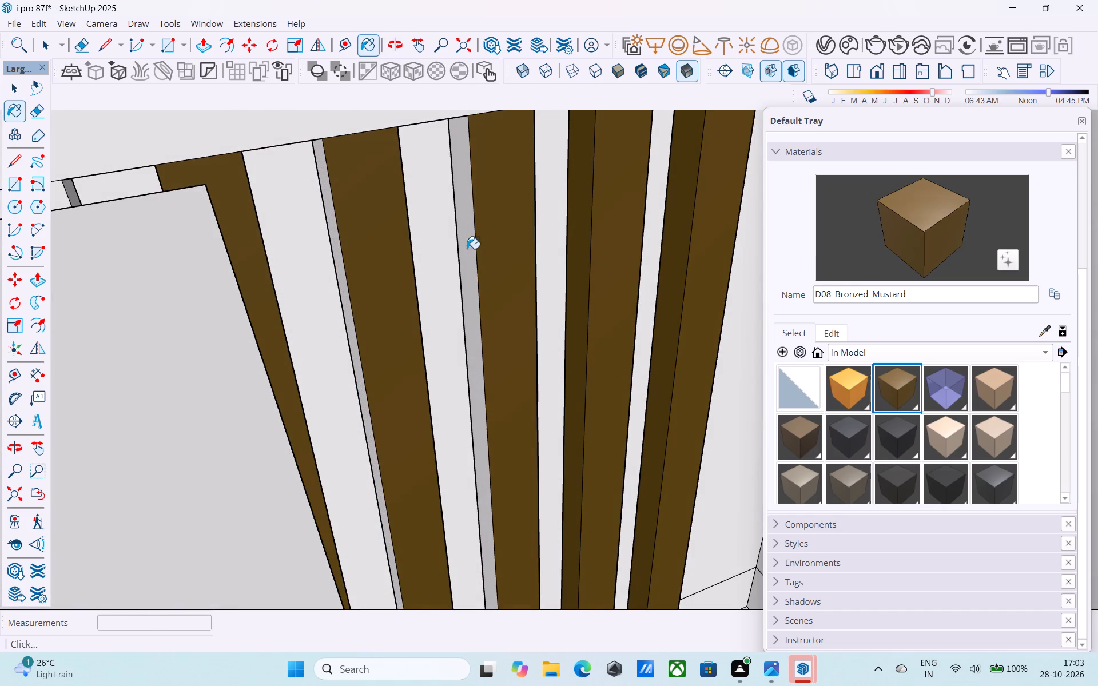
left_click(460, 233)
middle_click_drag(460, 233, 476, 248)
left_click(327, 224)
Paint the third group's leftmost slat, partly hidden behind the adjoining window box, with D08_Bronzed_Mustard.
middle_click_drag(352, 228, 344, 228)
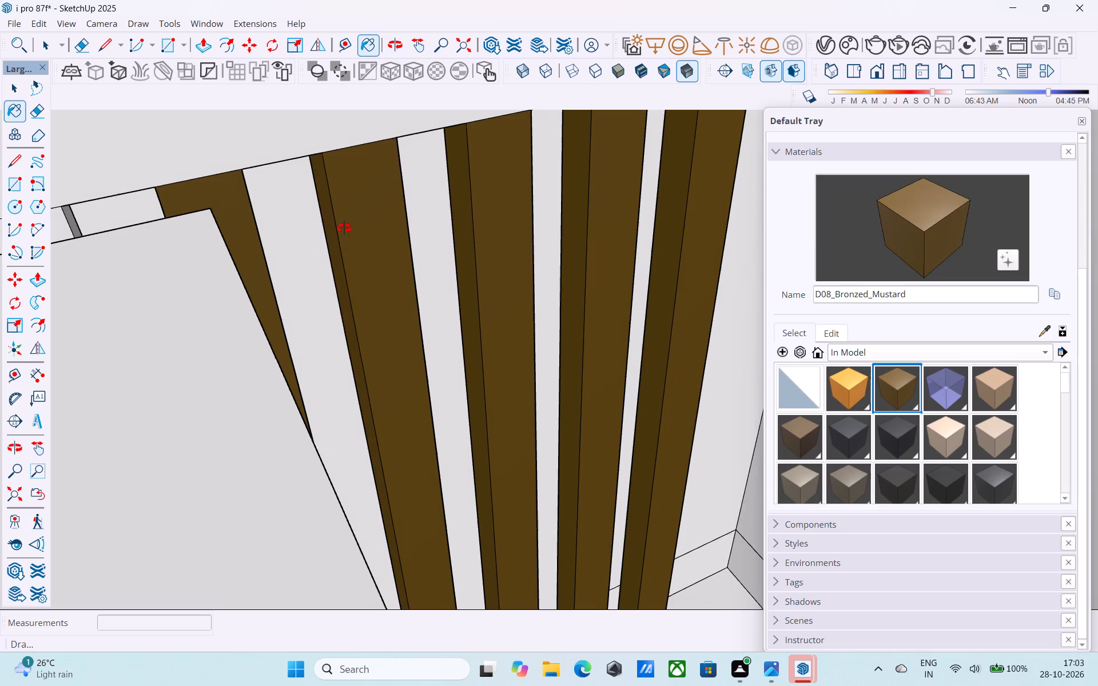
middle_click_drag(344, 228, 217, 232)
scroll(216, 236, "down", 18)
scroll(281, 246, "up", 2)
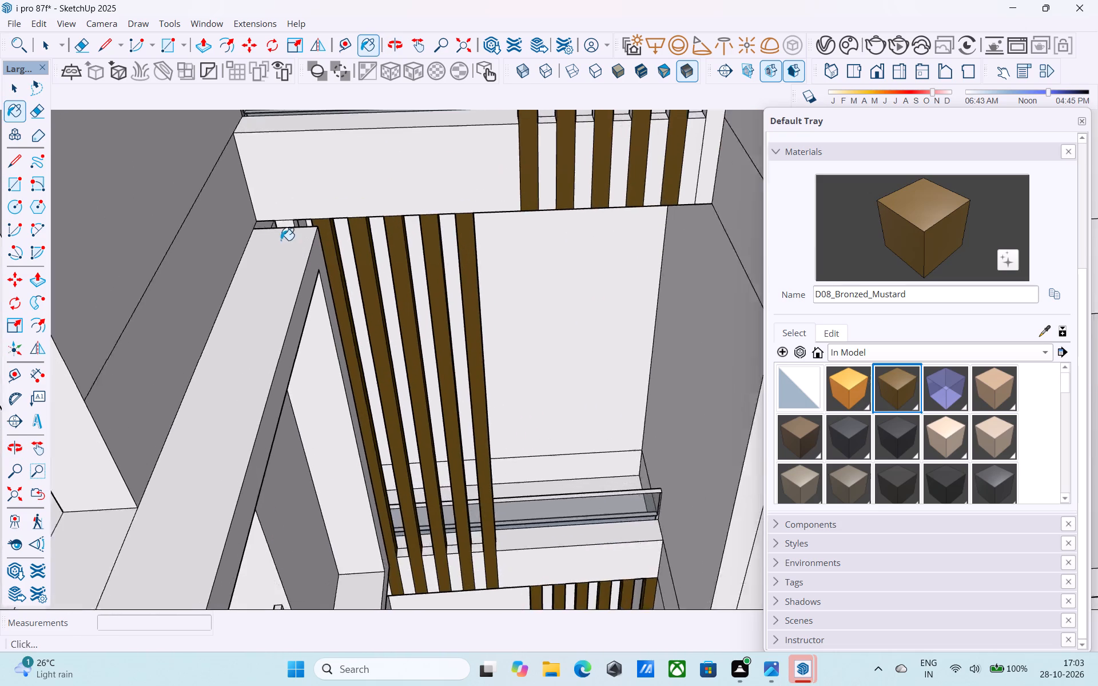
scroll(281, 240, "up", 5)
left_click(289, 212)
left_click(292, 216)
middle_click_drag(295, 219, 260, 228)
scroll(309, 220, "up", 6)
left_click(317, 190)
Paint the second group's slats on their left side faces, plus the unpainted sixth slat's front, with D08_Bronzed_Mustard.
scroll(357, 325, "down", 8)
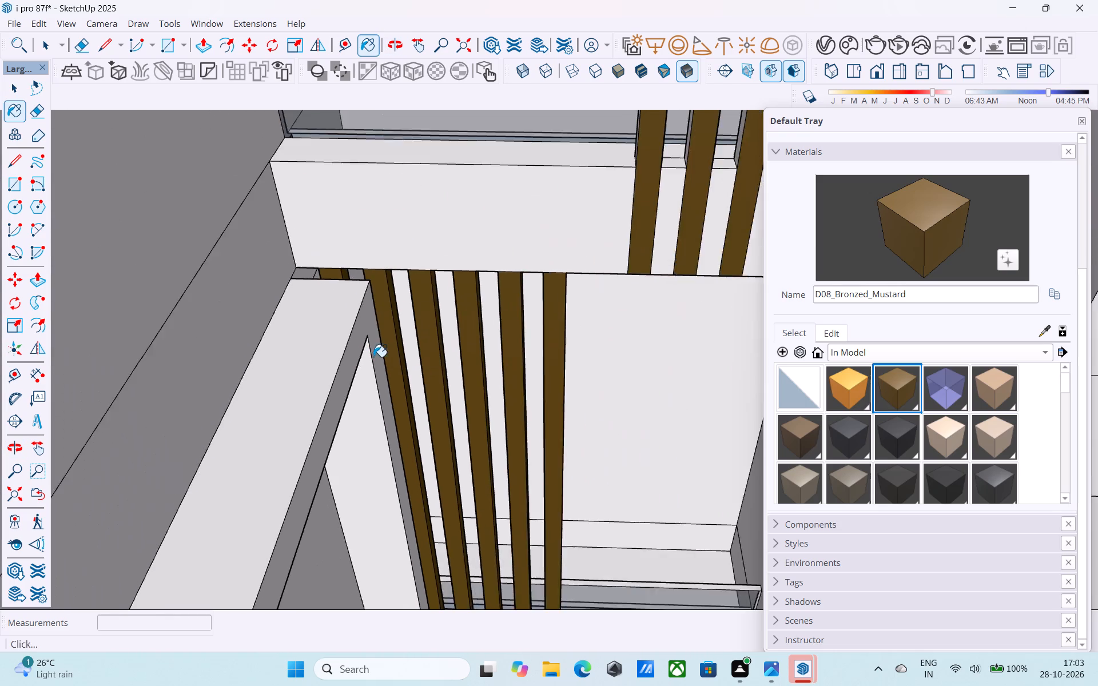
scroll(373, 357, "down", 12)
middle_click_drag(377, 358, 483, 313)
scroll(551, 249, "up", 9)
middle_click_drag(534, 247, 677, 285)
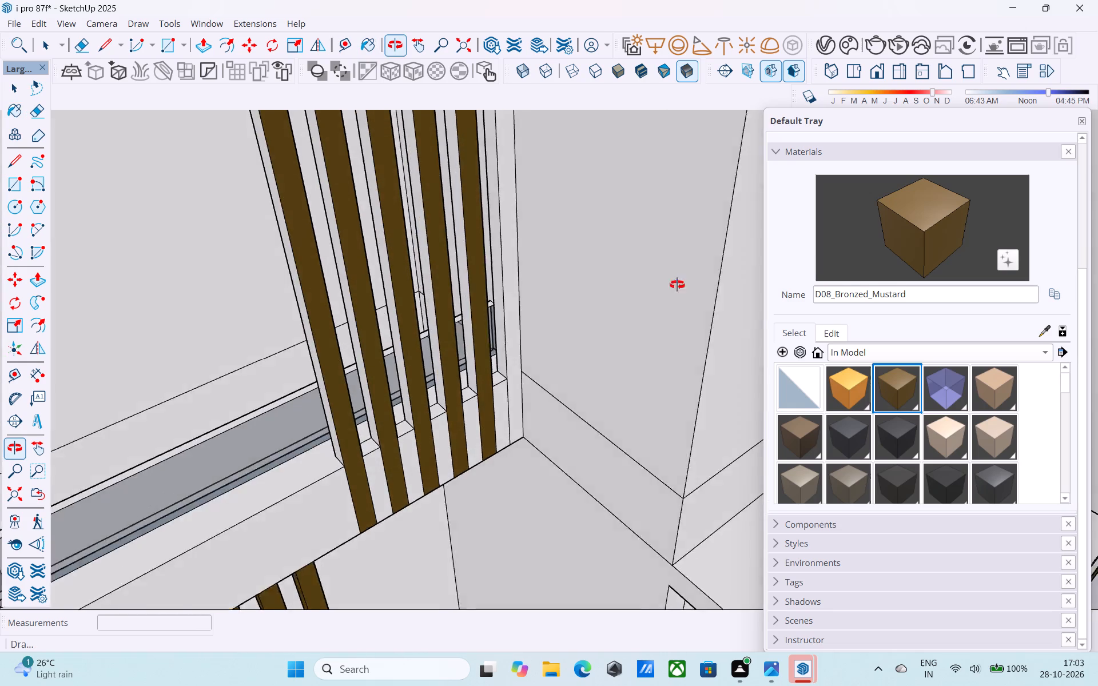
middle_click_drag(677, 285, 719, 284)
scroll(303, 281, "up", 2)
left_click(298, 277)
left_click(345, 251)
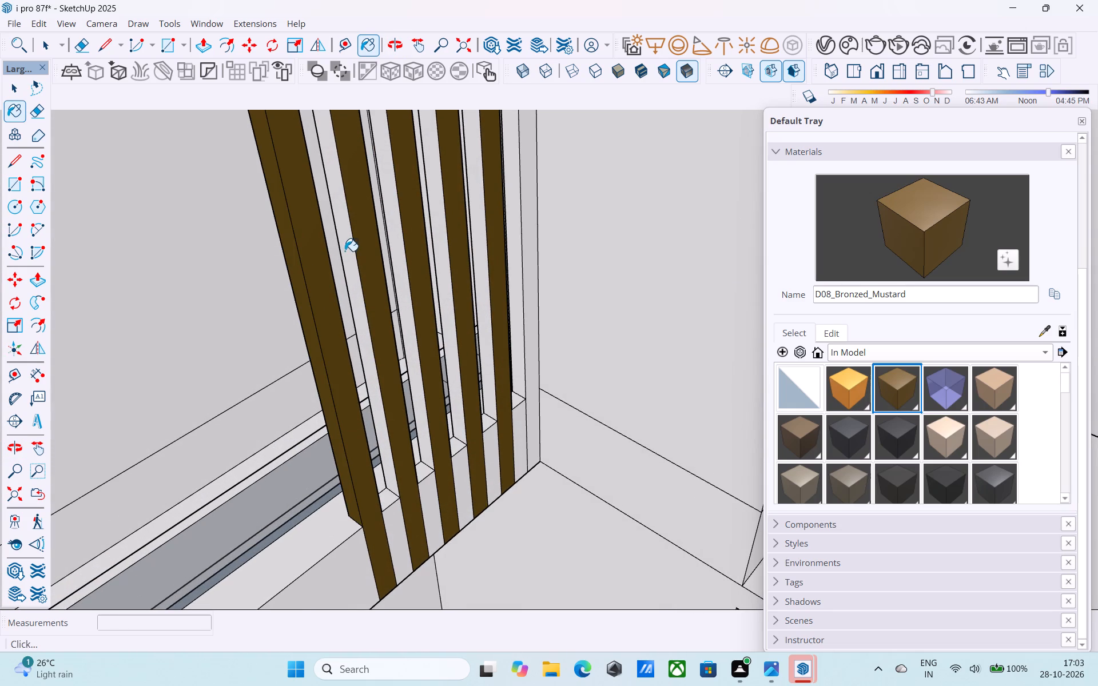
left_click(389, 224)
left_click(427, 208)
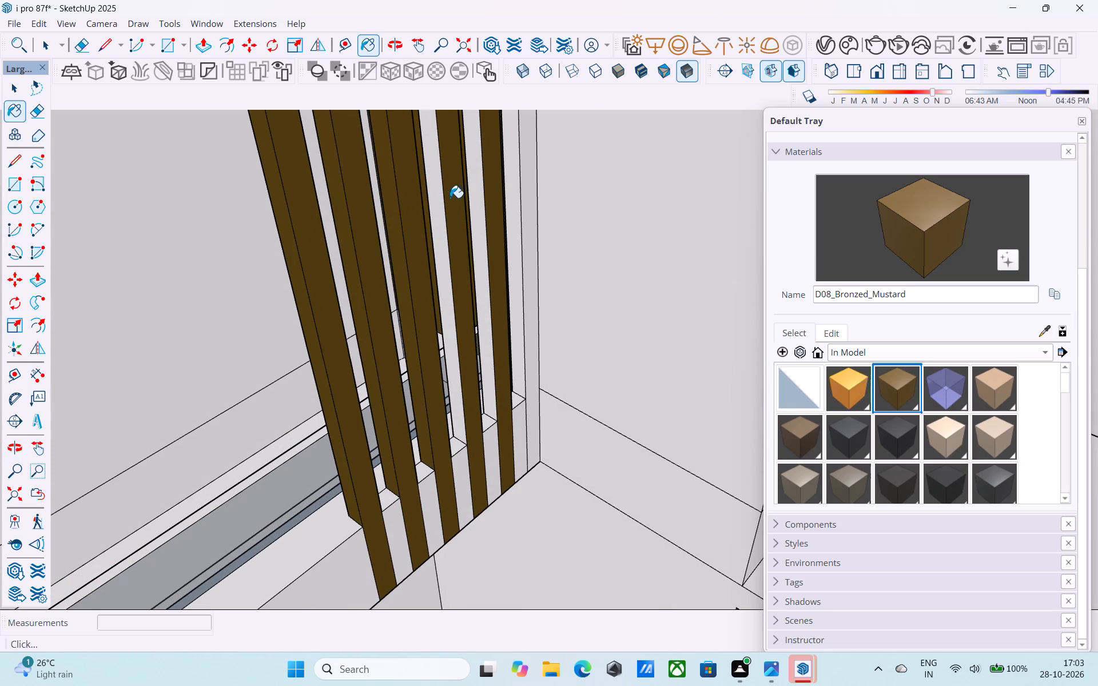
key("ctrl+z")
left_click(439, 201)
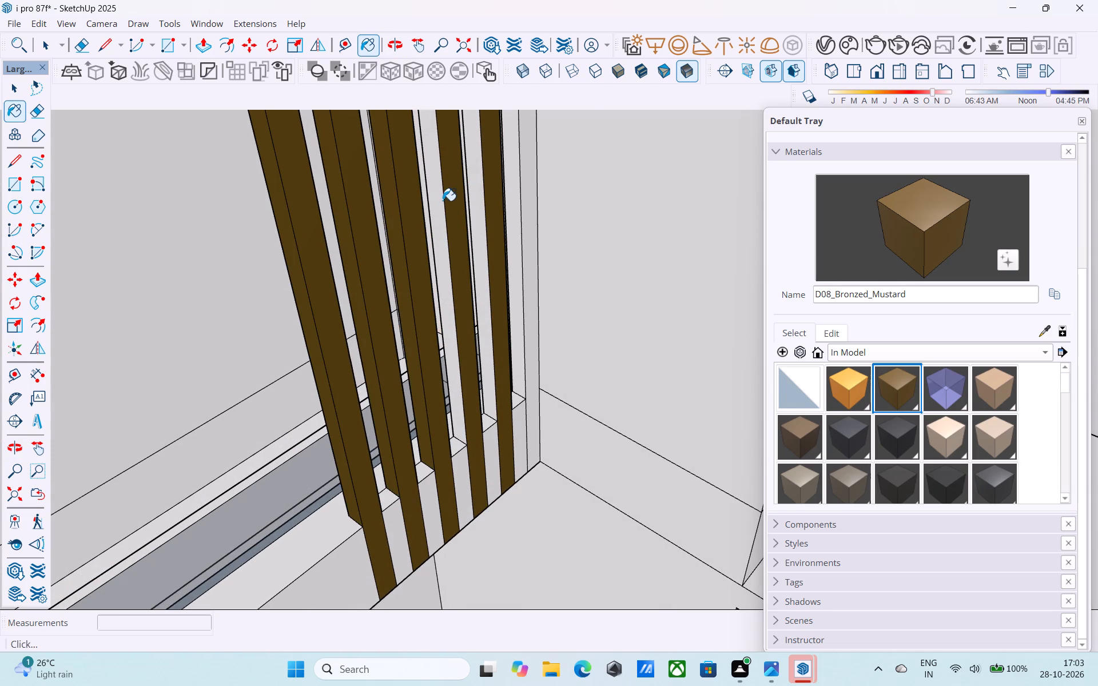
left_click(473, 194)
scroll(492, 218, "up", 1)
middle_click_drag(492, 218, 409, 232)
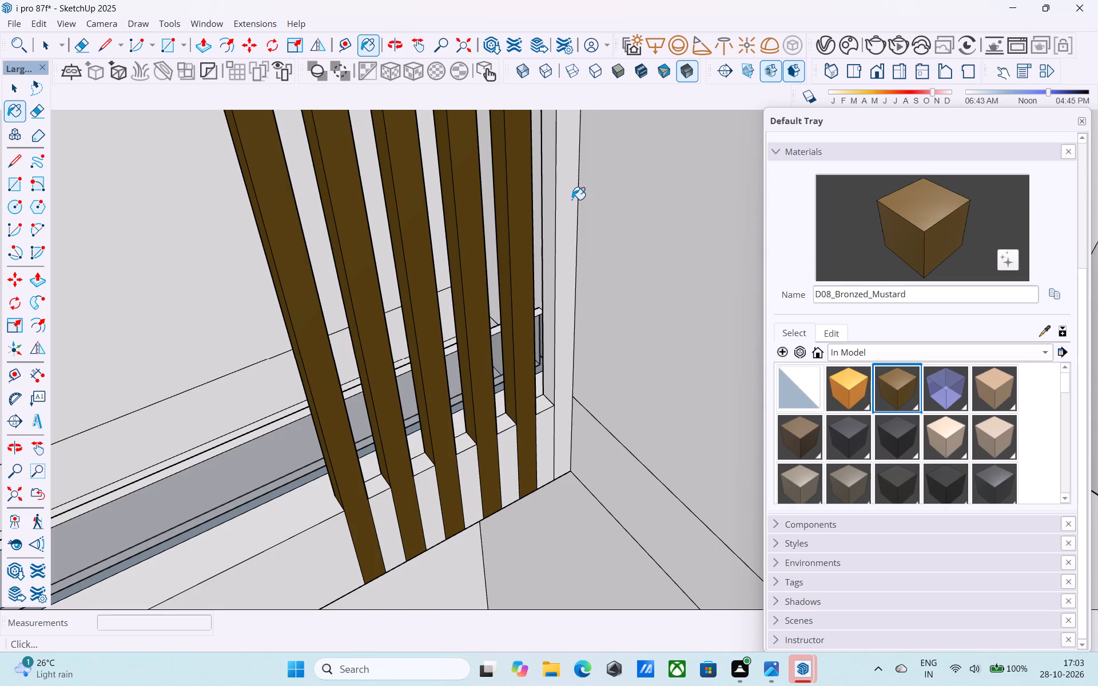
left_click(572, 198)
scroll(570, 204, "down", 5)
middle_click_drag(552, 249, 542, 242)
scroll(542, 239, "up", 4)
left_click(560, 227)
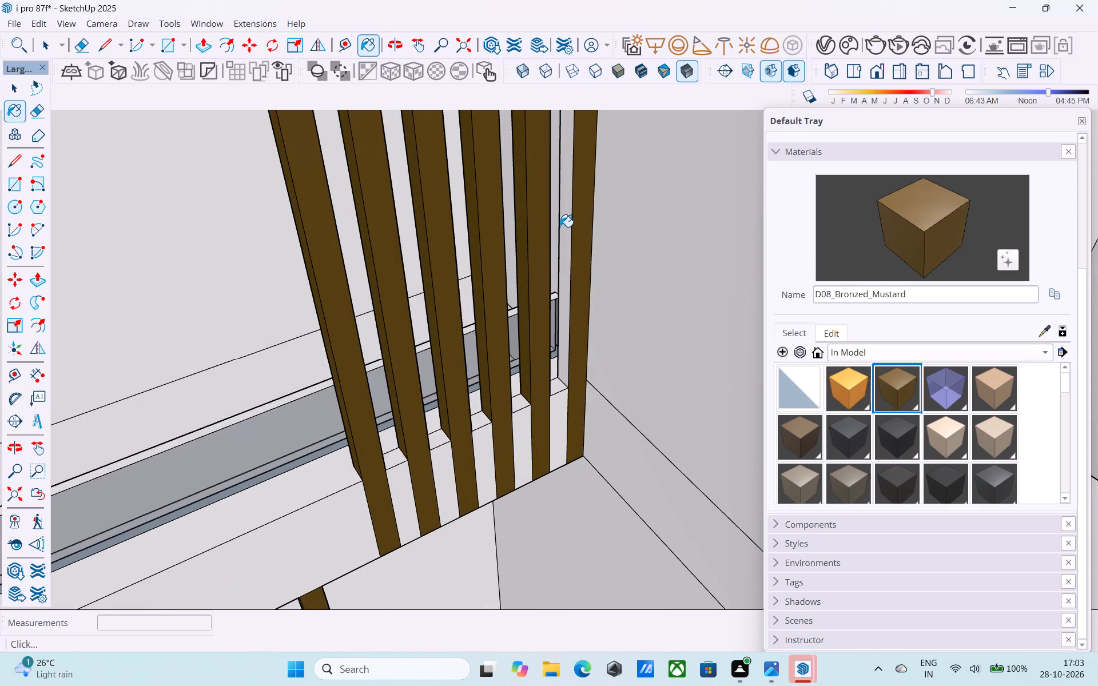
scroll(560, 226, "down", 8)
middle_click_drag(558, 246, 328, 242)
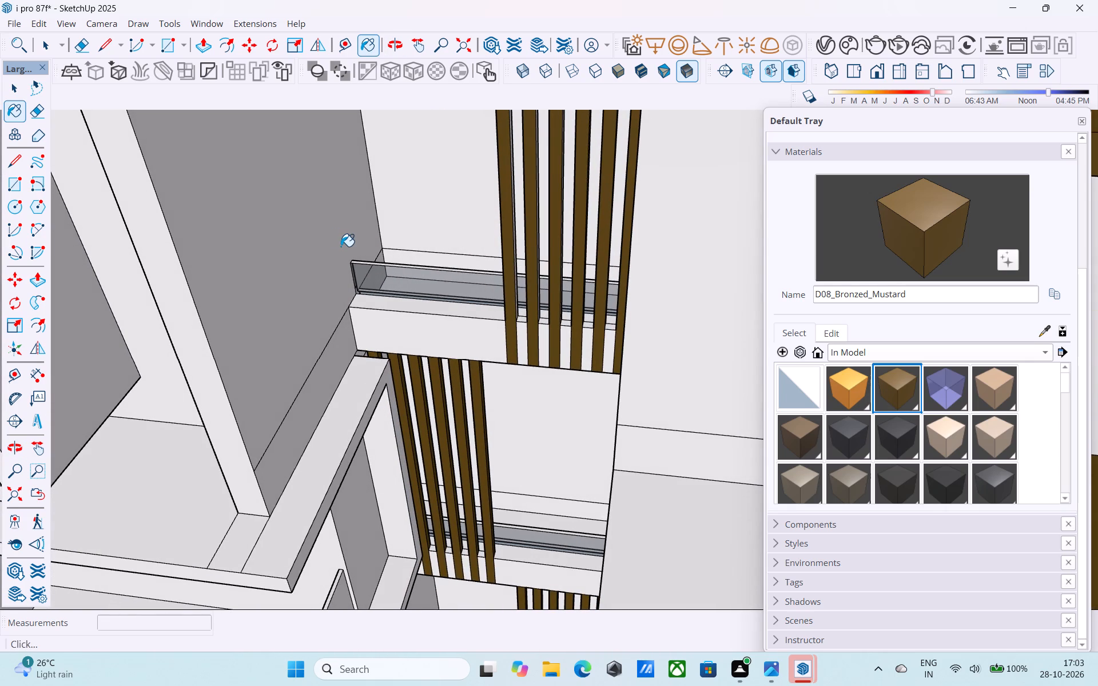
middle_click_drag(476, 260, 456, 248)
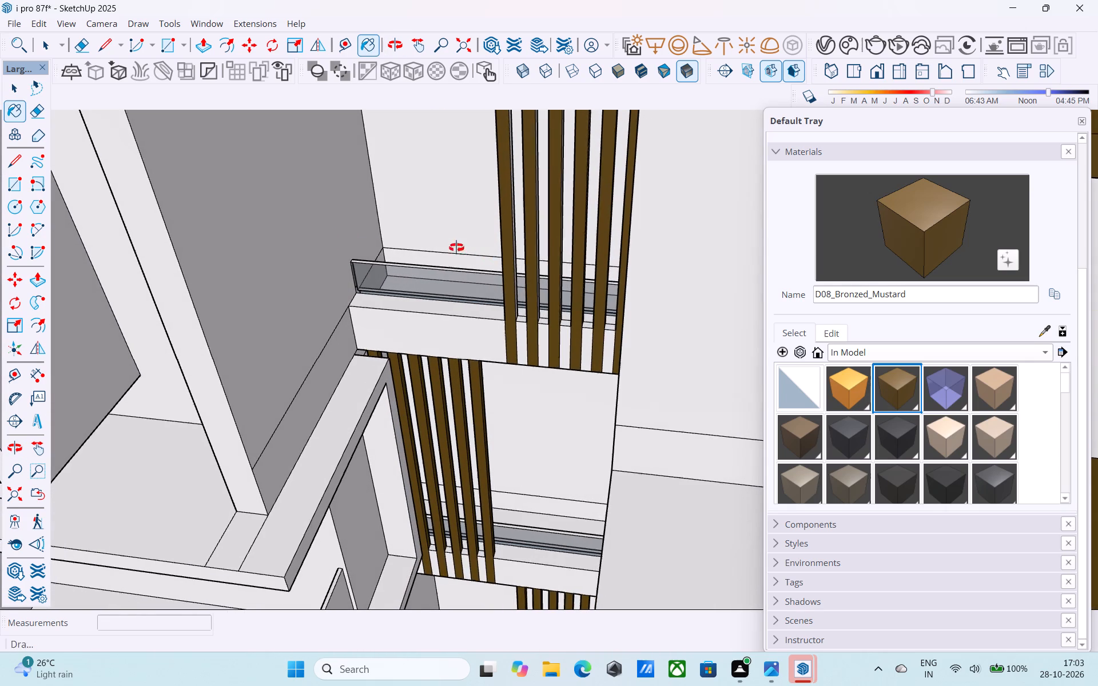
Paint the right side faces of the second slat group's four leftmost slats with D08_Bronzed_Mustard.
middle_click_drag(456, 248, 455, 247)
scroll(492, 248, "up", 7)
middle_click_drag(516, 233, 479, 220)
scroll(523, 228, "up", 4)
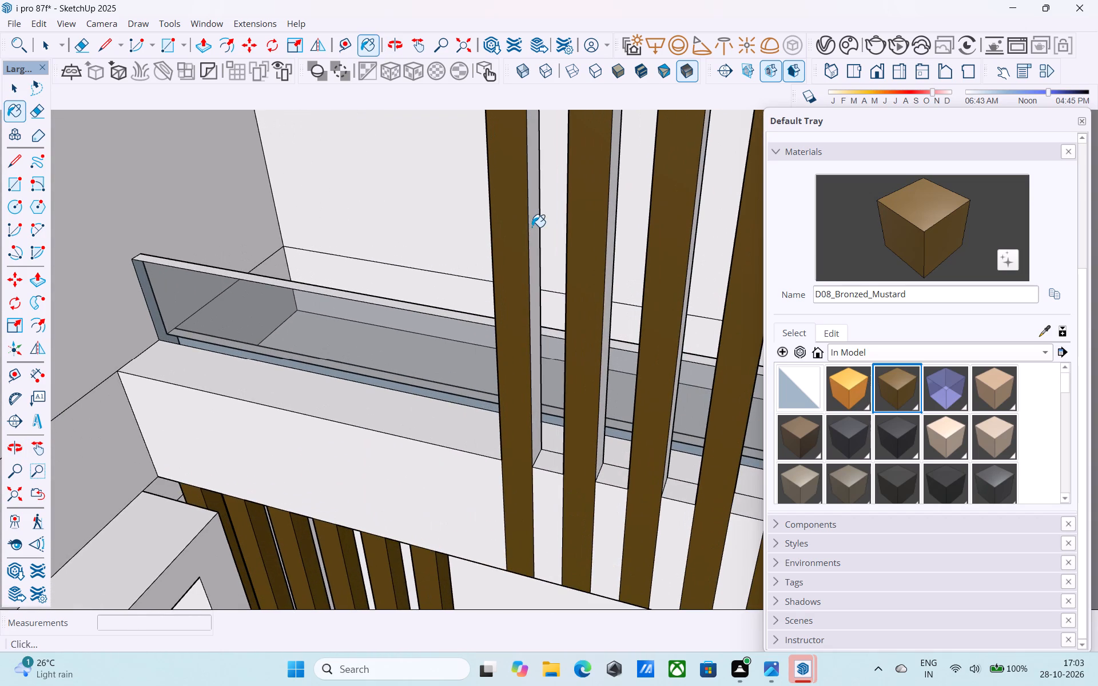
left_click(532, 227)
middle_click_drag(555, 235, 528, 222)
left_click(582, 231)
middle_click_drag(659, 252, 644, 242)
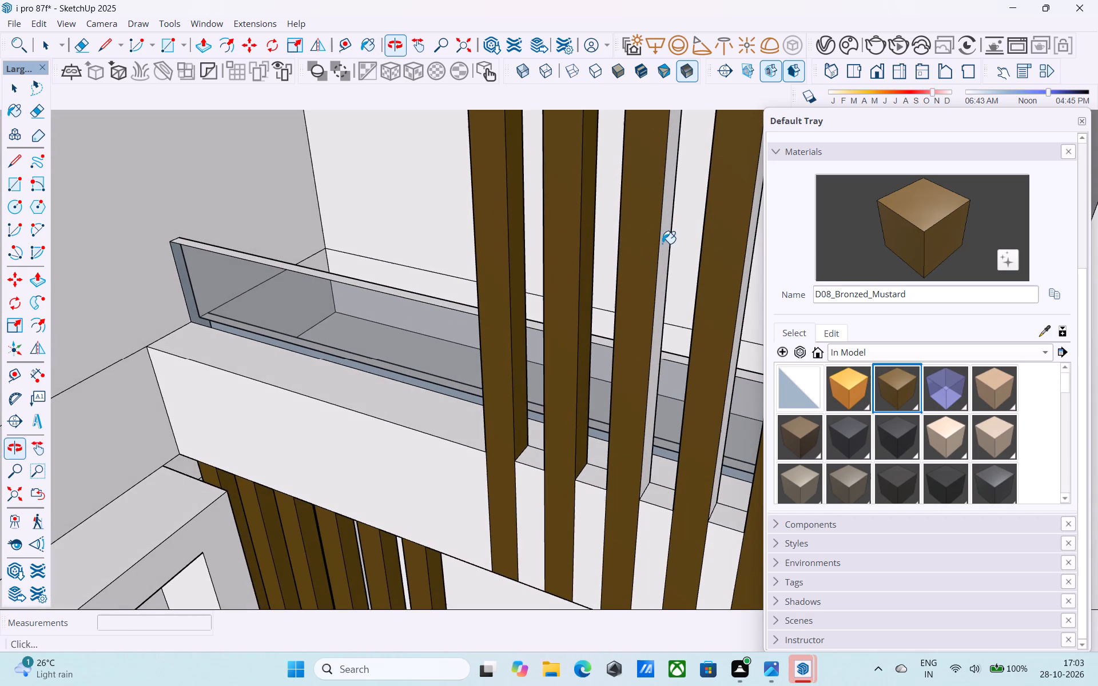
left_click(662, 243)
scroll(522, 260, "down", 2)
middle_click(508, 273)
left_click(706, 240)
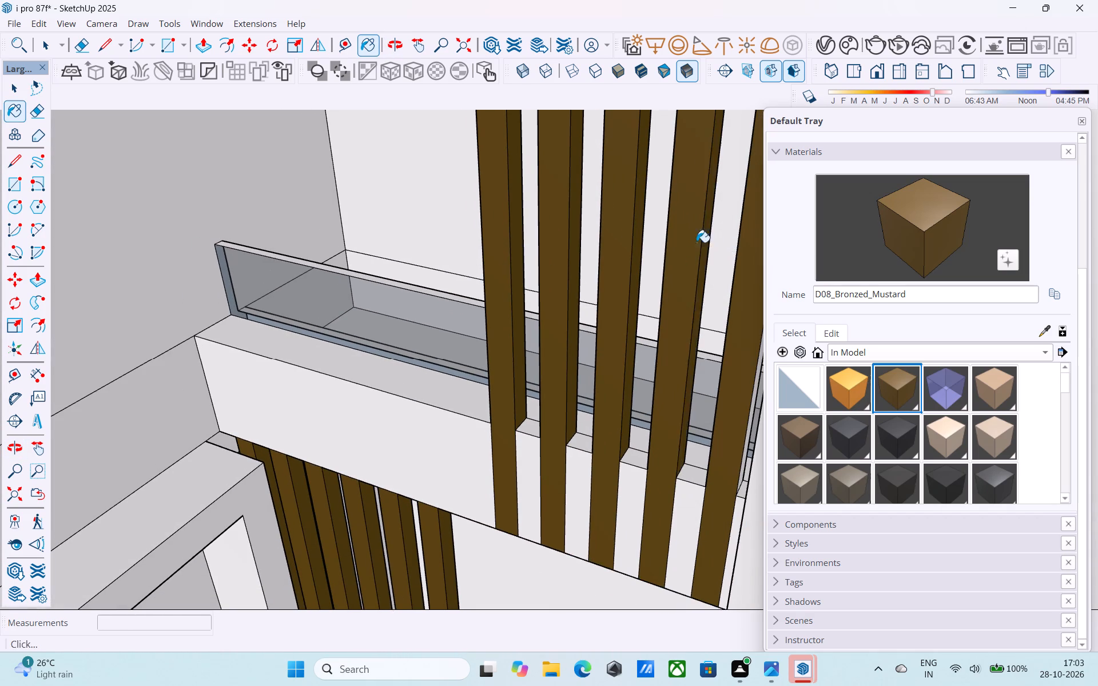
Paint the remaining side face near the right end of the second slat group with D08_Bronzed_Mustard.
scroll(369, 288, "down", 4)
middle_click_drag(507, 305, 681, 309)
scroll(607, 269, "up", 6)
middle_click_drag(584, 261, 491, 252)
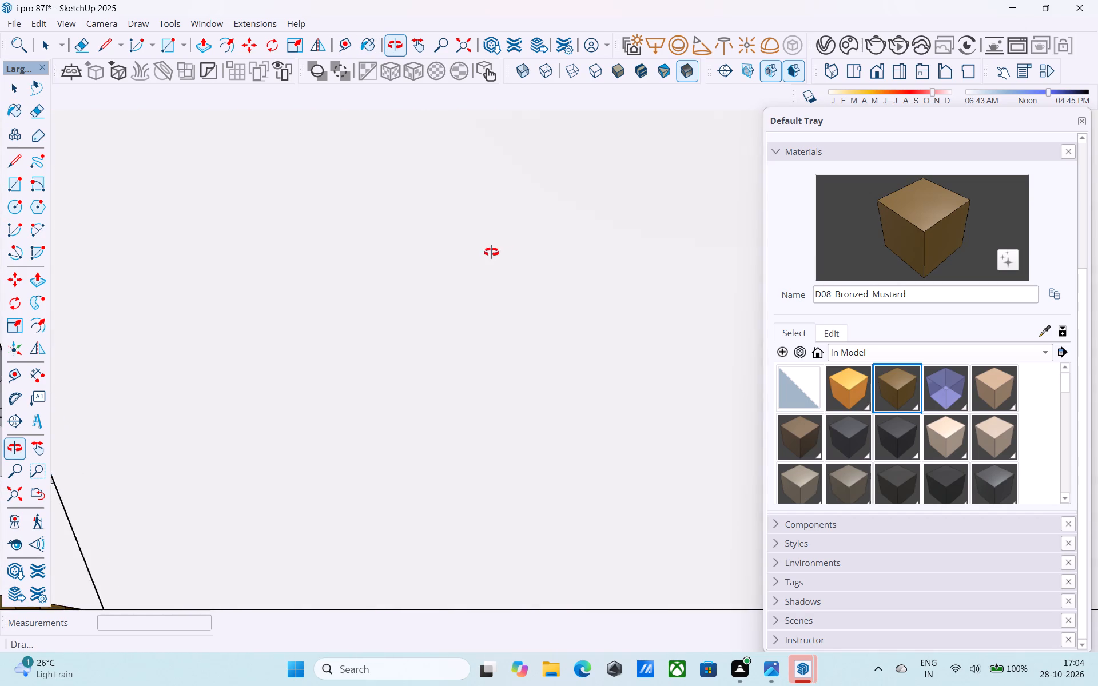
middle_click_drag(491, 252, 533, 250)
scroll(513, 260, "up", 5)
middle_click_drag(504, 263, 482, 253)
left_click(515, 252)
middle_click_drag(519, 253, 616, 236)
scroll(618, 232, "down", 20)
scroll(618, 232, "down", 5)
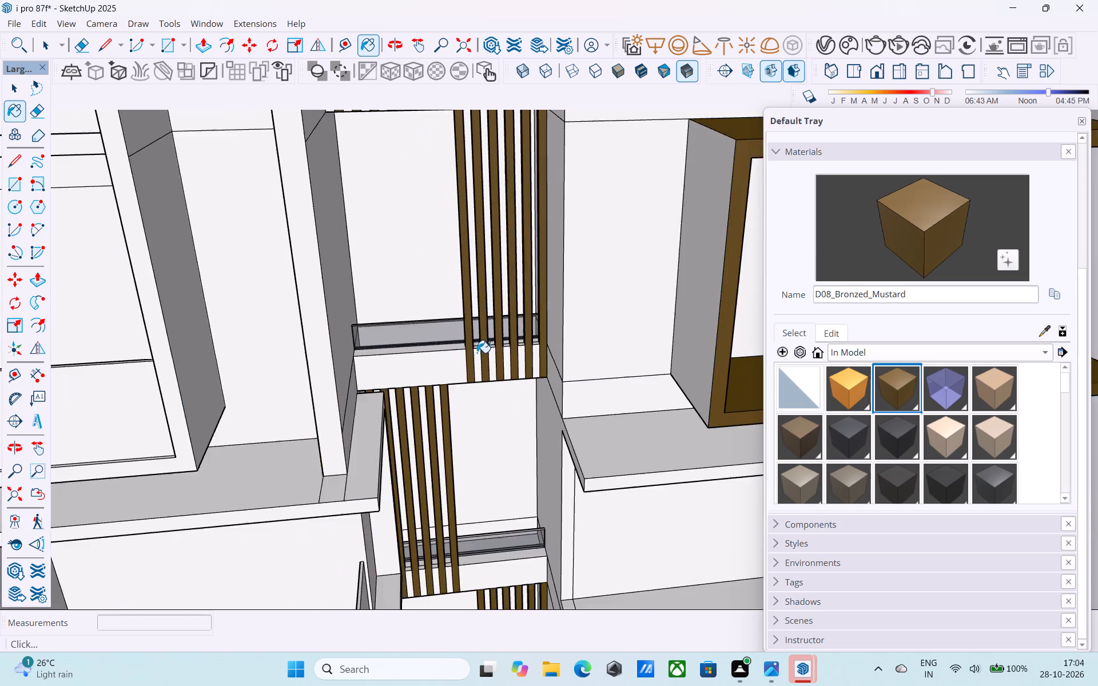
Examine the lower slat groups in the central recess from several angles for unpainted faces.
scroll(477, 353, "down", 11)
middle_click_drag(438, 412, 355, 257)
scroll(474, 389, "up", 10)
middle_click_drag(388, 394, 339, 396)
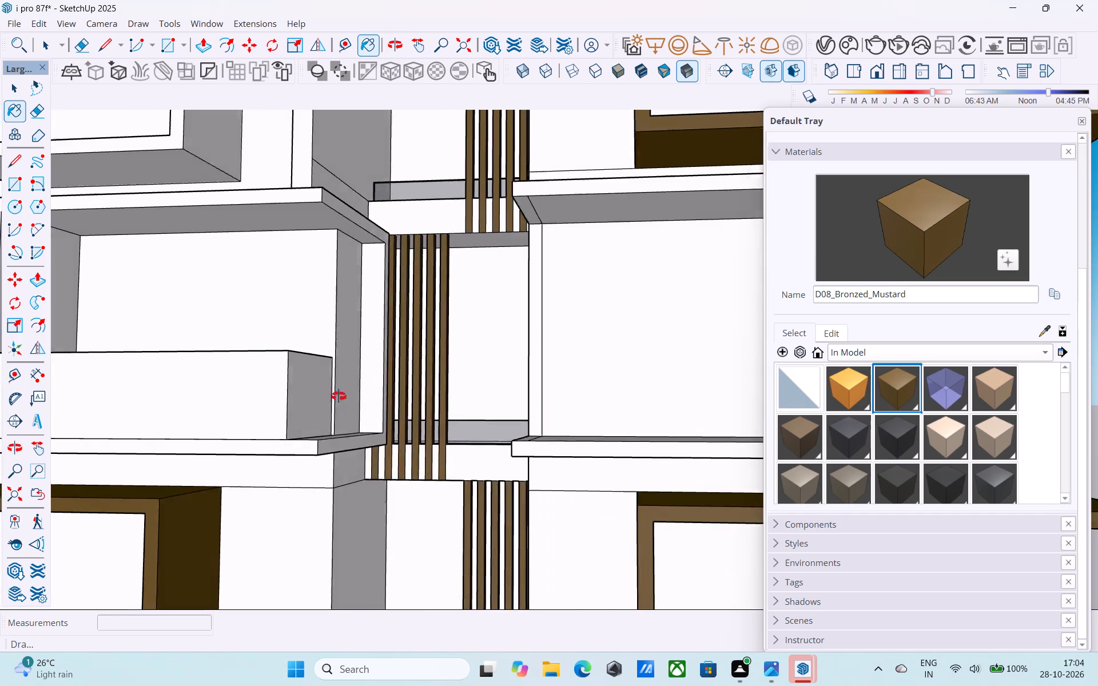
middle_click_drag(339, 396, 400, 292)
middle_click_drag(480, 473, 272, 431)
scroll(443, 472, "up", 4)
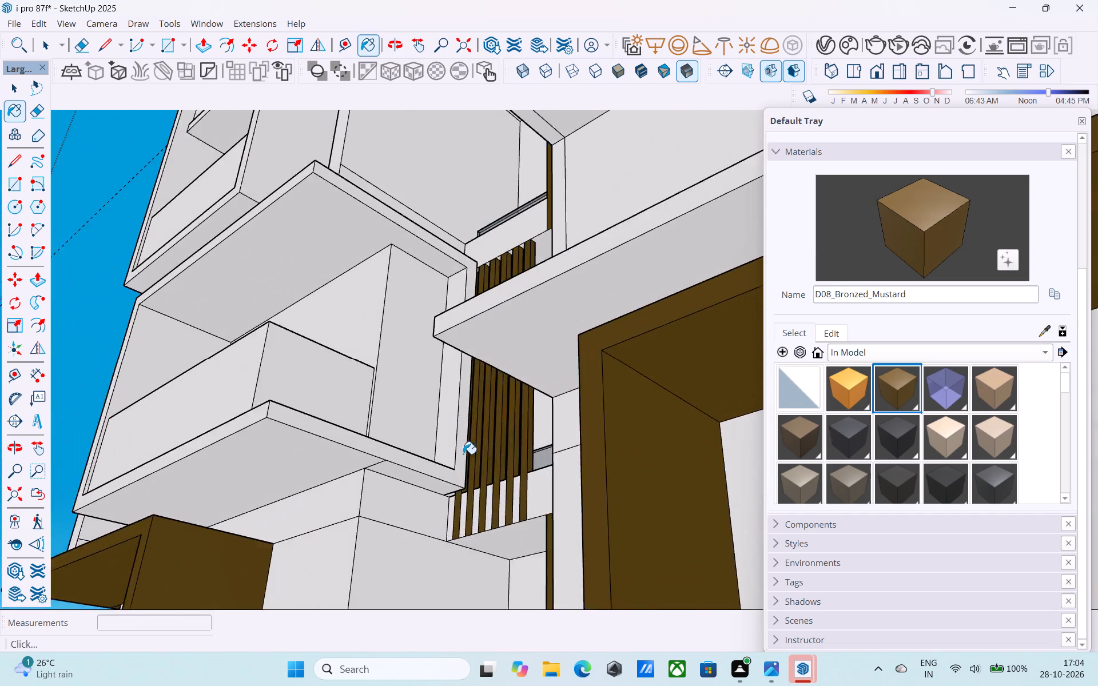
scroll(474, 443, "down", 11)
middle_click_drag(448, 421, 506, 528)
scroll(522, 543, "up", 6)
scroll(505, 410, "down", 11)
middle_click_drag(492, 517, 594, 587)
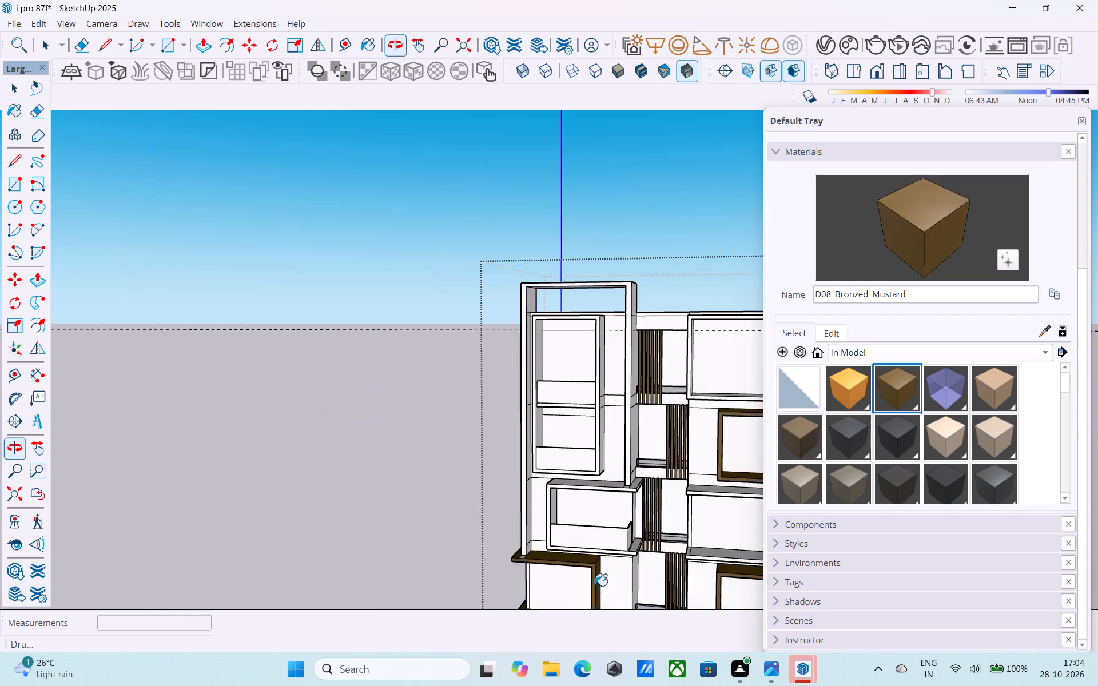
Paint the unpainted strip at the foot of the lowest group's leftmost slat, below the window box, with D08_Bronzed_Mustard.
scroll(333, 252, "down", 7)
scroll(473, 484, "up", 18)
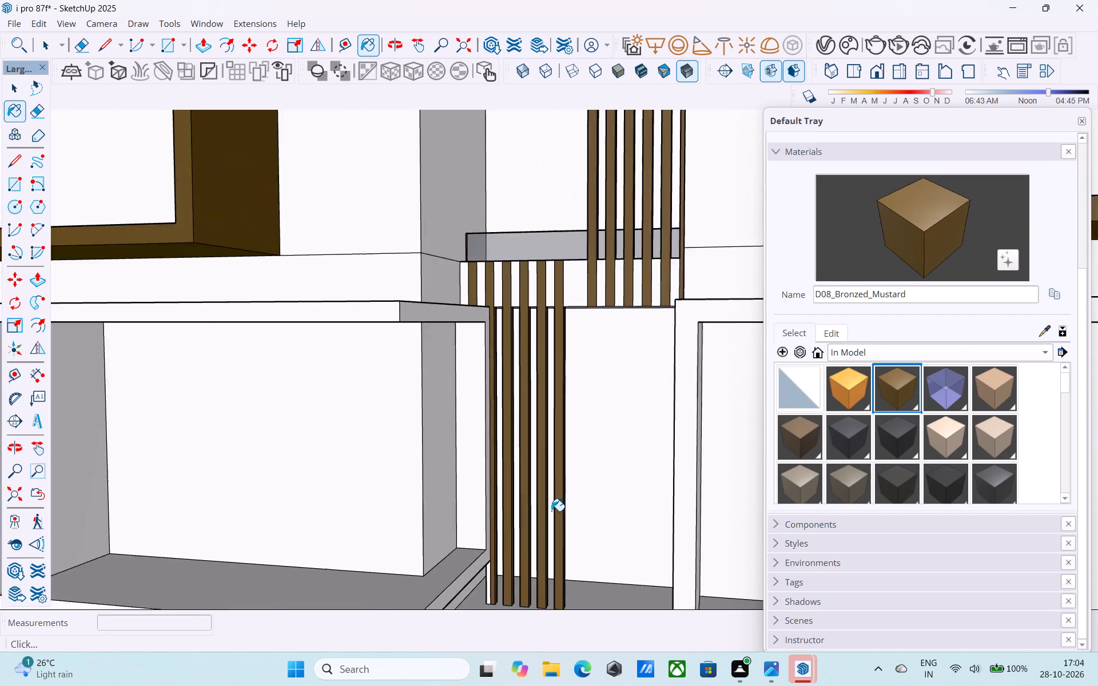
scroll(551, 511, "up", 9)
middle_click_drag(471, 505, 516, 457)
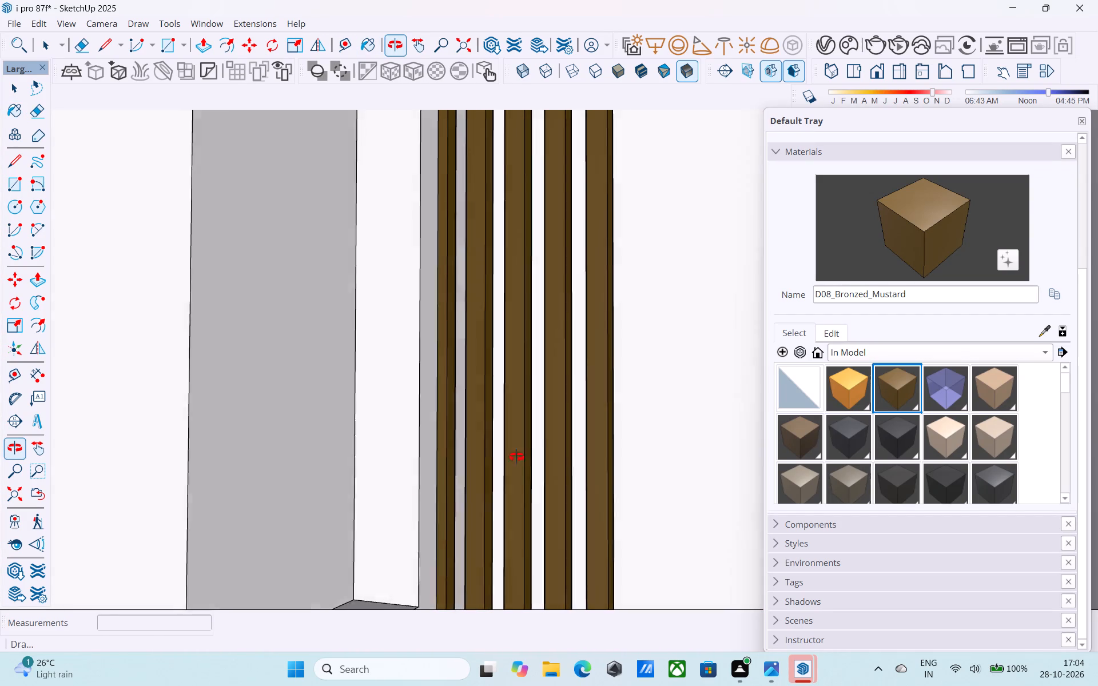
middle_click_drag(516, 457, 544, 449)
scroll(544, 449, "down", 17)
middle_click_drag(537, 515, 473, 504)
scroll(299, 425, "up", 3)
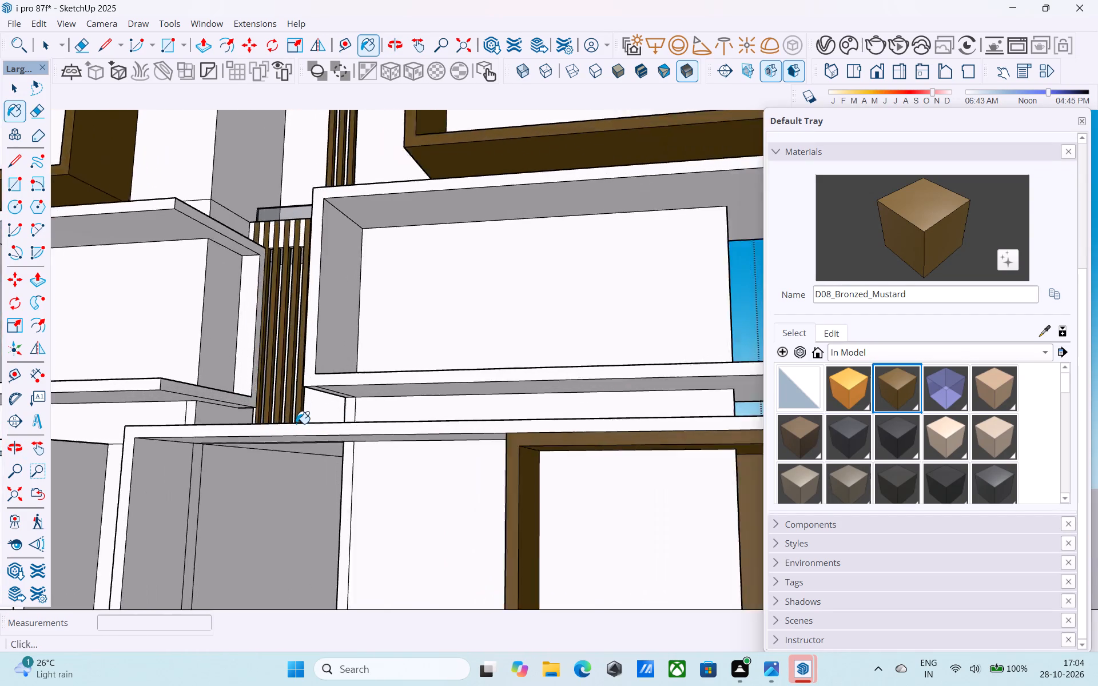
scroll(296, 424, "up", 20)
scroll(296, 424, "up", 2)
left_click(255, 414)
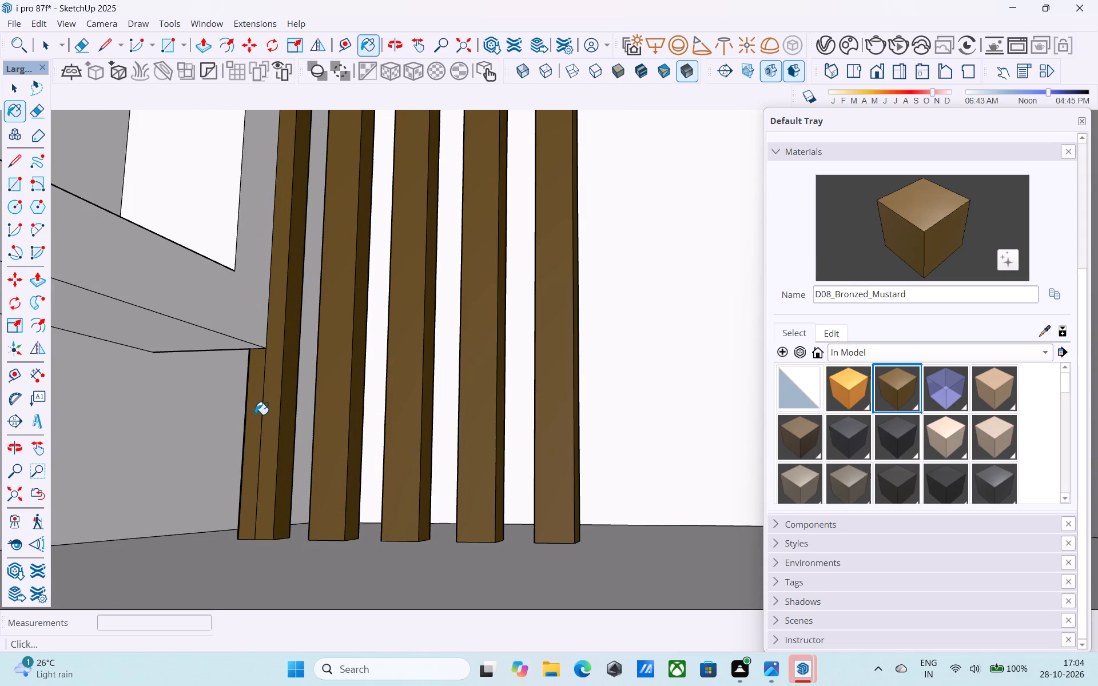
Erase the edge dividing the front face at the foot of that leftmost slat.
key("e")
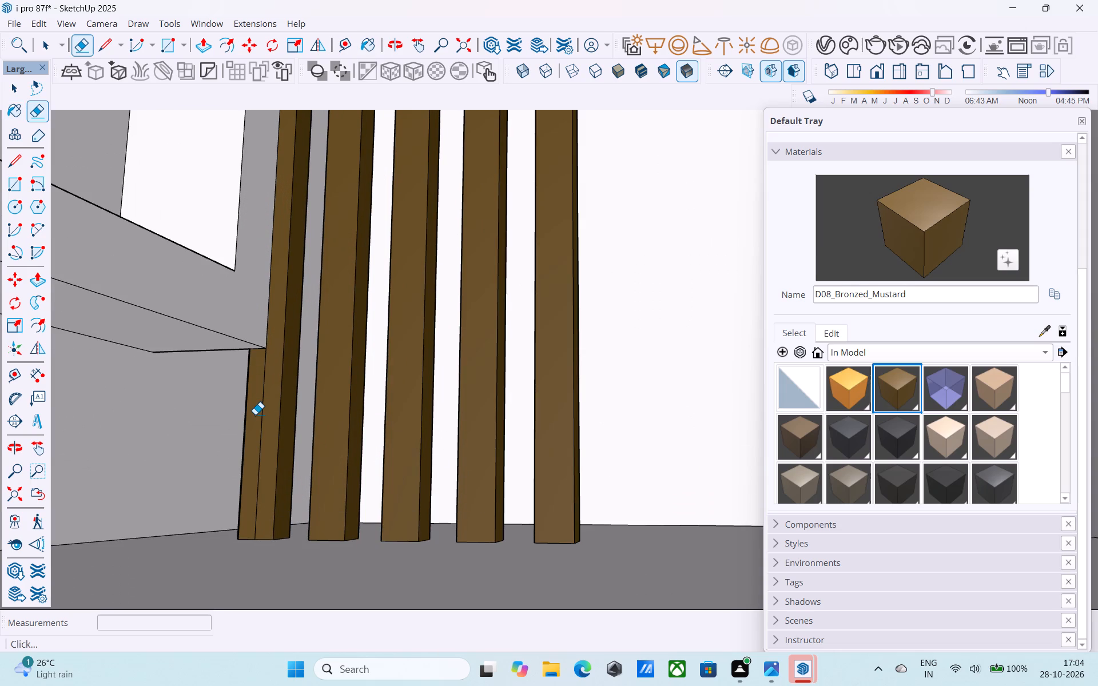
left_click(261, 417)
Examine the upper part of the lowest slat group, where the slats cross the white beam.
scroll(261, 417, "down", 11)
middle_click_drag(277, 434, 278, 490)
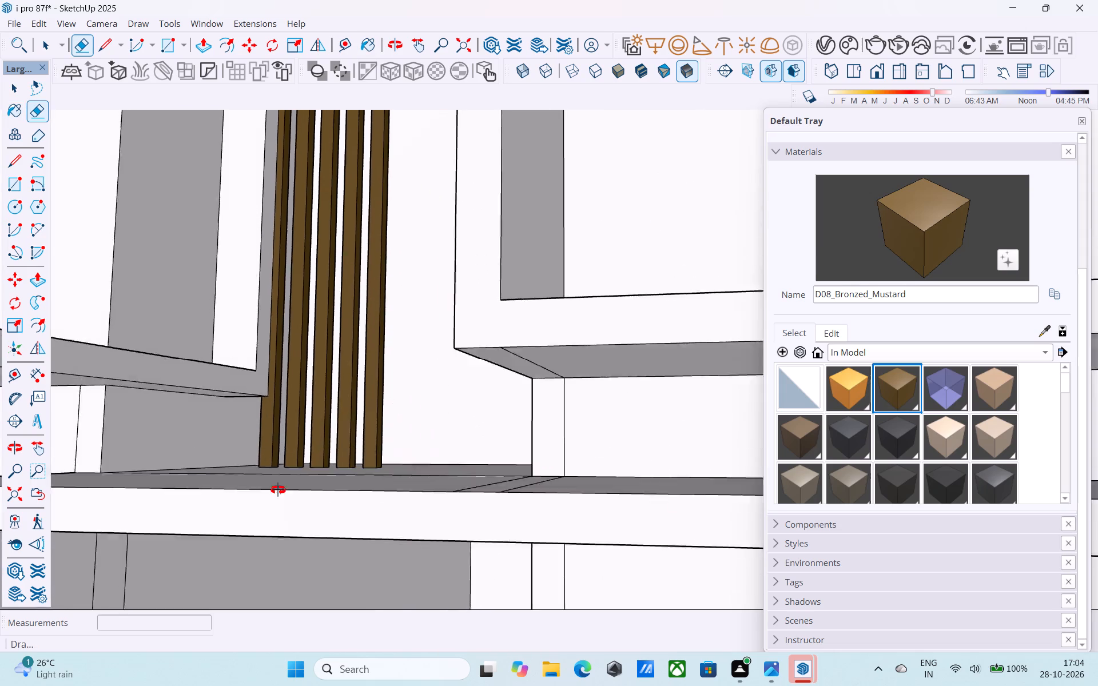
middle_click_drag(278, 490, 297, 621)
scroll(347, 597, "down", 12)
middle_click_drag(491, 517, 507, 478)
scroll(394, 261, "up", 9)
middle_click_drag(395, 261, 407, 242)
scroll(361, 238, "up", 1)
scroll(391, 284, "up", 4)
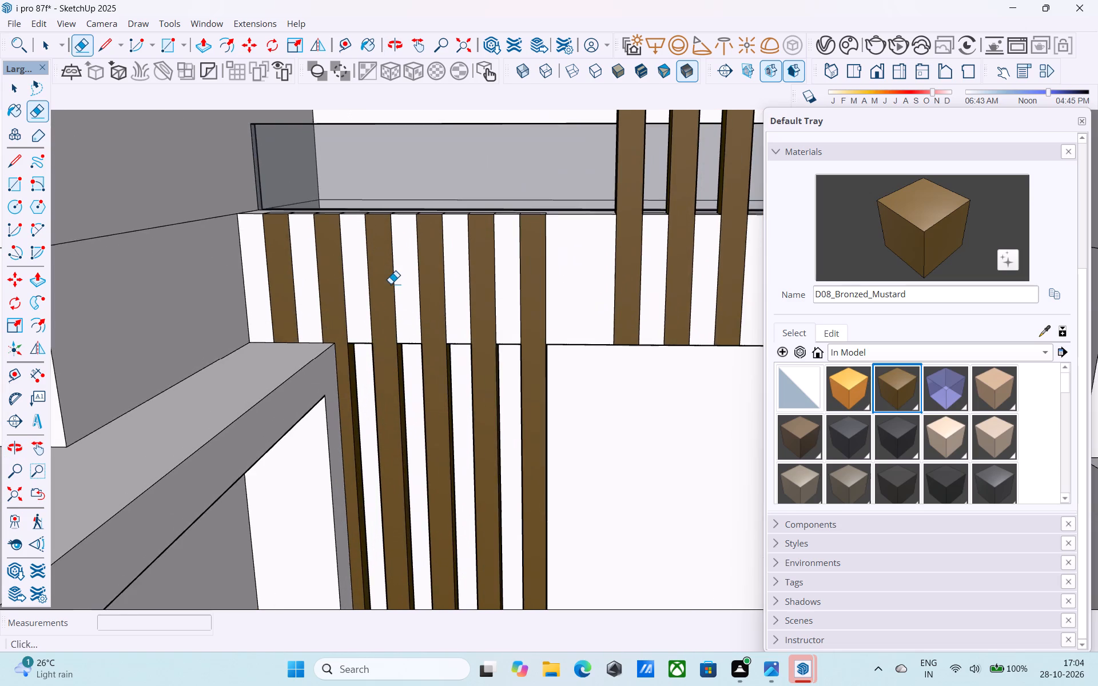
scroll(408, 370, "up", 4)
middle_click_drag(412, 374, 375, 399)
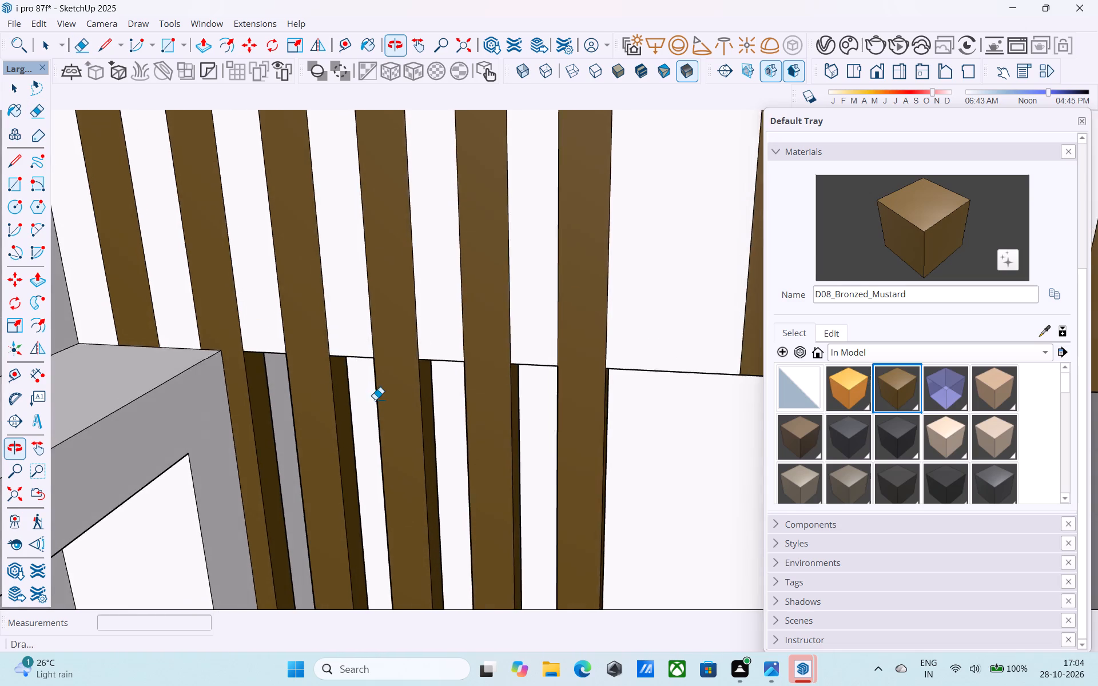
scroll(377, 402, "down", 6)
Erase the leftover slat outline edges on the beam's top above the right half of the lowest slat group.
middle_click_drag(421, 400, 440, 464)
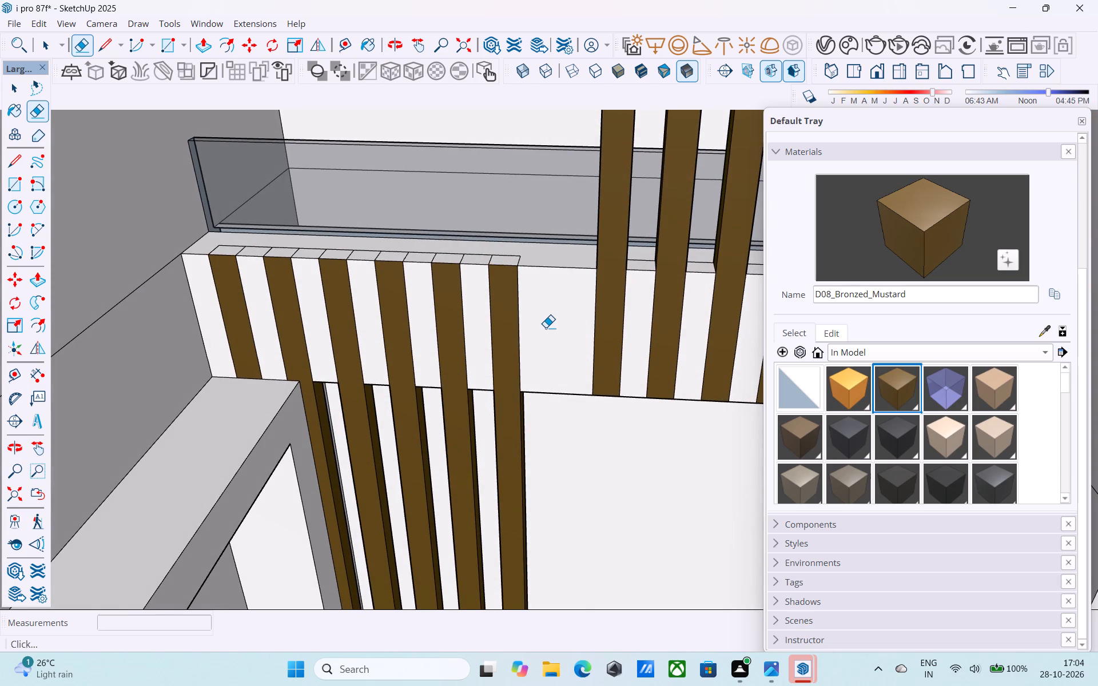
scroll(550, 319, "down", 4)
middle_click_drag(550, 319, 558, 398)
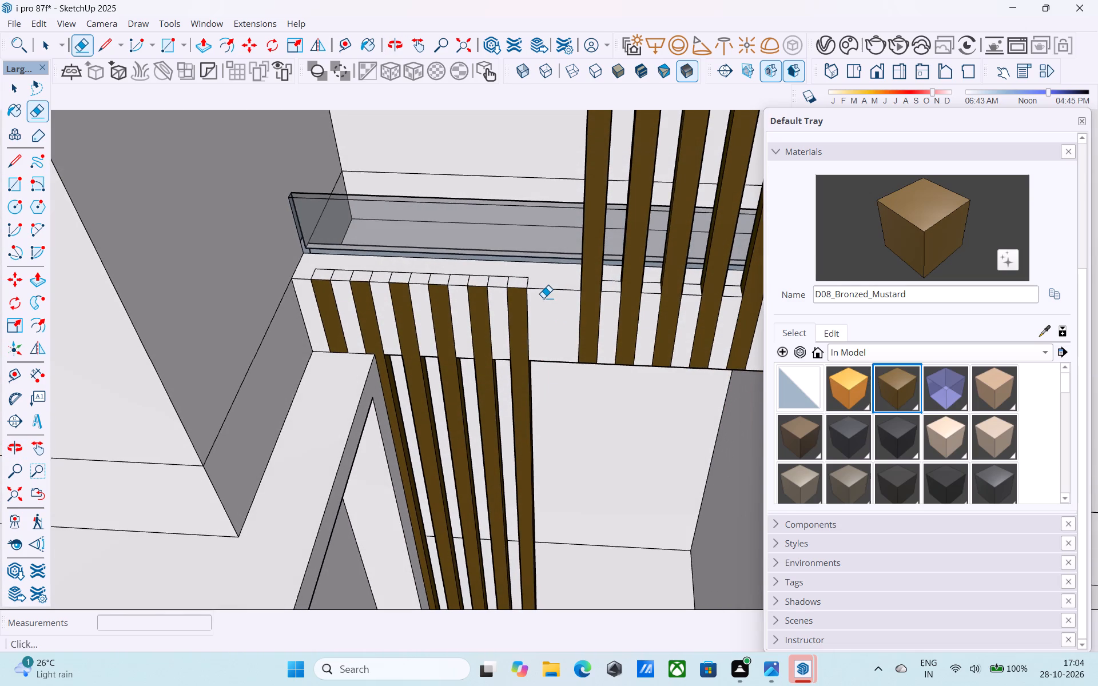
key("e")
scroll(498, 252, "up", 4)
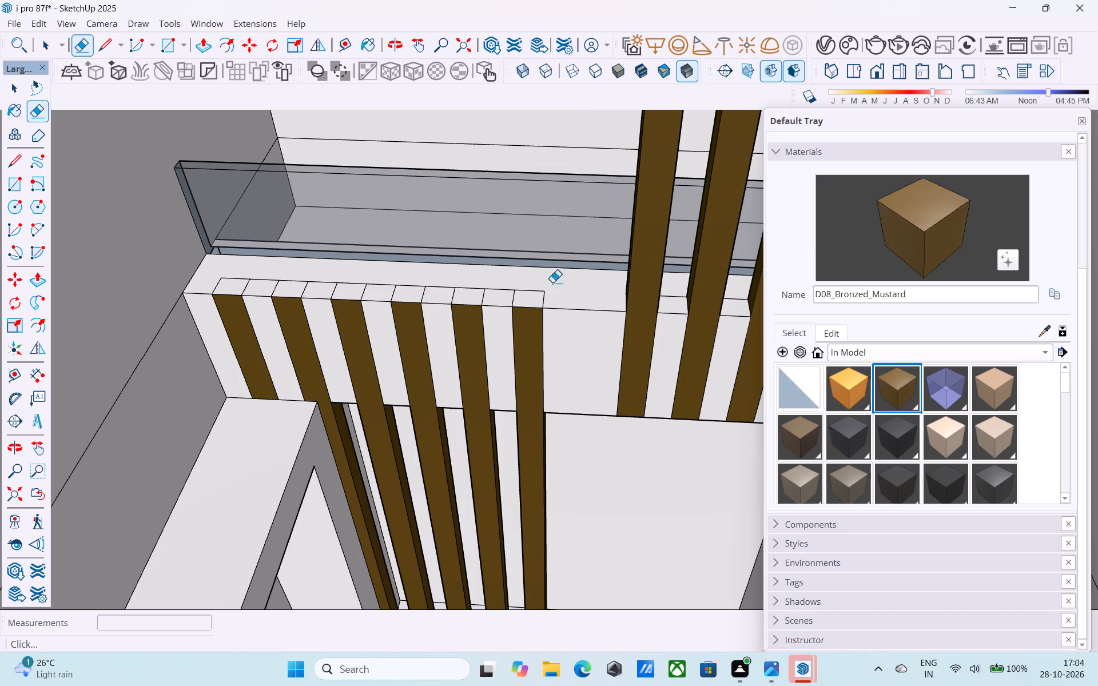
left_click_drag(548, 293, 535, 296)
left_click_drag(520, 299, 503, 289)
left_click_drag(497, 291, 471, 288)
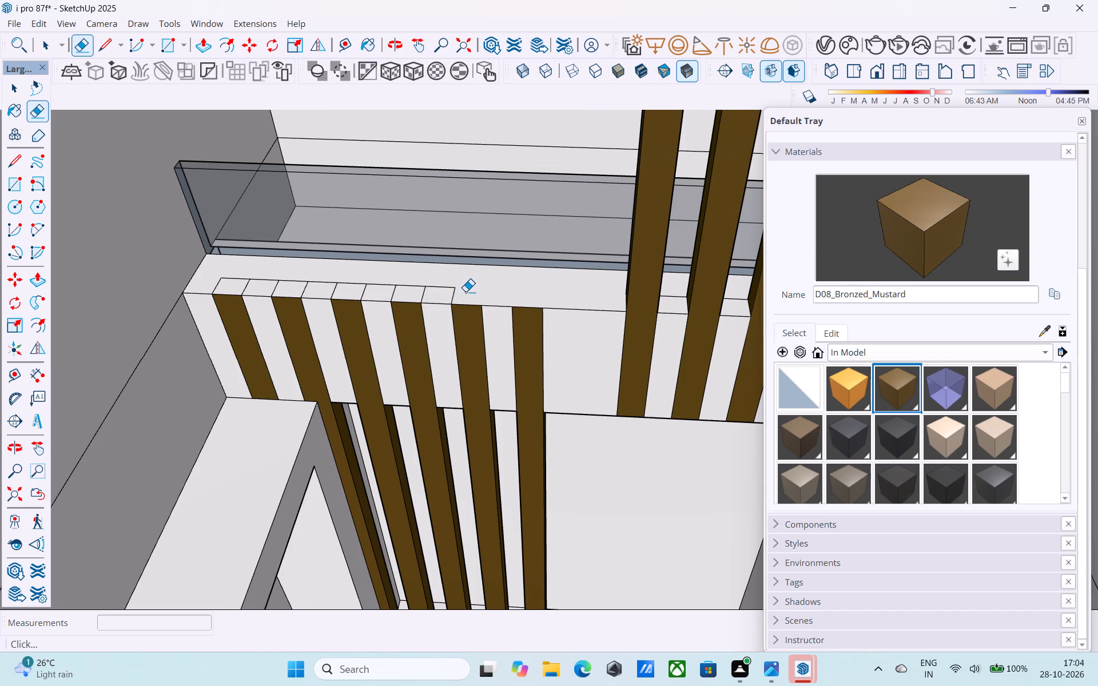
left_click_drag(456, 294, 438, 282)
left_click_drag(425, 296, 401, 278)
left_click_drag(399, 290, 364, 274)
left_click_drag(376, 289, 345, 276)
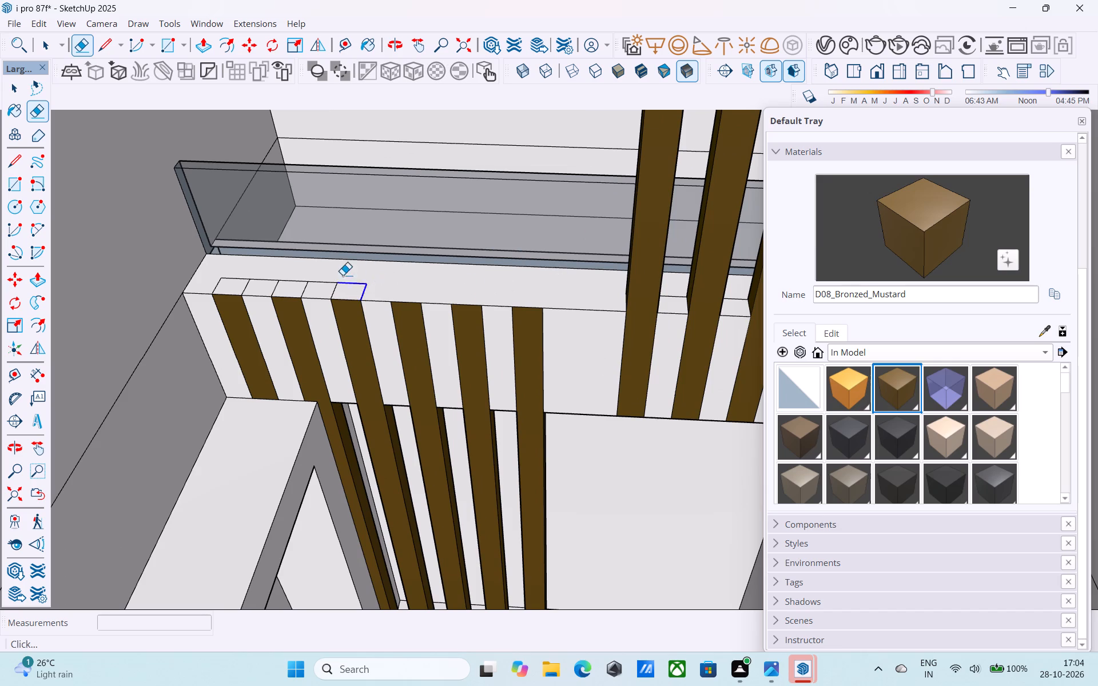
Erase the remaining outline edges on the beam top toward its left end, undoing any erasure that removes the beam's own faces.
left_click_drag(337, 289, 308, 270)
left_click_drag(317, 290, 282, 266)
left_click_drag(288, 284, 243, 273)
left_click_drag(260, 283, 224, 257)
left_click_drag(253, 285, 219, 263)
left_click_drag(232, 282, 200, 262)
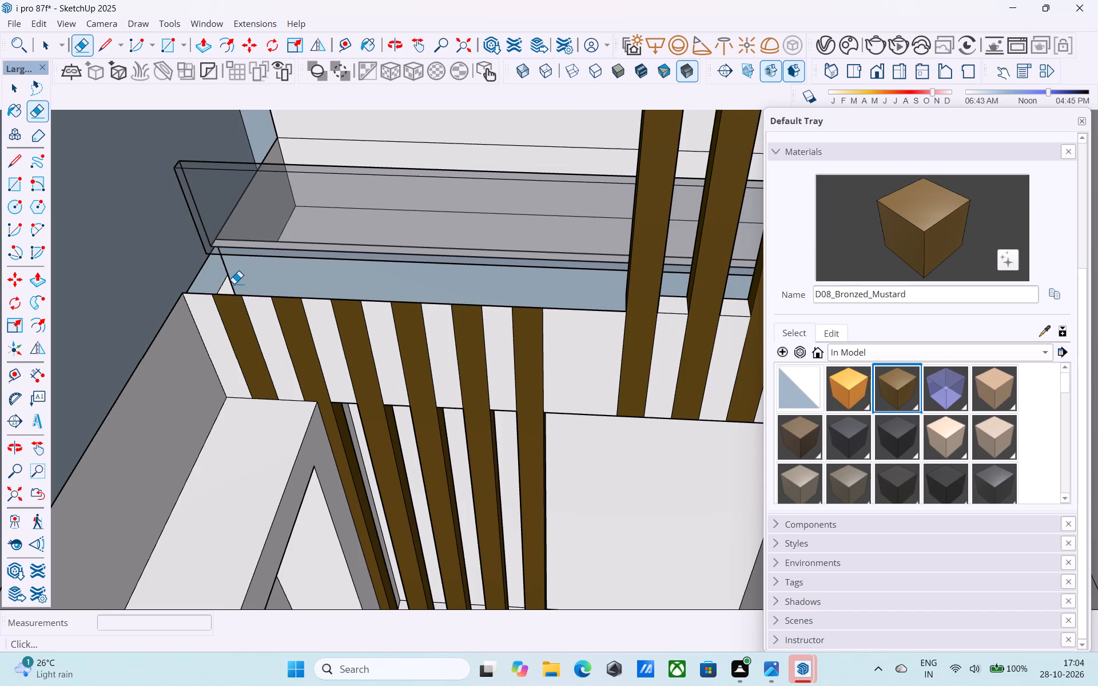
key("ctrl+z")
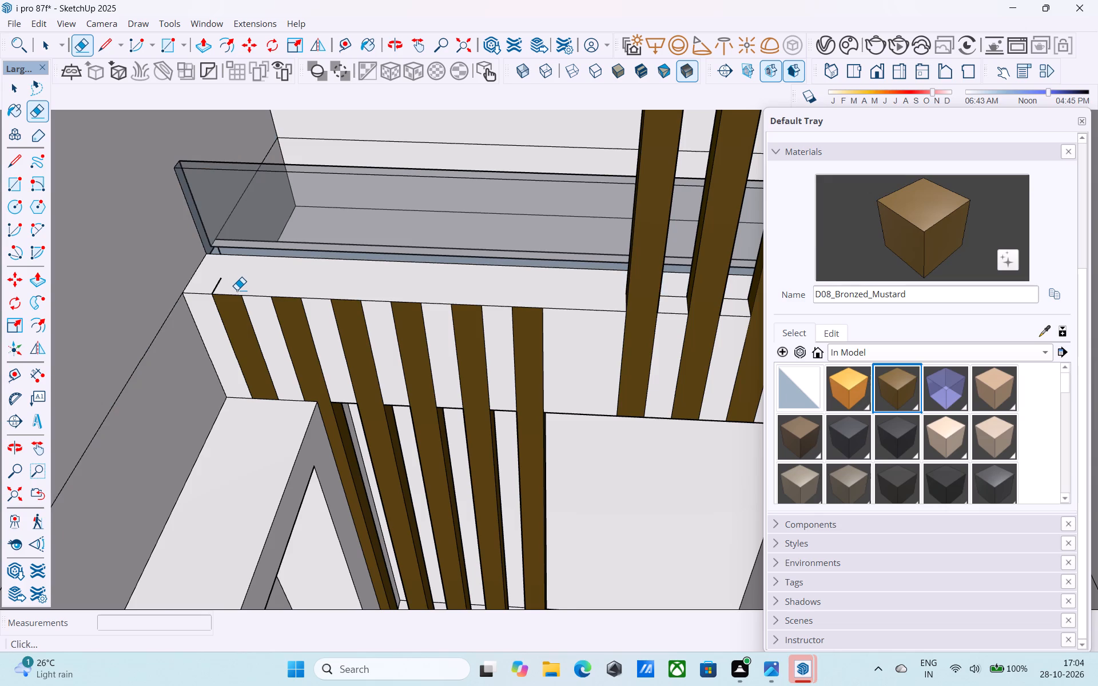
scroll(237, 290, "up", 7)
left_click_drag(201, 276, 188, 269)
key("space")
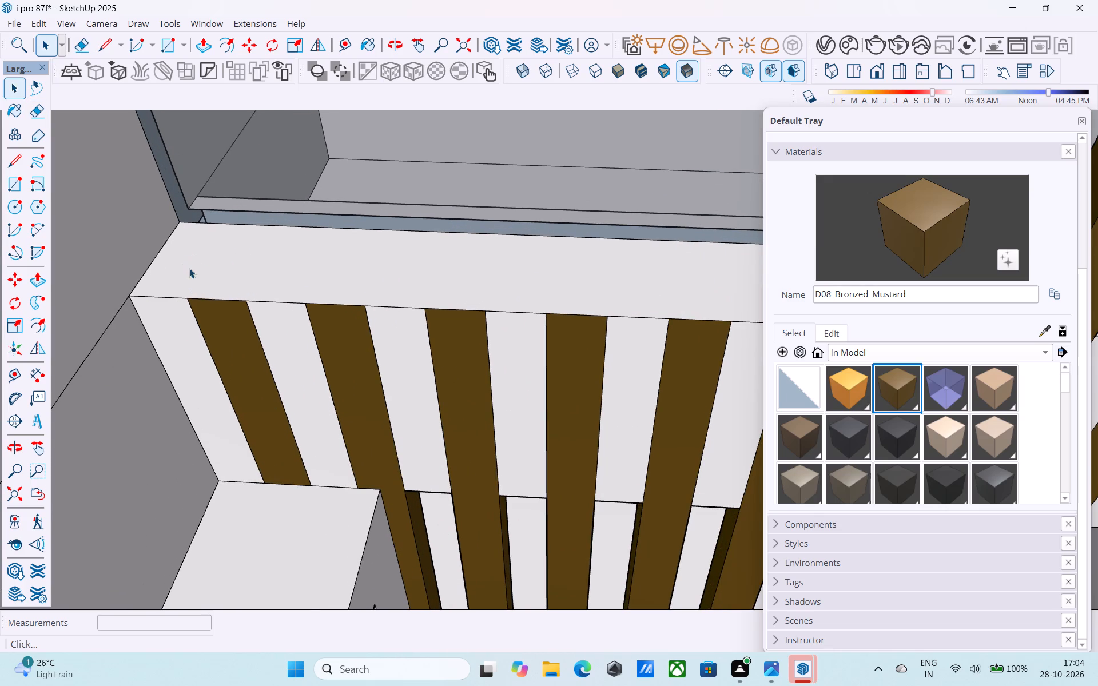
Save the model.
key("ctrl+s")
key("space")
Inspect all slat groups in the central recess from above, the front and both sides for missed faces.
scroll(449, 424, "down", 20)
scroll(449, 424, "down", 7)
middle_click_drag(503, 311, 522, 357)
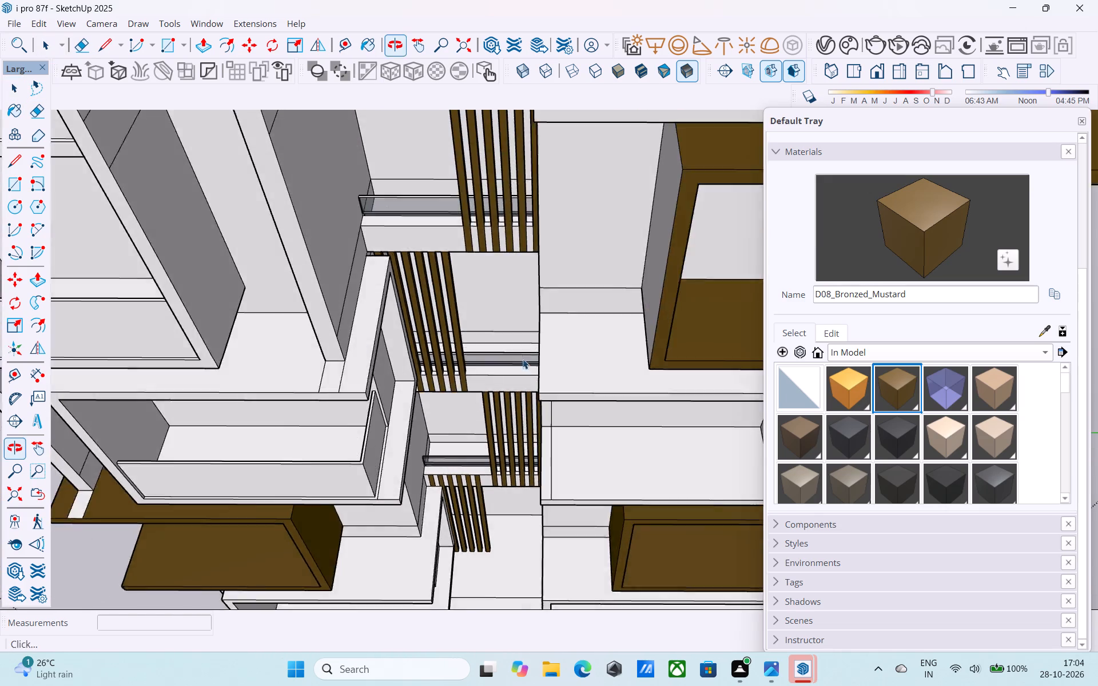
scroll(523, 360, "down", 4)
middle_click_drag(513, 356, 528, 398)
scroll(471, 399, "up", 5)
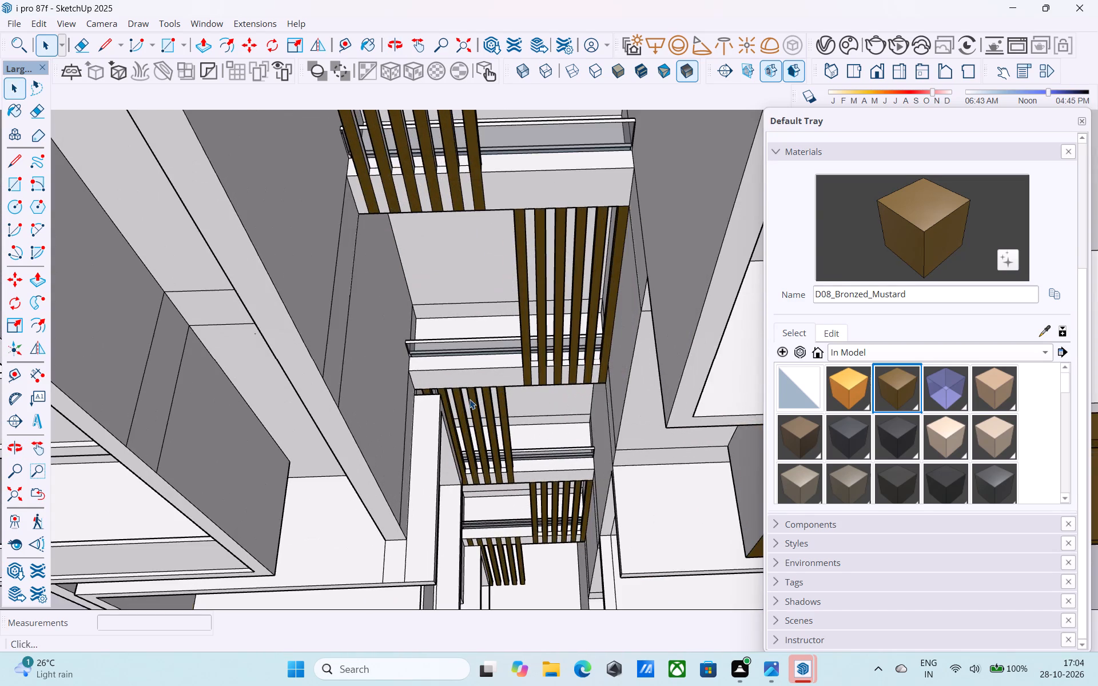
scroll(470, 399, "down", 6)
middle_click_drag(479, 442, 456, 337)
scroll(458, 337, "down", 5)
middle_click_drag(493, 474, 472, 368)
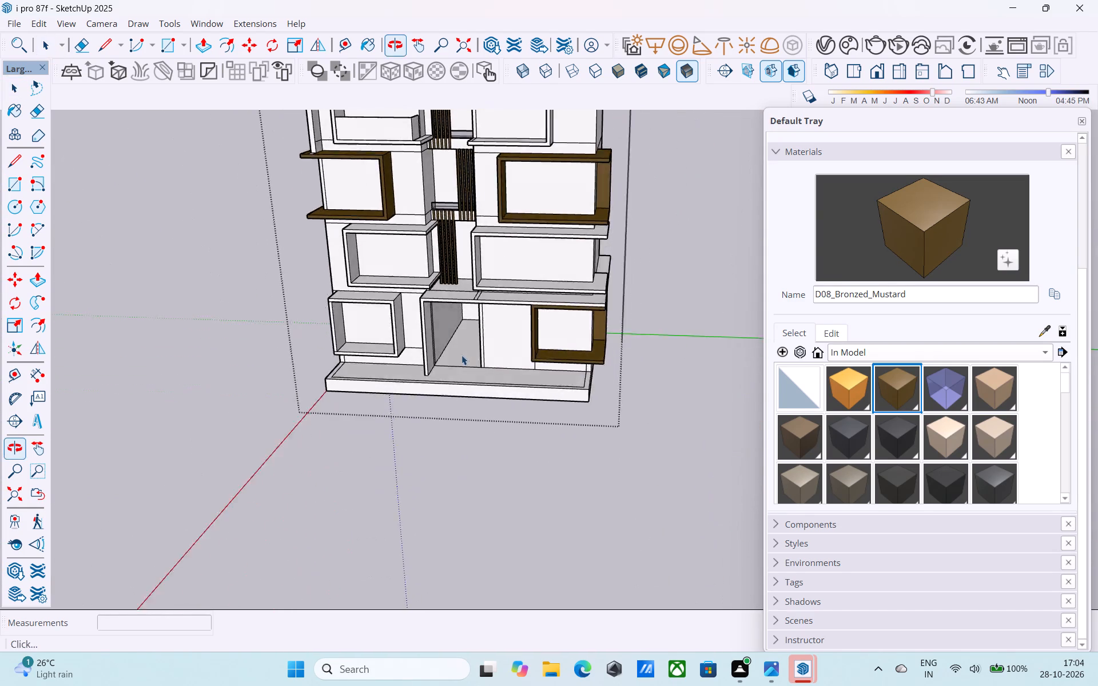
scroll(440, 321, "up", 2)
scroll(471, 409, "down", 3)
middle_click_drag(456, 485, 495, 433)
scroll(543, 156, "up", 11)
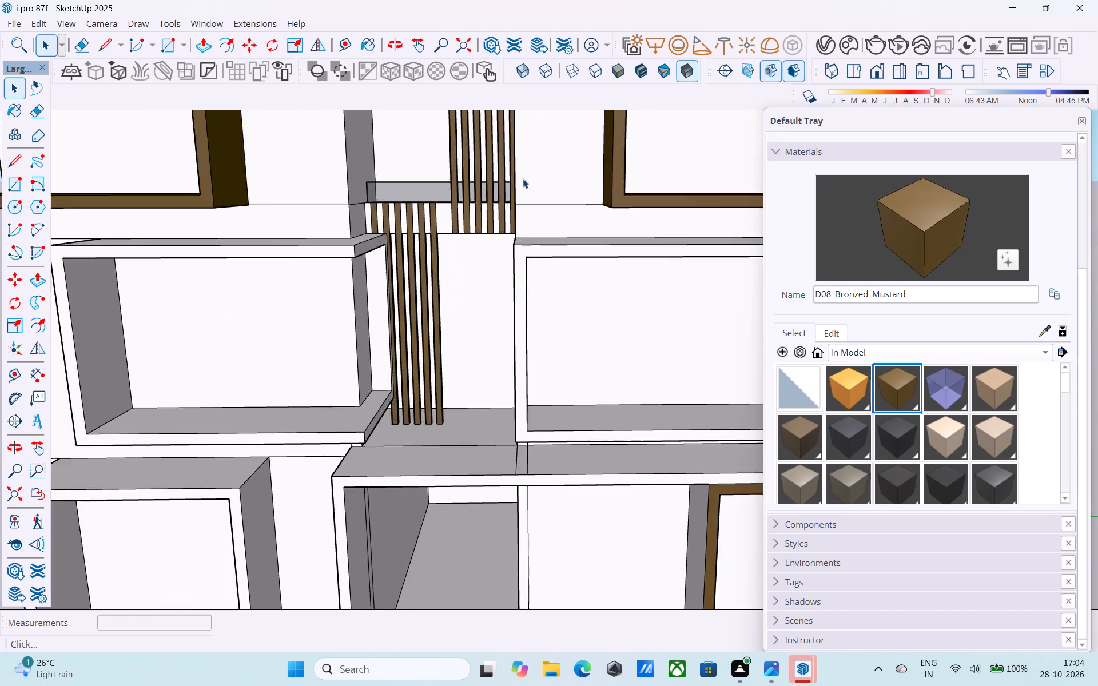
scroll(523, 178, "up", 5)
middle_click_drag(476, 237, 544, 288)
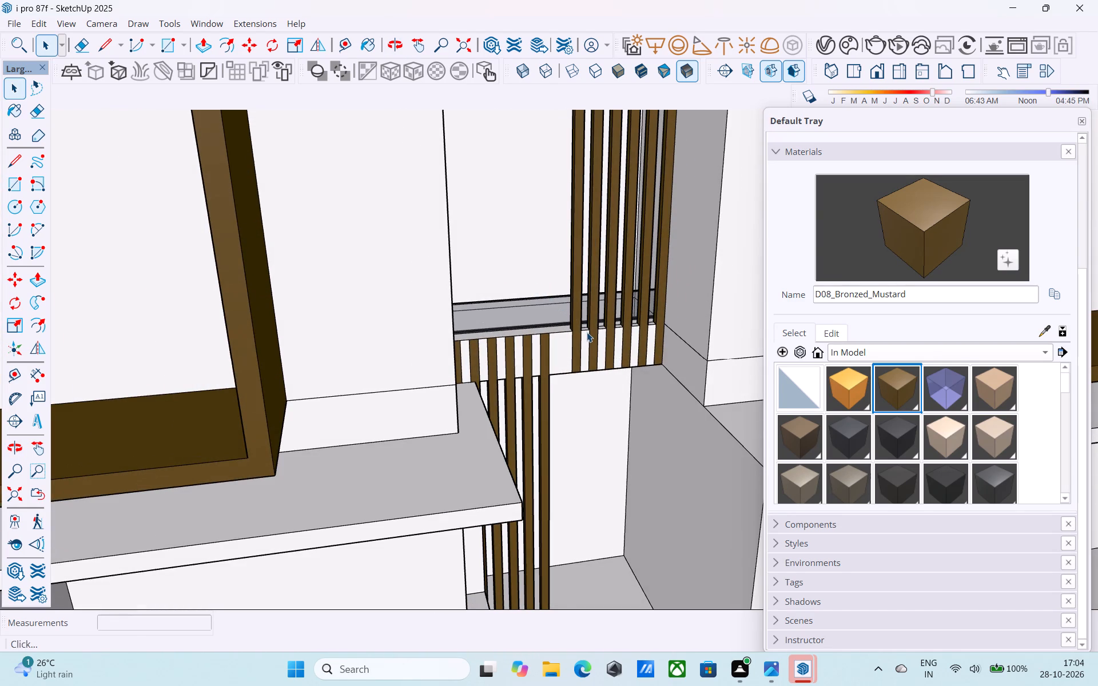
scroll(587, 332, "up", 5)
scroll(587, 332, "down", 6)
middle_click_drag(575, 324, 375, 328)
scroll(345, 320, "down", 10)
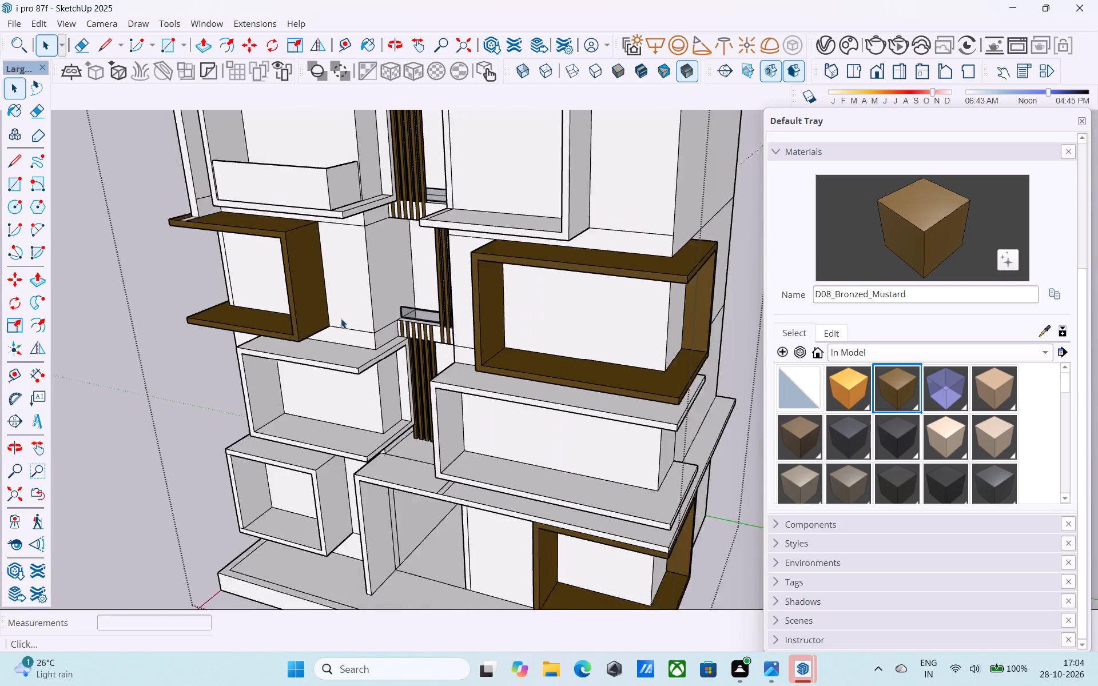
Review the whole building's front facade and its painted frames and slats from a distance.
middle_click_drag(341, 318, 445, 338)
scroll(462, 328, "down", 6)
middle_click_drag(441, 335, 471, 300)
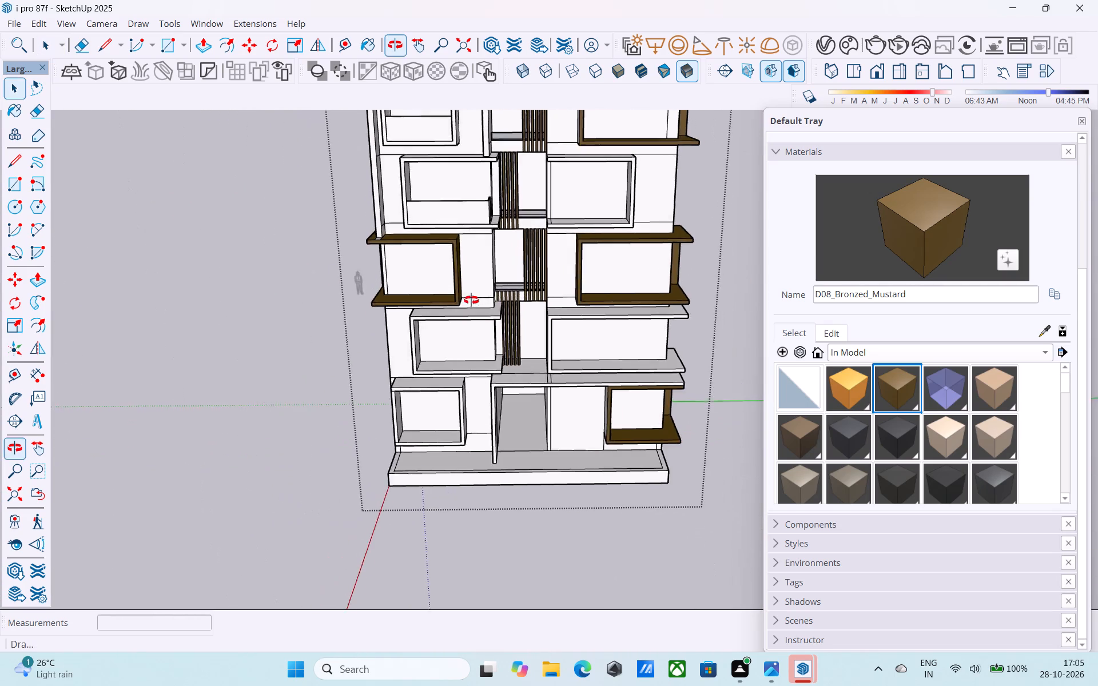
middle_click_drag(471, 300, 472, 300)
scroll(452, 329, "down", 4)
middle_click_drag(443, 341, 435, 376)
scroll(432, 380, "down", 5)
middle_click_drag(431, 380, 376, 433)
scroll(472, 334, "up", 6)
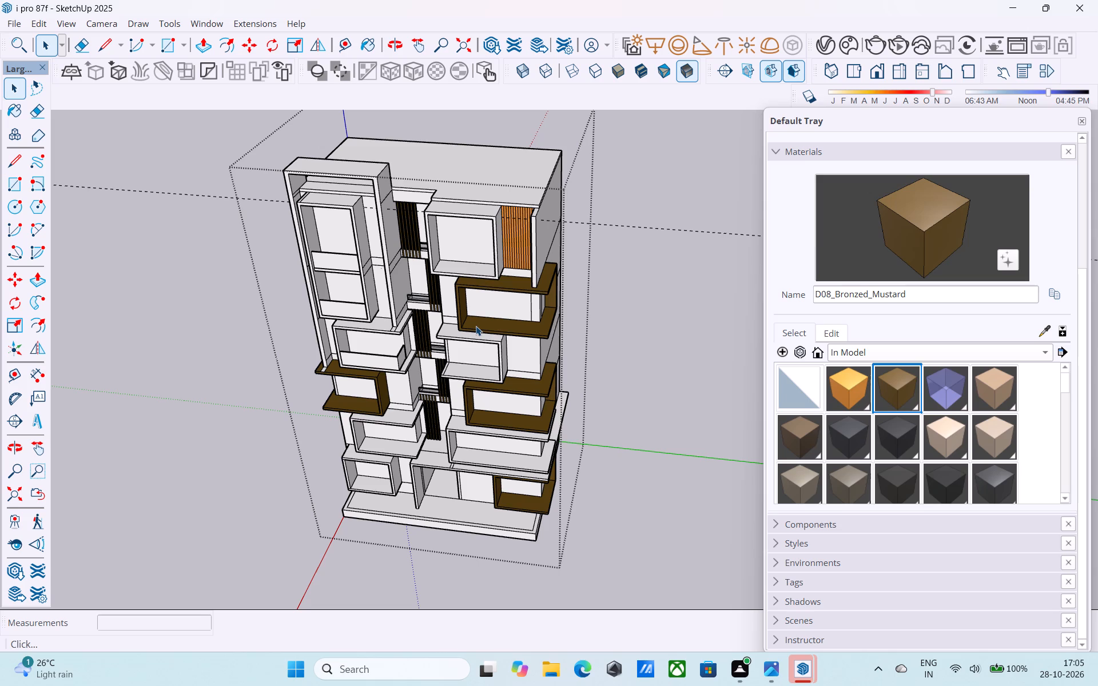
scroll(554, 509, "down", 5)
middle_click_drag(536, 530, 586, 406)
scroll(492, 315, "up", 5)
middle_click_drag(277, 470, 254, 425)
scroll(484, 458, "down", 1)
middle_click_drag(482, 460, 408, 533)
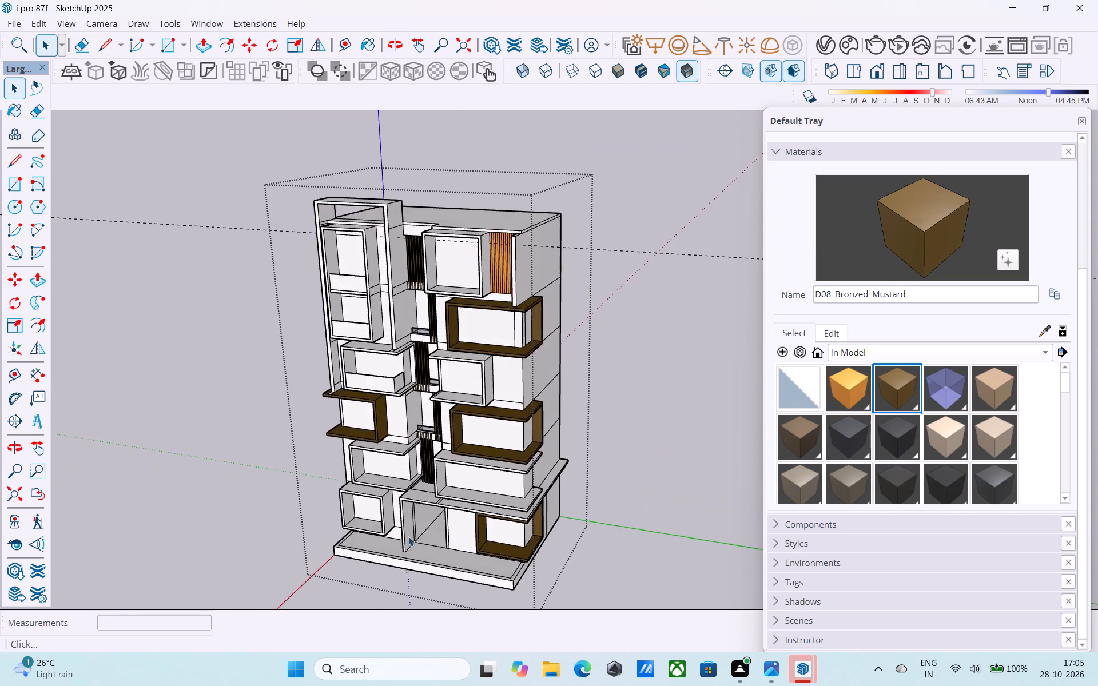
Review the front facade's painted frames, balconies and central slat groups from the front, both sides and below.
scroll(530, 388, "down", 4)
middle_click_drag(507, 473, 499, 380)
scroll(489, 118, "up", 7)
middle_click_drag(444, 249, 515, 275)
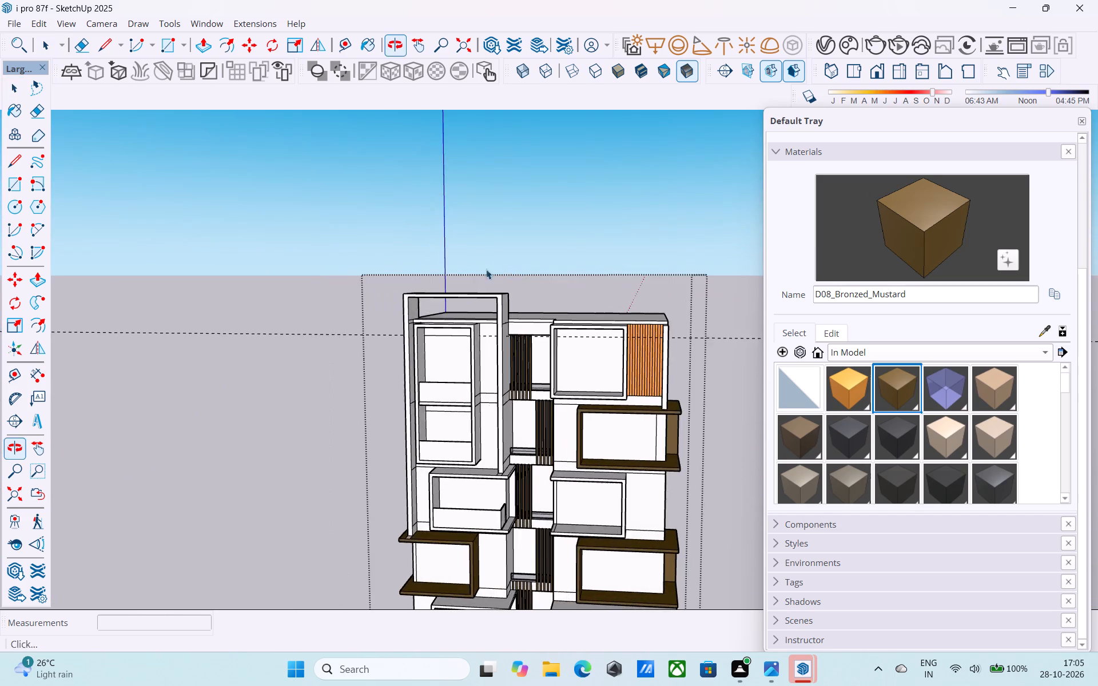
scroll(352, 220, "down", 5)
middle_click_drag(428, 320, 546, 336)
scroll(217, 230, "down", 3)
middle_click_drag(511, 325, 560, 314)
scroll(601, 348, "up", 5)
middle_click_drag(569, 365, 556, 357)
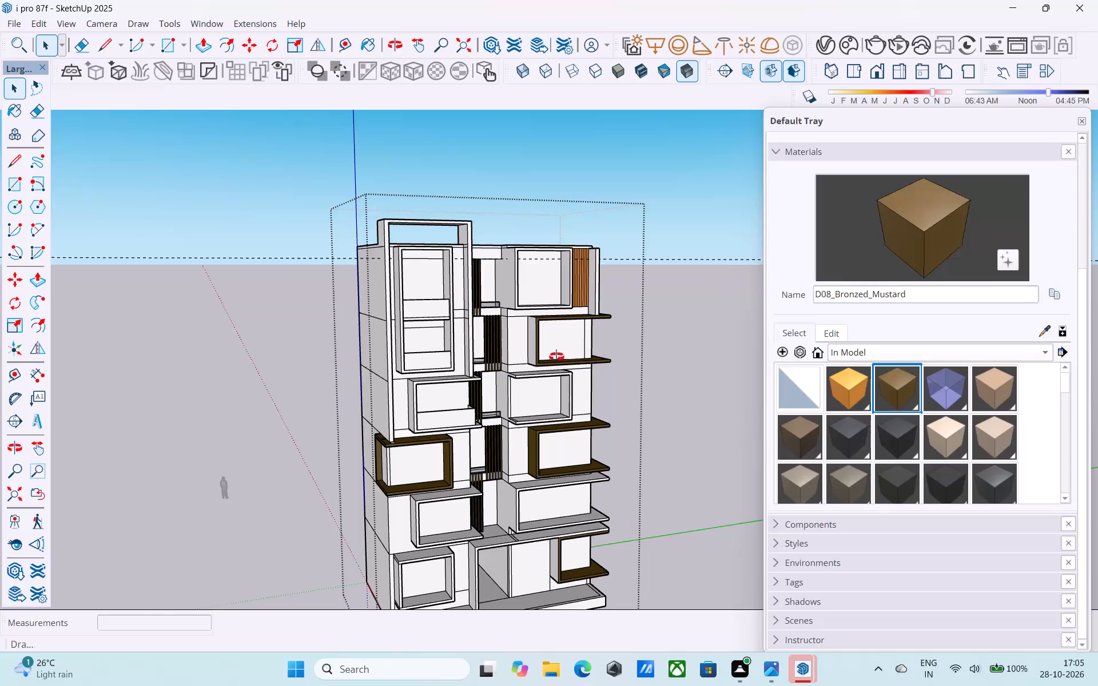
middle_click_drag(556, 357, 518, 347)
scroll(471, 342, "up", 5)
middle_click_drag(442, 342, 308, 374)
scroll(311, 373, "down", 2)
middle_click_drag(329, 368, 445, 339)
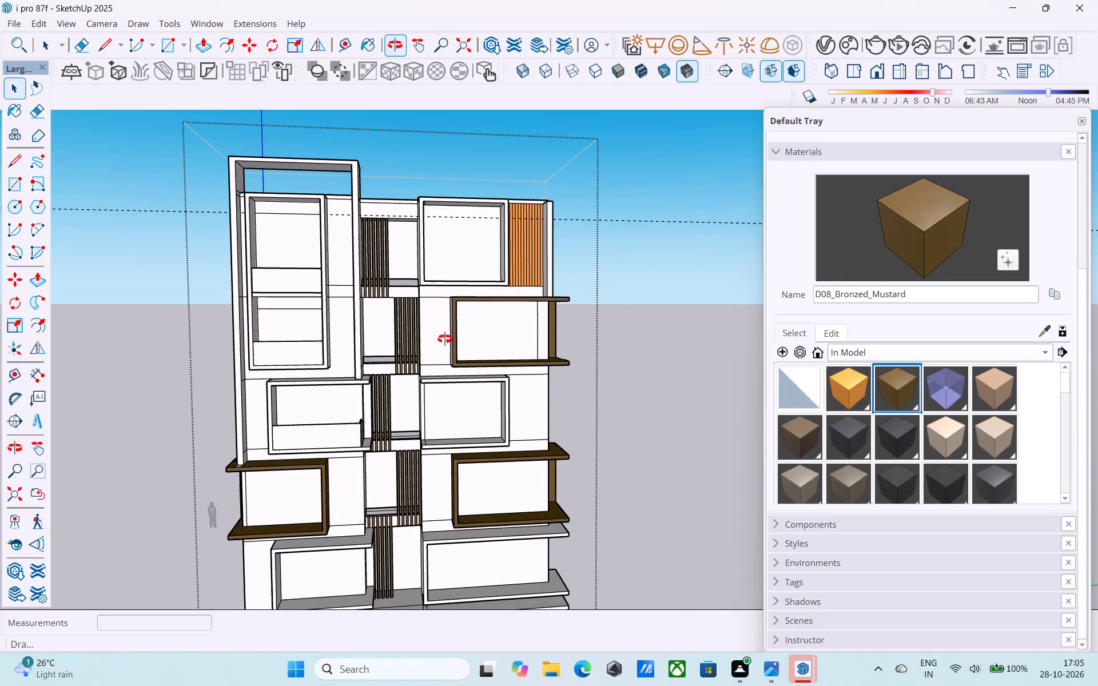
middle_click_drag(445, 339, 468, 207)
scroll(412, 354, "up", 6)
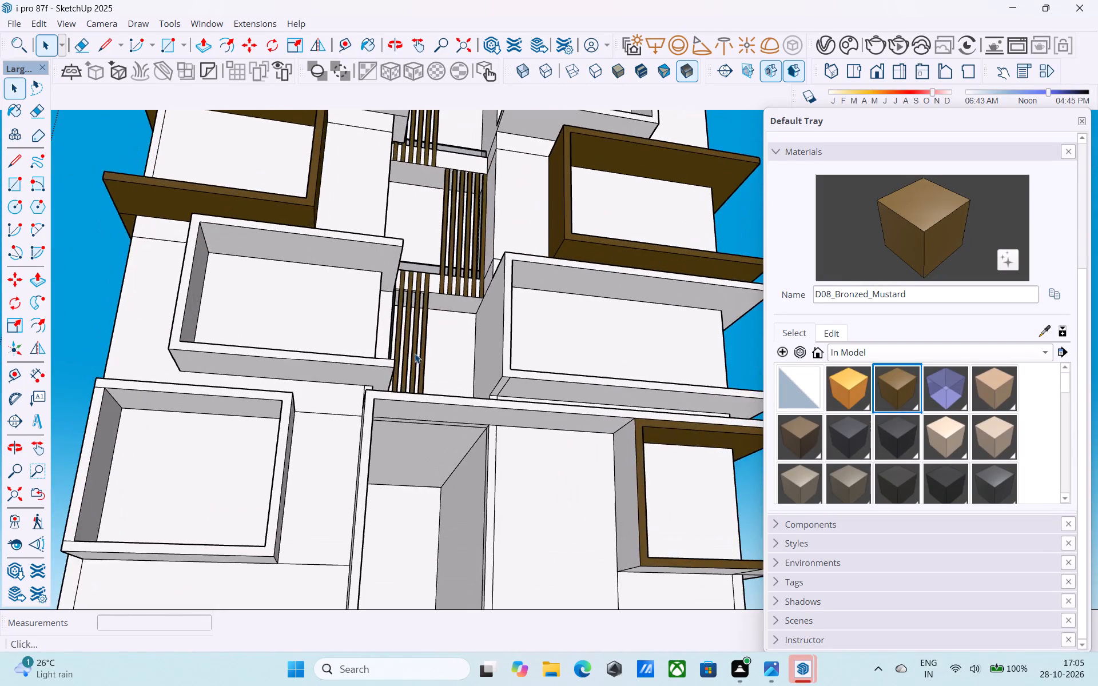
middle_click_drag(415, 353, 730, 268)
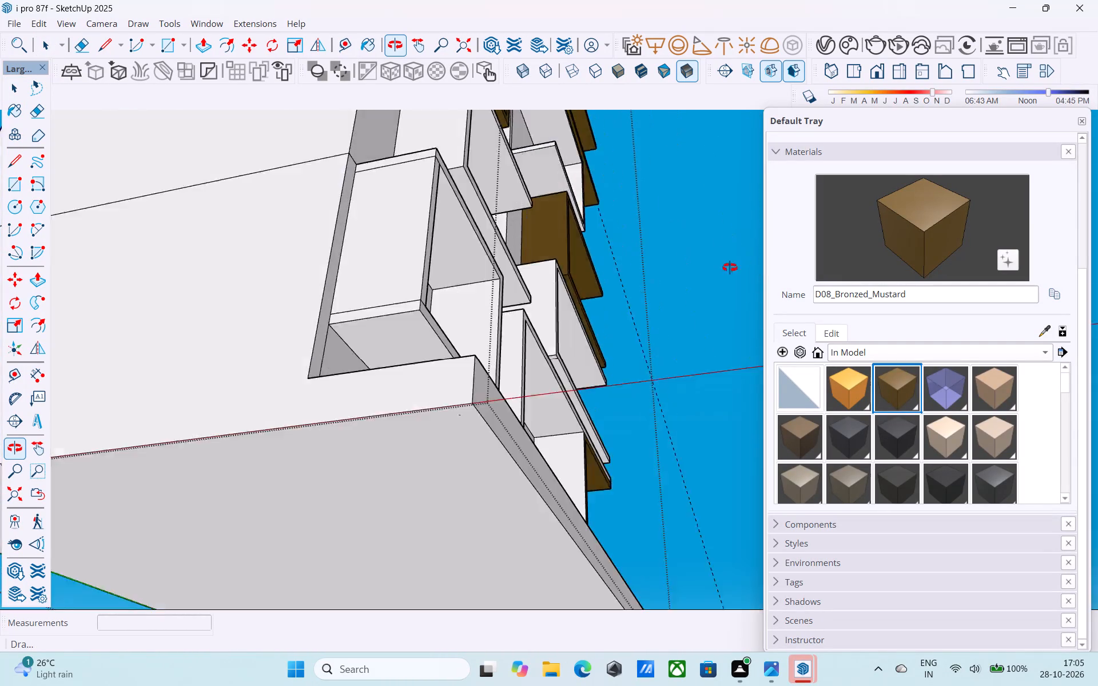
middle_click_drag(730, 268, 121, 414)
middle_click_drag(206, 324, 464, 419)
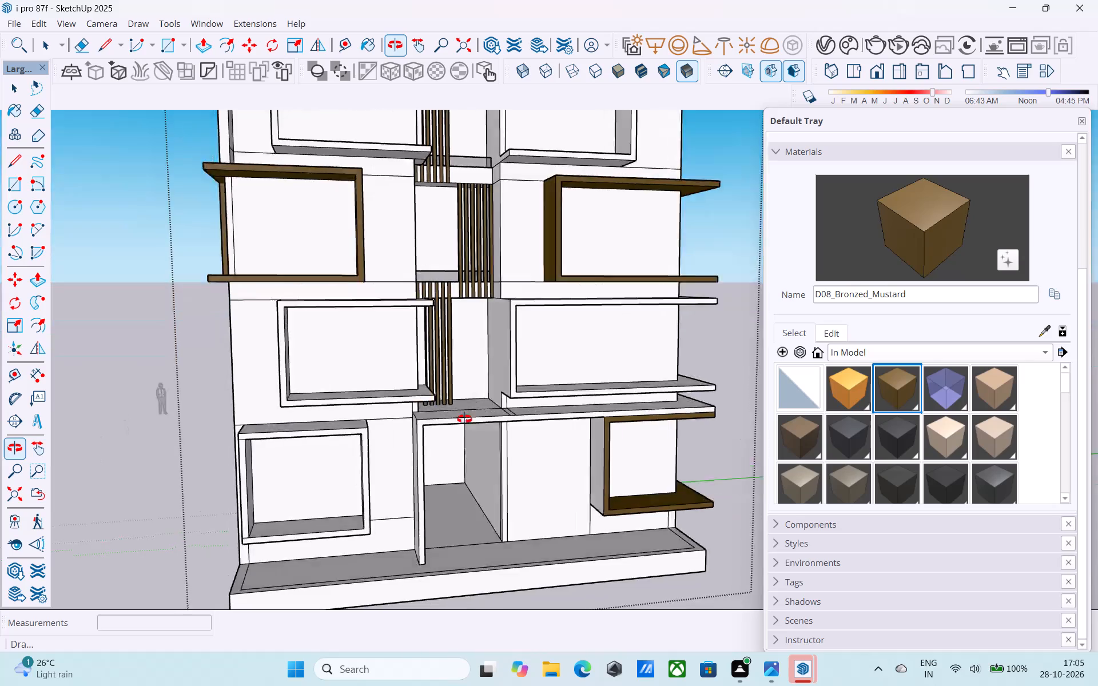
middle_click_drag(464, 419, 598, 297)
scroll(592, 302, "down", 4)
middle_click_drag(574, 342, 513, 495)
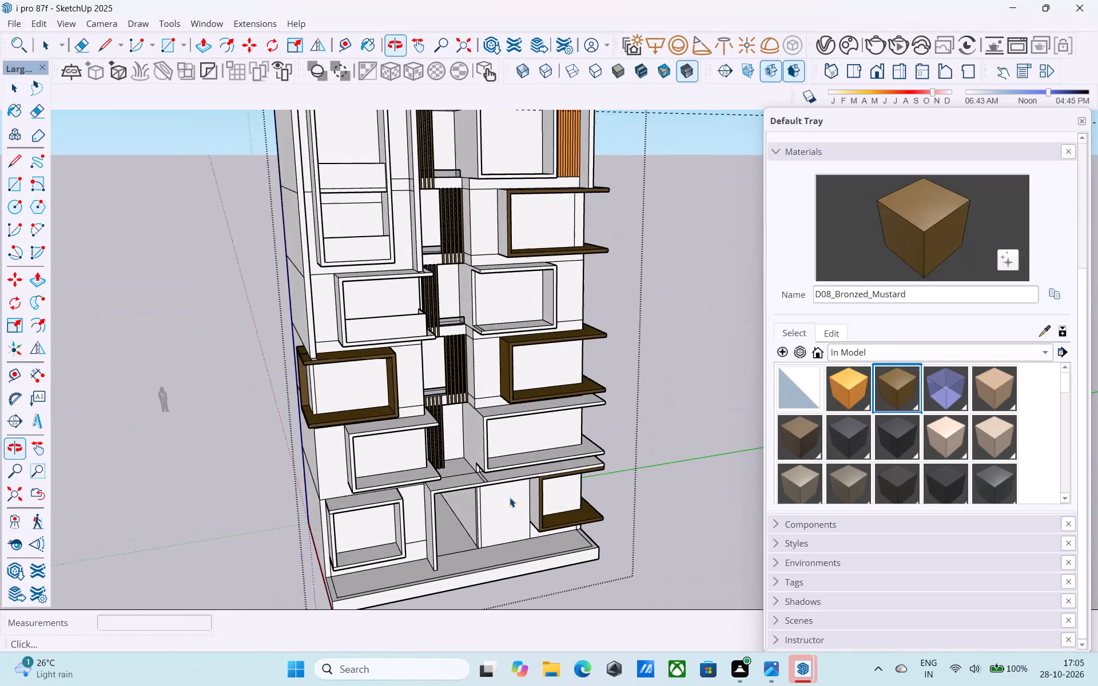
scroll(482, 436, "down", 5)
scroll(449, 240, "up", 6)
middle_click_drag(481, 298, 427, 232)
scroll(432, 242, "up", 5)
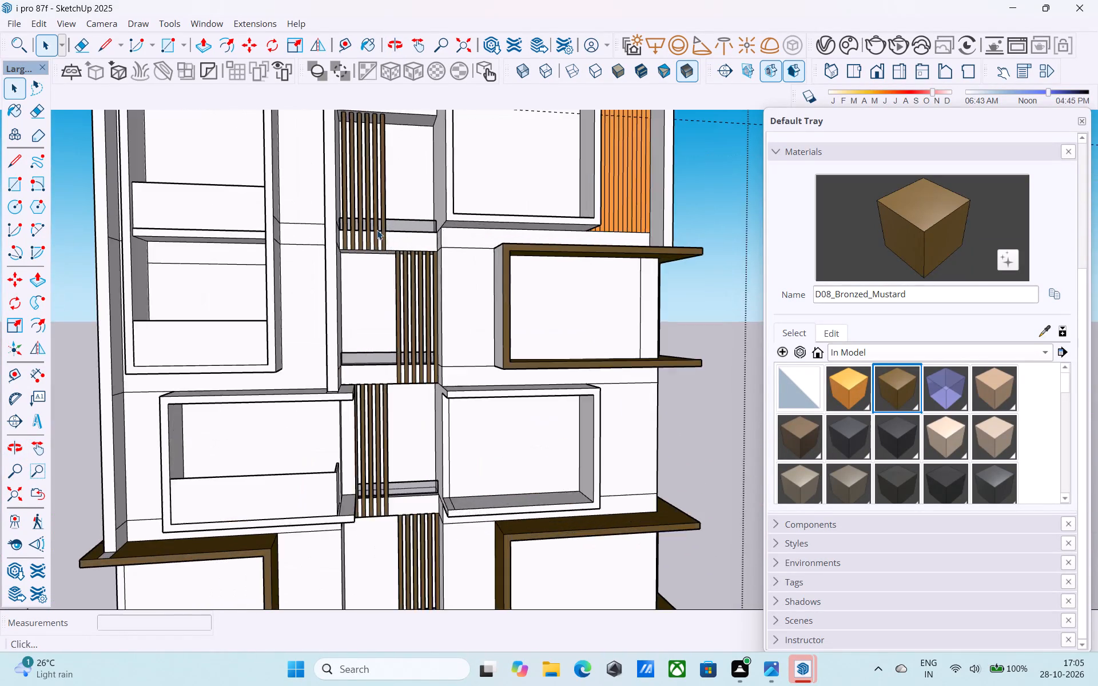
Examine the painted slat faces of the top-floor group in the central recess up close and from below.
scroll(377, 230, "up", 9)
middle_click_drag(357, 235, 335, 374)
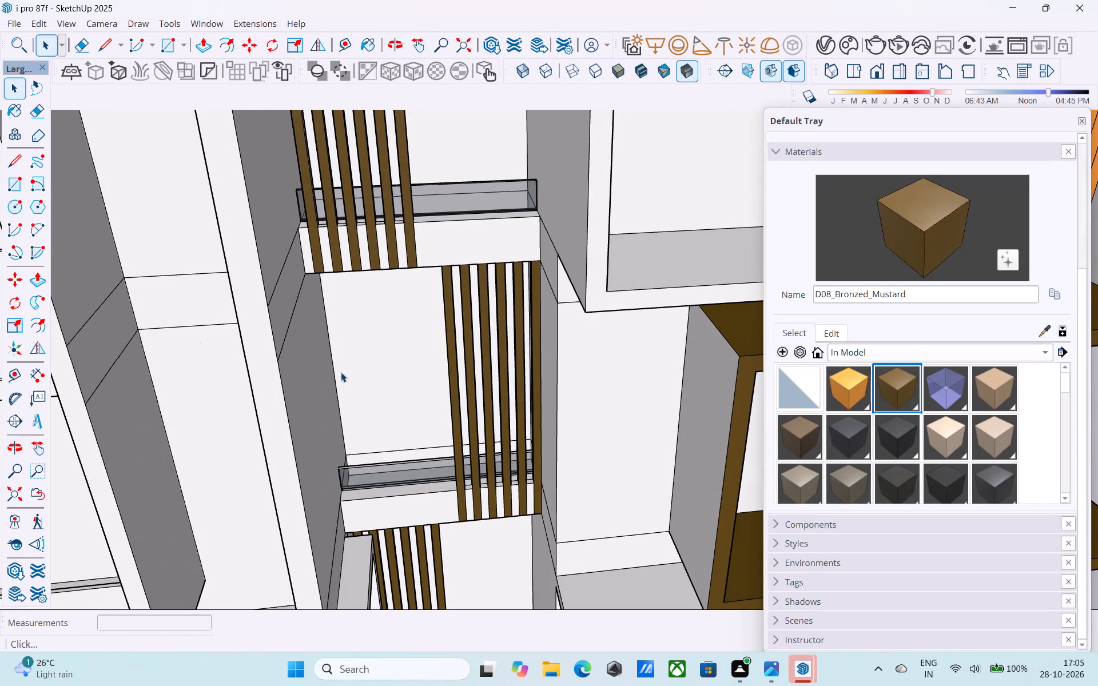
scroll(347, 214, "up", 11)
left_click(359, 244)
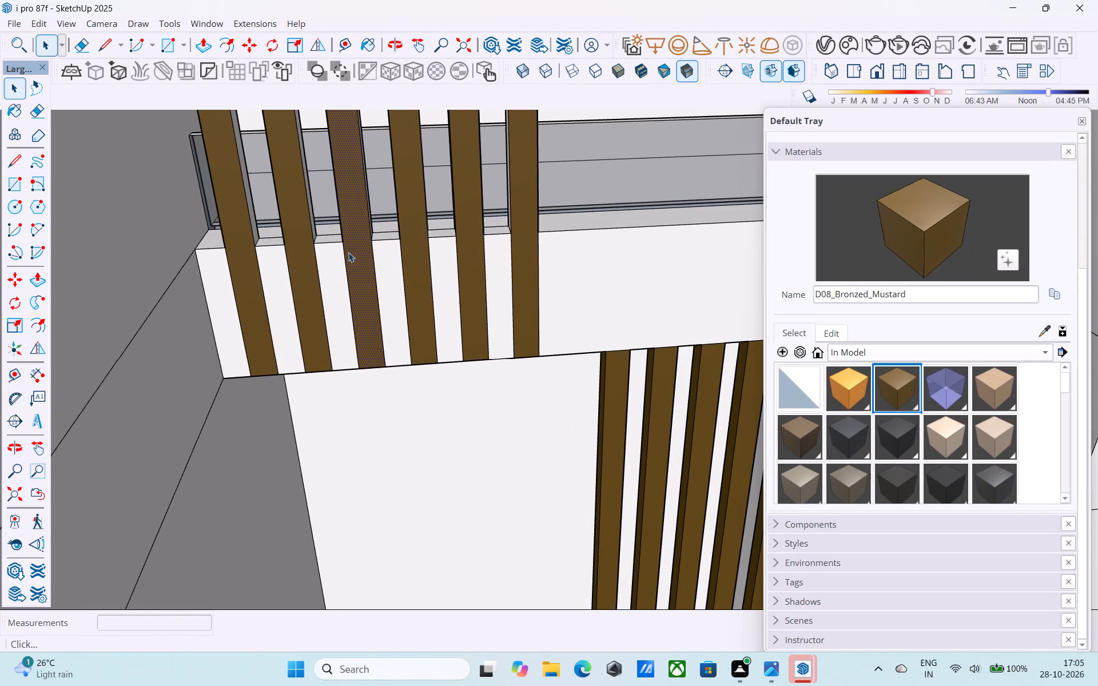
left_click(306, 256)
left_click(413, 244)
left_click(472, 234)
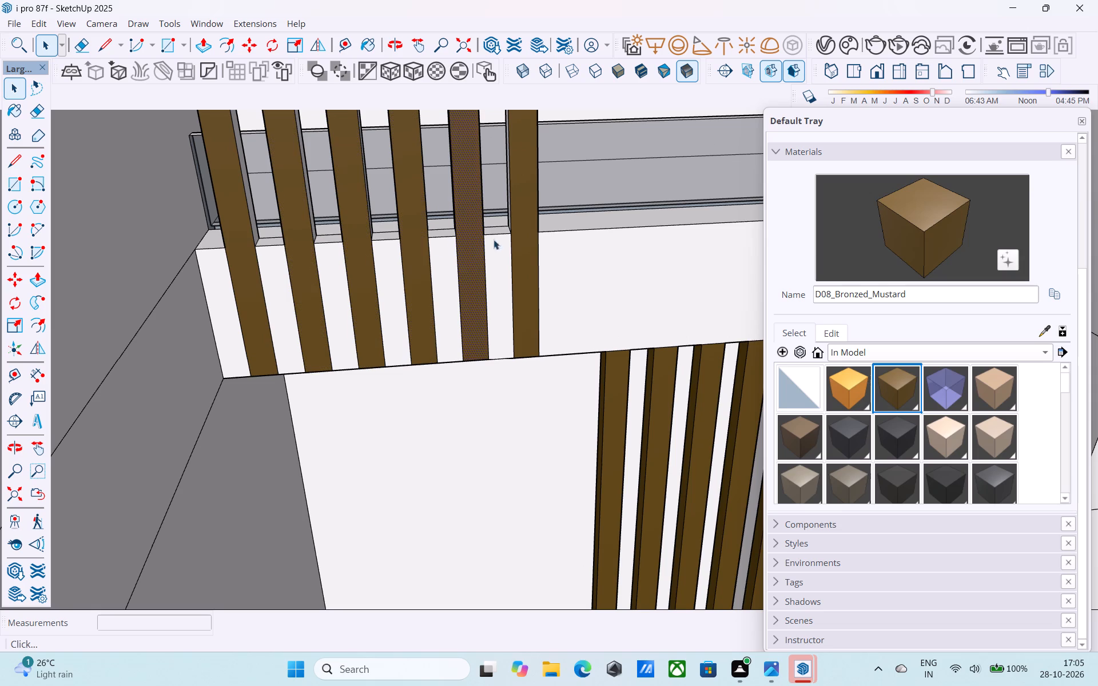
left_click_drag(522, 241, 527, 240)
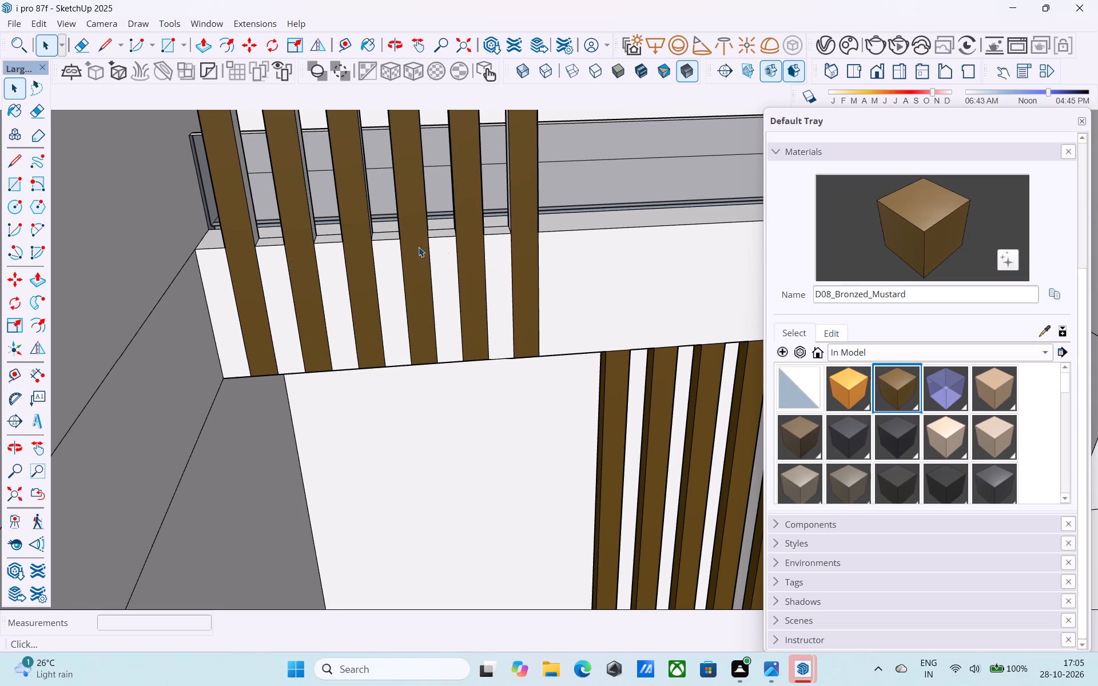
middle_click_drag(480, 215, 448, 194)
scroll(448, 194, "down", 6)
scroll(349, 214, "down", 5)
middle_click_drag(287, 225, 266, 212)
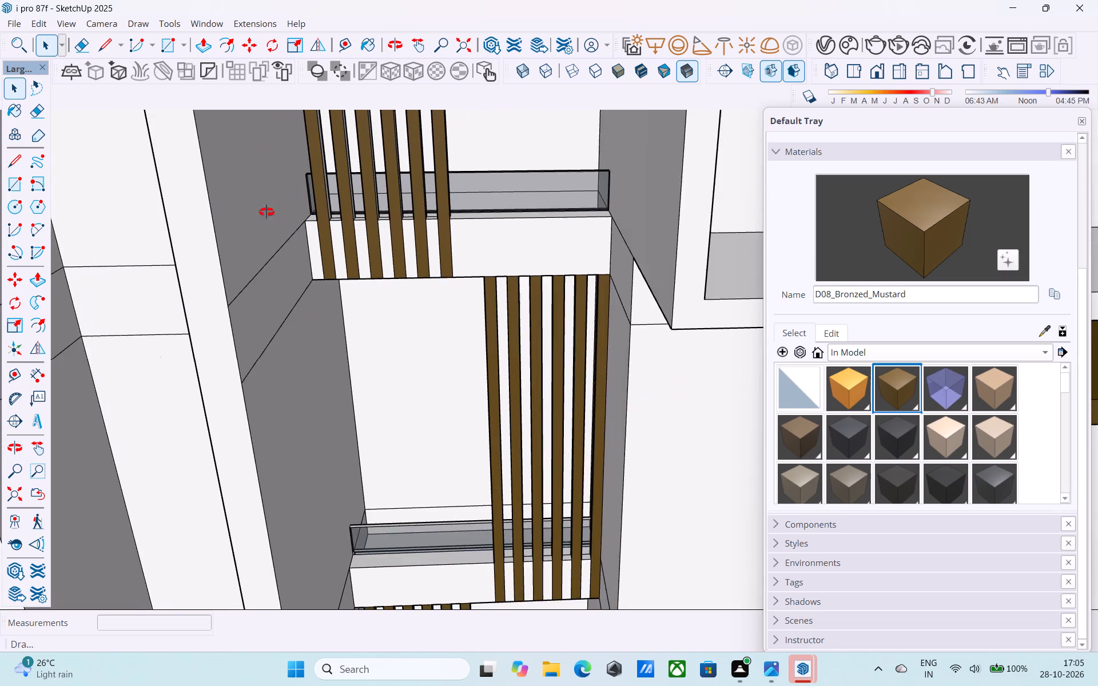
middle_click_drag(266, 212, 228, 186)
scroll(222, 183, "down", 9)
middle_click_drag(258, 214, 245, 208)
middle_click_drag(236, 215, 266, 224)
scroll(272, 222, "down", 4)
scroll(377, 226, "down", 4)
middle_click_drag(376, 217, 375, 200)
scroll(380, 196, "down", 5)
middle_click_drag(423, 269, 528, 382)
scroll(533, 380, "up", 4)
scroll(381, 305, "down", 4)
Delete the two stray edge segments crossing the inner side face of the tall top-floor frame at roof level.
middle_click_drag(453, 379, 741, 269)
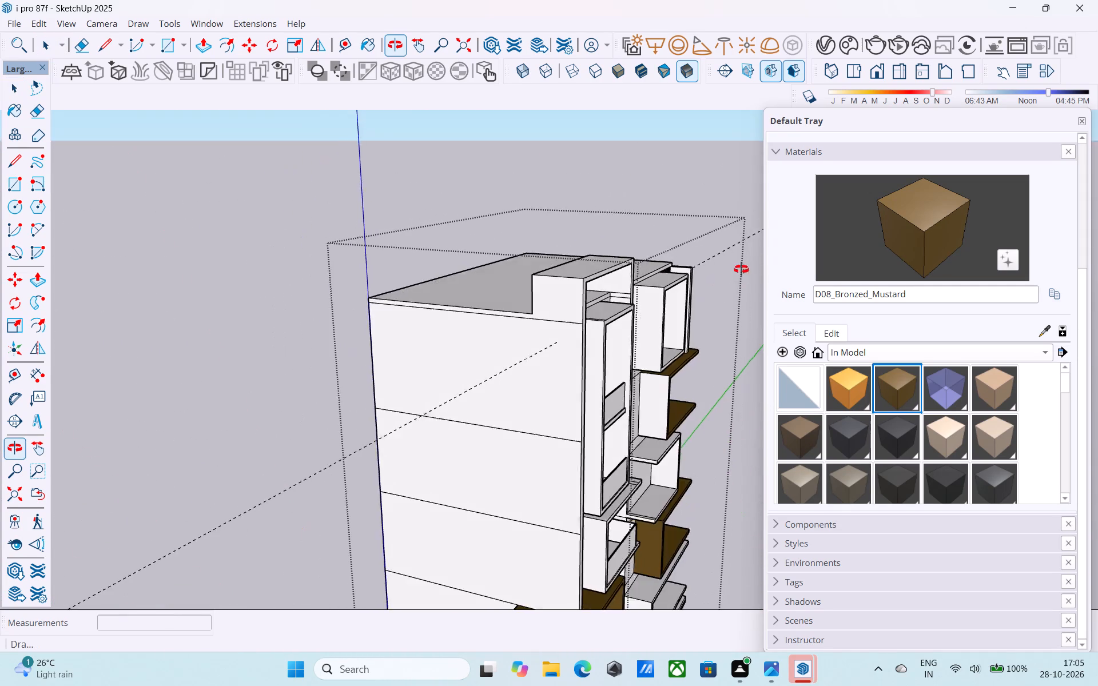
middle_click_drag(741, 269, 121, 174)
middle_click_drag(424, 225, 399, 311)
scroll(398, 311, "up", 8)
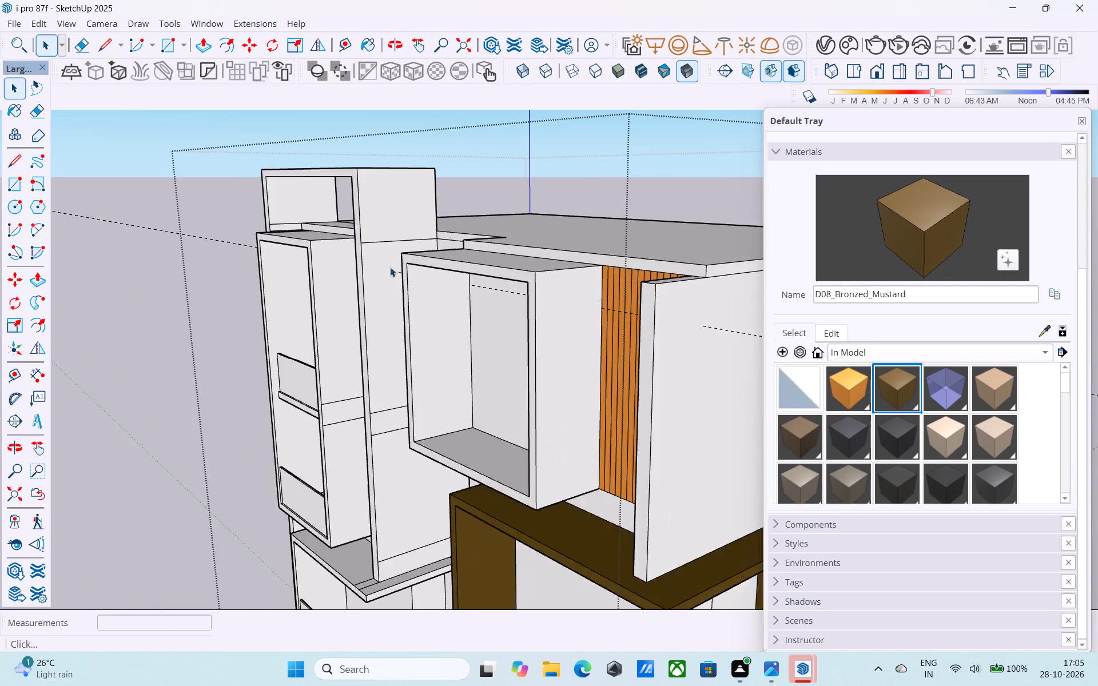
scroll(390, 267, "up", 3)
left_click(392, 235)
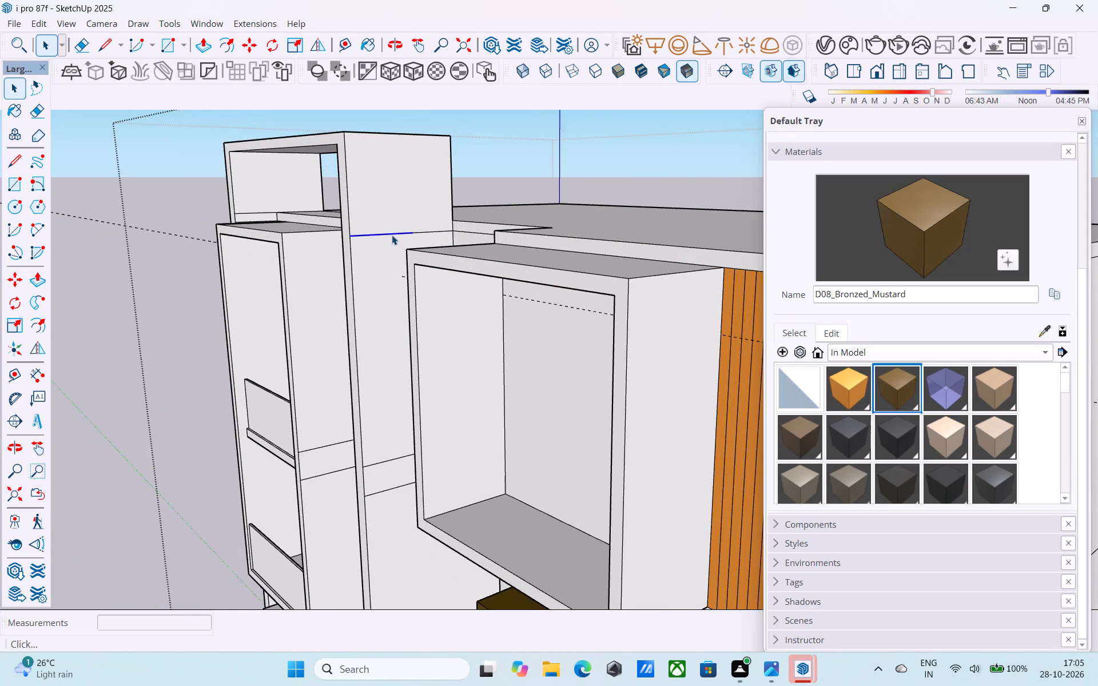
key("Delete")
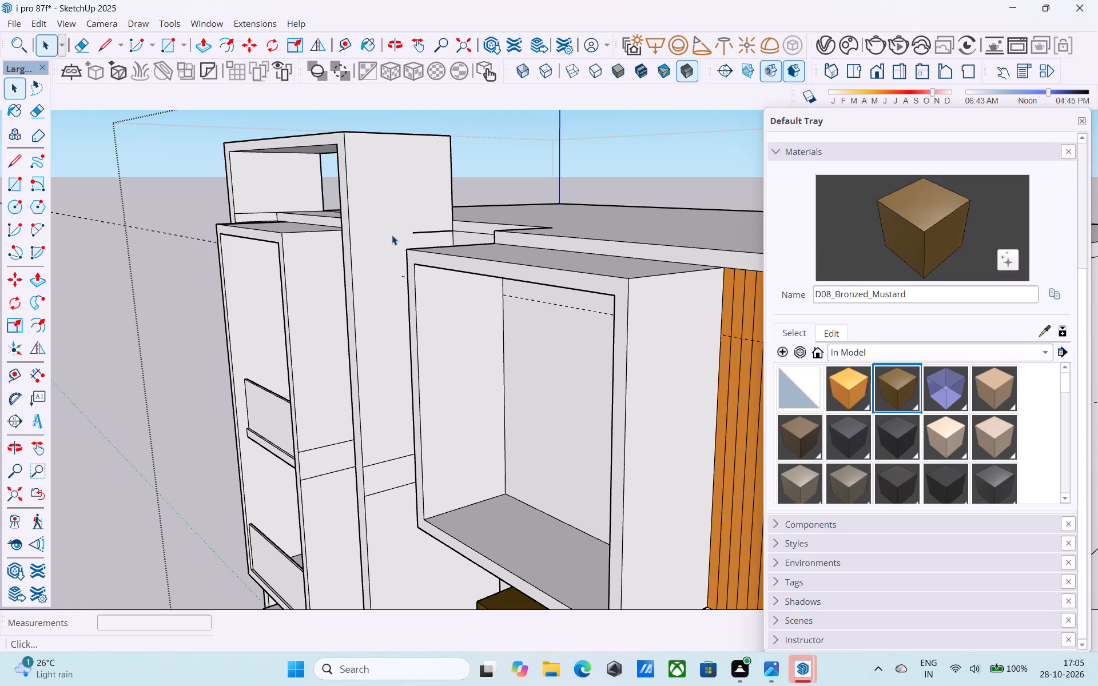
left_click(412, 232)
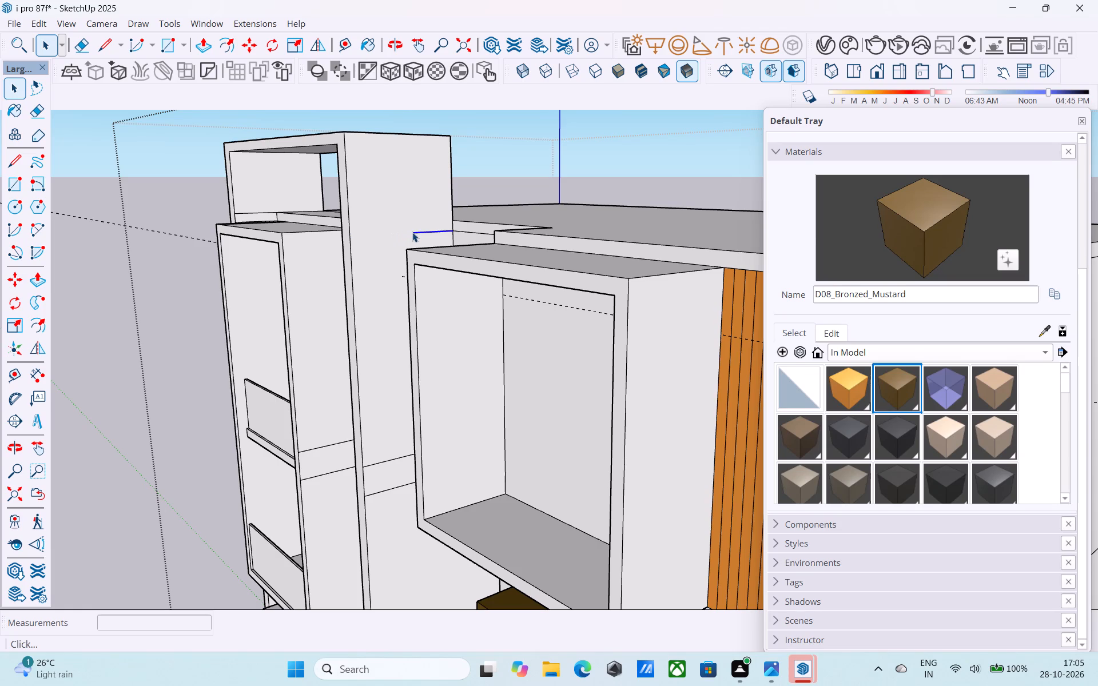
key("Delete")
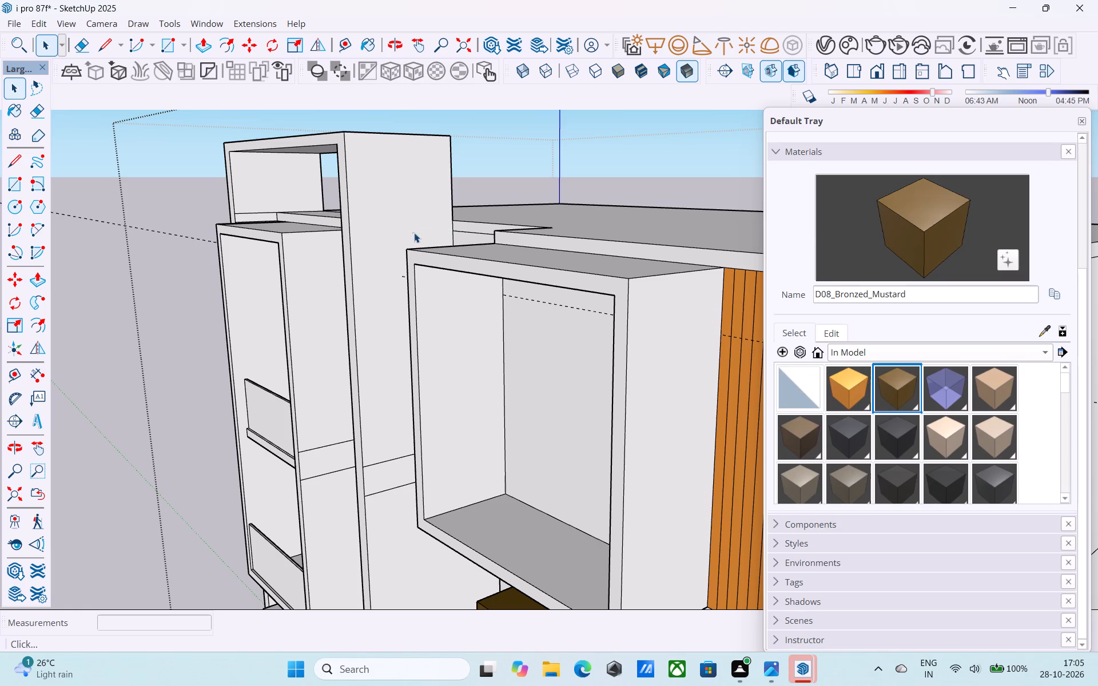
Inspect the slat groups and balcony frames on the lower floors from the front, below and the corner side.
scroll(411, 228, "down", 5)
middle_click_drag(383, 240, 658, 221)
scroll(579, 183, "down", 3)
scroll(456, 247, "down", 2)
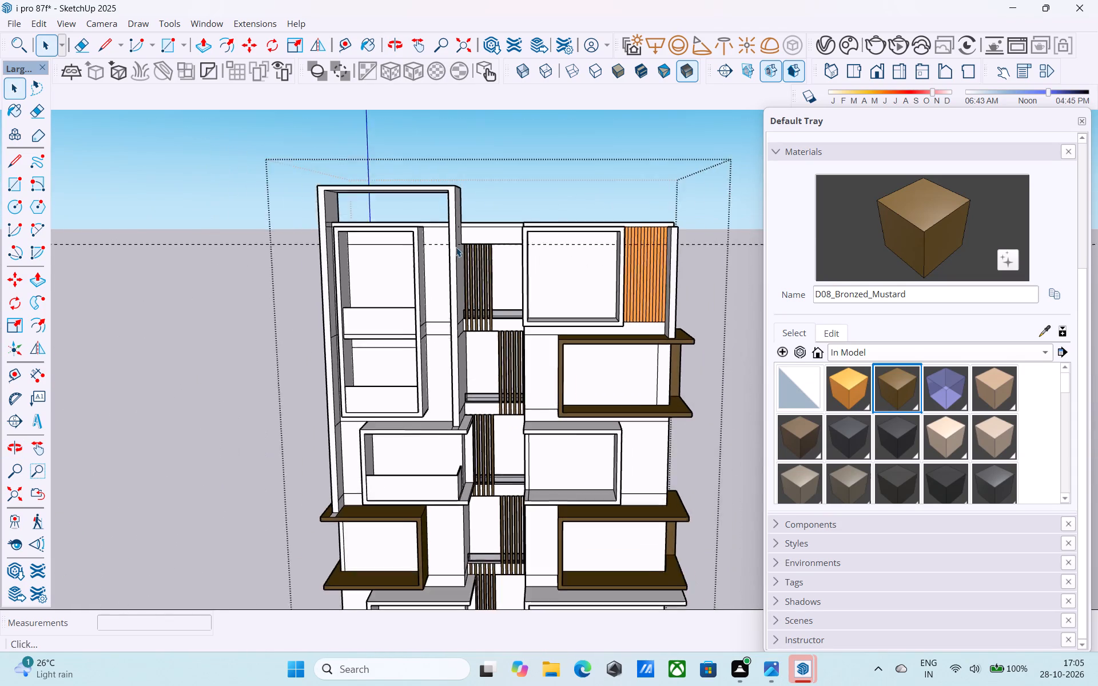
scroll(456, 247, "down", 2)
middle_click_drag(462, 424, 441, 314)
scroll(431, 258, "down", 5)
scroll(445, 544, "up", 10)
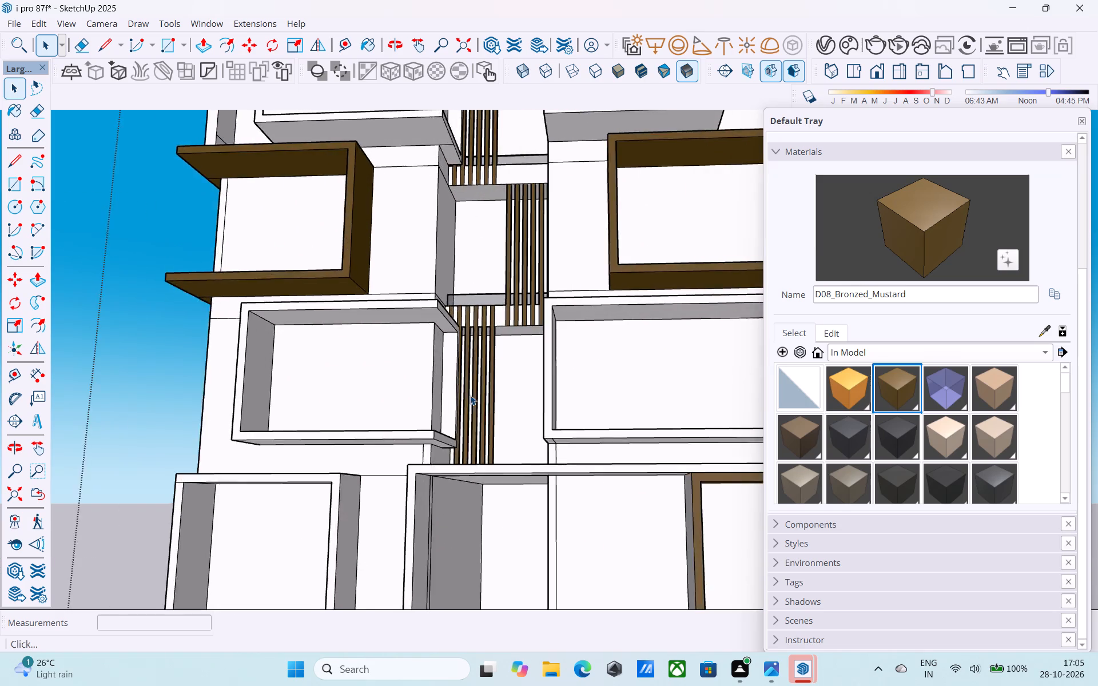
scroll(470, 395, "up", 6)
middle_click_drag(460, 382, 431, 597)
scroll(458, 510, "down", 4)
middle_click_drag(464, 503, 507, 475)
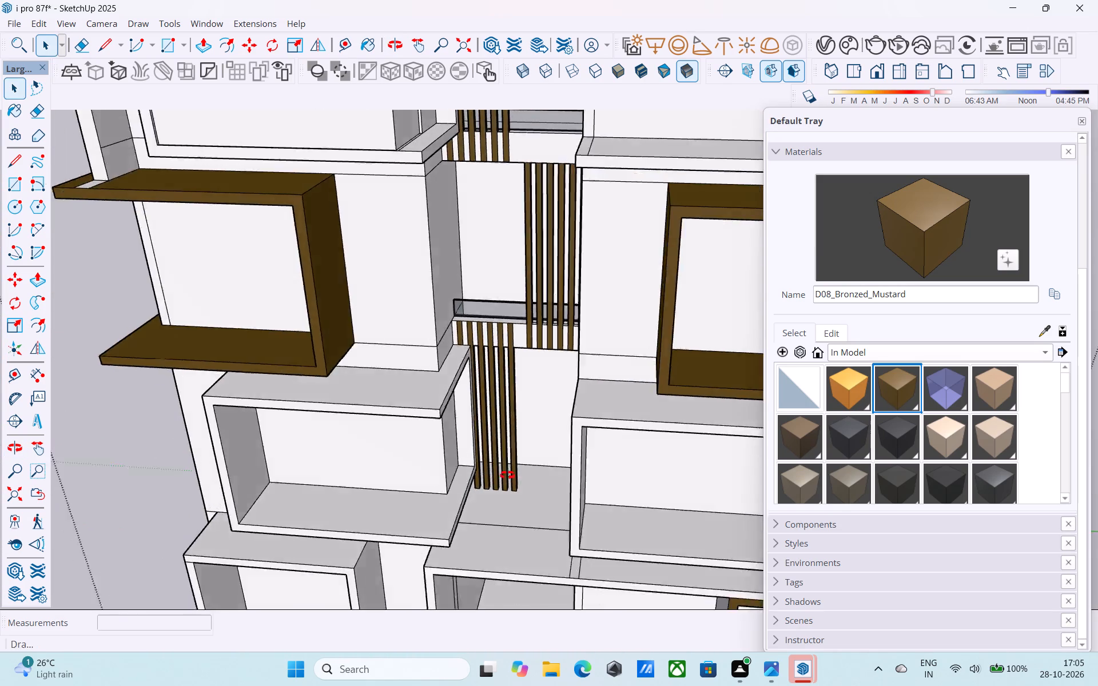
middle_click_drag(507, 475, 521, 466)
scroll(388, 404, "down", 1)
middle_click_drag(349, 413, 231, 370)
scroll(234, 345, "down", 6)
middle_click_drag(248, 347, 200, 400)
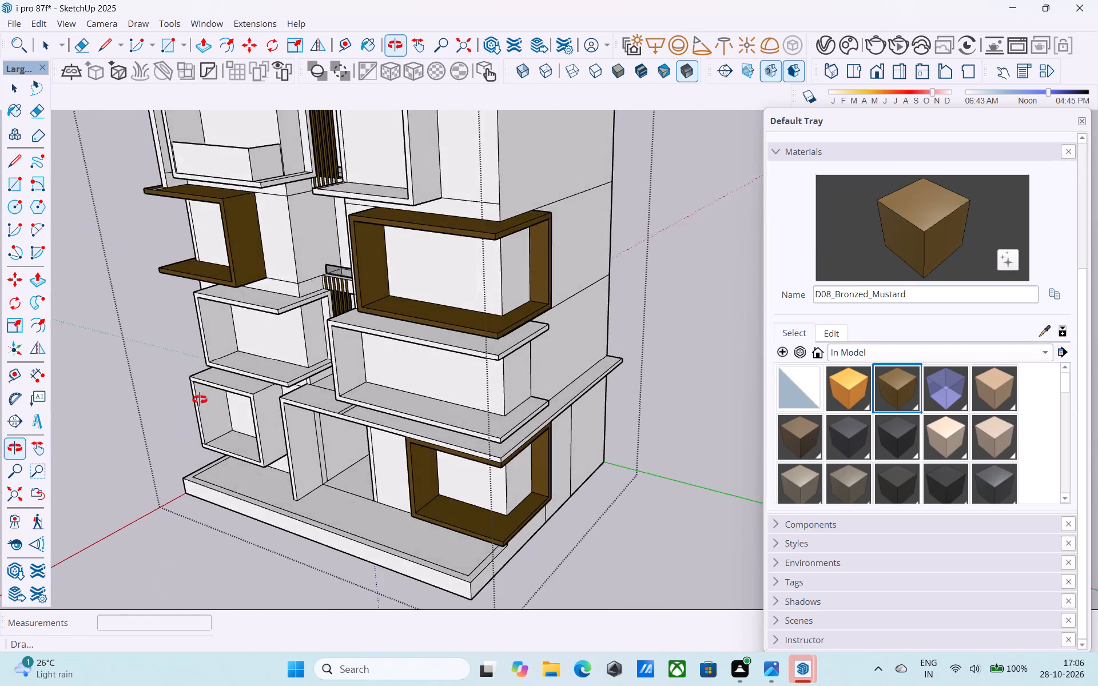
middle_click_drag(200, 400, 200, 408)
Offset the floor outline of the unpainted corner balcony above the ground floor inward by 4.5".
scroll(419, 422, "up", 5)
middle_click_drag(423, 420, 373, 448)
scroll(378, 450, "up", 3)
scroll(337, 491, "up", 4)
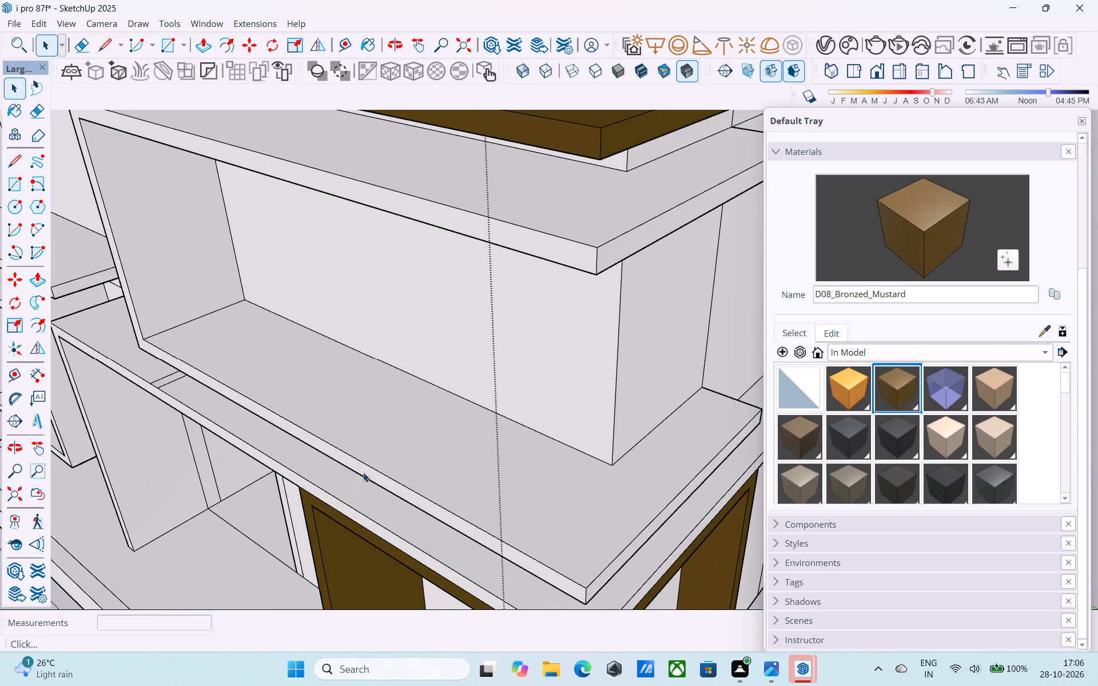
left_click(369, 468)
scroll(346, 452, "down", 6)
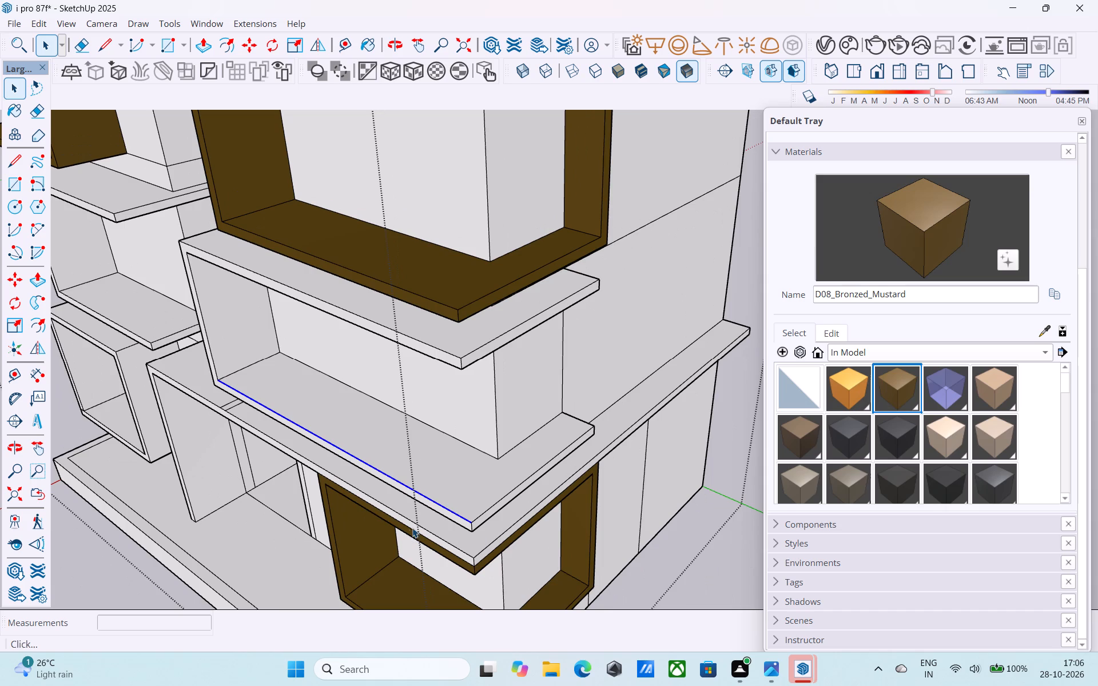
middle_click_drag(408, 528, 382, 533)
middle_click_drag(296, 398, 356, 427)
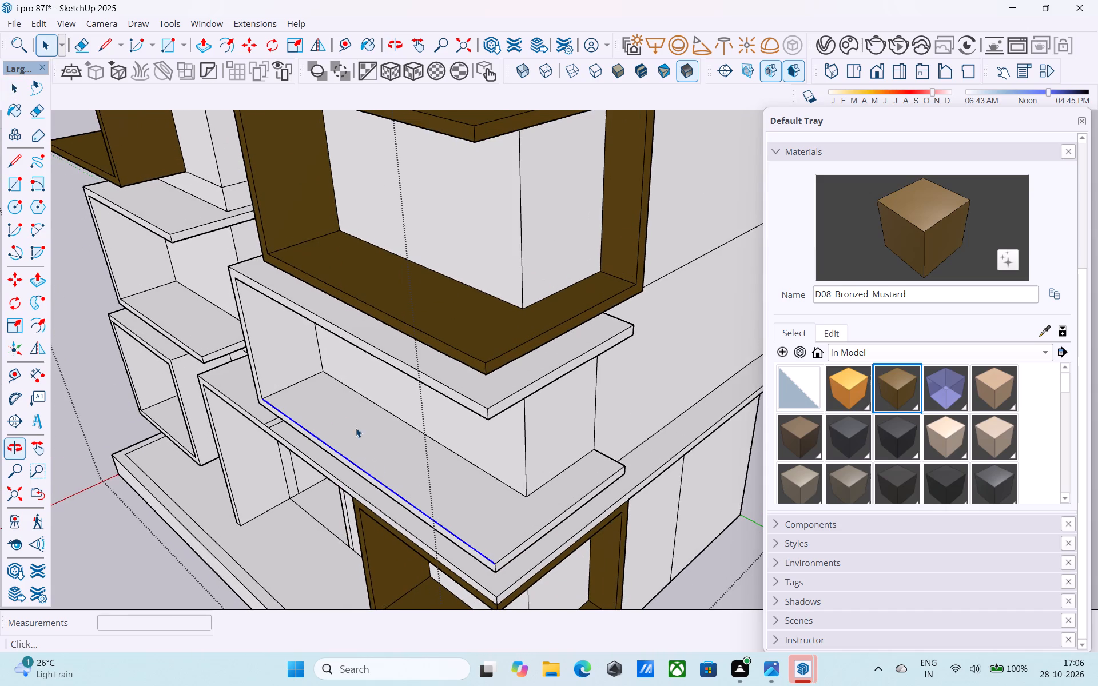
scroll(567, 514, "up", 4)
left_click(485, 517)
scroll(485, 517, "up", 1)
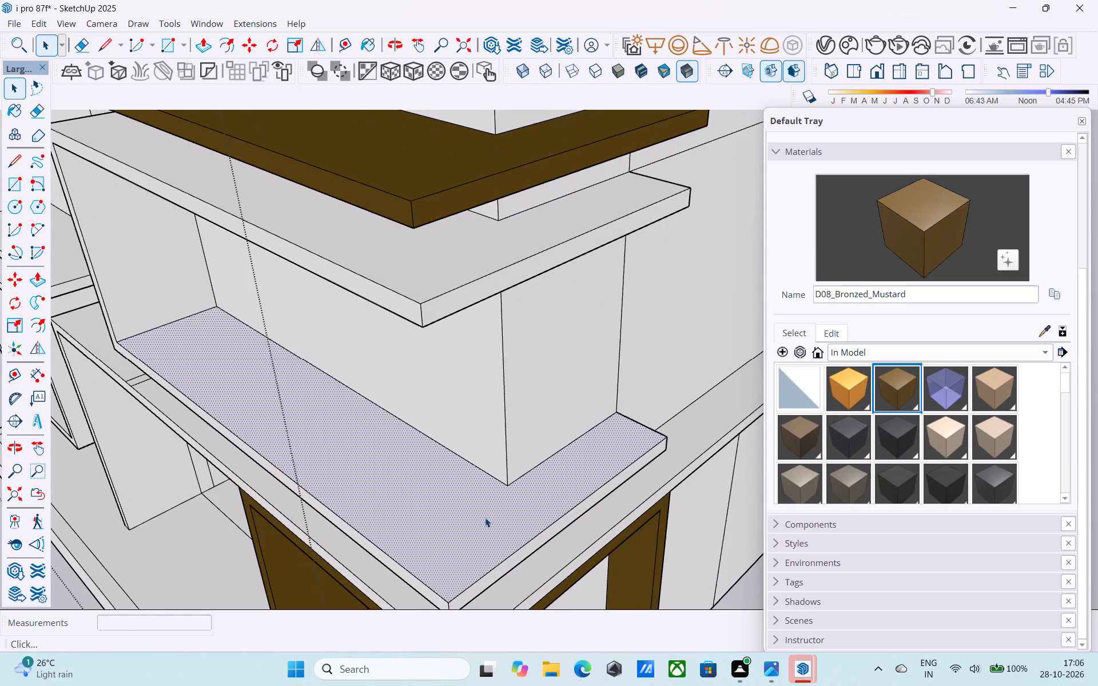
key("f")
left_click(485, 517)
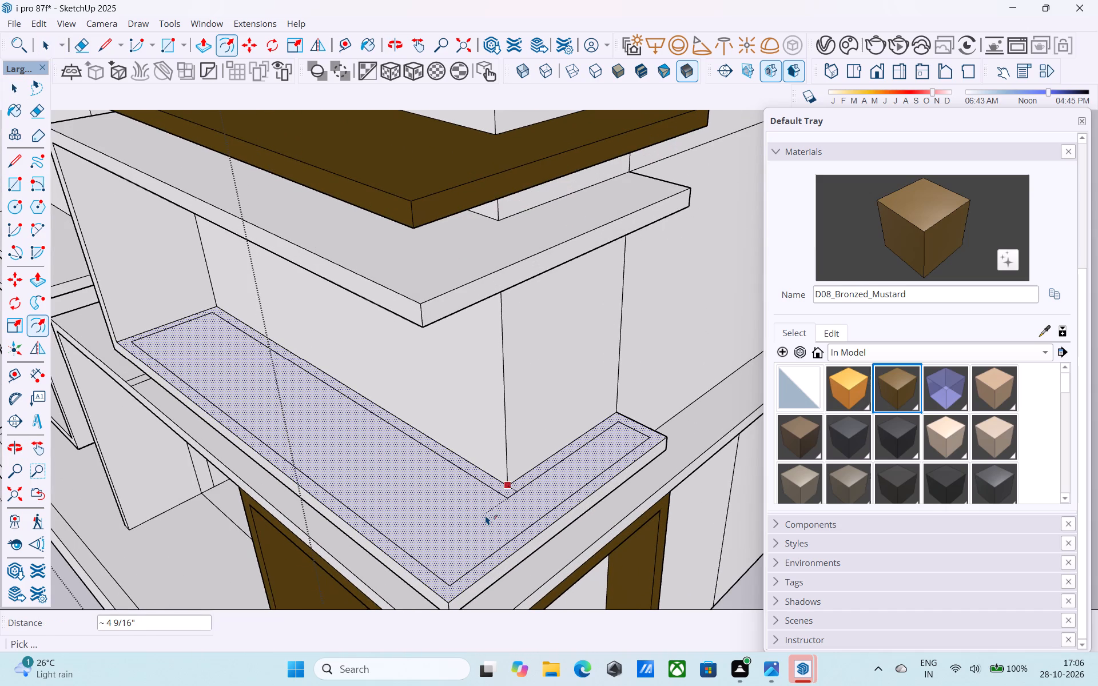
type("4.5\"")
key("Return")
key("space")
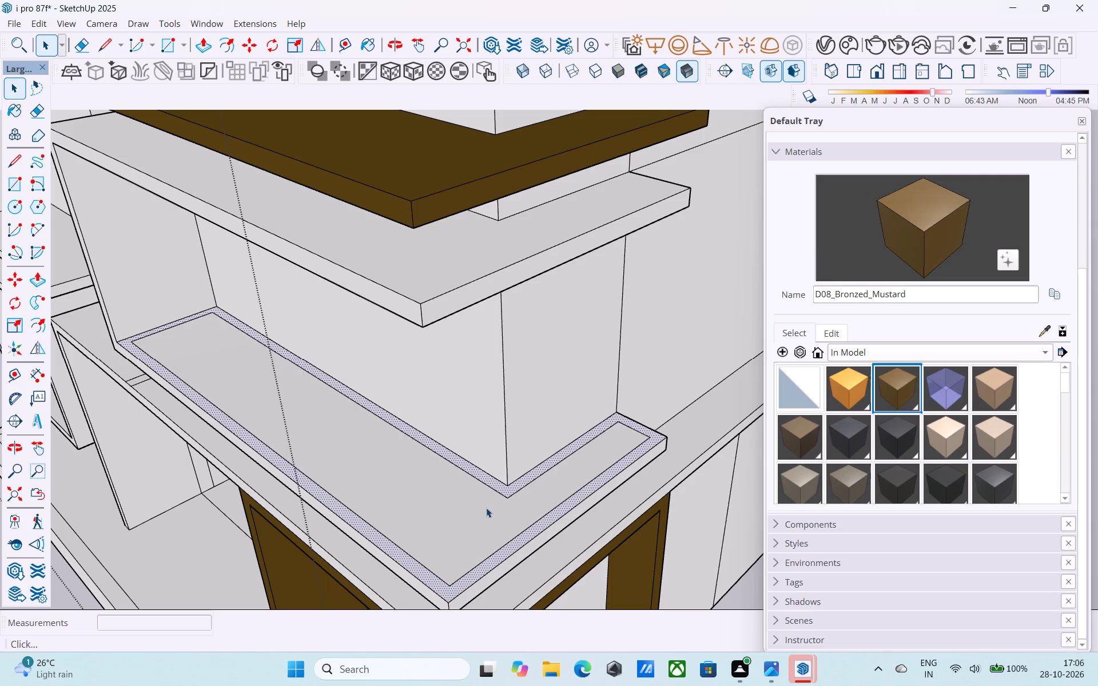
Draw a short line across the offset border at each end of the balcony, separating the outer-edge strip from the wall-side strip.
key("l")
scroll(87, 308, "up", 7)
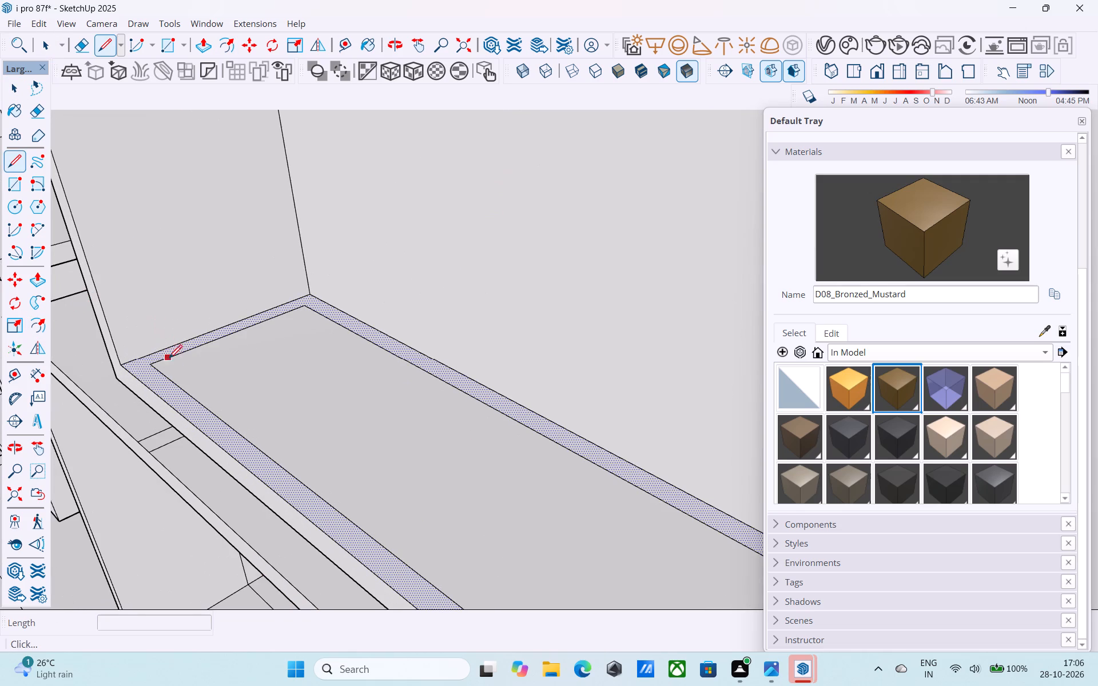
left_click(155, 365)
left_click(142, 356)
scroll(112, 373, "down", 10)
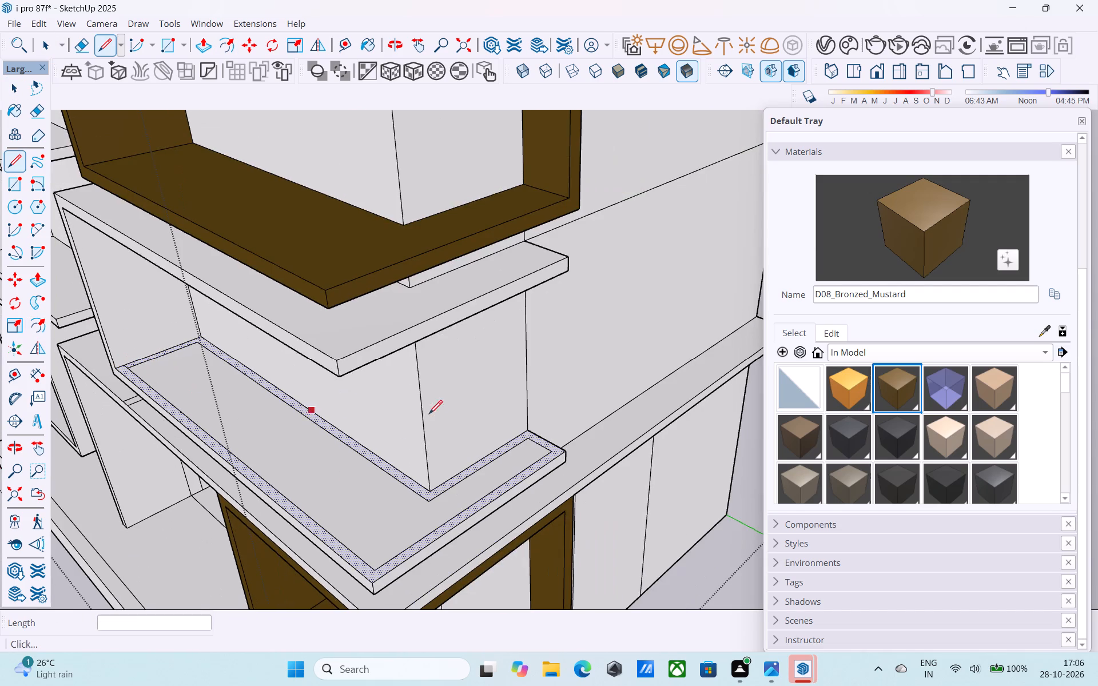
scroll(538, 440, "up", 6)
left_click(516, 438)
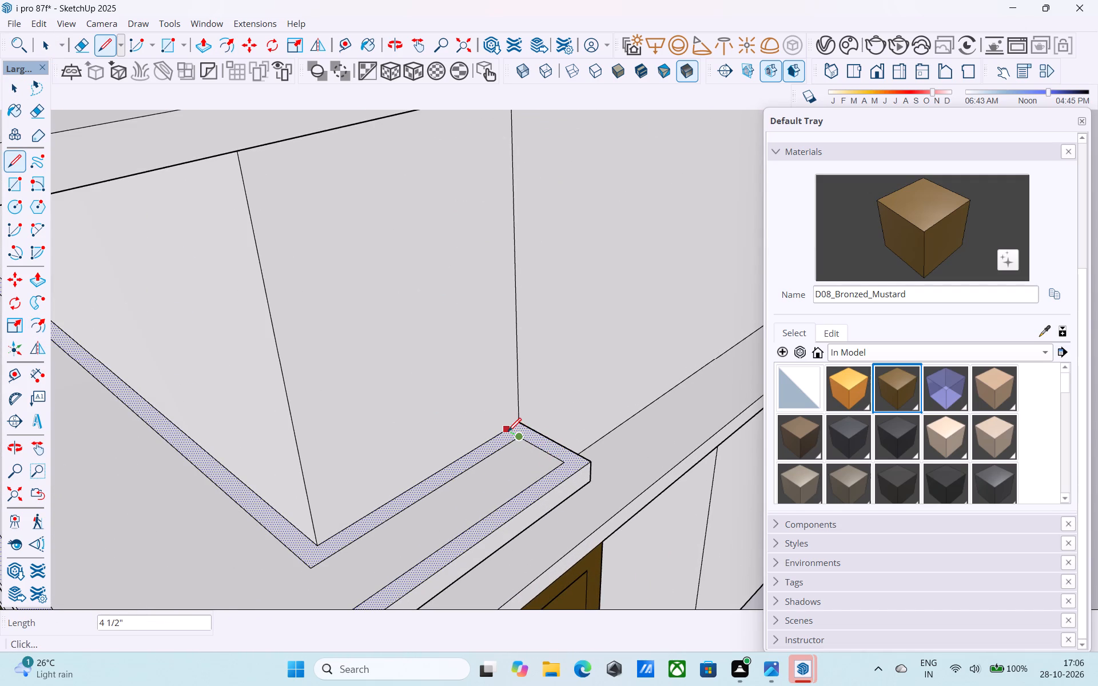
left_click(508, 433)
scroll(512, 421, "down", 11)
scroll(453, 474, "up", 12)
key("space")
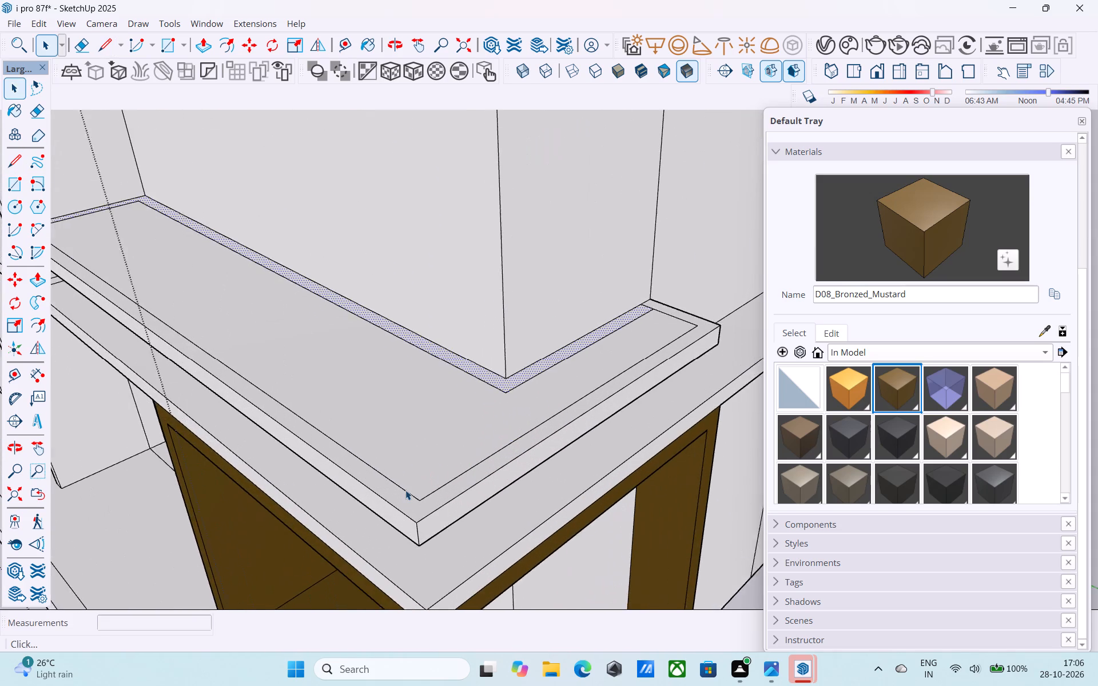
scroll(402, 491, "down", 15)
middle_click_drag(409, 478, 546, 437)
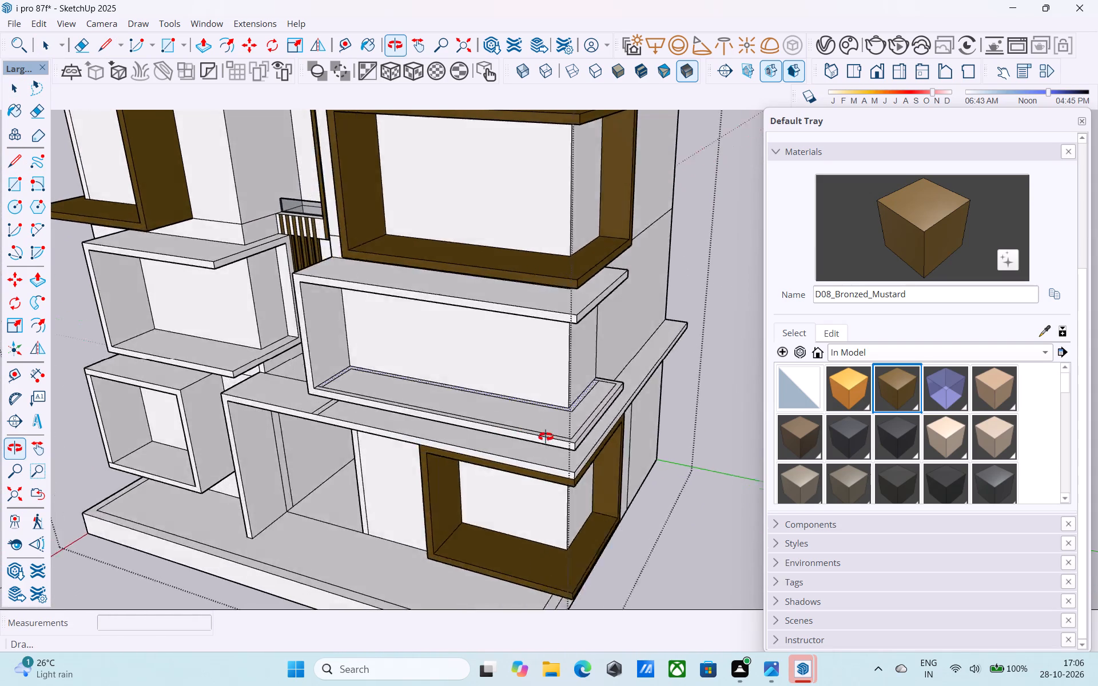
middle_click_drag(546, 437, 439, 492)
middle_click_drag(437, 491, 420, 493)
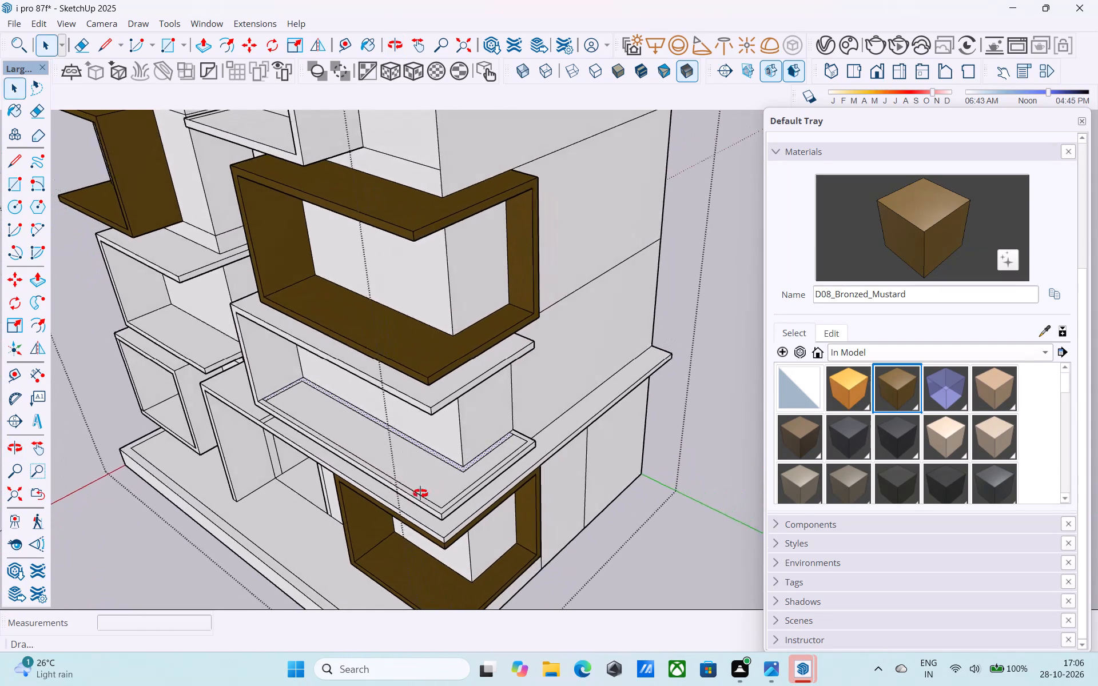
Offset the outline of the outer-edge floor strip on the unpainted corner balcony inward by 1.5".
middle_click_drag(420, 493, 388, 525)
scroll(419, 440, "up", 4)
middle_click_drag(352, 405, 504, 446)
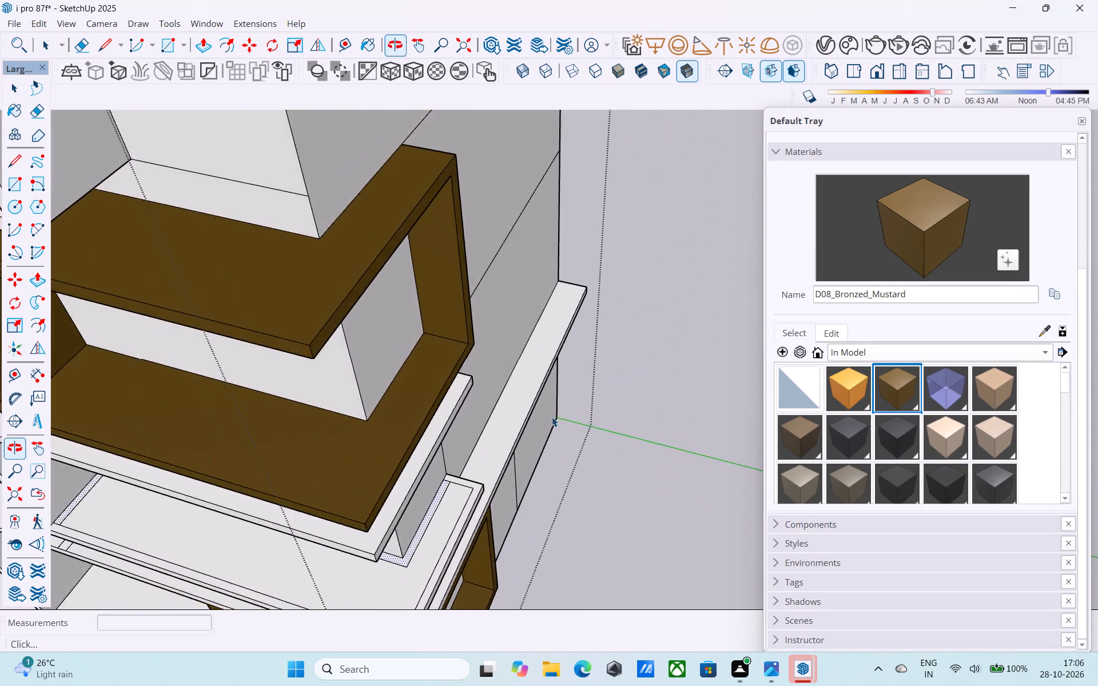
scroll(596, 389, "up", 1)
scroll(598, 388, "down", 6)
middle_click_drag(567, 448, 425, 414)
middle_click_drag(520, 376, 594, 356)
middle_click_drag(514, 383, 566, 365)
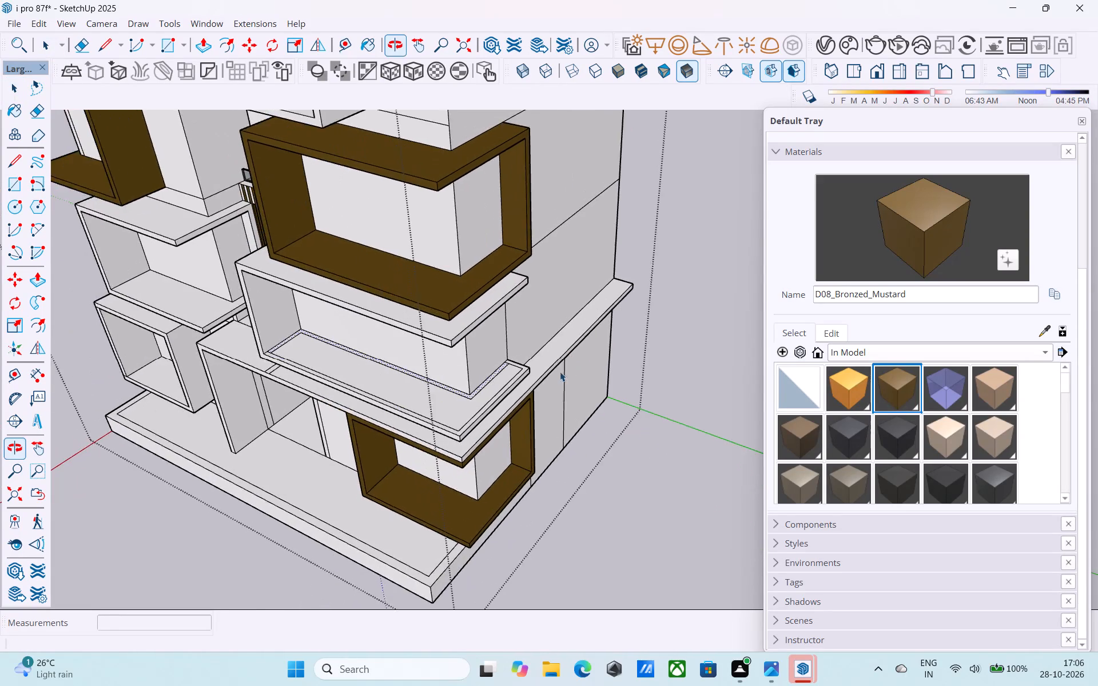
scroll(471, 441, "up", 19)
left_click(439, 429)
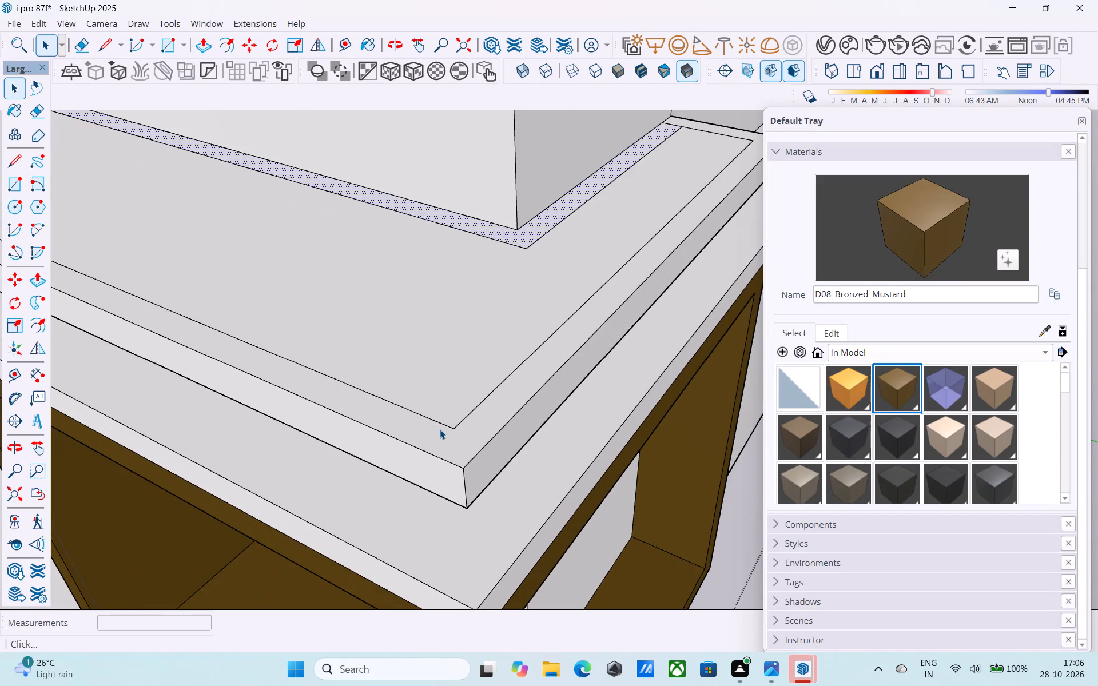
key("f")
left_click(440, 432)
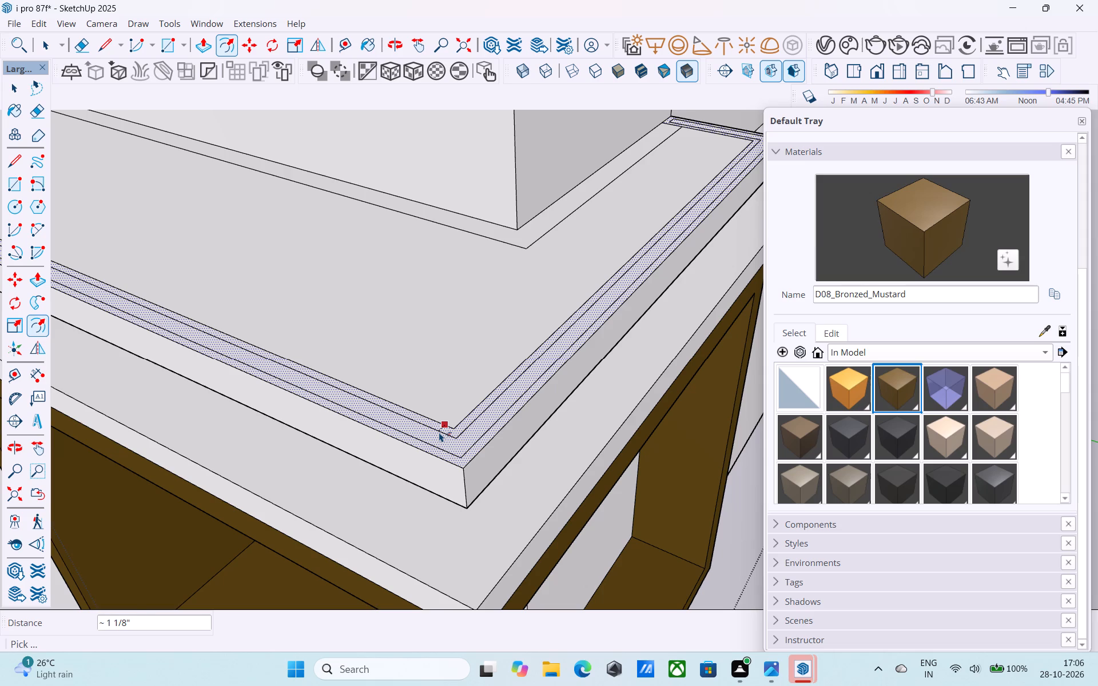
type("1.5\"")
key("Return")
key("space")
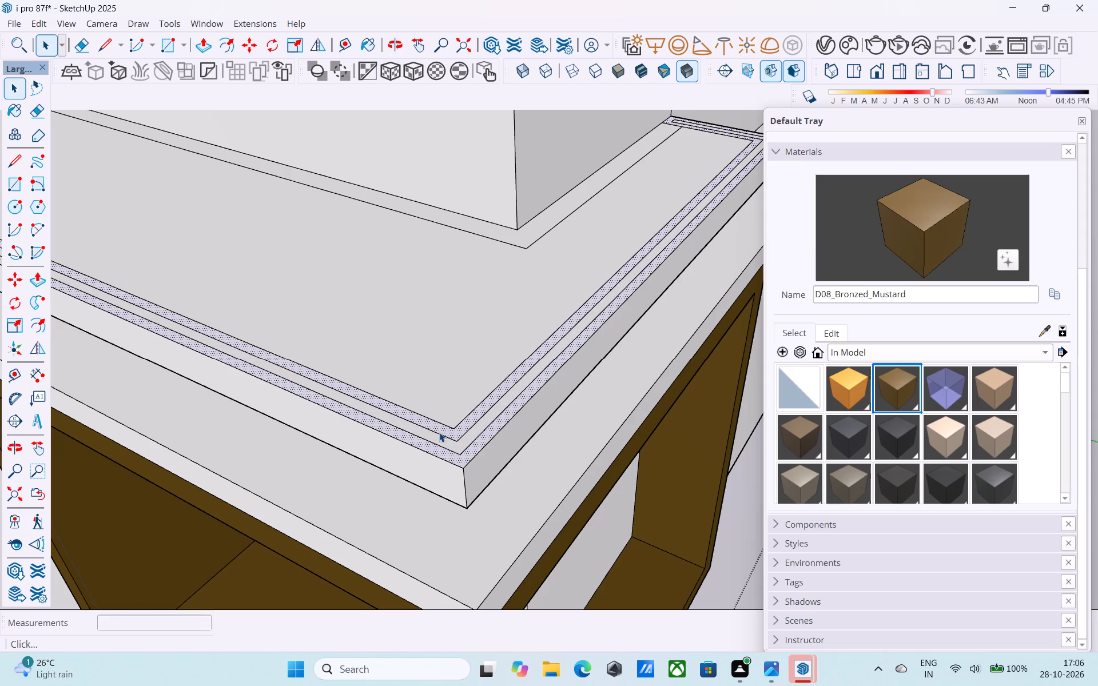
Push/Pull the middle strip of the balcony's outer border up 3' as a parapet wall.
scroll(439, 432, "up", 4)
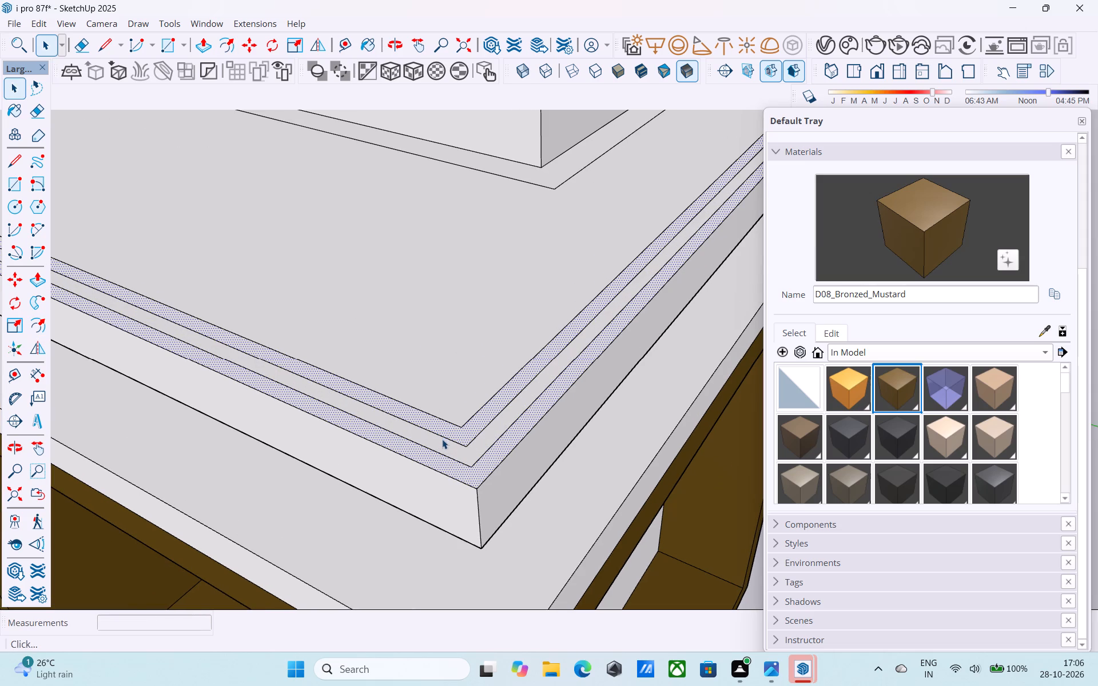
left_click(437, 442)
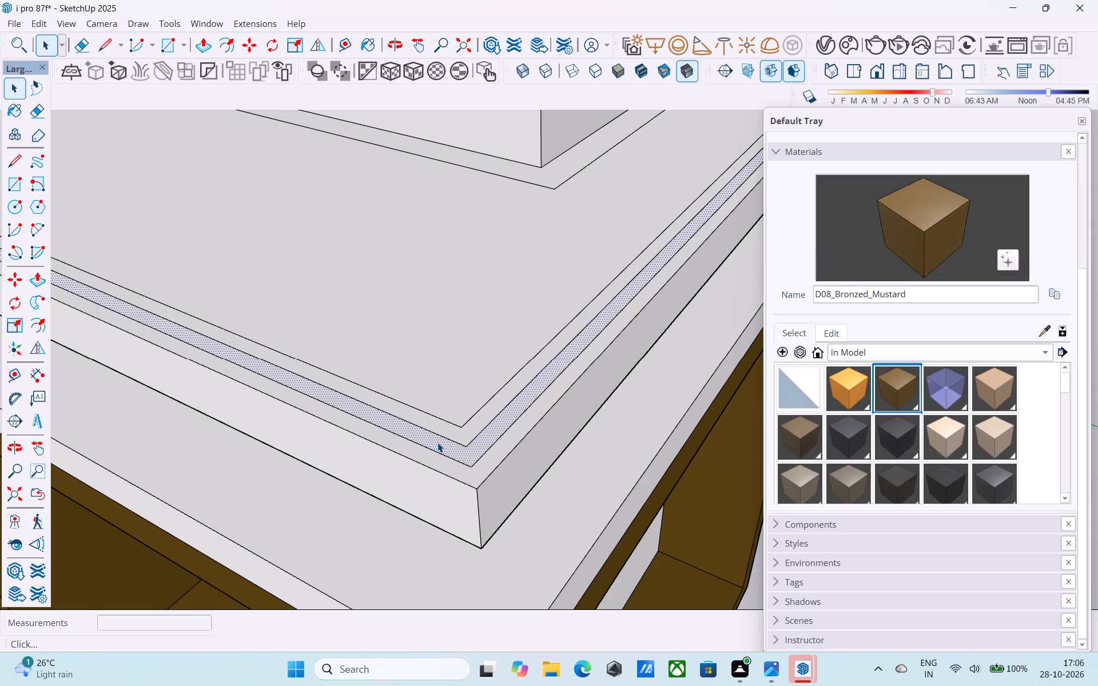
scroll(437, 442, "up", 4)
key("p")
left_click(443, 448)
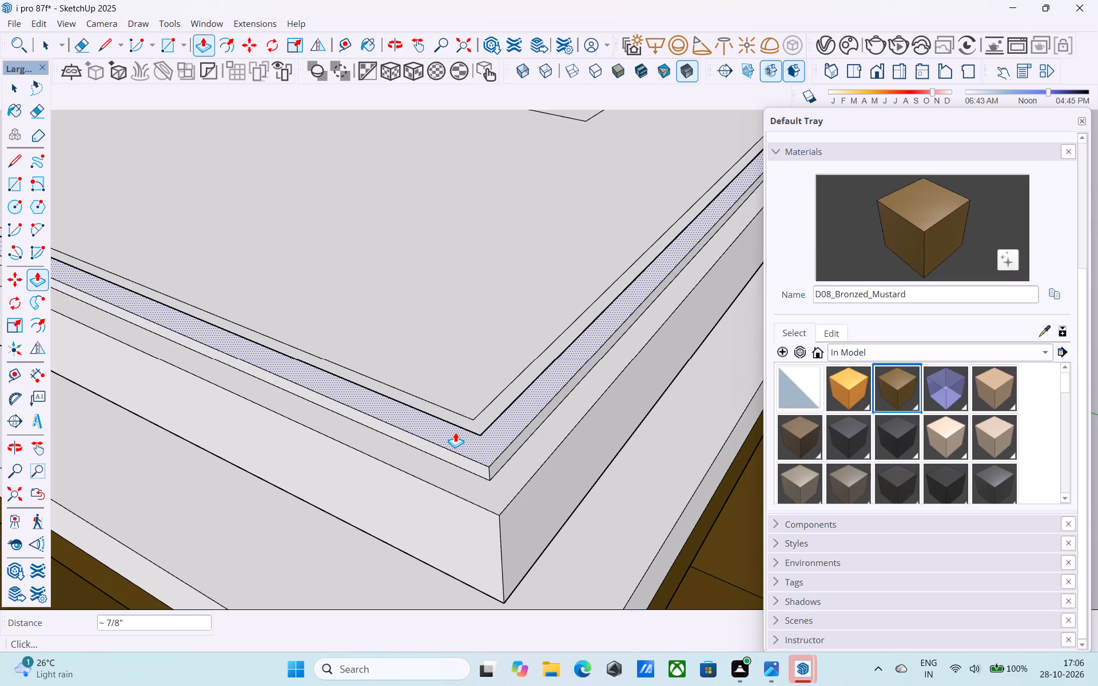
key("3")
key("apostrophe")
key("Return")
key("space")
Inspect the new corner balcony parapet from outside, above and at its wall end, and against the whole facade.
scroll(455, 428, "down", 11)
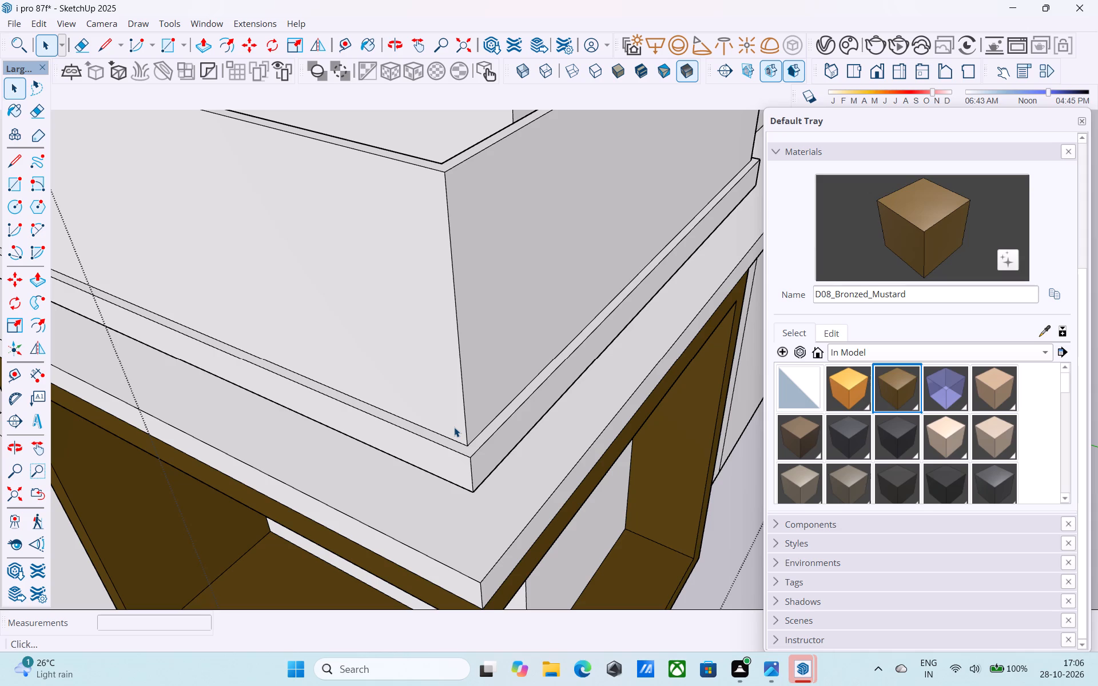
scroll(451, 428, "down", 8)
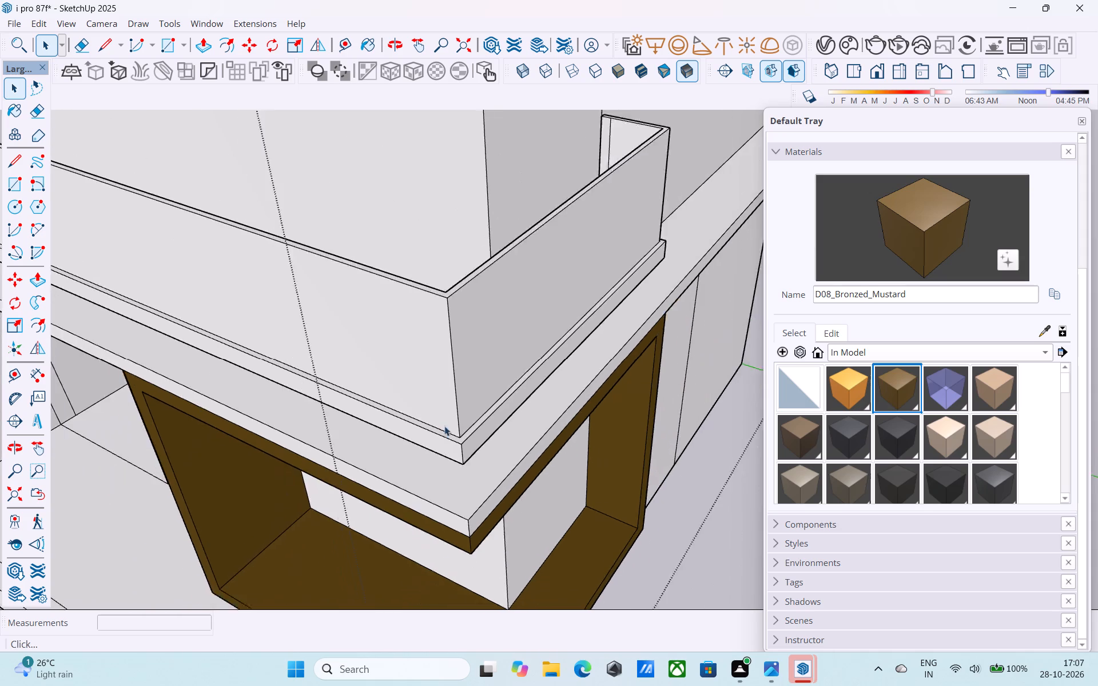
scroll(444, 426, "down", 9)
middle_click_drag(471, 452, 508, 382)
scroll(513, 383, "down", 5)
middle_click_drag(492, 422, 505, 346)
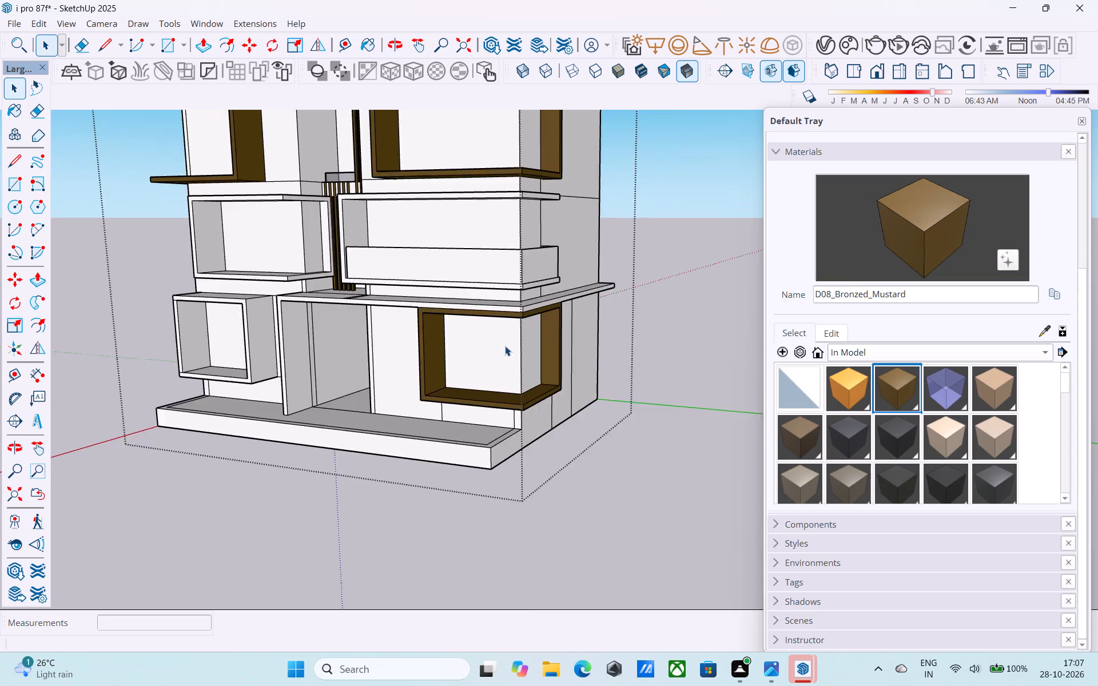
scroll(505, 346, "up", 6)
scroll(505, 346, "down", 6)
middle_click_drag(505, 346, 329, 514)
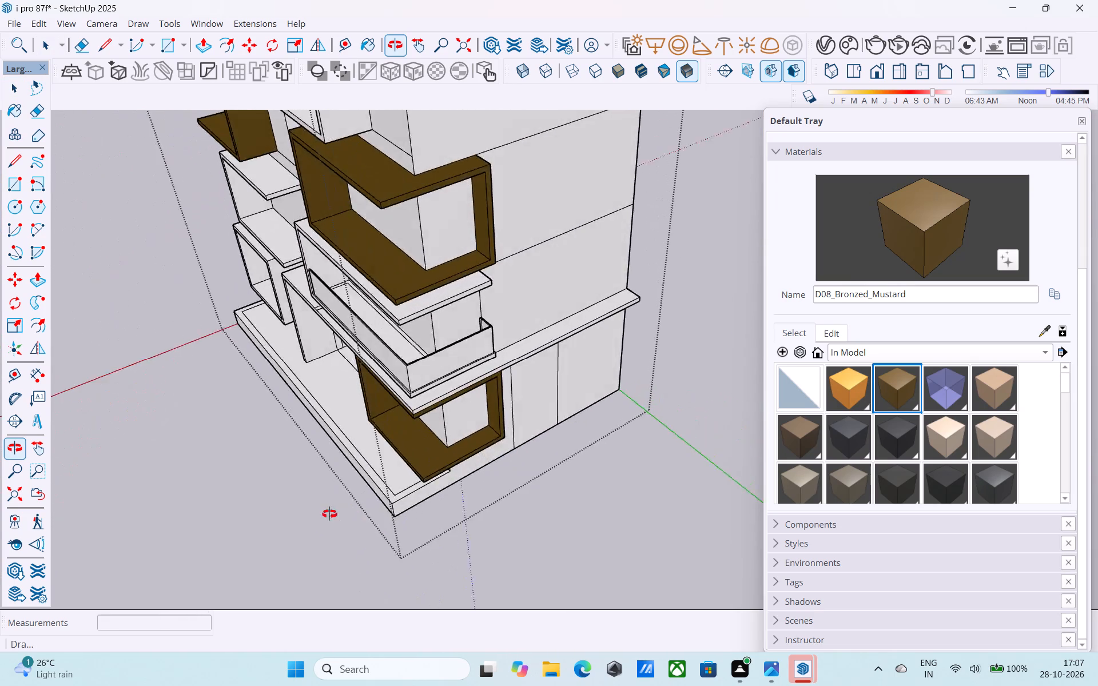
middle_click_drag(329, 514, 628, 384)
scroll(665, 344, "up", 11)
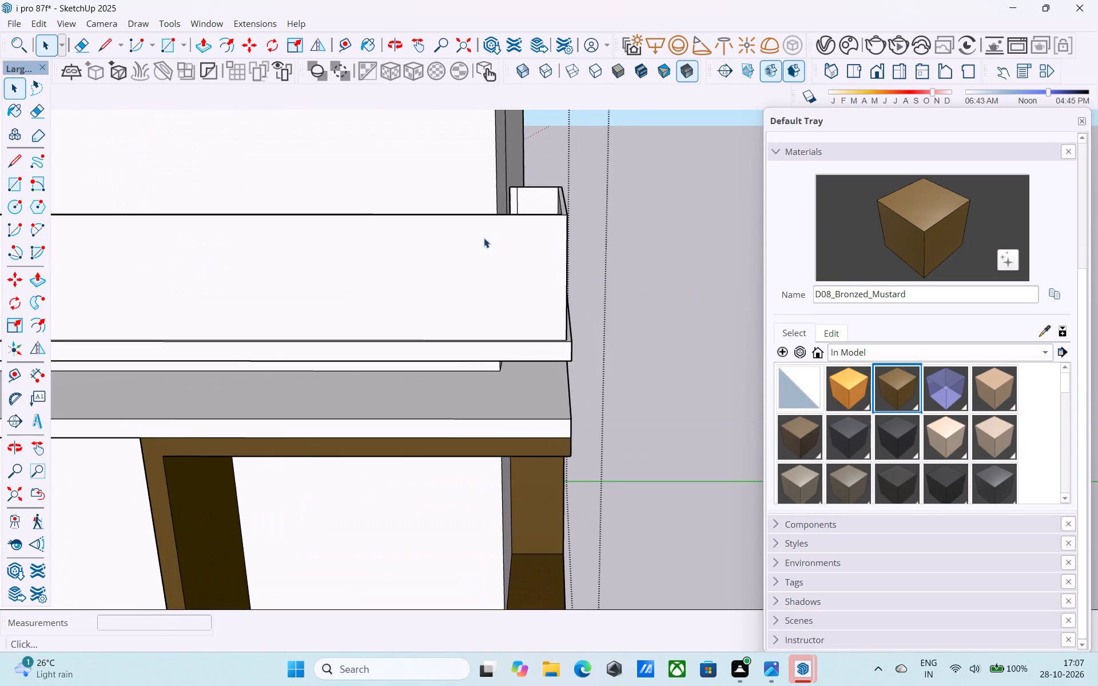
middle_click_drag(483, 242, 366, 368)
scroll(530, 349, "down", 5)
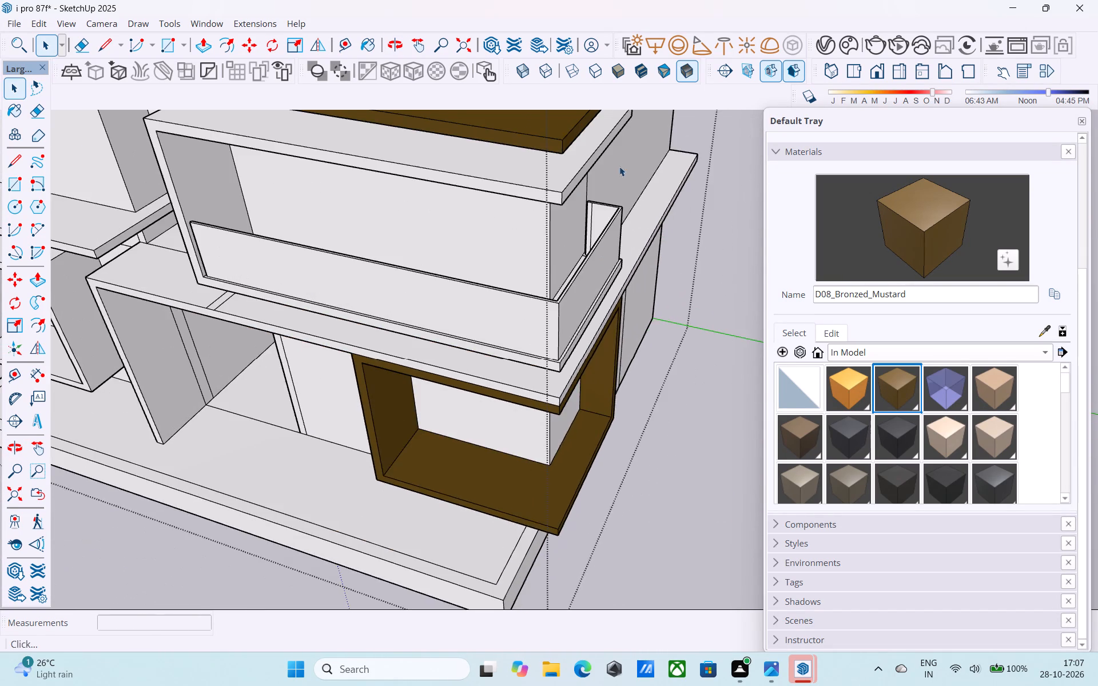
scroll(620, 163, "up", 10)
middle_click_drag(539, 290, 547, 269)
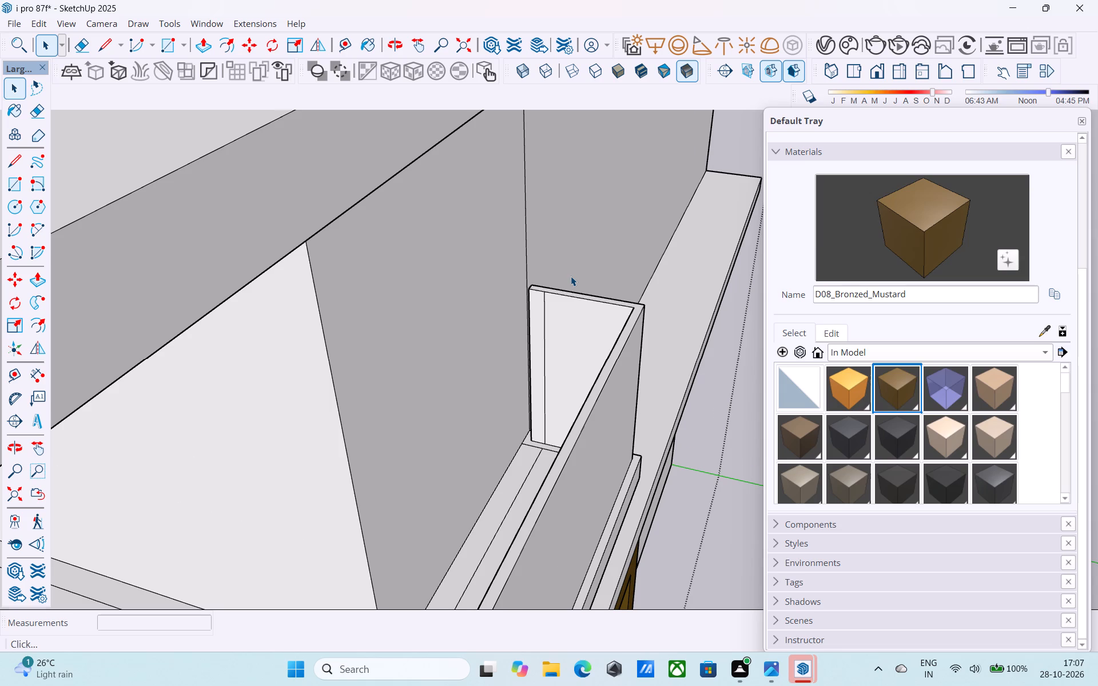
scroll(571, 276, "down", 6)
middle_click_drag(572, 285, 567, 249)
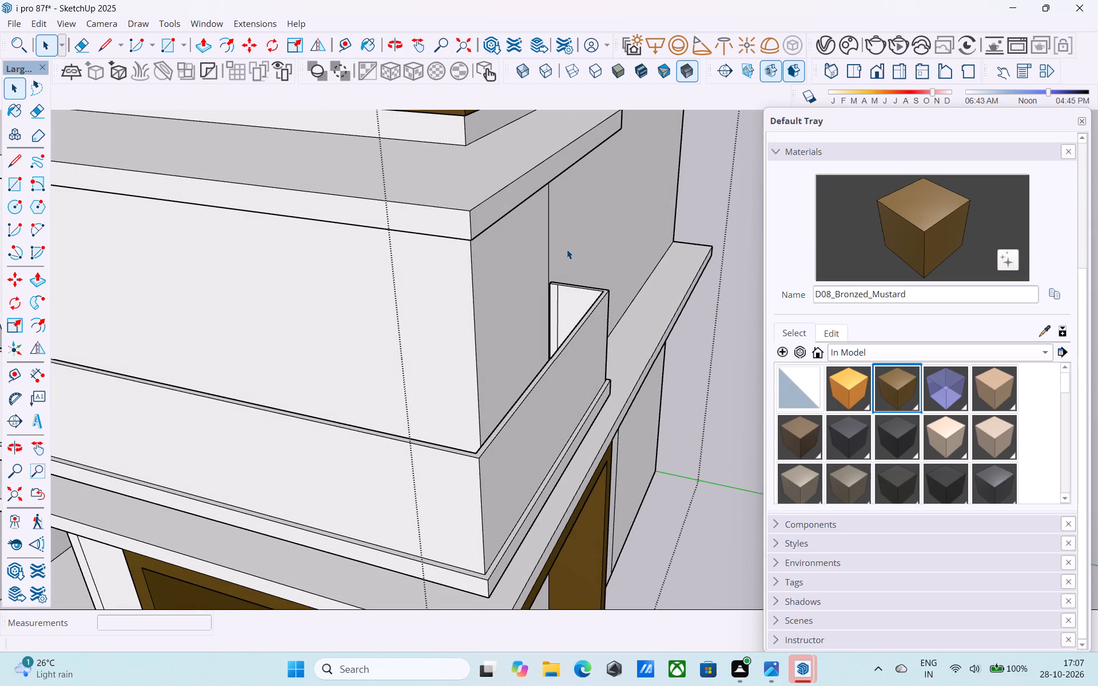
scroll(567, 249, "down", 5)
middle_click_drag(582, 354, 546, 277)
scroll(641, 338, "down", 9)
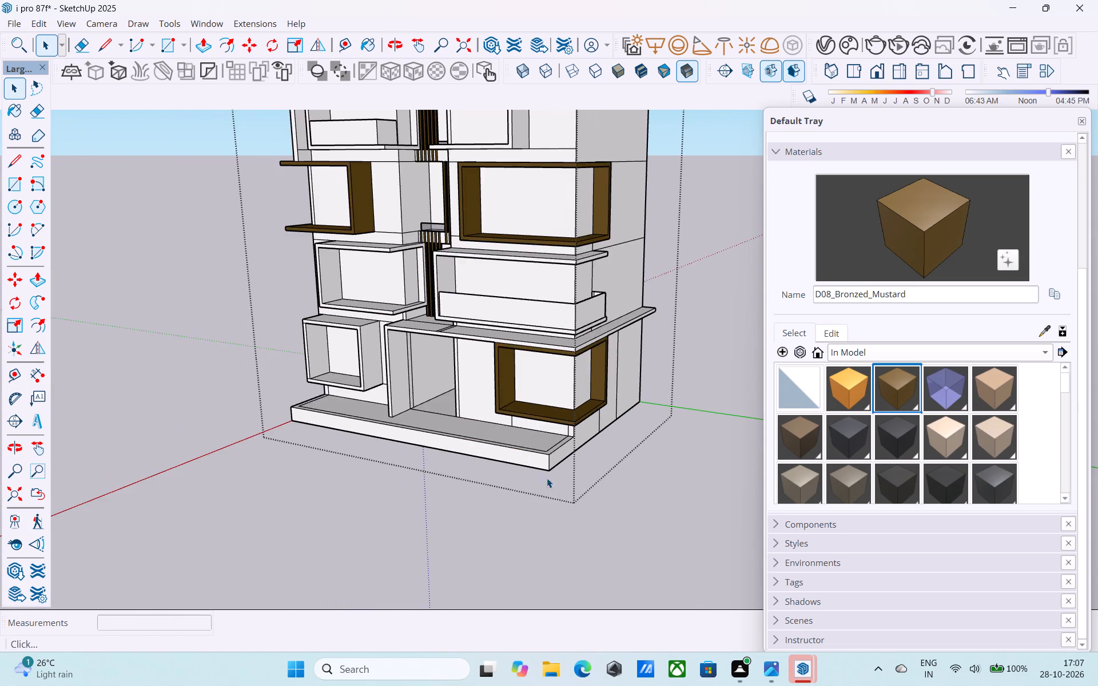
scroll(547, 477, "down", 10)
middle_click_drag(530, 464, 542, 418)
scroll(550, 271, "up", 6)
middle_click_drag(555, 268, 576, 266)
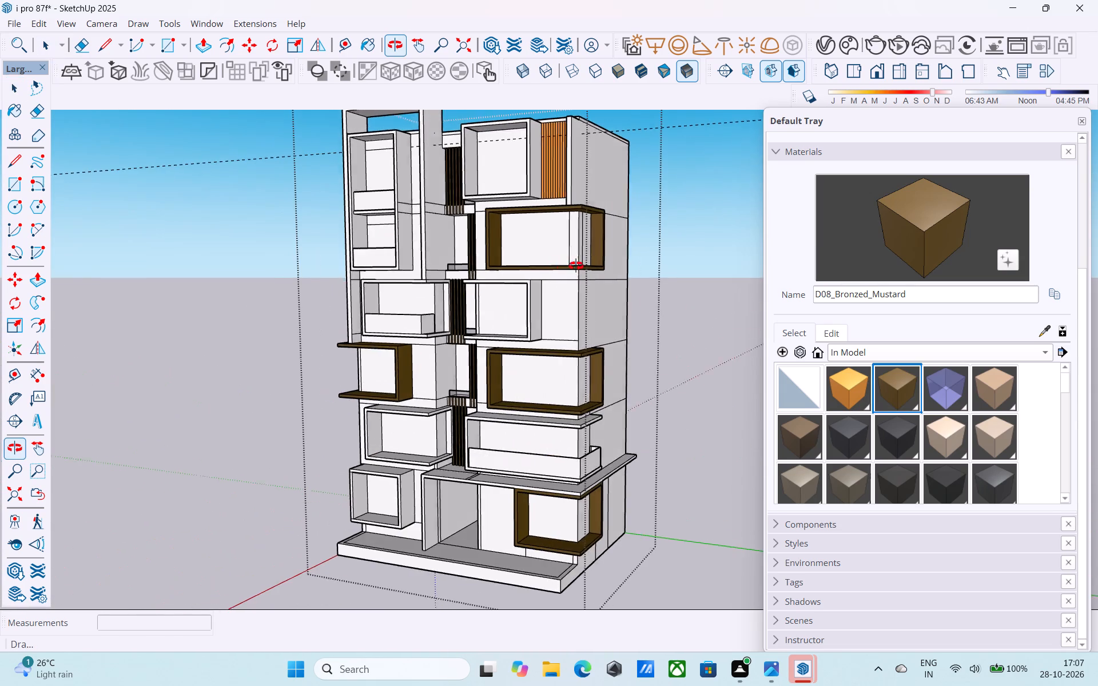
middle_click_drag(576, 266, 671, 304)
scroll(671, 304, "up", 1)
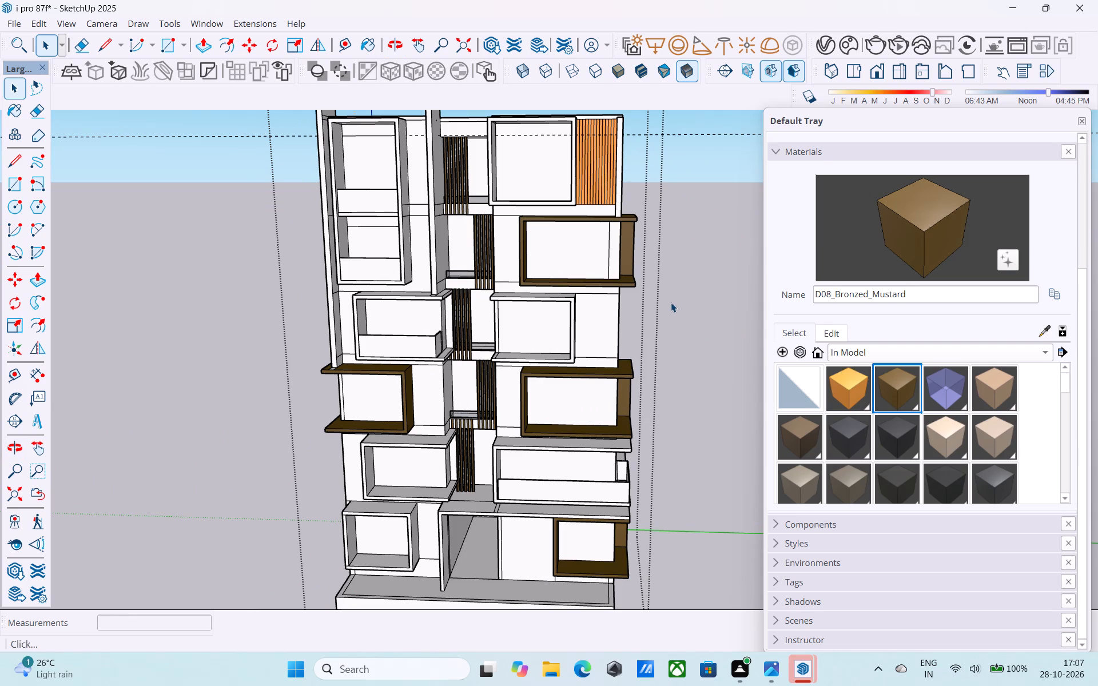
middle_click_drag(610, 351, 548, 336)
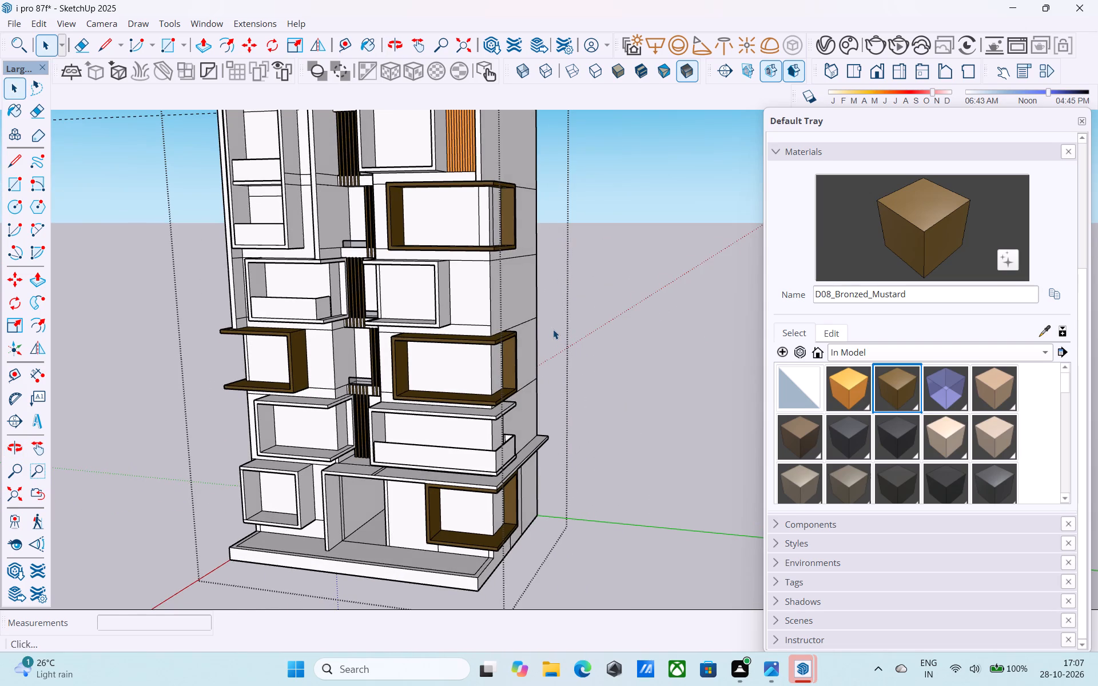
middle_click_drag(542, 322, 528, 310)
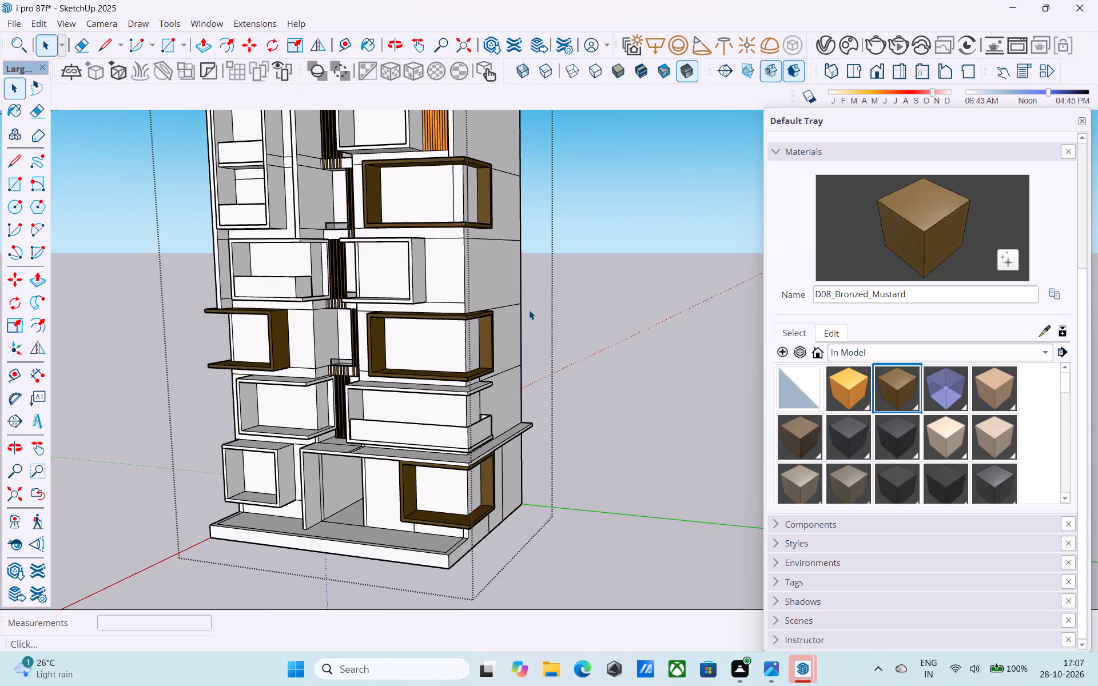
On the bronze balcony wrapping the opposite corner, copy the bottom edge of the narrow wall strip at the building corner up 3'.
middle_click_drag(464, 400, 468, 388)
scroll(405, 384, "up", 6)
middle_click_drag(394, 390, 636, 458)
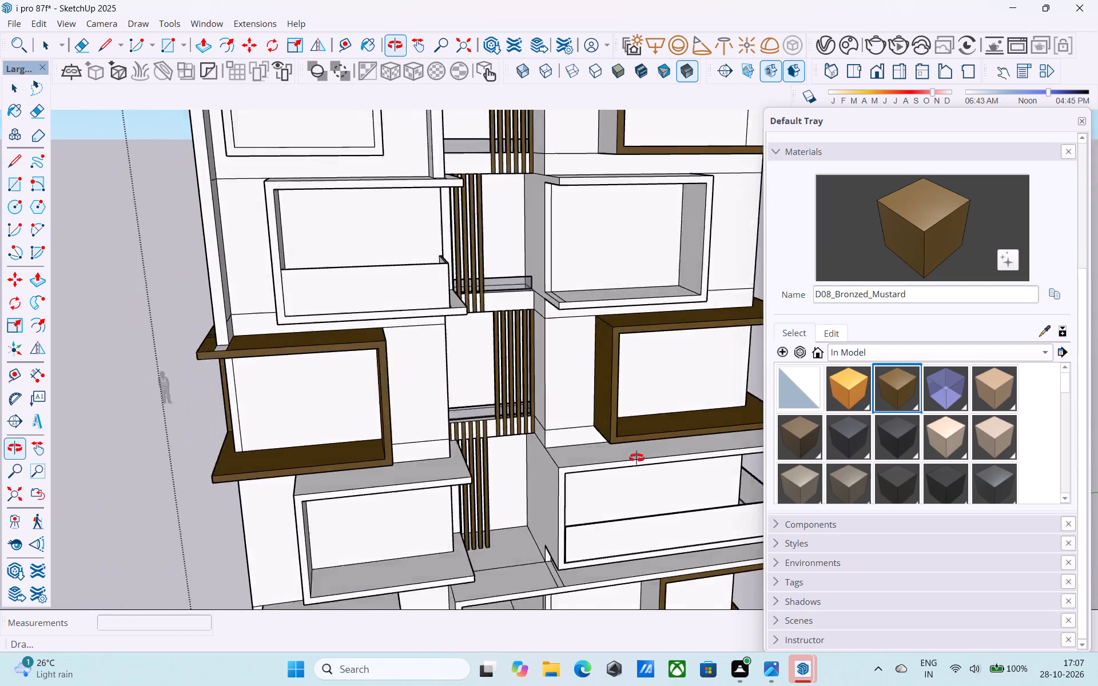
middle_click_drag(636, 458, 571, 336)
scroll(575, 336, "down", 4)
middle_click_drag(504, 377, 562, 422)
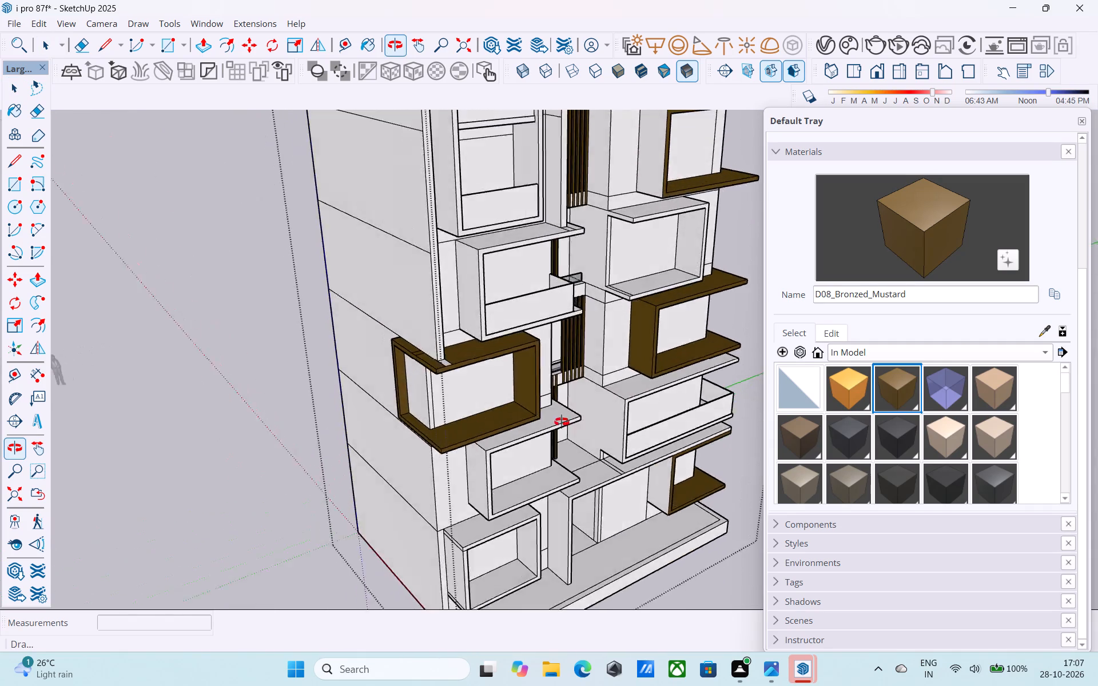
middle_click_drag(562, 422, 566, 425)
scroll(499, 466, "up", 12)
middle_click_drag(418, 425, 391, 408)
scroll(396, 408, "up", 4)
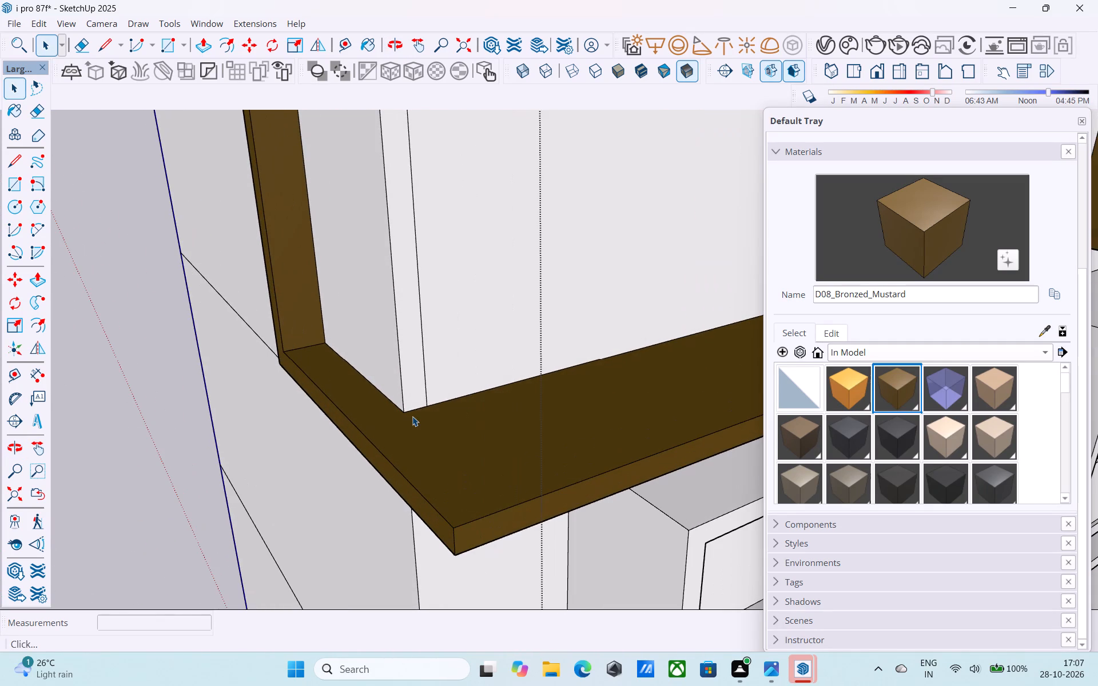
left_click(413, 409)
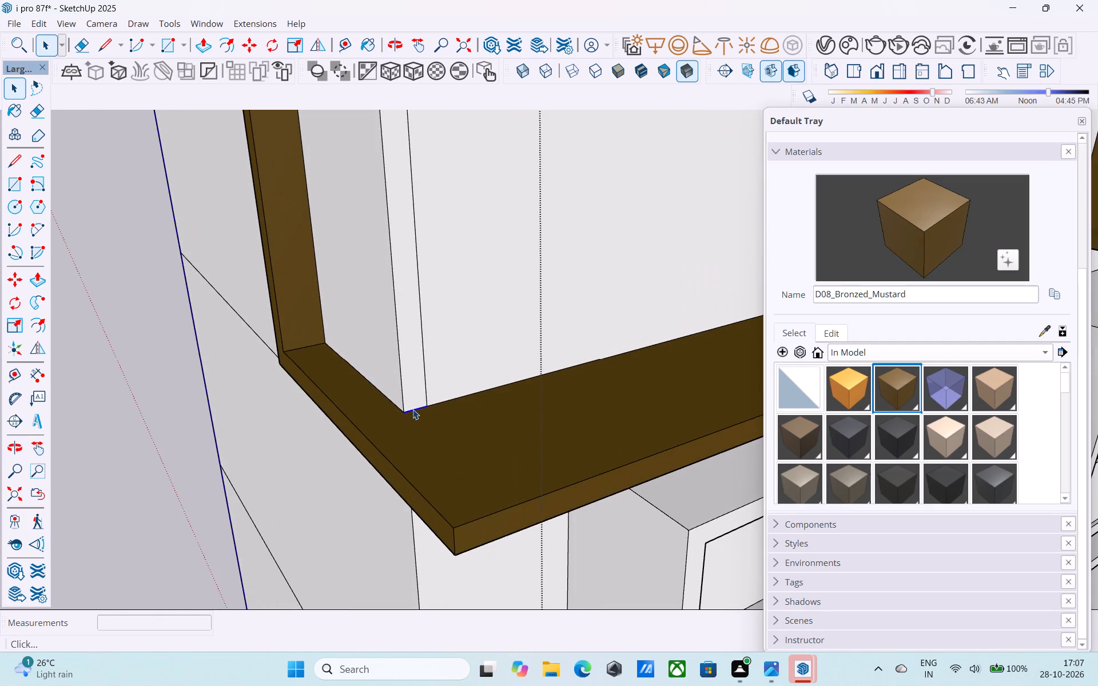
key("m")
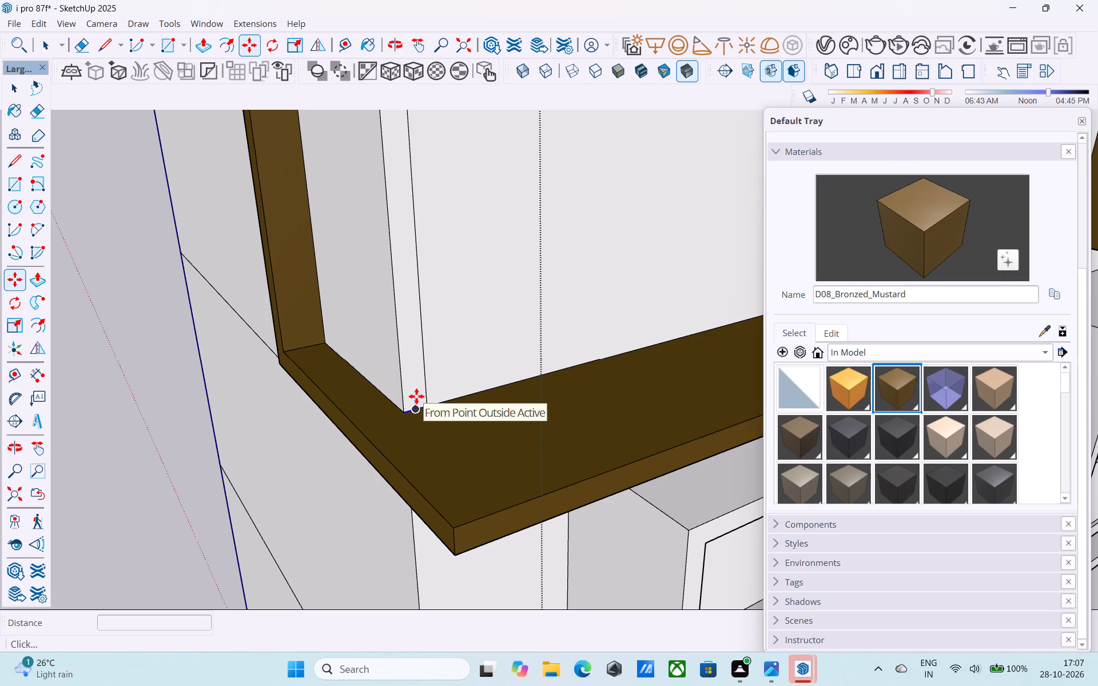
middle_click_drag(417, 392, 393, 397)
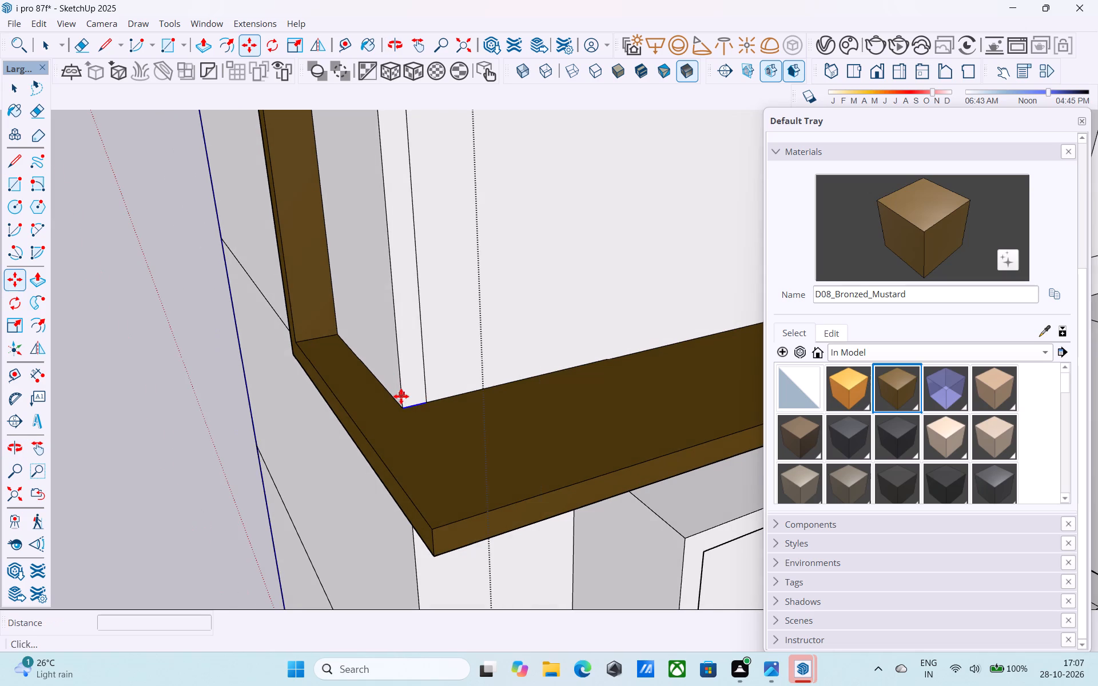
left_click(429, 402)
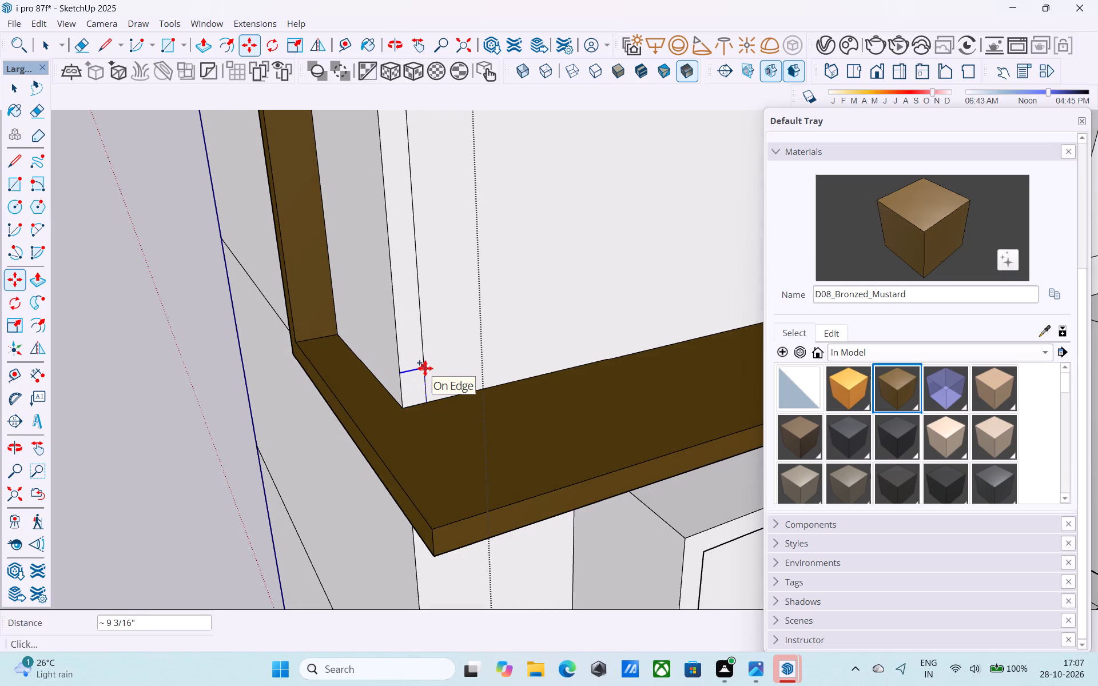
type("3'")
key("Return")
key("space")
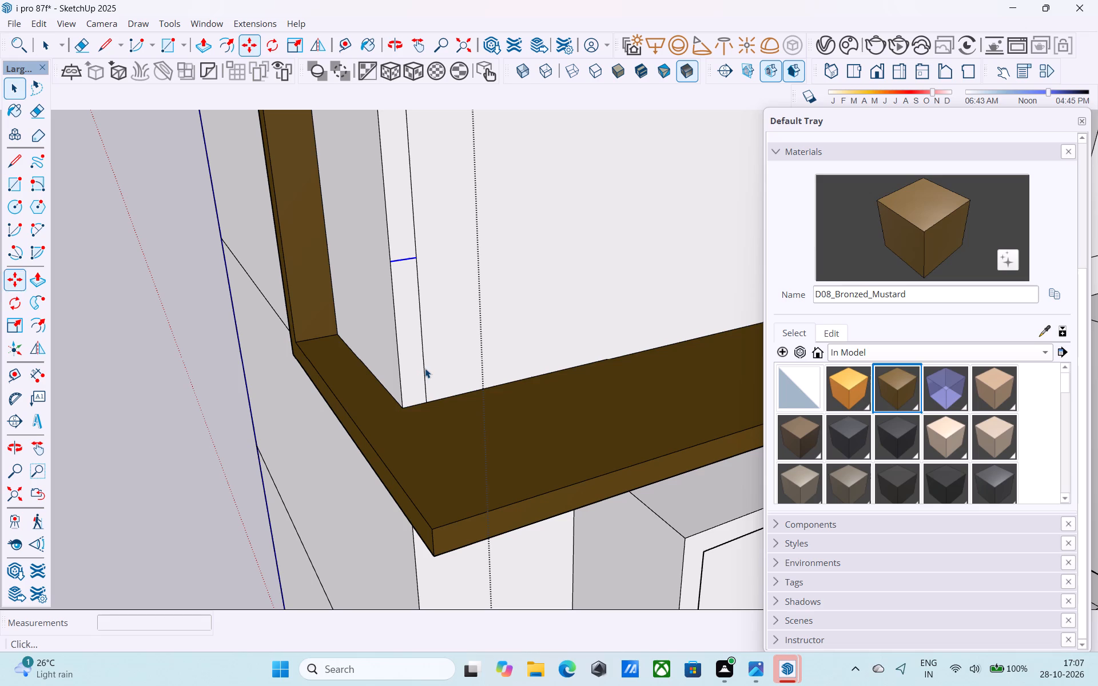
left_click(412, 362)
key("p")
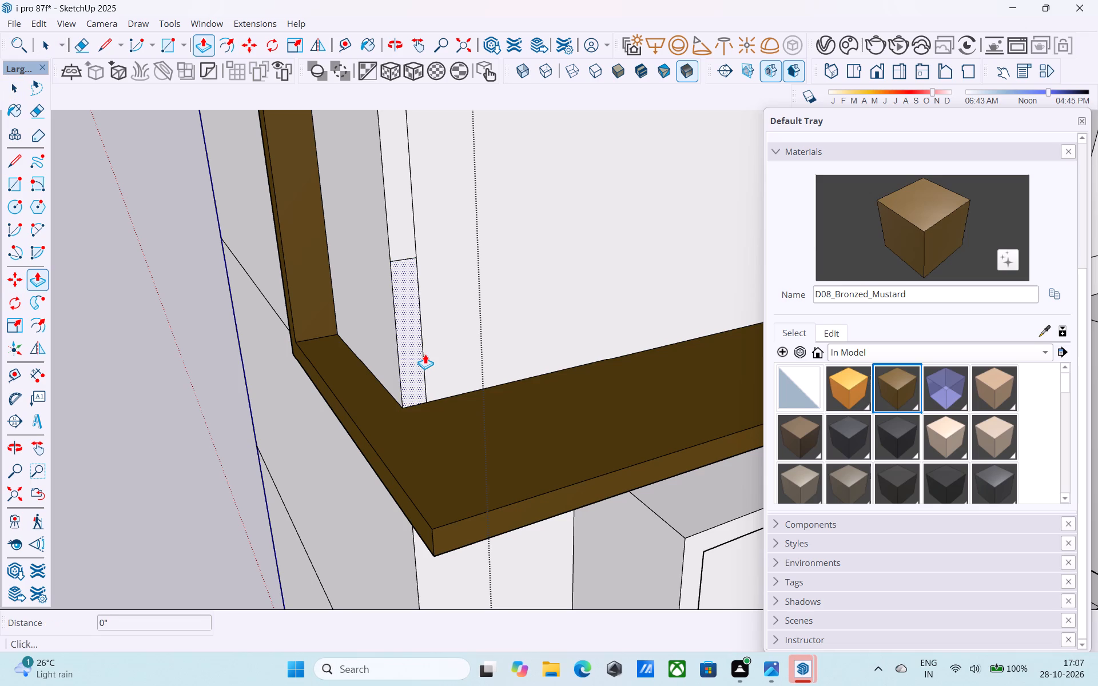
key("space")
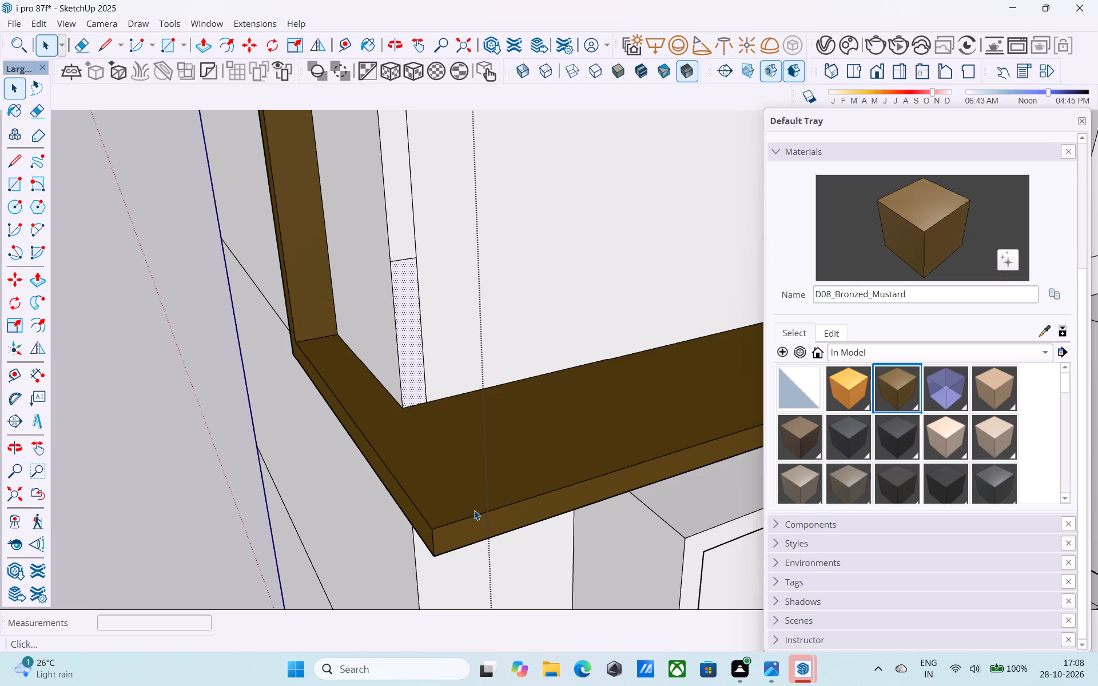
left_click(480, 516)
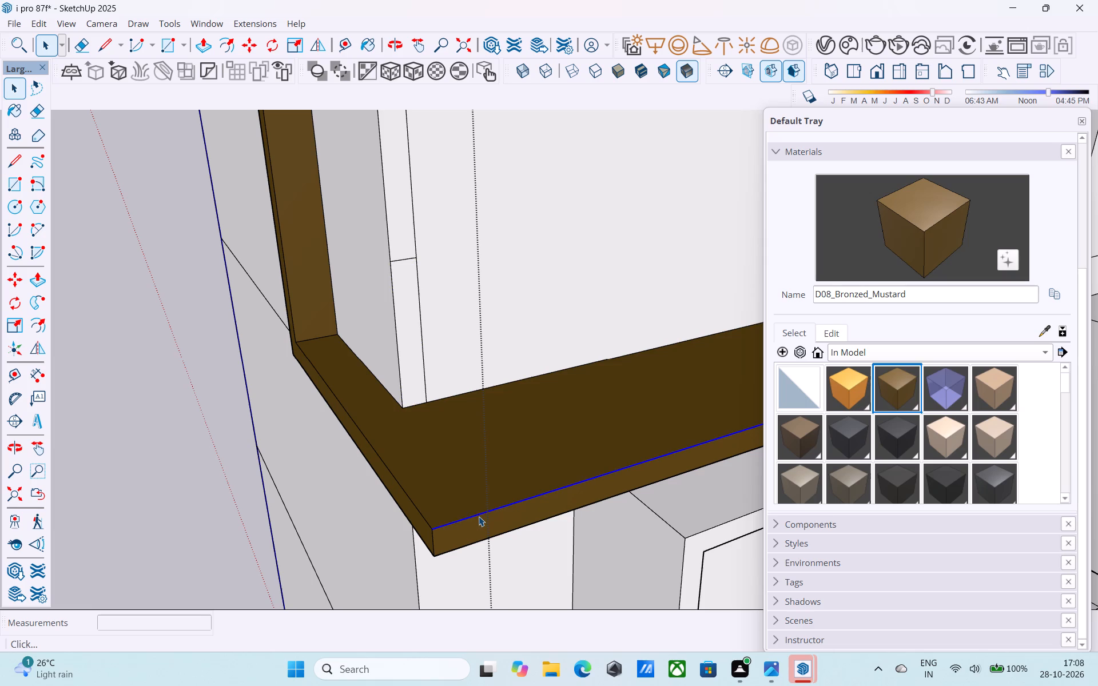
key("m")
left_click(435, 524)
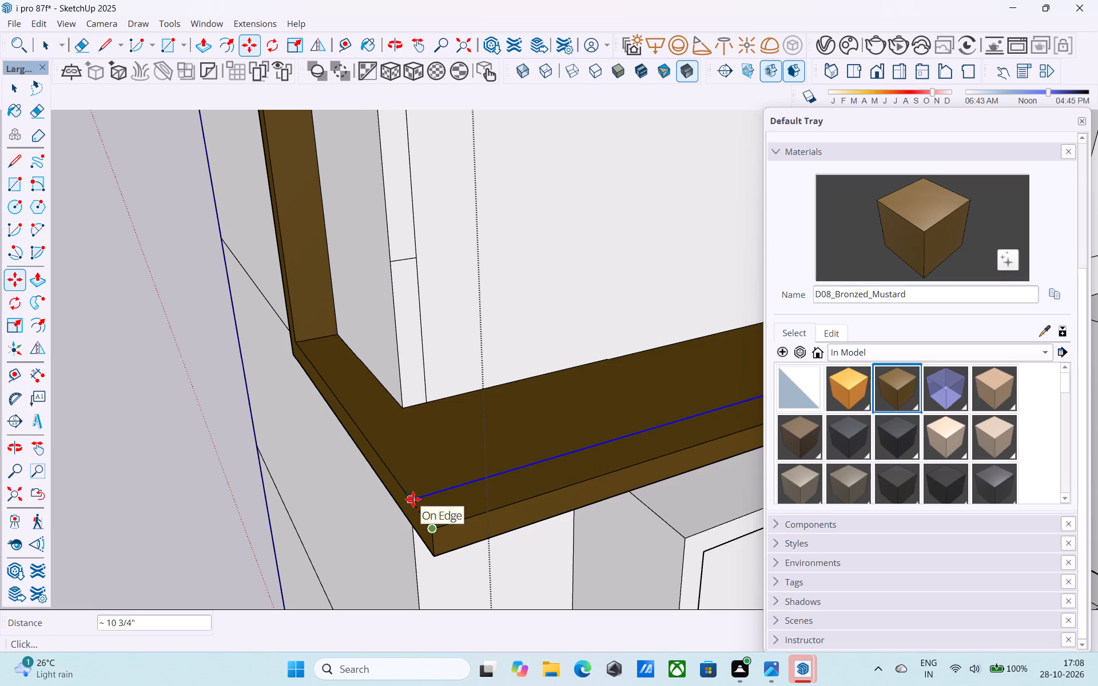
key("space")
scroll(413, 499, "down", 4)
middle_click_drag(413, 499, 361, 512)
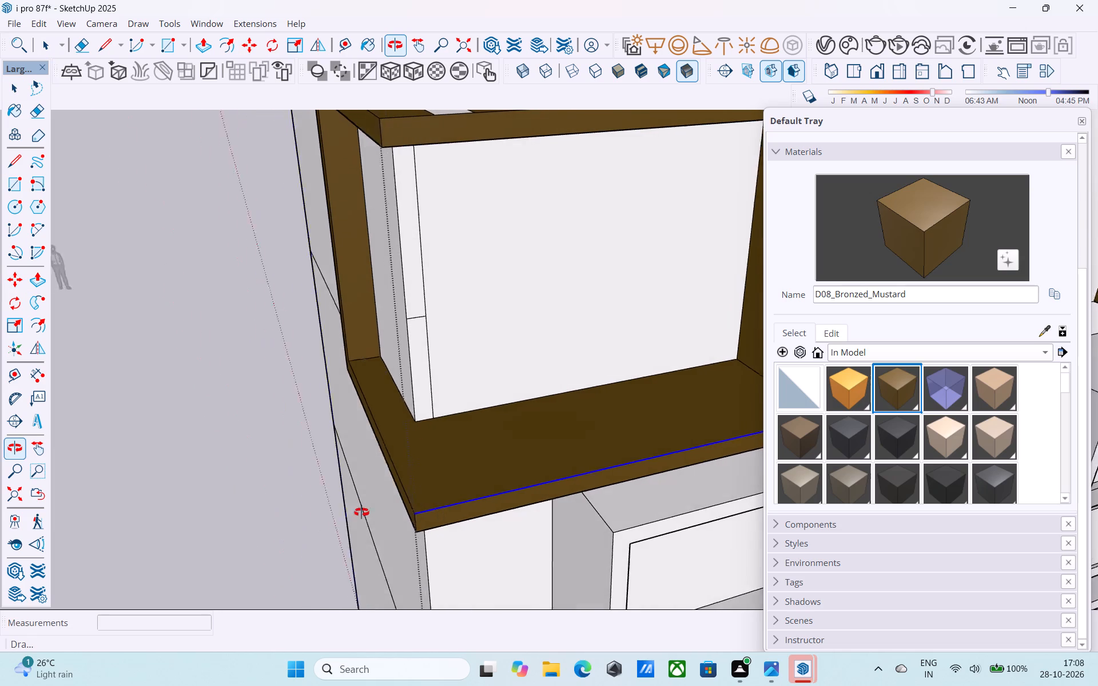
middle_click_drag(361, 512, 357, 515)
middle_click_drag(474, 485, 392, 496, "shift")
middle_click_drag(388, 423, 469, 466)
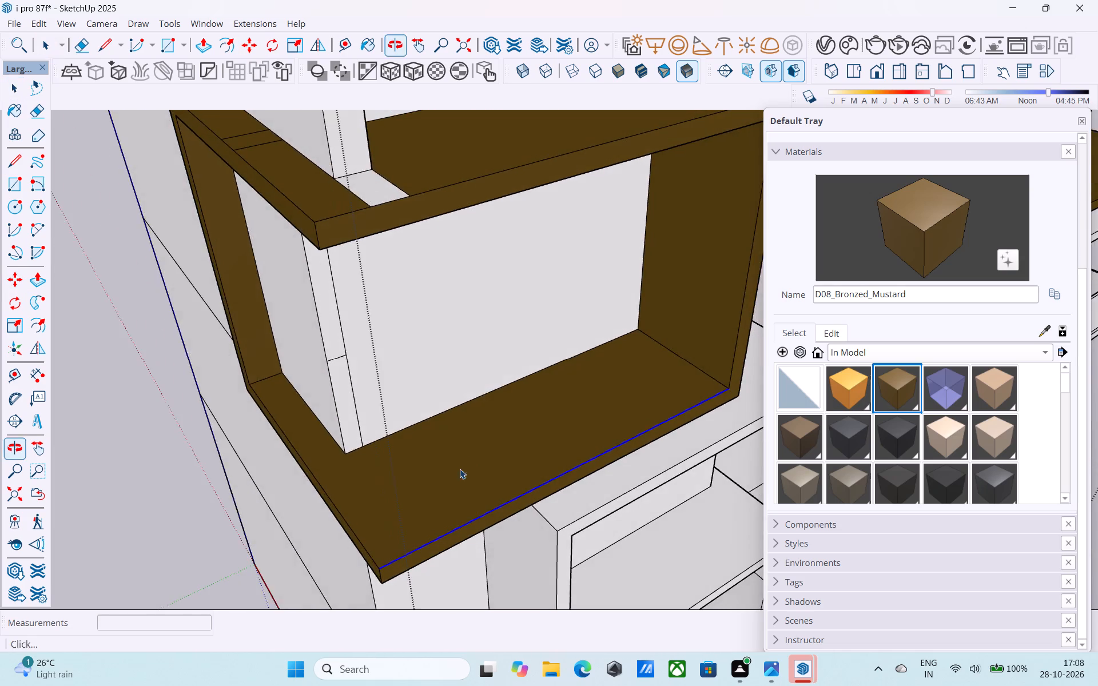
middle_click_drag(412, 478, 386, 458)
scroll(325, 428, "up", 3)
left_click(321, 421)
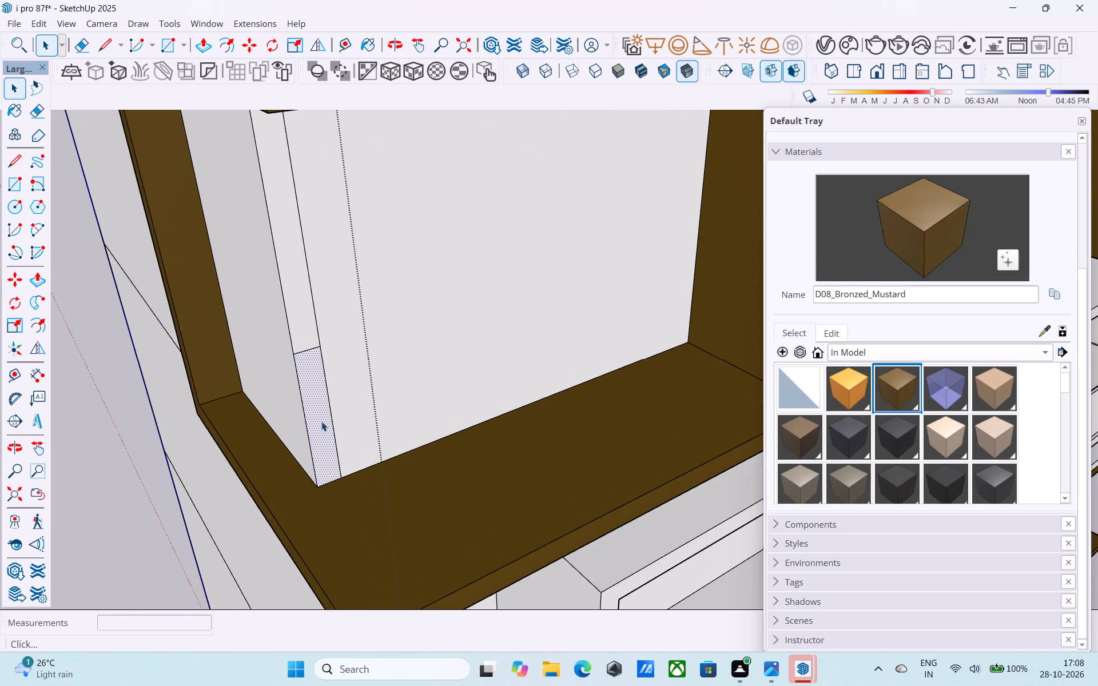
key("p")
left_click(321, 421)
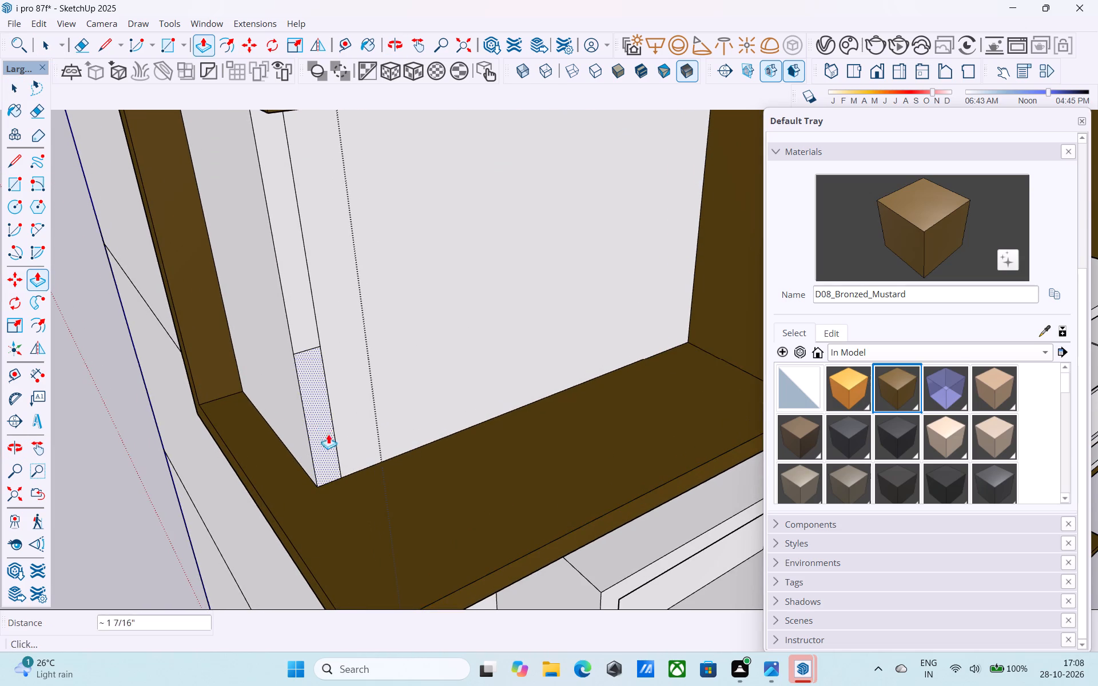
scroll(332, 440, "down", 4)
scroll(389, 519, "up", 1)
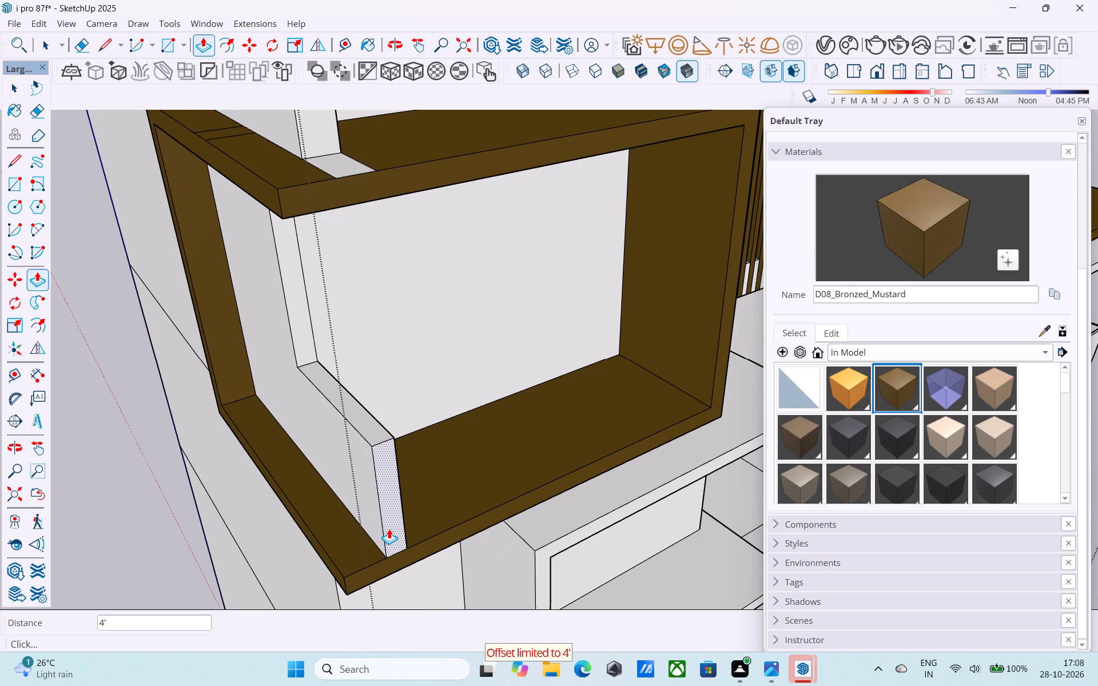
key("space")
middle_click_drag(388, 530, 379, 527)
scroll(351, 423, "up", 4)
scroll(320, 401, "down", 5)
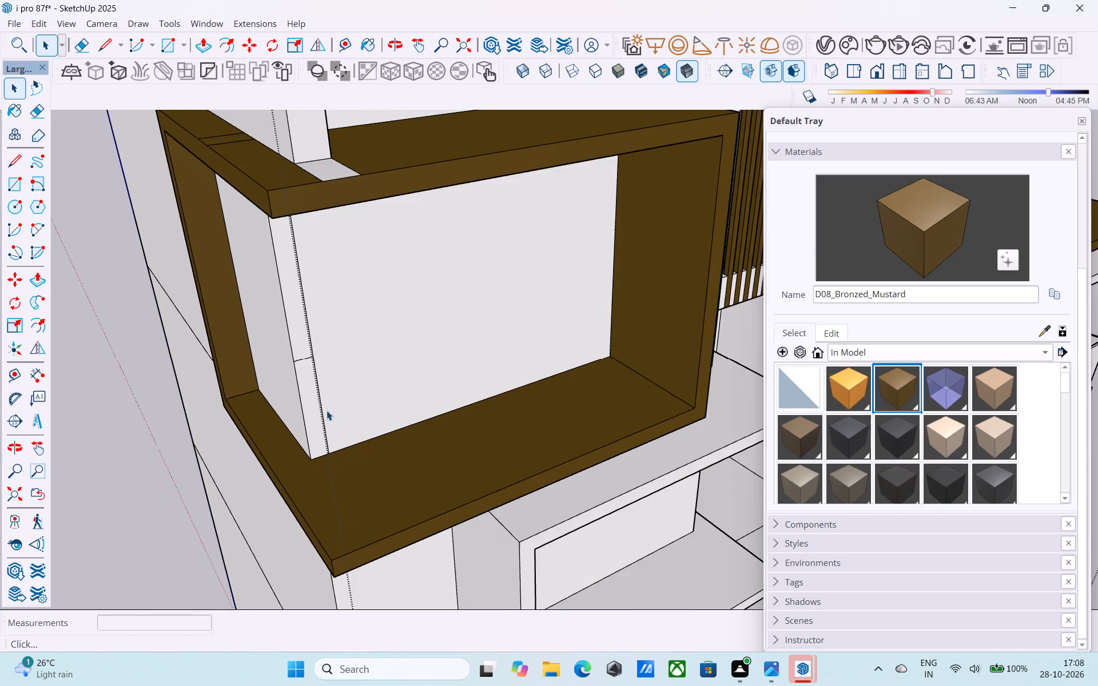
Draw two parallel 4' lines across the bronze balcony floor from the narrow wall strip's bottom corners to the outer edge.
middle_click_drag(388, 451, 359, 453)
scroll(314, 453, "up", 2)
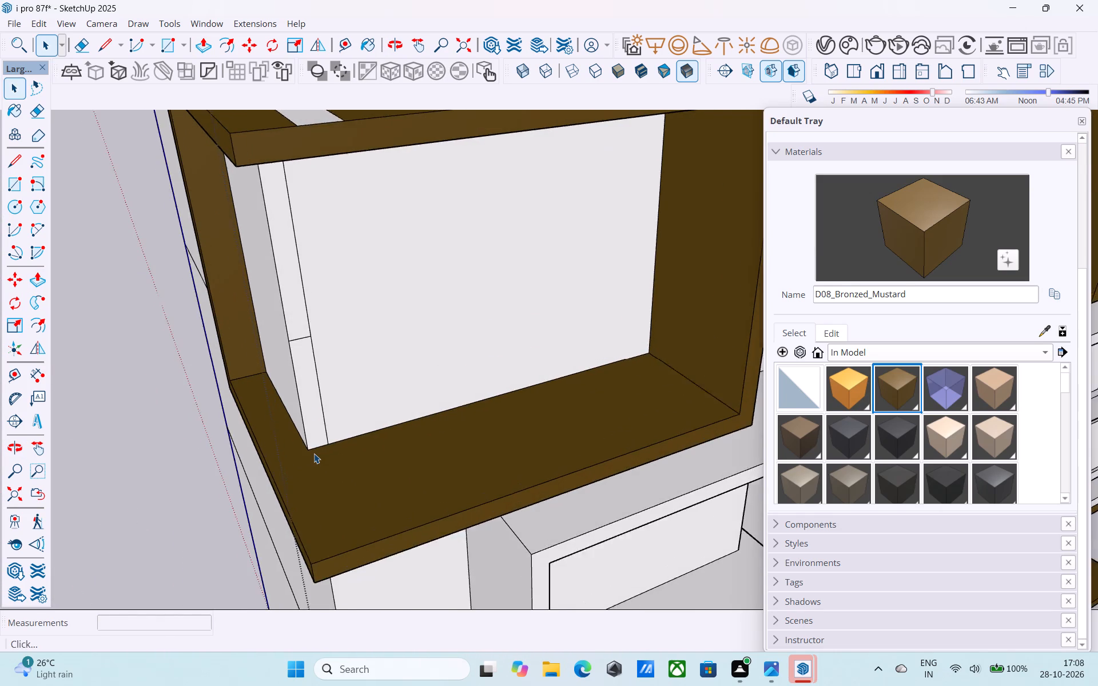
scroll(314, 453, "up", 4)
key("r")
left_click(306, 448)
scroll(306, 448, "down", 6)
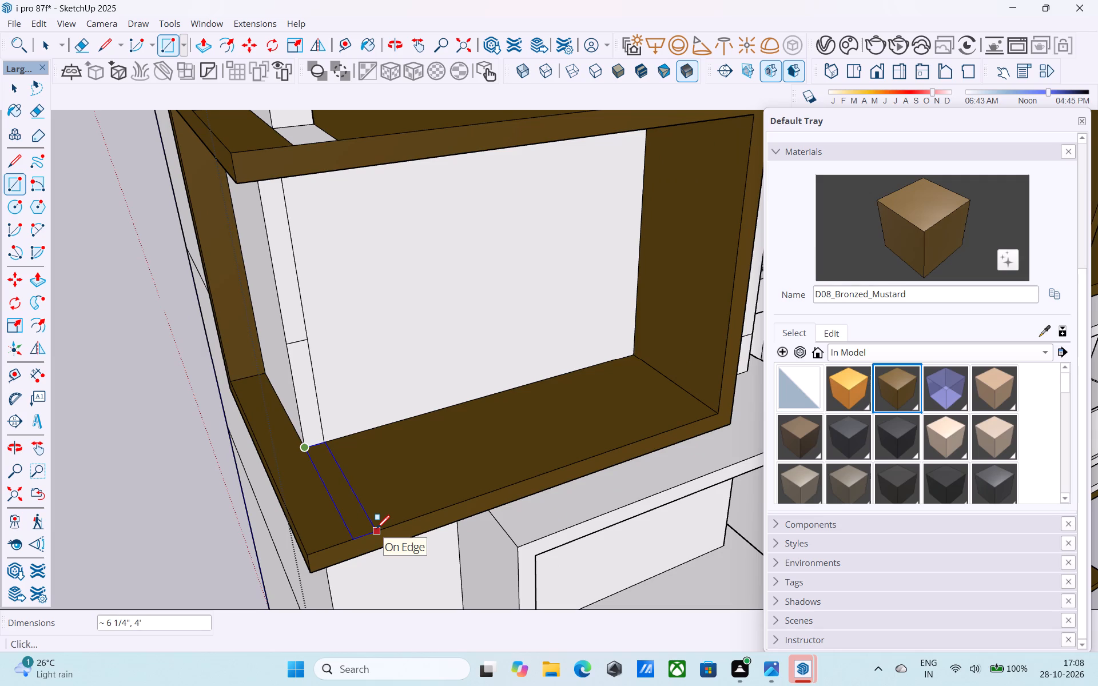
key("l")
left_click(326, 436)
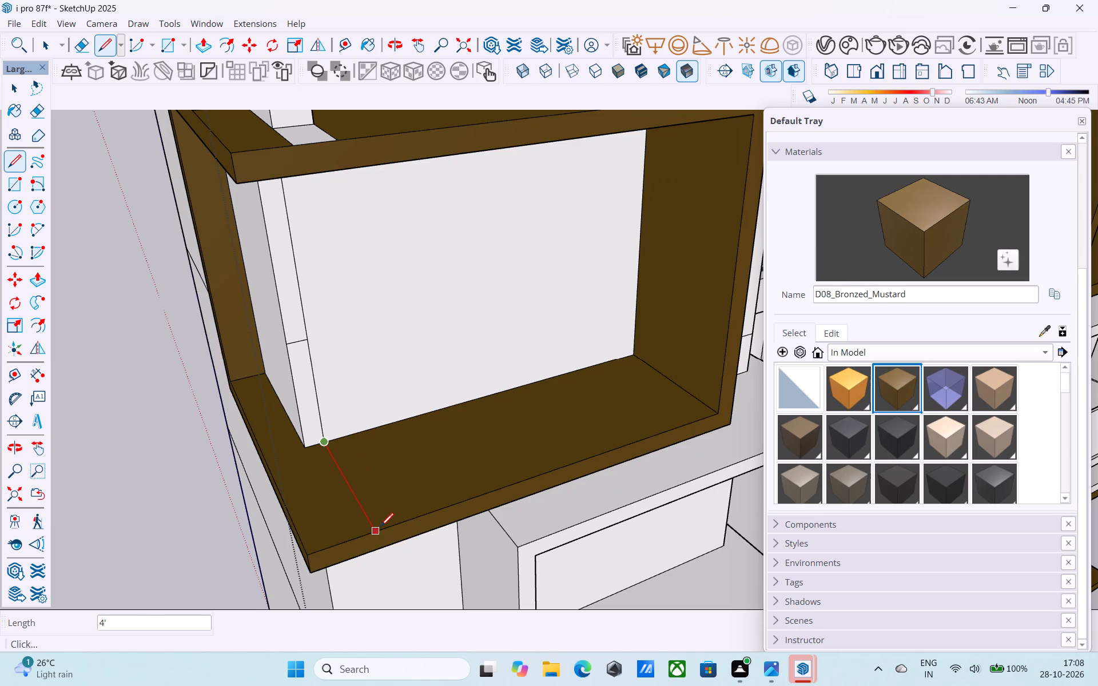
left_click(380, 528)
left_click(300, 444)
left_click(355, 543)
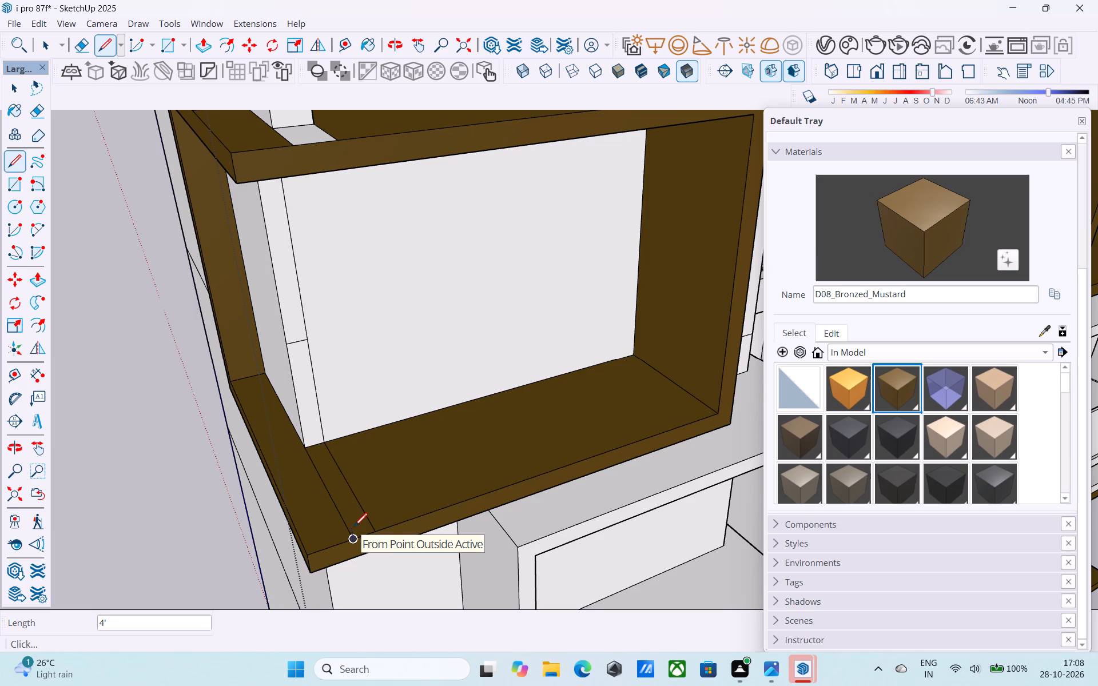
Check the spacing between the two floor lines where they meet the balcony's outer edge.
scroll(354, 528, "down", 2)
middle_click_drag(354, 528, 539, 490)
scroll(539, 490, "down", 3)
scroll(516, 440, "down", 4)
middle_click_drag(502, 491, 502, 502)
scroll(504, 506, "up", 6)
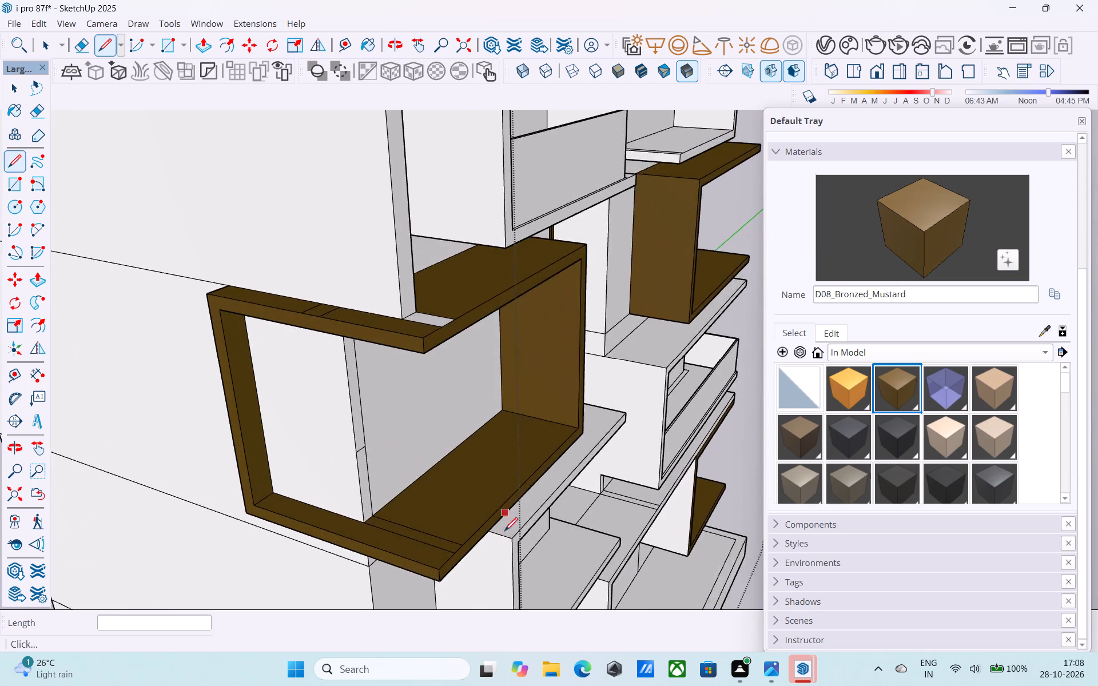
scroll(504, 532, "up", 11)
key("space")
scroll(456, 553, "down", 5)
middle_click_drag(456, 553, 504, 467)
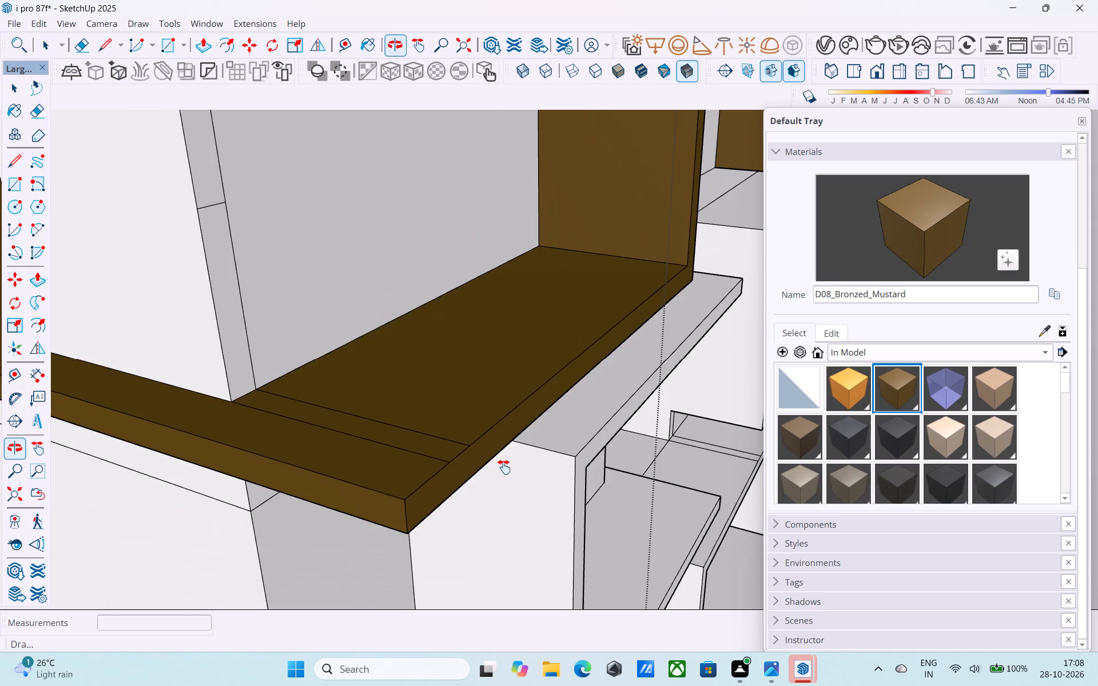
middle_click_drag(504, 467, 546, 559)
middle_click_drag(512, 573, 488, 563)
key("l")
scroll(486, 559, "up", 2)
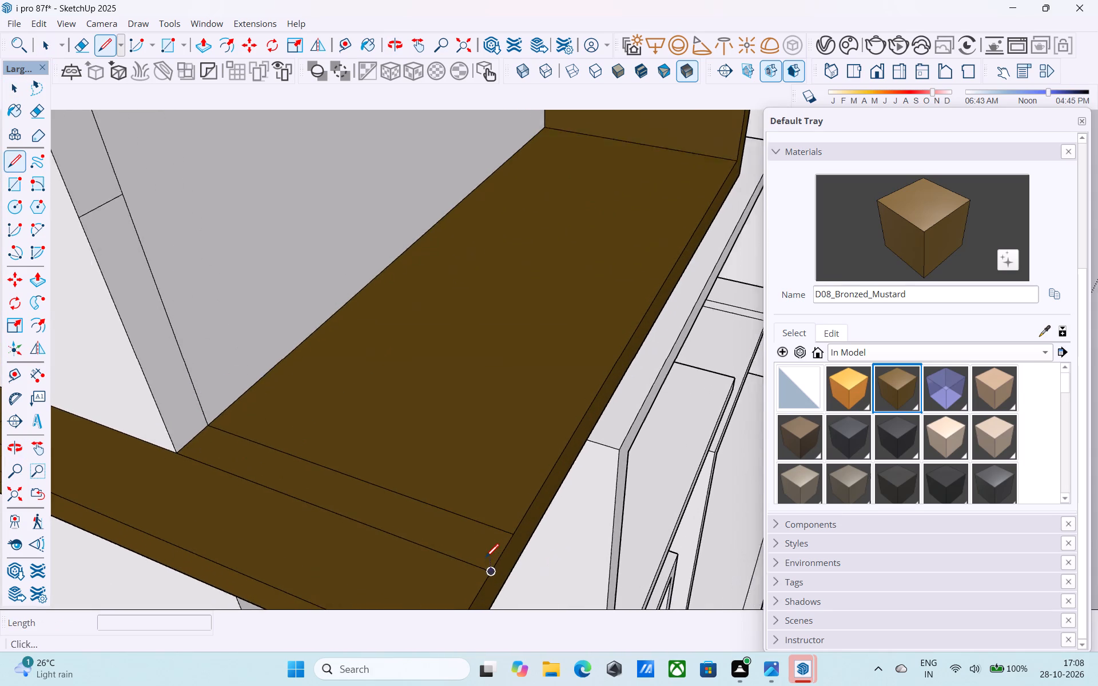
scroll(486, 559, "up", 2)
left_click(486, 574)
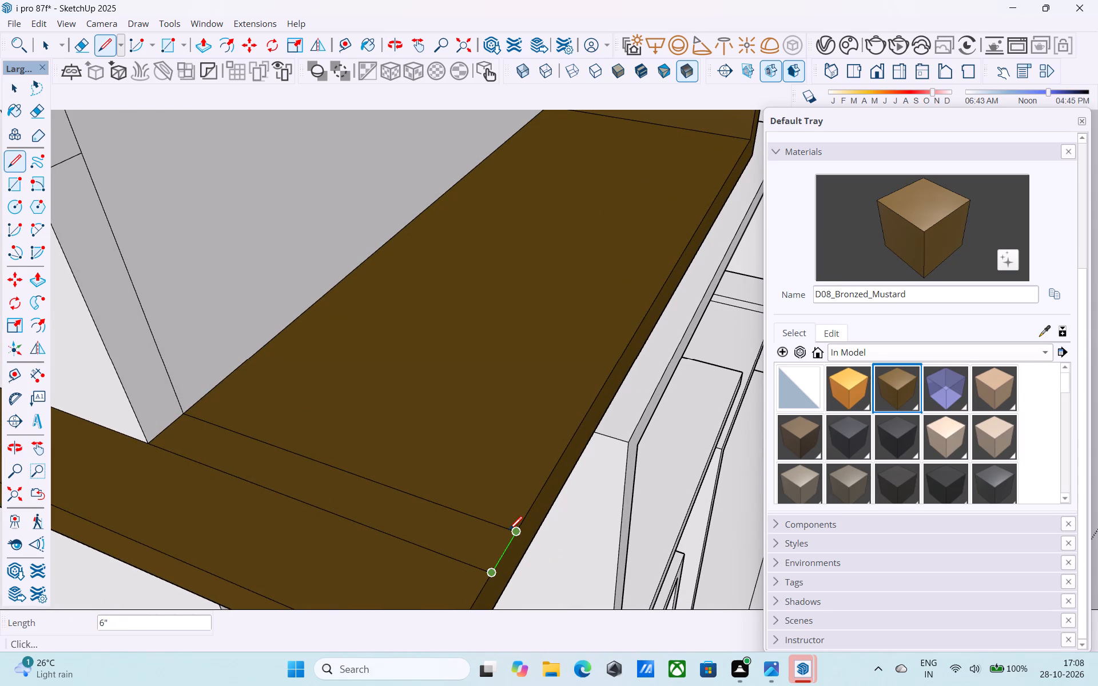
key("space")
Erase the floor line running from the inner corner of the narrow wall strip.
middle_click_drag(494, 524, 422, 511)
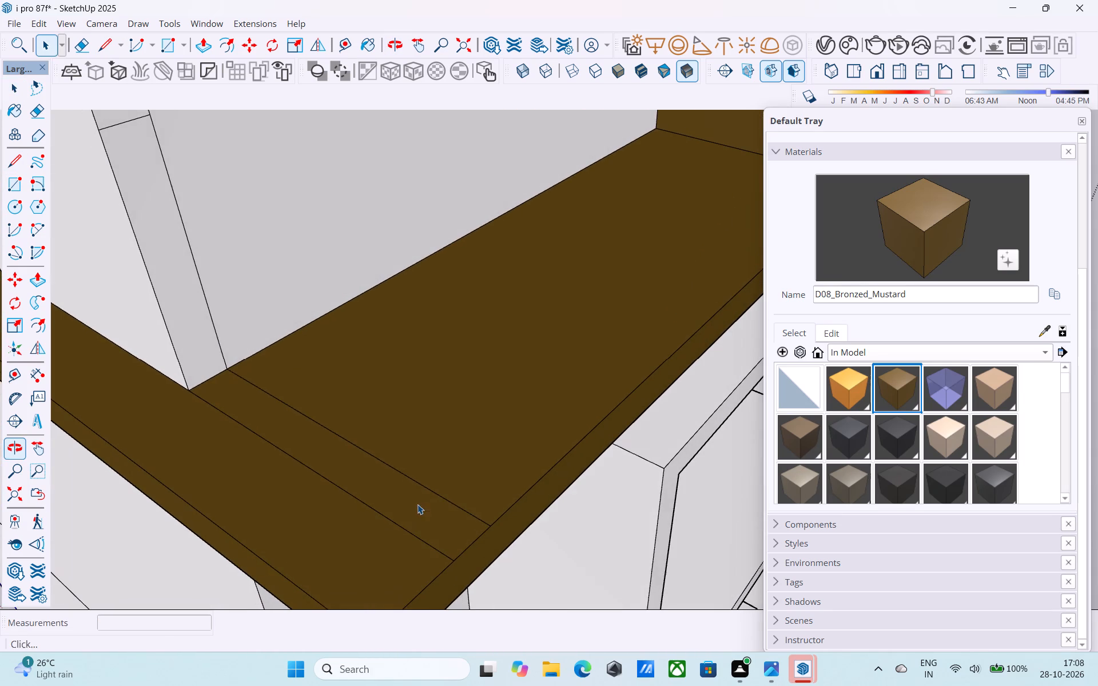
key("e")
left_click_drag(415, 501, 479, 448)
key("space")
Offset the outline of the balcony floor face in front of the wall inward by 4.5".
left_click(435, 548)
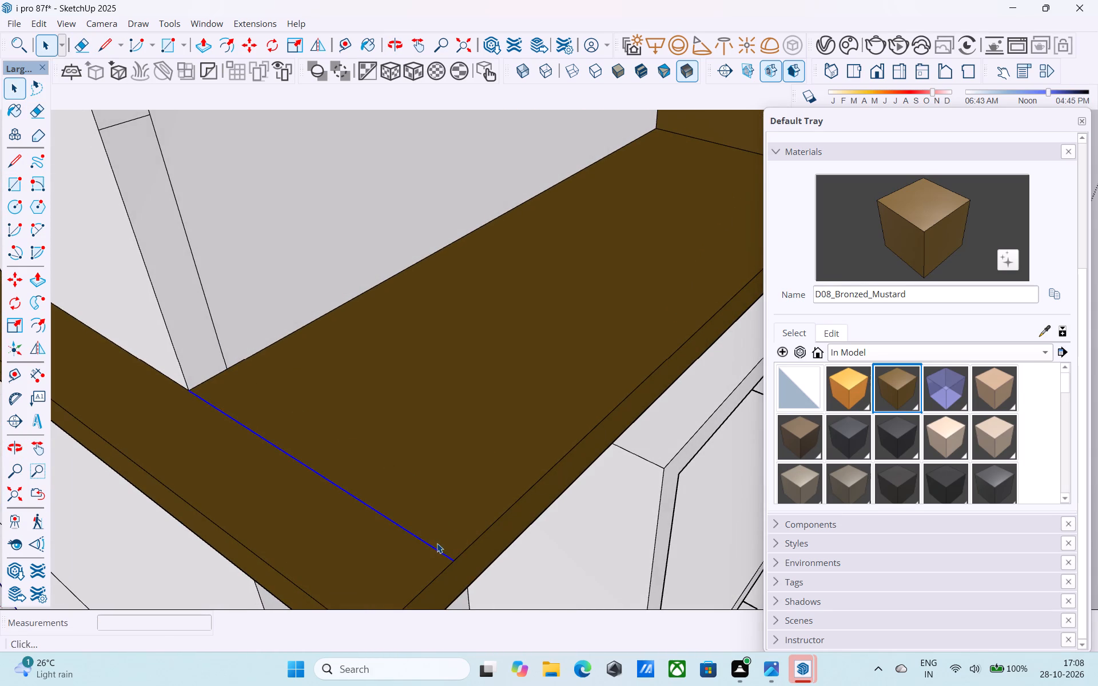
left_click(468, 492)
key("f")
left_click(468, 492)
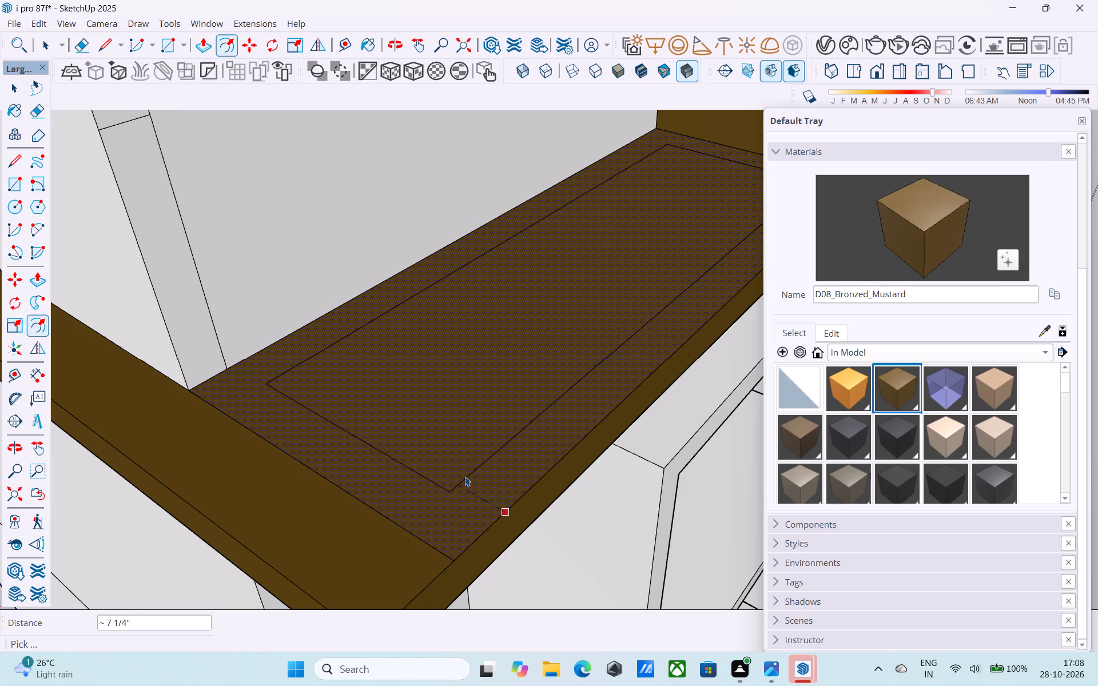
type("4.")
type("5\"")
key("Return")
key("space")
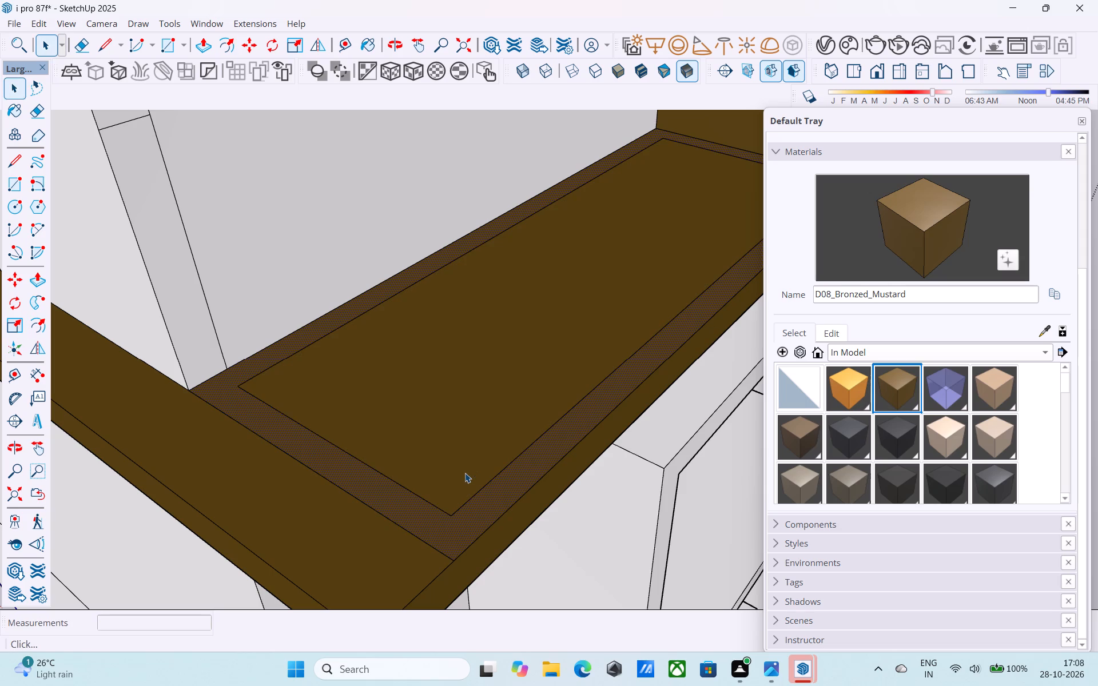
Draw short lines extending the offset outline's ends to the wall and to the balcony's end panel.
key("l")
left_click(236, 385)
left_click(220, 377)
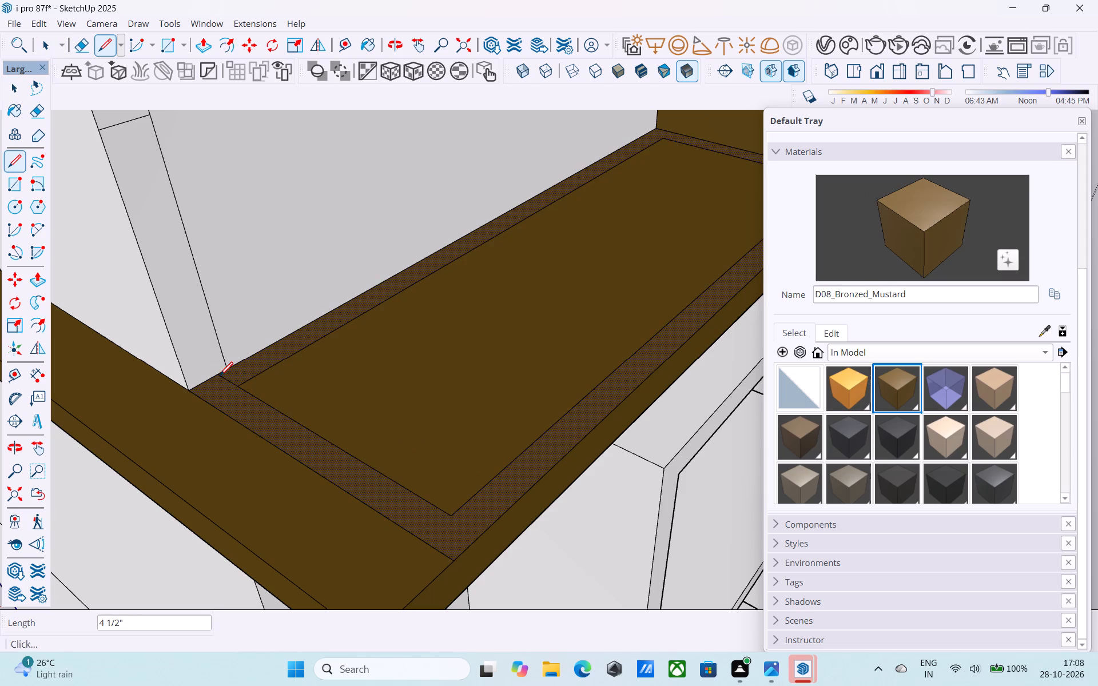
middle_click_drag(374, 341, 150, 430, "shift")
middle_click_drag(830, 170, 641, 231)
middle_click_drag(656, 240, 598, 278, "shift")
scroll(556, 278, "up", 5)
left_click(548, 273)
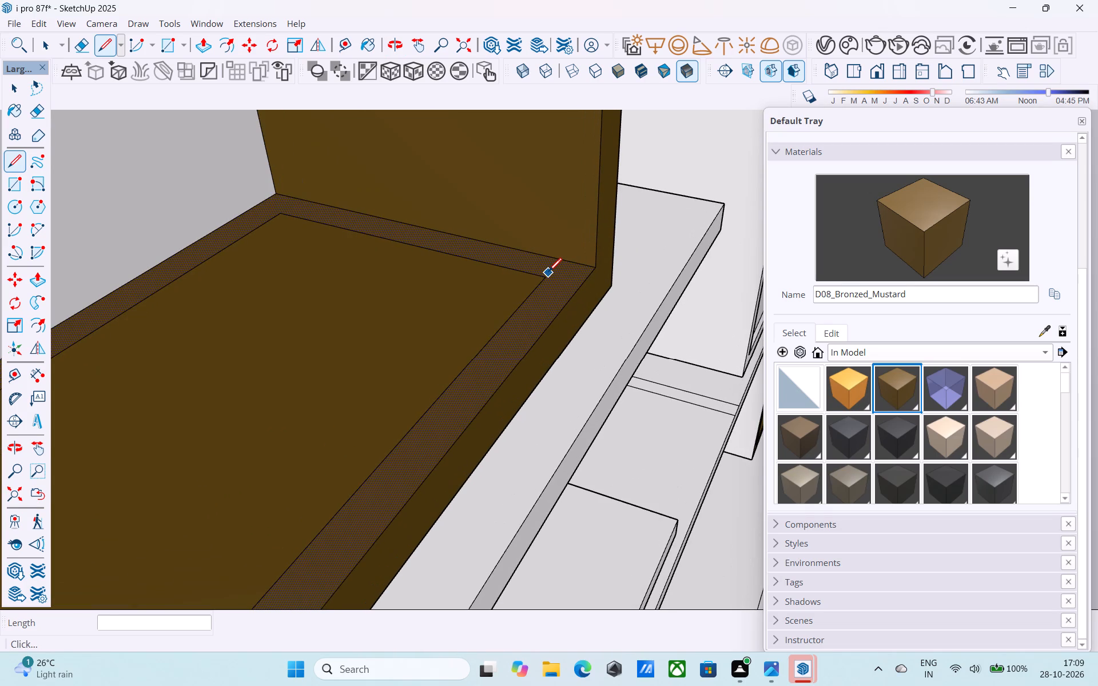
key("l")
scroll(544, 273, "up", 5)
left_click(550, 278)
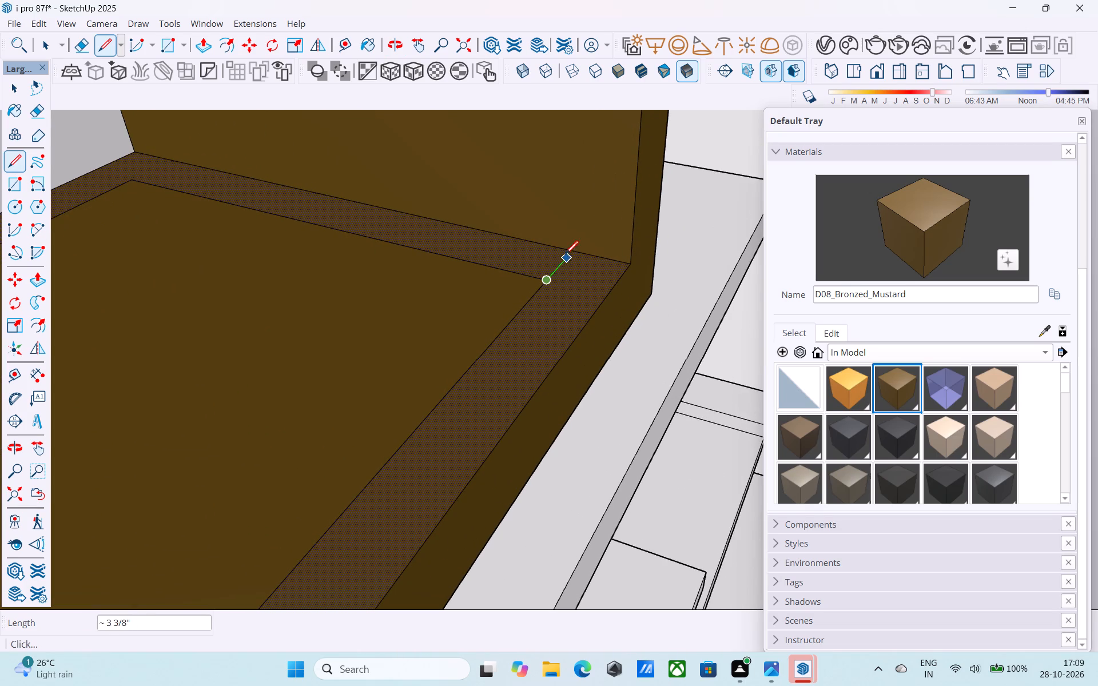
left_click(571, 252)
Erase the offset segments running along the end panel and the wall, keeping only the border beside the outer edges.
key("e")
left_click_drag(522, 271, 506, 270)
scroll(550, 257, "down", 3)
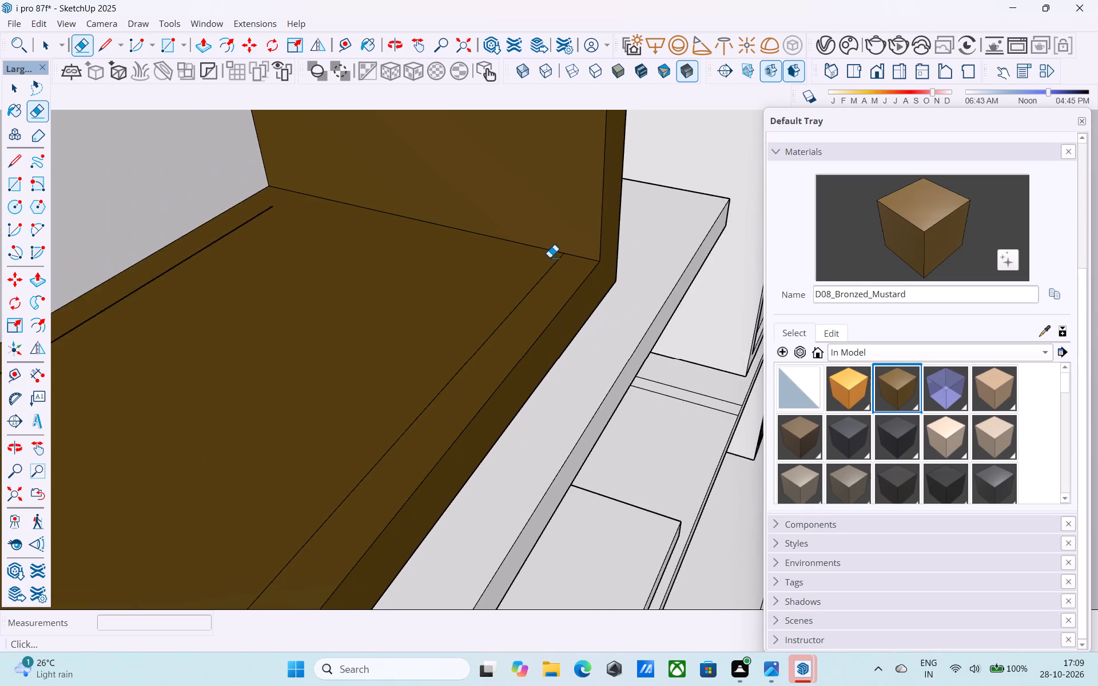
scroll(550, 257, "down", 6)
left_click_drag(260, 292, 253, 288)
Offset the outline of the L-shaped floor border strip inward by 1.5".
scroll(540, 288, "down", 10)
middle_click_drag(550, 304, 538, 294)
scroll(515, 314, "up", 5)
scroll(515, 314, "down", 5)
scroll(372, 459, "up", 6)
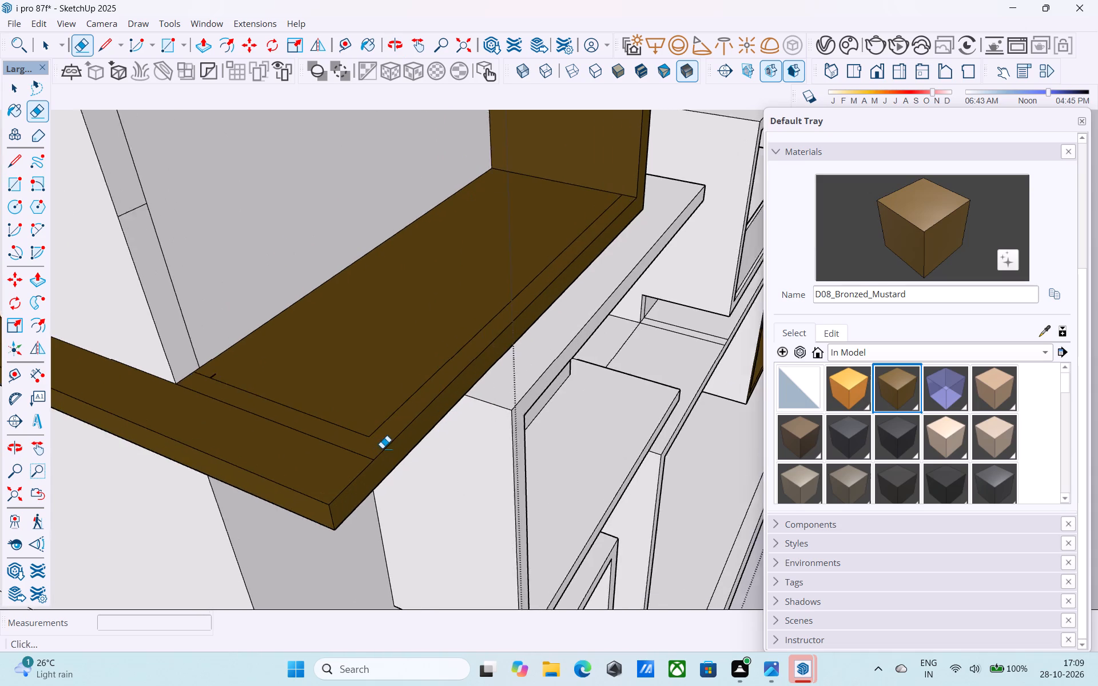
scroll(382, 448, "up", 2)
key("space")
left_click(373, 440)
scroll(373, 440, "up", 2)
key("f")
left_click(371, 438)
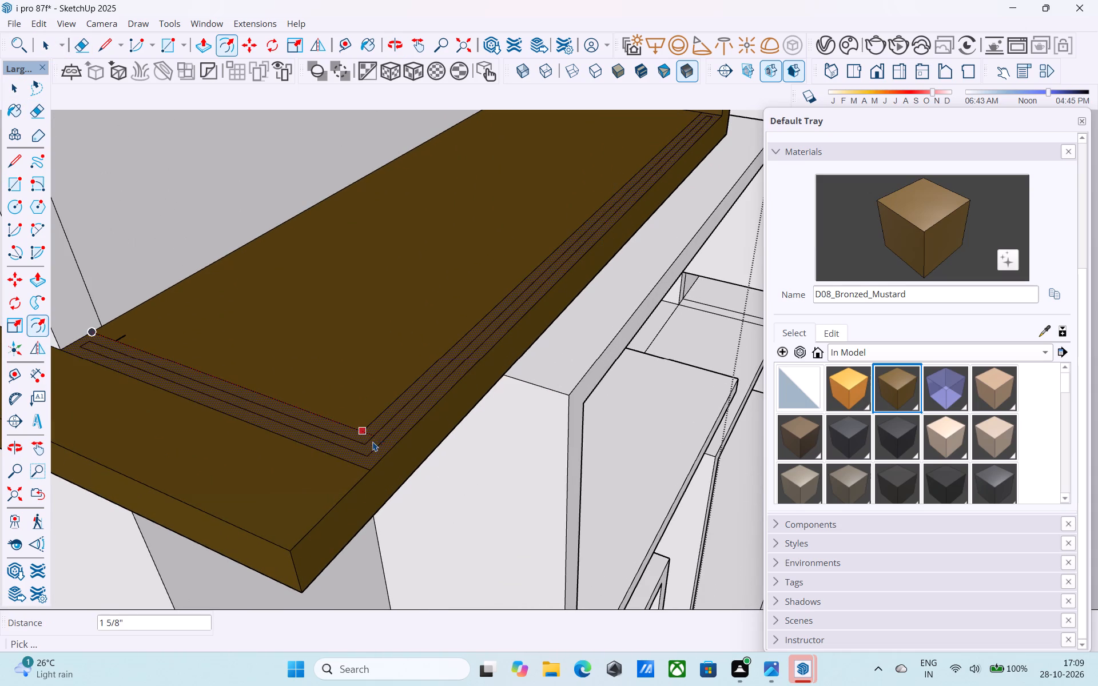
type("1.")
key("5")
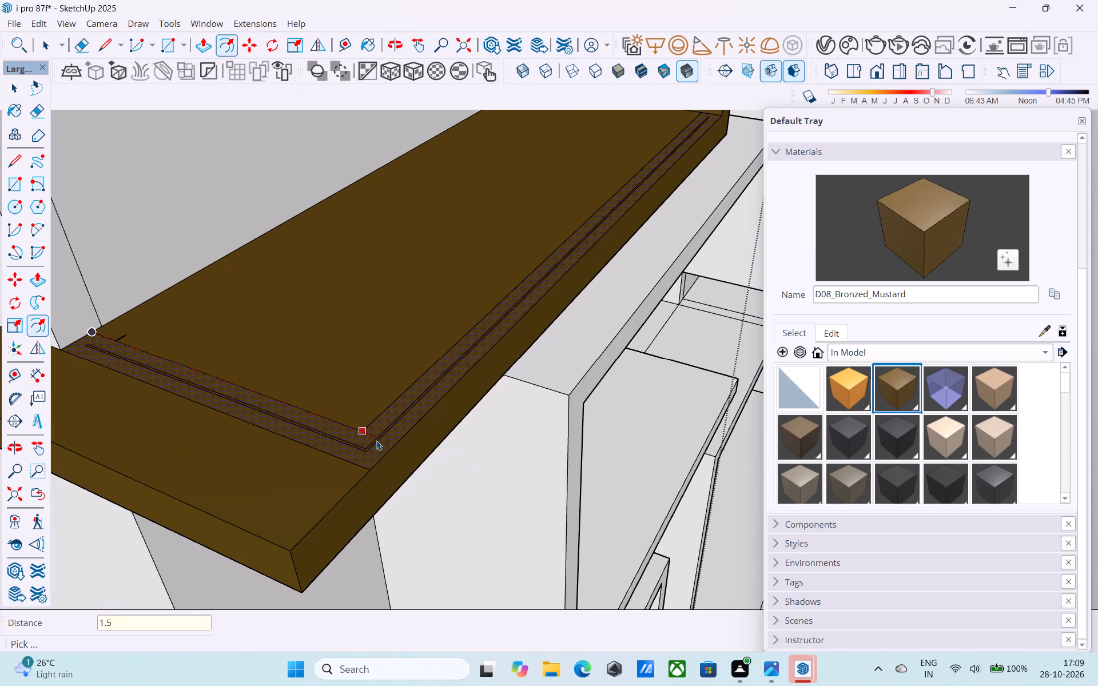
key("shift+quotedbl")
key("Return")
key("space")
Erase the leftover line stub on the floor beside the border near the narrow wall strip.
scroll(377, 437, "down", 5)
middle_click_drag(377, 437, 368, 429)
scroll(351, 432, "up", 3)
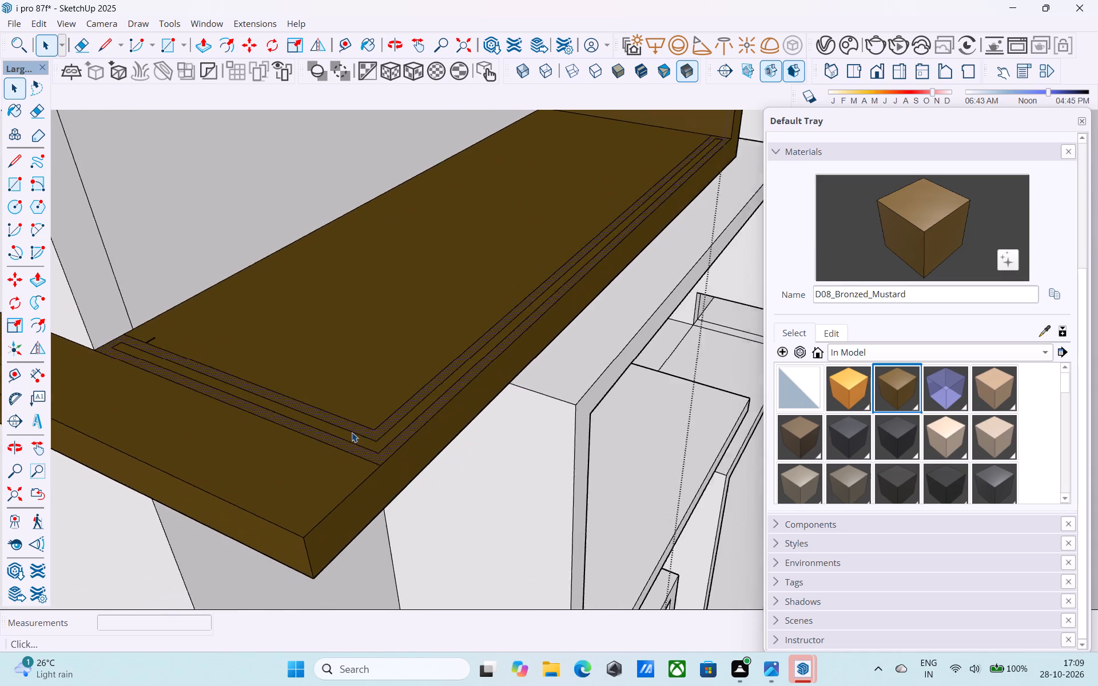
scroll(352, 432, "up", 2)
scroll(351, 431, "down", 2)
middle_click_drag(351, 431, 421, 475, "shift")
scroll(210, 382, "up", 4)
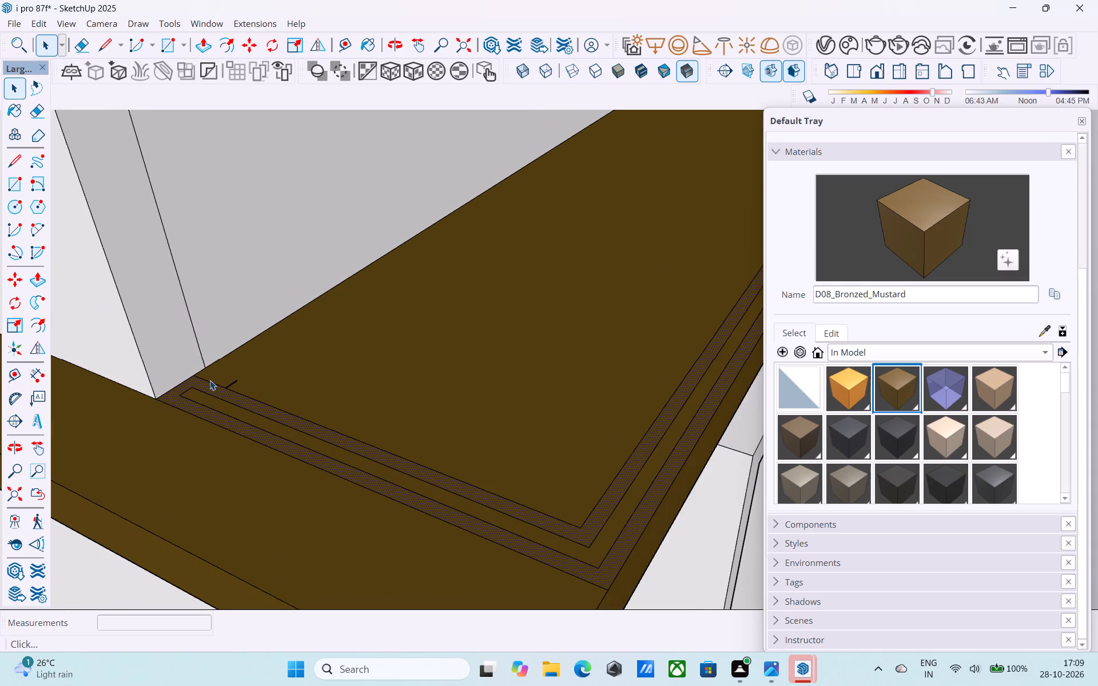
key("e")
scroll(212, 380, "up", 2)
left_click_drag(231, 390, 239, 387)
key("ctrl+z")
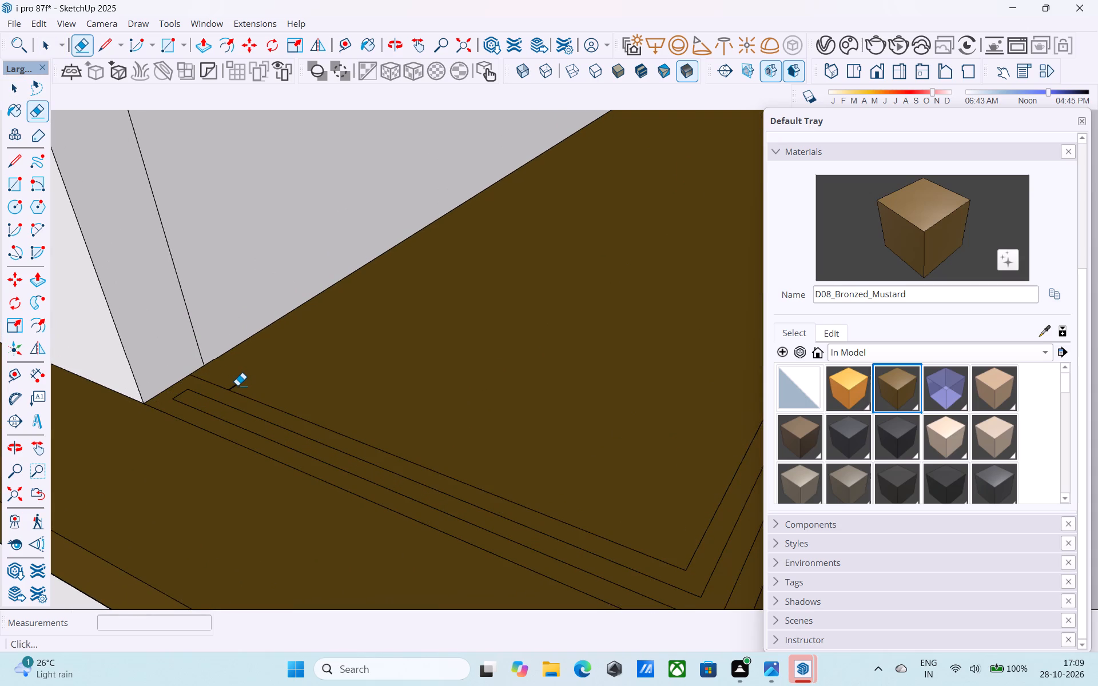
left_click_drag(237, 385, 228, 378)
key("space")
Extend the two 1.5" offset lines to the wall strip and erase the short segment closing them.
key("l")
scroll(172, 392, "up", 4)
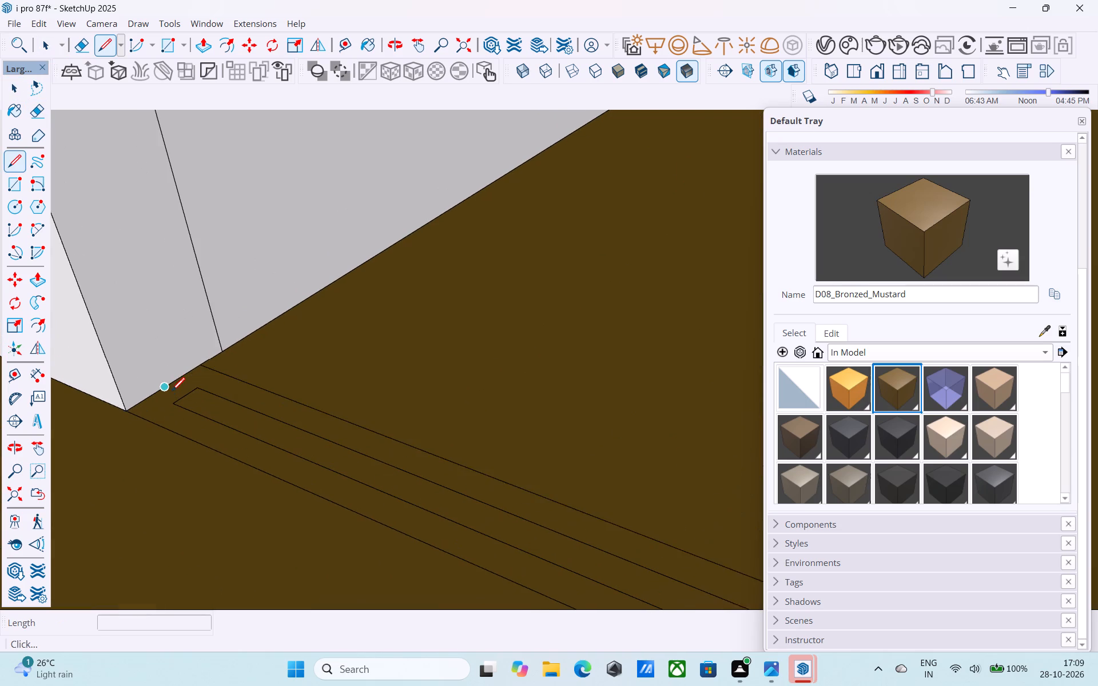
scroll(172, 392, "up", 3)
left_click(200, 393)
left_click(178, 377)
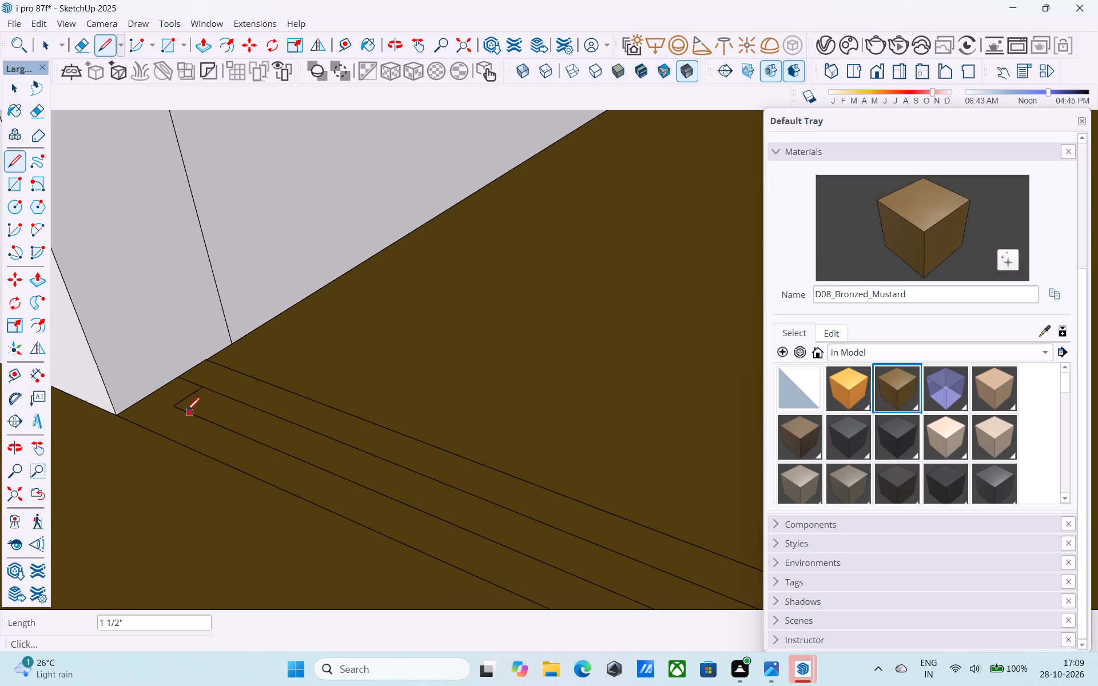
left_click(173, 404)
left_click(154, 396)
key("e")
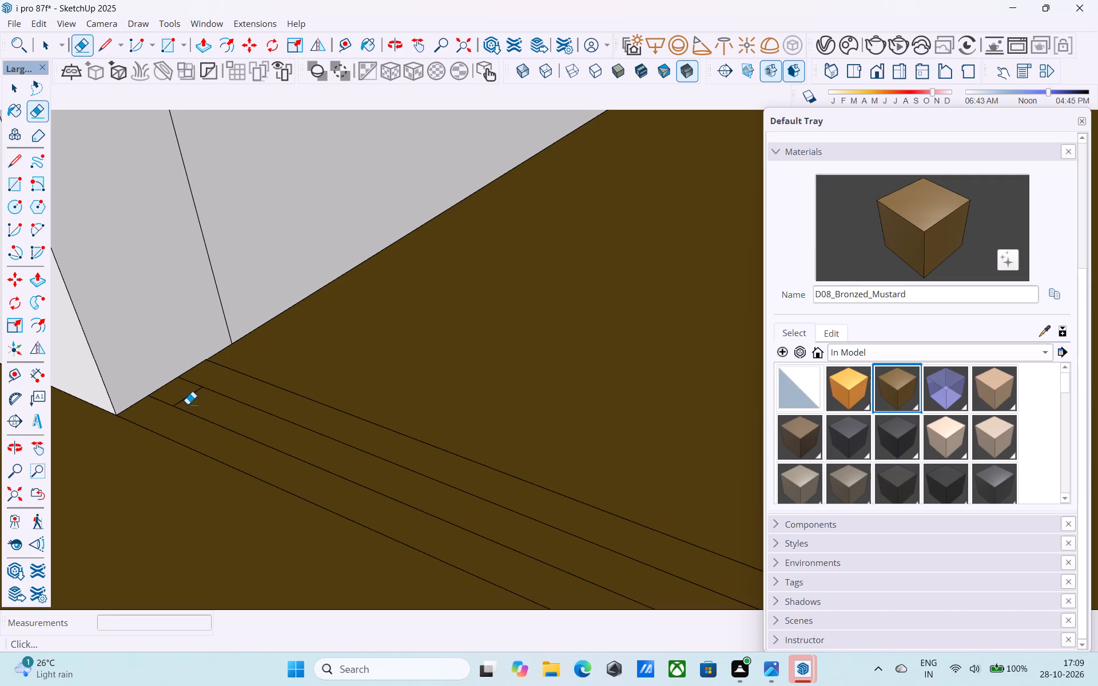
left_click_drag(188, 404, 172, 393)
Extend the two offset lines to the balcony's end panel and erase the short segment closing them there.
scroll(172, 393, "down", 16)
scroll(682, 201, "up", 4)
middle_click_drag(690, 190, 702, 210)
scroll(702, 210, "up", 1)
key("l")
scroll(703, 206, "up", 2)
middle_click_drag(687, 189, 646, 268)
scroll(646, 268, "up", 8)
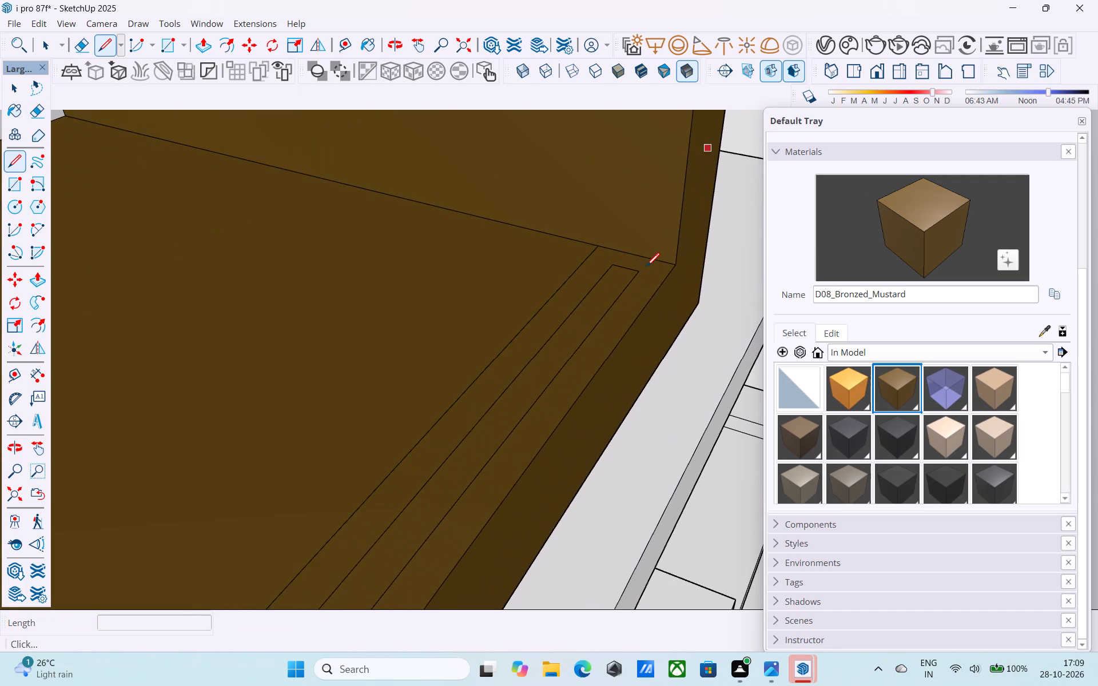
left_click(639, 272)
left_click(647, 256)
left_click(608, 269)
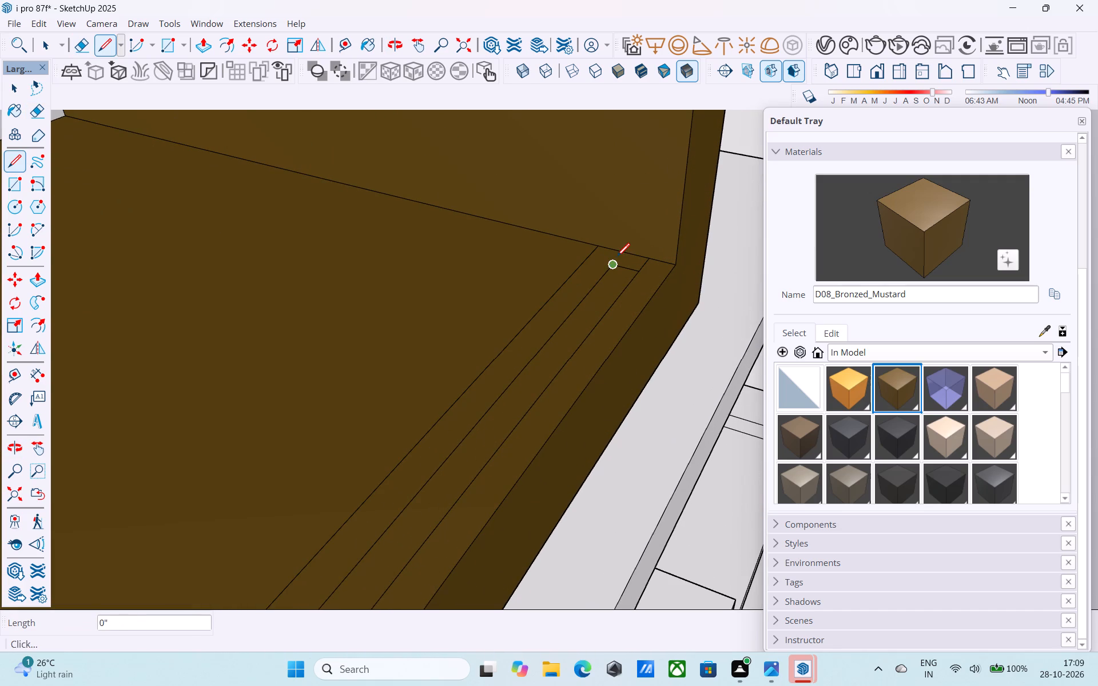
left_click(619, 254)
key("e")
scroll(628, 273, "up", 3)
left_click_drag(628, 273, 630, 264)
key("space")
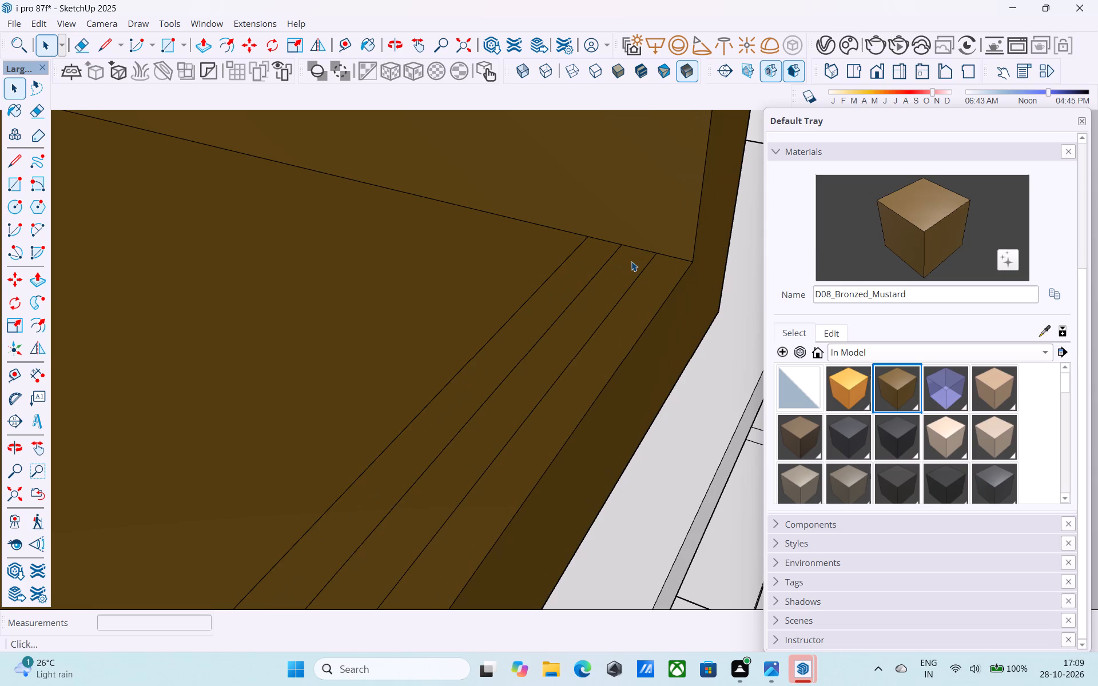
Push/Pull the middle strip of the bronze balcony's floor border up 3' as a parapet wall.
left_click(631, 261)
scroll(631, 261, "down", 3)
key("p")
left_click(631, 261)
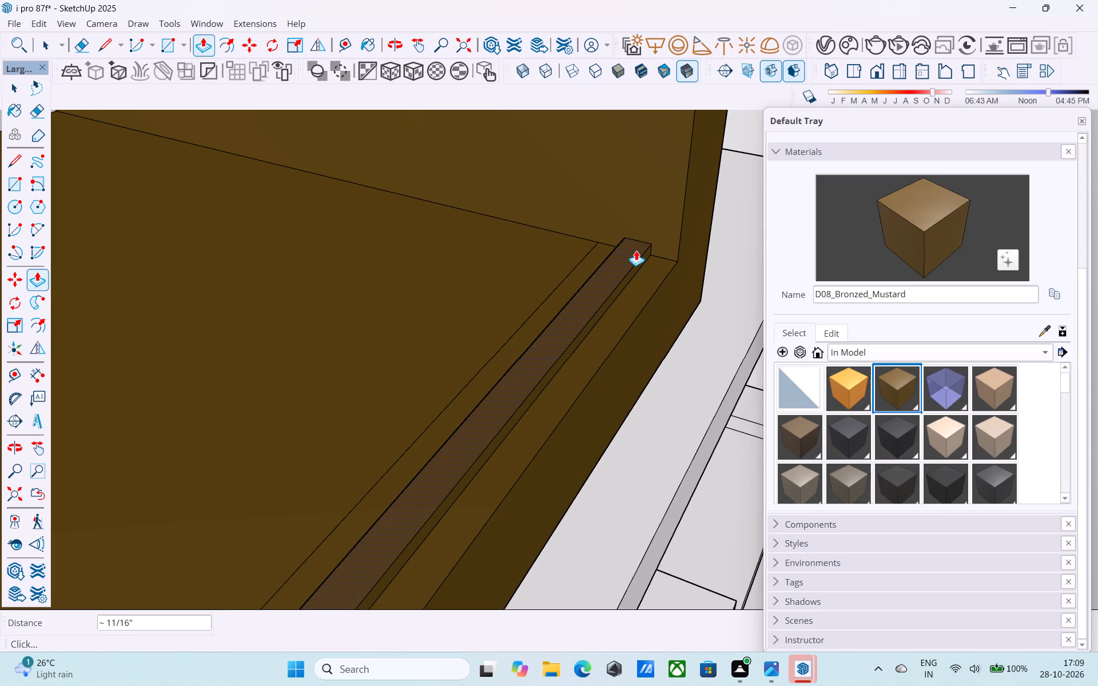
type("3'")
key("Return")
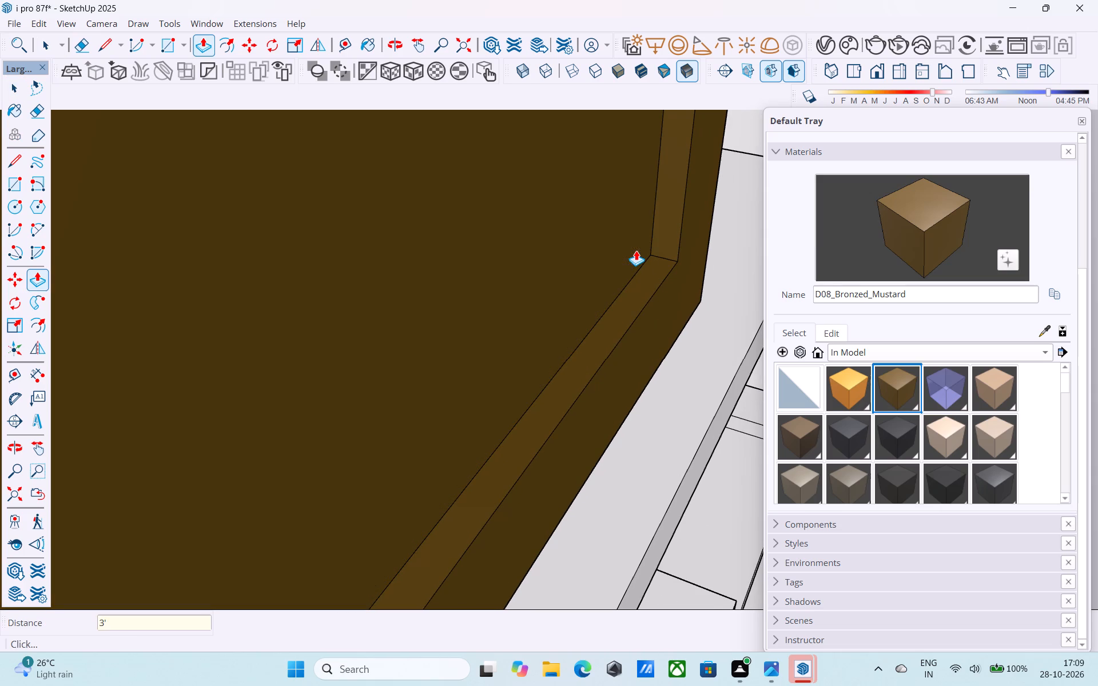
key("space")
scroll(636, 250, "down", 20)
middle_click_drag(636, 341, 631, 269)
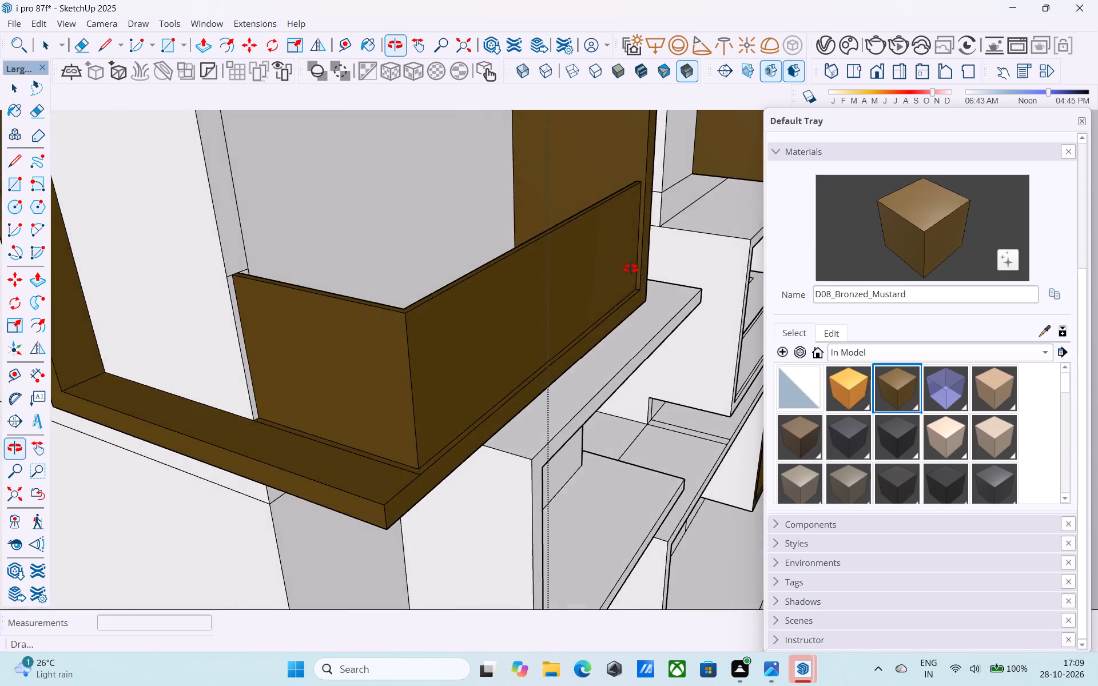
Examine the whole front facade and its corner balconies to check the parapets added so far.
middle_click_drag(631, 269, 522, 256)
scroll(544, 265, "down", 5)
middle_click_drag(556, 284, 567, 259)
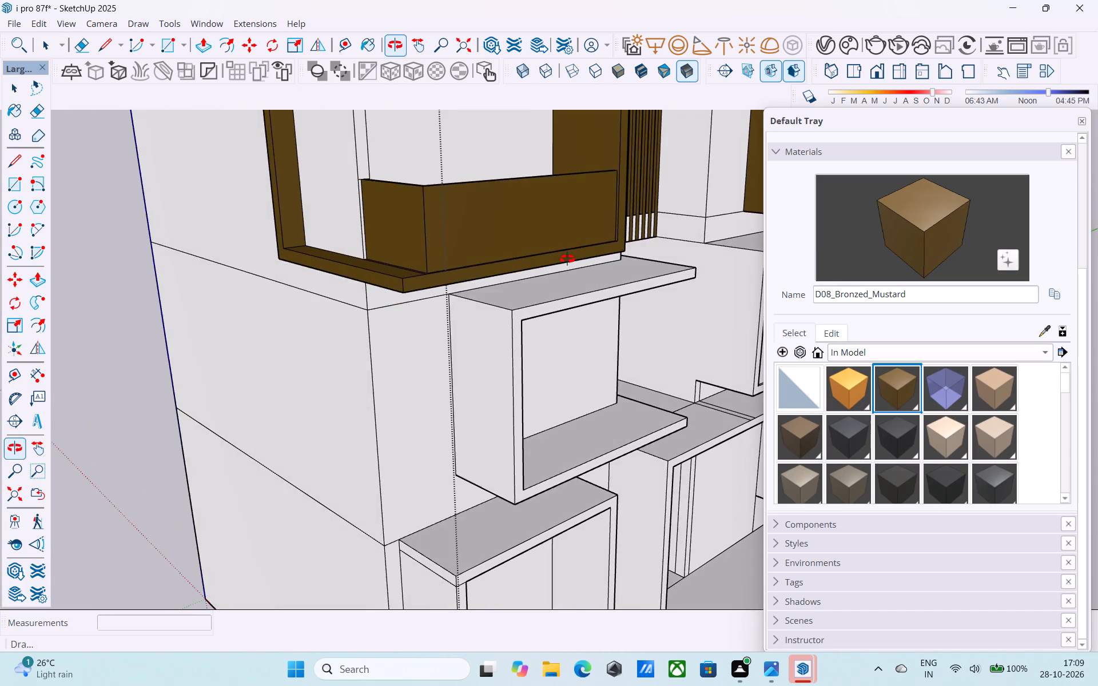
middle_click_drag(567, 259, 563, 257)
scroll(562, 257, "down", 5)
middle_click_drag(563, 262, 418, 298)
scroll(356, 305, "down", 4)
middle_click_drag(401, 348, 351, 367)
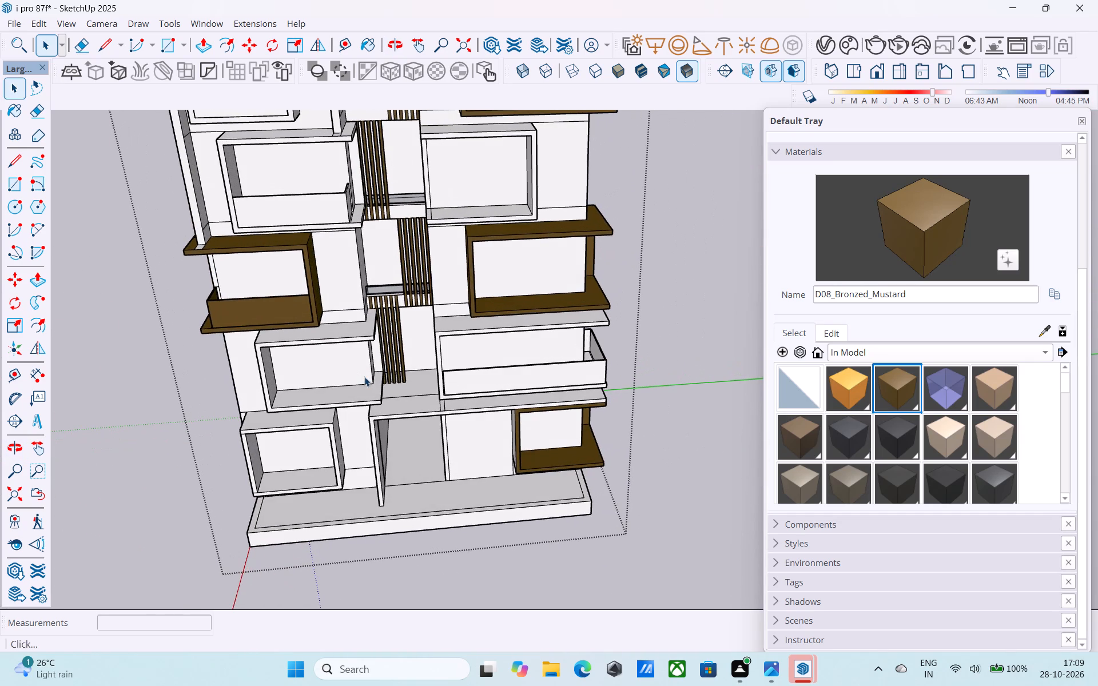
scroll(476, 326, "down", 3)
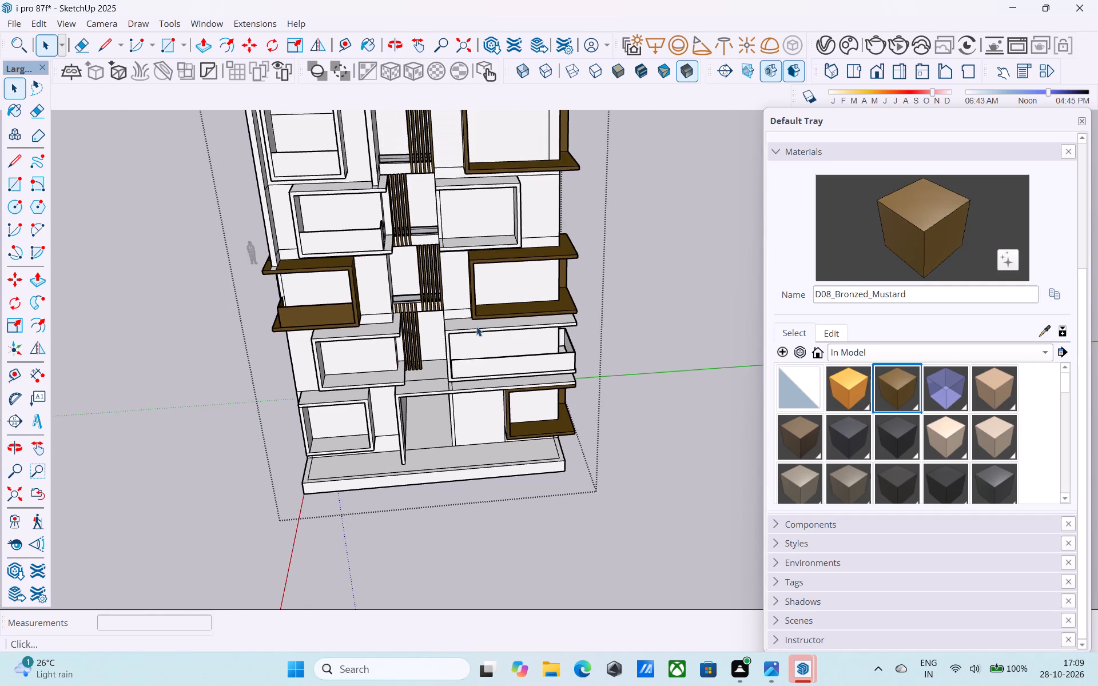
middle_click_drag(476, 326, 464, 320)
scroll(492, 316, "down", 5)
middle_click_drag(491, 412, 517, 372)
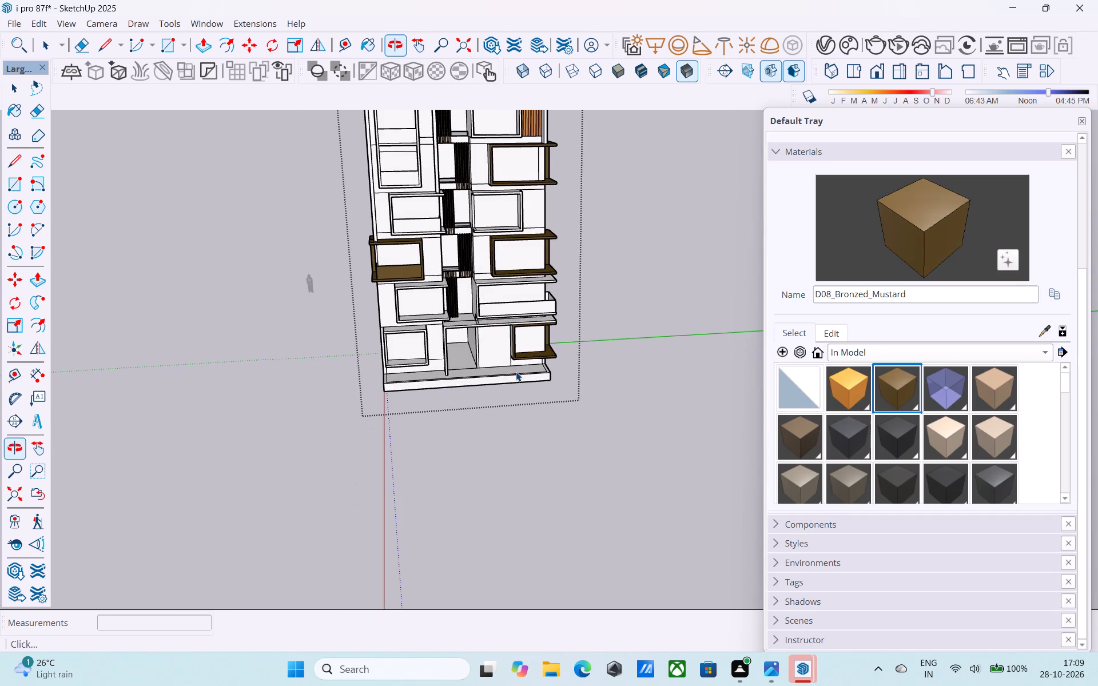
middle_click_drag(515, 367, 492, 376)
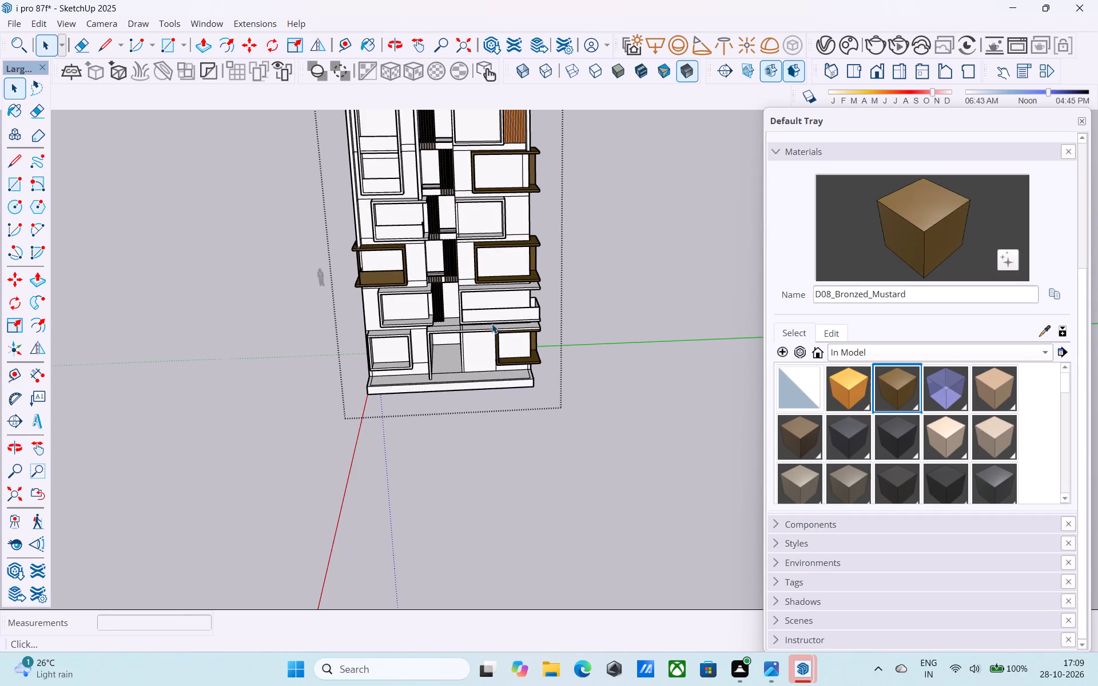
Draw a 4' line across the bronze corner balcony's floor from the wall corner to its front edge.
scroll(492, 324, "up", 5)
middle_click_drag(492, 322, 337, 401)
scroll(337, 401, "up", 1)
scroll(359, 306, "up", 2)
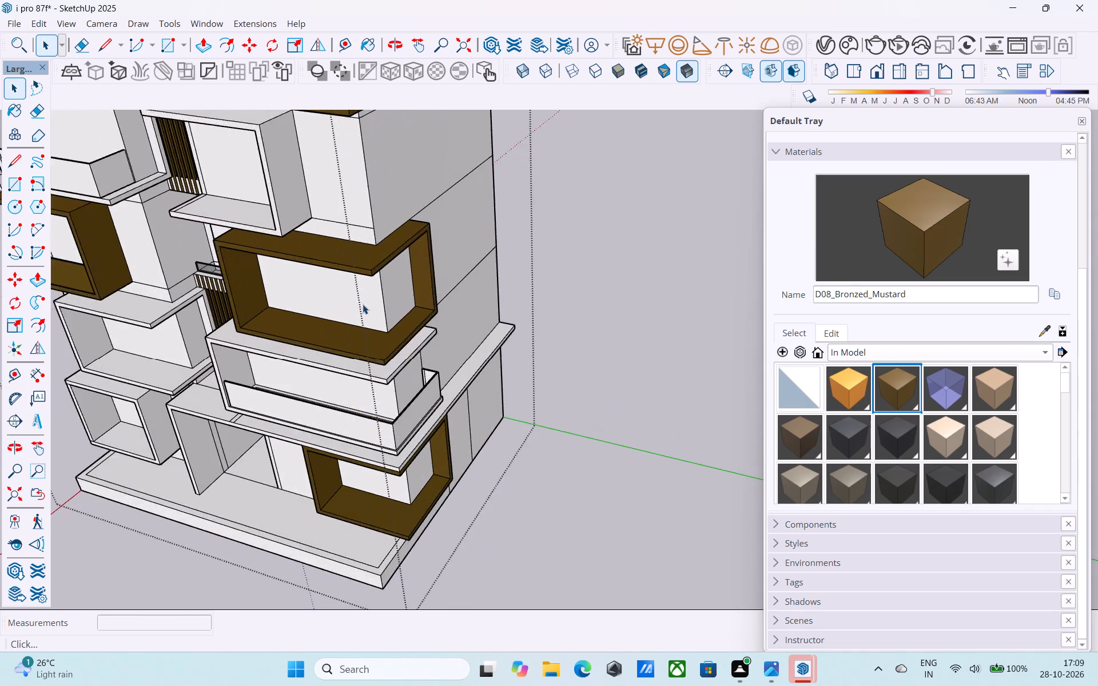
scroll(363, 304, "up", 10)
middle_click_drag(400, 337, 439, 345)
key("l")
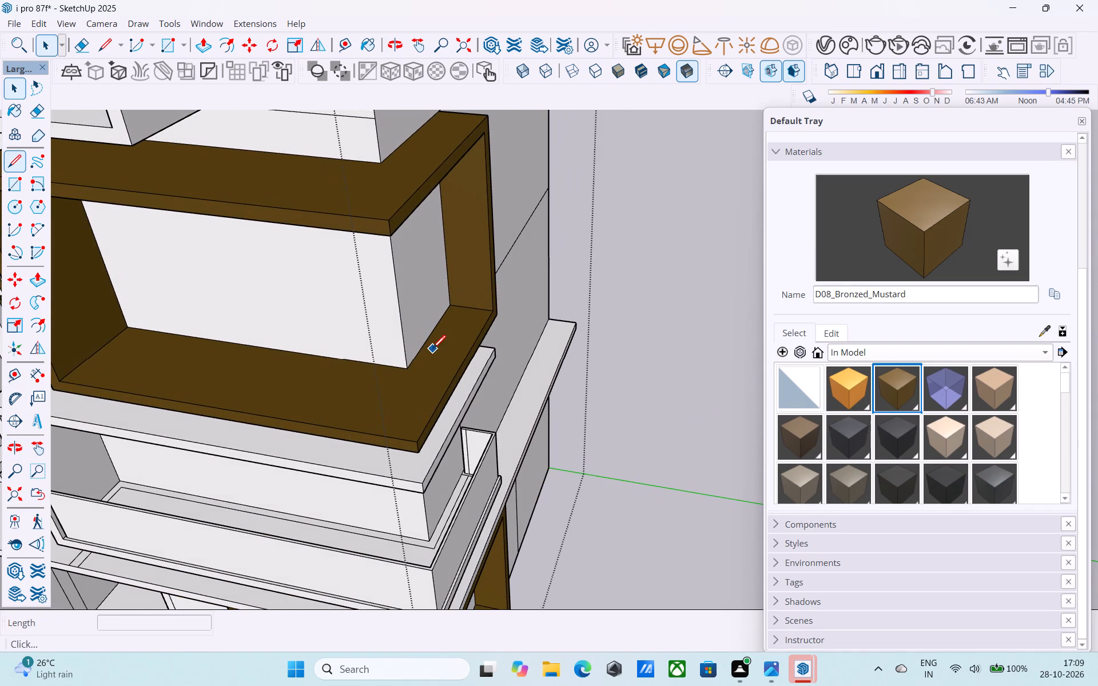
left_click(408, 362)
middle_click_drag(384, 407, 432, 365, "shift")
scroll(384, 407, "up", 1, "shift")
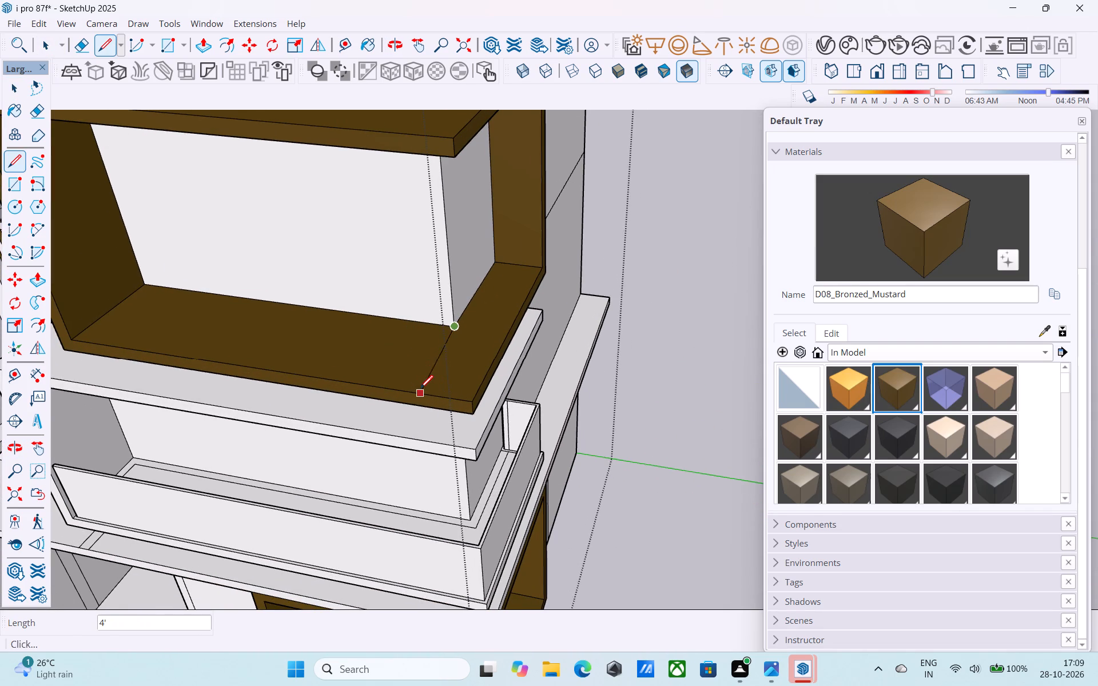
left_click(418, 390)
middle_click_drag(420, 366, 528, 398, "shift")
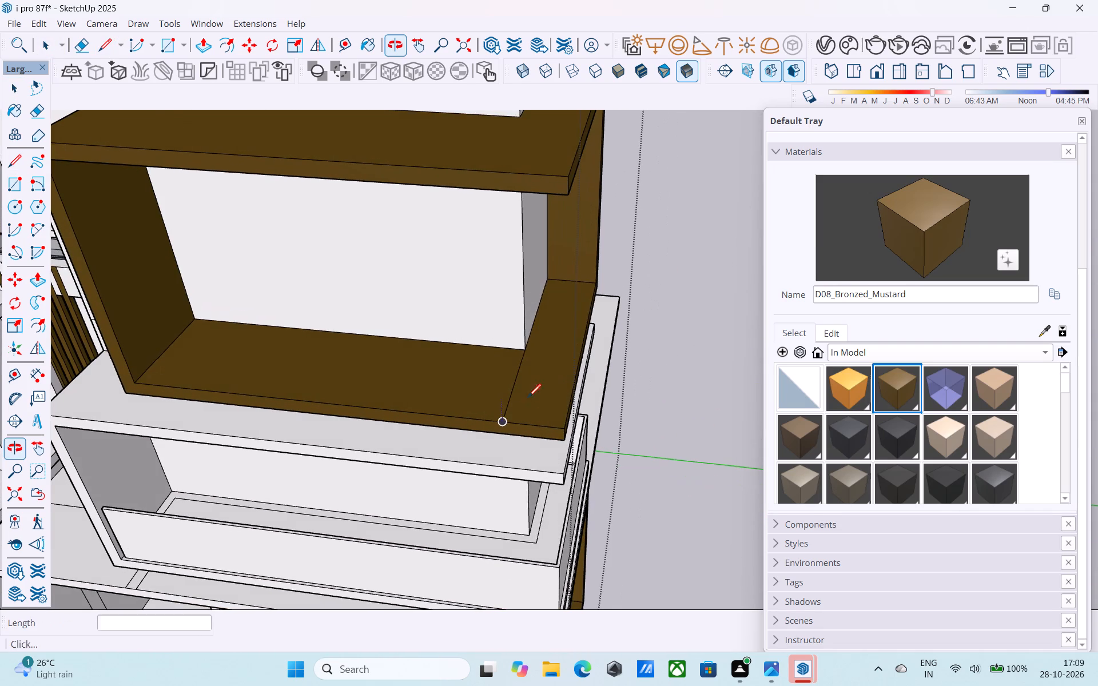
Offset the outline of the bronze balcony's front floor area 4.5" inward.
key("space")
left_click(417, 382)
key("f")
left_click(417, 382)
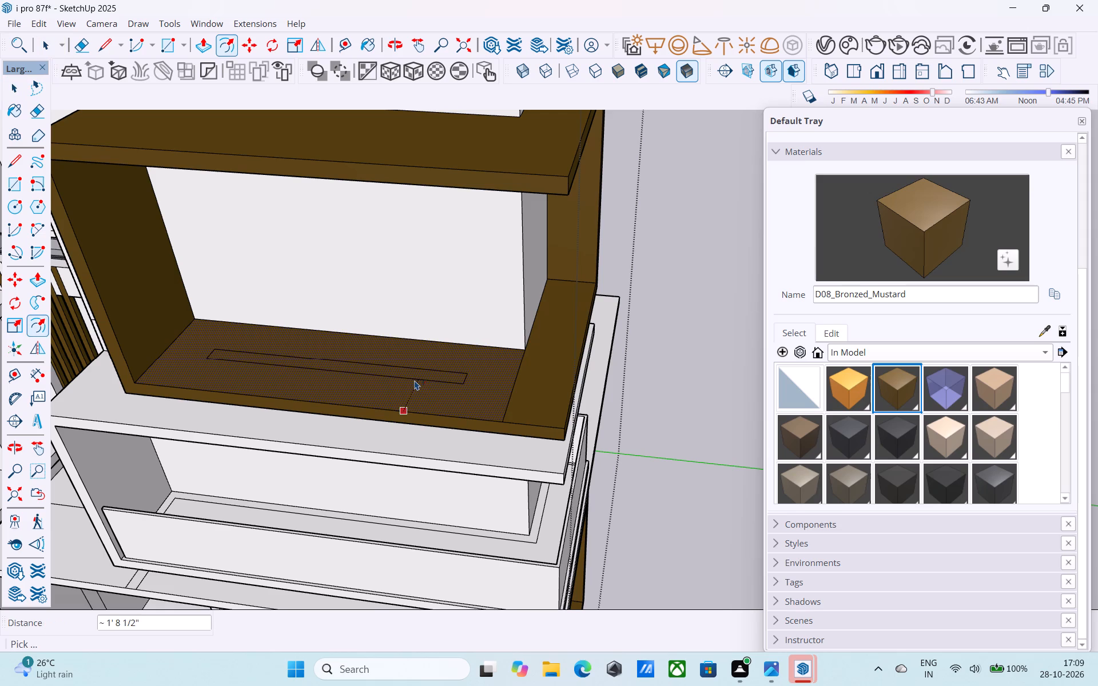
type("4.")
key("5")
key("shift+quotedbl")
key("Return")
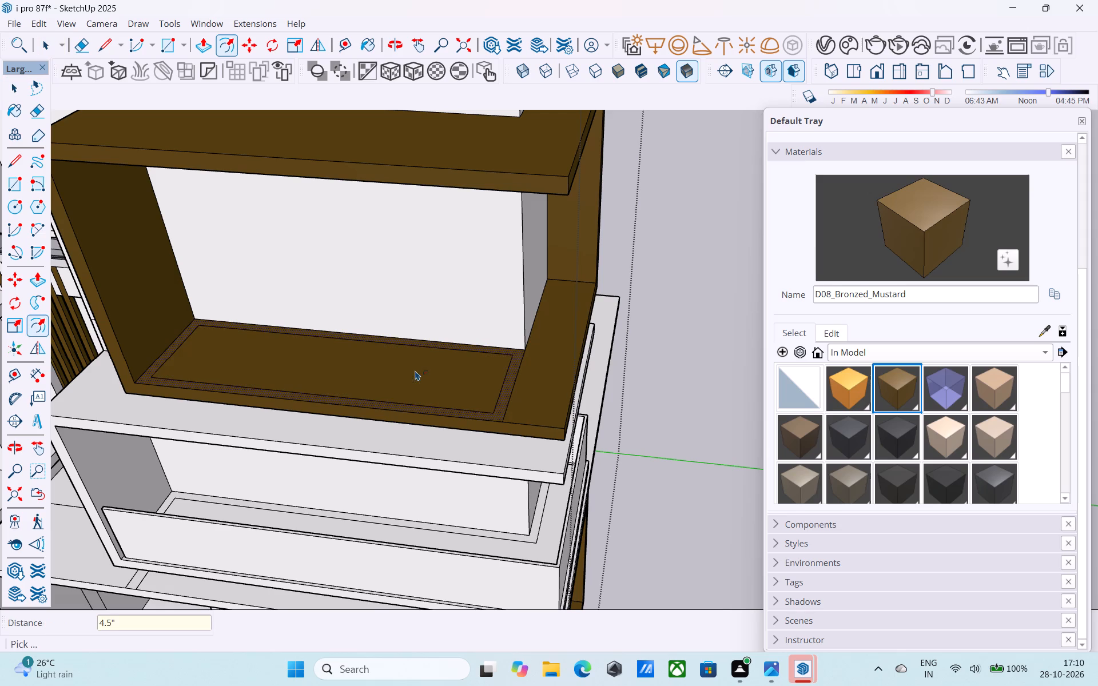
key("space")
Draw 4.5" lines extending the offset outline to the back wall and to the balcony's end panel.
key("l")
scroll(472, 361, "up", 3)
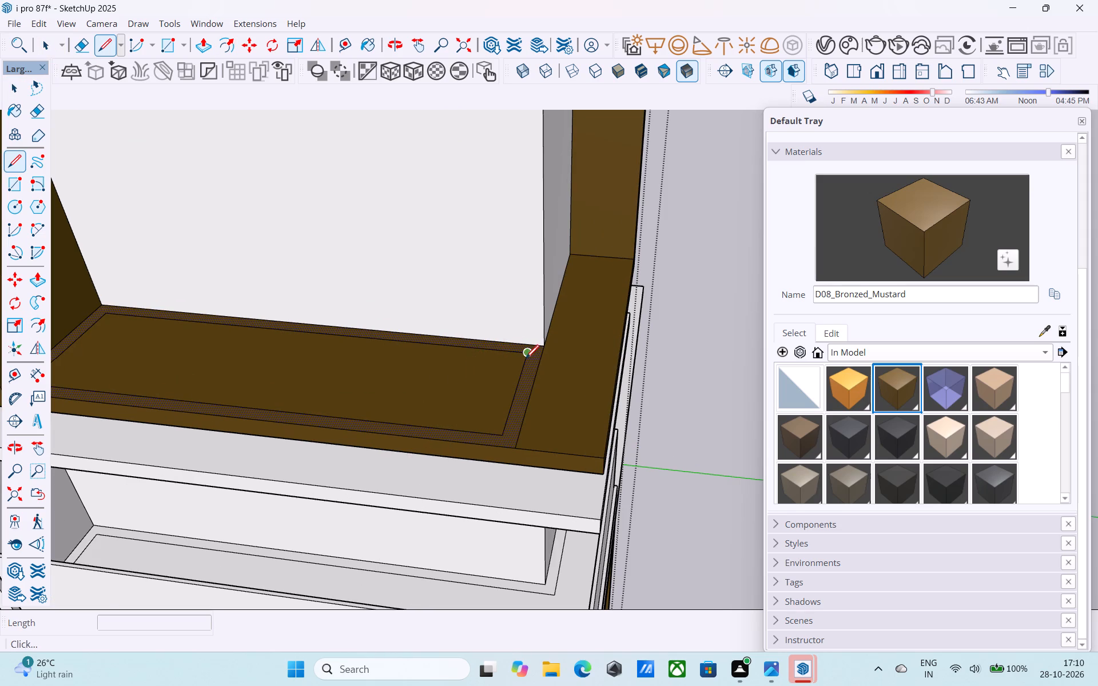
left_click(526, 360)
scroll(528, 346, "up", 6)
left_click(529, 344)
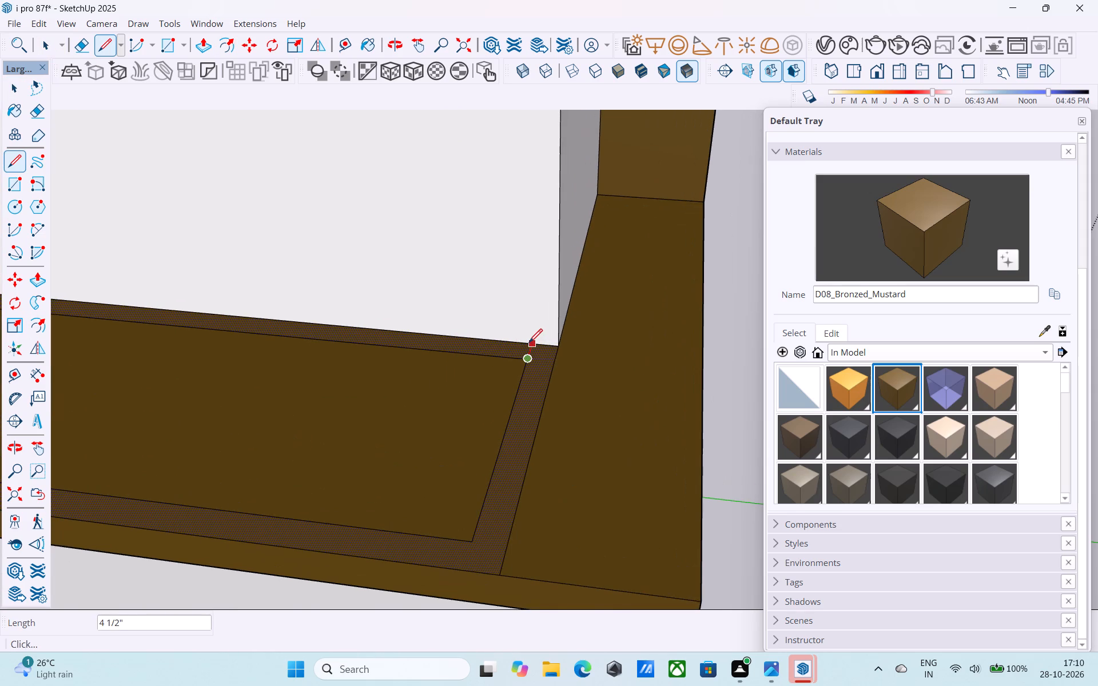
scroll(529, 344, "down", 5)
middle_click_drag(394, 370, 798, 380)
scroll(367, 408, "up", 7)
middle_click_drag(364, 396, 299, 413)
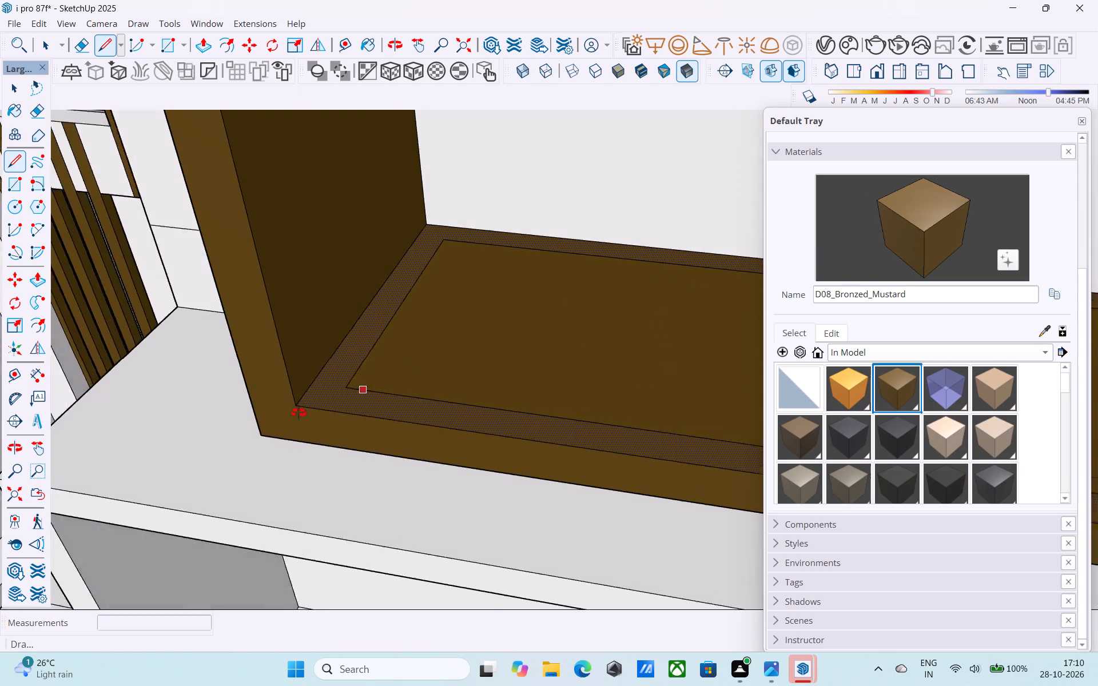
middle_click_drag(299, 413, 270, 417)
left_click(346, 349)
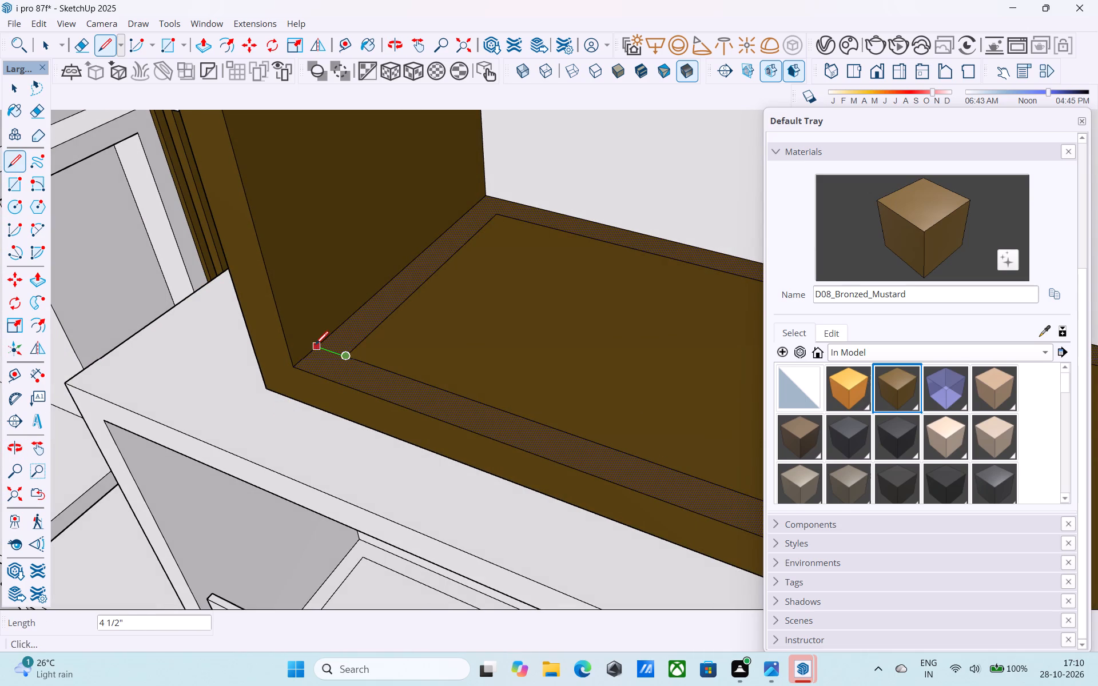
left_click(315, 346)
scroll(317, 370, "down", 6)
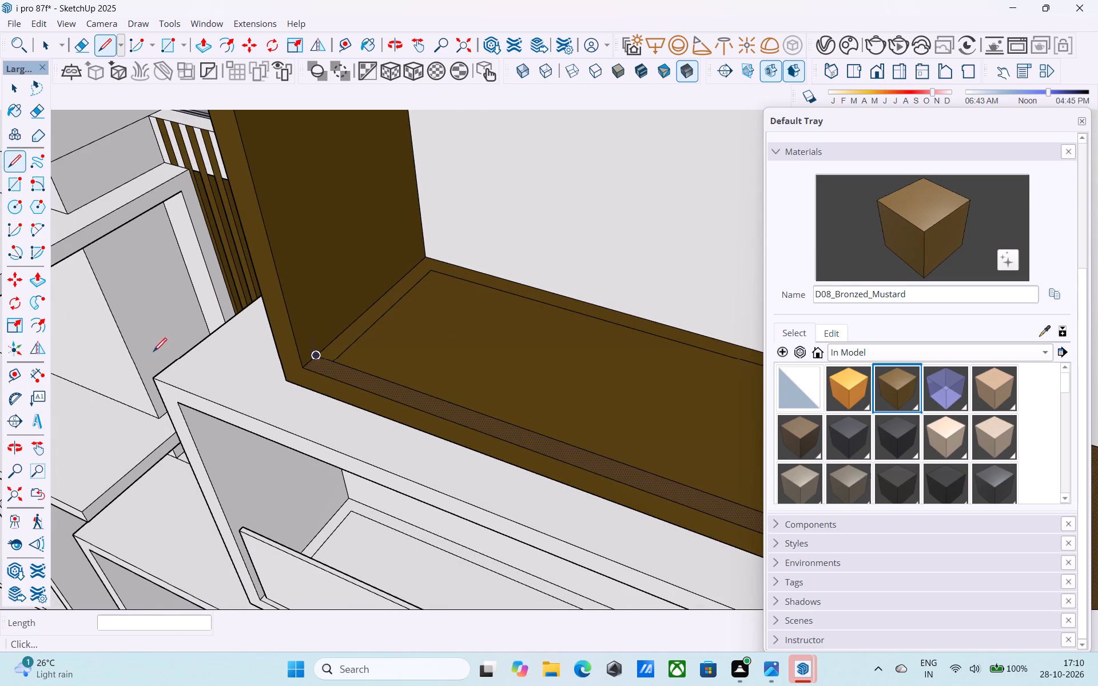
Erase the offset lines running along the end panel and the back wall, leaving an L-shaped floor border.
scroll(143, 350, "down", 4)
middle_click_drag(413, 321, 427, 317)
scroll(292, 302, "up", 5)
key("e")
scroll(292, 302, "up", 2)
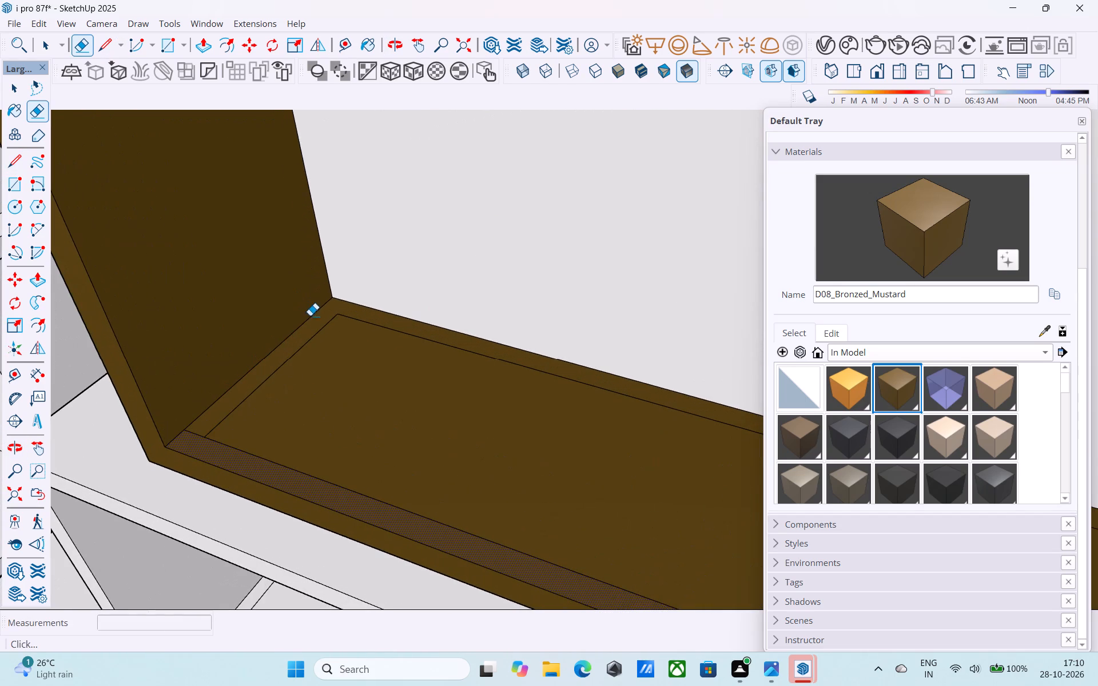
left_click_drag(323, 326, 332, 331)
left_click(348, 317)
Offset the outline of the L-shaped floor border 1.5" inward.
scroll(349, 313, "down", 4)
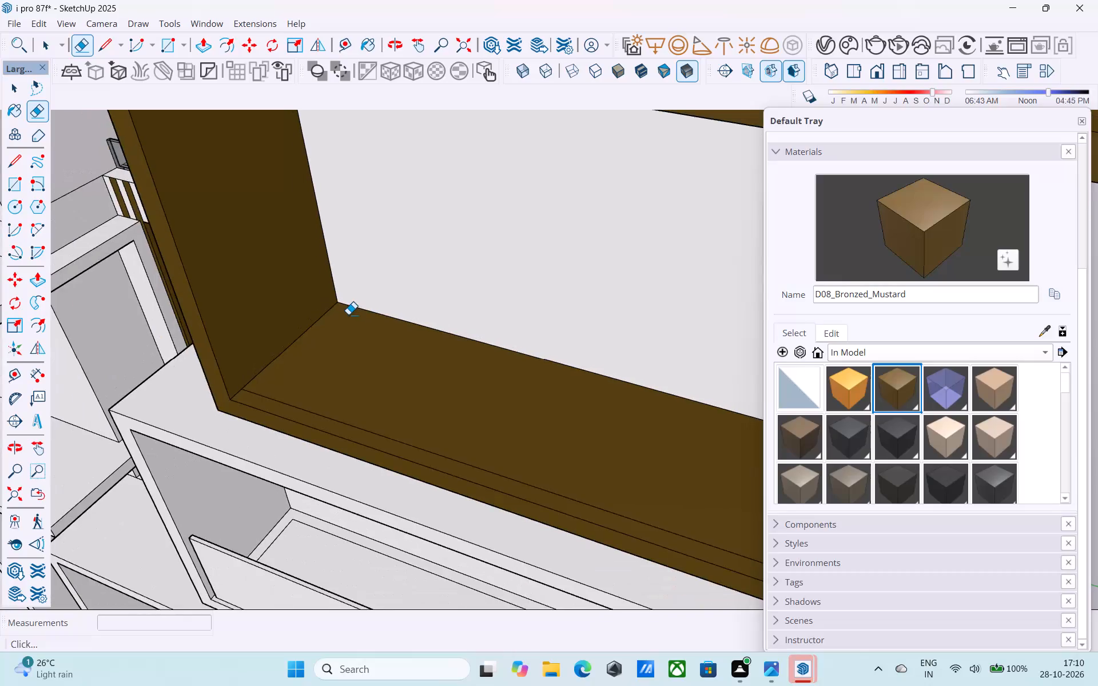
scroll(348, 314, "down", 13)
middle_click_drag(327, 323, 287, 320)
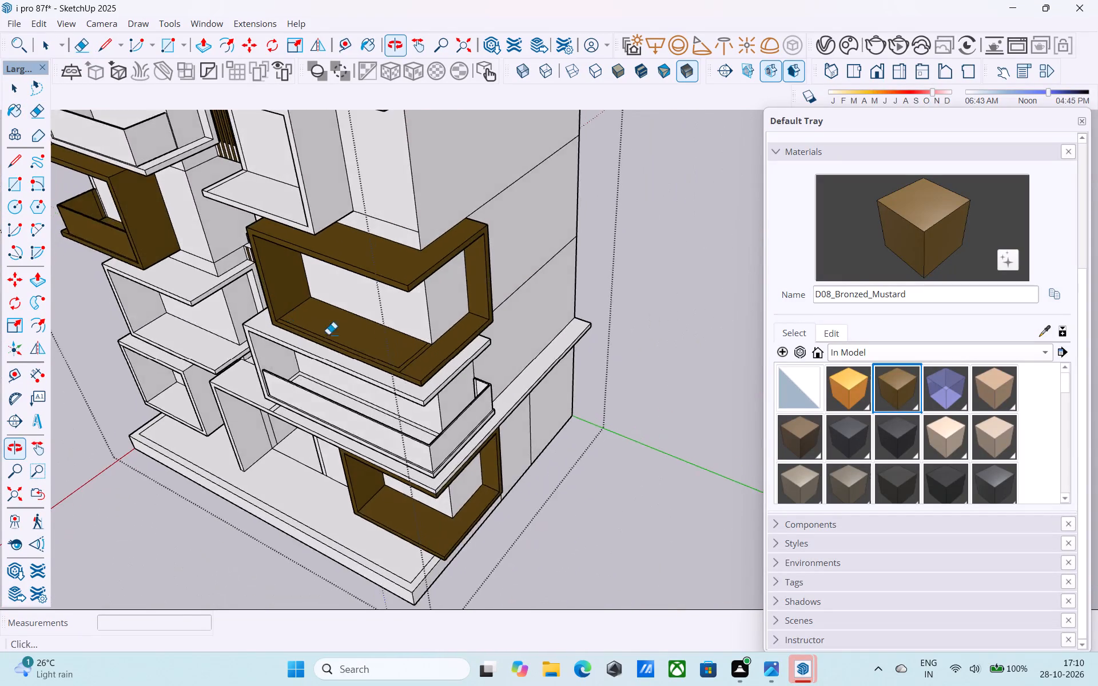
scroll(385, 346, "up", 14)
key("space")
scroll(426, 365, "up", 1)
middle_click_drag(482, 374, 657, 372)
scroll(657, 372, "up", 1)
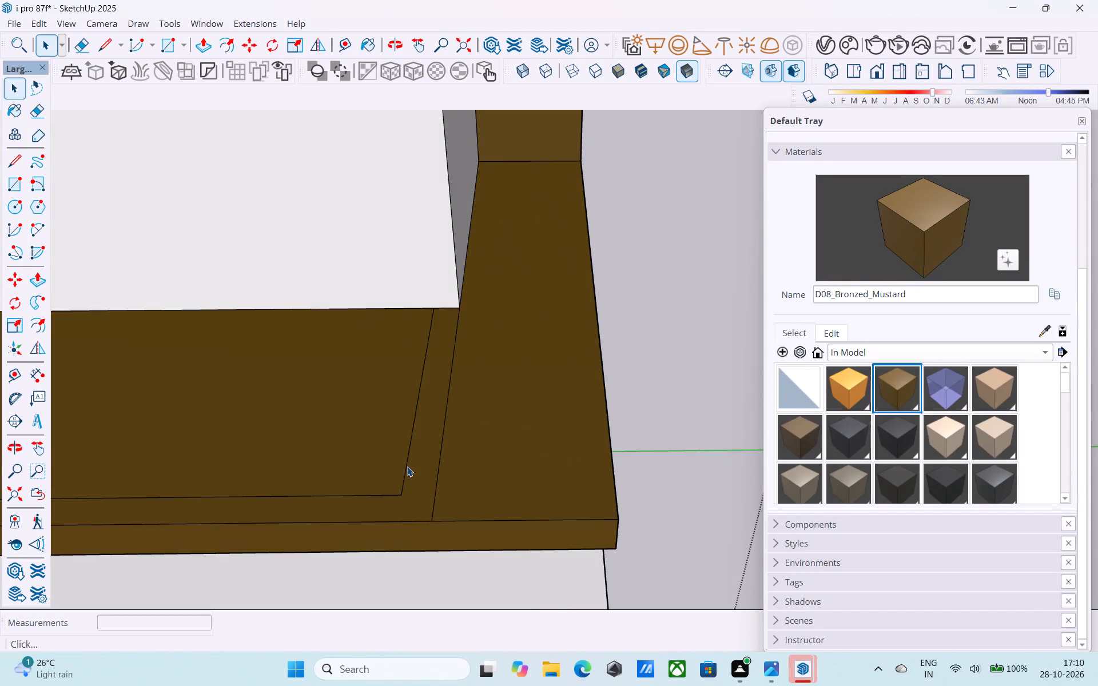
middle_click_drag(401, 462, 501, 429)
scroll(537, 436, "up", 2)
left_click(537, 436)
scroll(522, 435, "up", 4)
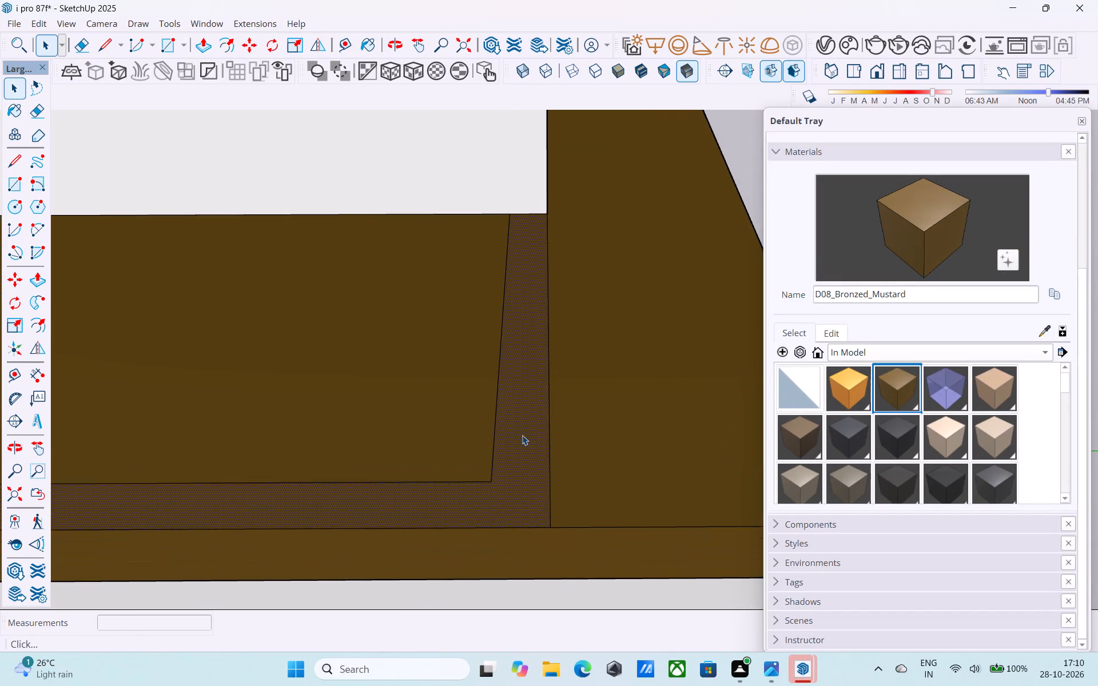
key("f")
left_click(522, 435)
key("1")
key("period")
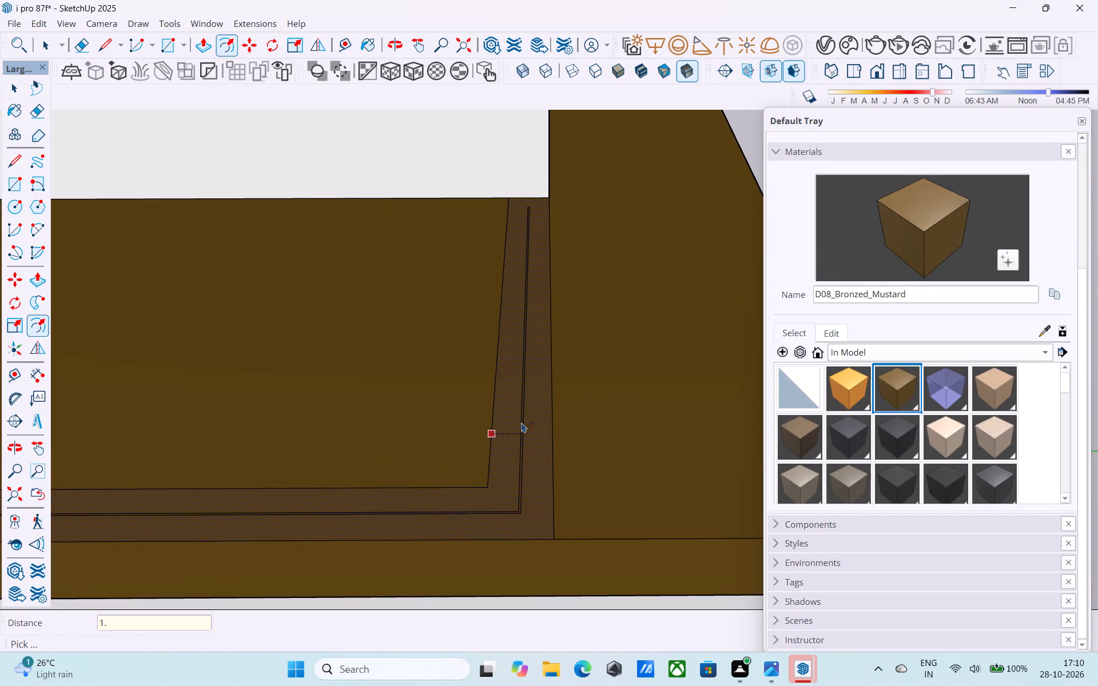
key("5")
key("shift+quotedbl")
key("Return")
key("space")
Extend the two 1.5" offset lines to the back wall.
left_click(522, 422)
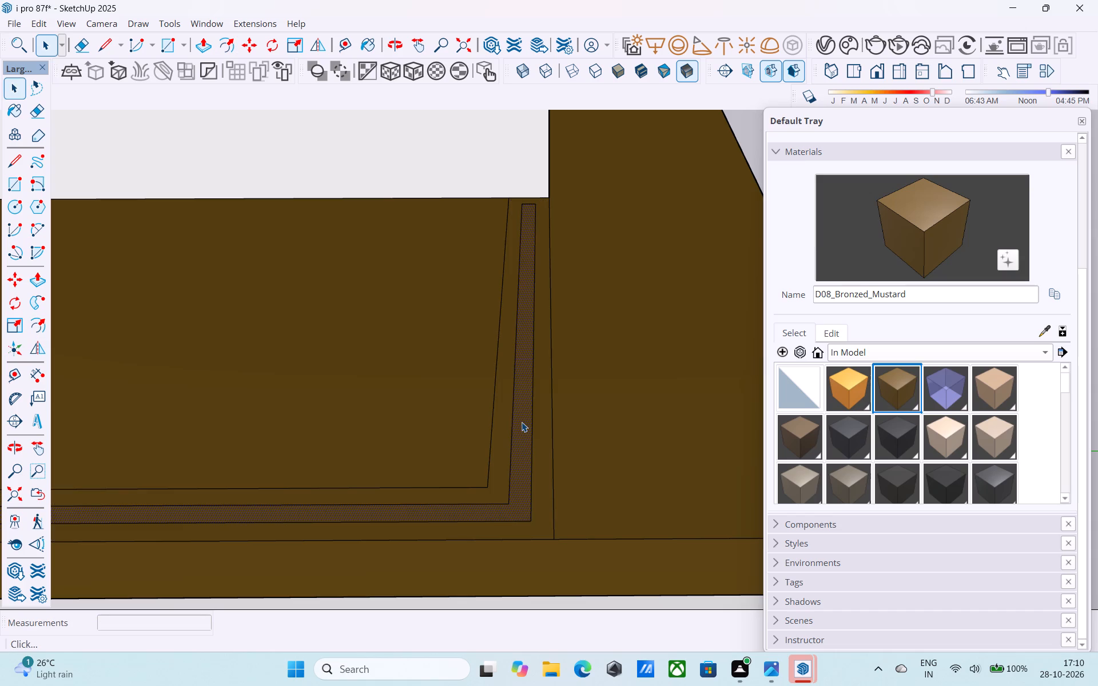
scroll(522, 422, "down", 3)
middle_click_drag(522, 422, 560, 531, "shift")
scroll(546, 437, "up", 2)
key("l")
scroll(536, 366, "up", 6)
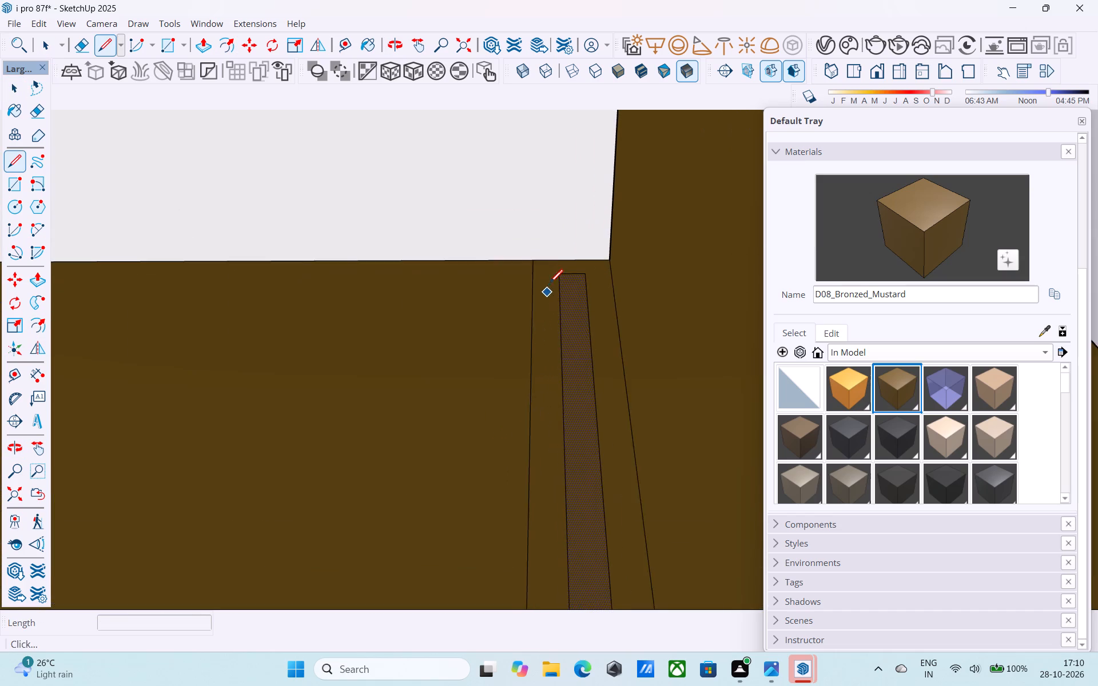
scroll(550, 284, "up", 3)
left_click(559, 276)
left_click(560, 250)
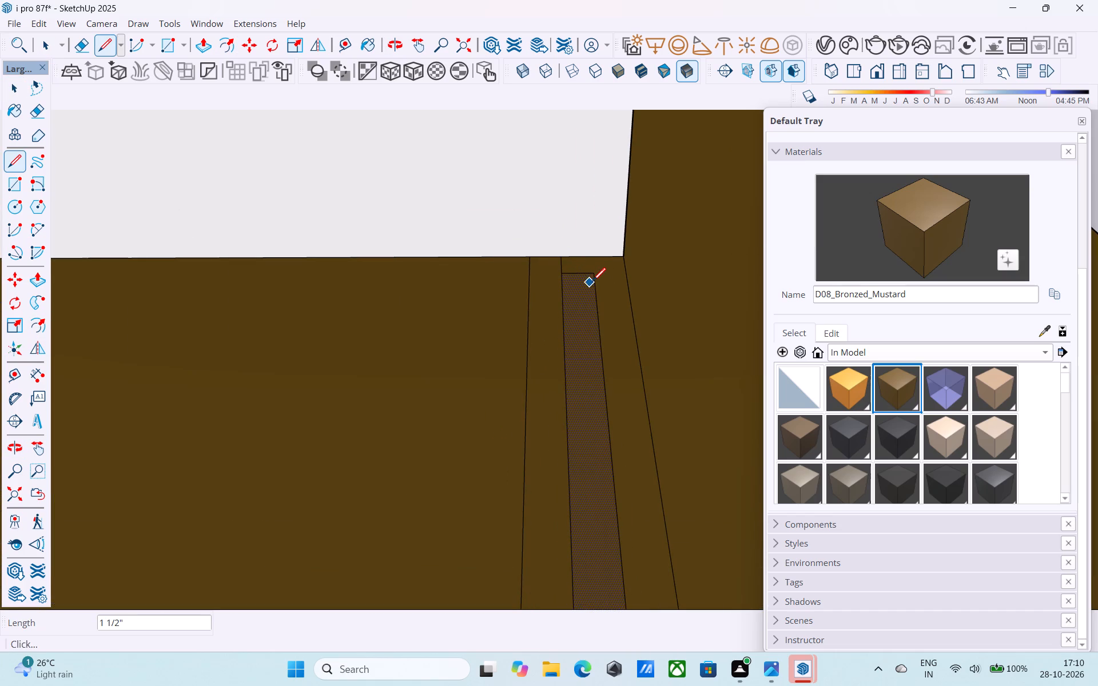
left_click(593, 277)
left_click(590, 260)
scroll(597, 226, "down", 12)
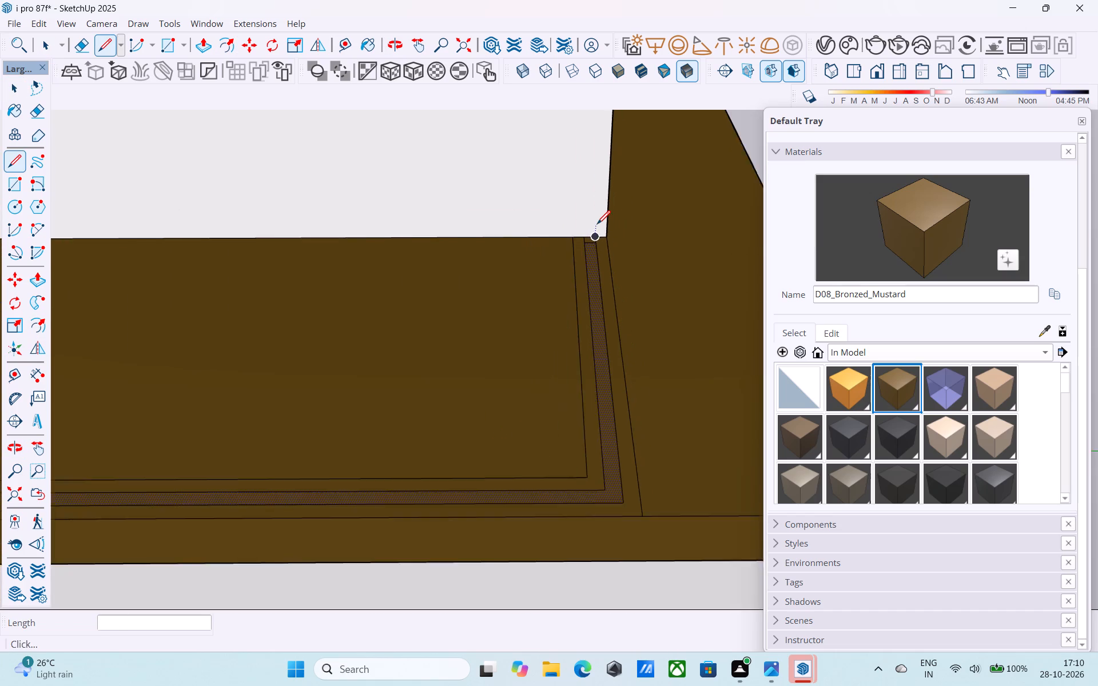
Extend the two offset lines to the balcony's end panel and erase the short segment closing them there.
scroll(597, 225, "down", 5)
middle_click_drag(520, 285, 486, 461)
scroll(362, 332, "up", 6)
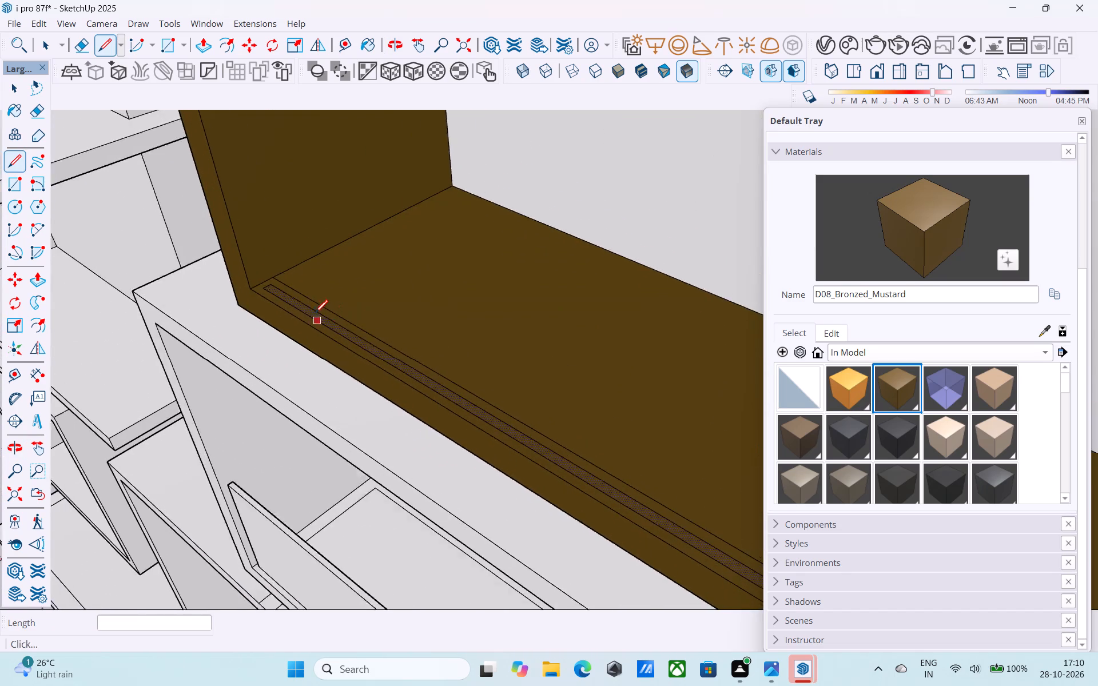
scroll(315, 314, "up", 8)
middle_click_drag(287, 331, 429, 514, "shift")
scroll(390, 410, "up", 5)
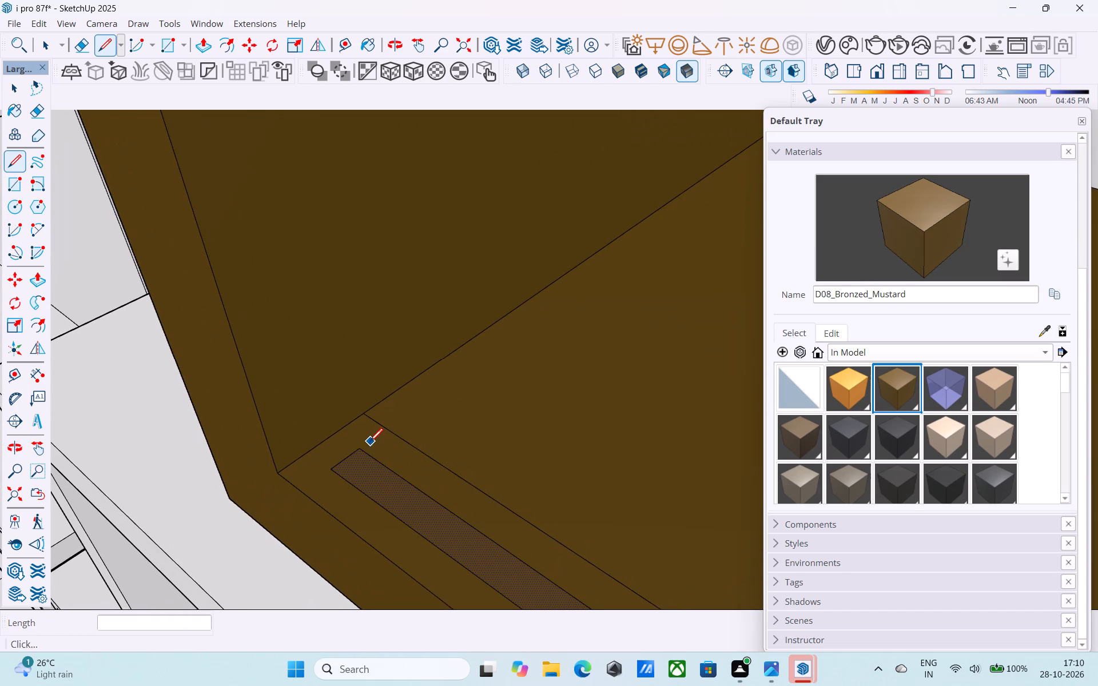
left_click(361, 446)
left_click(341, 433)
left_click(334, 474)
left_click(313, 457)
key("e")
left_click_drag(344, 462, 337, 451)
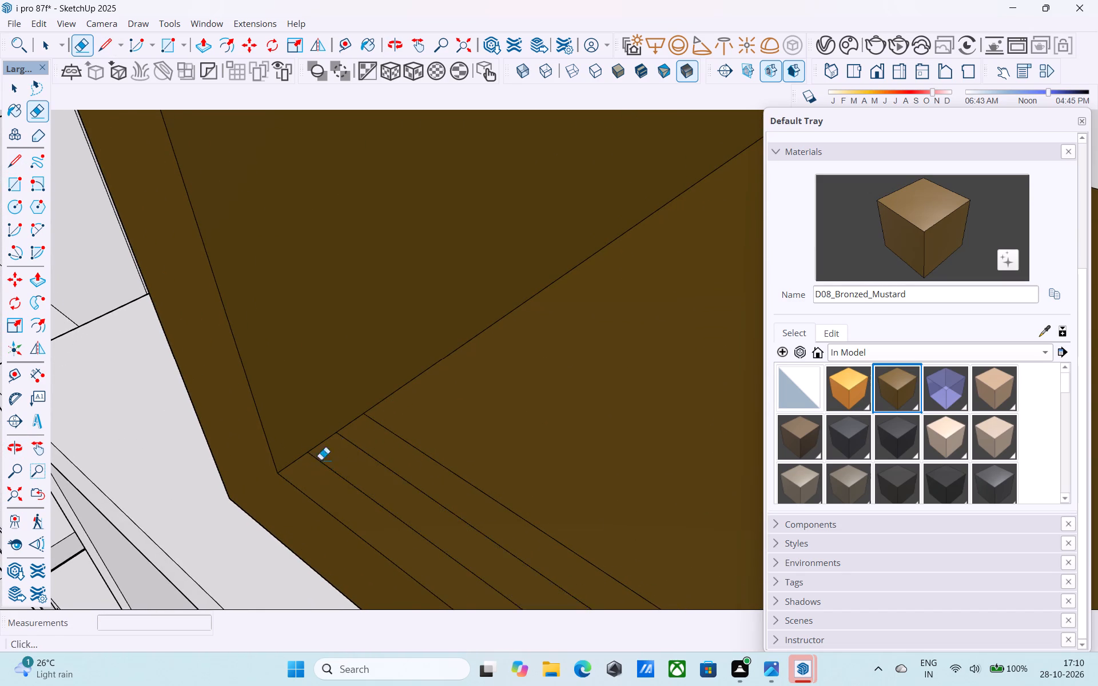
Erase the short segment closing the two offset lines near the back wall.
scroll(301, 470, "down", 20)
scroll(301, 470, "down", 6)
middle_click(301, 473)
middle_click_drag(311, 496, 313, 454)
scroll(560, 465, "up", 1)
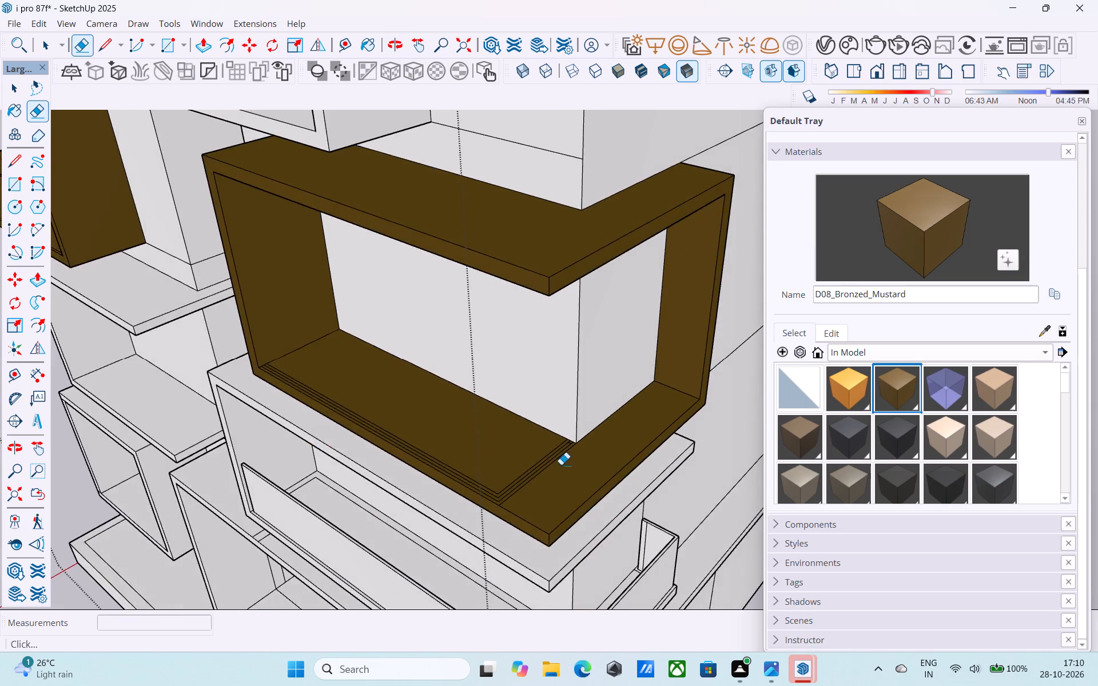
scroll(561, 465, "up", 20)
left_click(601, 432)
Push/Pull the middle strip of this bronze balcony's floor border up 3' as a parapet wall.
scroll(607, 432, "down", 20)
scroll(607, 432, "down", 8)
scroll(630, 387, "down", 1, "shift")
middle_click_drag(629, 387, 586, 434, "shift")
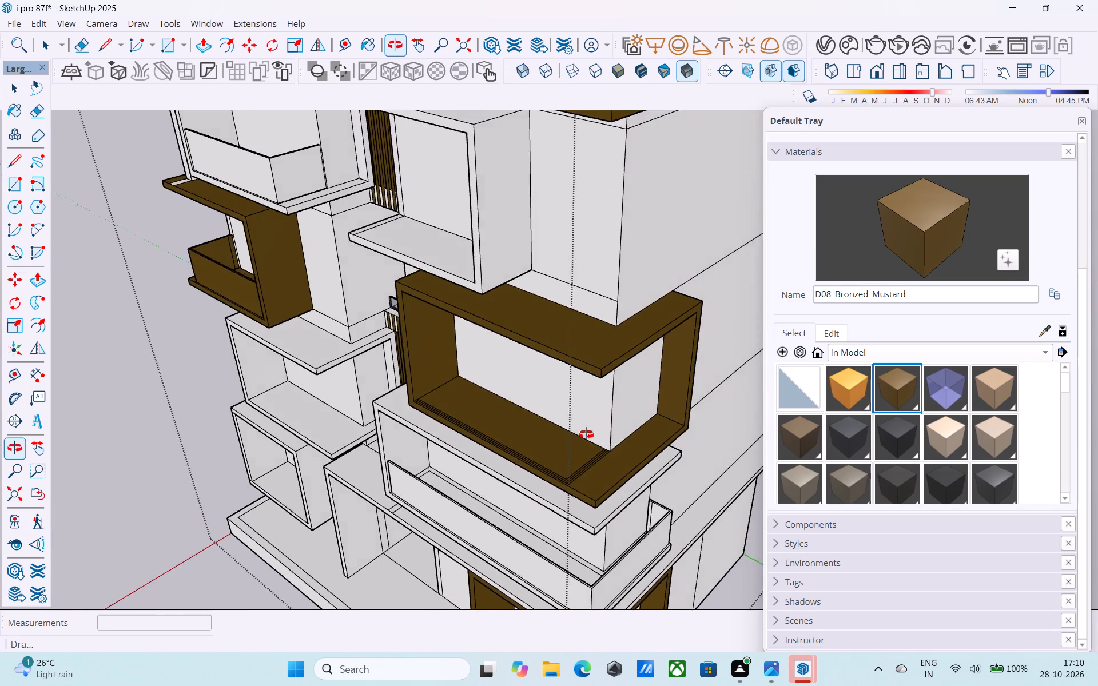
middle_click_drag(586, 434, 580, 434, "shift")
scroll(509, 476, "up", 20)
scroll(509, 476, "up", 2)
key("space")
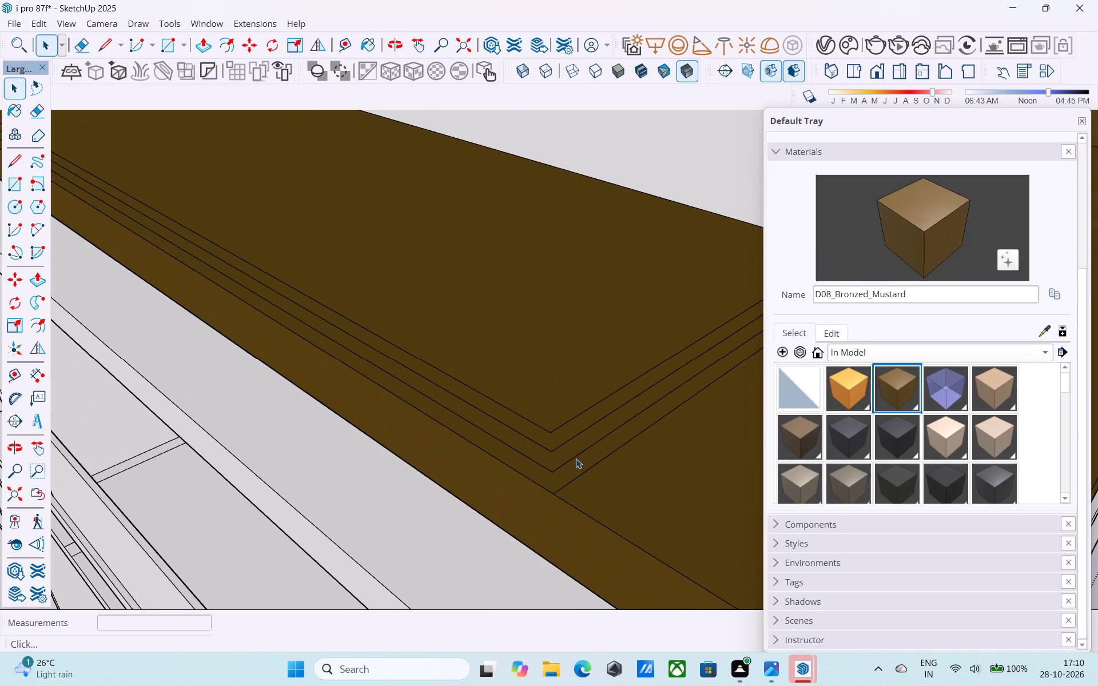
left_click(577, 446)
scroll(579, 445, "up", 2)
key("p")
left_click(579, 445)
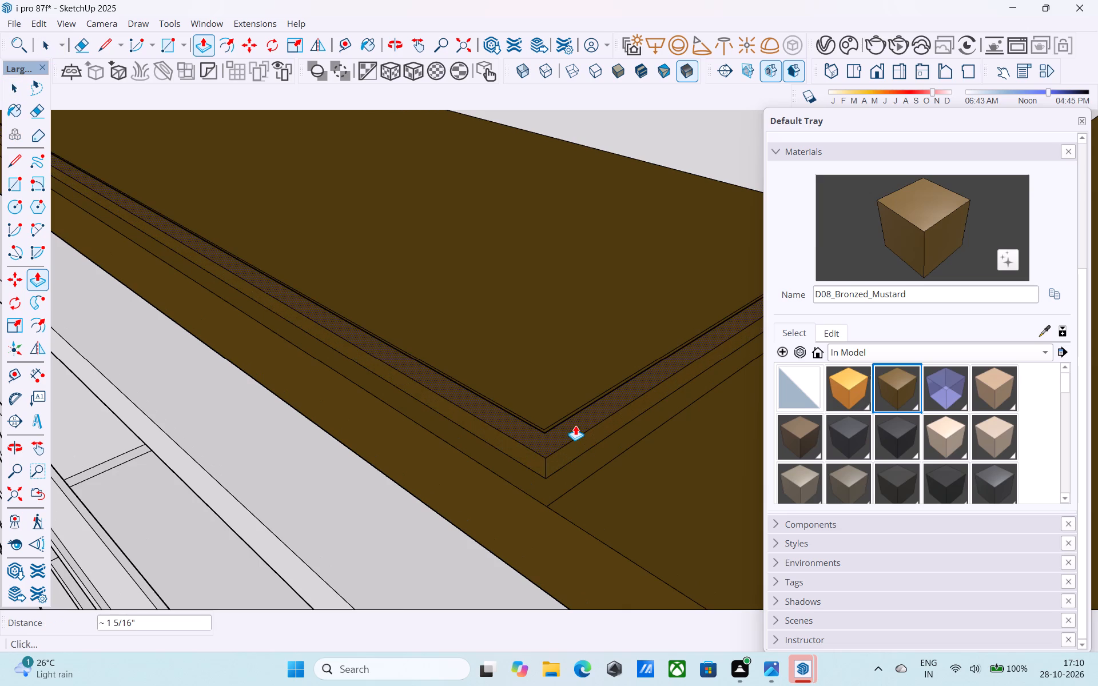
type("3'")
key("Return")
key("space")
scroll(575, 424, "down", 9)
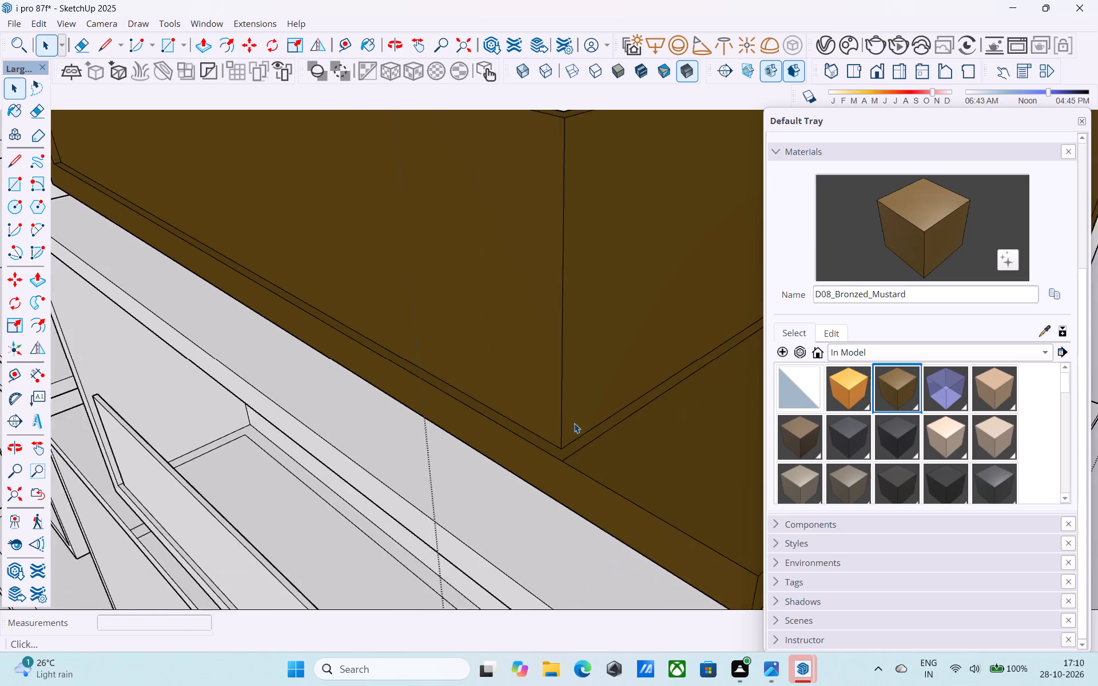
Push/Pull the side face of the bronze corner balcony frame with the new parapet inward by 1'.
scroll(574, 423, "down", 10)
middle_click_drag(567, 421, 710, 400)
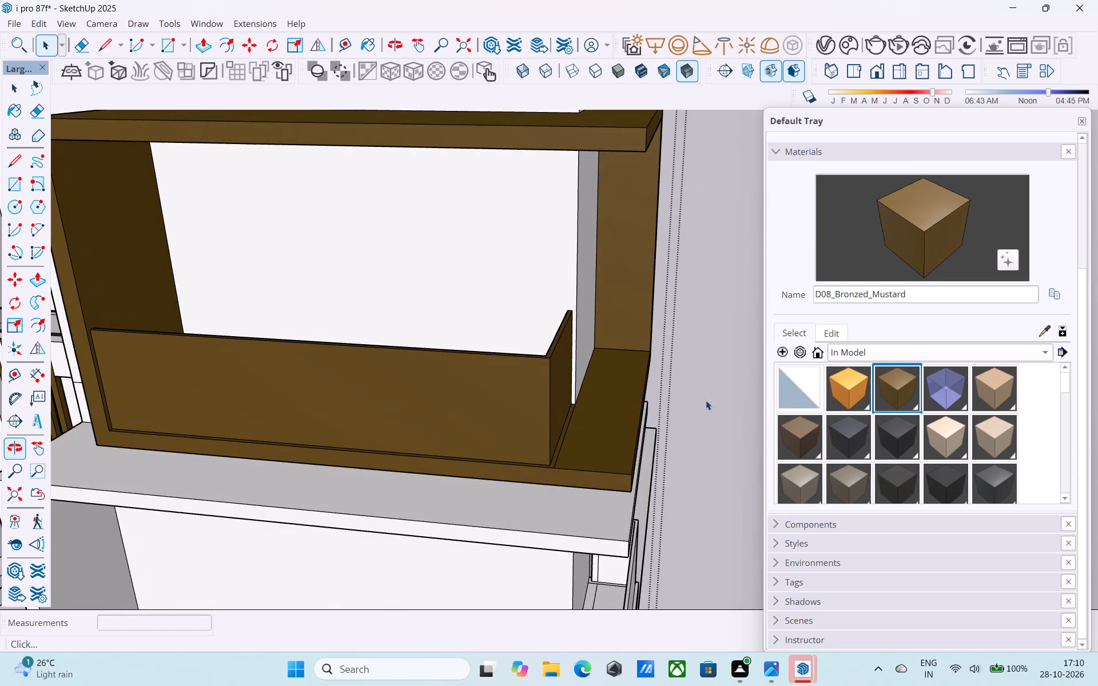
scroll(705, 401, "down", 5)
middle_click_drag(703, 401, 687, 420)
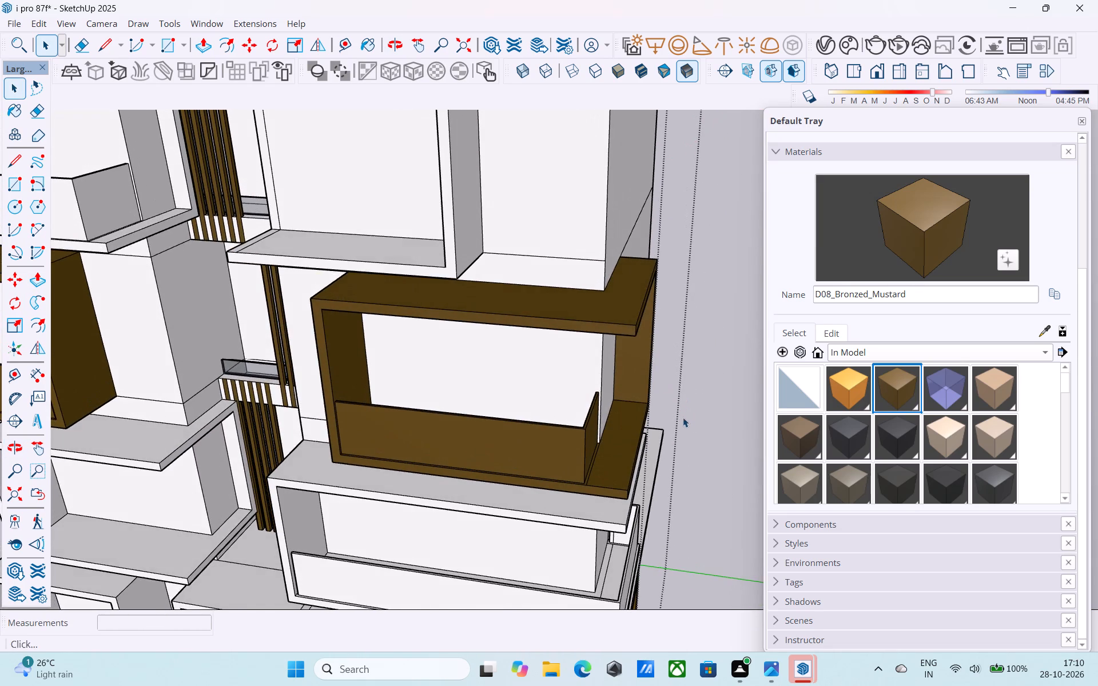
scroll(681, 417, "down", 3)
middle_click_drag(678, 417, 685, 415)
scroll(658, 410, "down", 4)
middle_click_drag(647, 411, 596, 425)
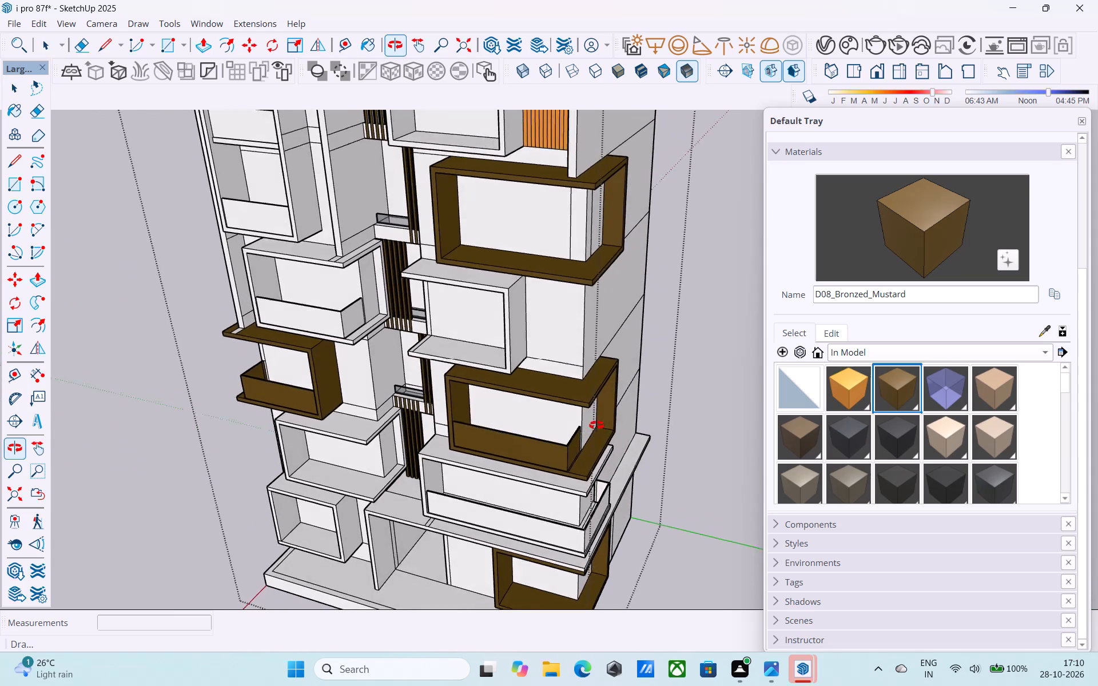
middle_click_drag(596, 425, 604, 412)
middle_click_drag(610, 437, 637, 469, "shift")
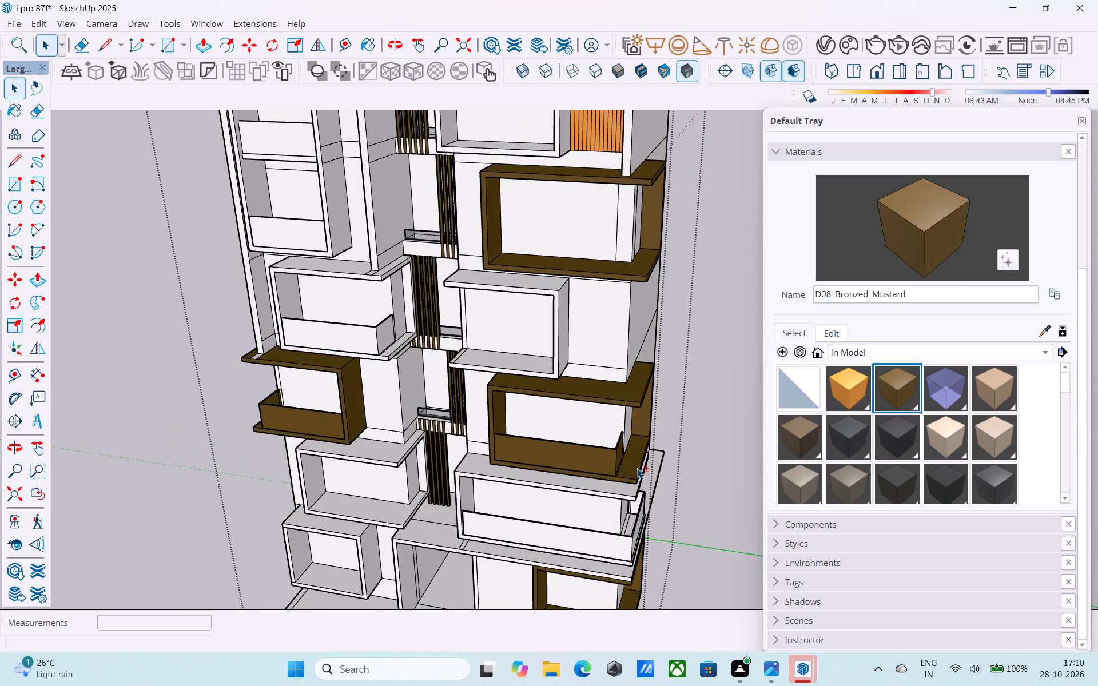
middle_click_drag(637, 468, 502, 470)
scroll(428, 336, "up", 4)
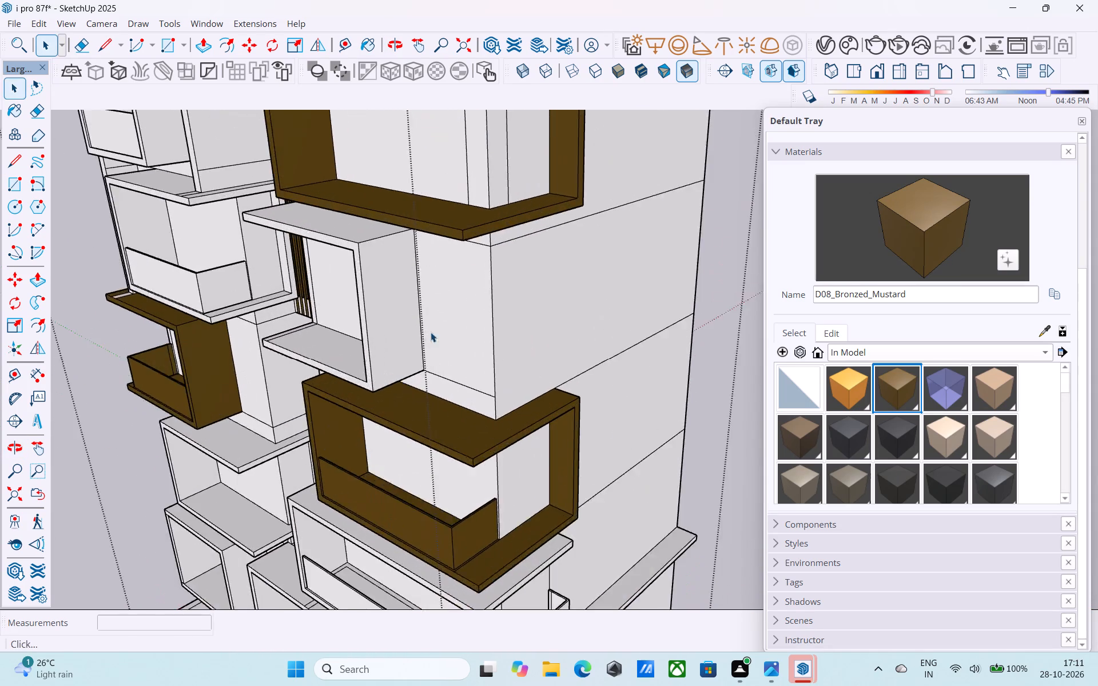
scroll(431, 332, "up", 6)
middle_click_drag(475, 375, 377, 260)
scroll(373, 245, "down", 5)
scroll(488, 420, "up", 8)
left_click(492, 348)
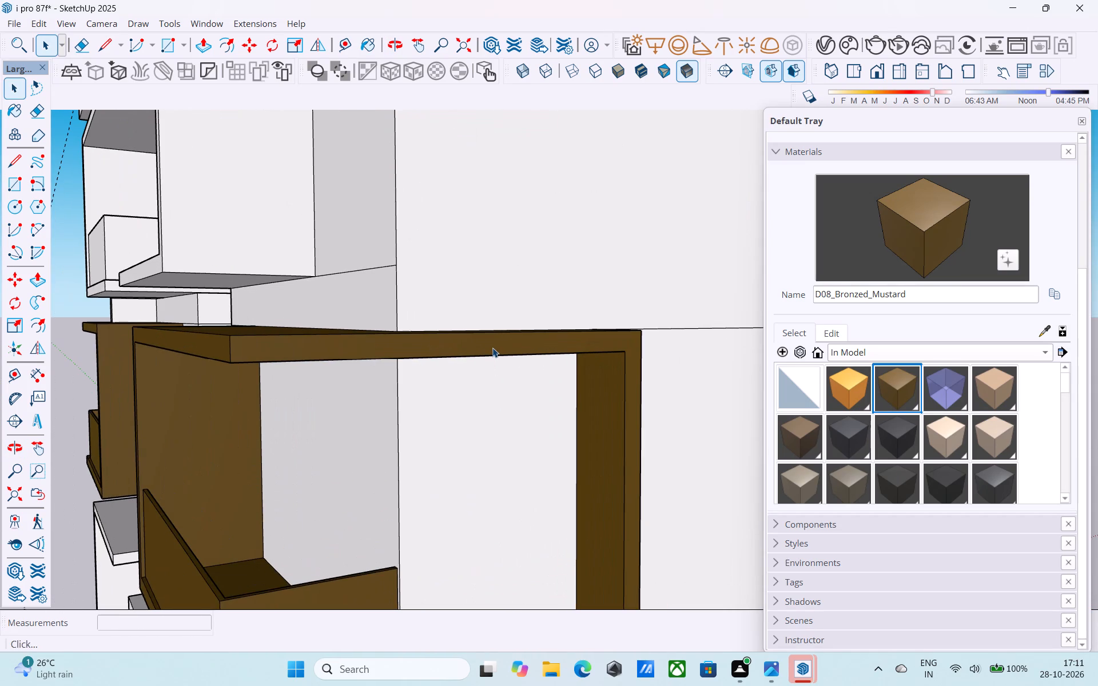
key("p")
left_click(495, 348)
key("1")
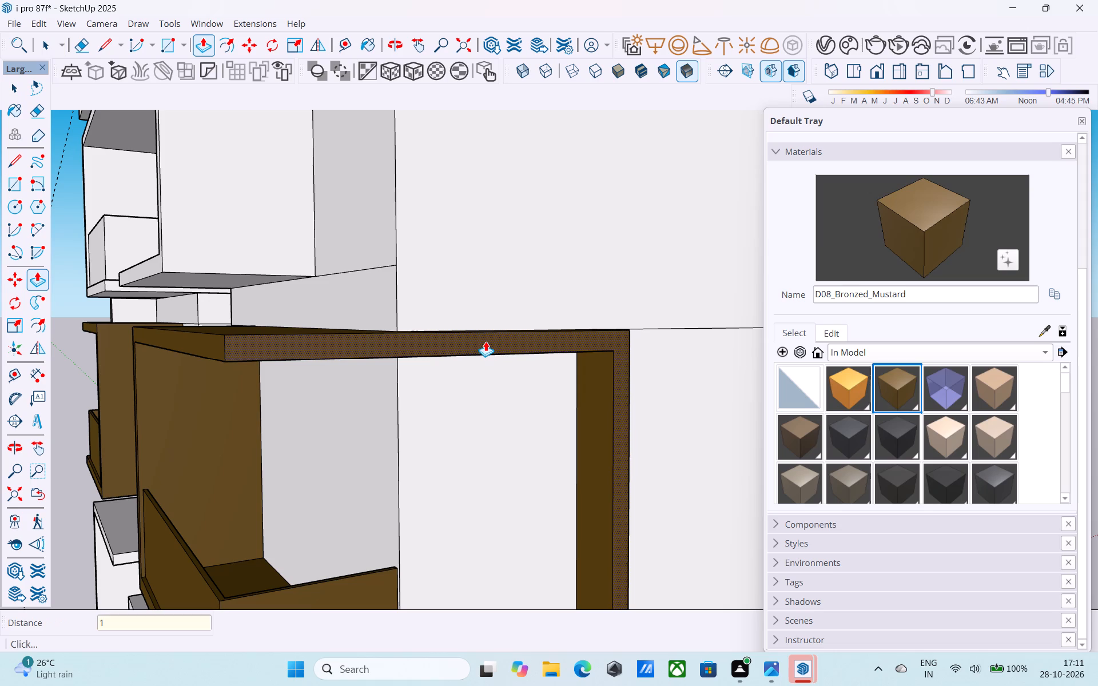
key("apostrophe")
key("Return")
key("space")
Push/Pull the side face of the ground-floor bronze frame inward, flush with the trimmed bronze balcony frame above.
scroll(490, 338, "down", 6)
middle_click_drag(490, 338, 633, 360)
scroll(636, 345, "down", 4)
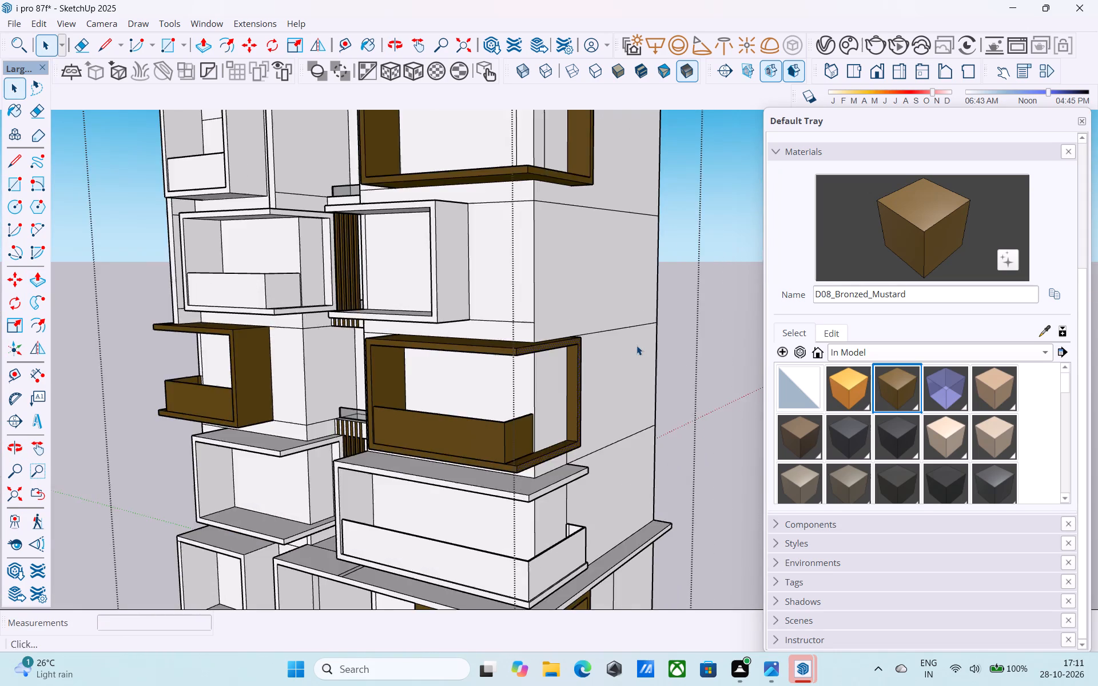
scroll(636, 345, "down", 3)
middle_click_drag(626, 433, 579, 306)
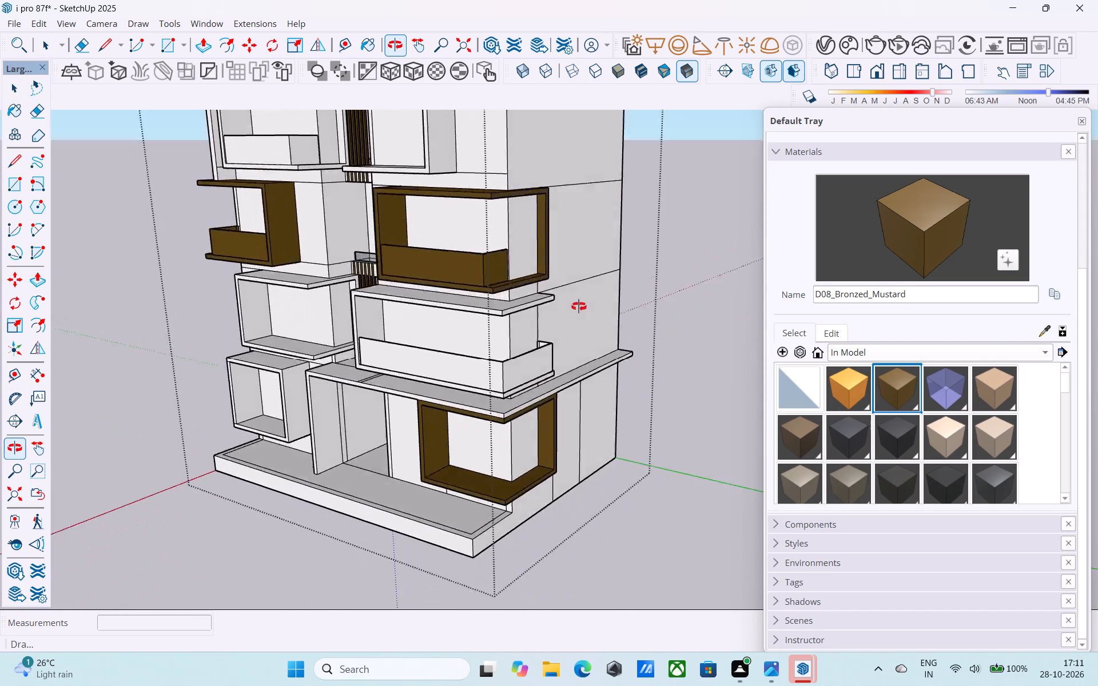
middle_click_drag(579, 306, 551, 254)
scroll(571, 377, "up", 13)
middle_click_drag(507, 381, 604, 449, "shift")
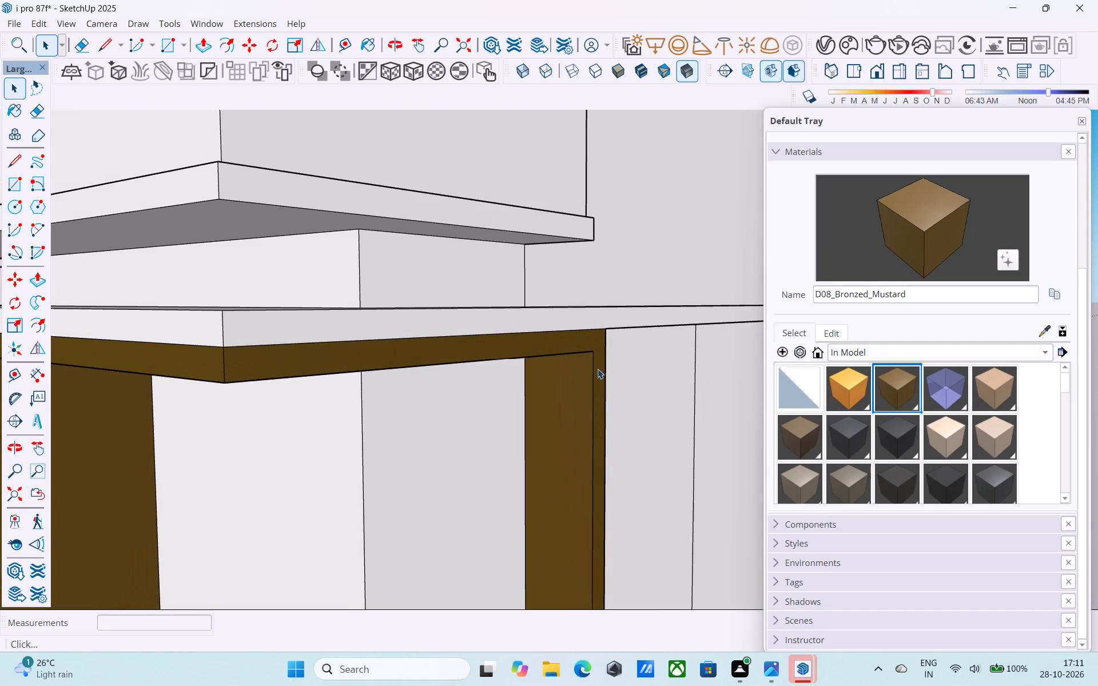
left_click(597, 354)
key("p")
left_click(597, 348)
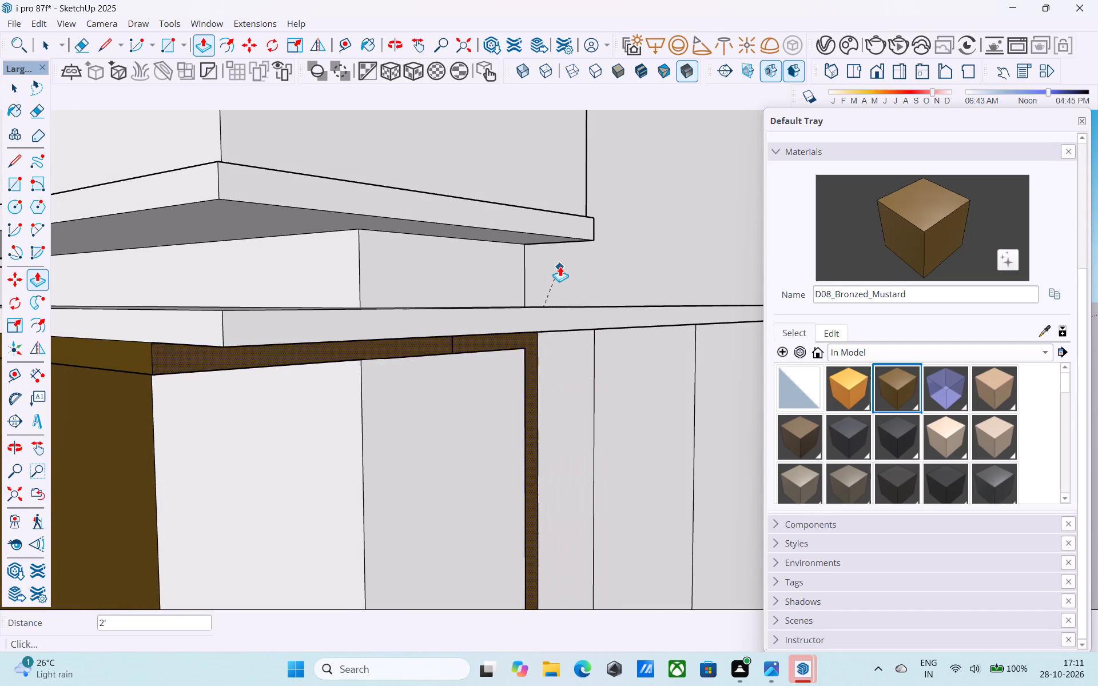
scroll(560, 265, "down", 1)
middle_click_drag(559, 265, 567, 524)
scroll(536, 287, "down", 2)
middle_click_drag(537, 290, 547, 490, "shift")
left_click(549, 292)
Push/Pull the side face of the upper bronze corner frame inward 1', flush with the trimmed bronze frame below.
scroll(548, 284, "down", 8)
middle_click_drag(550, 273, 572, 470)
middle_click_drag(564, 249, 534, 354, "shift")
scroll(562, 264, "up", 4)
key("space")
left_click(554, 201)
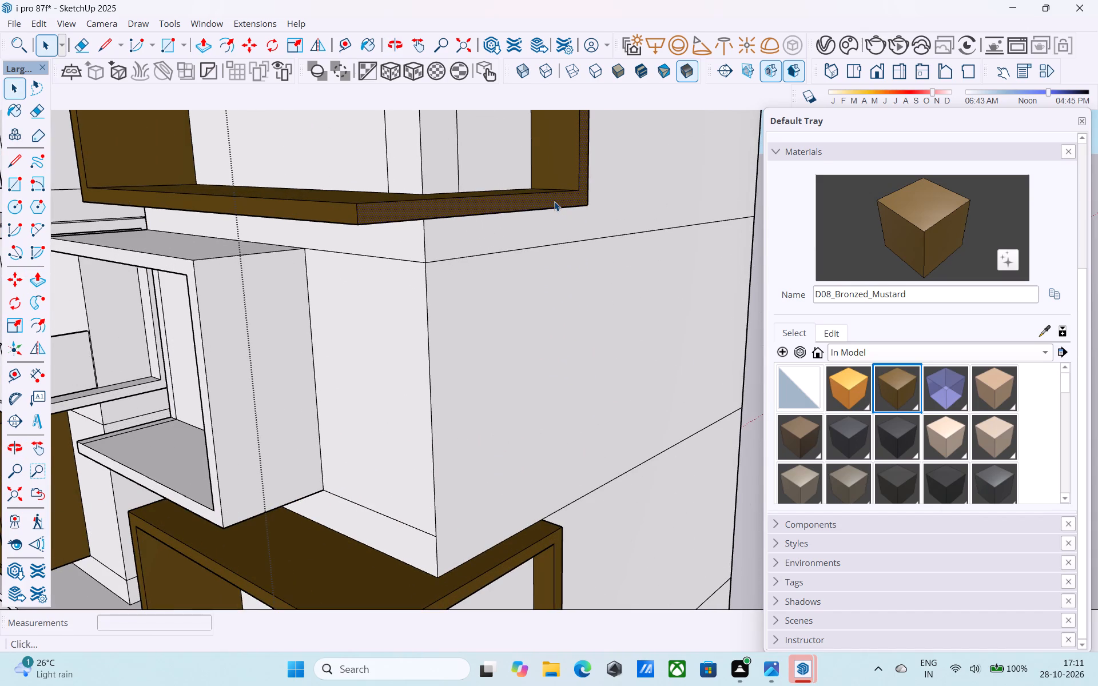
key("p")
left_click(554, 201)
scroll(546, 306, "down", 4)
middle_click_drag(544, 325, 479, 161)
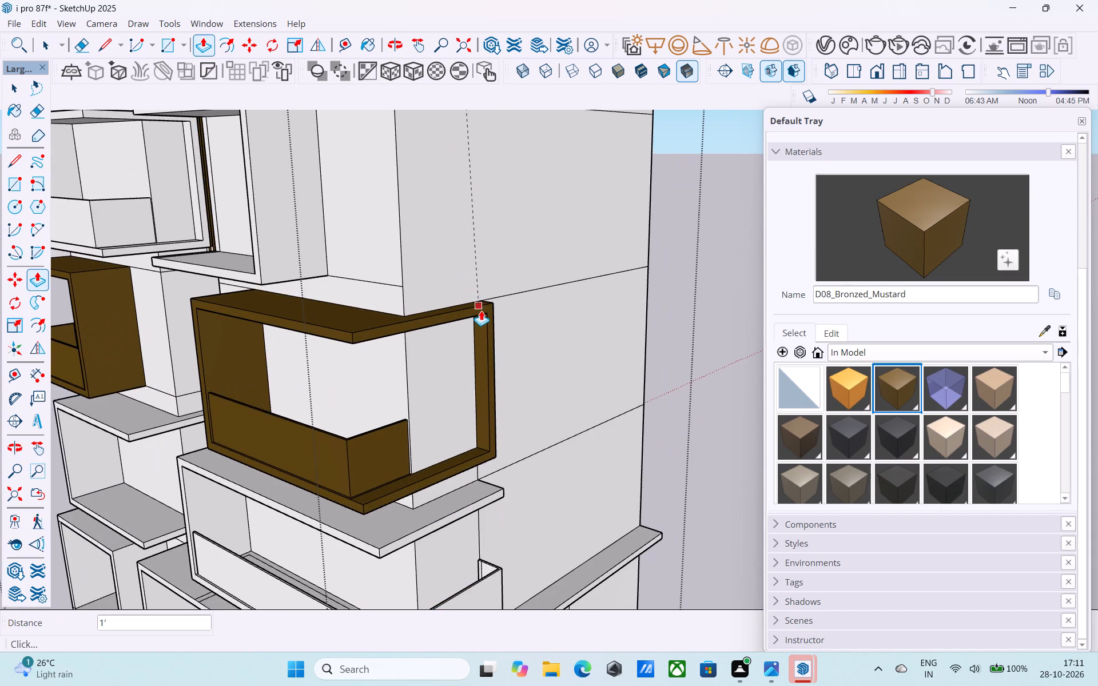
scroll(481, 310, "up", 2)
left_click(481, 310)
Examine the bronze frames and white balconies on the lower storeys of the front facade.
scroll(481, 310, "down", 10)
middle_click_drag(482, 307, 647, 378, "shift")
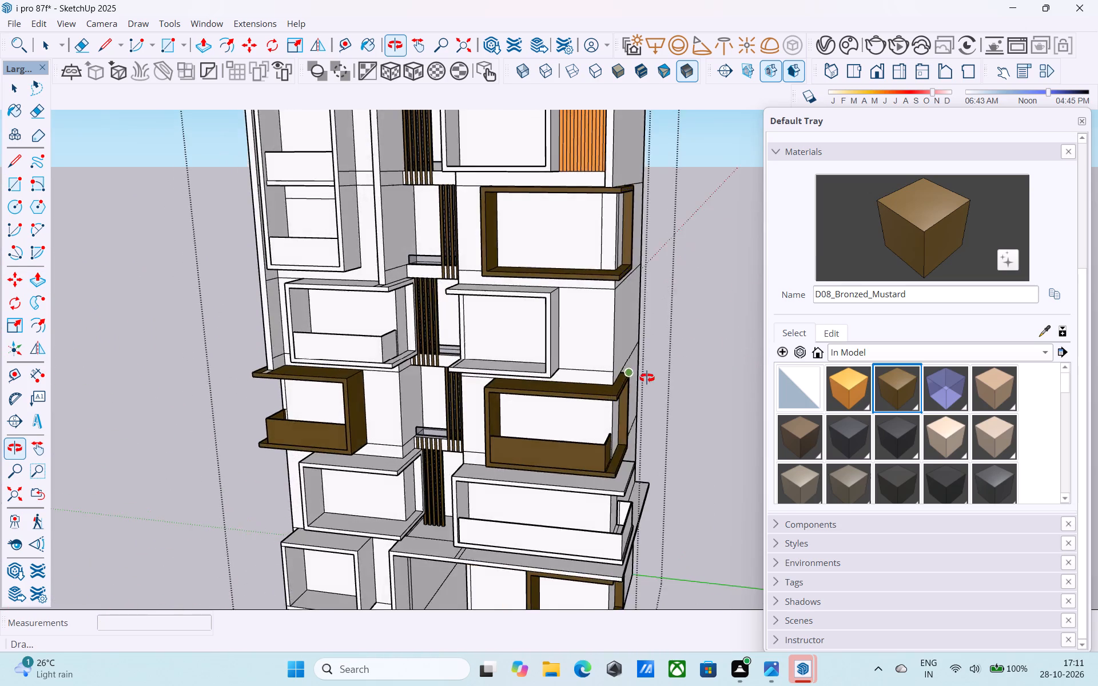
middle_click_drag(647, 378, 560, 238, "shift")
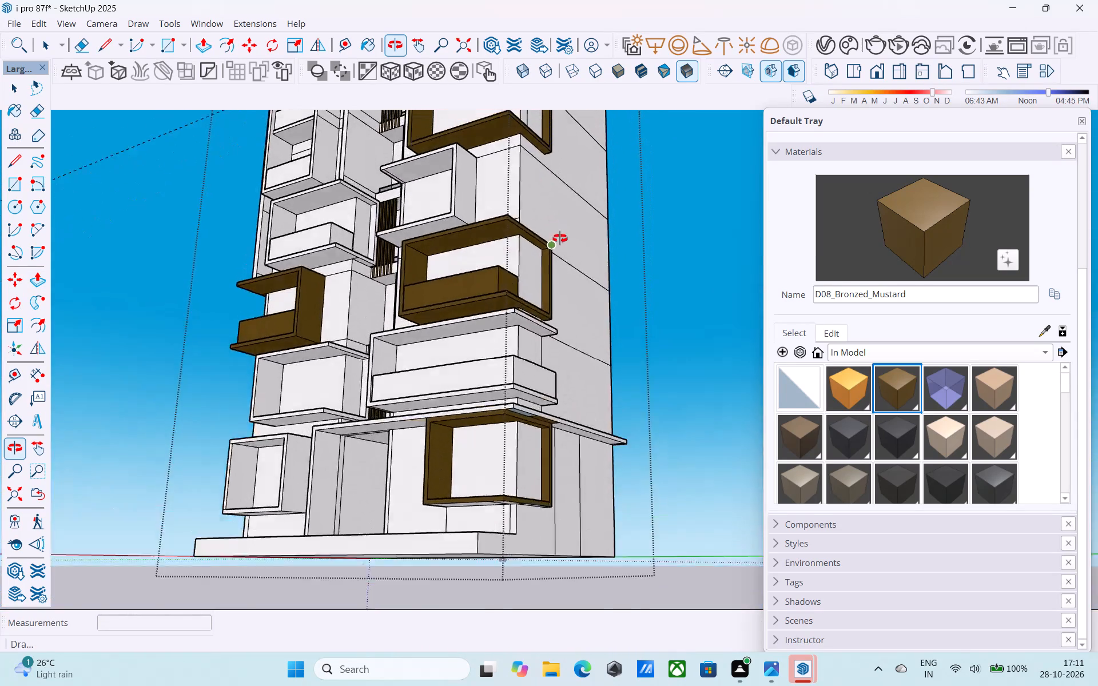
middle_click_drag(560, 238, 520, 99, "shift")
scroll(505, 253, "up", 5)
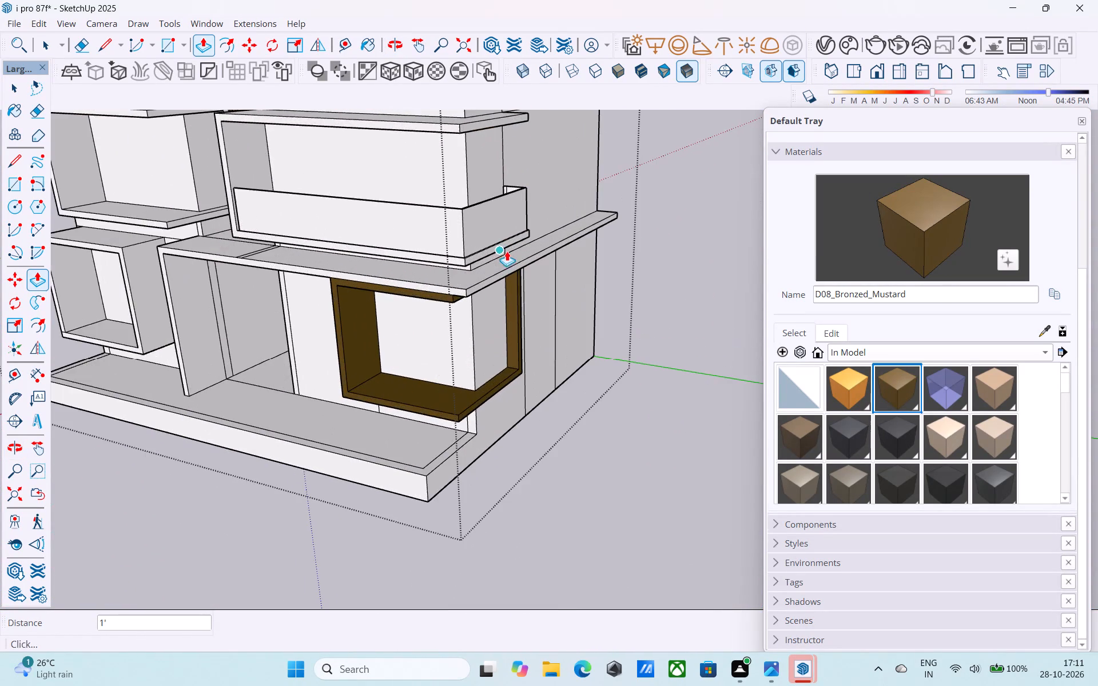
scroll(506, 248, "down", 6)
middle_click_drag(447, 372, 462, 334)
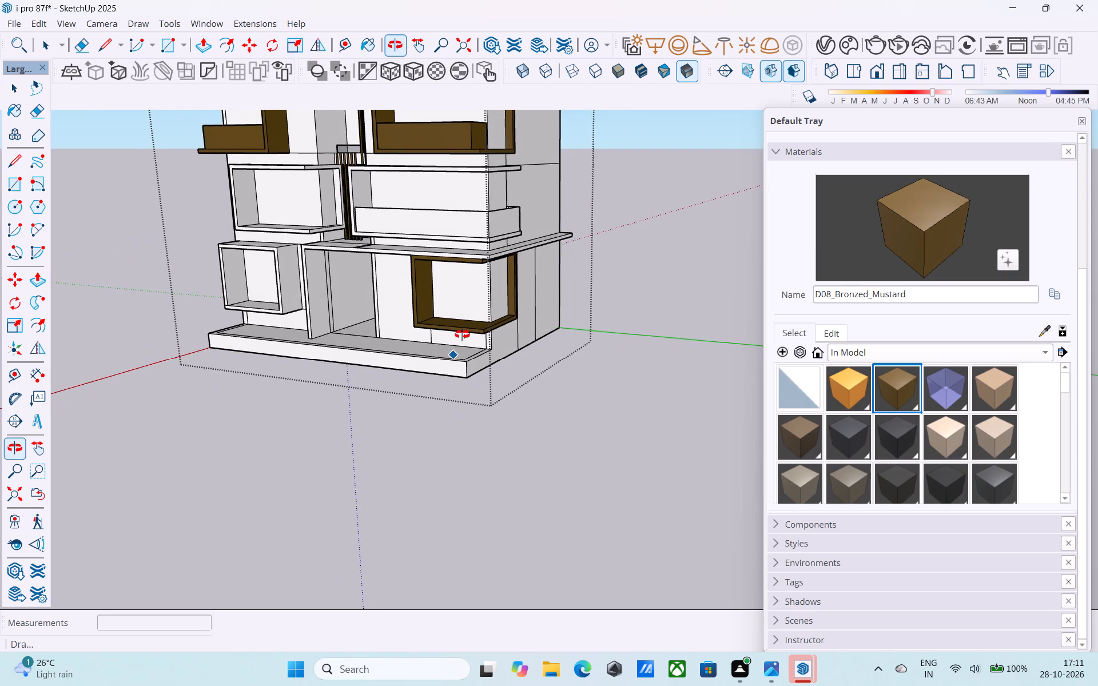
middle_click_drag(462, 334, 524, 353)
middle_click_drag(464, 258, 467, 309)
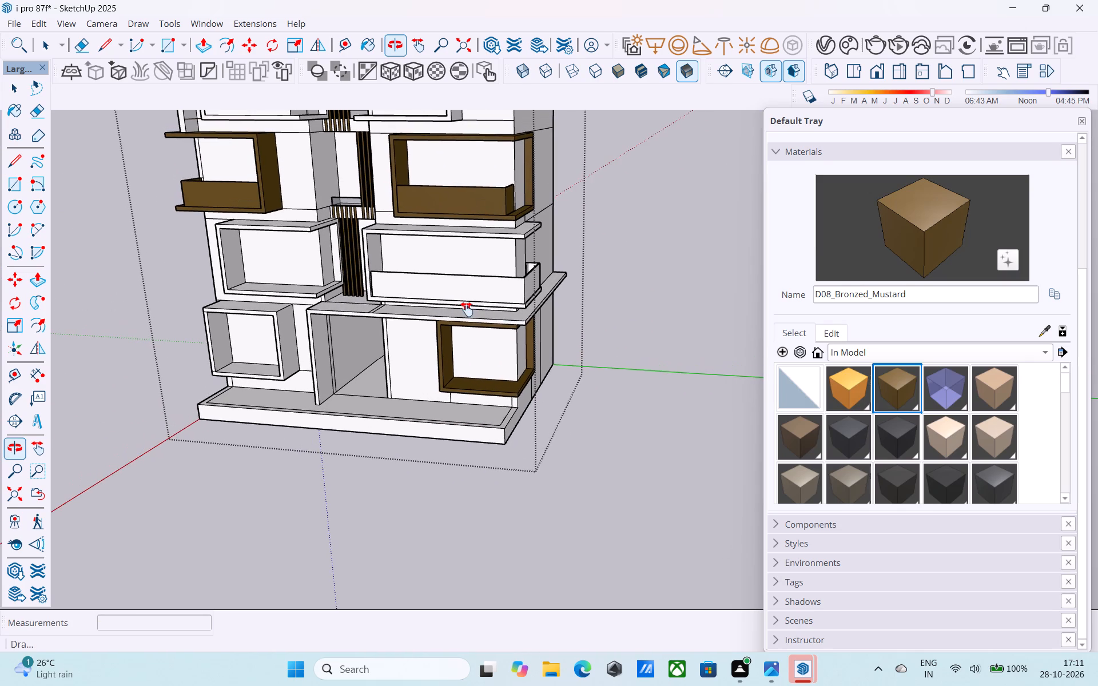
middle_click_drag(467, 309, 476, 326)
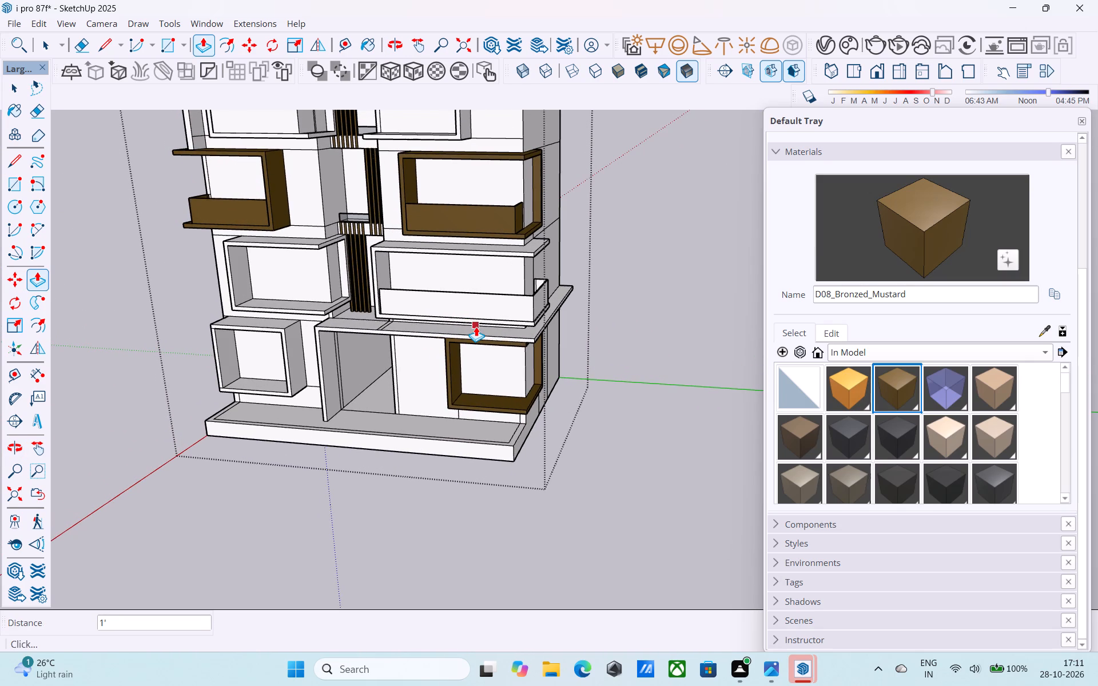
Push/Pull the top of the white corner balcony's parapet, above the ground-floor bronze frame, 3' down to the balcony floor.
scroll(482, 327, "up", 5)
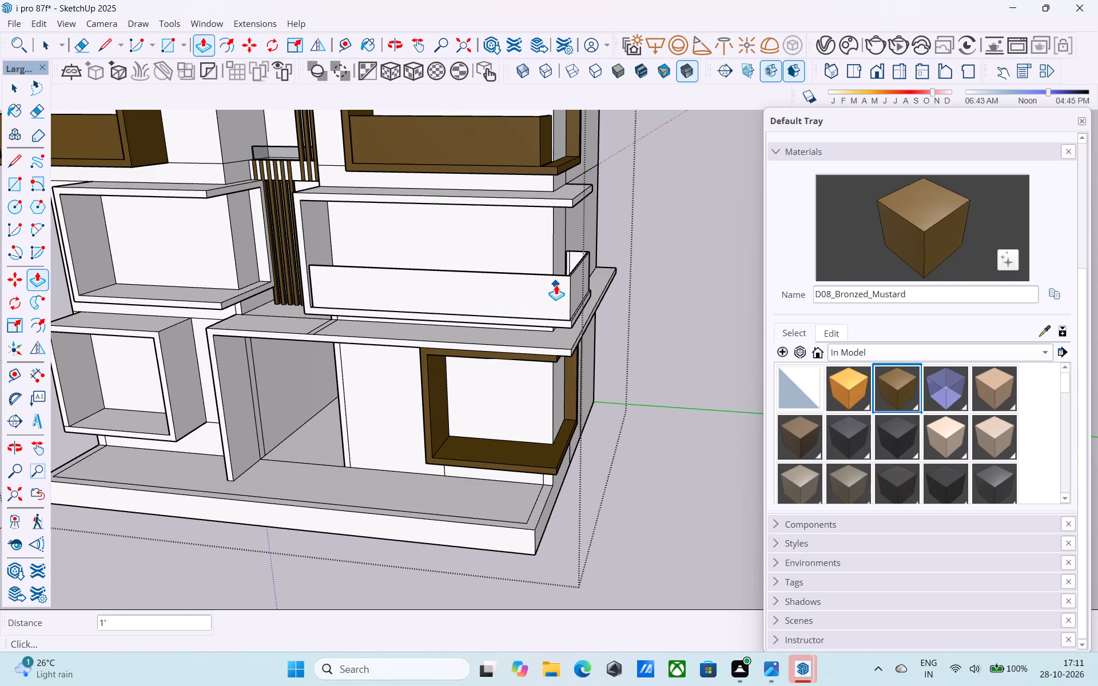
middle_click_drag(554, 284, 534, 293)
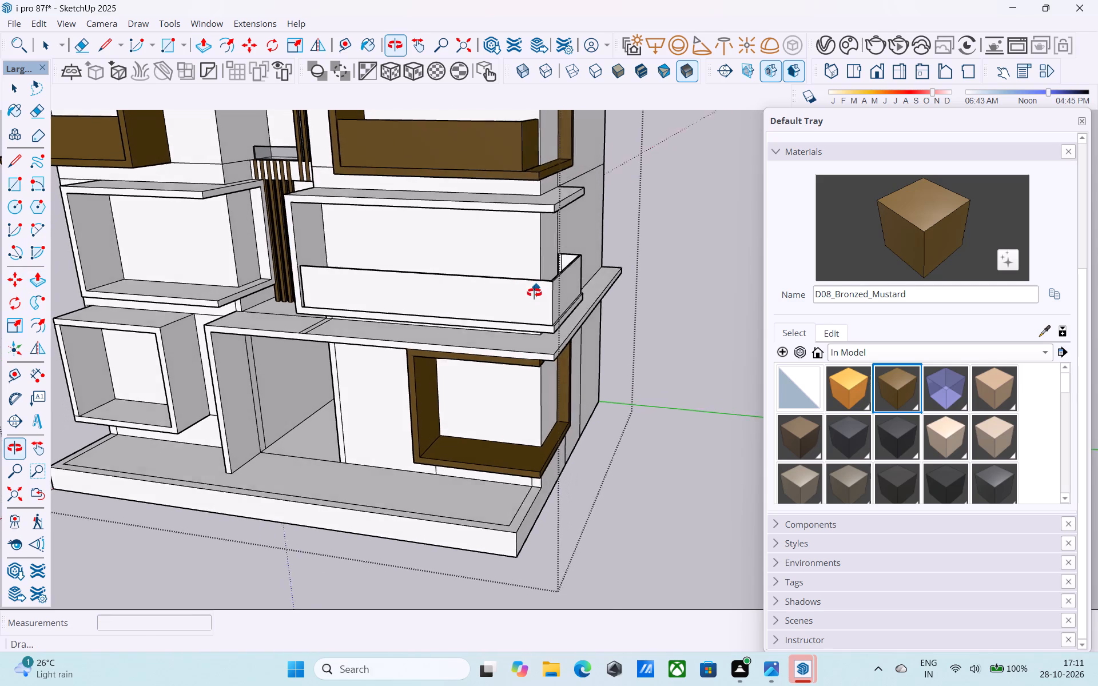
middle_click_drag(534, 293, 555, 355)
scroll(564, 362, "up", 5)
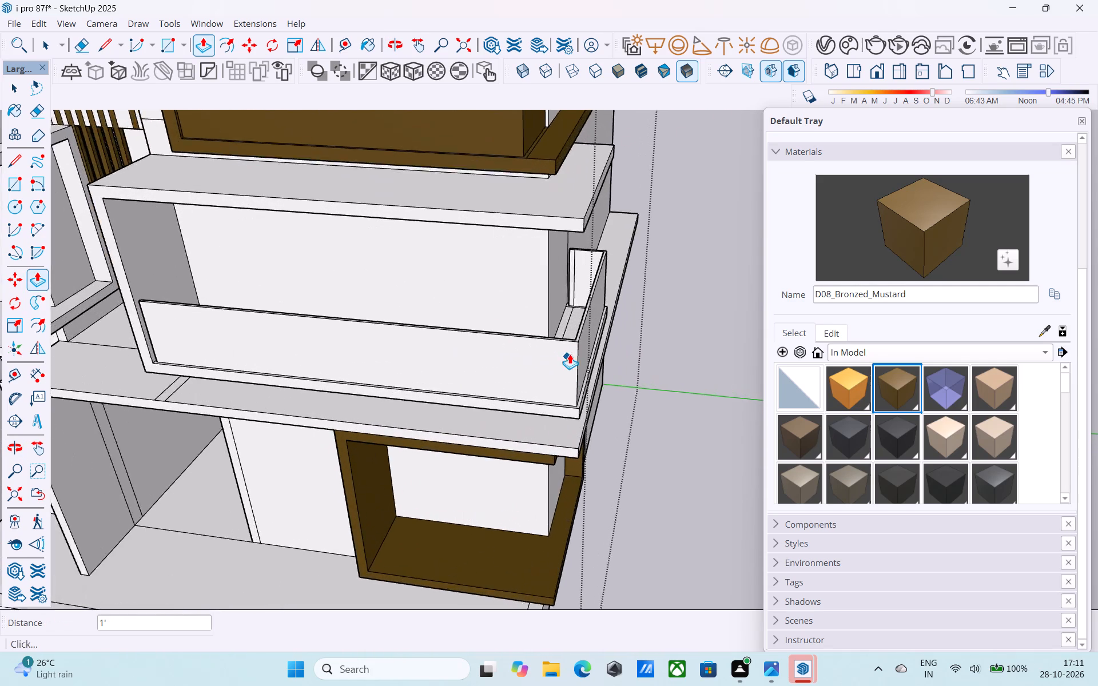
scroll(570, 354, "up", 4)
key("space")
middle_click_drag(579, 328, 590, 371)
scroll(589, 373, "up", 5)
left_click(570, 289)
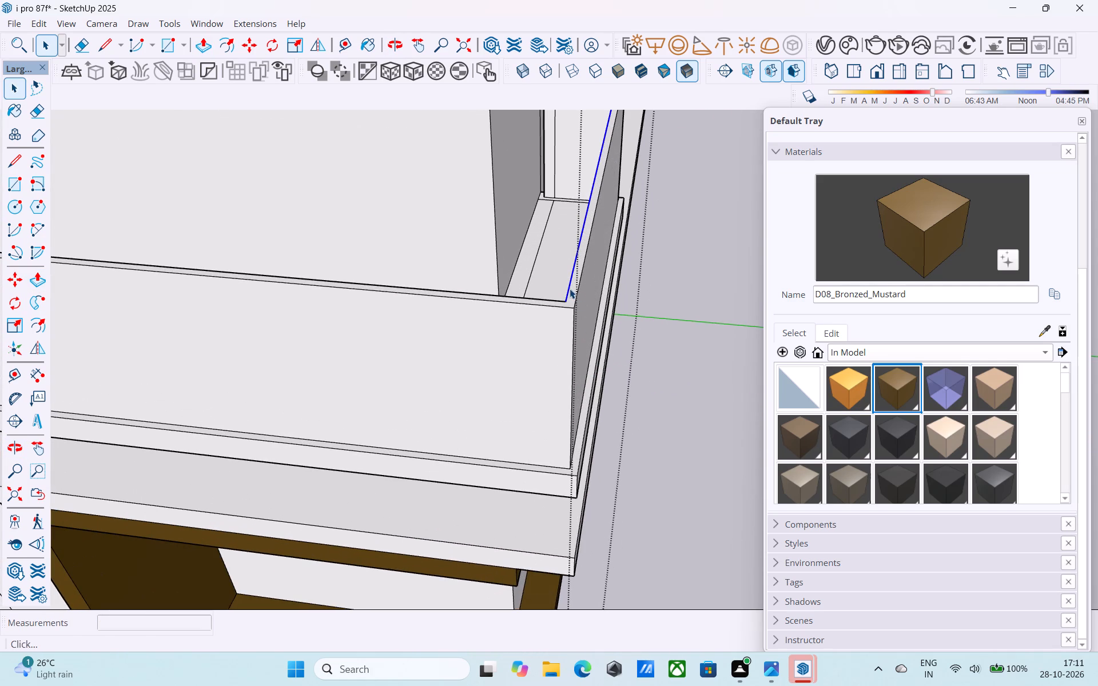
left_click(575, 292)
key("p")
left_click(575, 292)
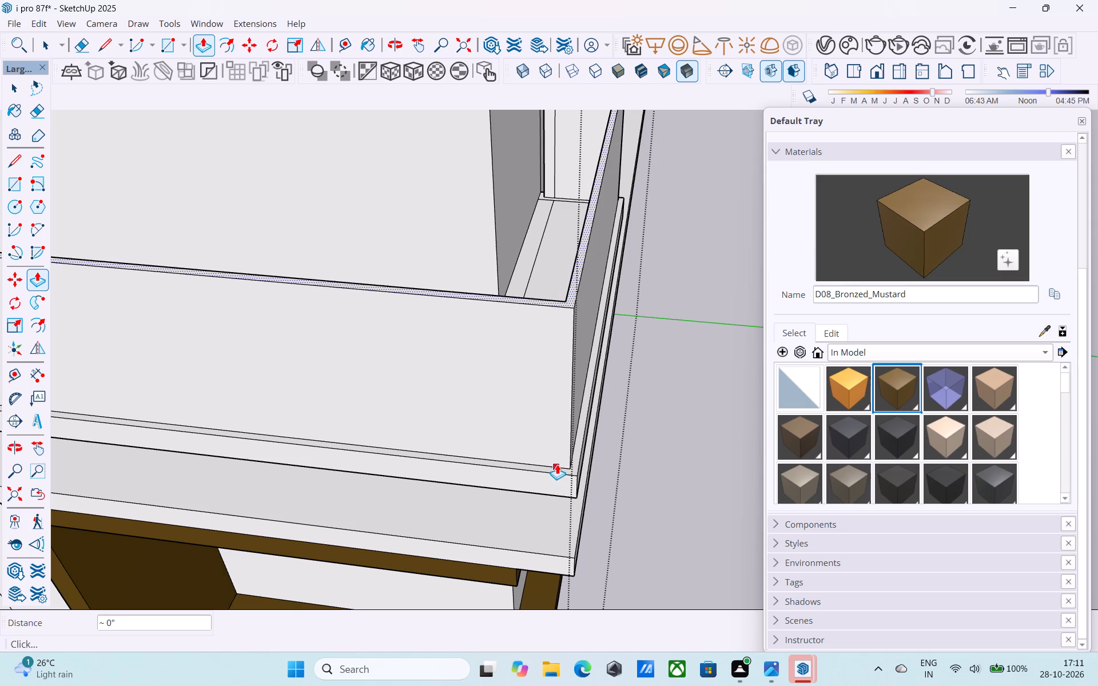
left_click(526, 306)
left_click(492, 464)
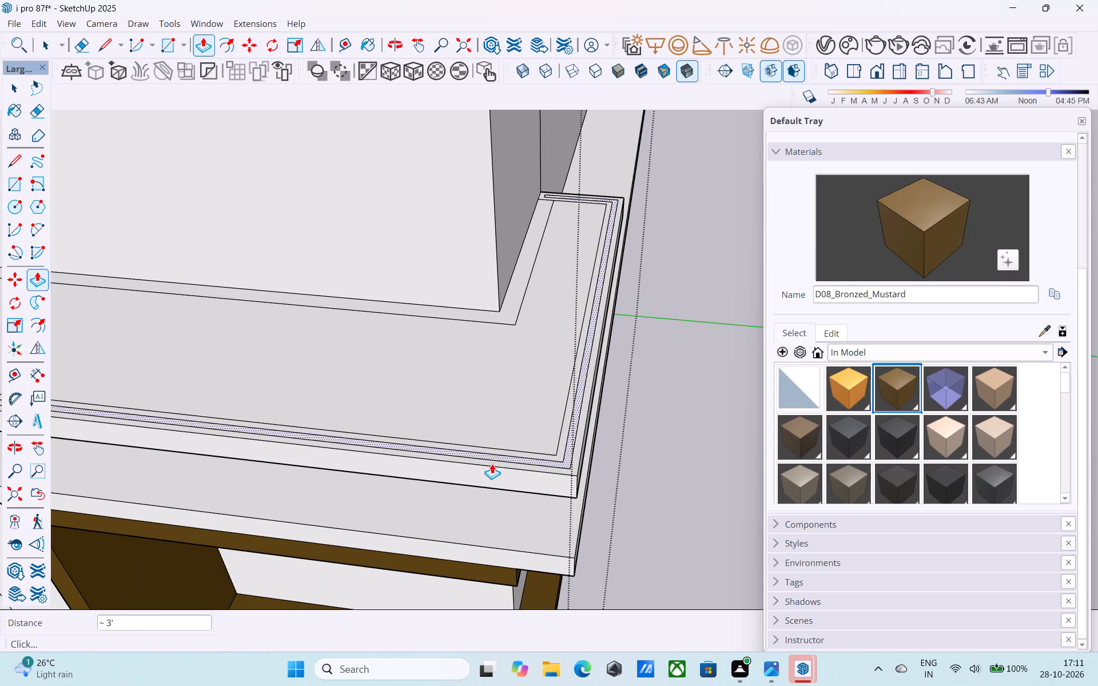
Copy the vertical wall-corner edge behind the white corner balcony 1.5' inward along the front wall.
scroll(552, 386, "down", 4)
middle_click_drag(548, 384, 754, 378)
middle_click_drag(708, 352, 736, 373)
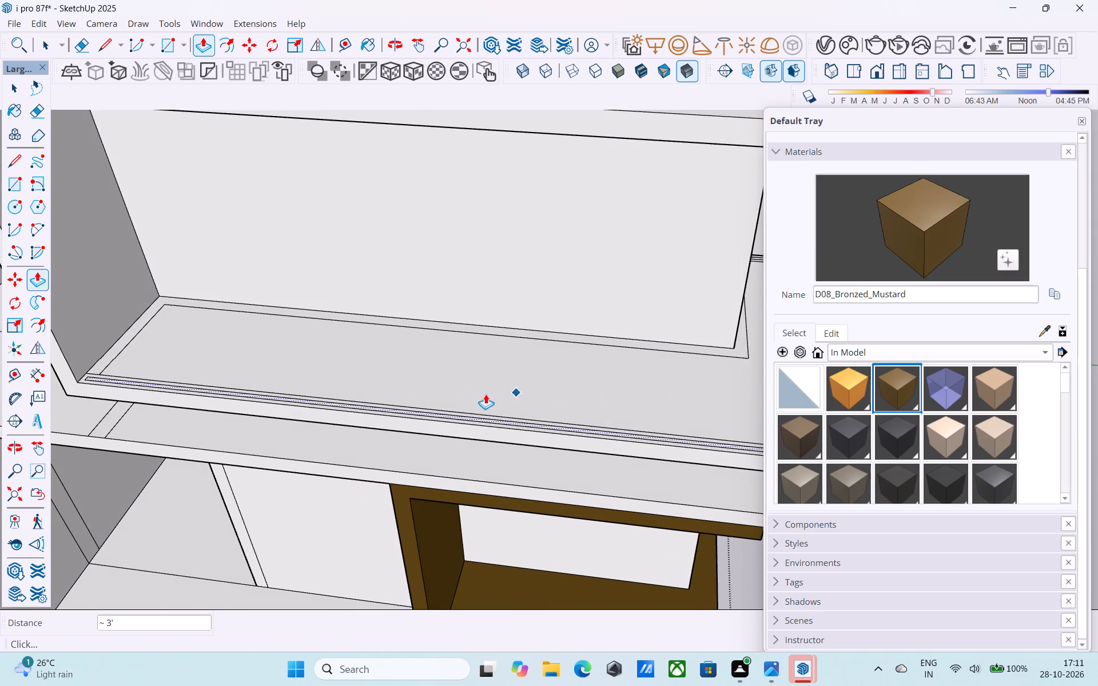
middle_click_drag(374, 390, 301, 403)
scroll(217, 358, "down", 3)
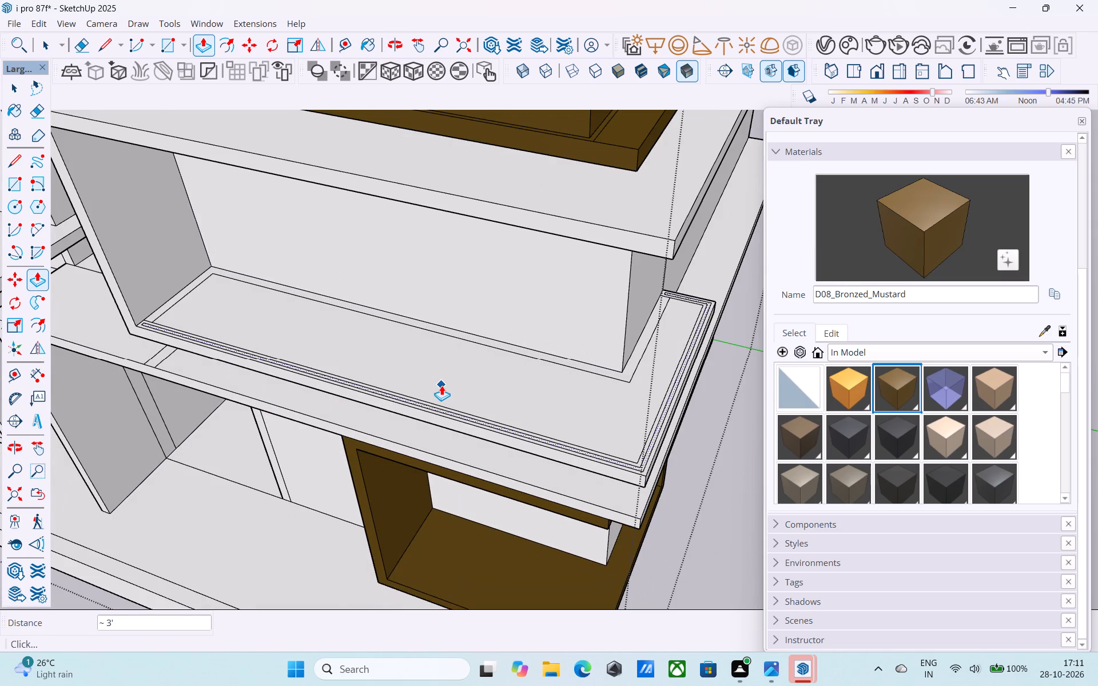
scroll(447, 395, "up", 1)
middle_click_drag(447, 395, 432, 380)
middle_click_drag(448, 342, 457, 326)
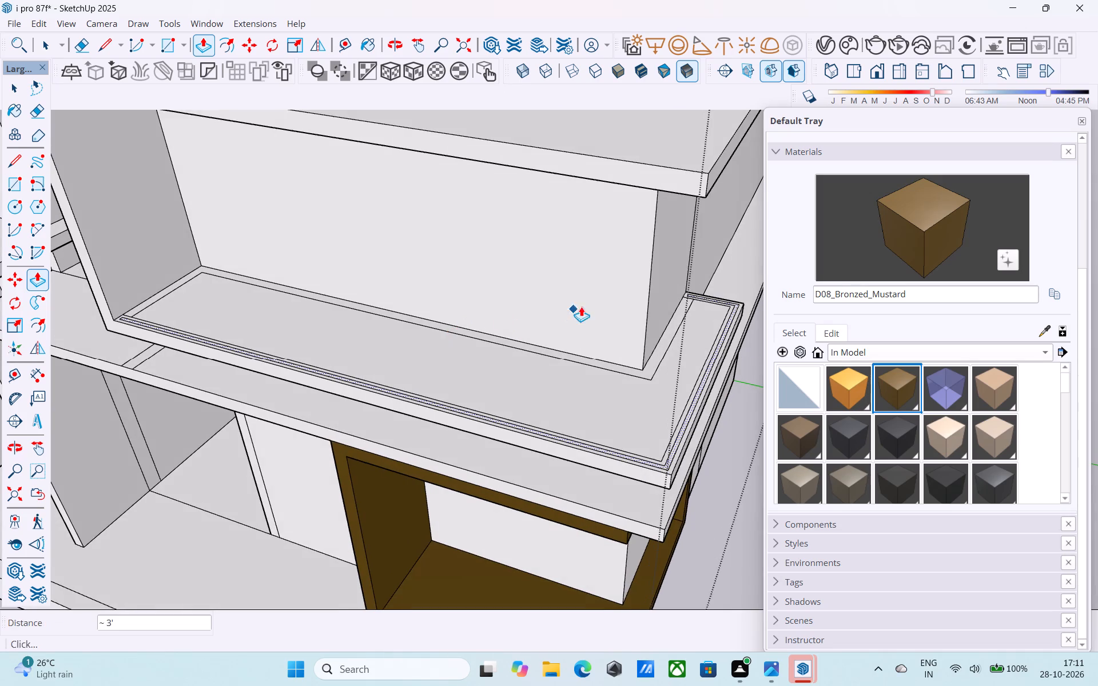
middle_click_drag(616, 292, 623, 274)
key("space")
scroll(636, 261, "up", 1)
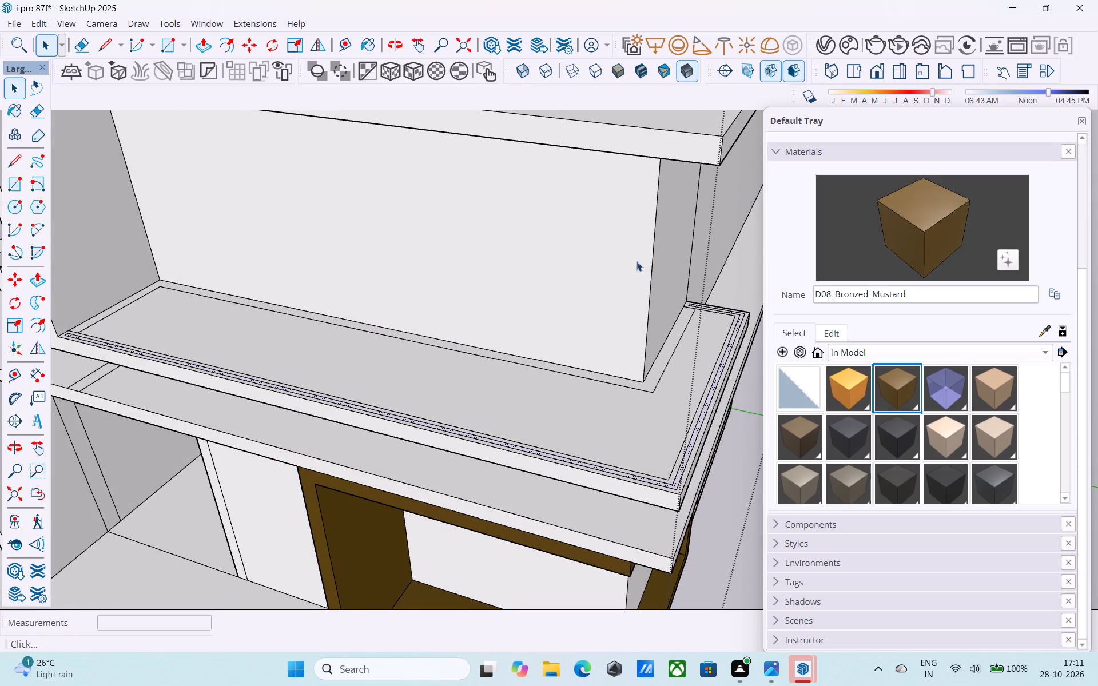
scroll(636, 261, "down", 2)
middle_click_drag(636, 261, 661, 308, "shift")
scroll(622, 332, "up", 1)
middle_click_drag(616, 332, 589, 317)
scroll(610, 325, "up", 4)
key("space")
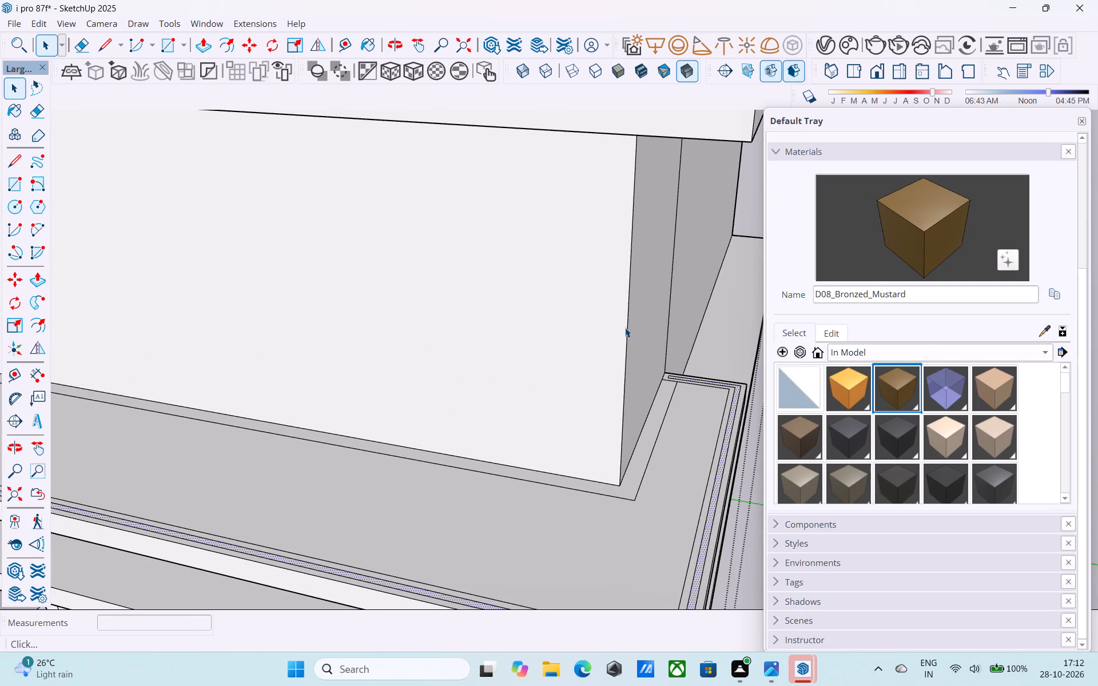
left_click(626, 333)
left_click(627, 333)
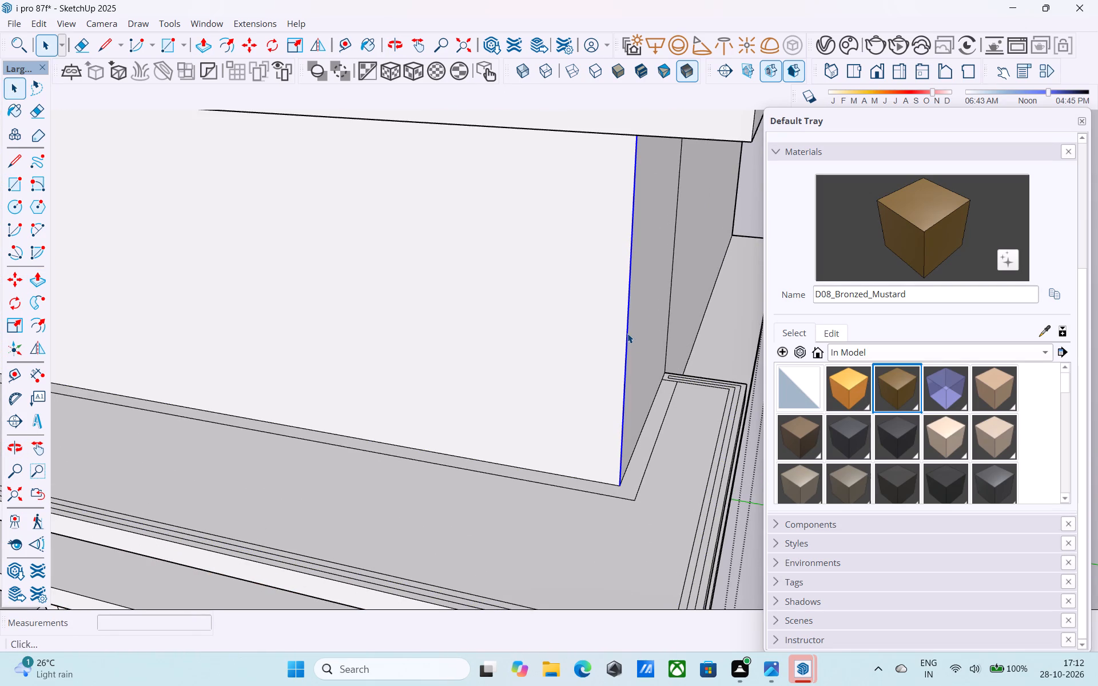
key("m")
scroll(626, 334, "down", 6)
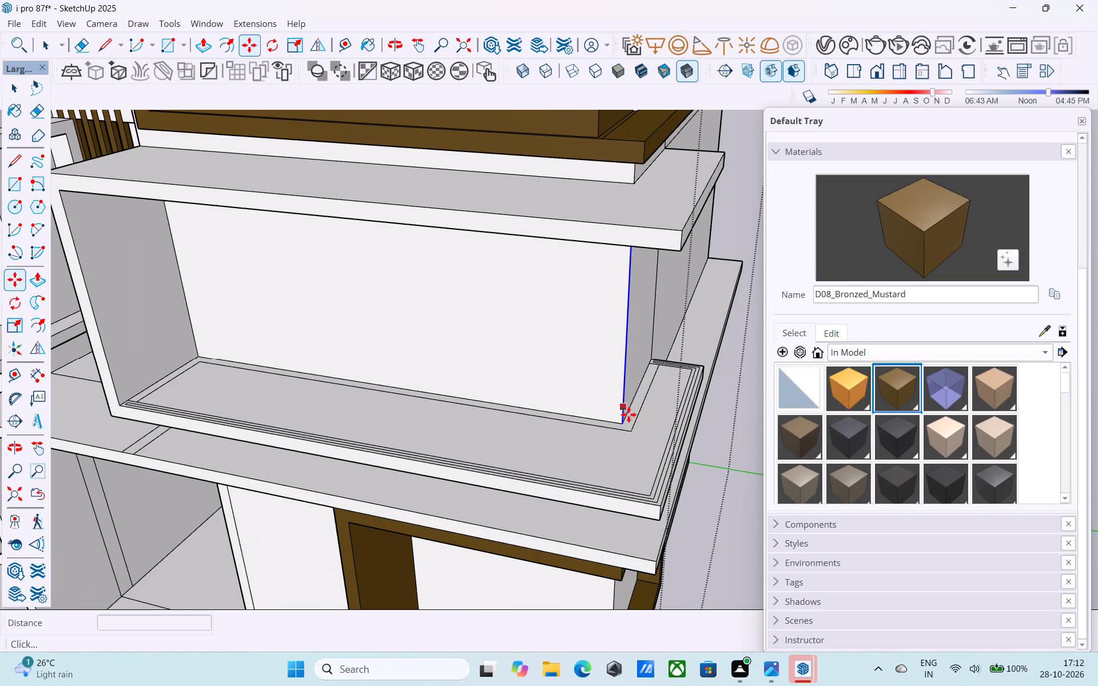
left_click(626, 421)
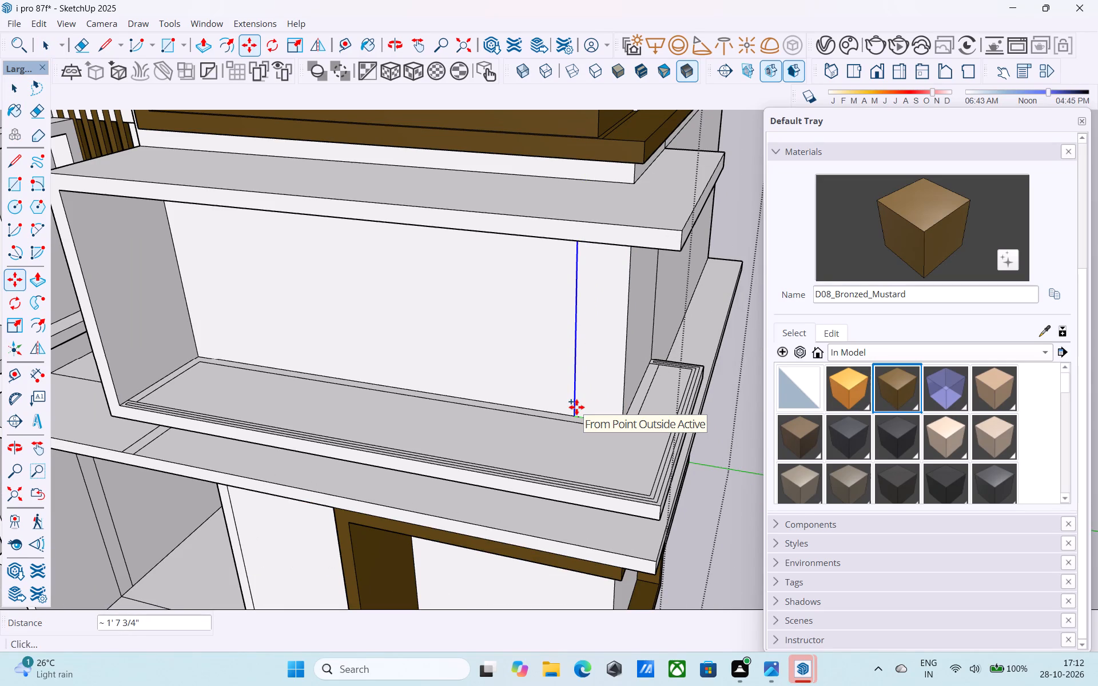
type("1.")
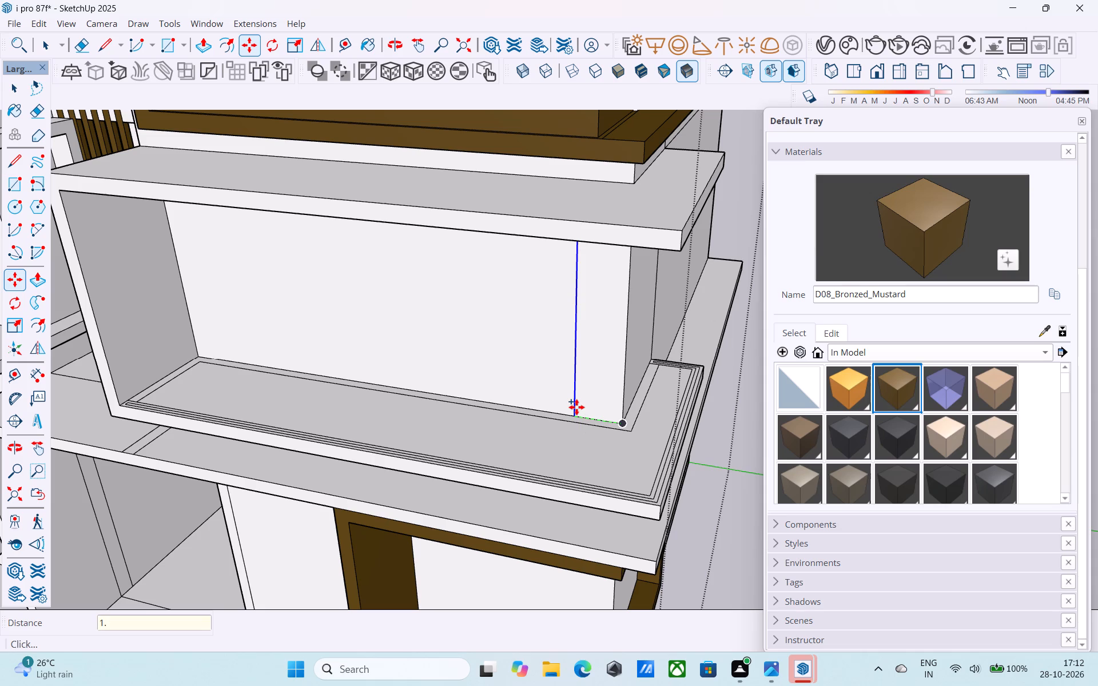
key("5")
key("apostrophe")
key("Return")
key("space")
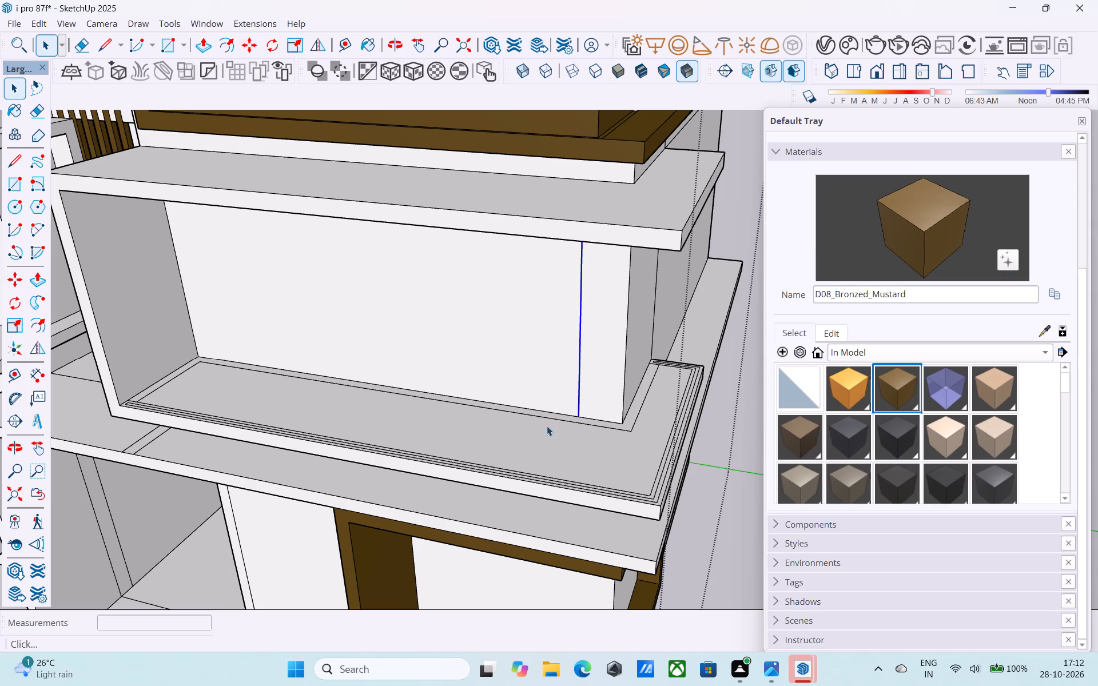
Place a vertical guide on the wall behind the white corner balcony, 11' from the inner edge of its side wall.
scroll(545, 420, "down", 4)
middle_click_drag(545, 420, 570, 424)
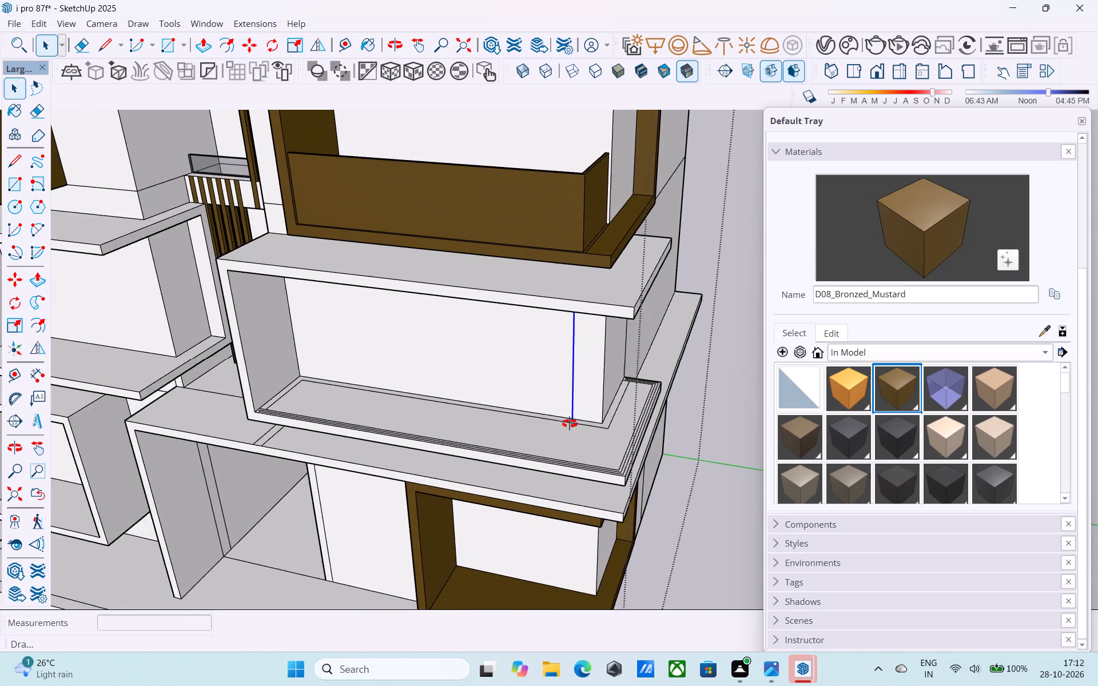
middle_click_drag(570, 424, 599, 430)
middle_click(575, 454)
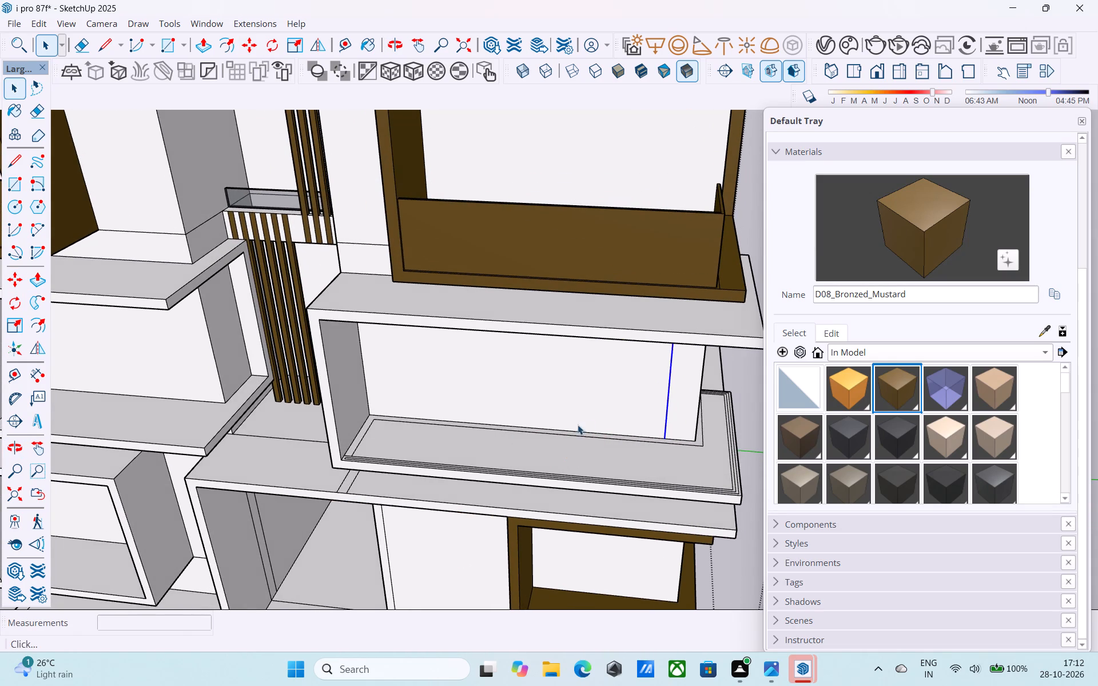
middle_click_drag(379, 378, 367, 357)
key("t")
left_click(350, 340)
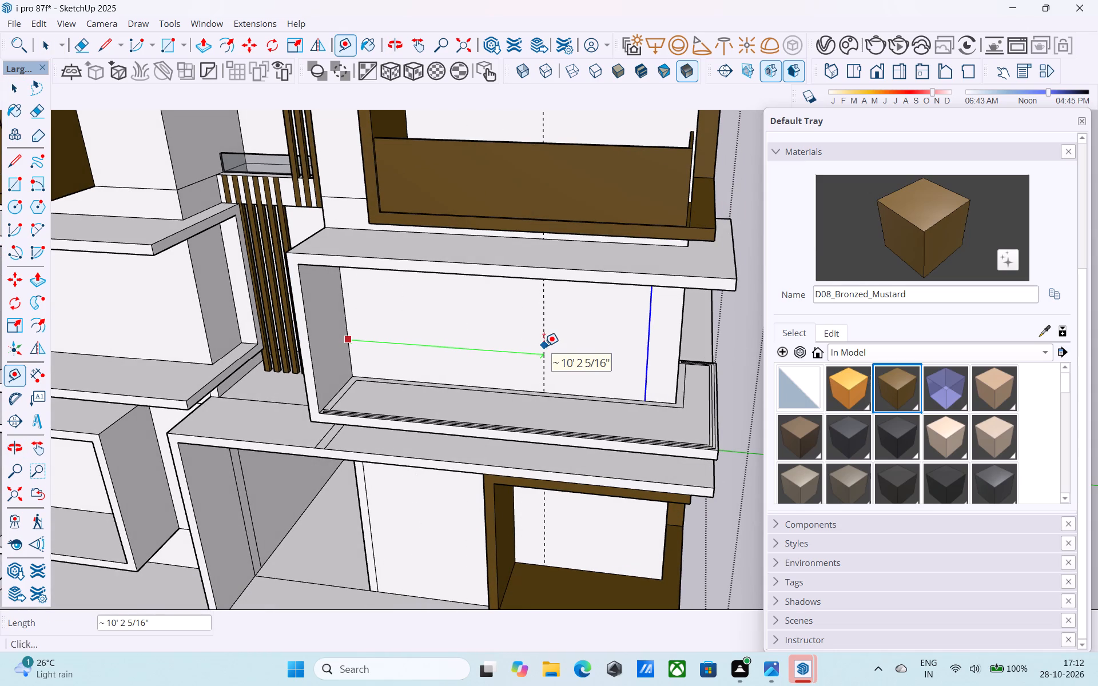
type("11'")
key("Return")
key("space")
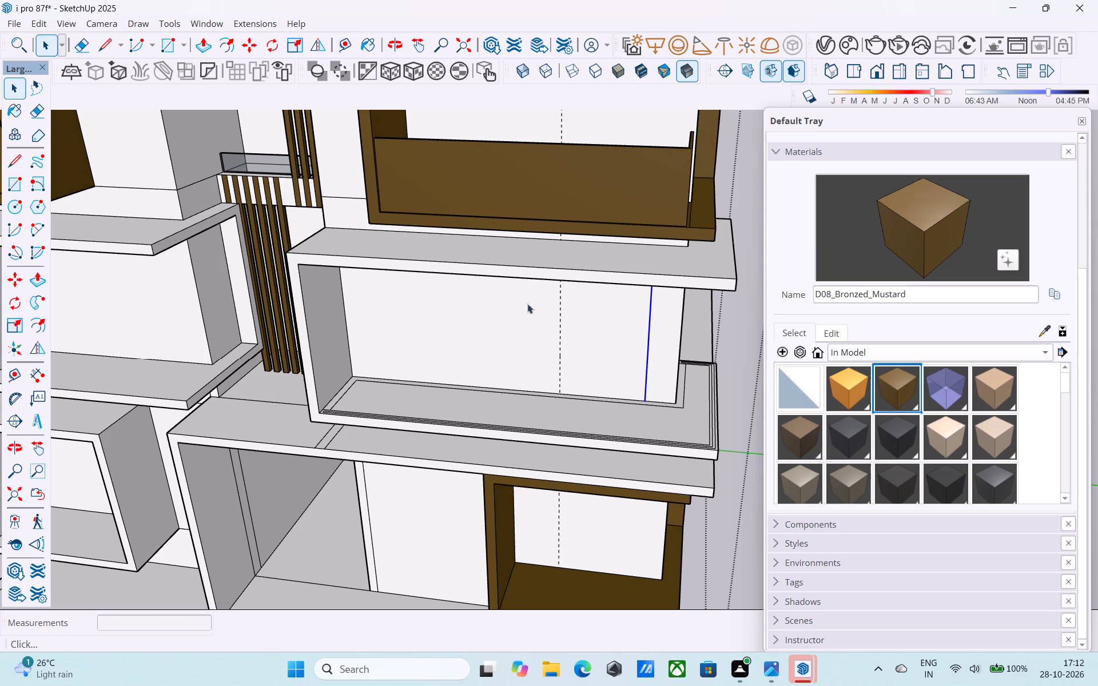
Draw a line across the white balcony's floor from the guide's base on the back wall to the front parapet outline.
key("l")
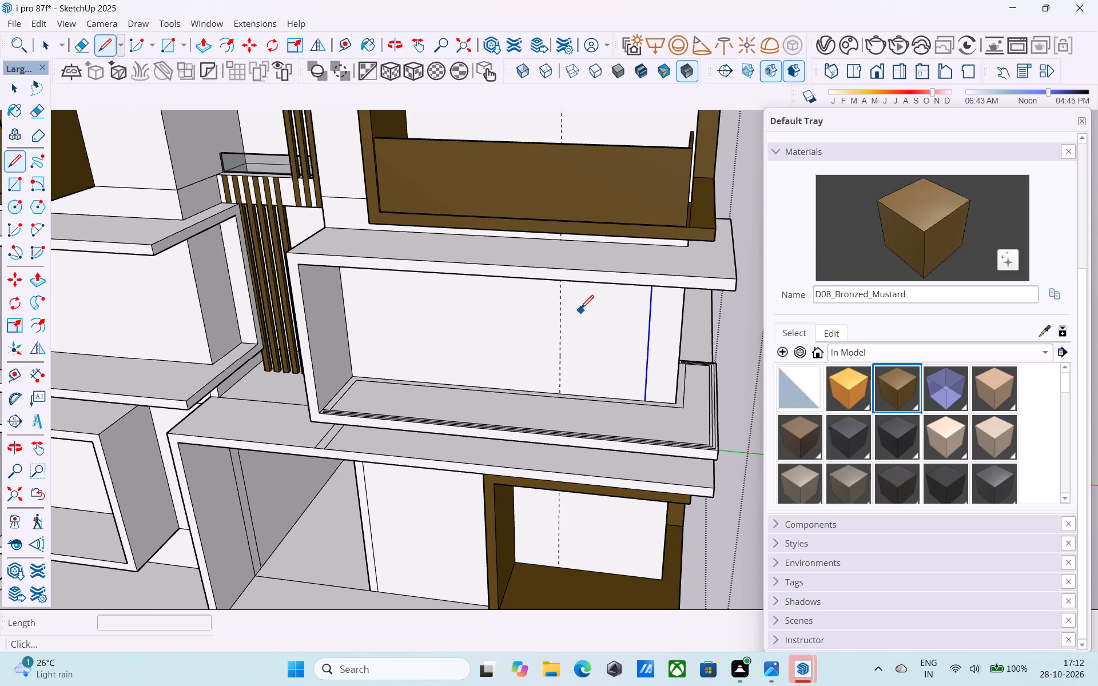
scroll(580, 310, "down", 5)
middle_click_drag(582, 313, 588, 351)
scroll(584, 353, "up", 4)
scroll(564, 402, "up", 4)
scroll(571, 466, "up", 5)
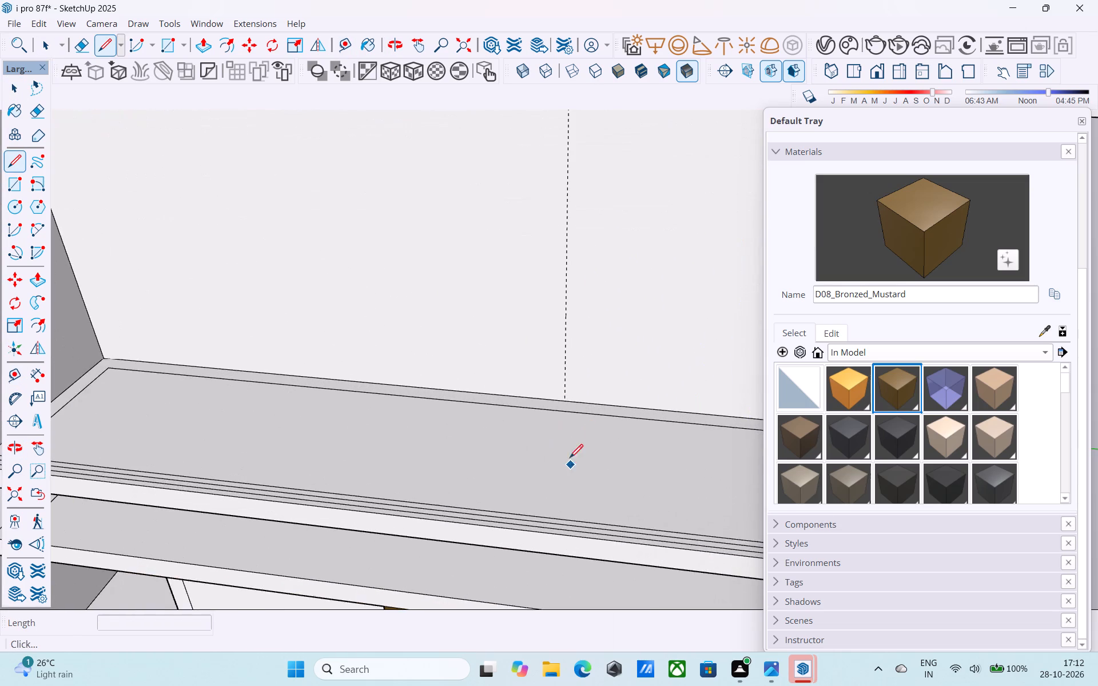
scroll(565, 434, "up", 6)
left_click(569, 384)
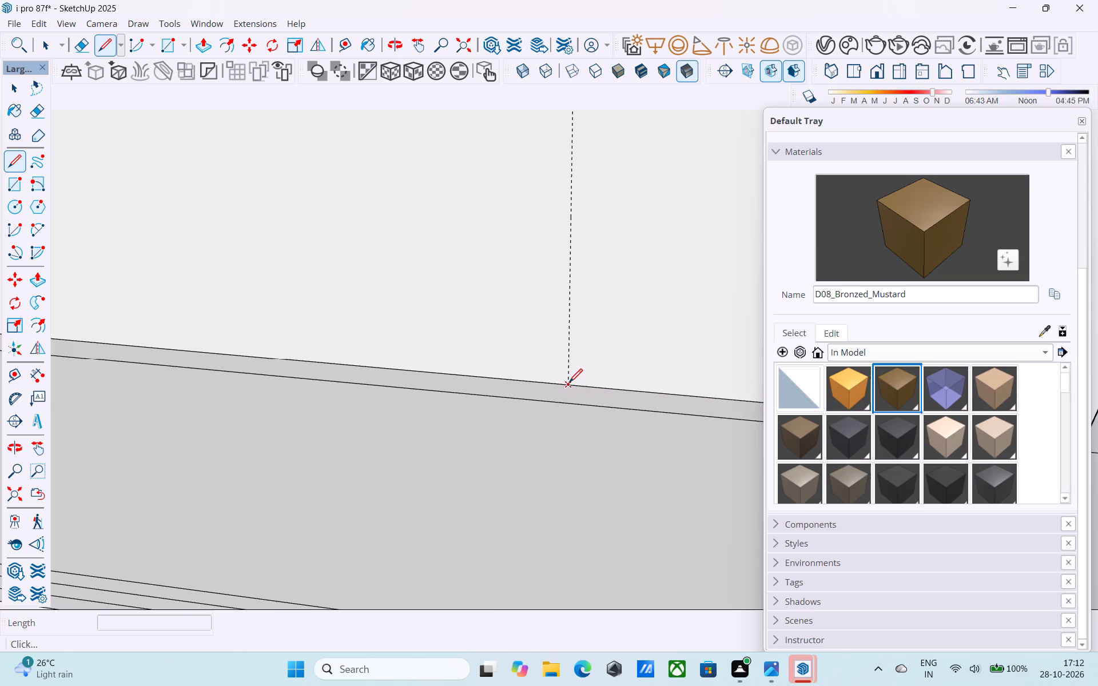
scroll(569, 384, "down", 9)
middle_click_drag(563, 392, 559, 437)
scroll(559, 437, "up", 5)
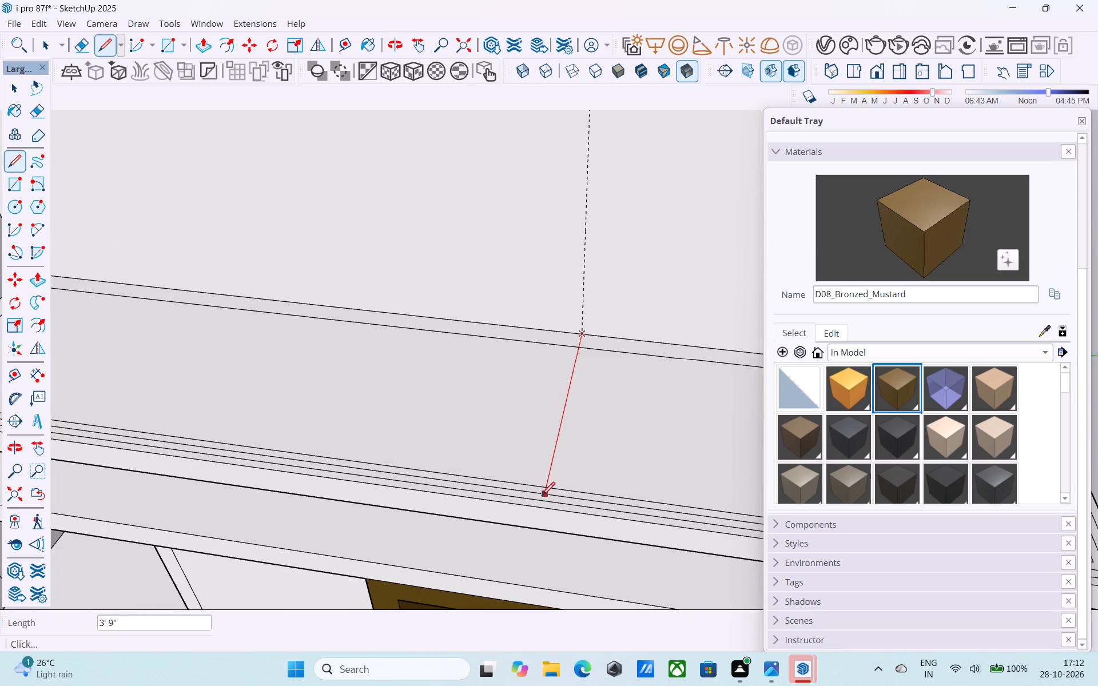
scroll(543, 499, "up", 4)
left_click(543, 514)
scroll(544, 512, "down", 6)
middle_click_drag(544, 512, 527, 493)
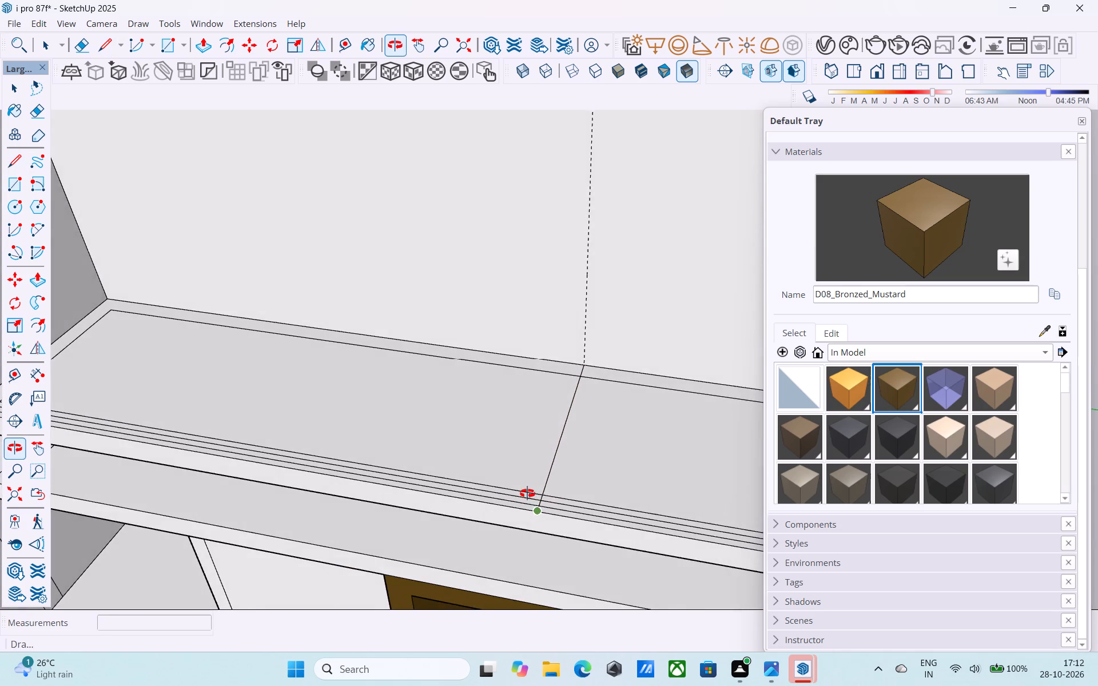
middle_click_drag(527, 493, 556, 514)
Erase the surplus parapet outlines beyond the dividing line and the inset lines along the back and side walls of the balcony floor.
key("e")
middle_click_drag(647, 504, 303, 490)
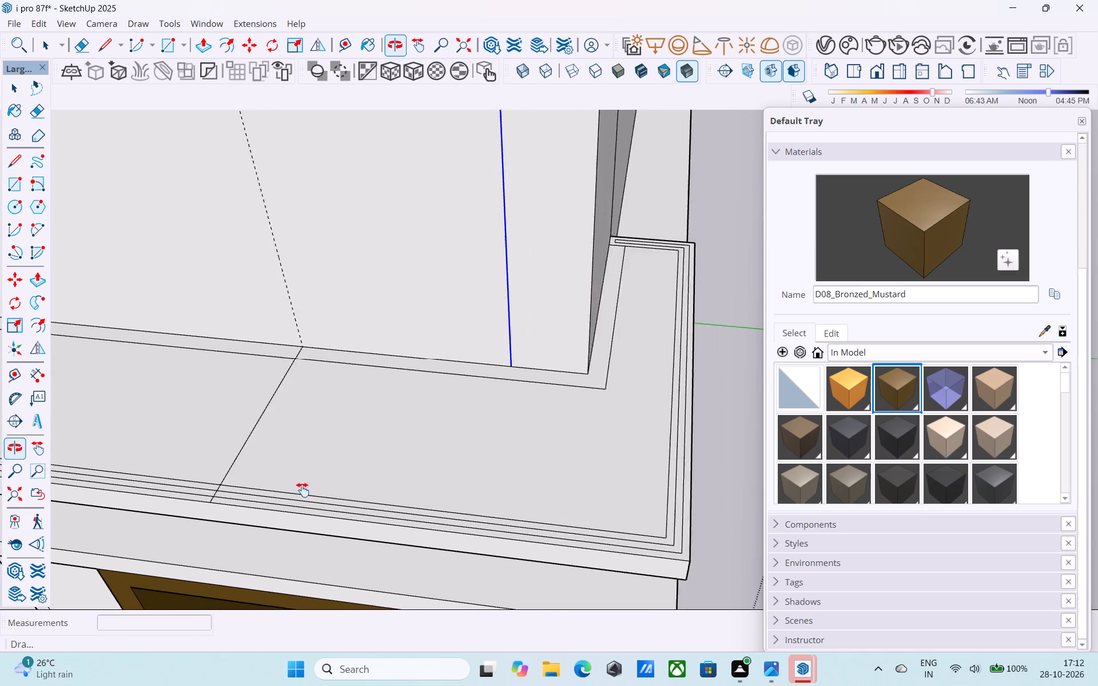
middle_click_drag(303, 490, 304, 488)
scroll(403, 517, "up", 7)
left_click_drag(407, 508, 431, 454)
scroll(491, 428, "down", 6)
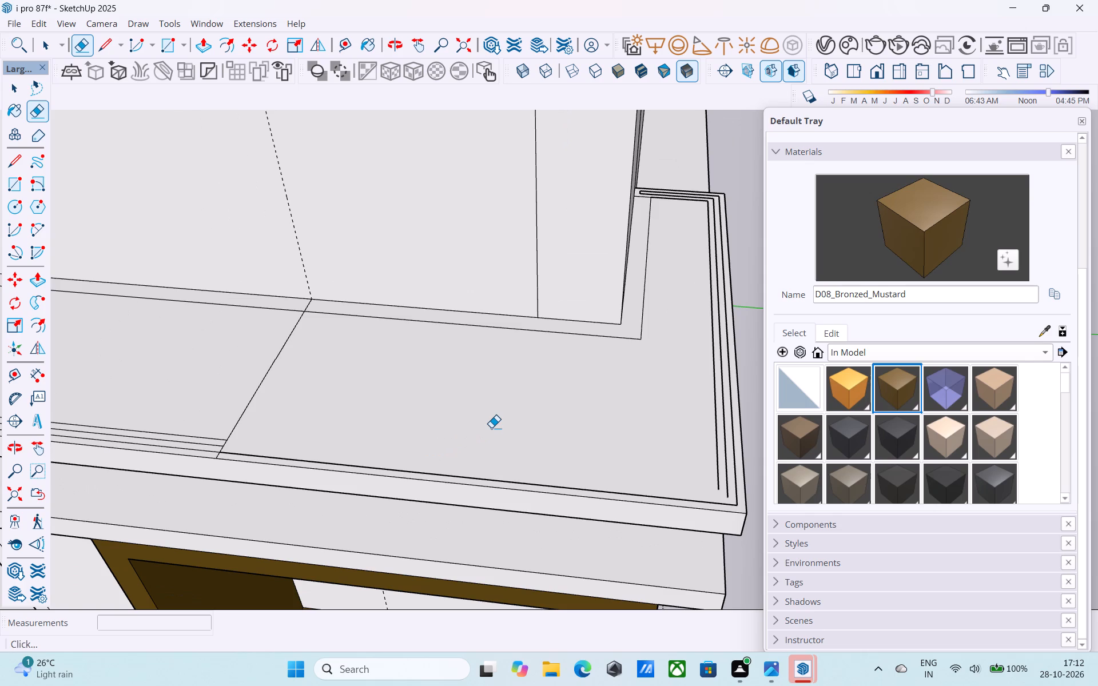
middle_click_drag(492, 428, 444, 449)
scroll(681, 514, "up", 4)
left_click_drag(709, 493, 690, 480)
scroll(671, 474, "down", 6)
middle_click_drag(635, 482, 739, 484)
middle_click_drag(449, 487, 713, 496)
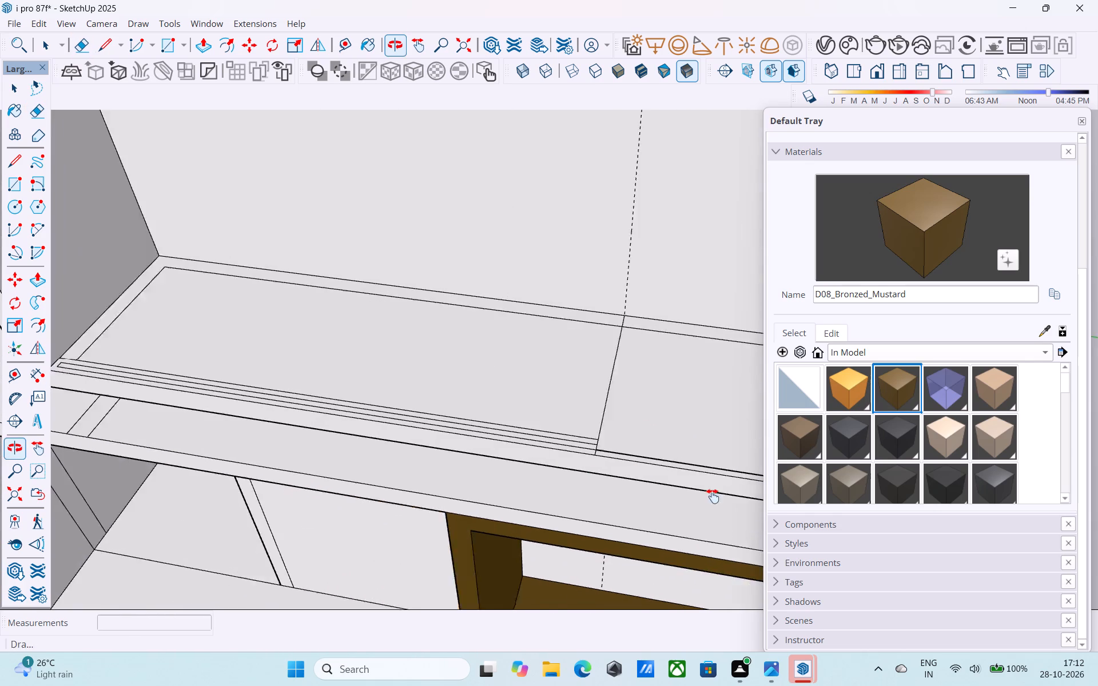
middle_click_drag(713, 496, 771, 498)
middle_click_drag(677, 459, 667, 473)
scroll(650, 443, "up", 4)
left_click_drag(650, 432, 651, 416)
scroll(665, 392, "down", 2)
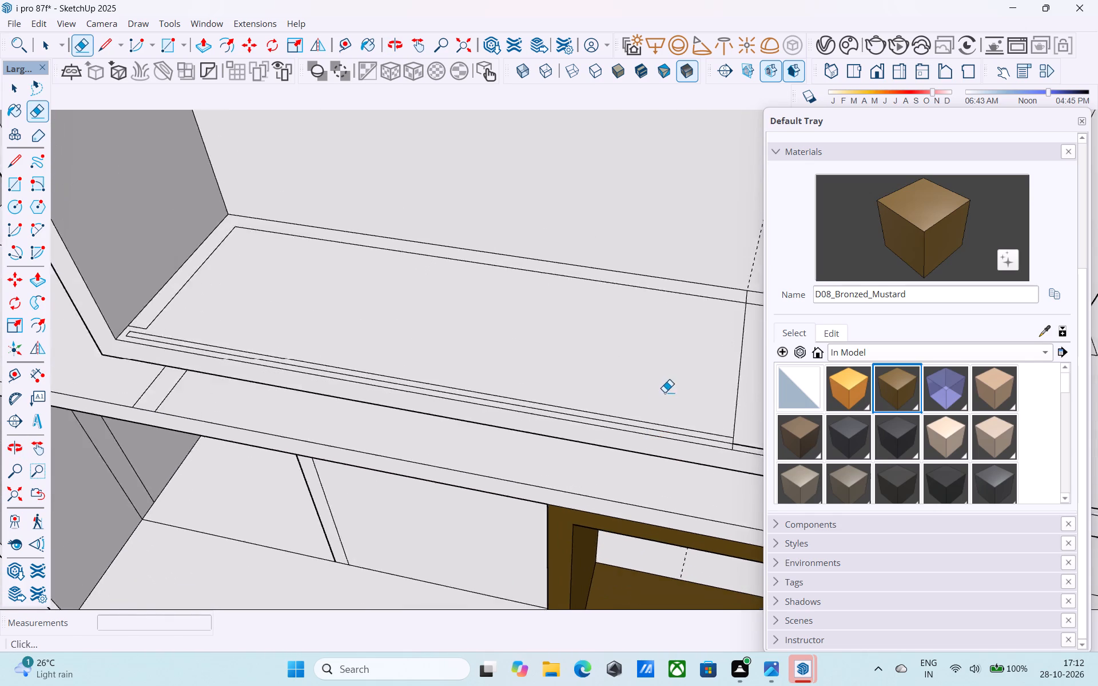
scroll(665, 392, "down", 3)
middle_click_drag(665, 405, 680, 470, "shift")
scroll(192, 335, "up", 7)
left_click_drag(341, 377, 310, 359)
left_click(256, 448)
left_click(414, 280)
scroll(380, 293, "down", 5)
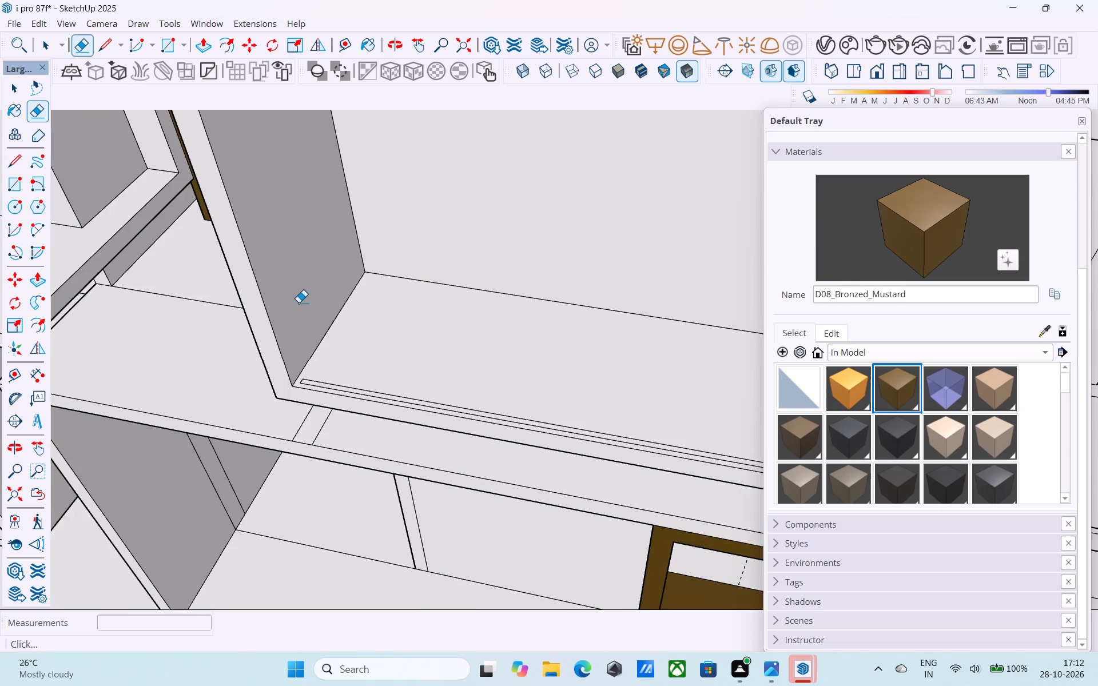
Extend the two parapet strip lines 1.5" to the balcony's side wall and erase the short line that closed the strip.
scroll(299, 302, "down", 4)
middle_click_drag(373, 294, 254, 266)
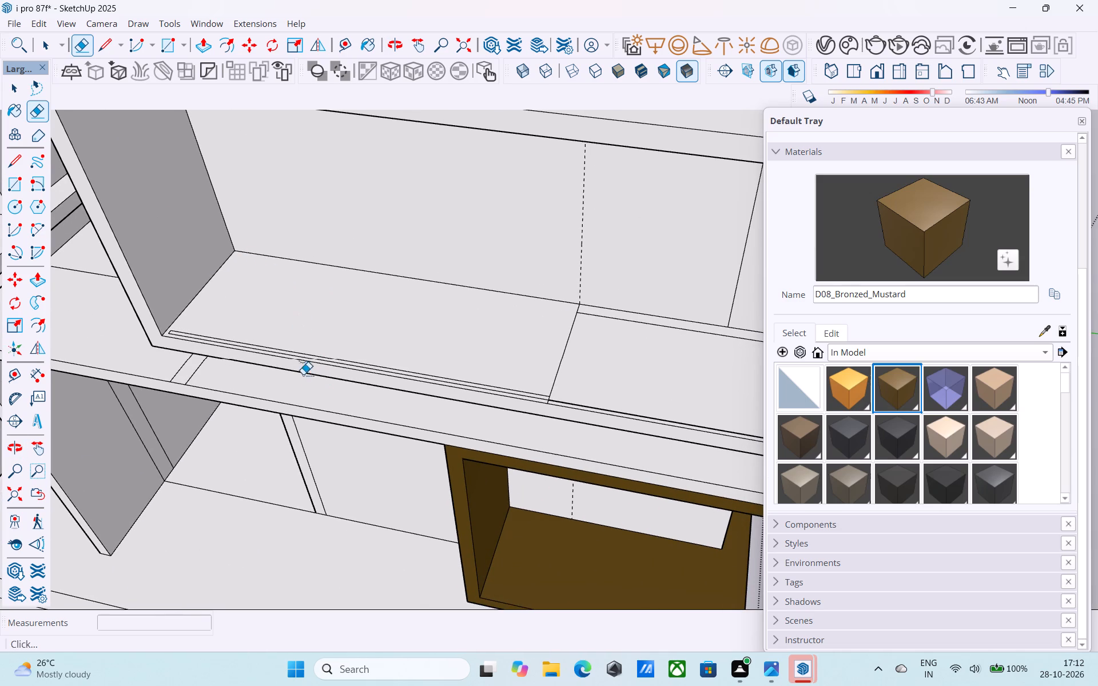
middle_click_drag(292, 357, 316, 393, "shift")
key("l")
scroll(254, 312, "up", 1)
scroll(200, 343, "up", 8)
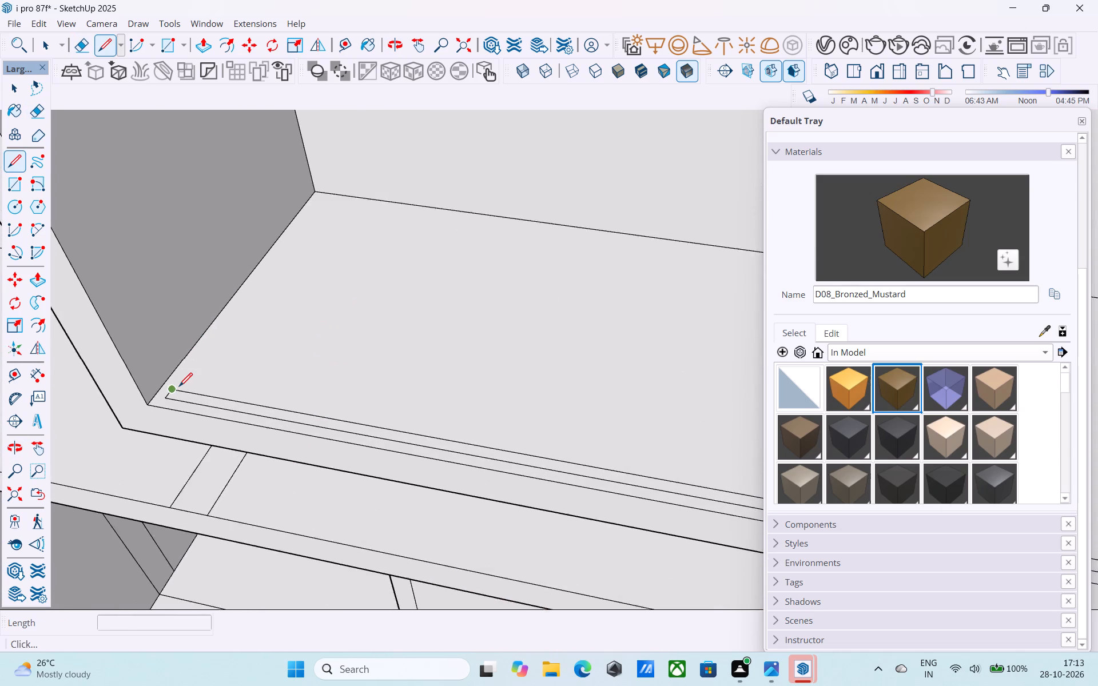
scroll(179, 388, "up", 4)
left_click(176, 389)
left_click(154, 388)
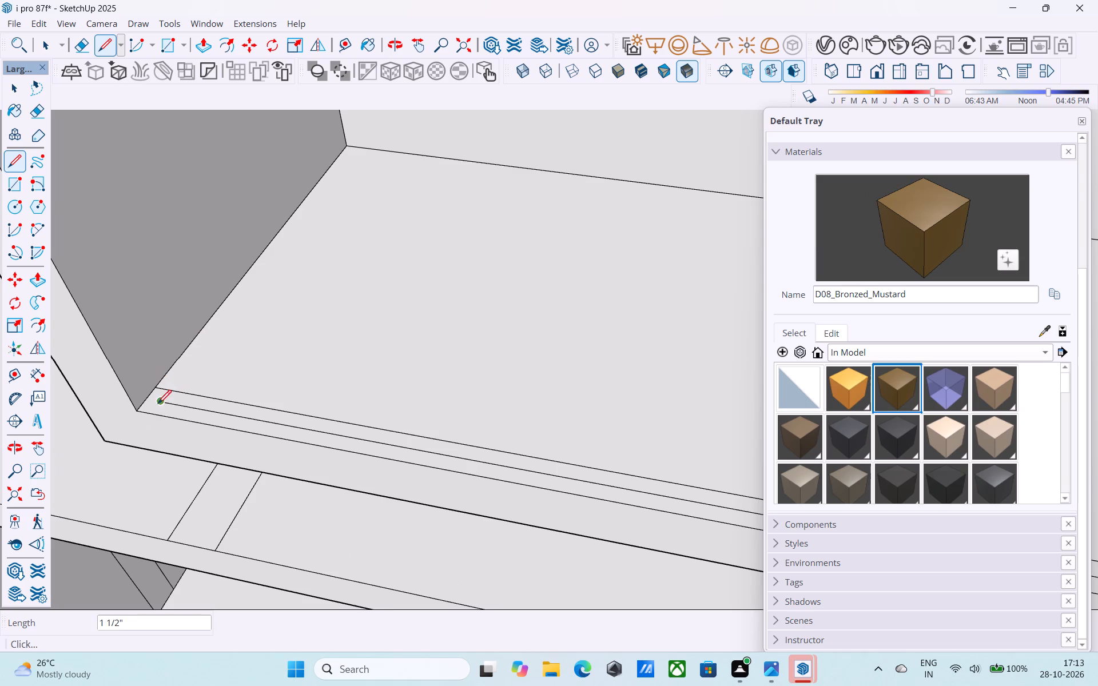
scroll(158, 403, "up", 9)
left_click(161, 401)
left_click(132, 397)
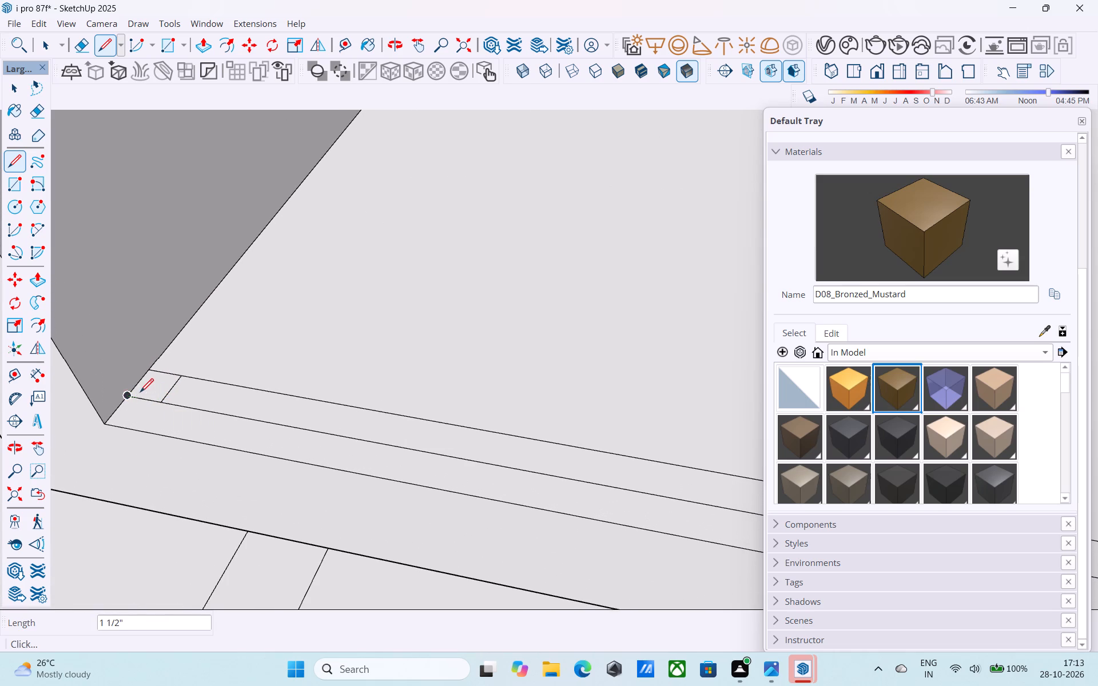
key("e")
left_click(171, 393)
scroll(170, 391, "down", 6)
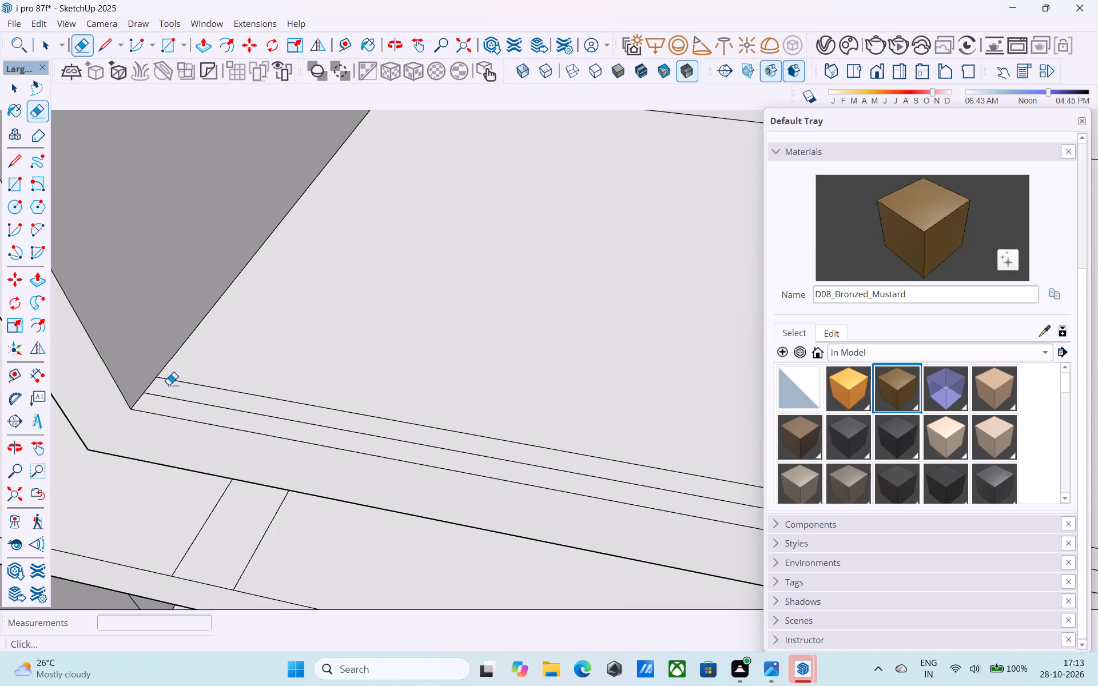
Push/Pull the front parapet strip between the side wall and the dividing line up 3'.
key("space")
left_click(172, 388)
middle_click_drag(180, 387, 166, 378)
key("p")
left_click(170, 378)
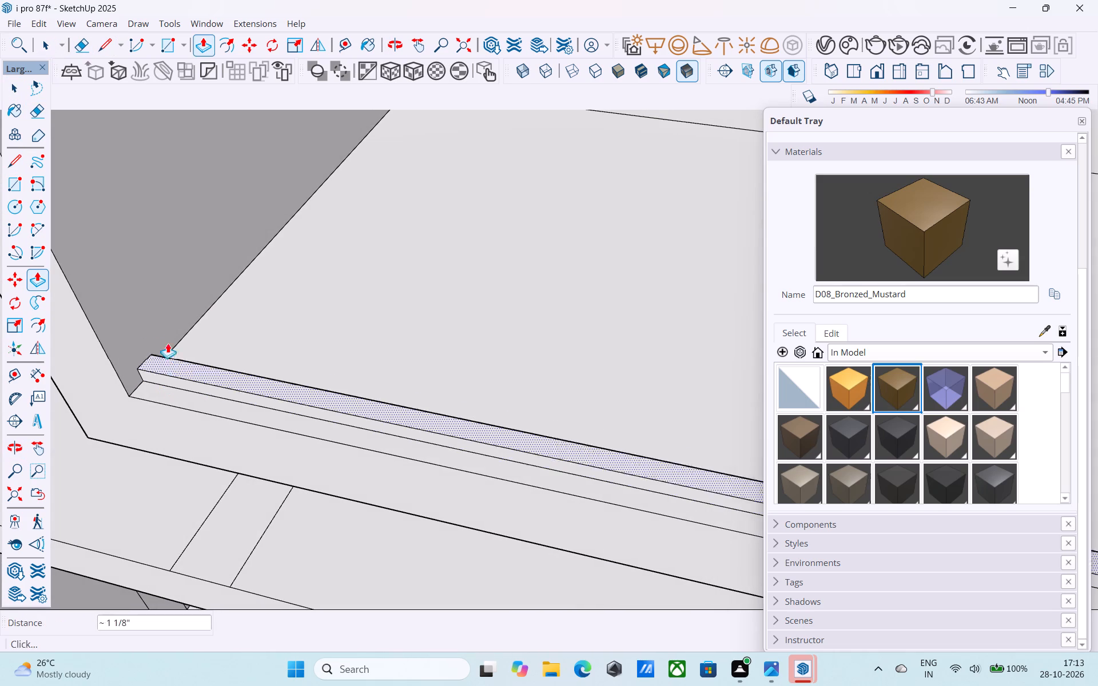
type("3'")
key("Return")
key("space")
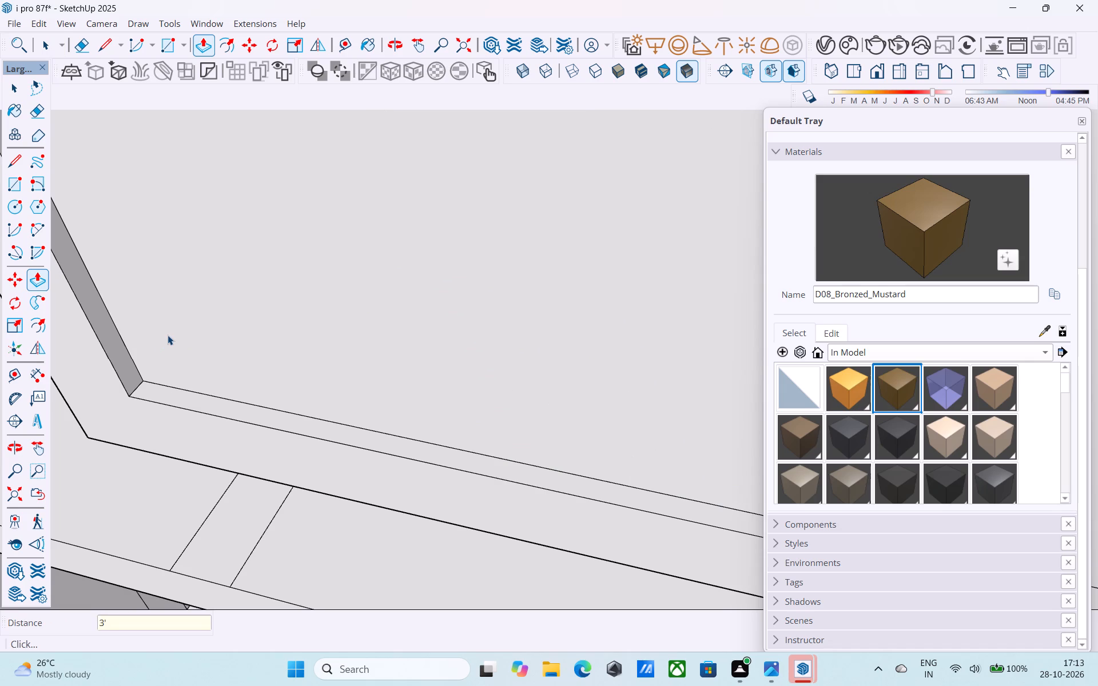
Copy the inner vertical edge at the new parapet's free end 3" along its inner face.
scroll(168, 335, "up", 1)
scroll(173, 332, "down", 20)
scroll(173, 332, "down", 1)
middle_click_drag(172, 334, 128, 312)
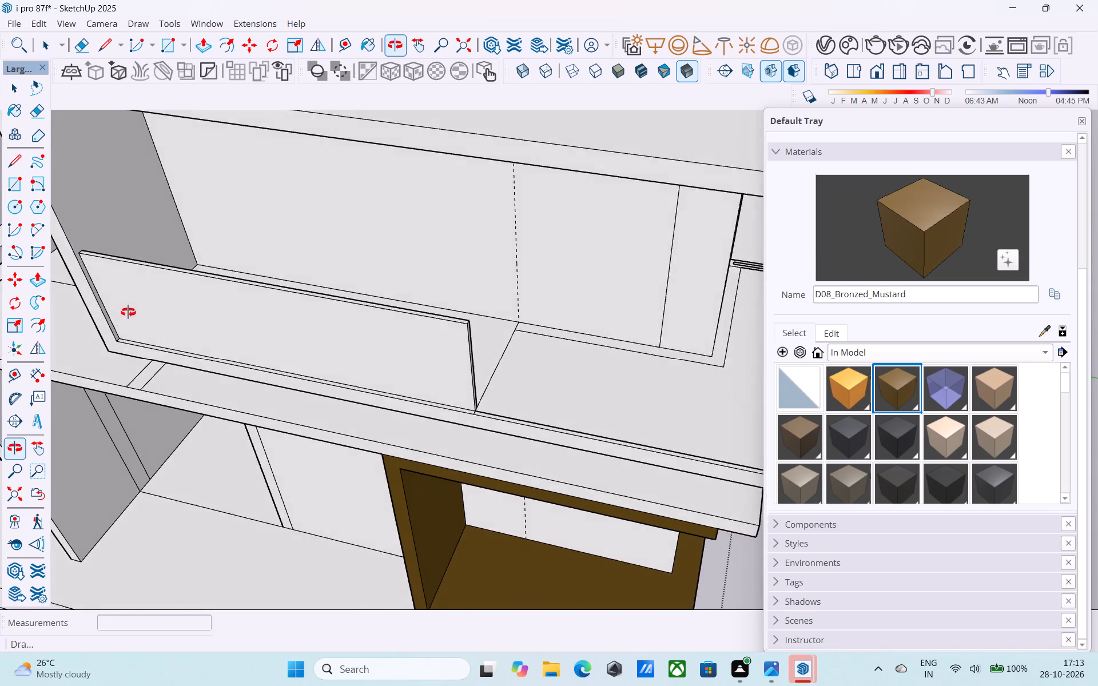
middle_click_drag(128, 312, 170, 291)
middle_click_drag(218, 298, 201, 353)
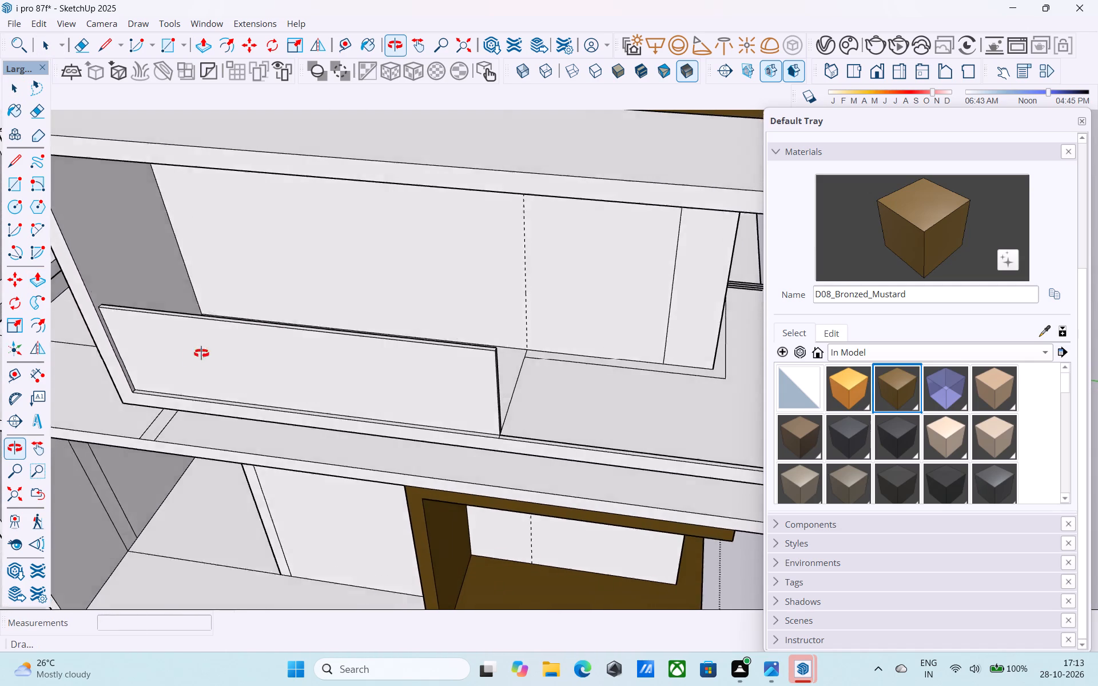
middle_click_drag(201, 353, 132, 386)
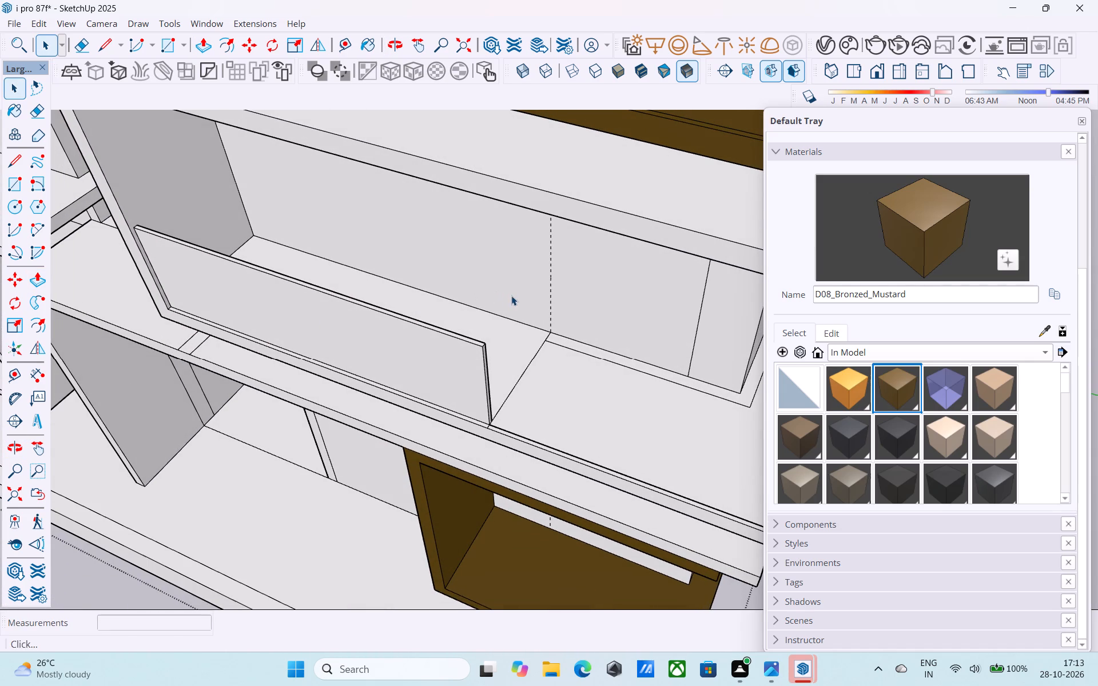
middle_click_drag(511, 293, 496, 261)
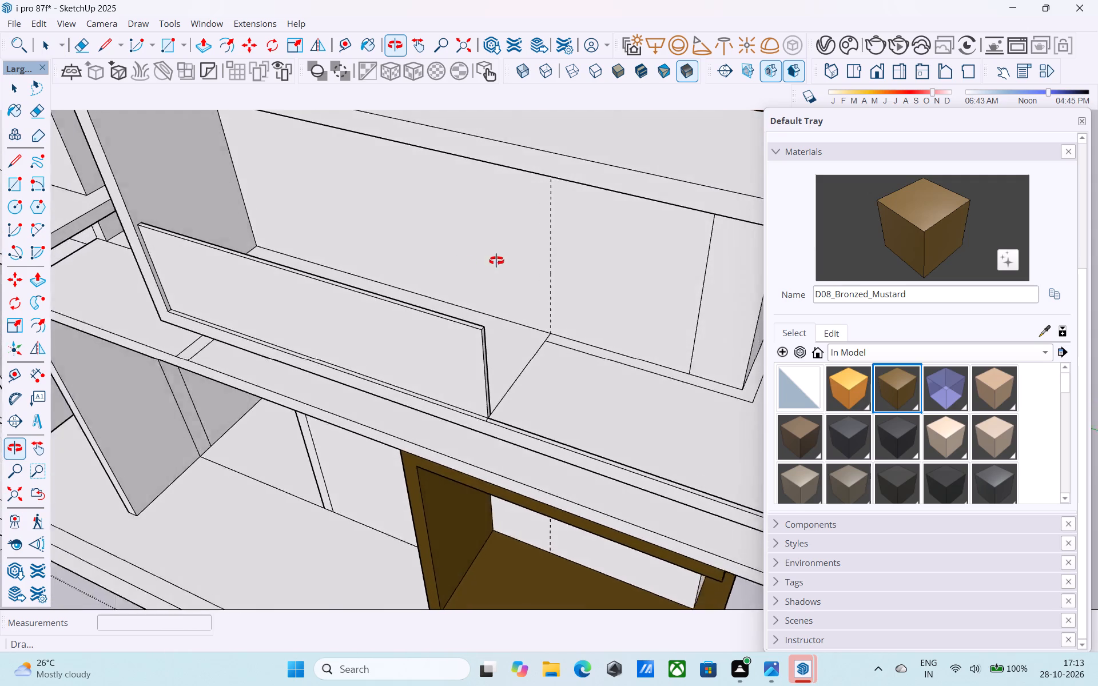
middle_click_drag(496, 261, 153, 222)
scroll(380, 228, "up", 5)
middle_click_drag(496, 281, 514, 292)
scroll(477, 248, "down", 4)
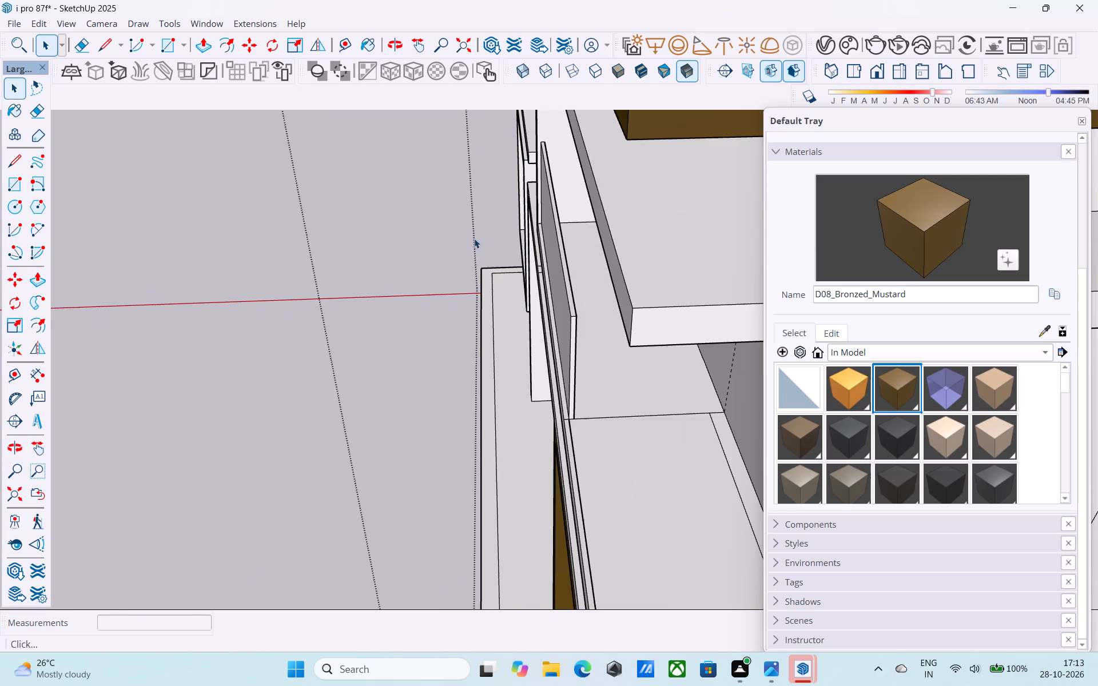
scroll(478, 252, "down", 5)
middle_click_drag(468, 271, 395, 277)
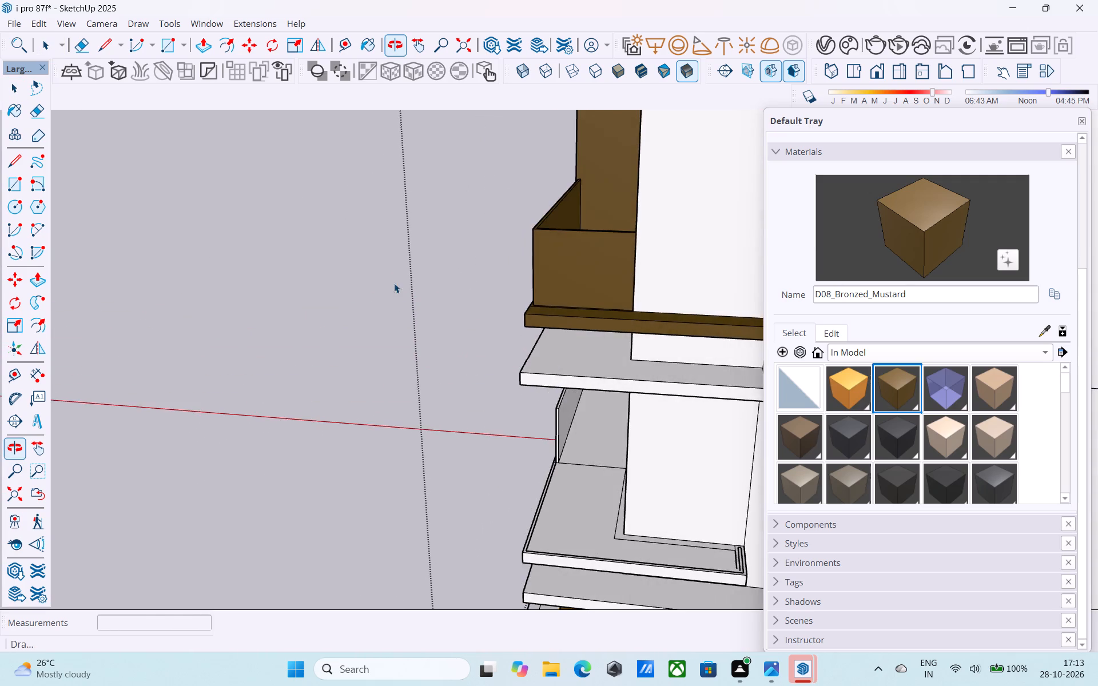
middle_click_drag(567, 446, 487, 440)
scroll(487, 440, "up", 13)
scroll(437, 328, "down", 3)
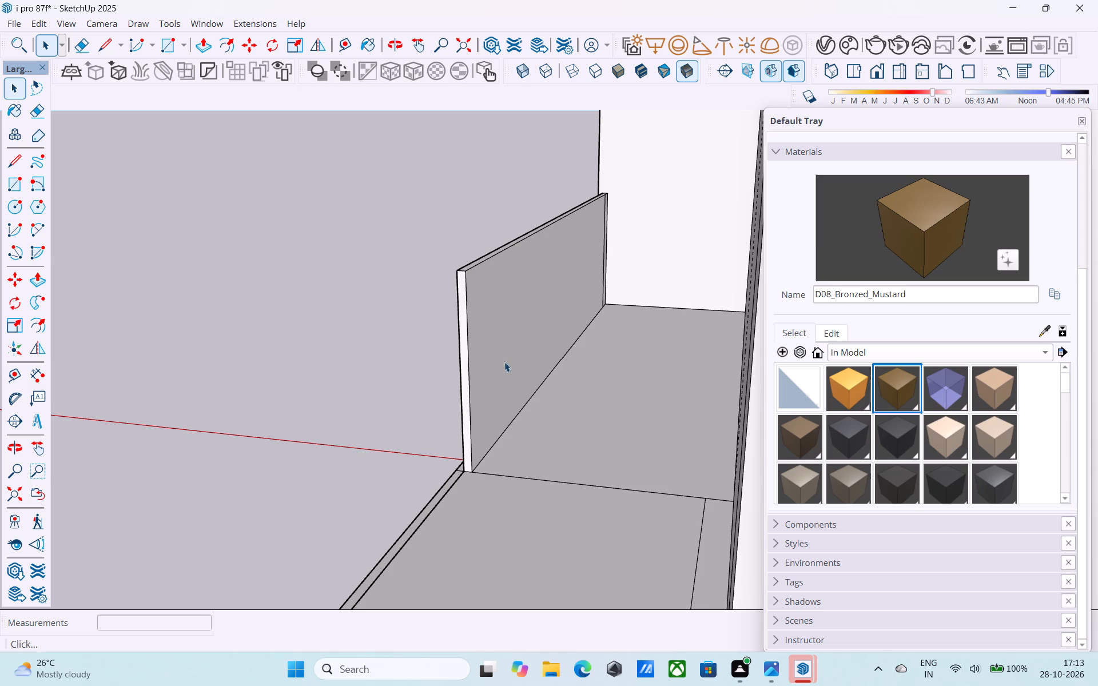
left_click(467, 305)
middle_click_drag(467, 304, 470, 353)
key("m")
scroll(456, 302, "up", 5)
middle_click_drag(475, 271, 429, 354)
scroll(424, 354, "up", 2)
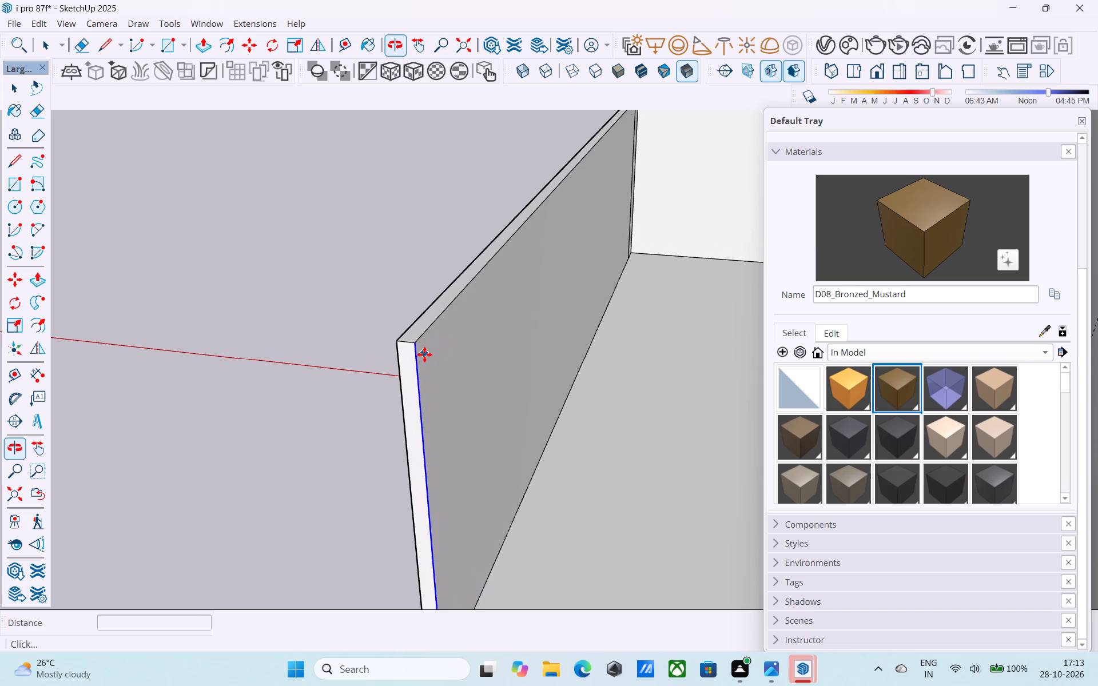
scroll(424, 354, "up", 1)
left_click(417, 345)
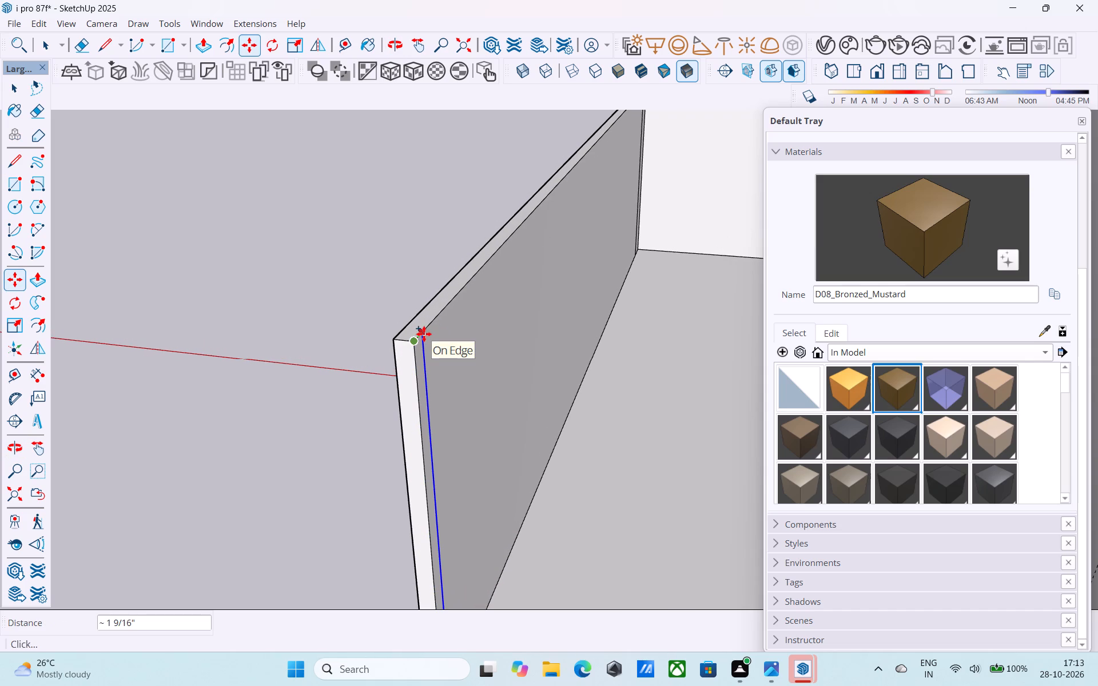
type("3\"")
key("Return")
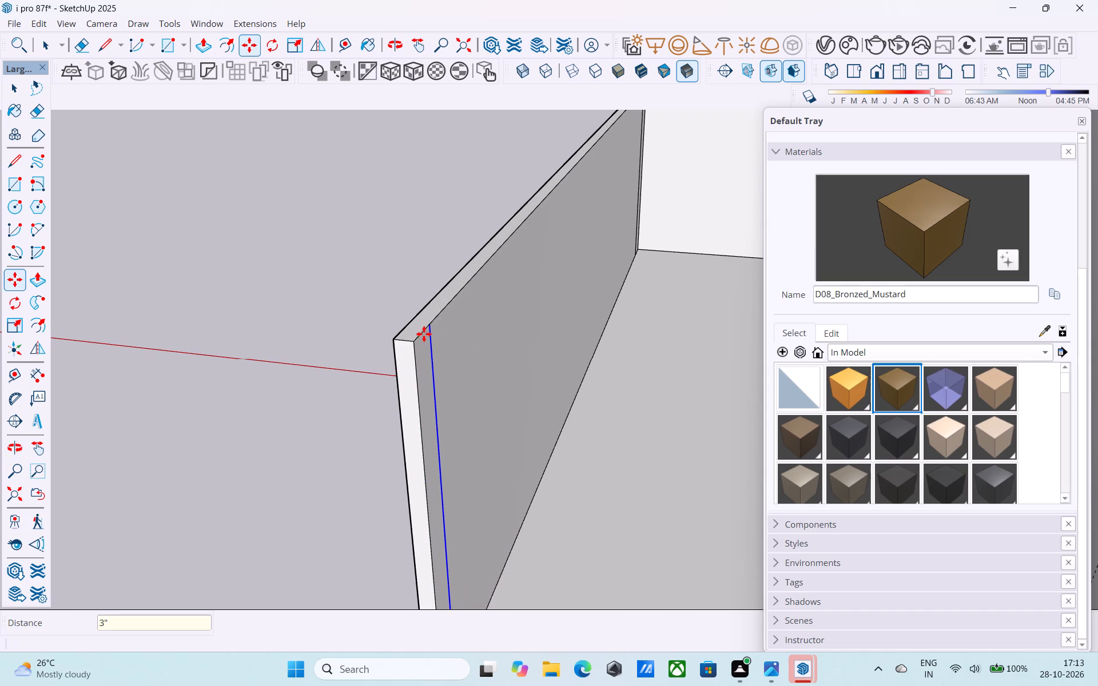
key("space")
Push/Pull the 3" strip at the parapet's end 3' 9" back to the guide on the balcony's rear wall.
left_click(424, 358)
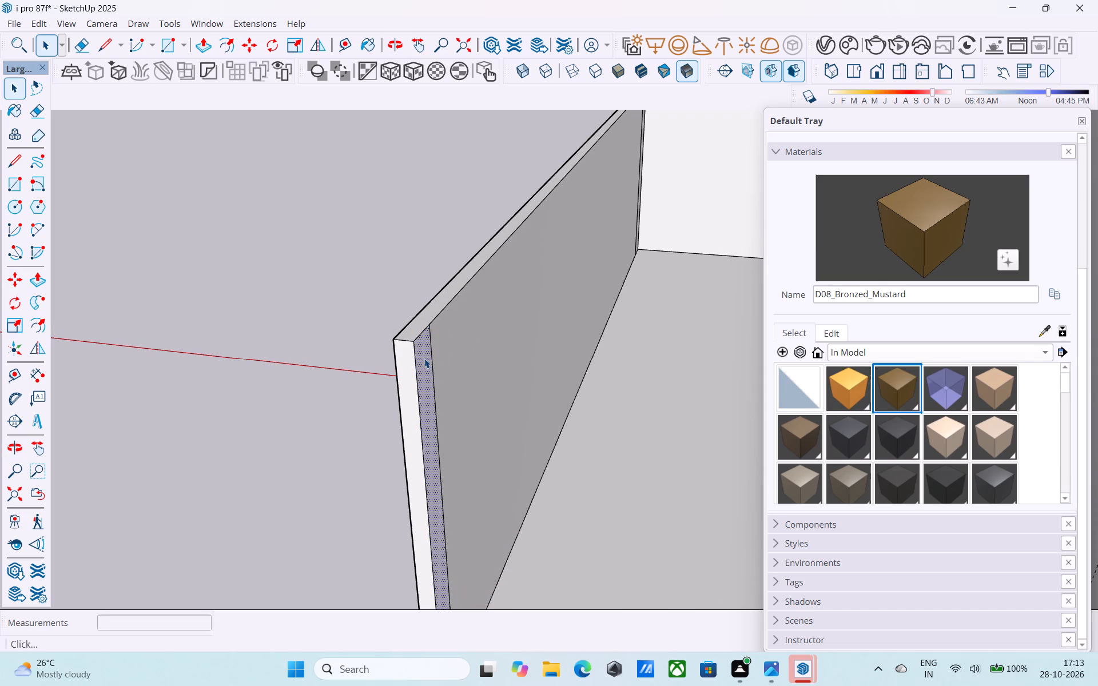
key("p")
left_click(424, 358)
scroll(448, 358, "down", 3)
middle_click_drag(448, 358, 823, 275)
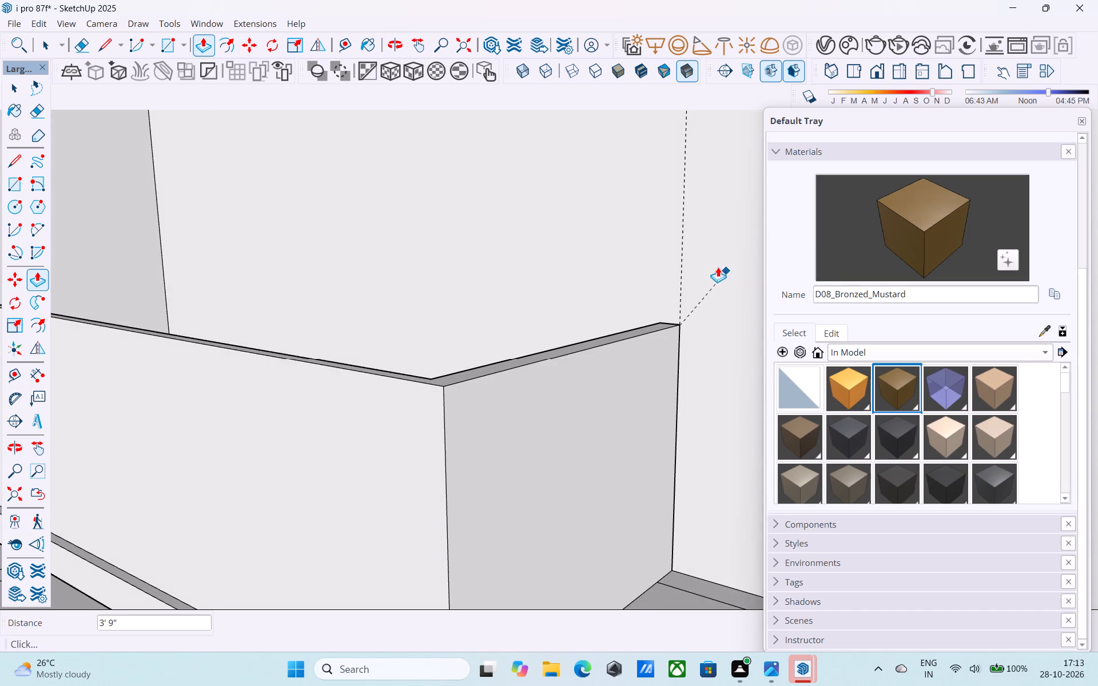
left_click(714, 262)
scroll(652, 258, "down", 19)
middle_click_drag(619, 258, 658, 300, "shift")
middle_click_drag(655, 299, 643, 296, "shift")
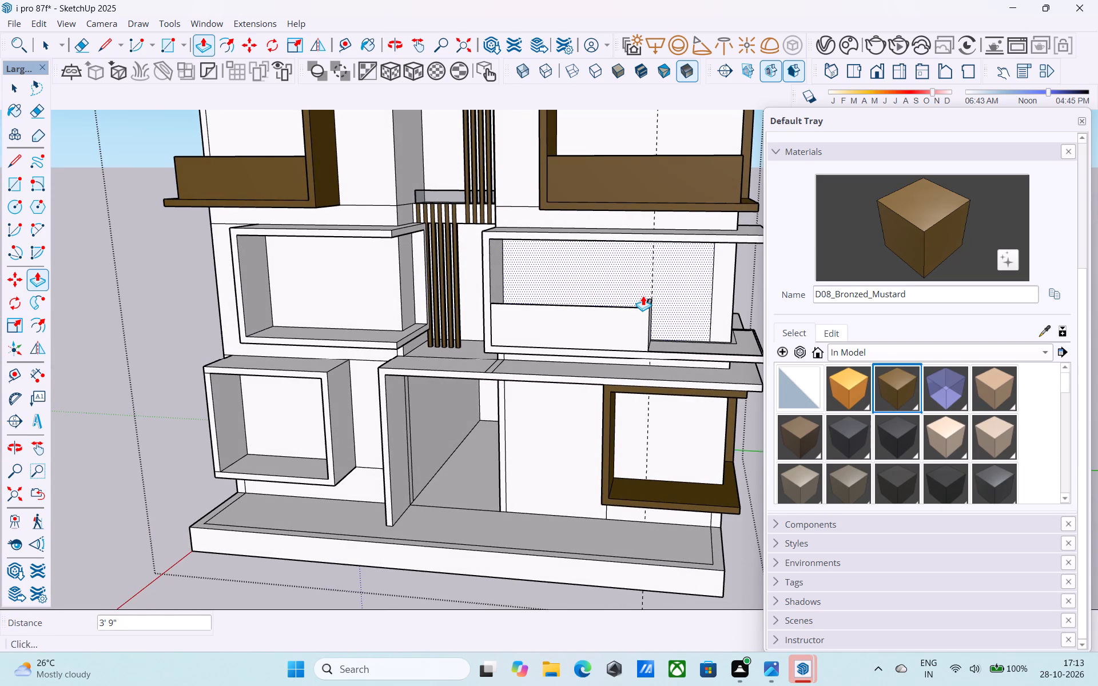
scroll(643, 292, "down", 5)
middle_click_drag(642, 292, 600, 272)
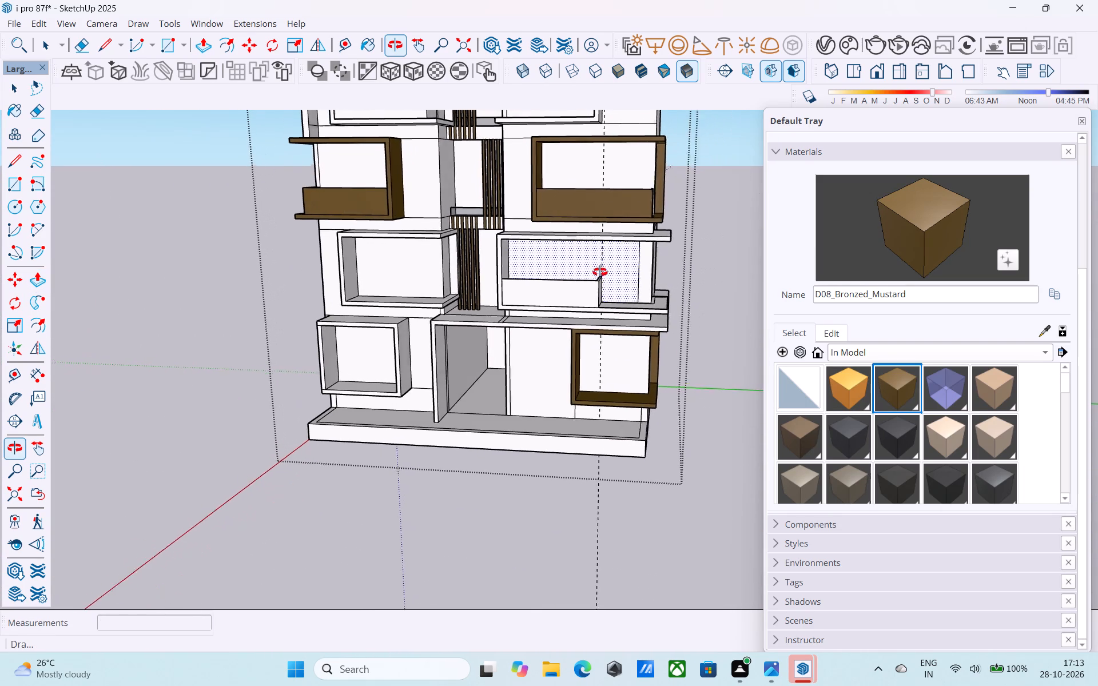
Draw a 4' line from the side wall's inner corner to the front edge on the left second-level white balcony's floor; save the model.
middle_click_drag(600, 272, 620, 268)
scroll(620, 268, "down", 2)
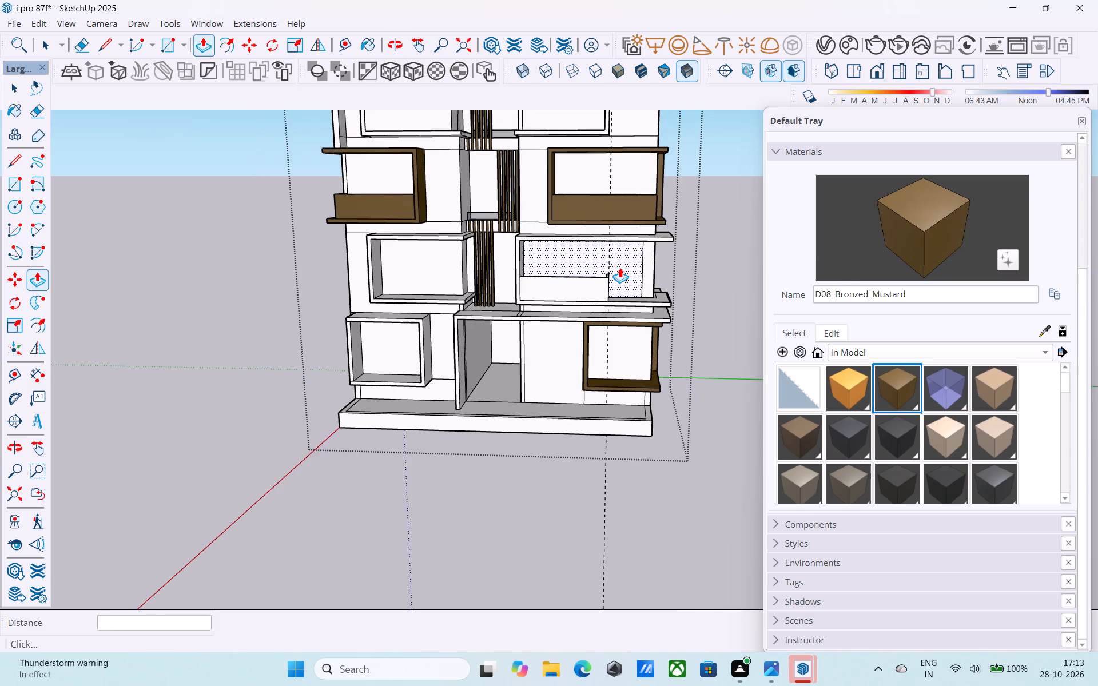
middle_click_drag(620, 268, 609, 264)
middle_click_drag(548, 277, 560, 294)
scroll(524, 312, "up", 2)
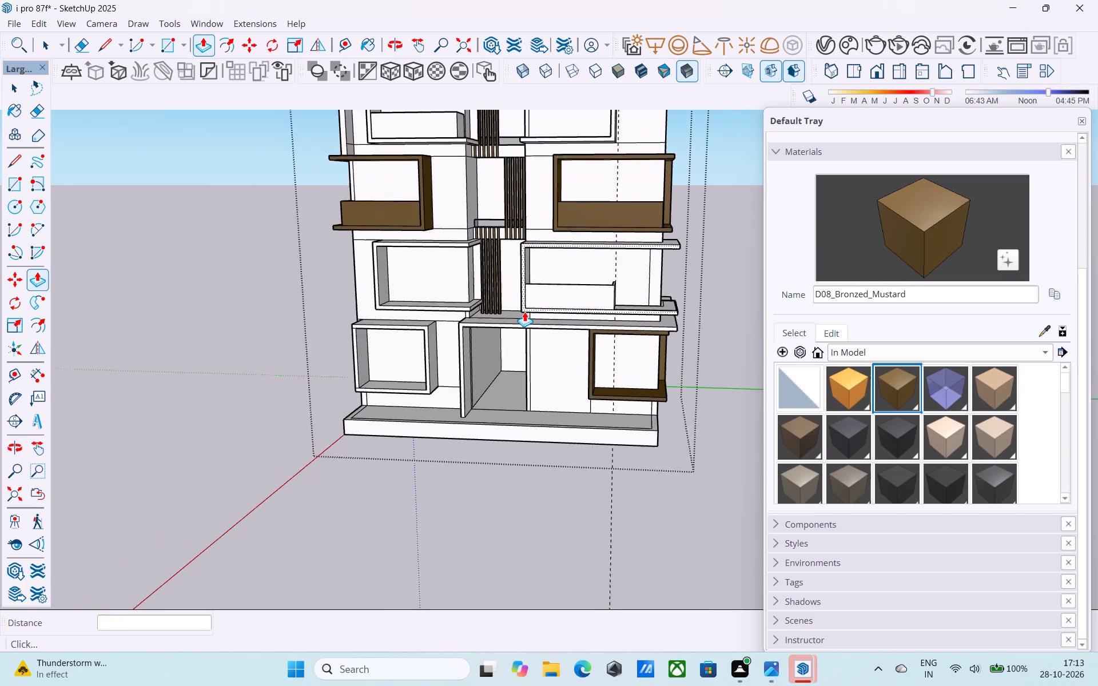
scroll(524, 312, "up", 2)
middle_click_drag(524, 312, 484, 426, "shift")
scroll(429, 364, "up", 4)
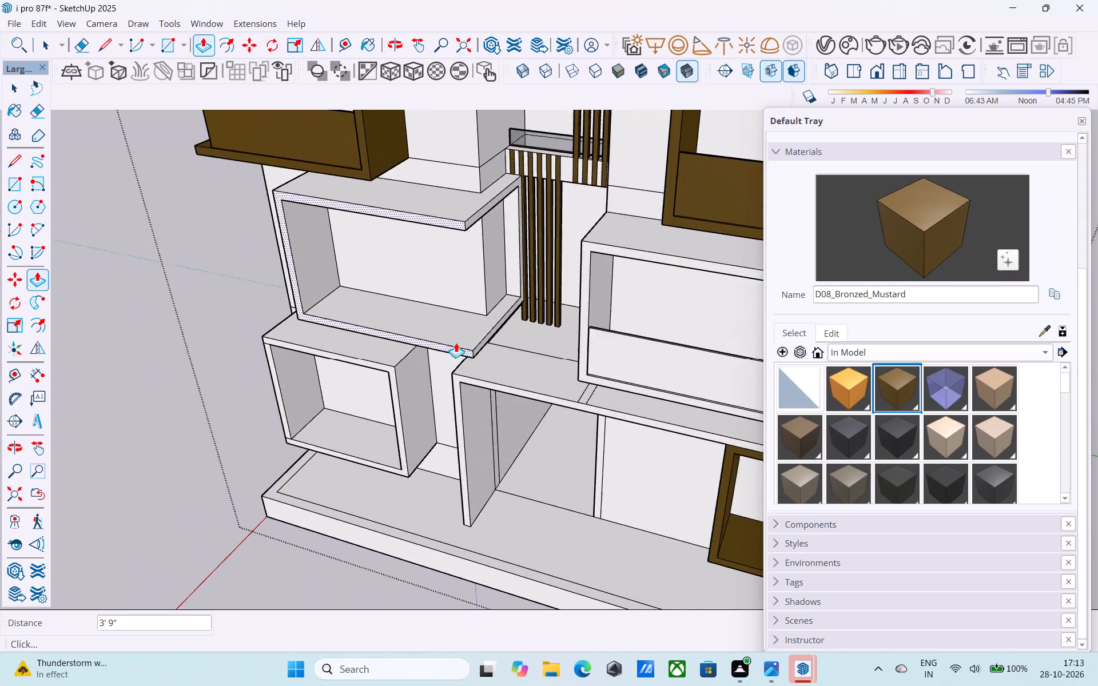
scroll(456, 342, "up", 4)
key("space")
type("l")
scroll(478, 324, "up", 3)
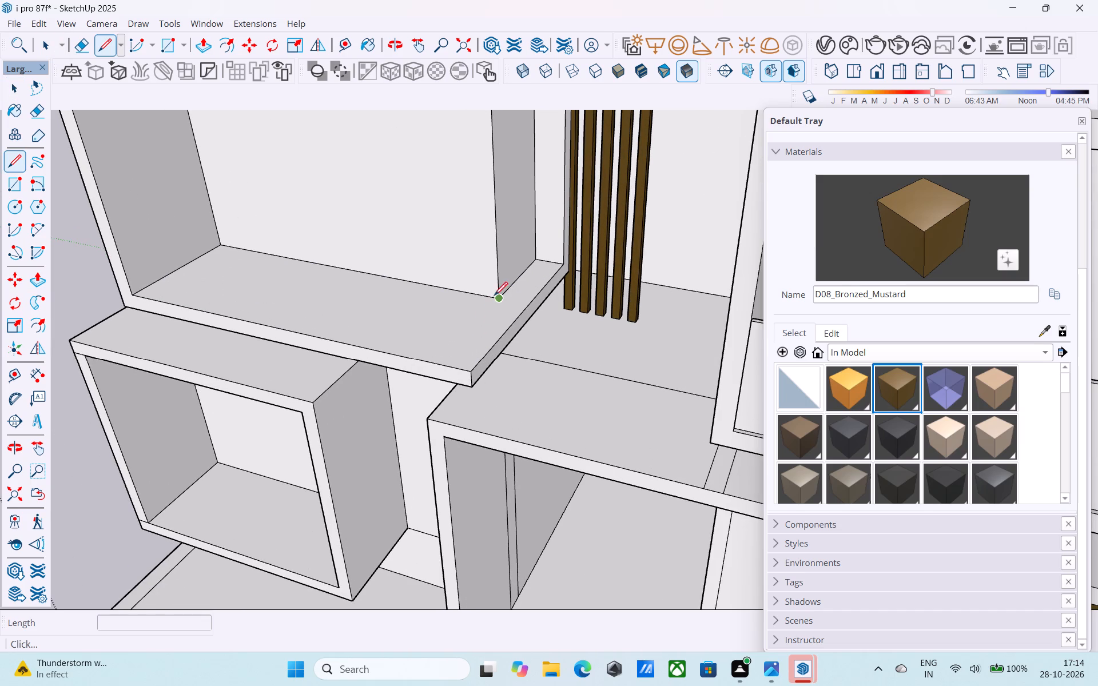
left_click(495, 297)
left_click(436, 365)
key("ctrl+s")
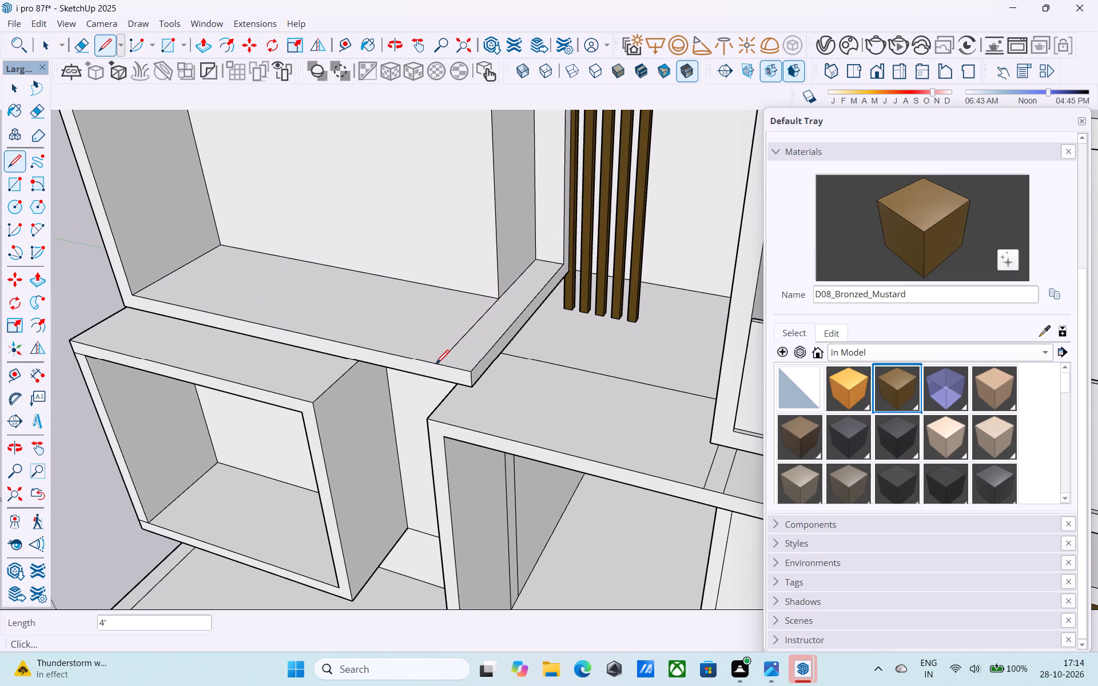
Offset the enclosed floor face of that left white balcony 4.5" inward.
key("space")
left_click(429, 354)
scroll(429, 354, "up", 2)
key("f")
left_click(427, 352)
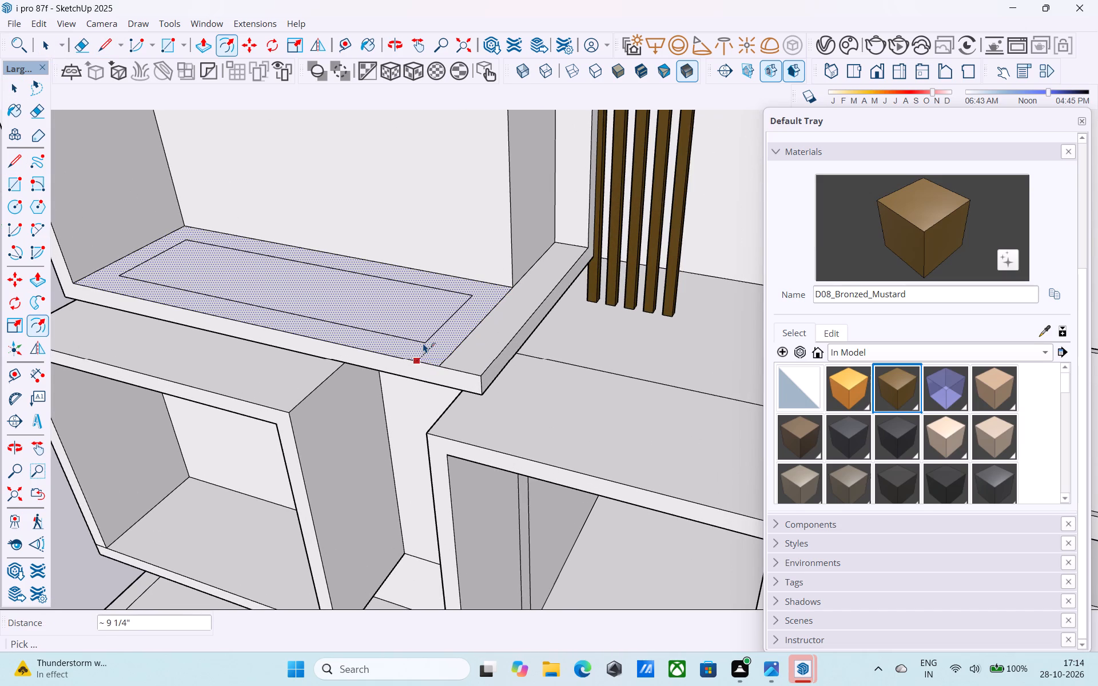
key("4")
key("period")
key("5")
key("shift+quotedbl")
key("Return")
Extend the offset outline 4.5" to the balcony's rear wall and side wall, separating an L-shaped strip along its open edges.
key("space")
key("l")
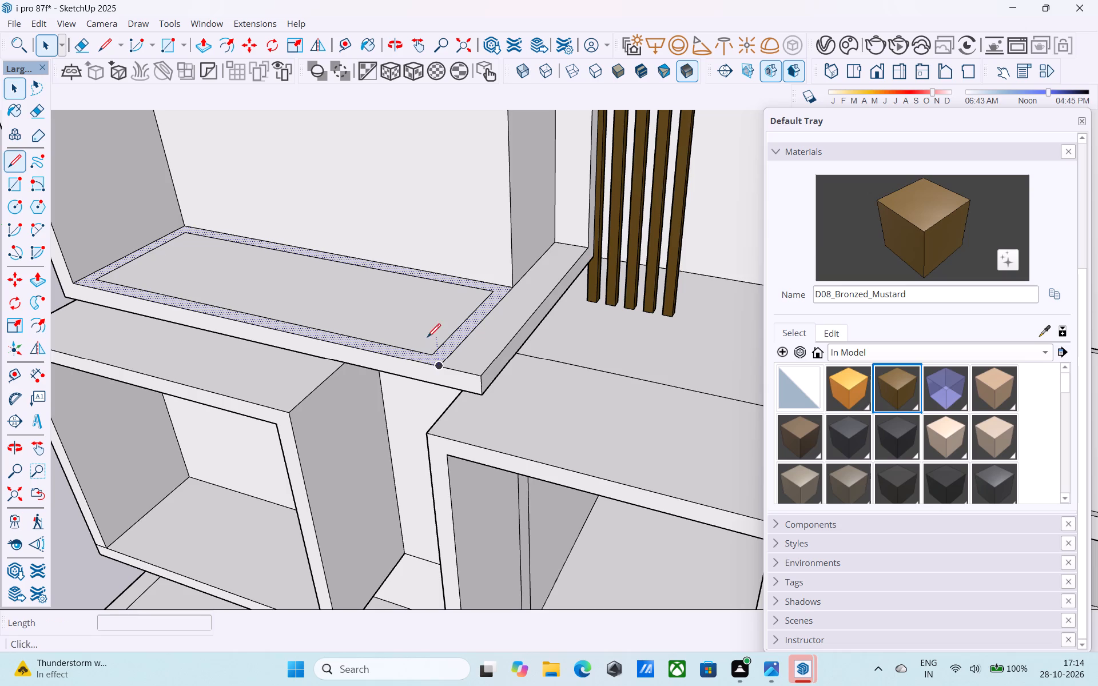
scroll(454, 316, "up", 5)
left_click(515, 279)
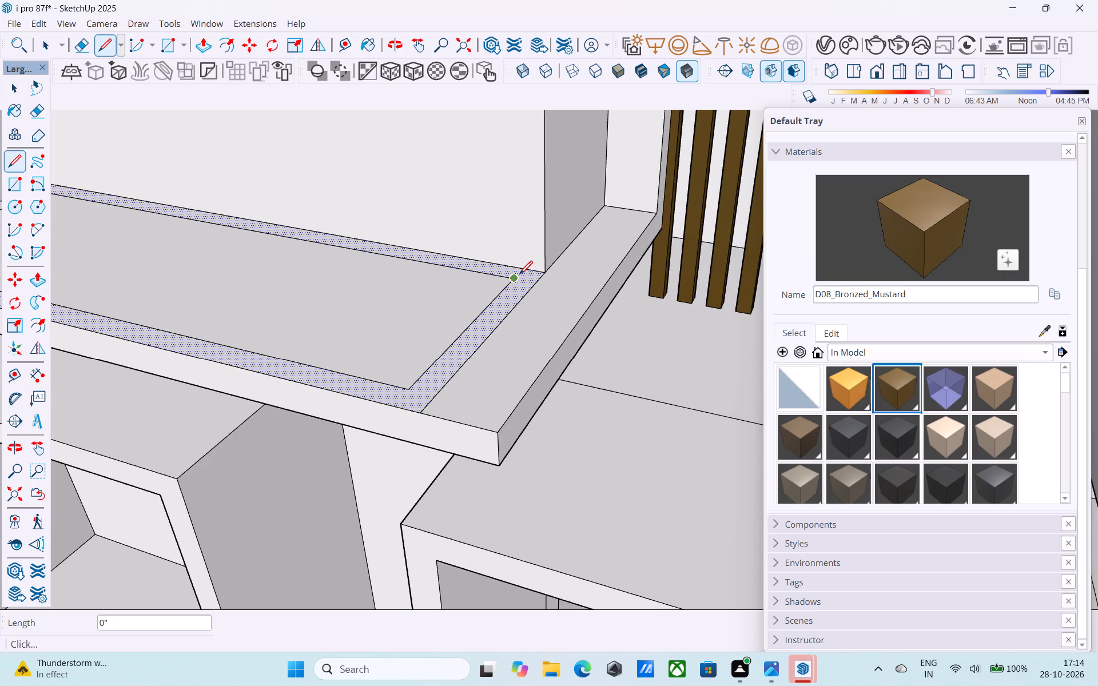
left_click(523, 270)
scroll(523, 270, "down", 4)
middle_click_drag(523, 270, 928, 322, "shift")
scroll(630, 297, "up", 2)
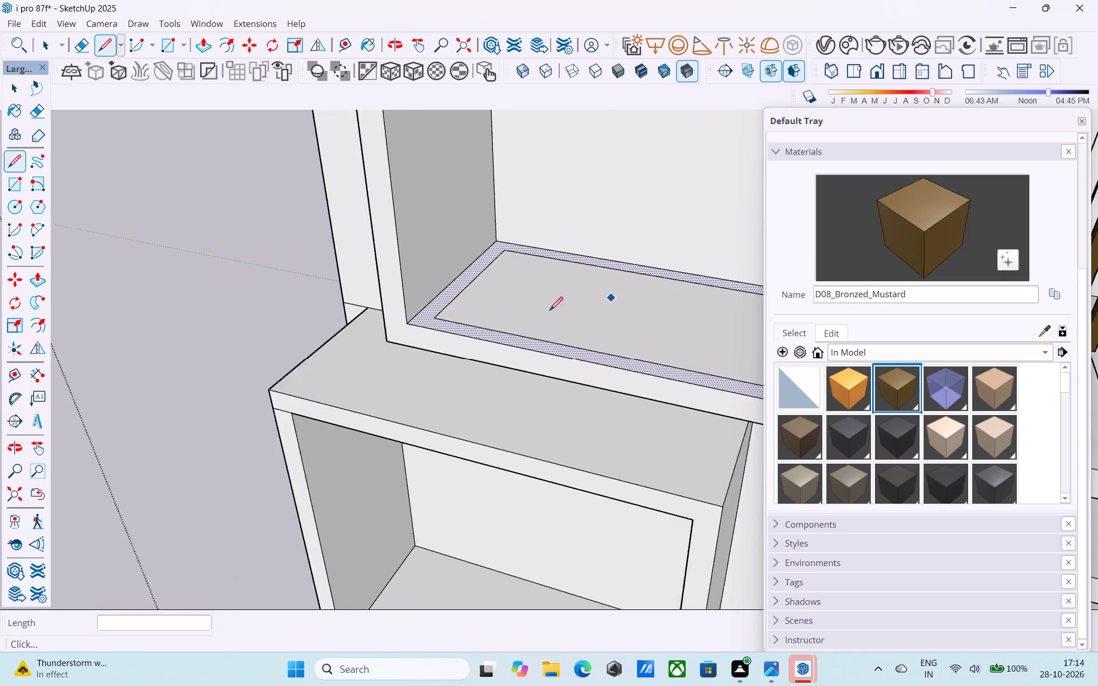
scroll(550, 312, "up", 5)
left_click(375, 320)
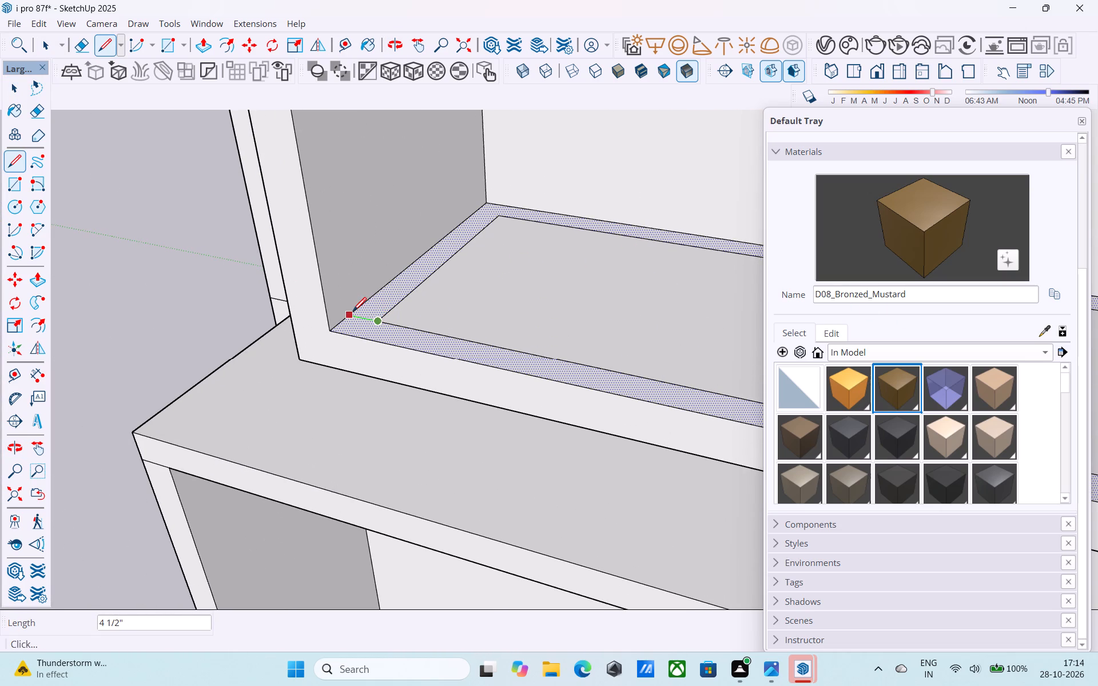
left_click(353, 312)
Offset the L-shaped floor strip's outline 1.5" inward to form the parapet footprint.
scroll(281, 333, "down", 11)
middle_click_drag(395, 391, 260, 411, "shift")
scroll(336, 416, "up", 5)
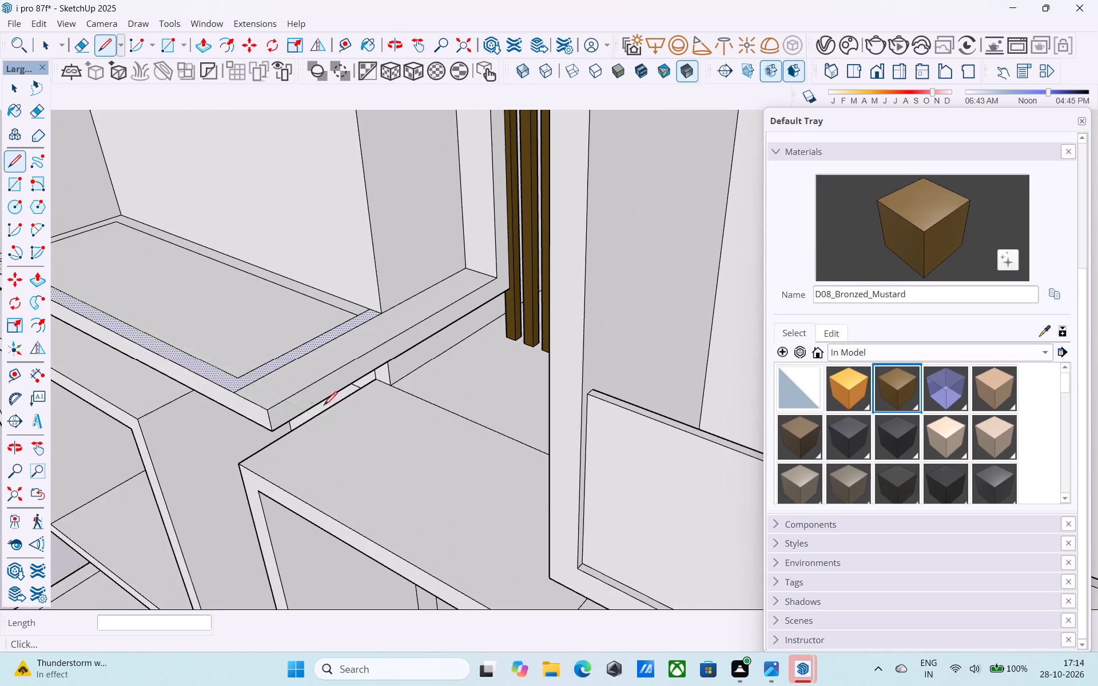
key("space")
middle_click_drag(270, 374, 438, 404)
scroll(396, 411, "up", 6)
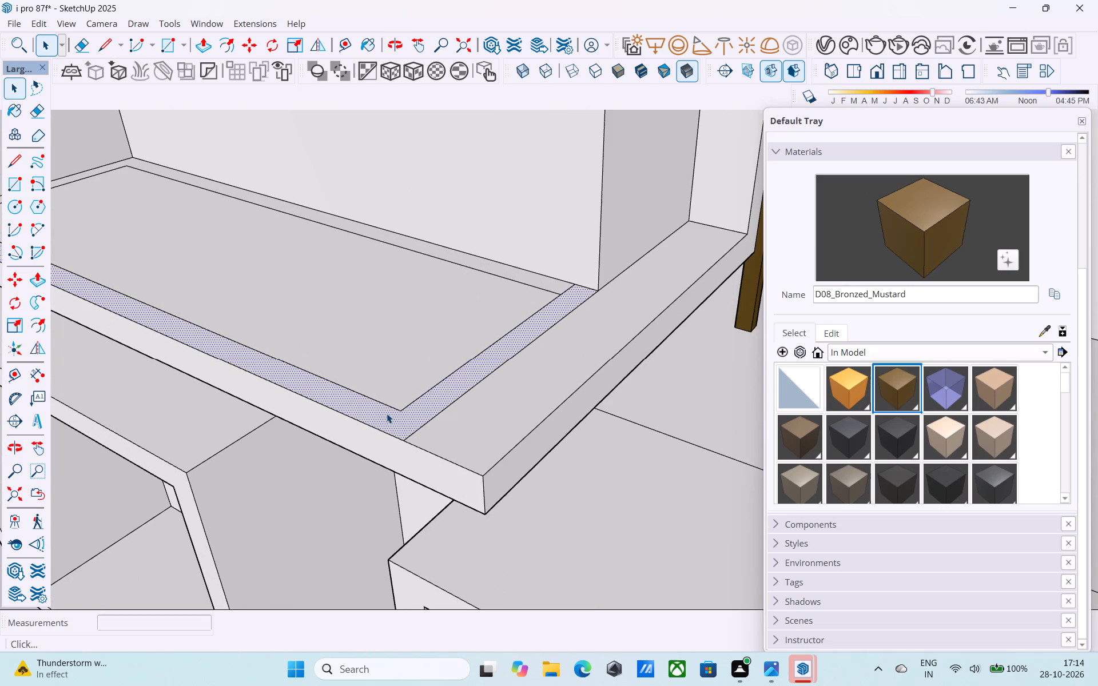
key("f")
scroll(384, 414, "up", 4)
left_click(383, 415)
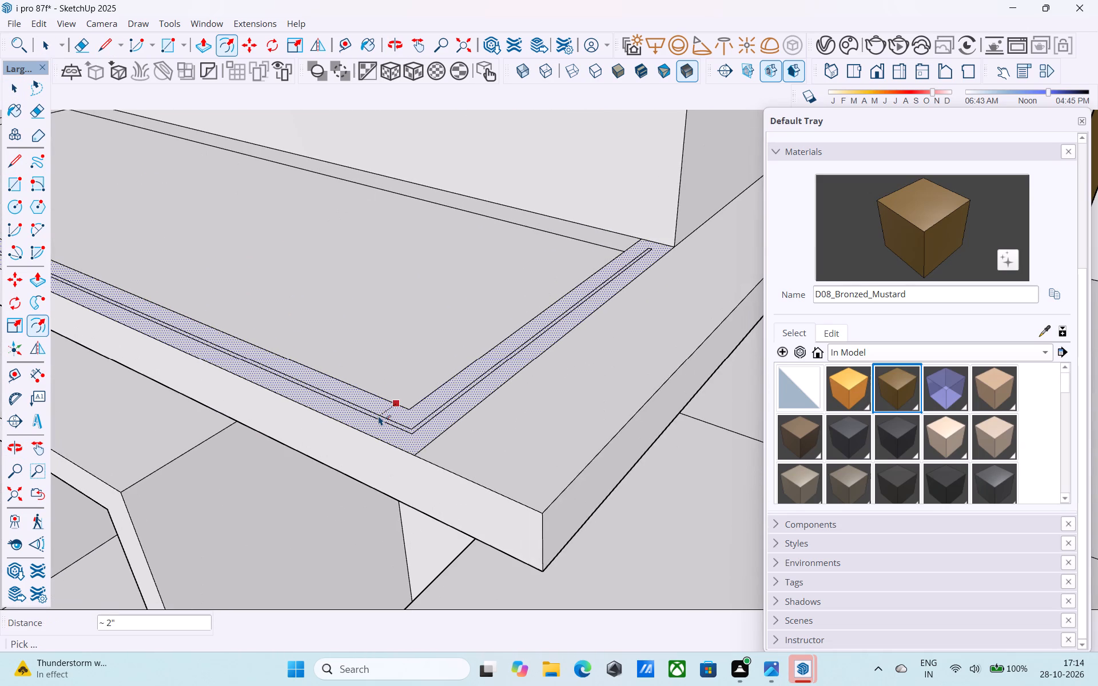
type("1.5\"")
key("Return")
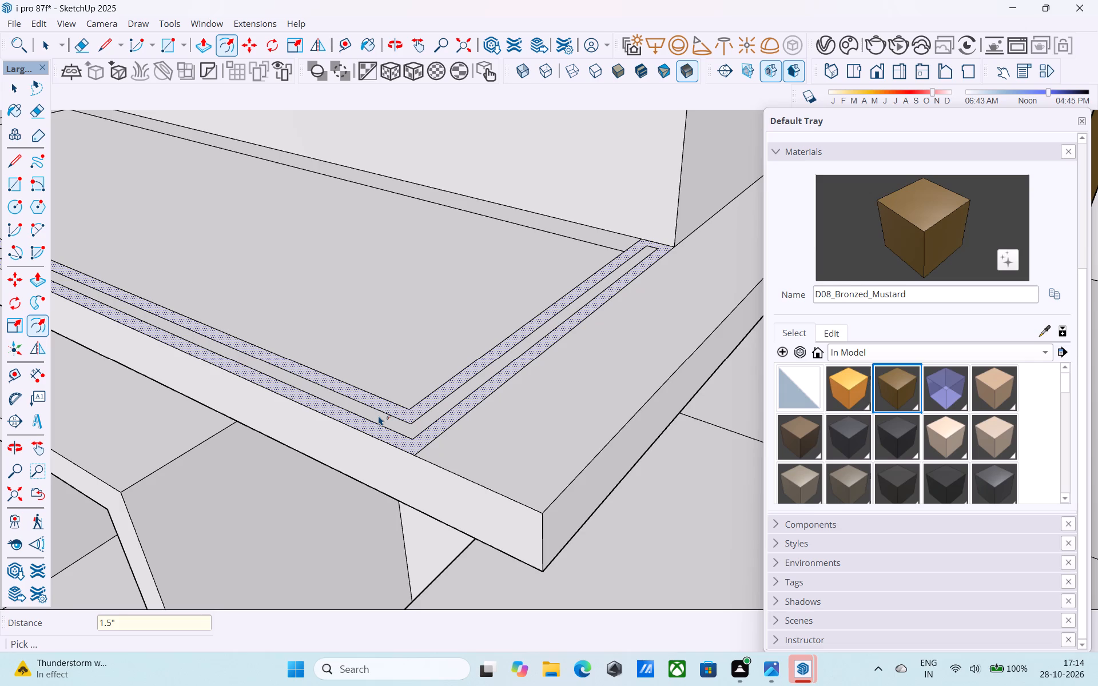
Extend the two parapet footprint lines 1.5" to the balcony's rear wall and erase the short line closing that end.
key("l")
scroll(501, 147, "down", 3)
middle_click_drag(501, 147, 620, 293)
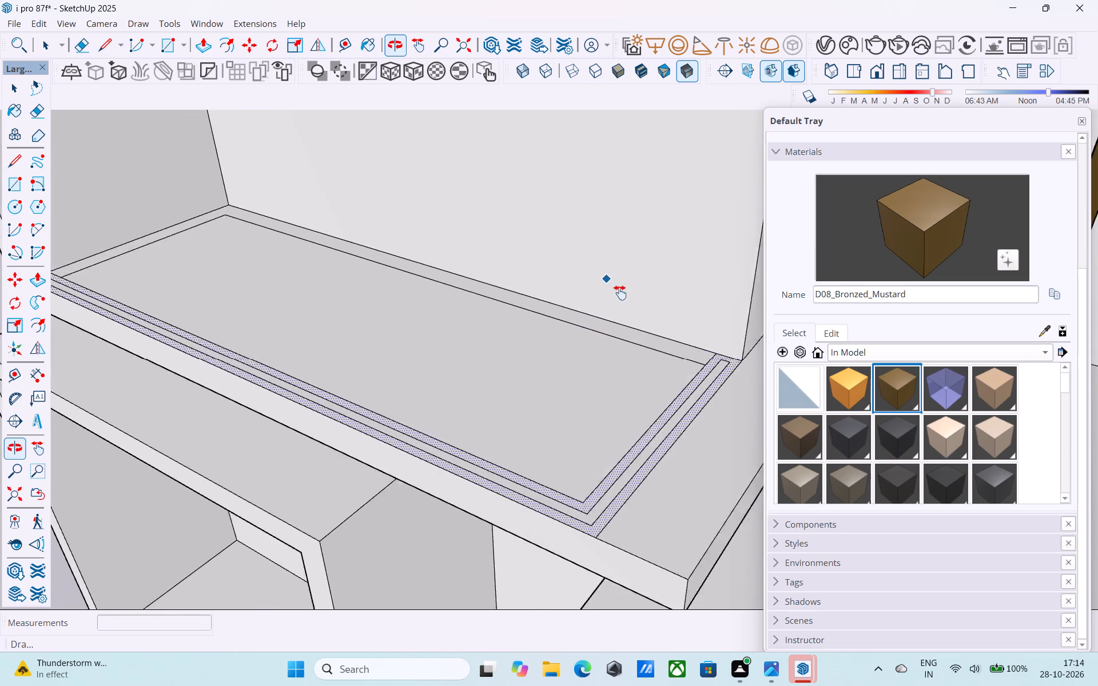
middle_click_drag(620, 293, 627, 299)
middle_click_drag(616, 337, 504, 238)
scroll(616, 286, "up", 8)
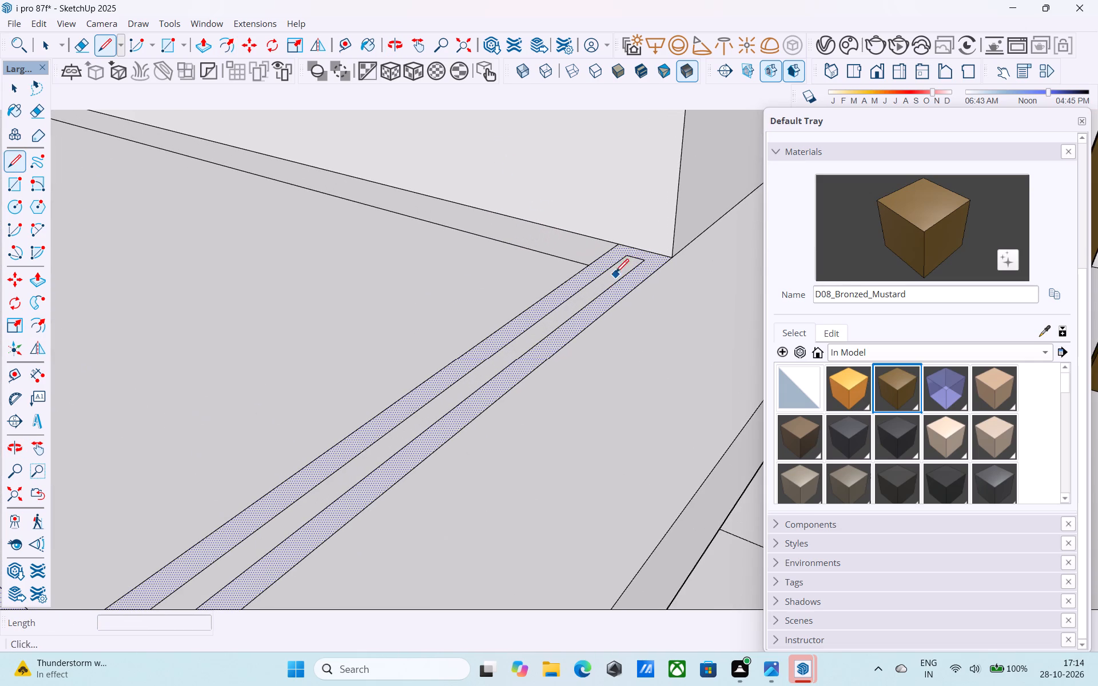
left_click(626, 256)
scroll(634, 246, "up", 5)
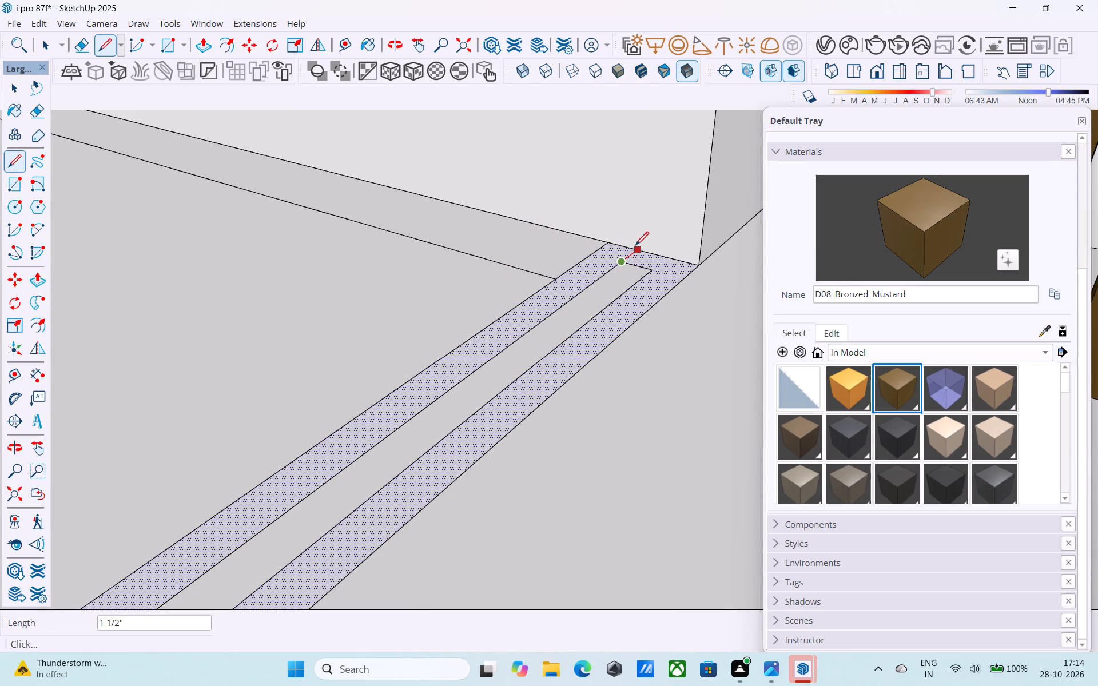
left_click(638, 246)
left_click(651, 272)
left_click(665, 256)
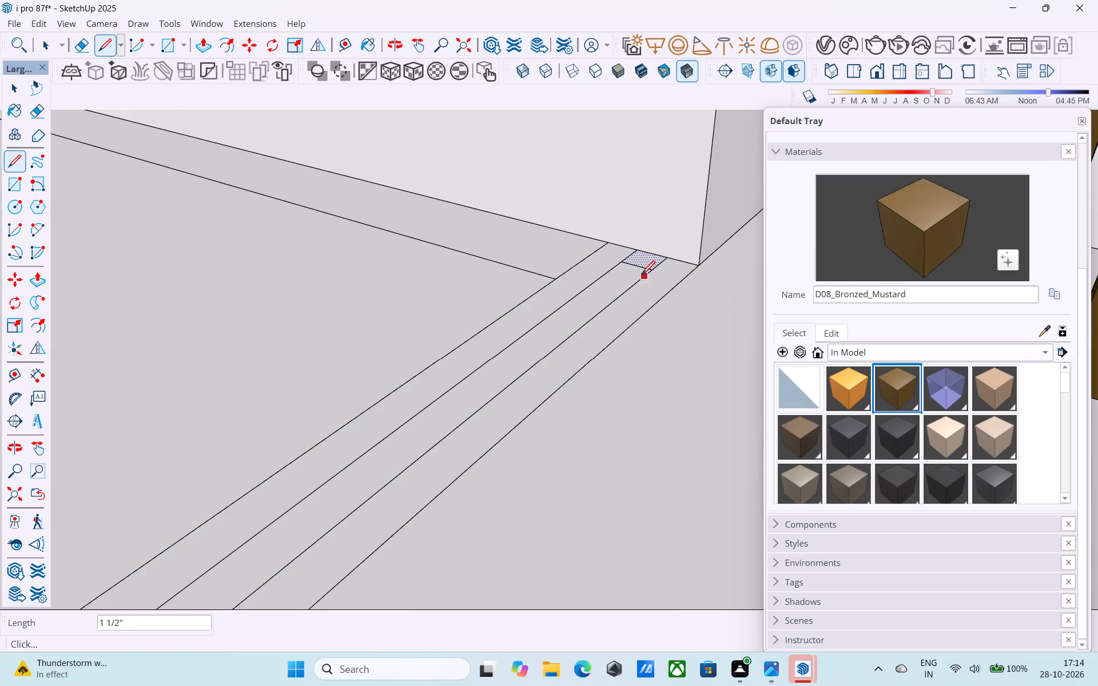
key("e")
scroll(640, 277, "up", 3)
left_click(634, 262)
Extend the footprint's other two lines to the balcony's side wall and erase the short line closing that end.
scroll(643, 254, "down", 17)
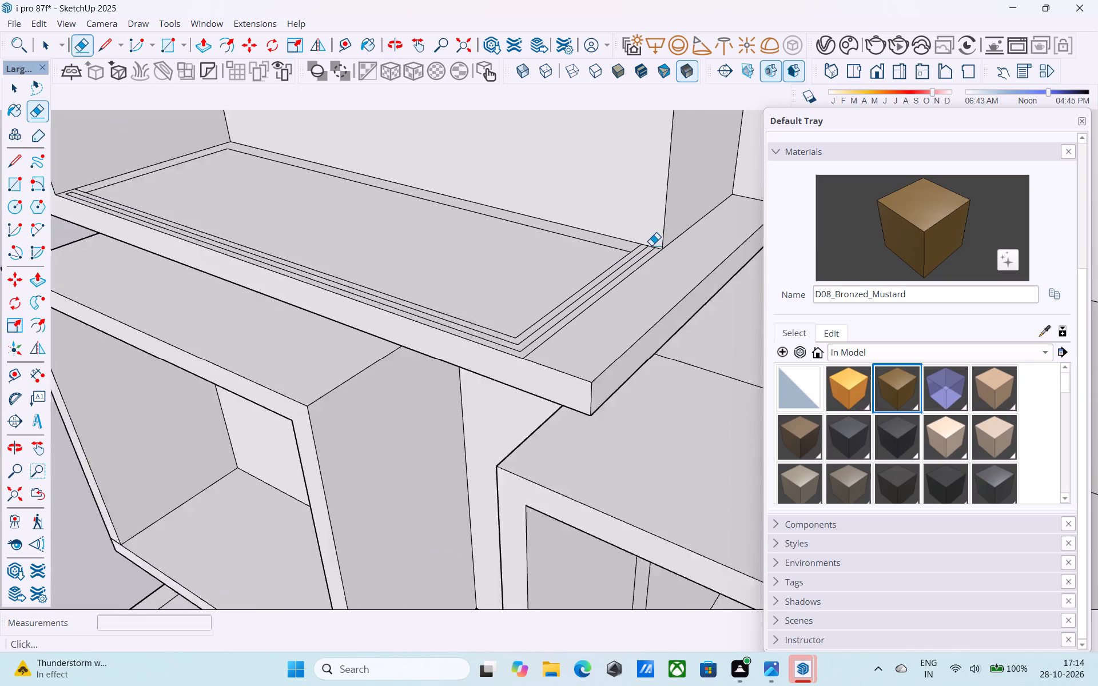
scroll(651, 245, "down", 5)
middle_click_drag(454, 244, 556, 341, "shift")
scroll(322, 349, "up", 7)
middle_click_drag(269, 258, 297, 315)
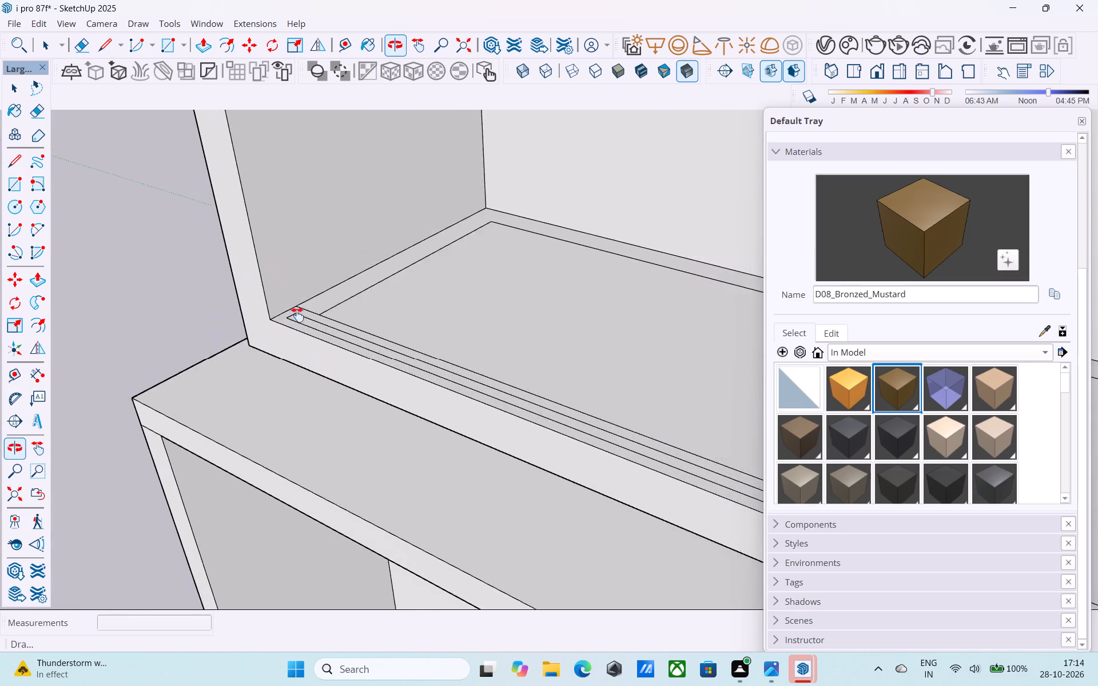
middle_click_drag(297, 315, 279, 345)
key("l")
scroll(277, 317, "up", 13)
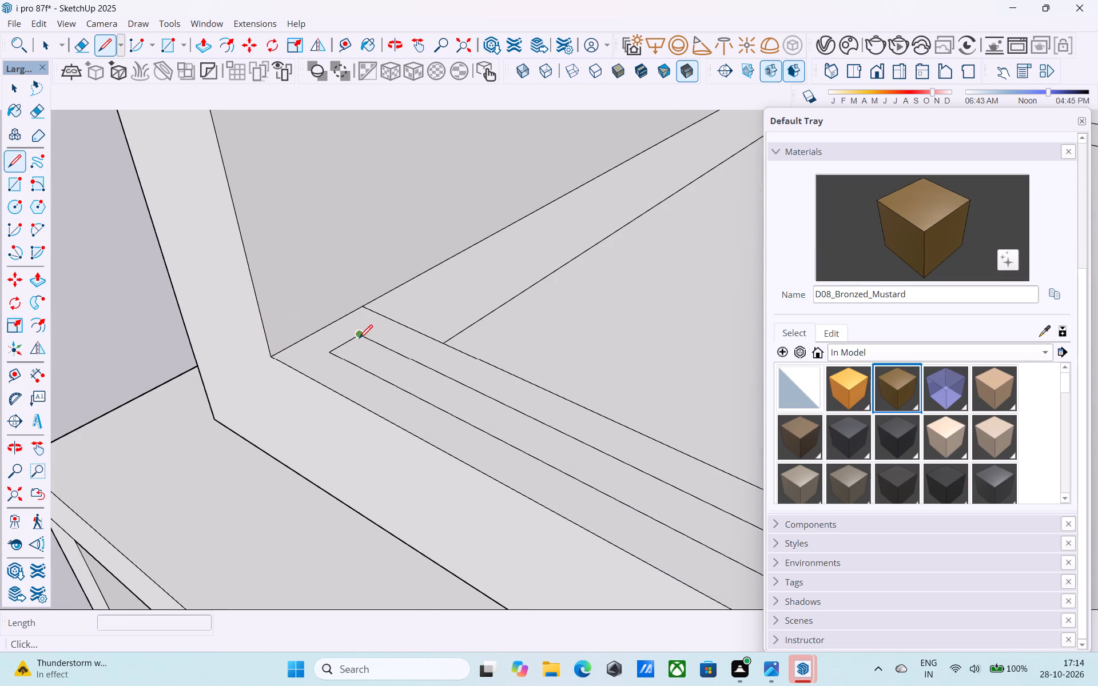
left_click(359, 340)
left_click(337, 323)
left_click(335, 357)
left_click(310, 338)
key("e")
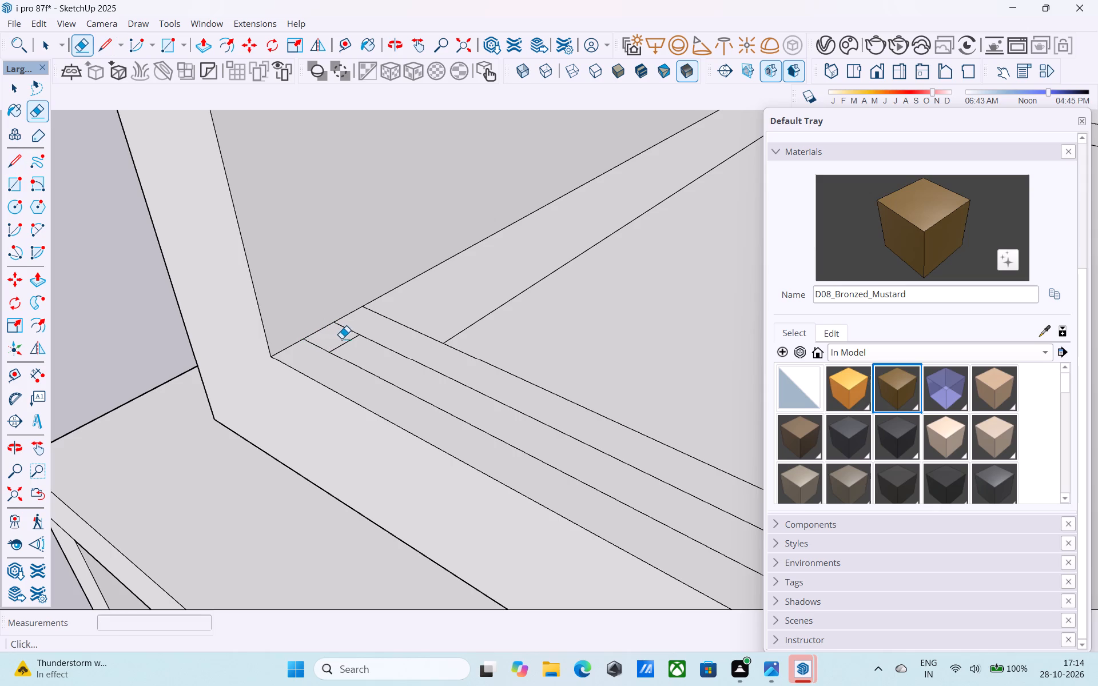
left_click_drag(341, 338, 352, 342)
Push/Pull the L-shaped parapet footprint up 3'.
key("space")
left_click(352, 344)
key("p")
left_click(352, 344)
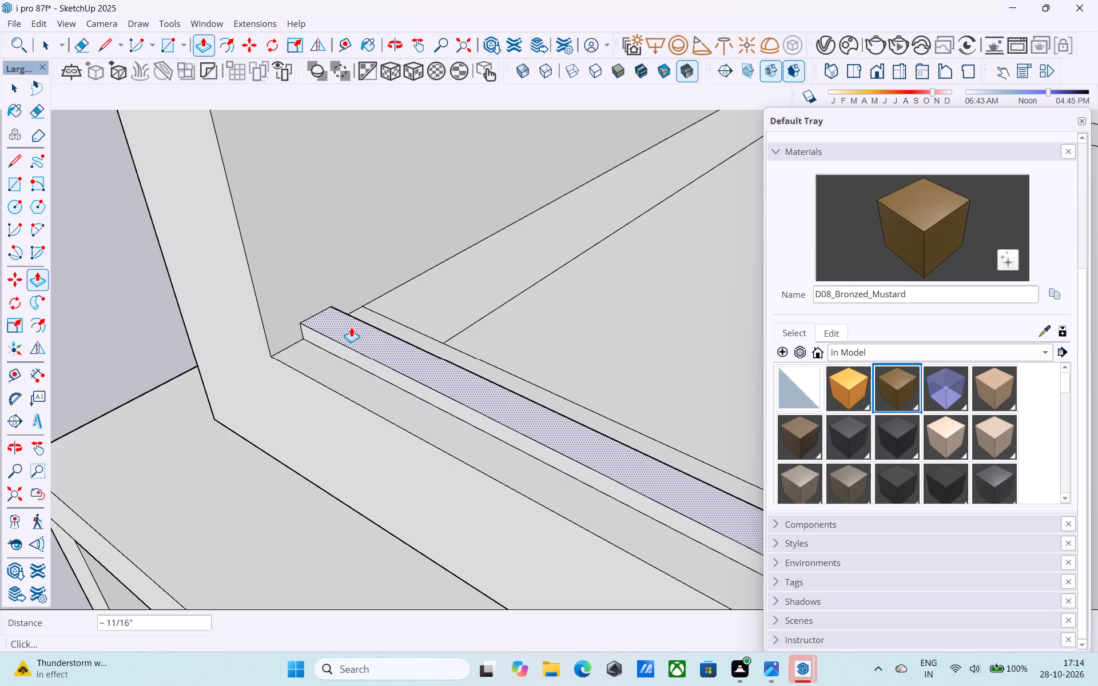
key("3")
key("apostrophe")
key("Return")
key("space")
Copy the front inner floor edge of the left ground-level white box balcony 4.5" inward across its floor.
scroll(299, 325, "down", 6)
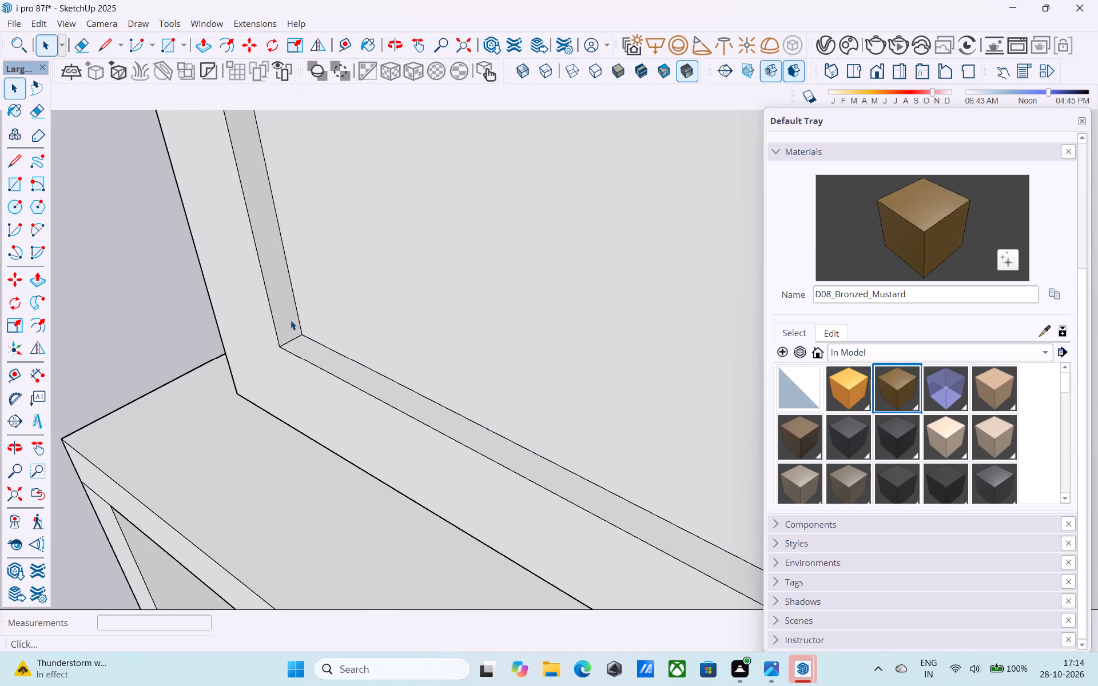
scroll(291, 320, "down", 15)
scroll(287, 300, "down", 10)
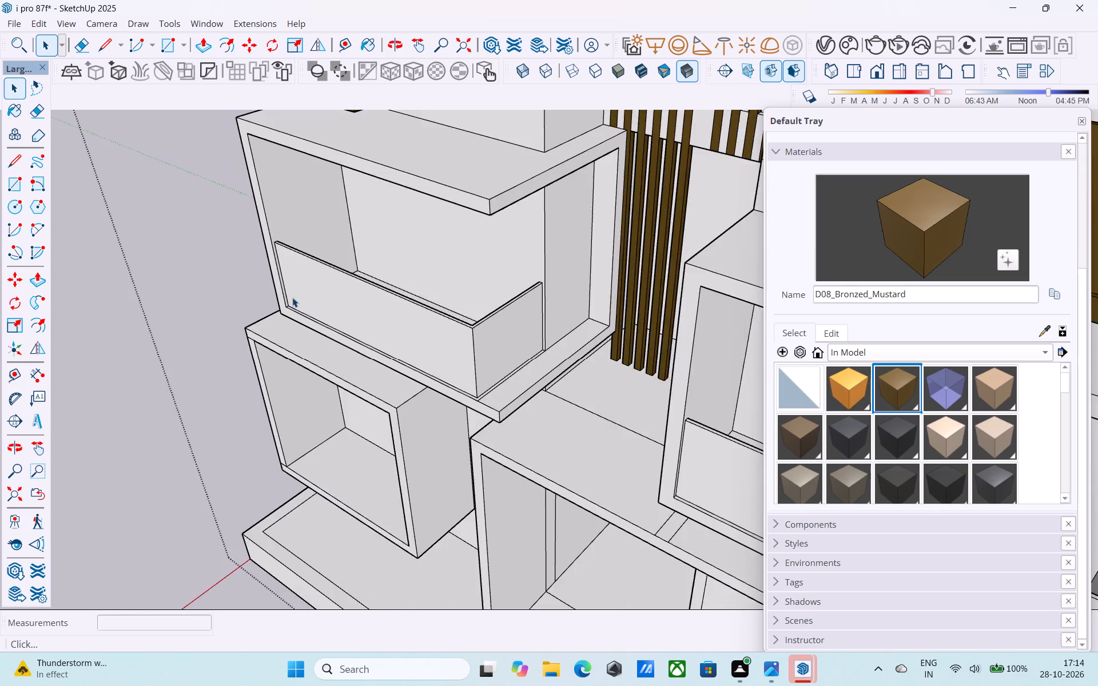
scroll(292, 297, "down", 4)
middle_click_drag(400, 357, 493, 236, "shift")
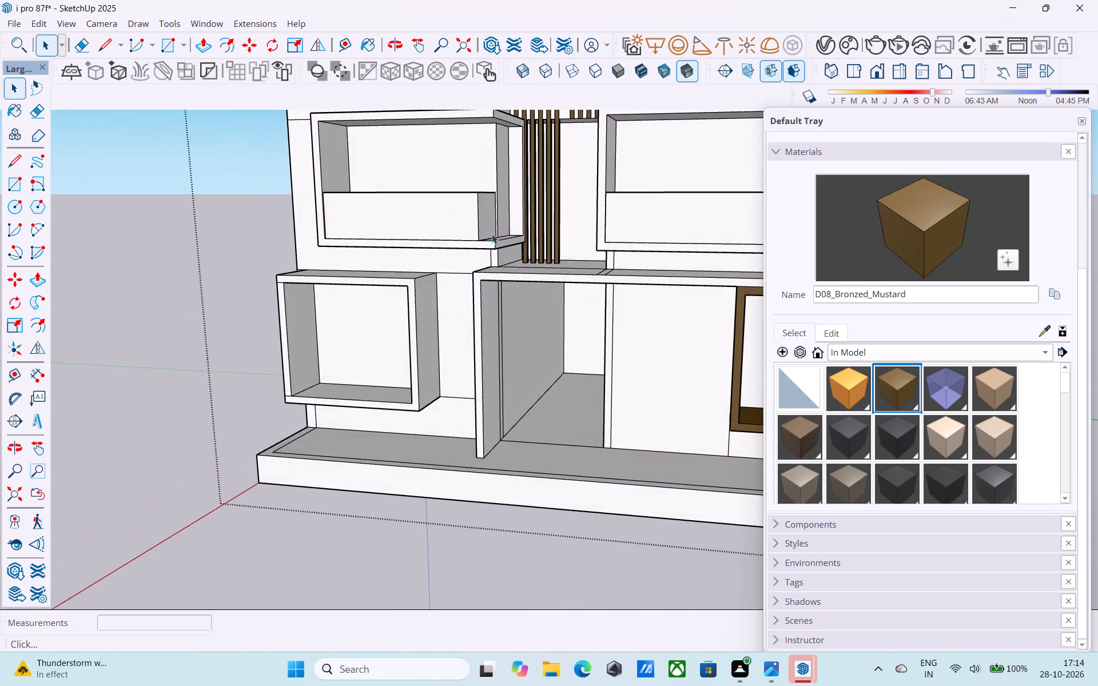
scroll(492, 234, "down", 3)
middle_click_drag(491, 234, 549, 292, "shift")
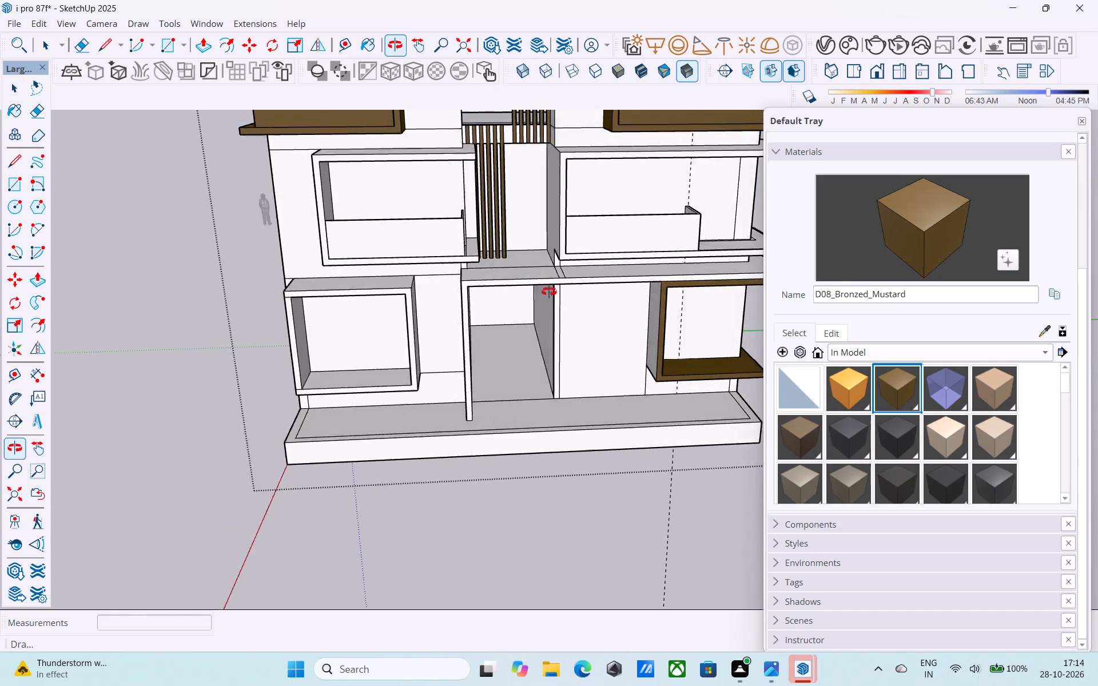
middle_click_drag(549, 292, 620, 364, "shift")
scroll(466, 462, "up", 4)
scroll(339, 477, "up", 8)
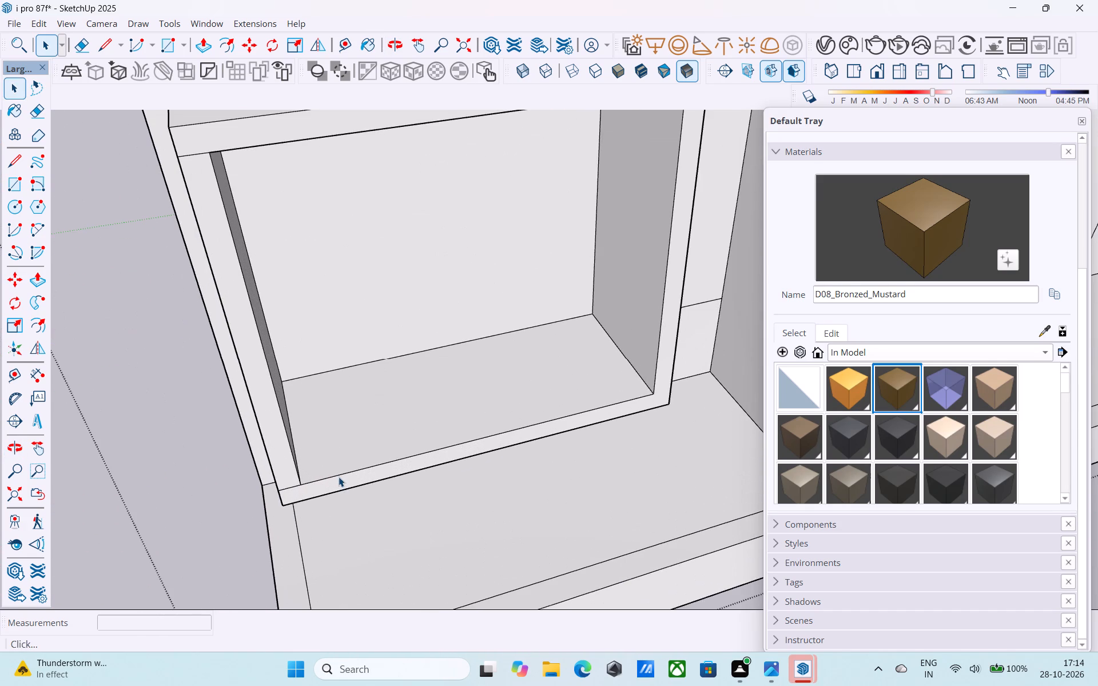
left_click(342, 474)
middle_click_drag(333, 470, 268, 464)
key("m")
scroll(260, 455, "up", 7)
left_click(327, 453)
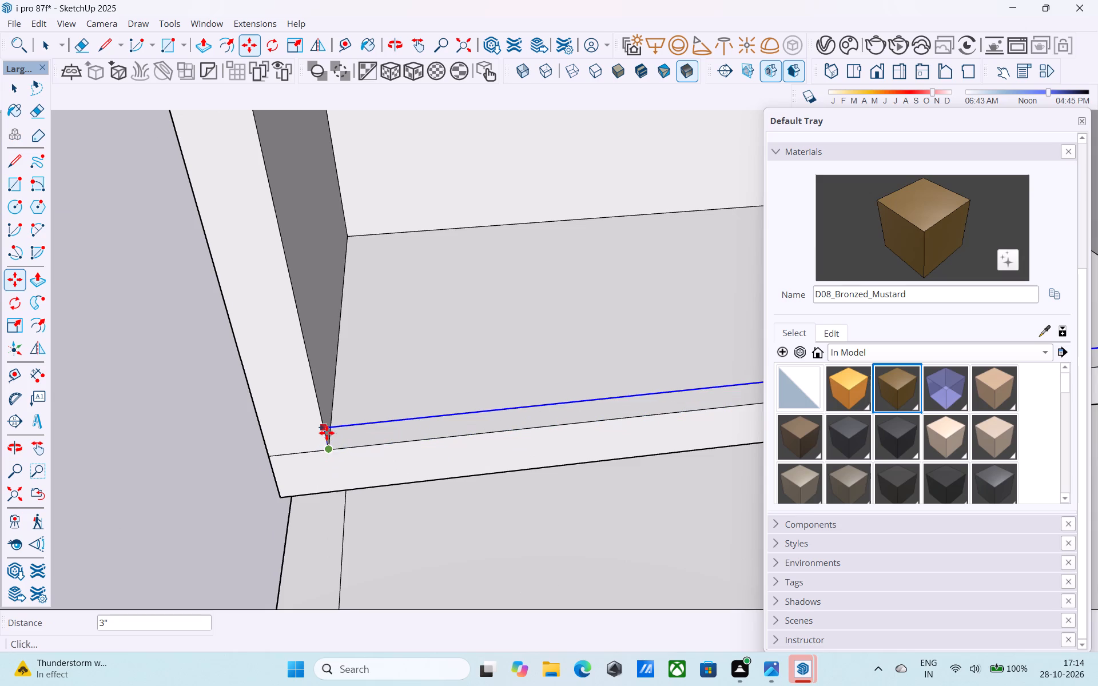
middle_click_drag(333, 426, 212, 454)
middle_click_drag(281, 427, 229, 449, "shift")
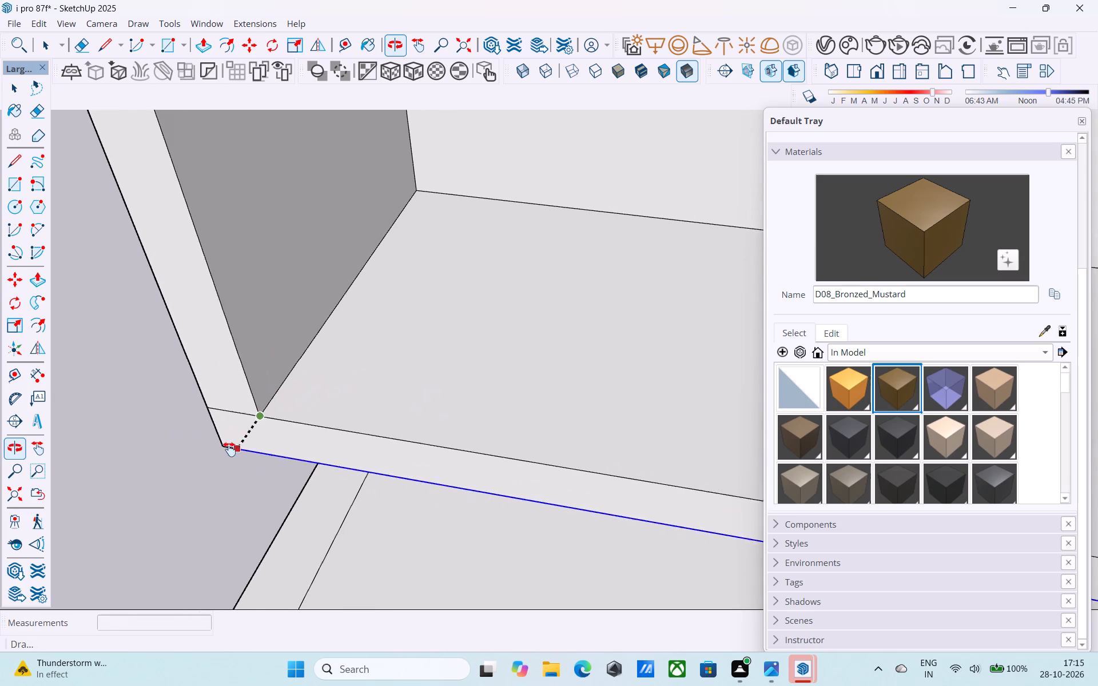
middle_click_drag(229, 449, 228, 450, "shift")
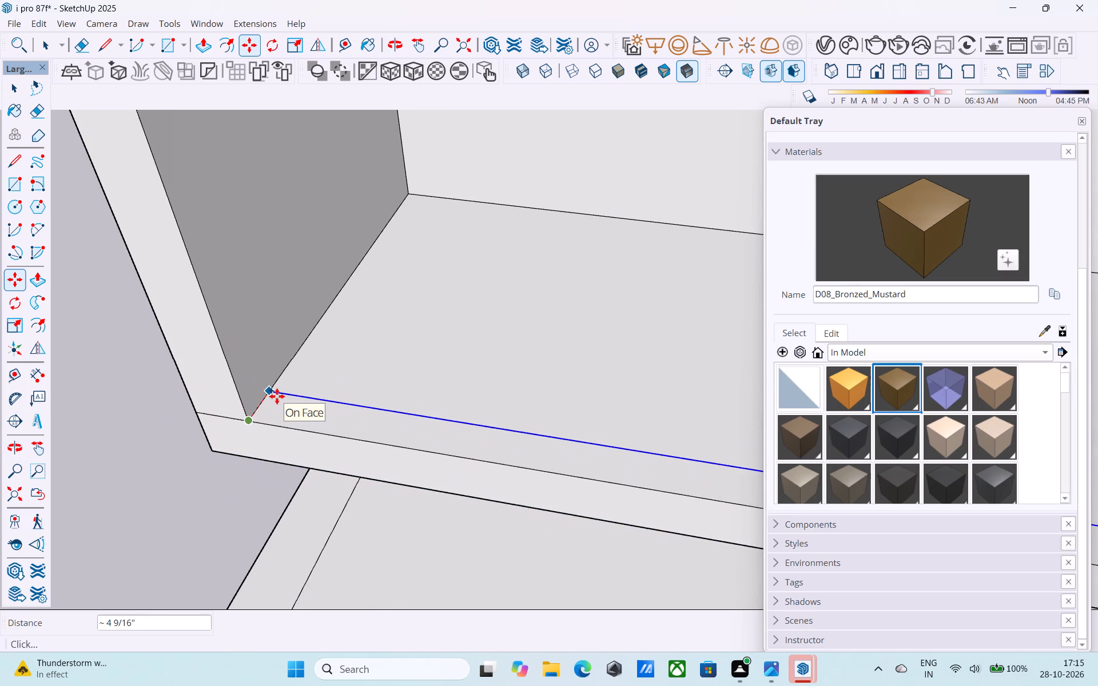
type("4.5\"")
key("Return")
Offset the narrow front floor strip of the left ground-level white box balcony inward by 1.5".
key("space")
left_click(295, 418)
scroll(295, 418, "up", 3)
key("f")
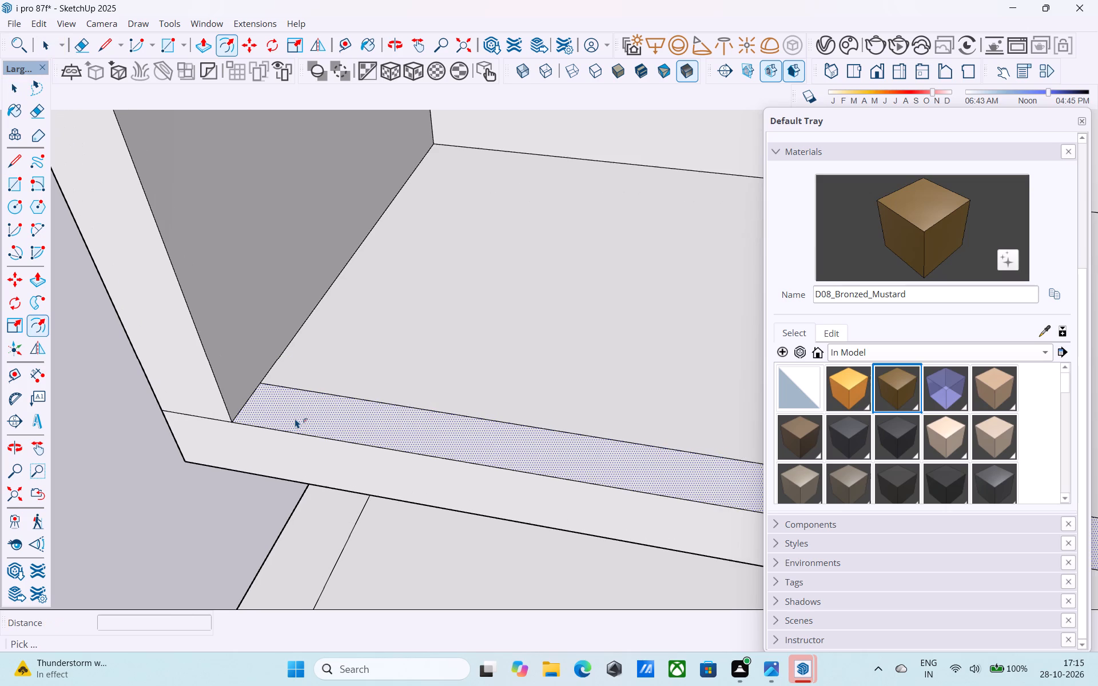
left_click(295, 418)
type("1.5")
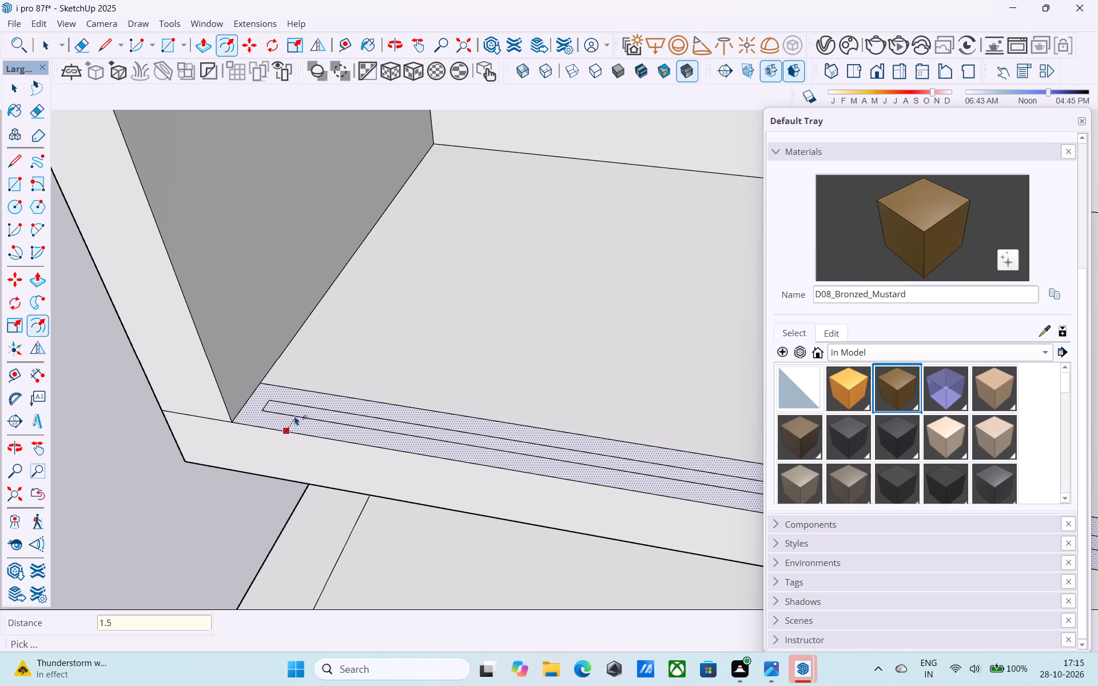
key("shift+quotedbl")
key("Return")
Extend the offset strip's two long lines to the balcony's nearer side wall and erase the short line closing that end.
key("space")
key("l")
left_click(262, 396)
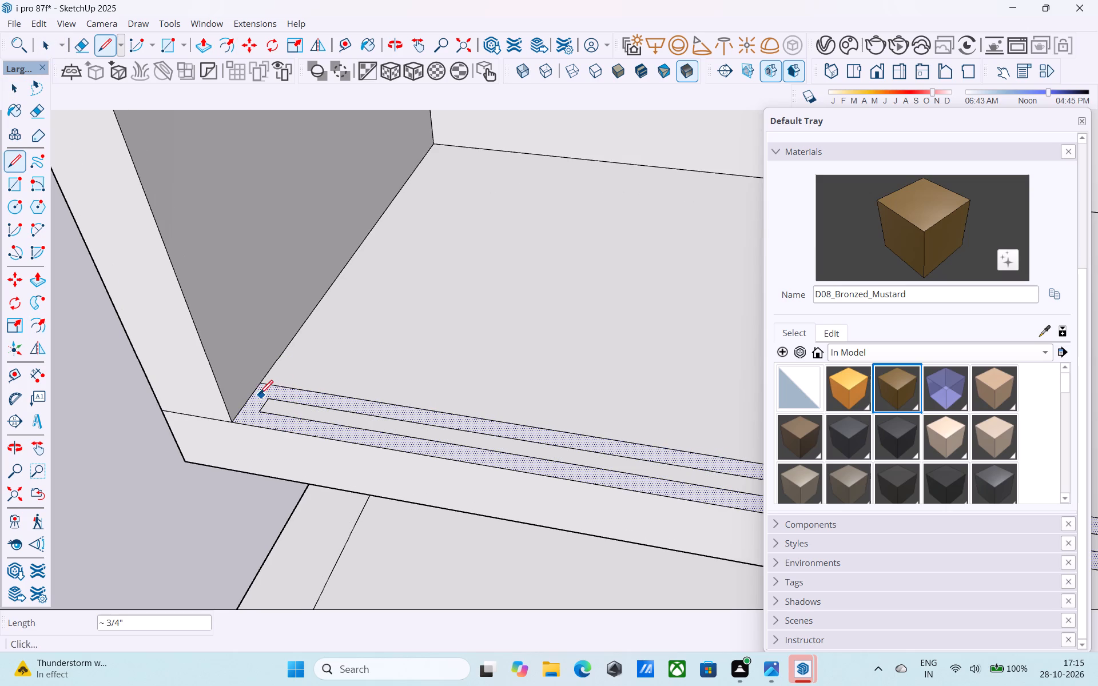
scroll(256, 393, "up", 3)
key("l")
scroll(277, 419, "up", 3)
left_click(270, 398)
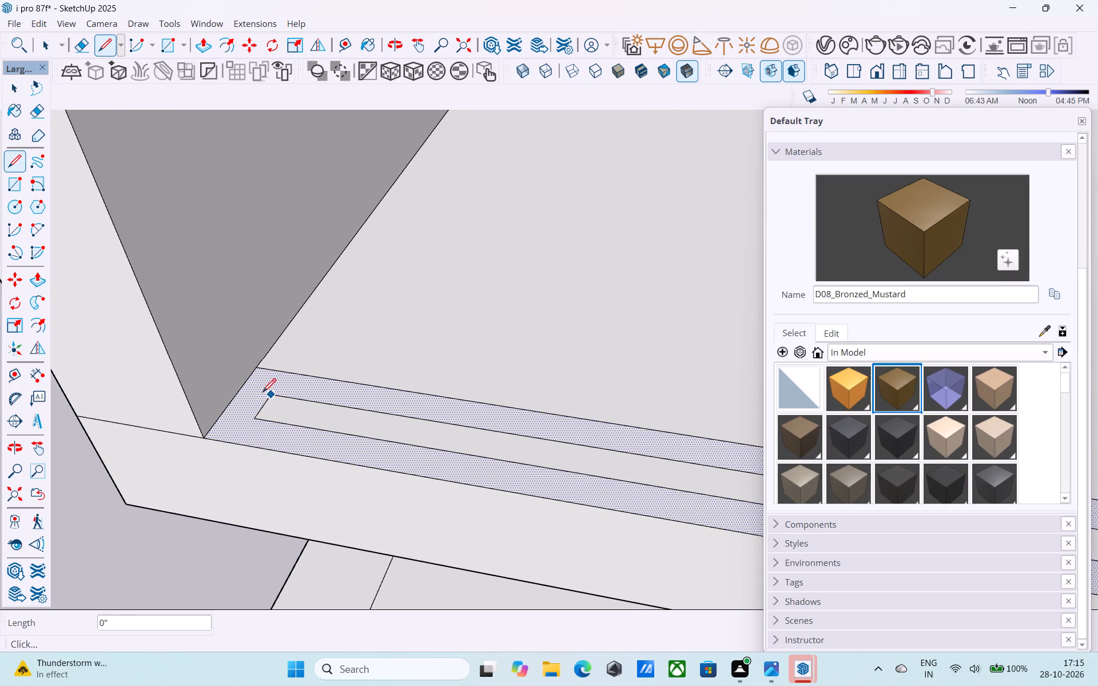
left_click(242, 387)
left_click(257, 418)
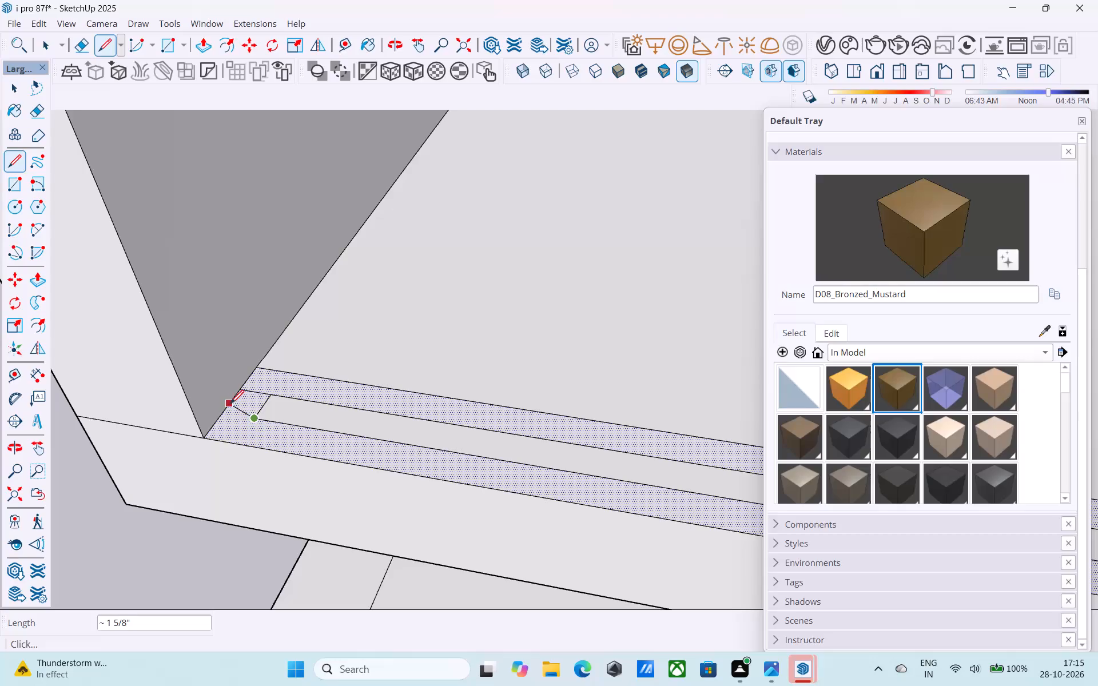
left_click(225, 412)
key("e")
left_click_drag(273, 408, 257, 405)
Extend the strip's two long lines to the opposite side wall and erase the short line closing that end.
scroll(158, 426, "down", 7)
middle_click_drag(291, 424, 135, 469)
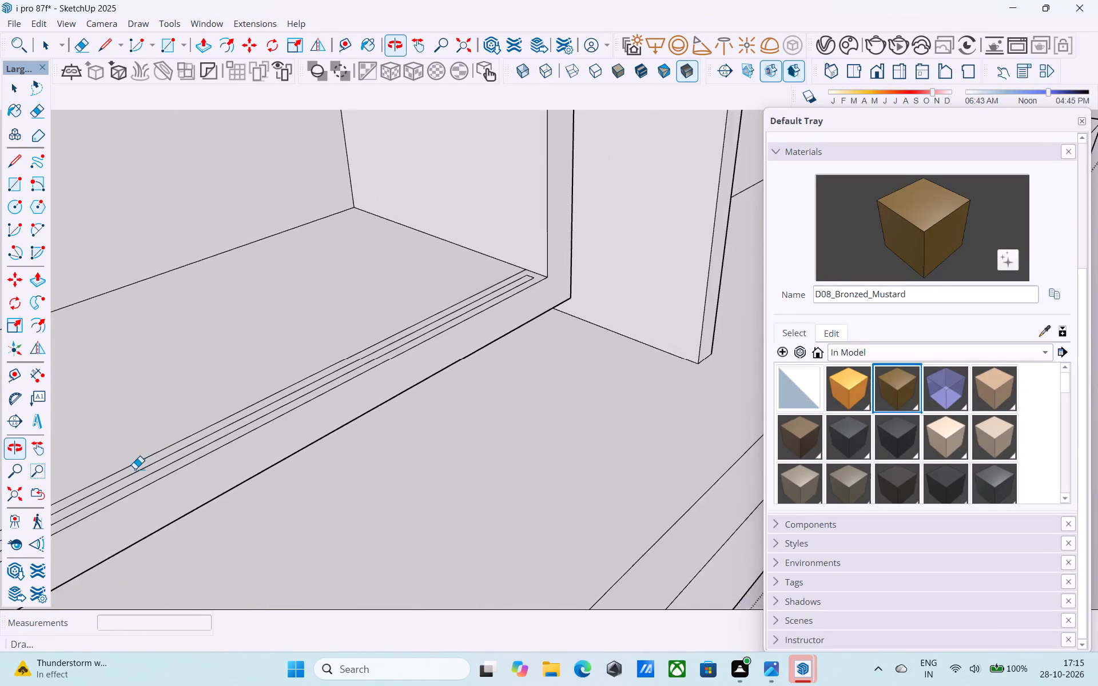
middle_click_drag(335, 328, 354, 398, "shift")
scroll(587, 363, "up", 4)
scroll(442, 321, "up", 7)
key("l")
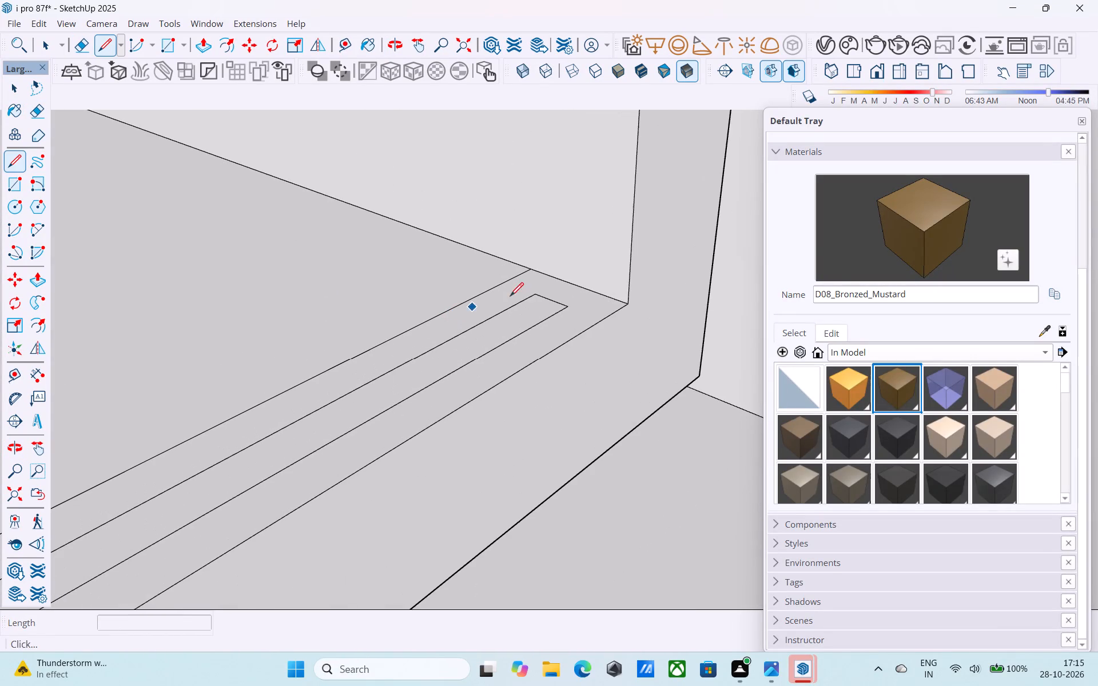
left_click(539, 296)
left_click(559, 280)
left_click(567, 305)
left_click(594, 290)
key("e")
left_click(546, 299)
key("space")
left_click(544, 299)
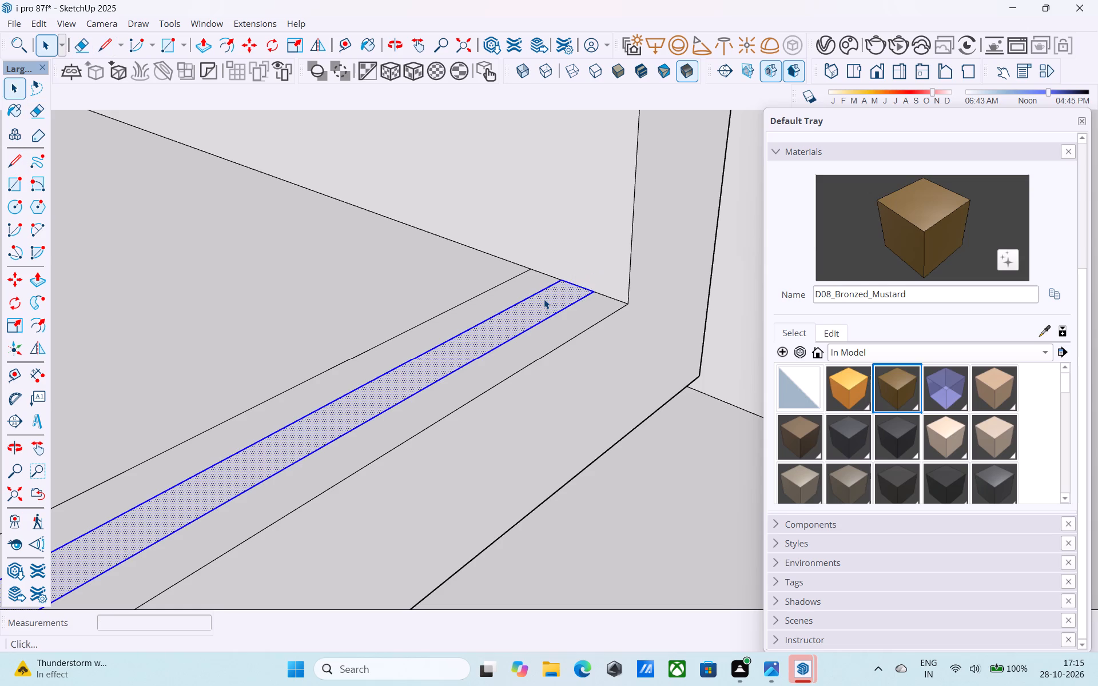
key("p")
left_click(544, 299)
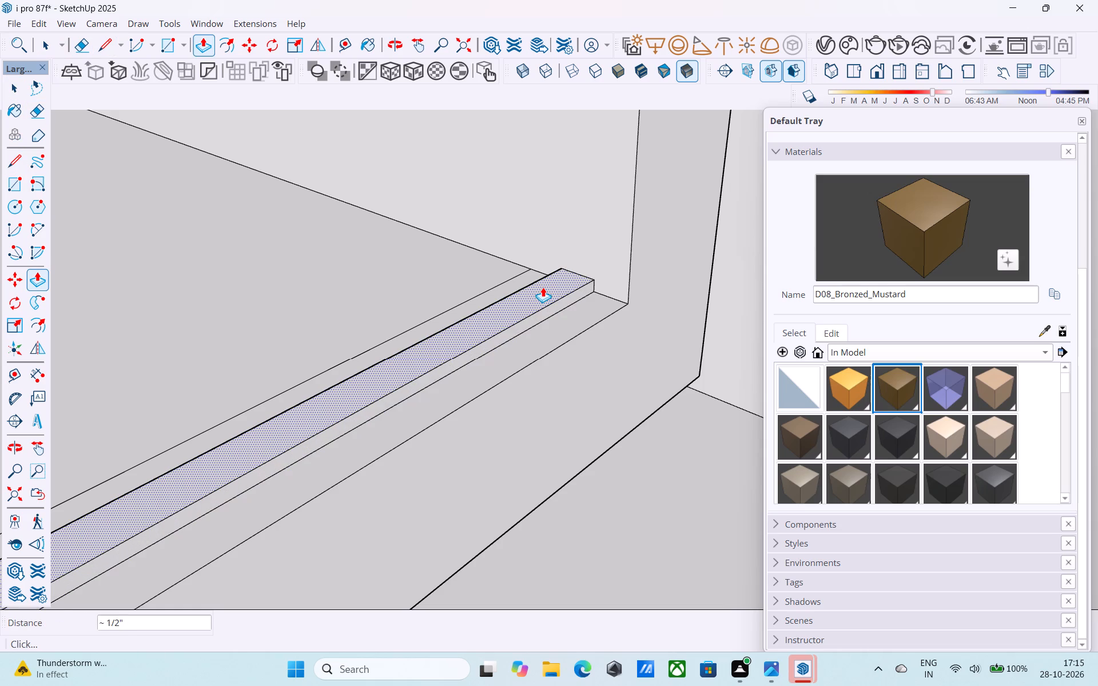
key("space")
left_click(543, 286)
Push/Pull the middle strip of the ground-level balcony floor up 3' as a parapet.
left_click(544, 297)
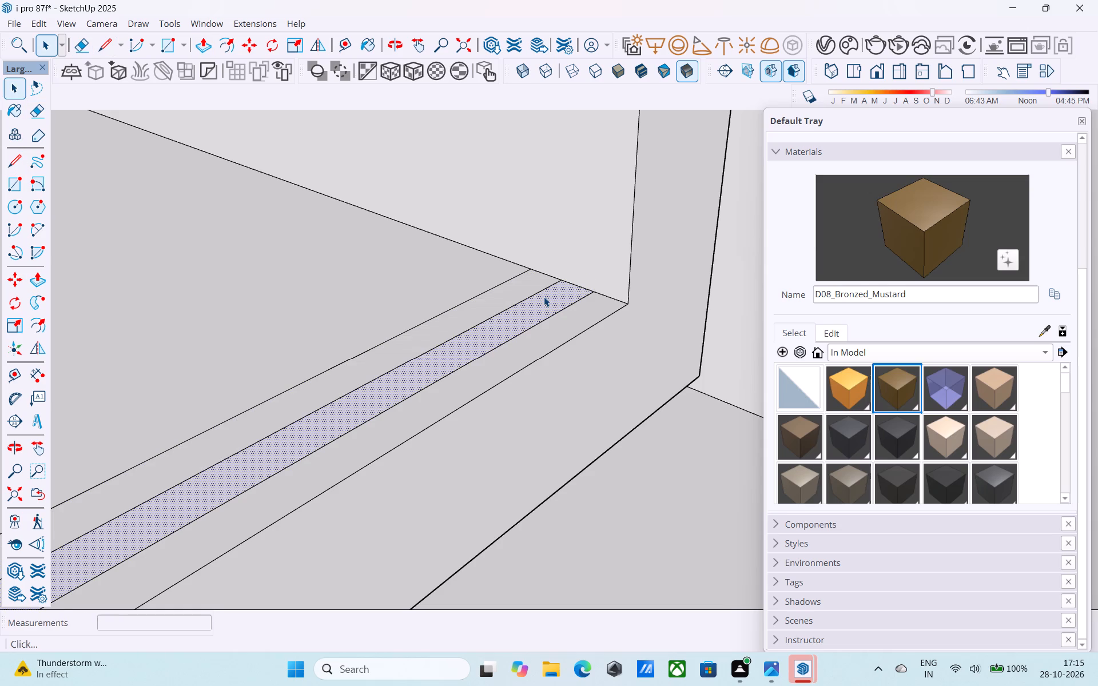
key("p")
left_click(544, 297)
type("3'")
key("Return")
key("space")
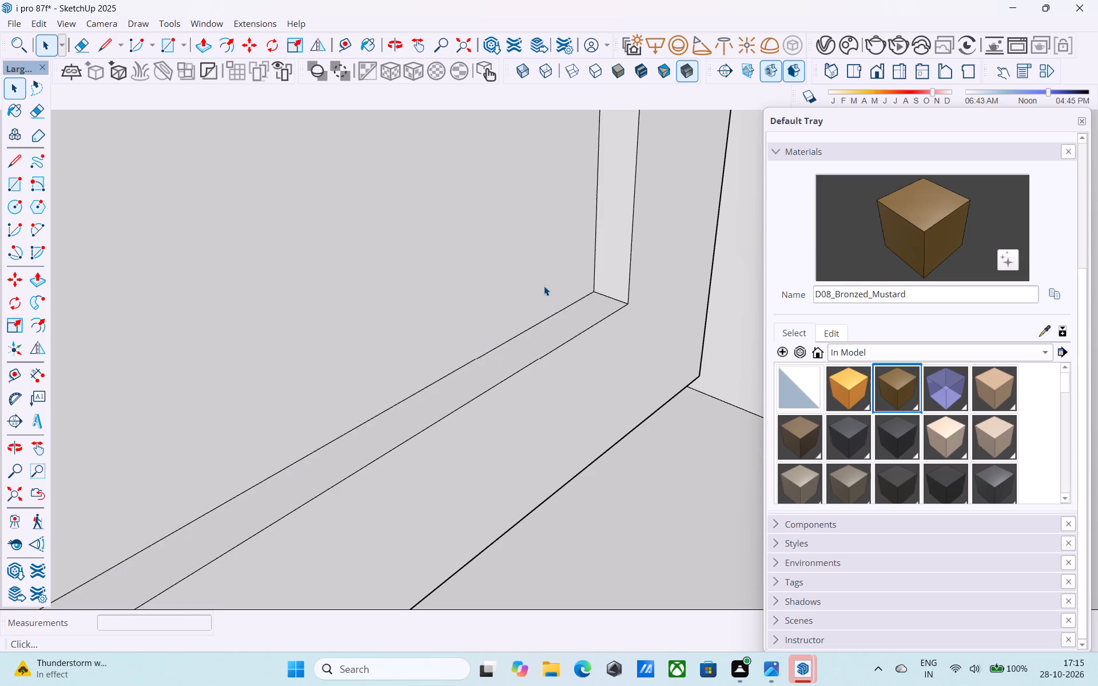
Save the model.
scroll(544, 286, "down", 16)
key("ctrl+s")
Examine the whole front facade and its balcony parapets from several angles.
scroll(543, 288, "down", 3)
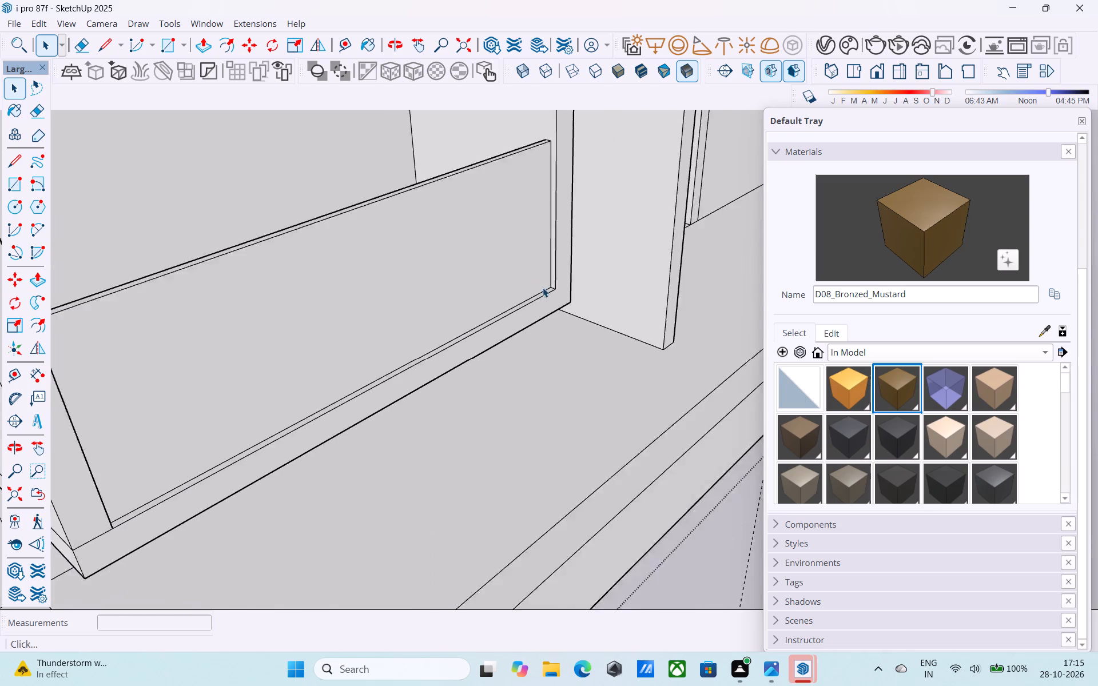
scroll(543, 288, "down", 20)
scroll(543, 288, "down", 2)
middle_click_drag(546, 294, 343, 320, "shift")
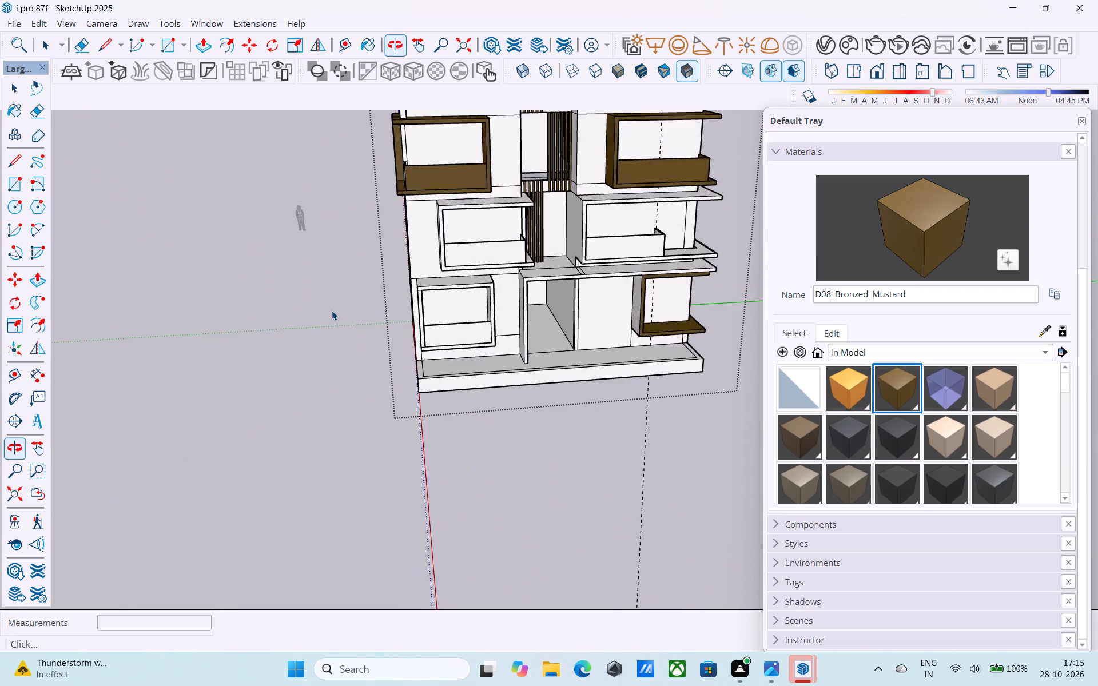
scroll(331, 309, "down", 6)
middle_click_drag(487, 270, 331, 352, "shift")
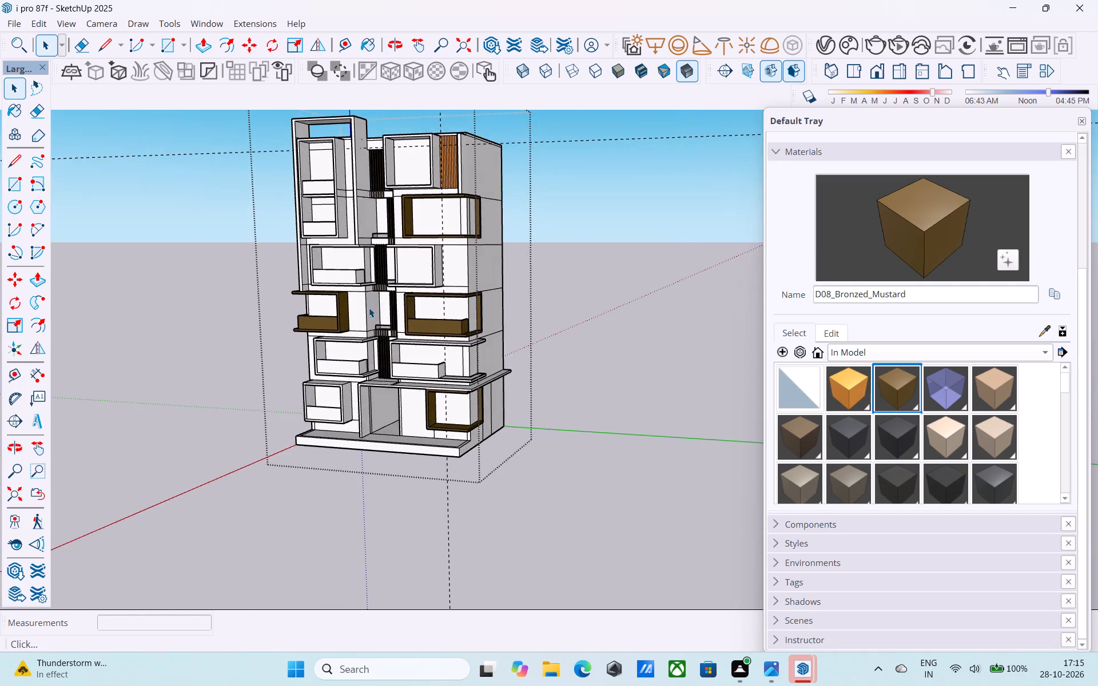
scroll(369, 307, "up", 6)
middle_click_drag(381, 308, 388, 341, "shift")
left_click(677, 284)
middle_click_drag(486, 293, 556, 300)
scroll(557, 300, "down", 2)
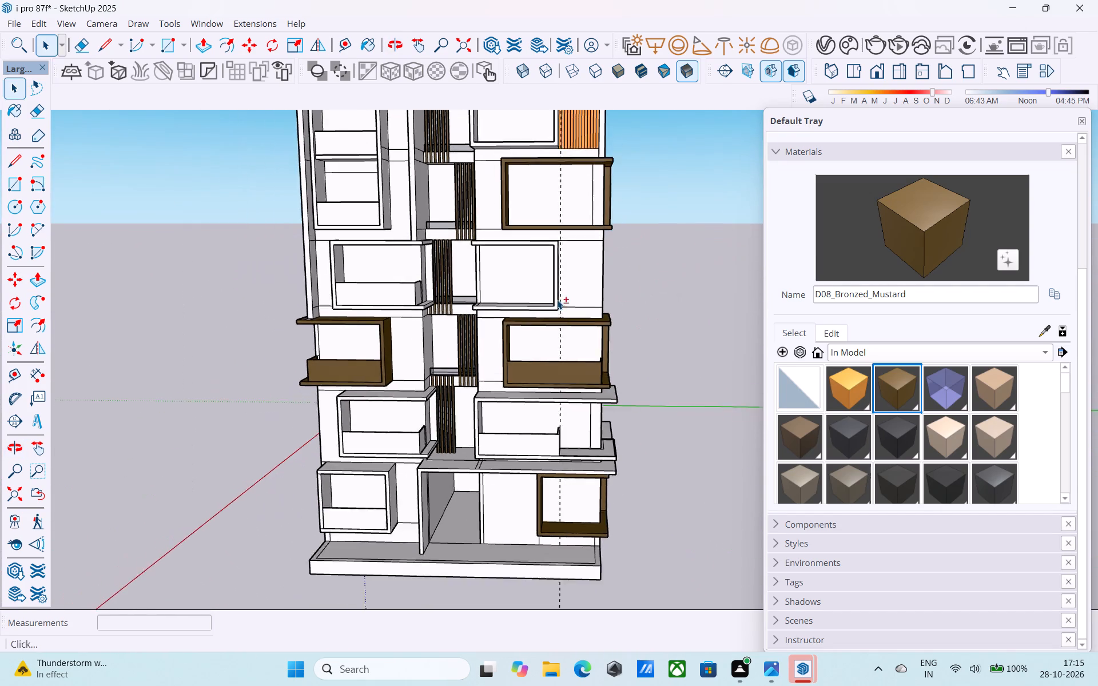
middle_click_drag(546, 312, 444, 395, "shift")
scroll(564, 369, "down", 1)
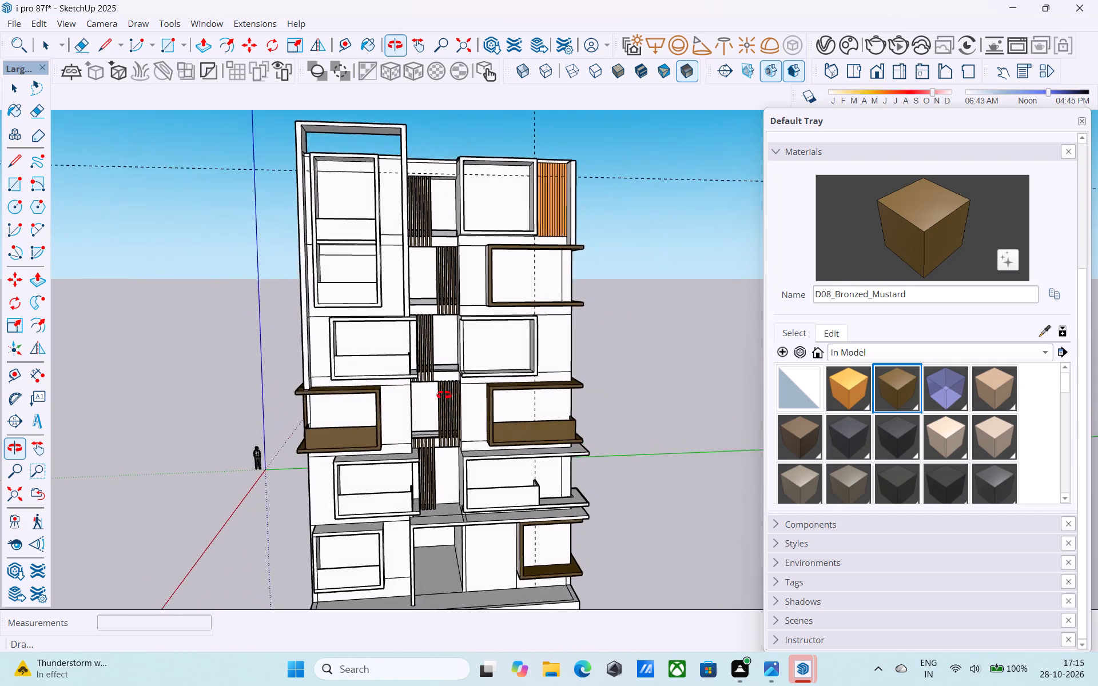
middle_click_drag(444, 395, 279, 389, "shift")
middle_click_drag(283, 377, 322, 404, "shift")
scroll(321, 404, "up", 1)
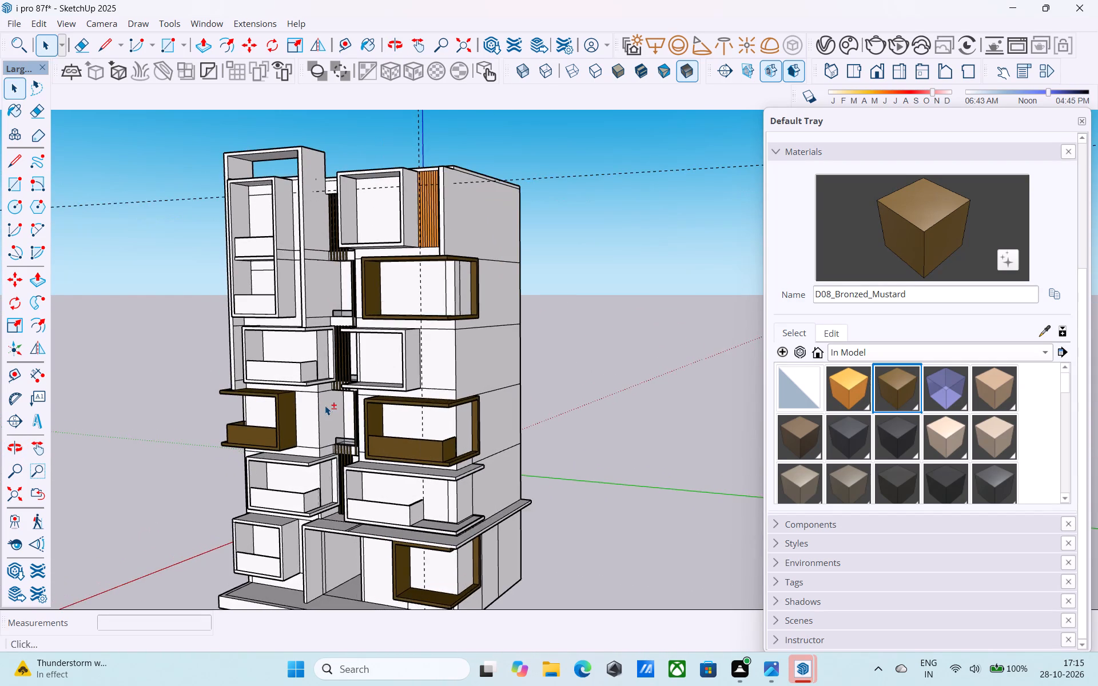
middle_click_drag(327, 404, 373, 373, "shift")
scroll(396, 350, "down", 1, "shift")
middle_click_drag(396, 350, 439, 359, "shift")
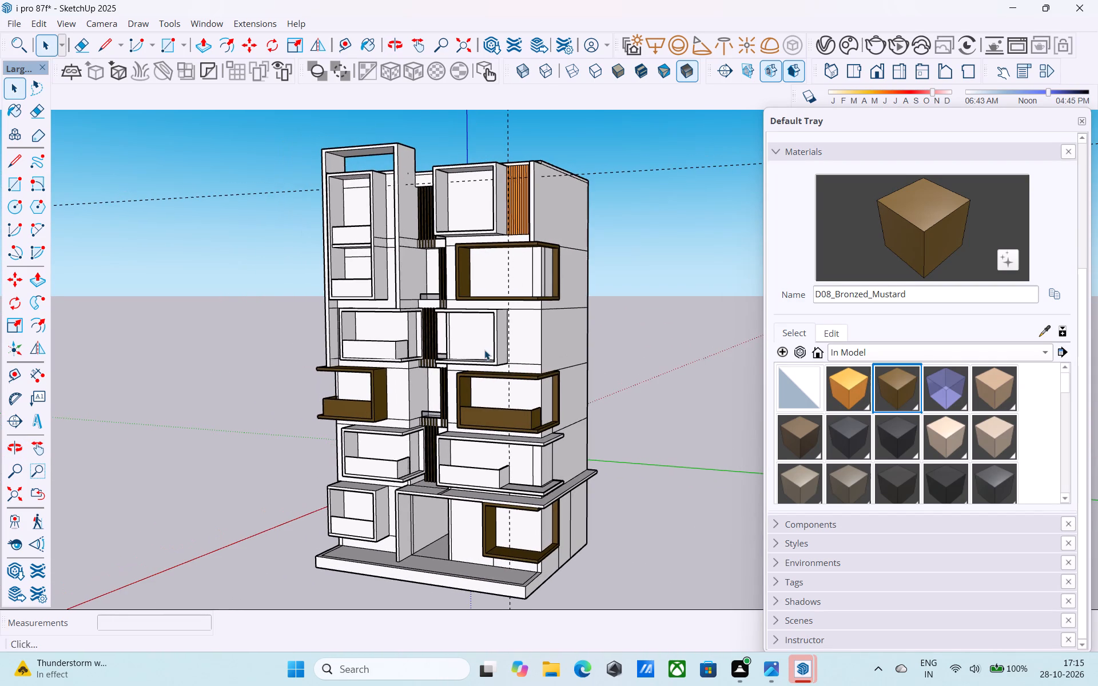
Render the angled view of the whole building with V-Ray, inspect the enlarged image and close the frame buffer.
left_click(870, 42)
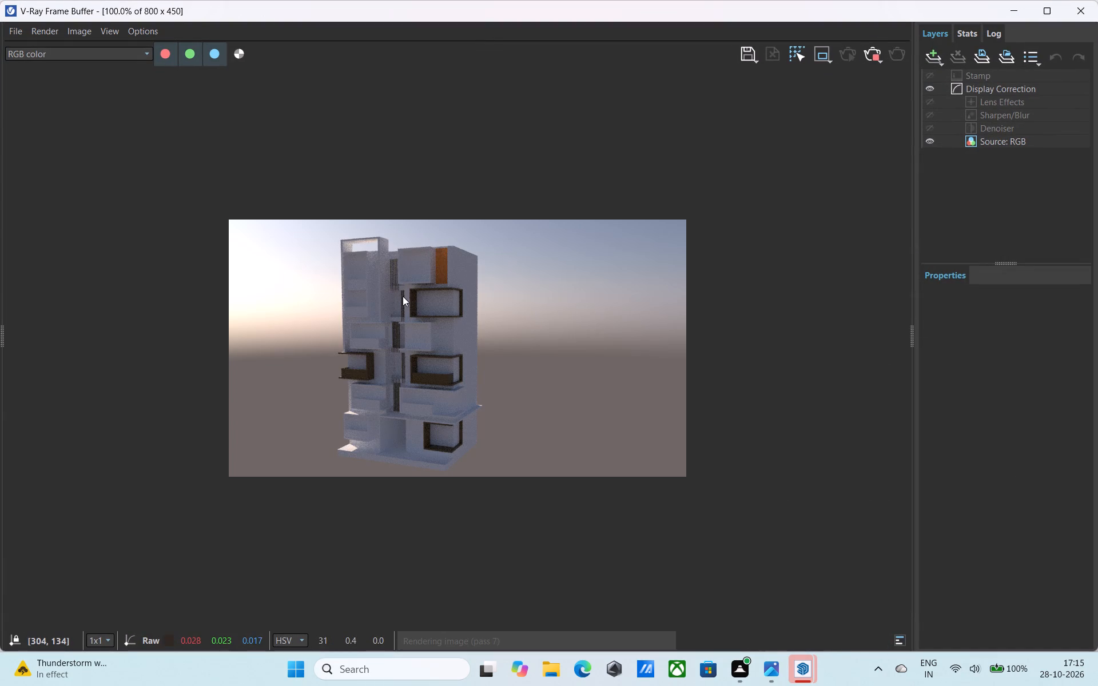
scroll(383, 360, "up", 1)
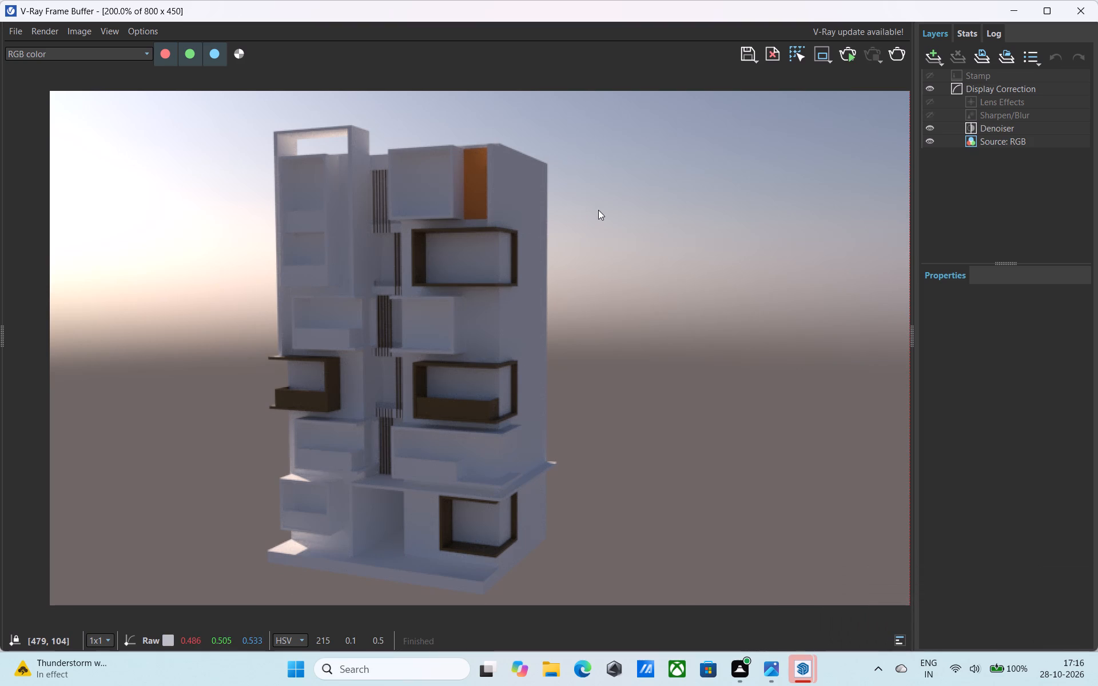
left_click(1076, 5)
Examine the facade from lower and higher viewpoints, checking the balconies for missing parapets.
scroll(532, 313, "down", 5)
middle_click_drag(518, 305, 577, 362)
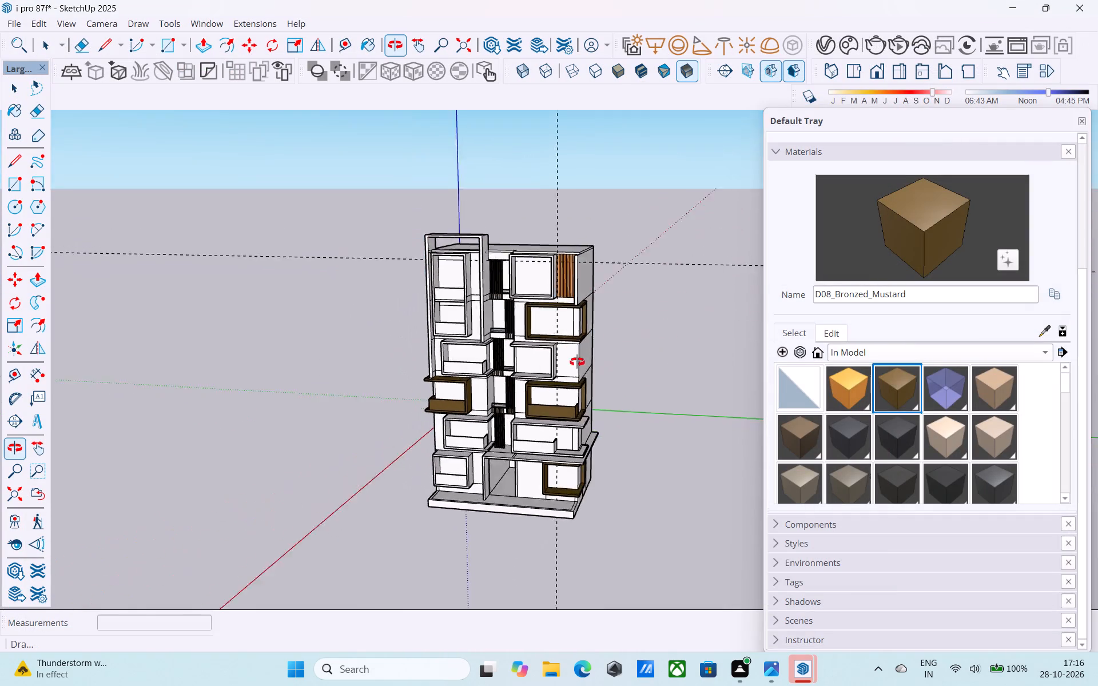
middle_click_drag(577, 362, 569, 317)
scroll(577, 374, "up", 4)
middle_click_drag(575, 384, 575, 385)
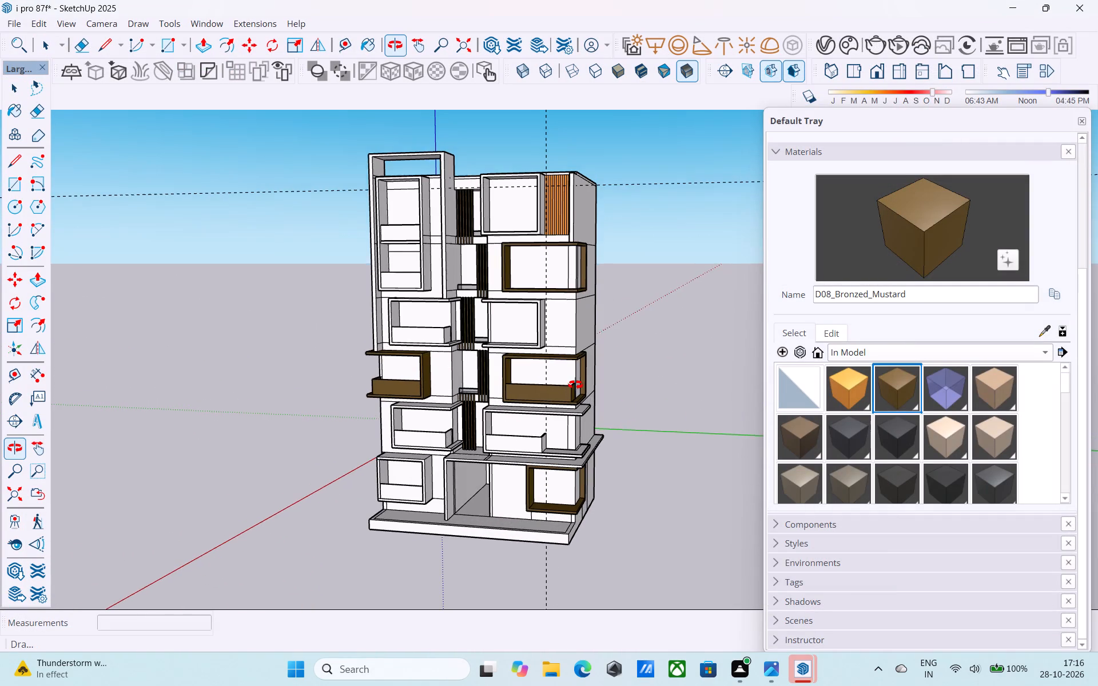
middle_click_drag(575, 385, 589, 300)
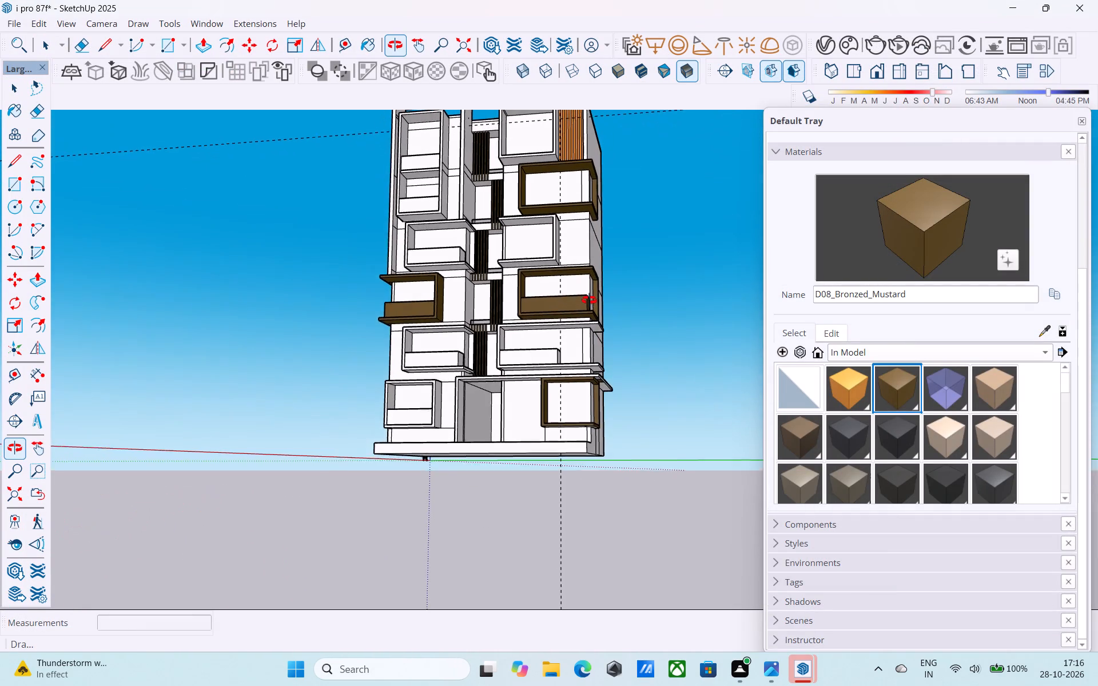
middle_click_drag(589, 300, 578, 446)
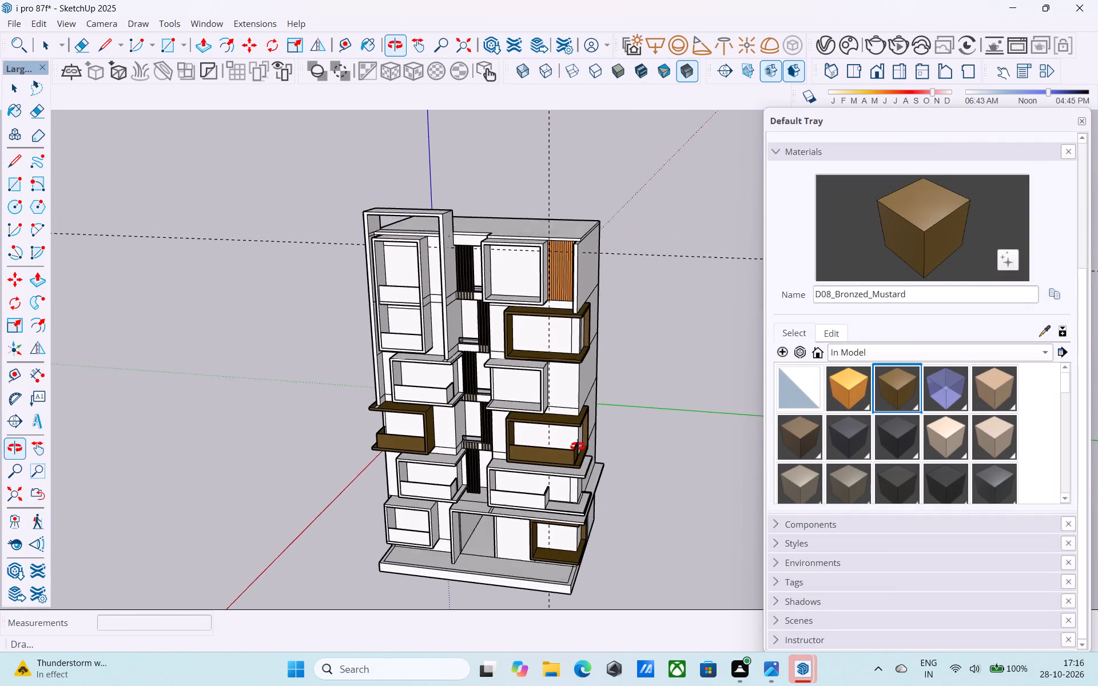
middle_click_drag(578, 446, 578, 450)
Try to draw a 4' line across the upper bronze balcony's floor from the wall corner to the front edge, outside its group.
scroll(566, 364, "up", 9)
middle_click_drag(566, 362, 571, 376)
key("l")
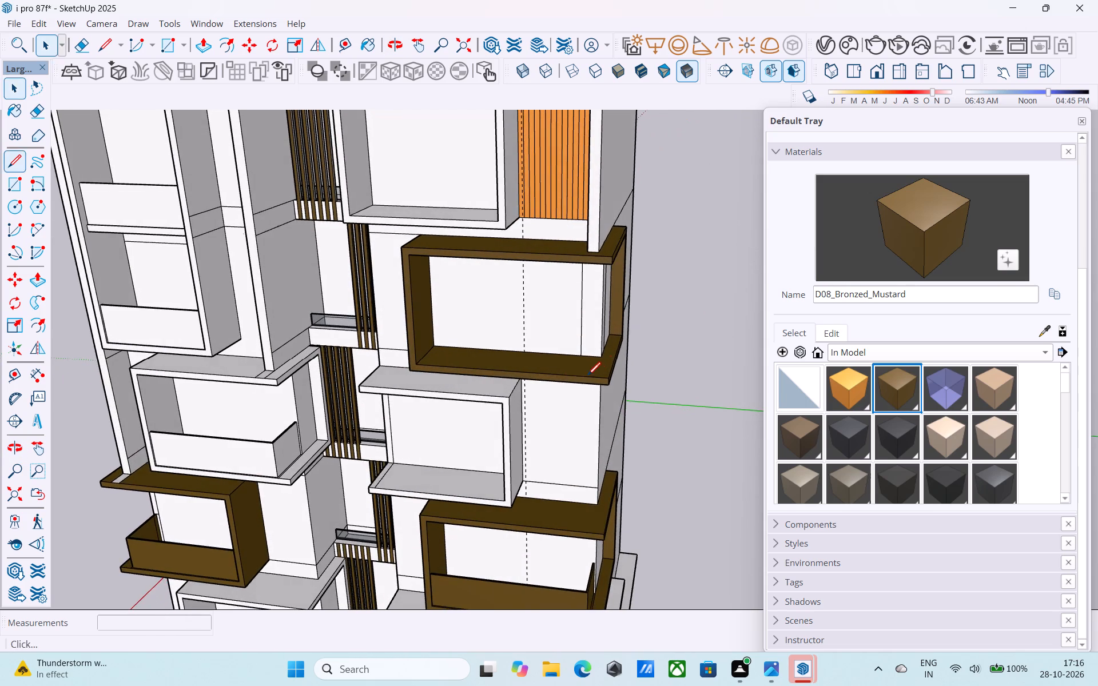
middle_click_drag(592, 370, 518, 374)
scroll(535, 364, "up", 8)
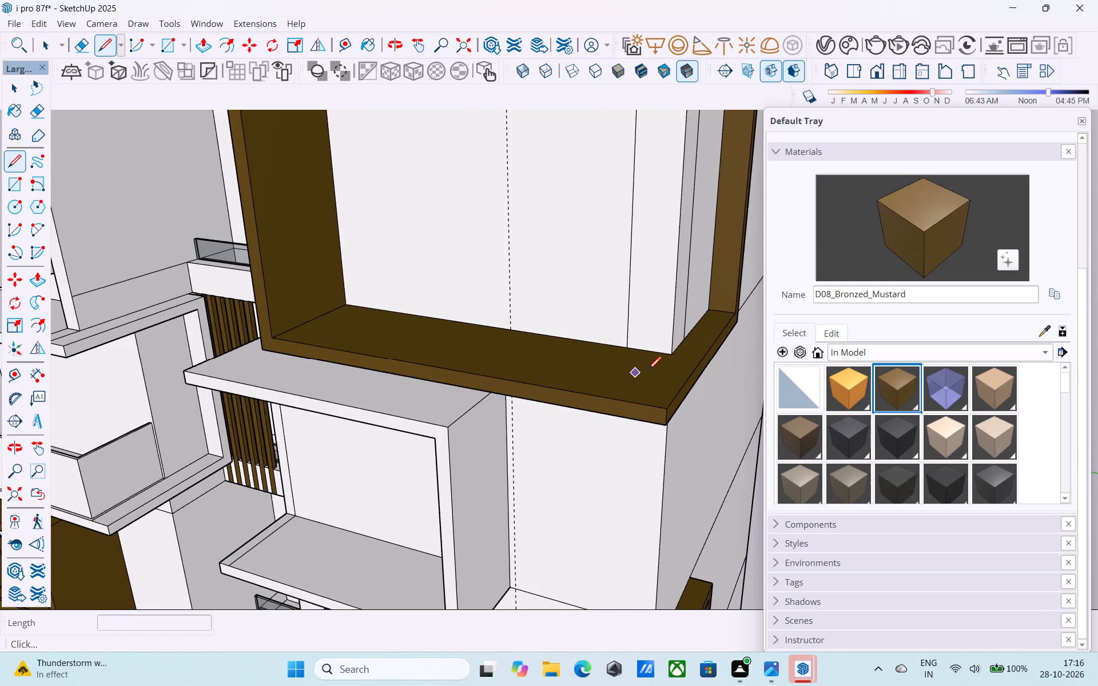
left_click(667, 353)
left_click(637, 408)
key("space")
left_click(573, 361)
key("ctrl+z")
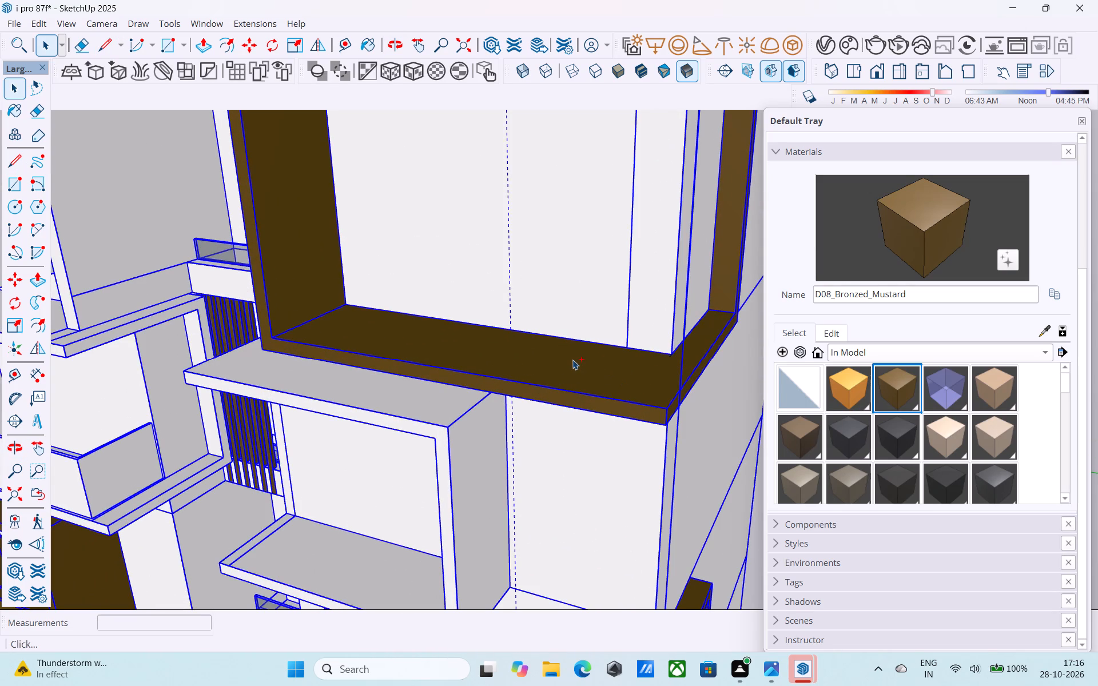
Open the upper bronze balcony frame's group for editing.
double_click(572, 360)
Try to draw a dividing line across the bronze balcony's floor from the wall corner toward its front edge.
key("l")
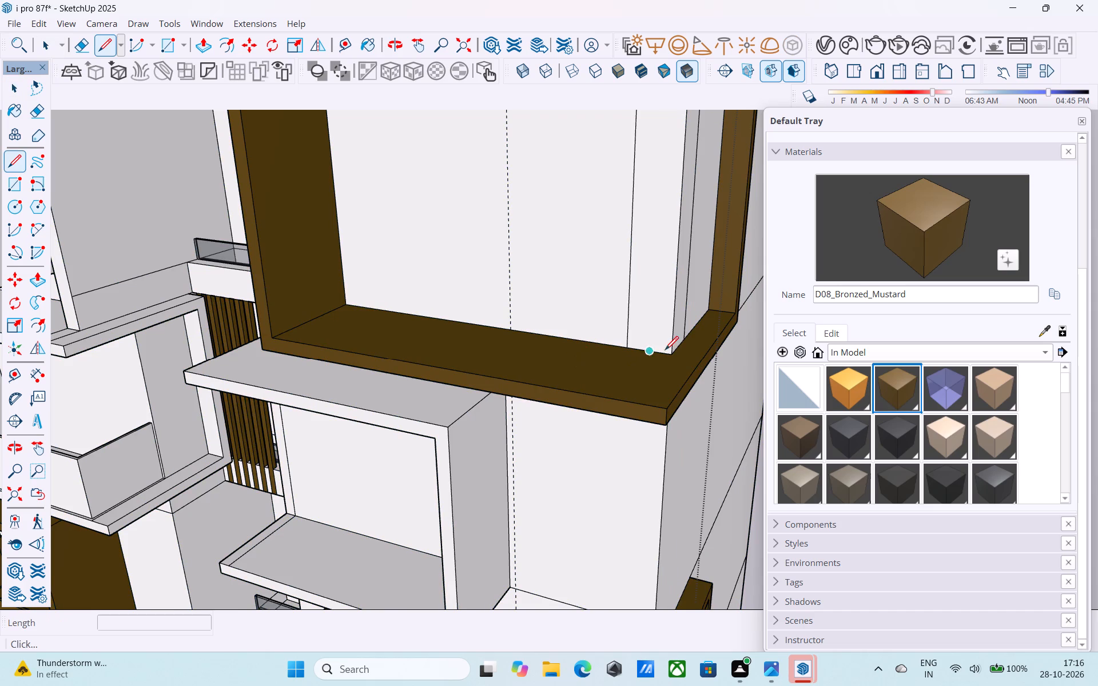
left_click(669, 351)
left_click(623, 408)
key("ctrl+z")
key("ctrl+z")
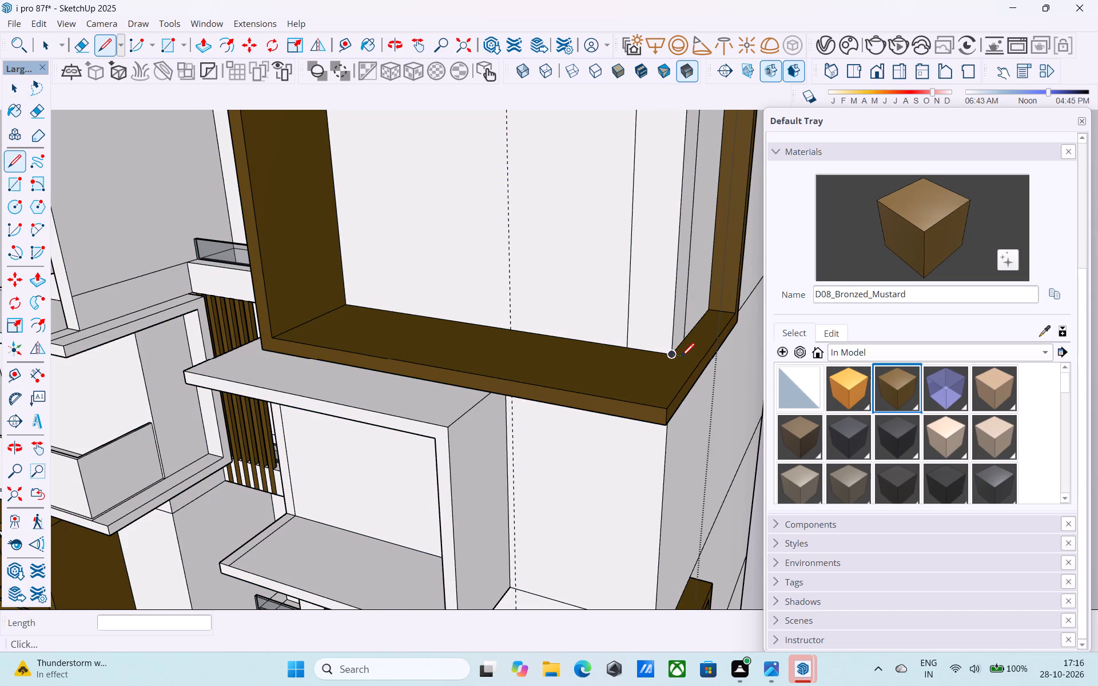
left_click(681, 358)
Draw a line across the bronze balcony's floor from the building's wall corner to the front edge.
key("l")
left_click(671, 359)
left_click(632, 408)
Offset the main floor face of the upper bronze balcony inward by 4.5".
key("space")
left_click(592, 377)
middle_click_drag(591, 376, 578, 375)
key("f")
left_click(575, 373)
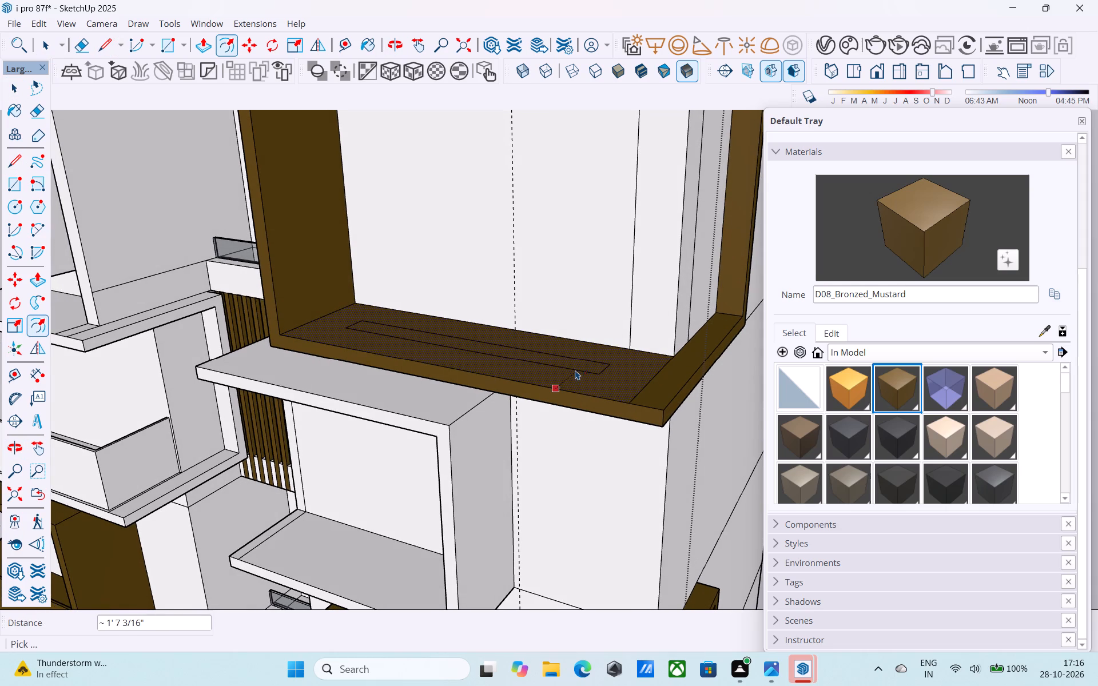
type("4.")
type("5\"")
key("Return")
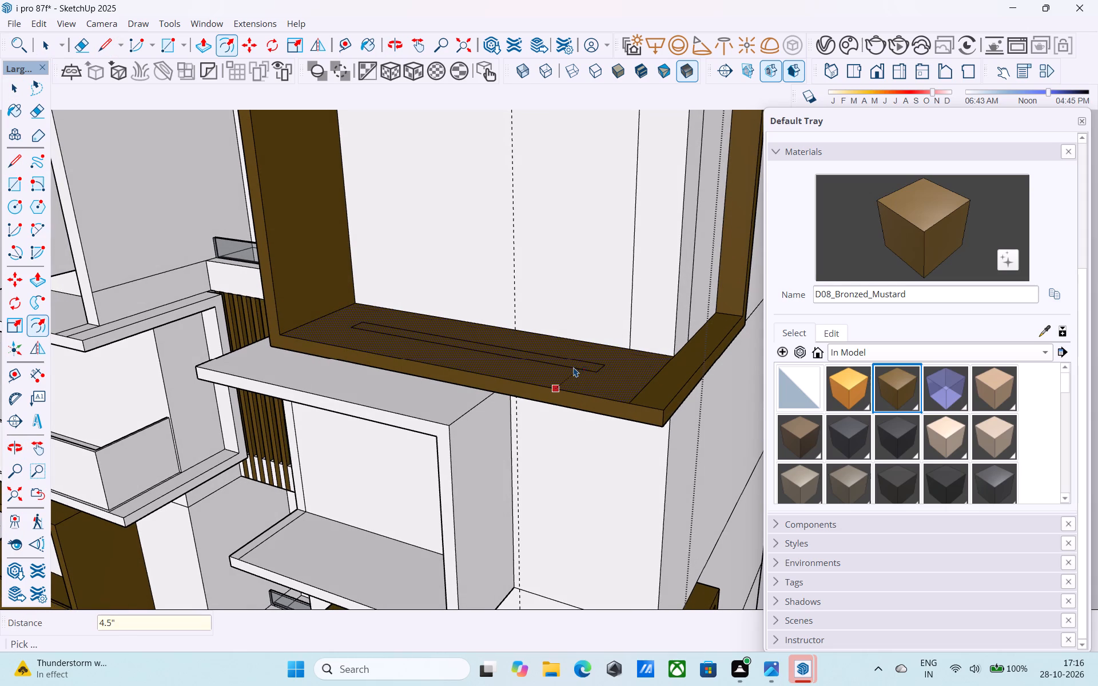
Draw short connecting lines from the inset outline to the floor edges at the side wall and building corner, separating an L-shaped parapet strip.
key("space")
middle_click_drag(574, 365, 560, 478)
scroll(560, 477, "up", 1)
key("l")
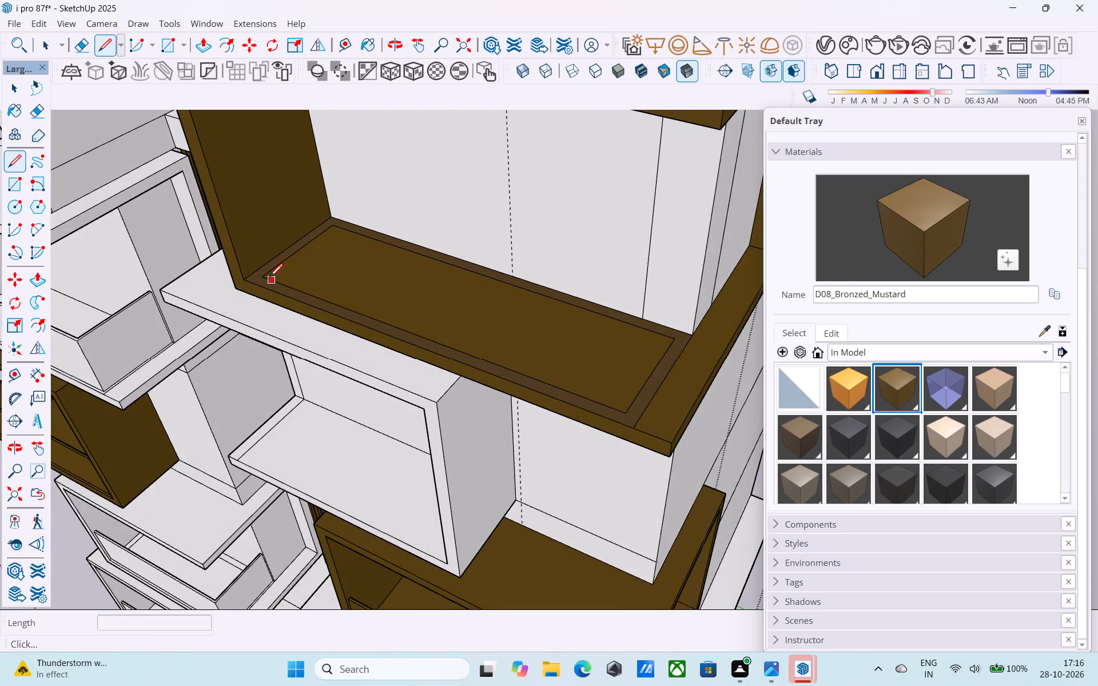
scroll(269, 278, "up", 4)
middle_click_drag(264, 275, 297, 335)
scroll(299, 335, "up", 2)
left_click(298, 335)
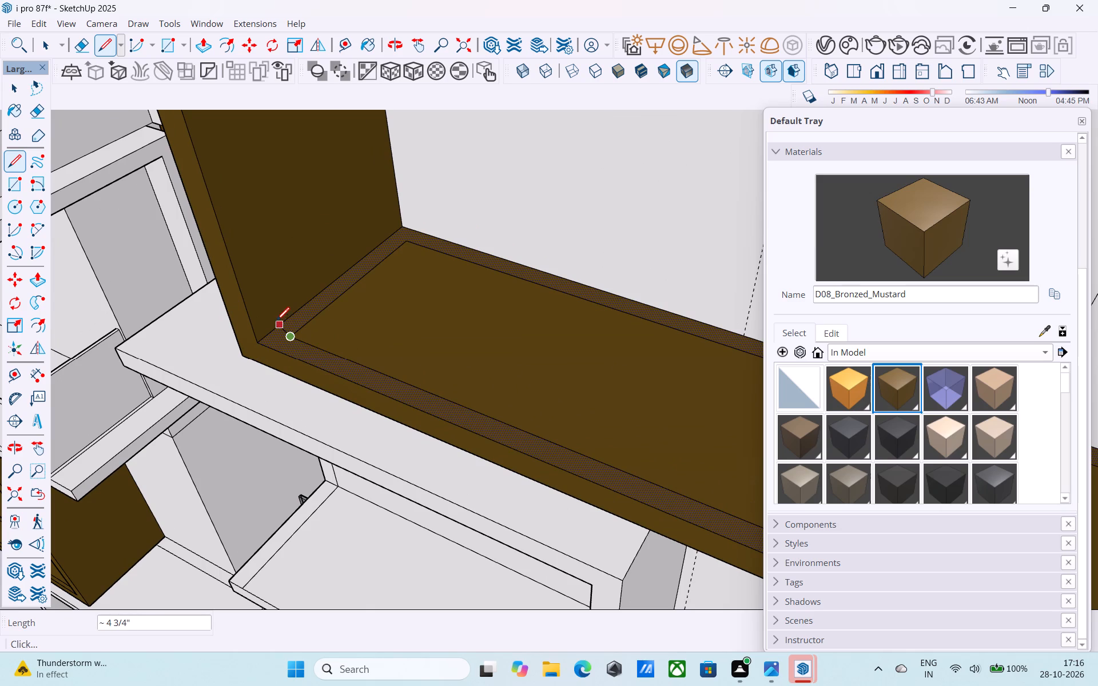
left_click(275, 329)
scroll(220, 344, "down", 8)
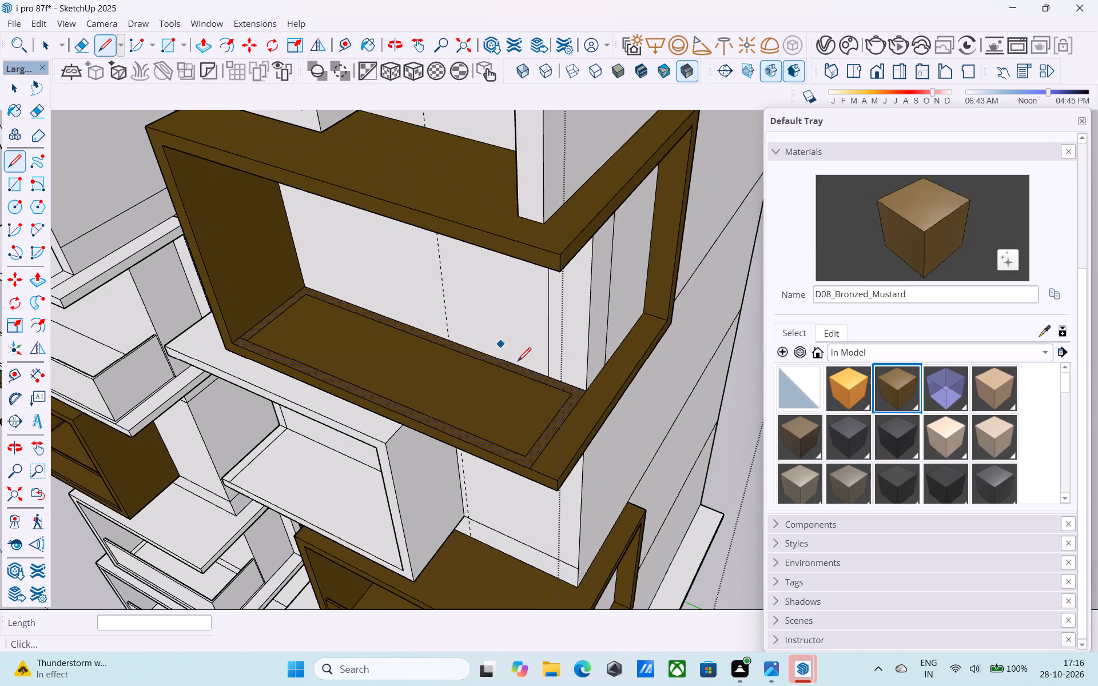
scroll(556, 395, "up", 7)
left_click(584, 392)
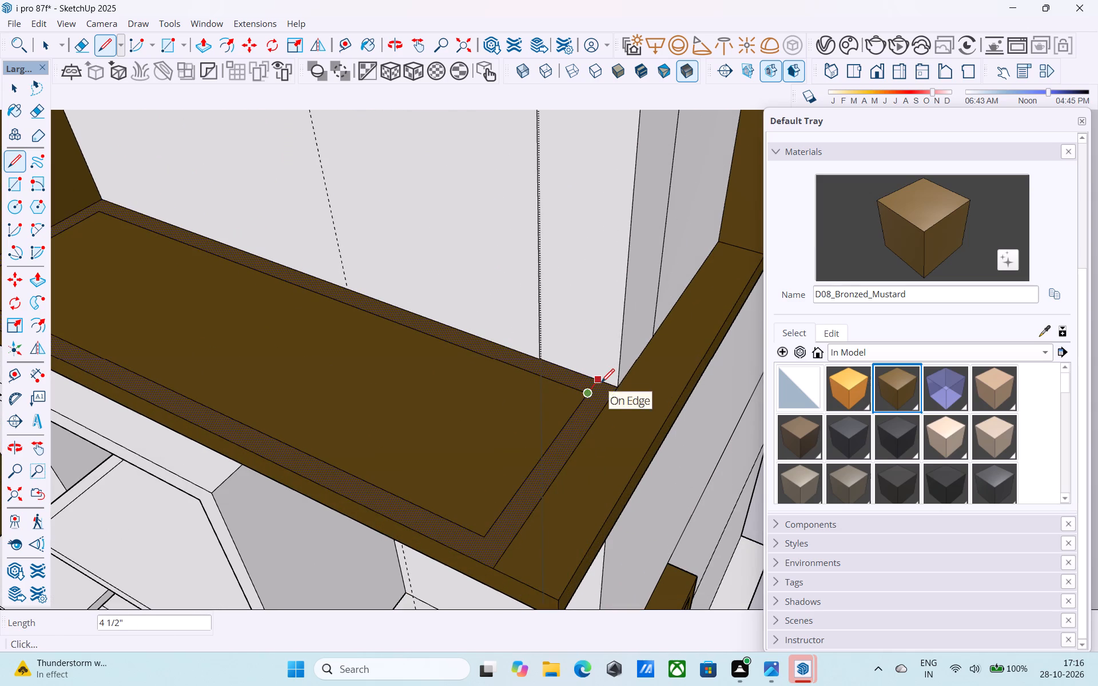
left_click(601, 384)
key("space")
Offset the L-shaped strip on the upper bronze balcony's floor inward by 1.5".
left_click(590, 406)
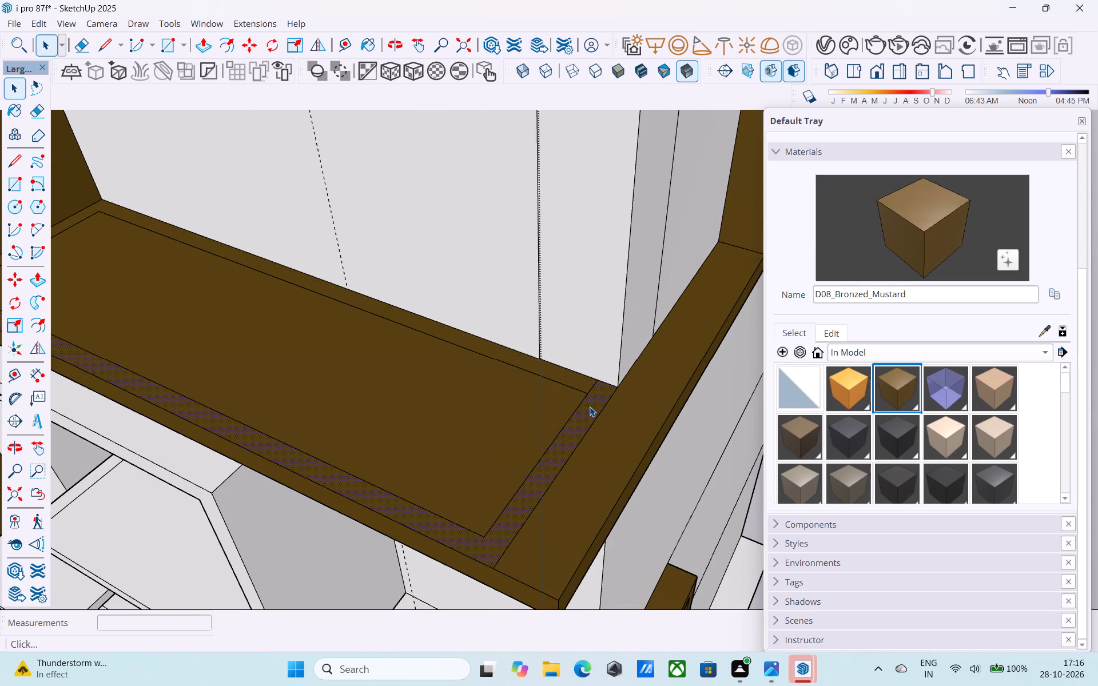
scroll(590, 406, "up", 2)
key("f")
left_click(590, 406)
scroll(590, 406, "up", 6)
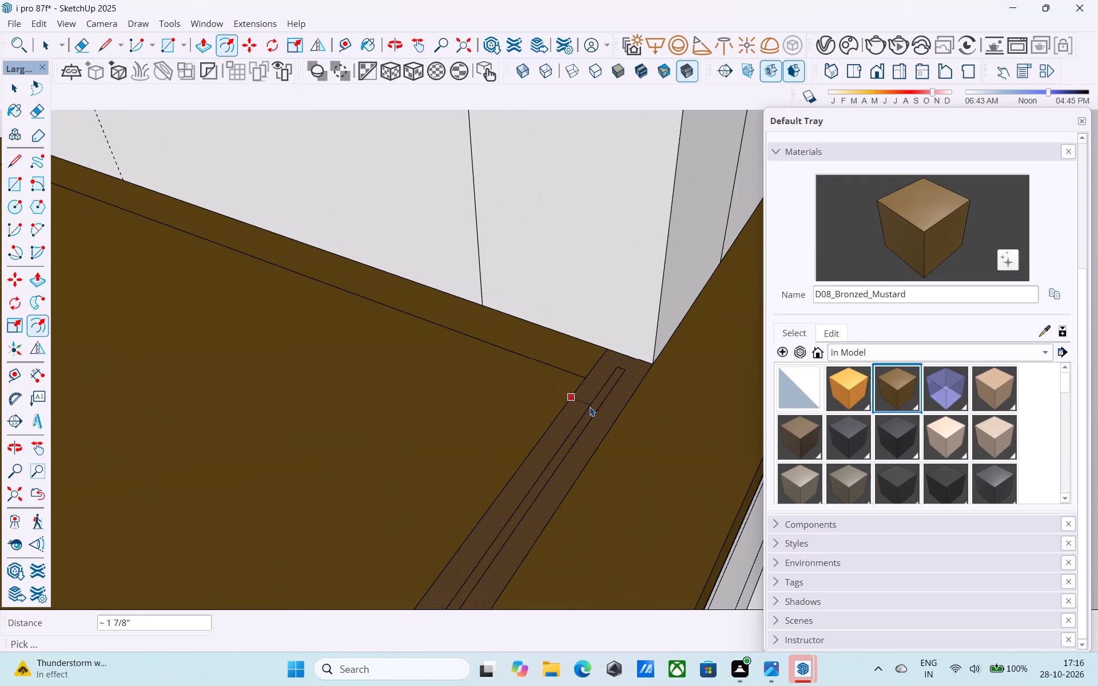
type("1.")
key("5")
key("shift+quotedbl")
key("Return")
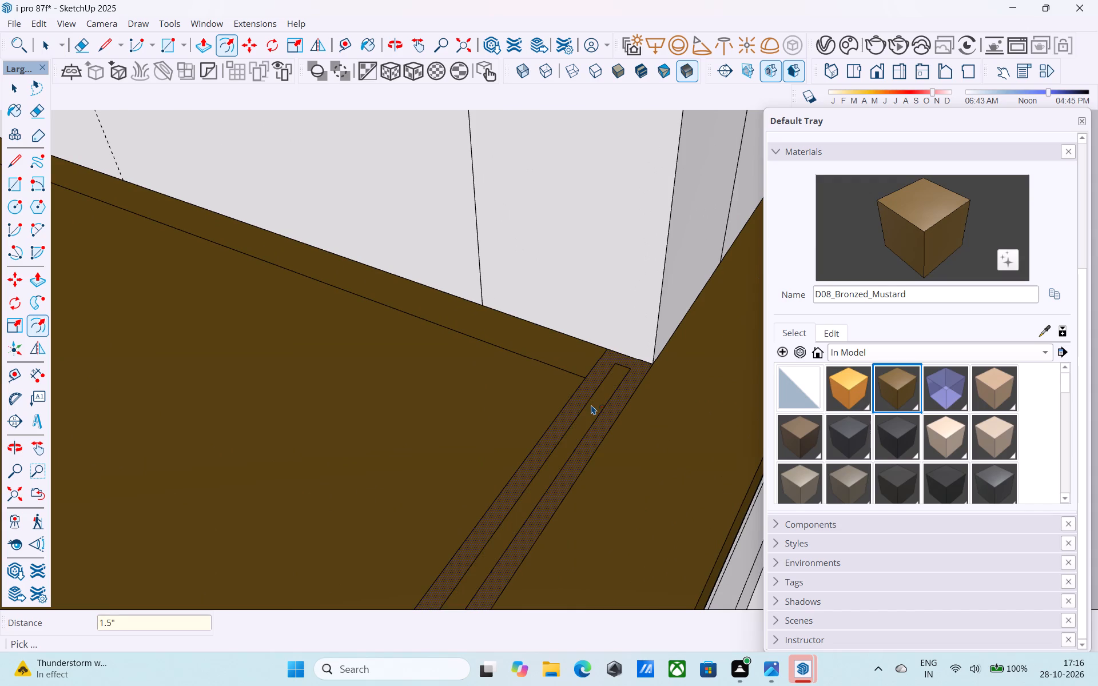
key("space")
Extend both long lines of the narrow inner strip 1 1/2" to the wall edge at the building corner.
key("l")
scroll(620, 364, "up", 7)
left_click(615, 363)
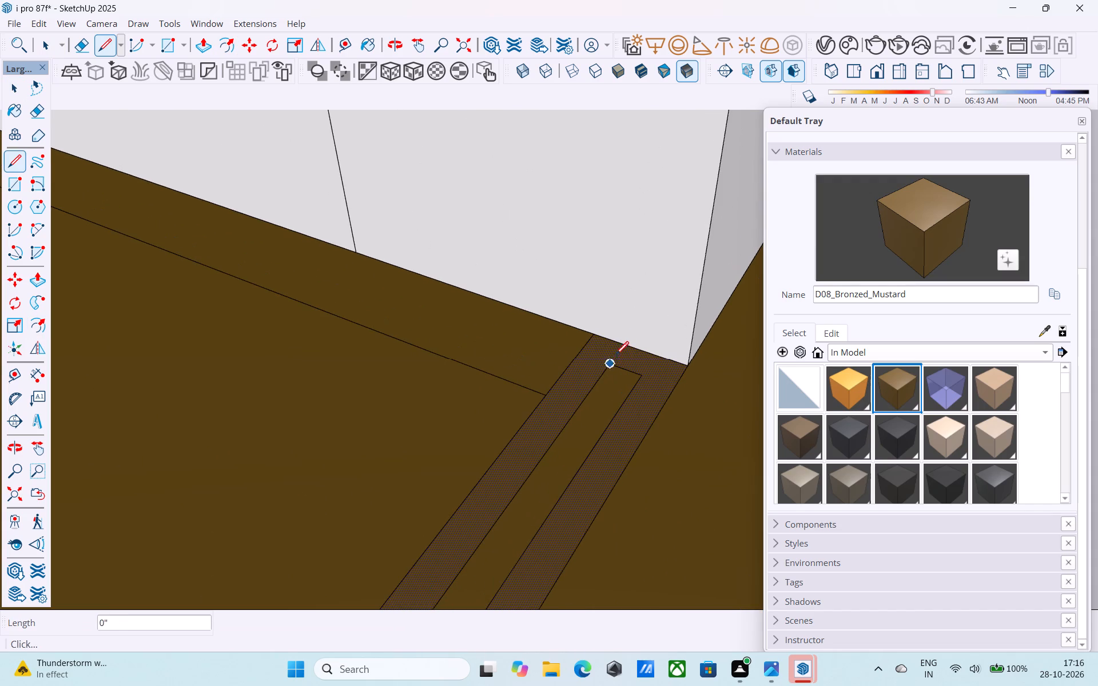
left_click(620, 346)
left_click(636, 372)
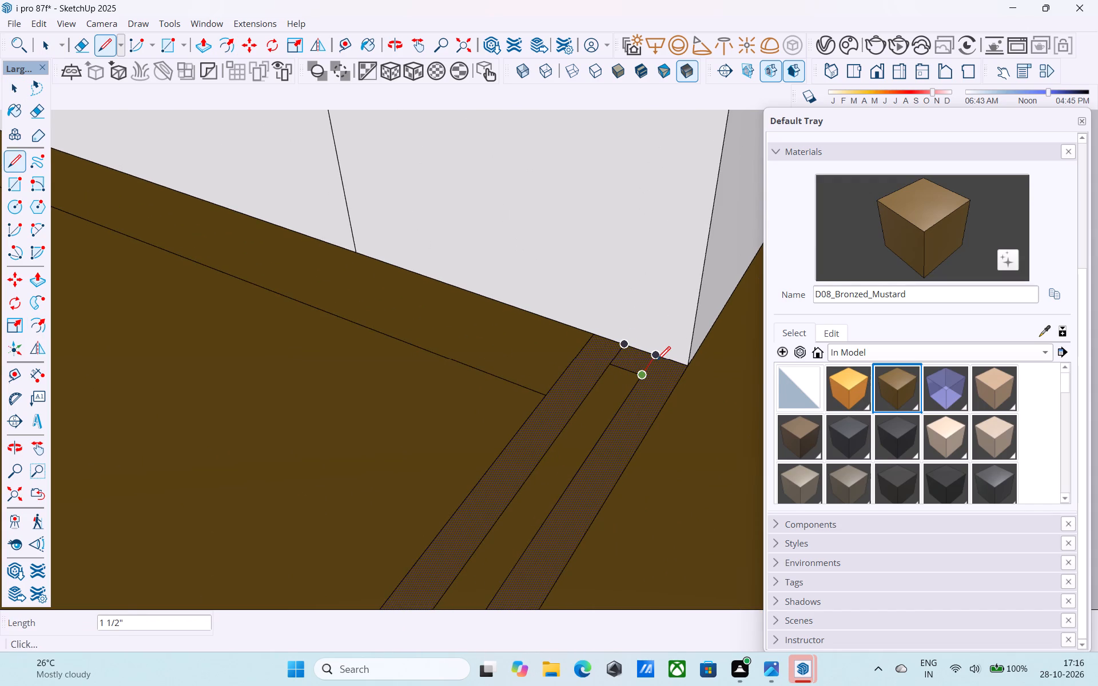
left_click(657, 361)
Extend the inner strip's two lines 1 1/2" to the bronze side wall and erase the short line closing that end.
scroll(657, 359, "down", 11)
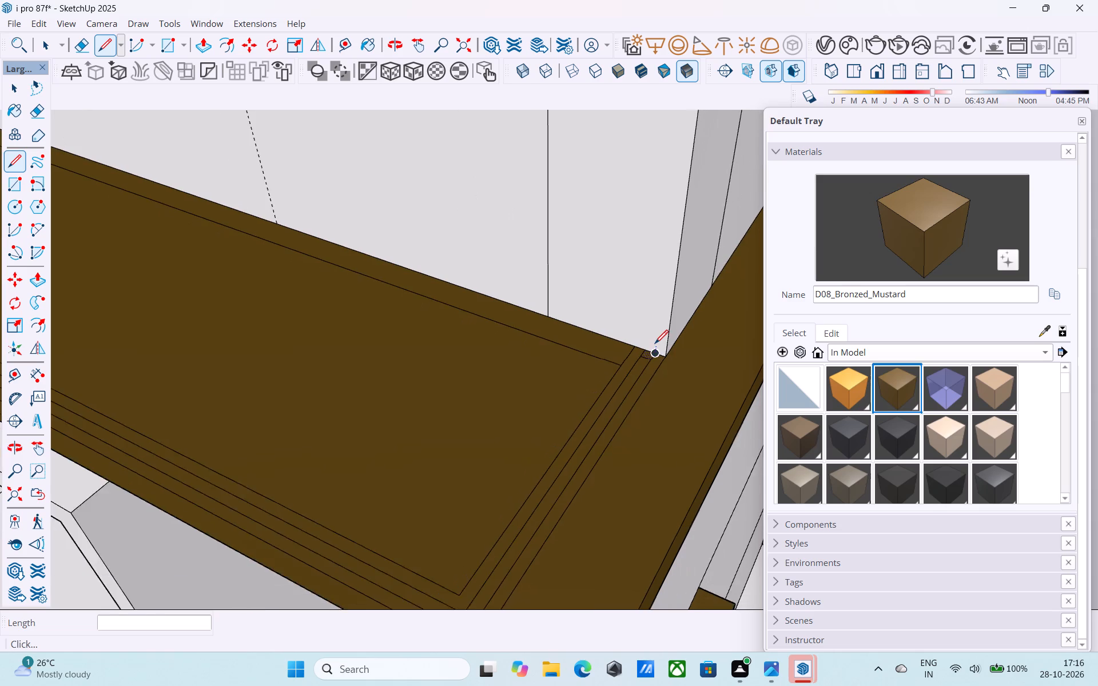
scroll(655, 345, "down", 11)
middle_click_drag(560, 335, 722, 393)
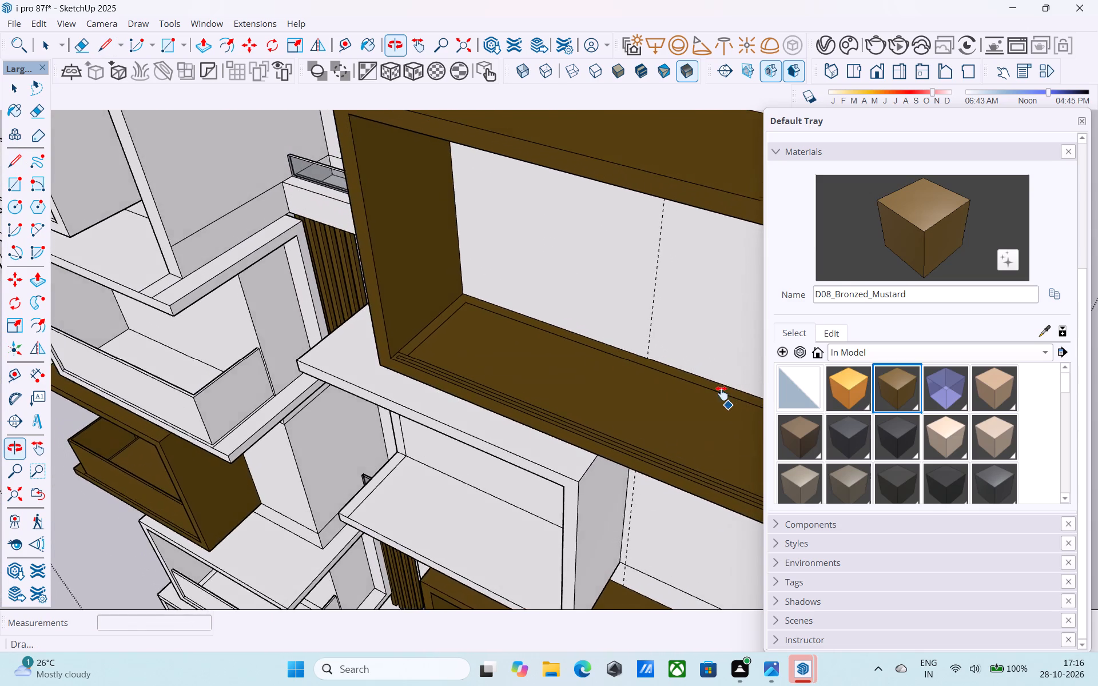
middle_click_drag(722, 393, 490, 337)
scroll(488, 336, "up", 13)
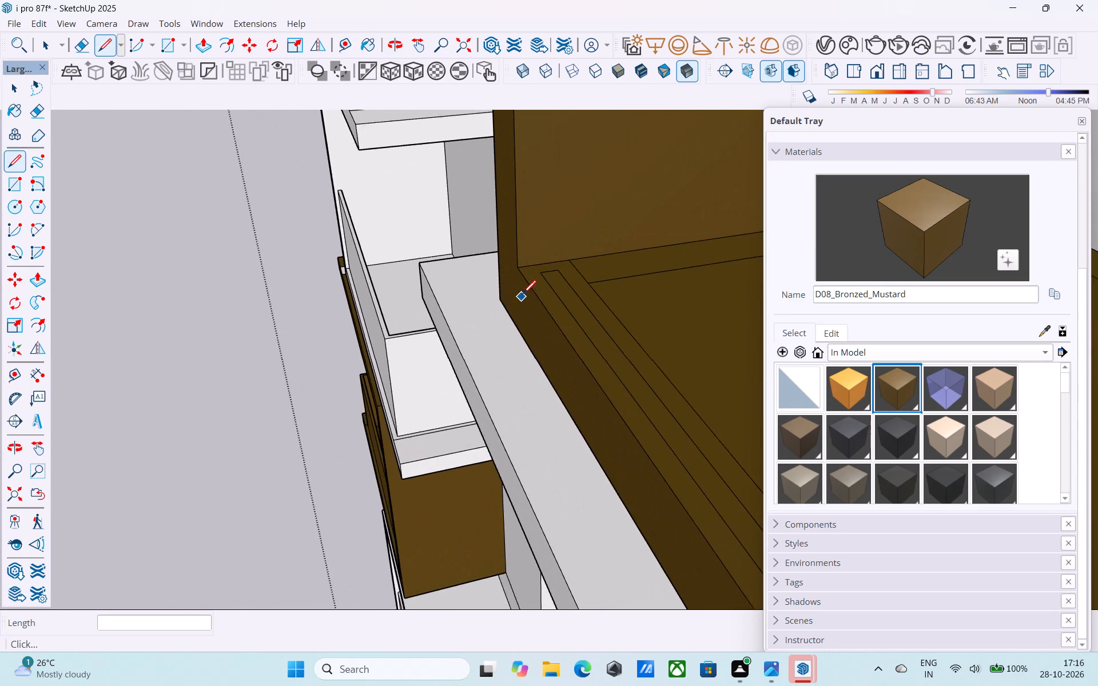
scroll(523, 295, "up", 12)
left_click(551, 276)
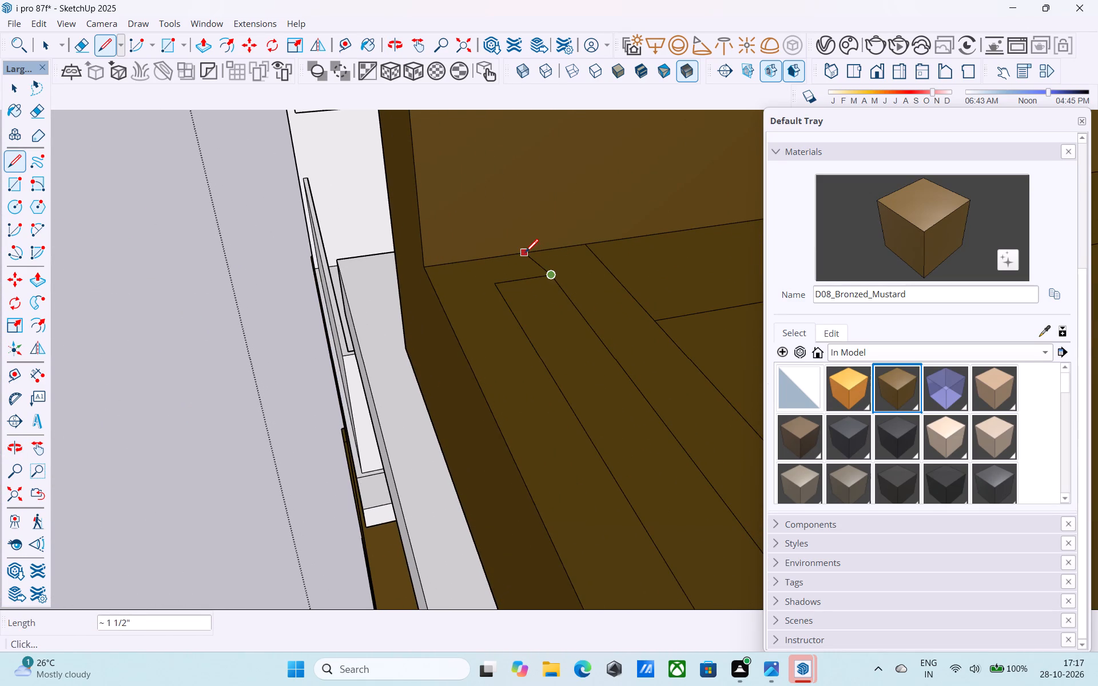
left_click(524, 253)
key("ctrl+z")
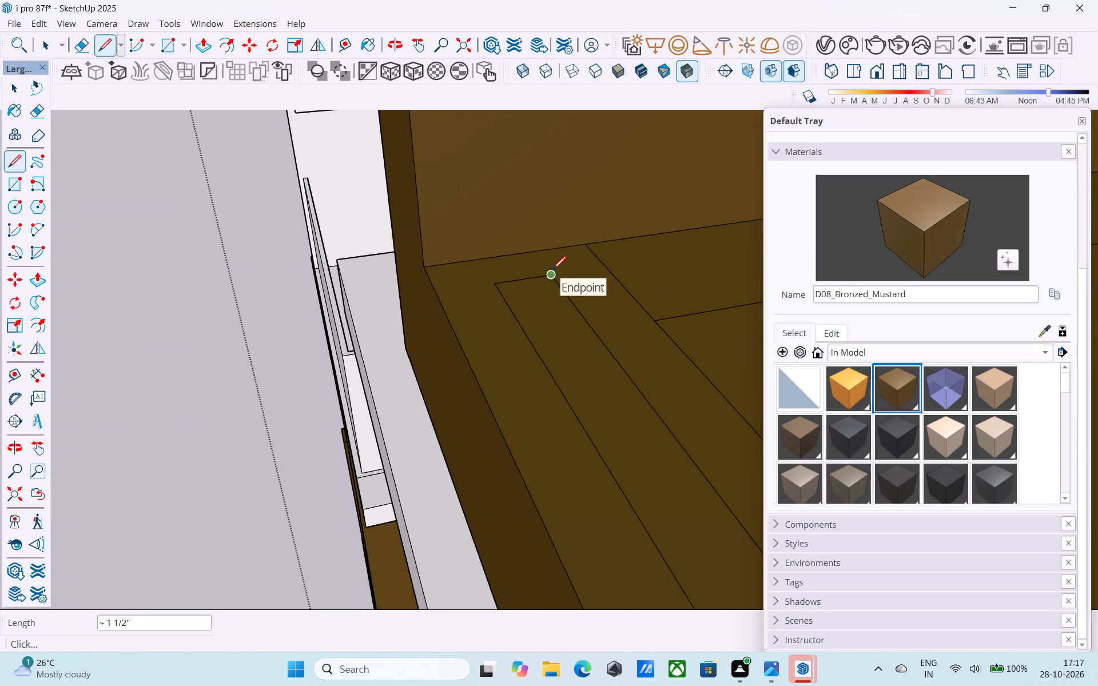
left_click(552, 271)
left_click(536, 250)
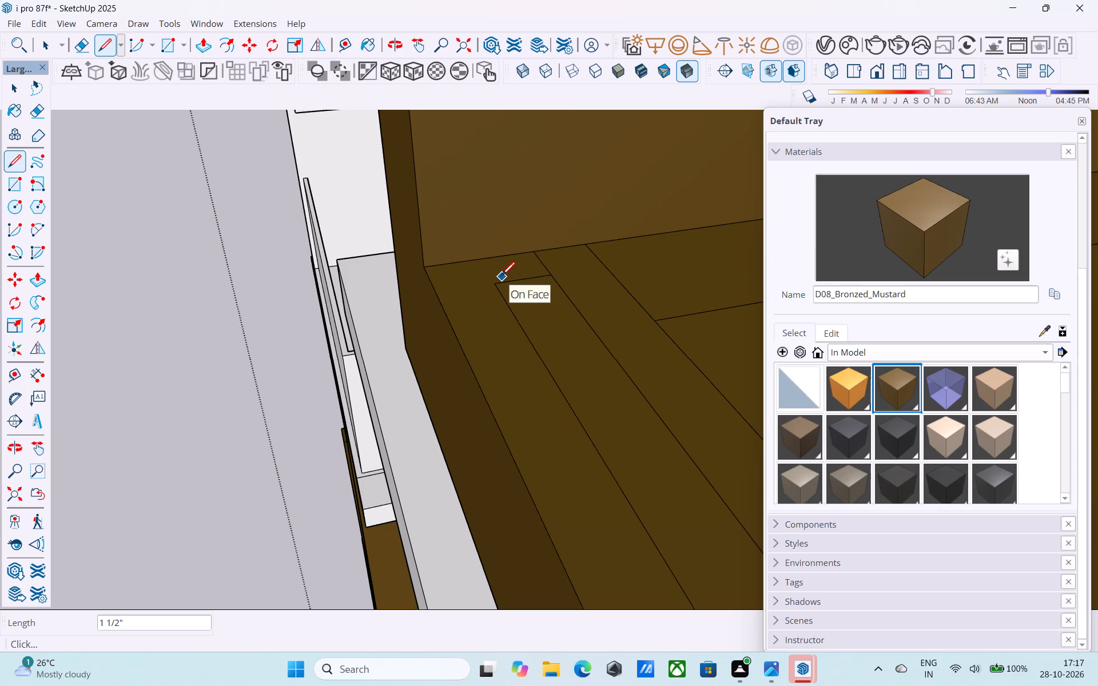
left_click(496, 280)
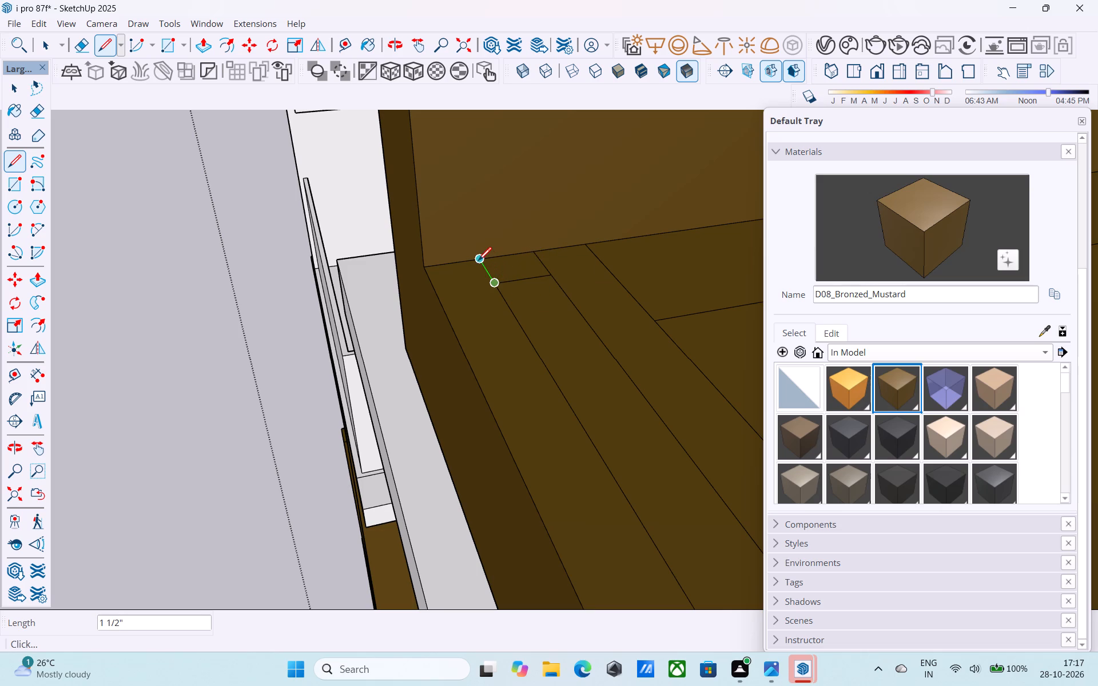
left_click(478, 262)
key("e")
left_click_drag(530, 280, 522, 275)
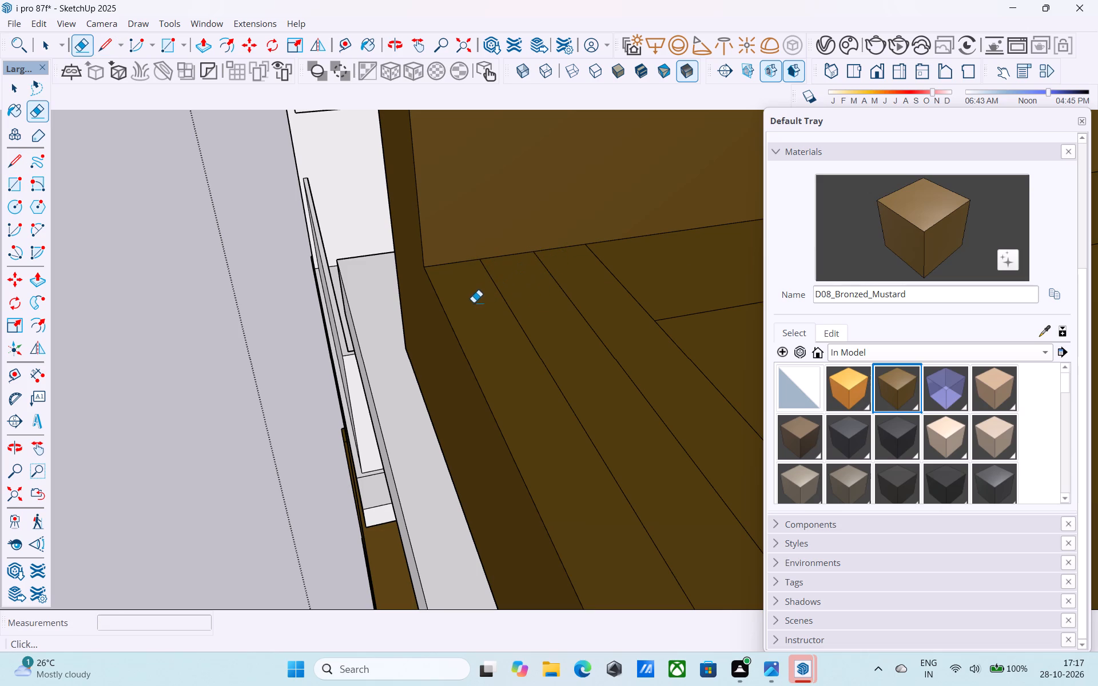
Erase the short line closing the inner strip's end at the building corner.
scroll(516, 279, "down", 3)
scroll(468, 297, "down", 16)
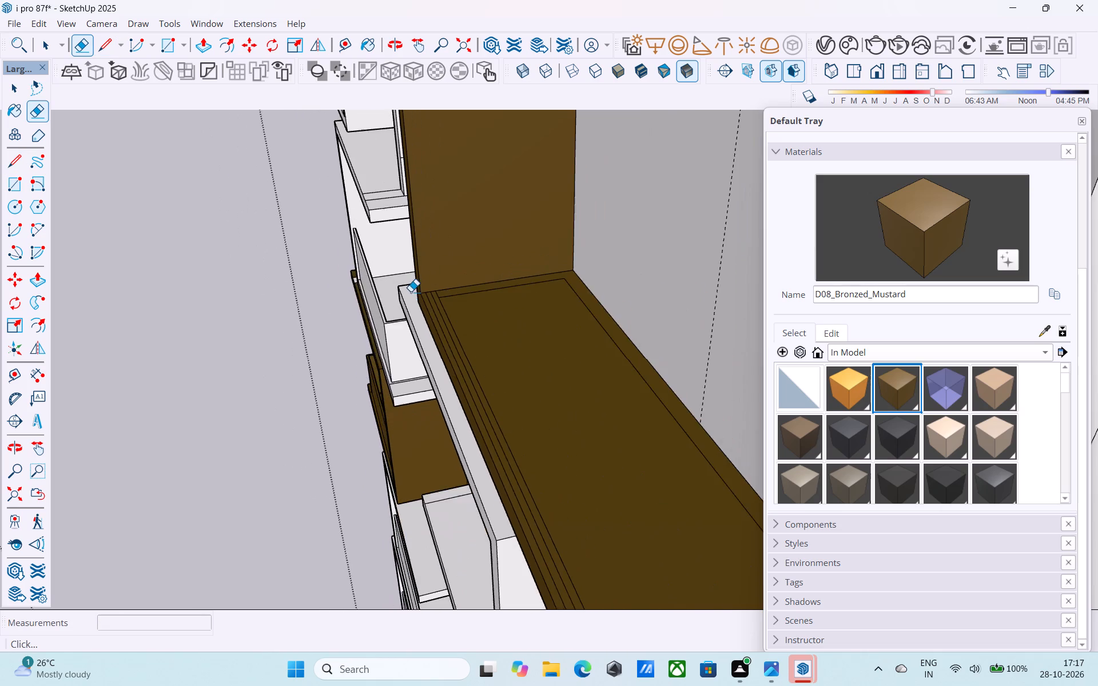
scroll(411, 292, "down", 9)
middle_click_drag(443, 297, 515, 288)
middle_click_drag(640, 380, 734, 389)
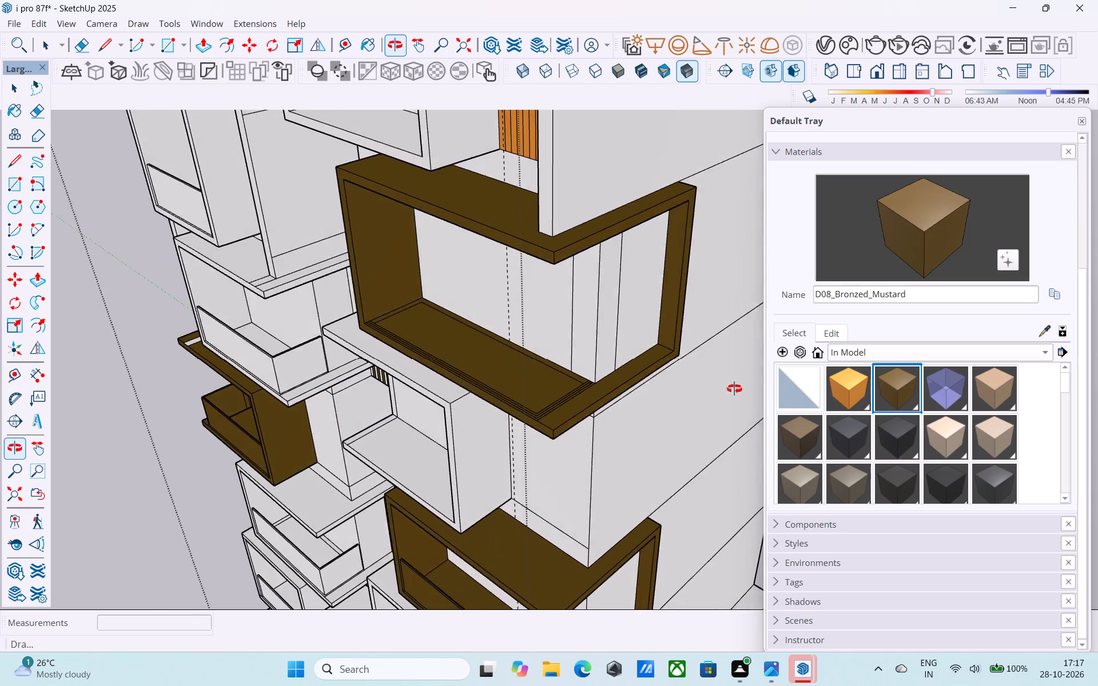
middle_click_drag(734, 389, 791, 393)
scroll(558, 406, "up", 12)
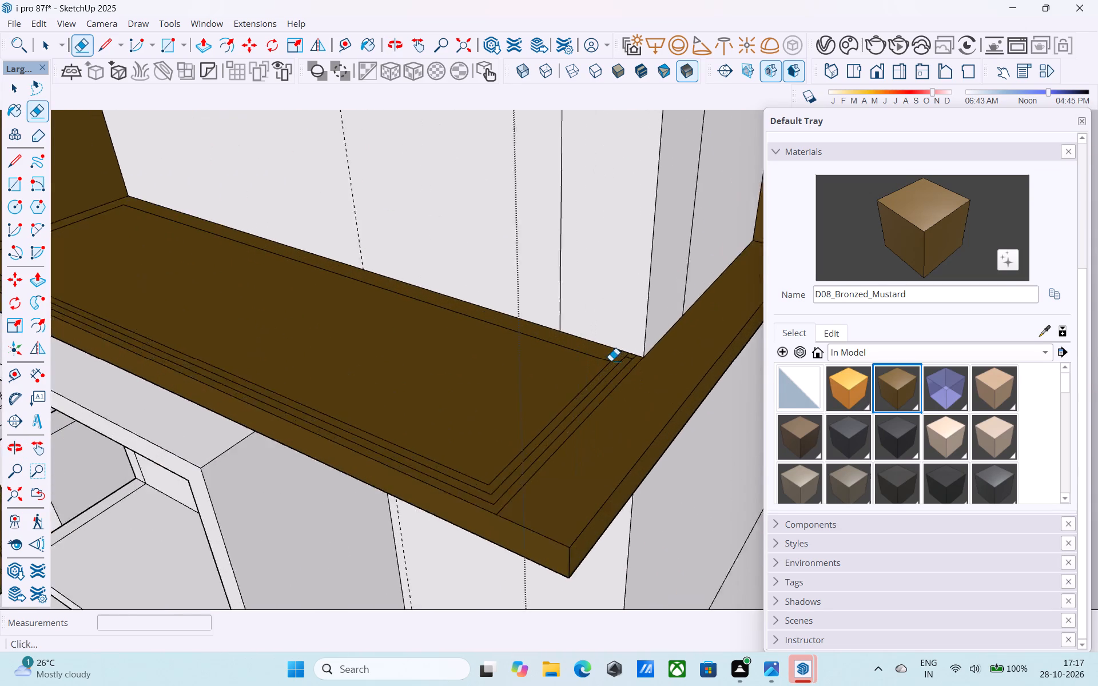
scroll(611, 361, "up", 15)
left_click_drag(642, 348, 655, 342)
Push/Pull the narrow L-shaped inner strip up 3' to form the upper bronze balcony's parapet.
scroll(660, 339, "down", 6)
scroll(650, 337, "up", 4)
key("space")
left_click(643, 344)
scroll(644, 347, "up", 3)
left_click(643, 353)
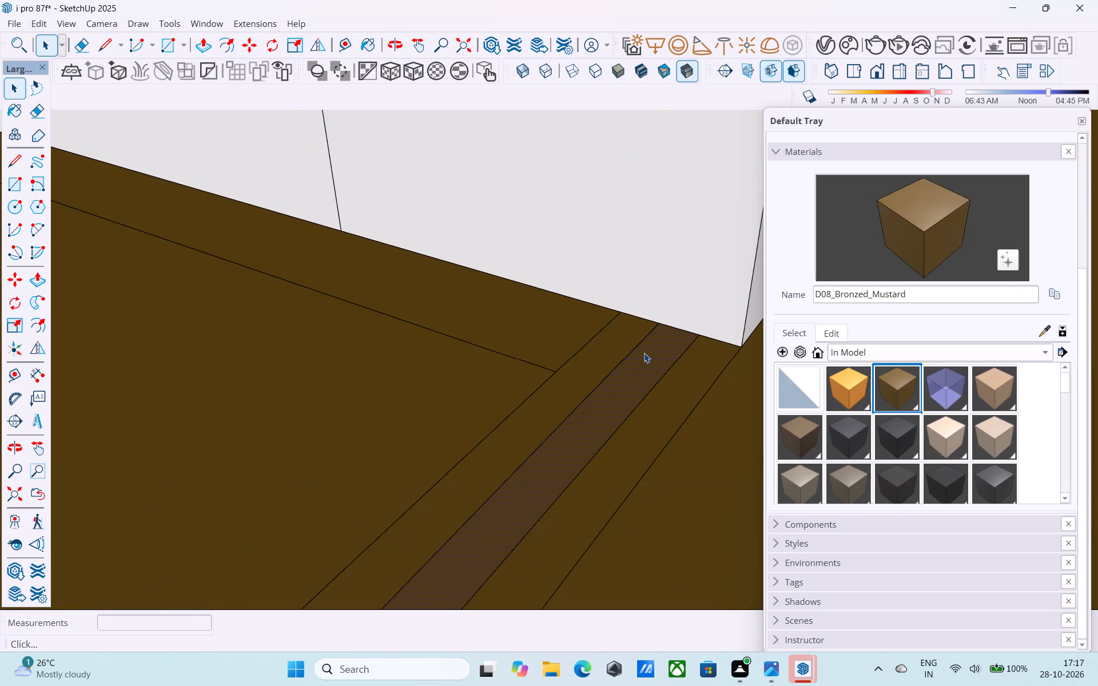
key("p")
left_click(644, 353)
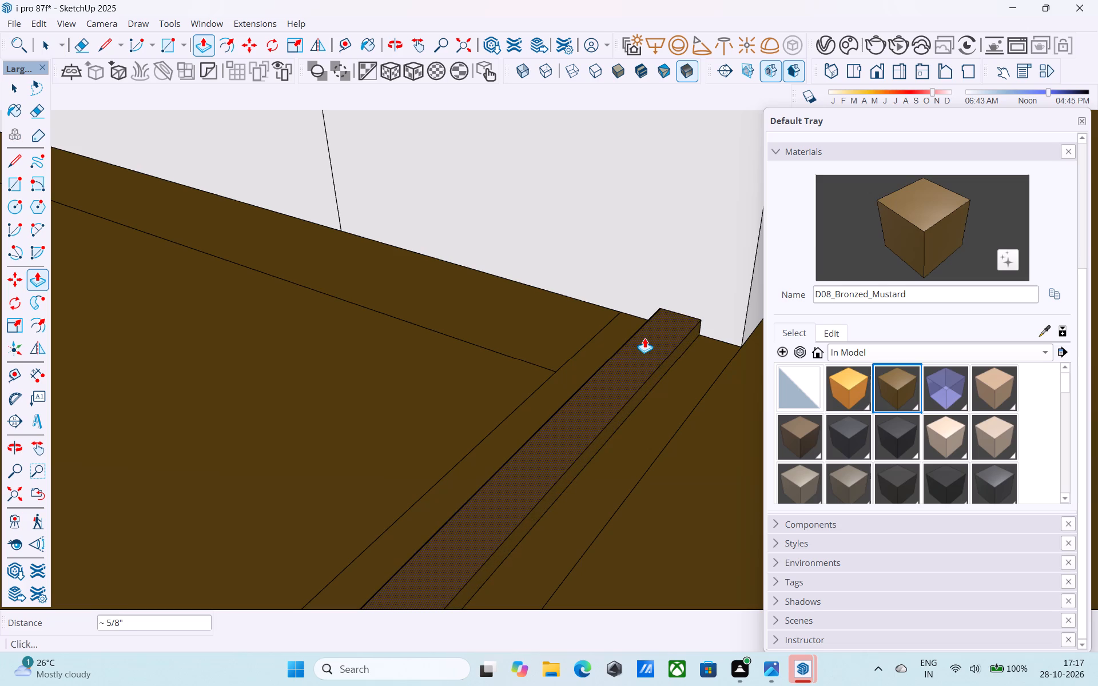
key("3")
key("apostrophe")
key("Return")
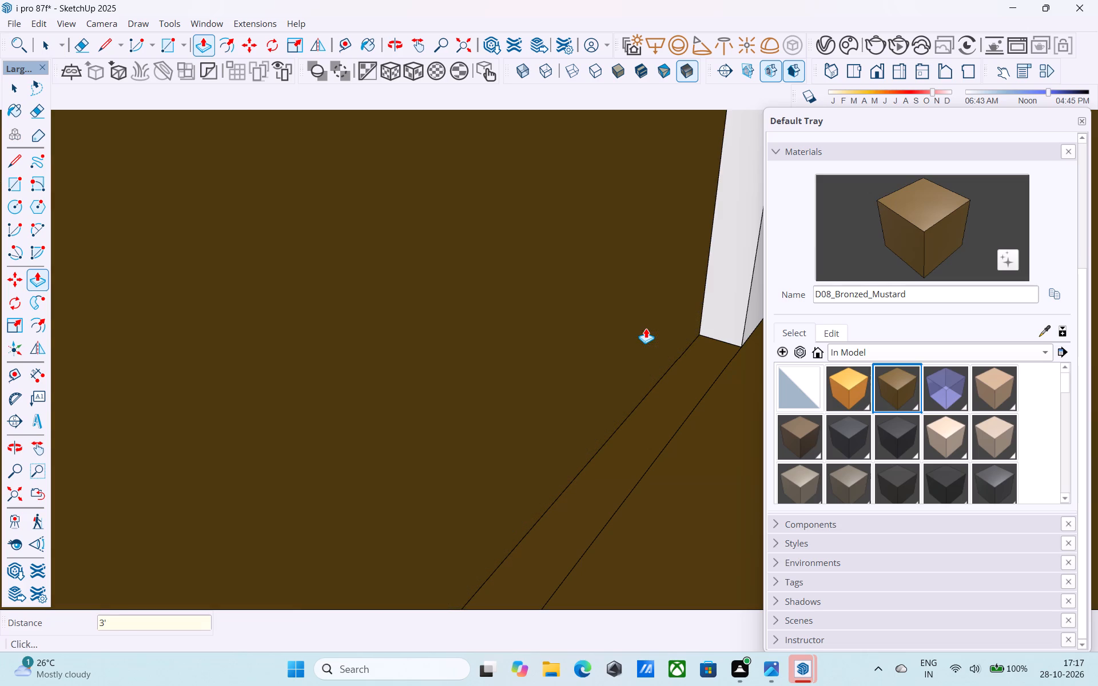
key("space")
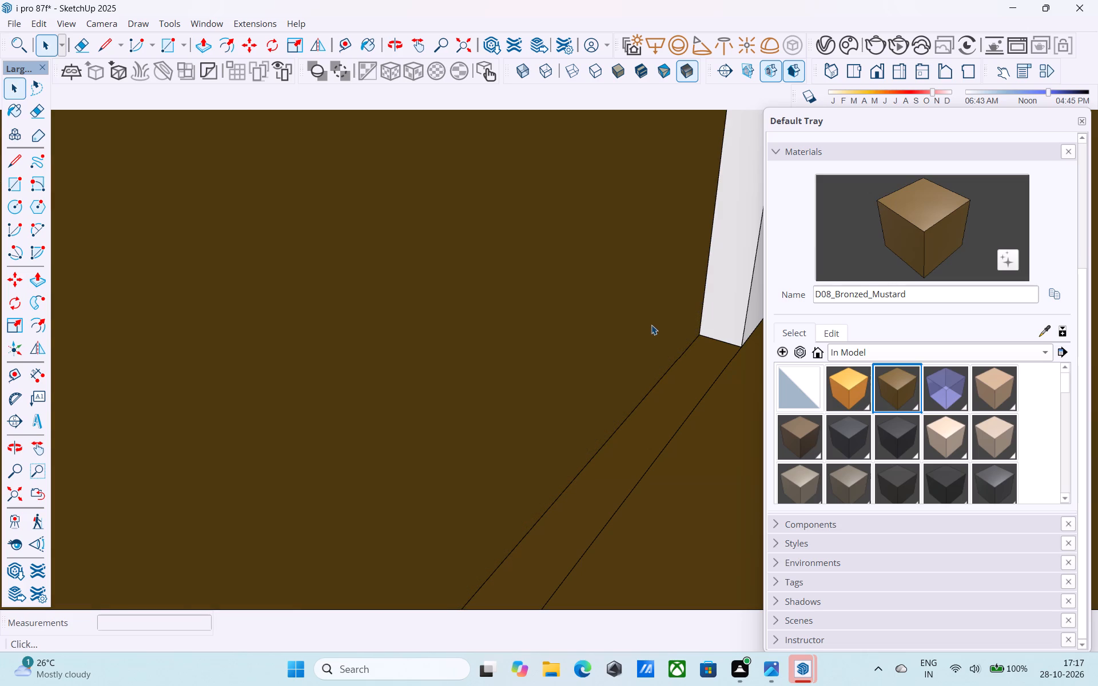
Erase the stray edge near the outer front corner of the white box balcony beneath the upper bronze balcony.
scroll(651, 325, "down", 20)
scroll(669, 310, "down", 4)
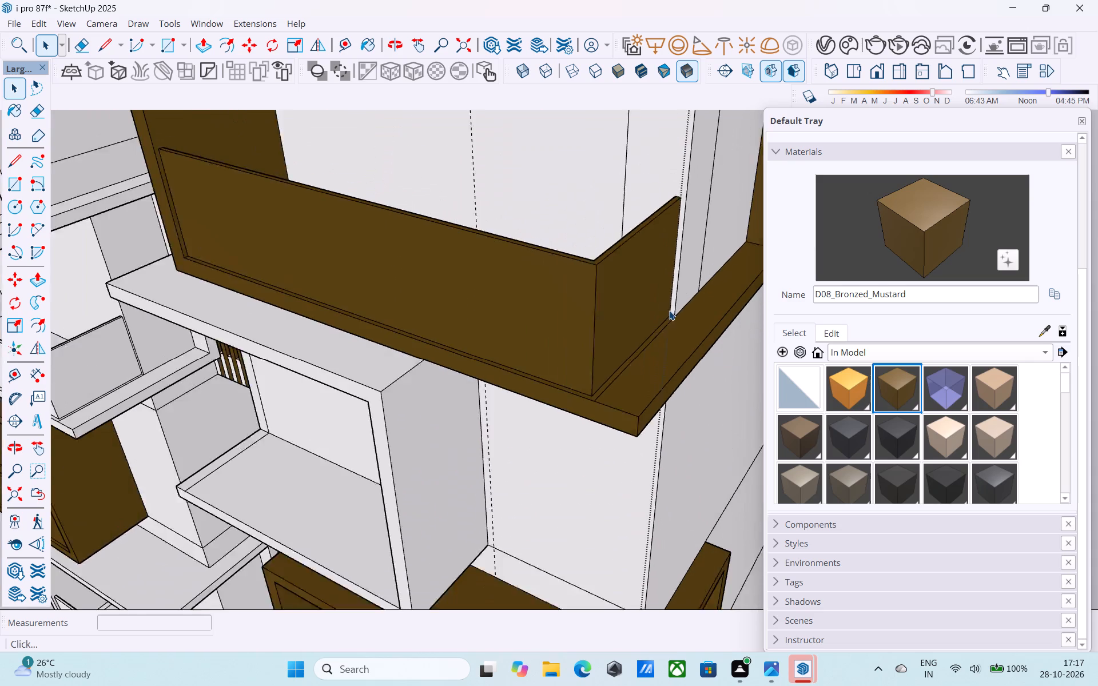
scroll(669, 310, "down", 2)
middle_click_drag(669, 310, 680, 268)
scroll(685, 264, "up", 1)
scroll(686, 262, "down", 15)
middle_click_drag(681, 286, 724, 258)
middle_click_drag(588, 338, 775, 400)
scroll(691, 353, "up", 4)
scroll(389, 338, "down", 6)
scroll(594, 353, "up", 10)
middle_click_drag(588, 340, 635, 378)
scroll(625, 371, "up", 1)
scroll(471, 362, "down", 5)
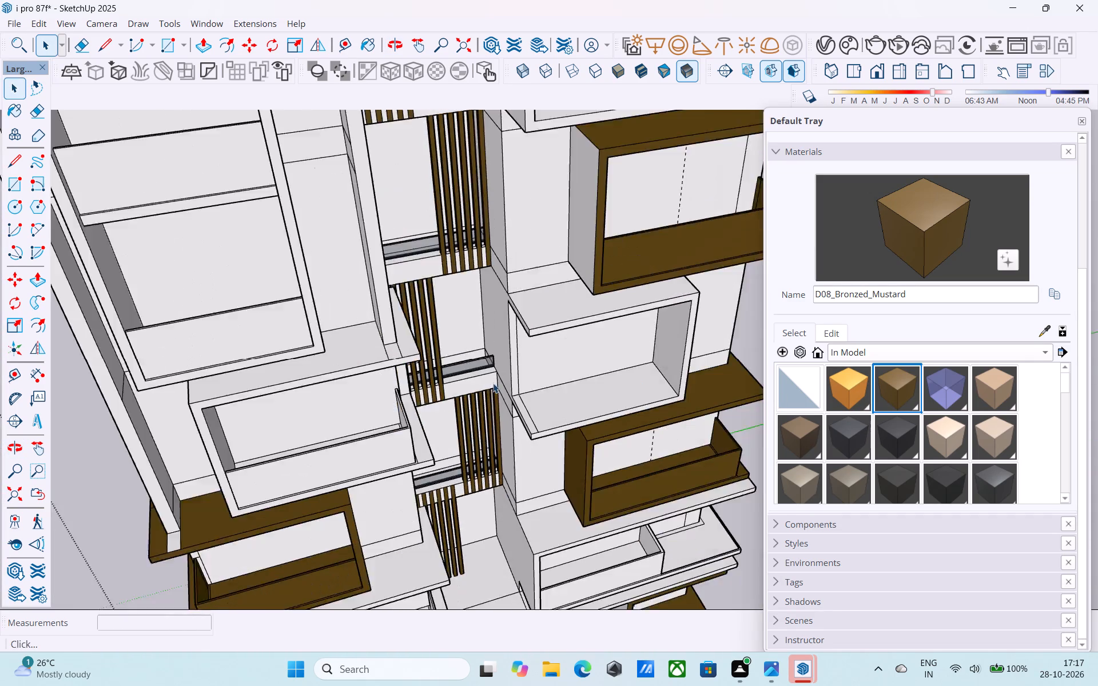
scroll(550, 406, "up", 13)
key("e")
left_click_drag(516, 425, 498, 422)
key("space")
scroll(463, 362, "down", 6)
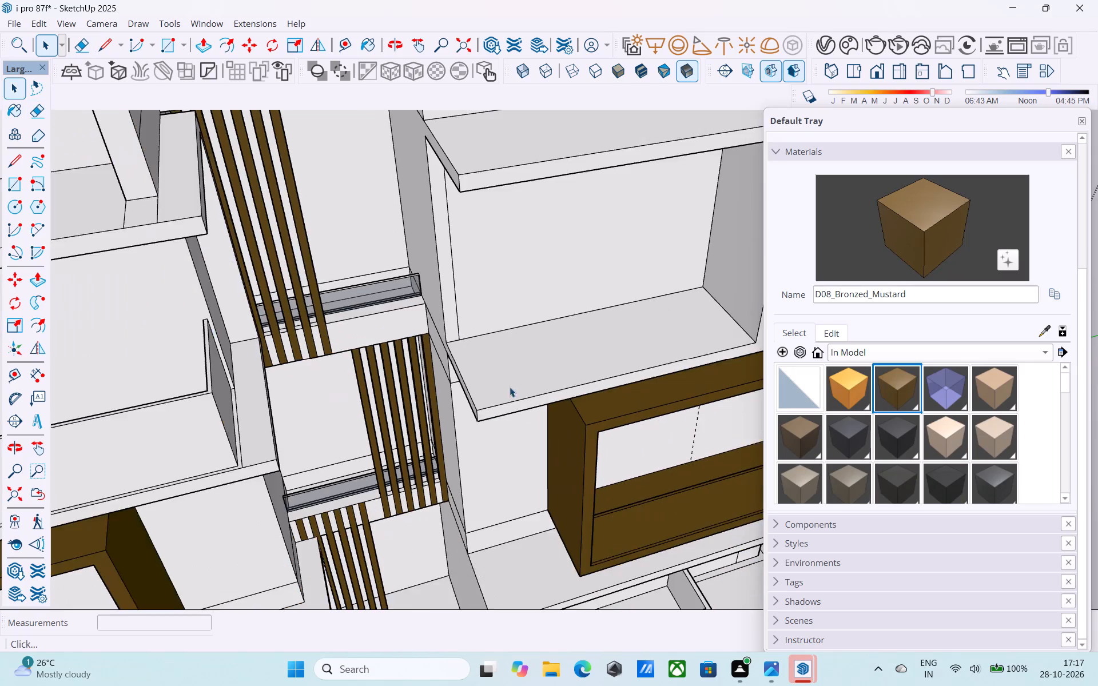
Copy the front edge of the white box balcony's floor 4 1/2" inward along the side edge.
scroll(551, 432, "up", 6)
middle_click_drag(415, 367, 460, 373)
middle_click_drag(362, 393, 413, 394)
scroll(423, 394, "up", 4)
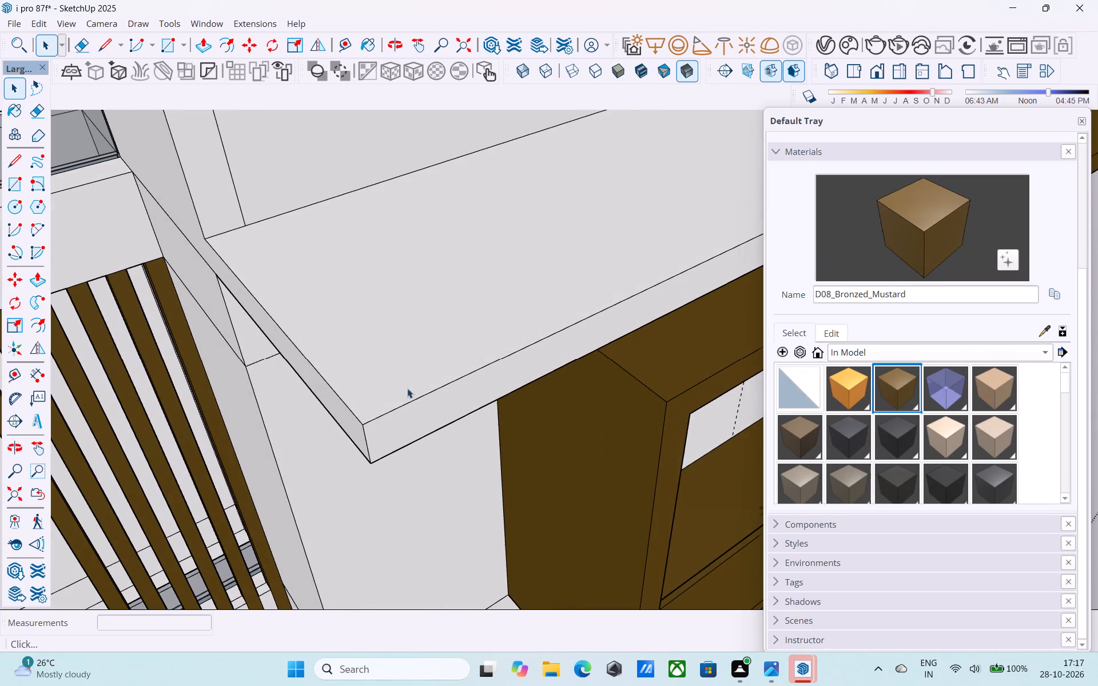
left_click(380, 418)
key("m")
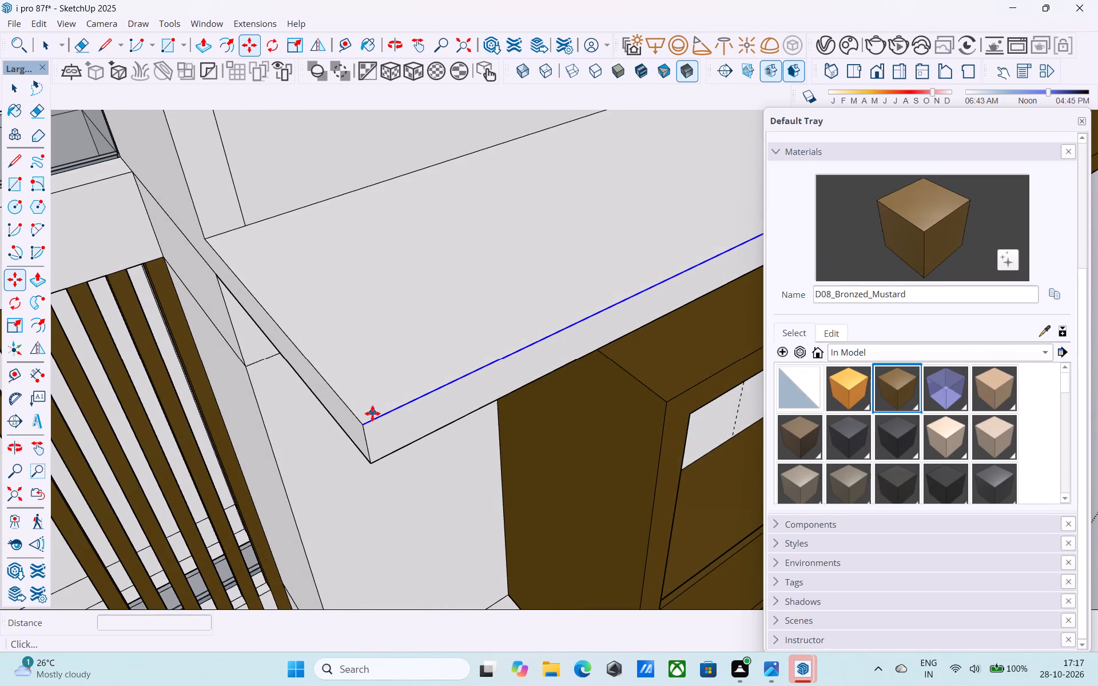
left_click(365, 427)
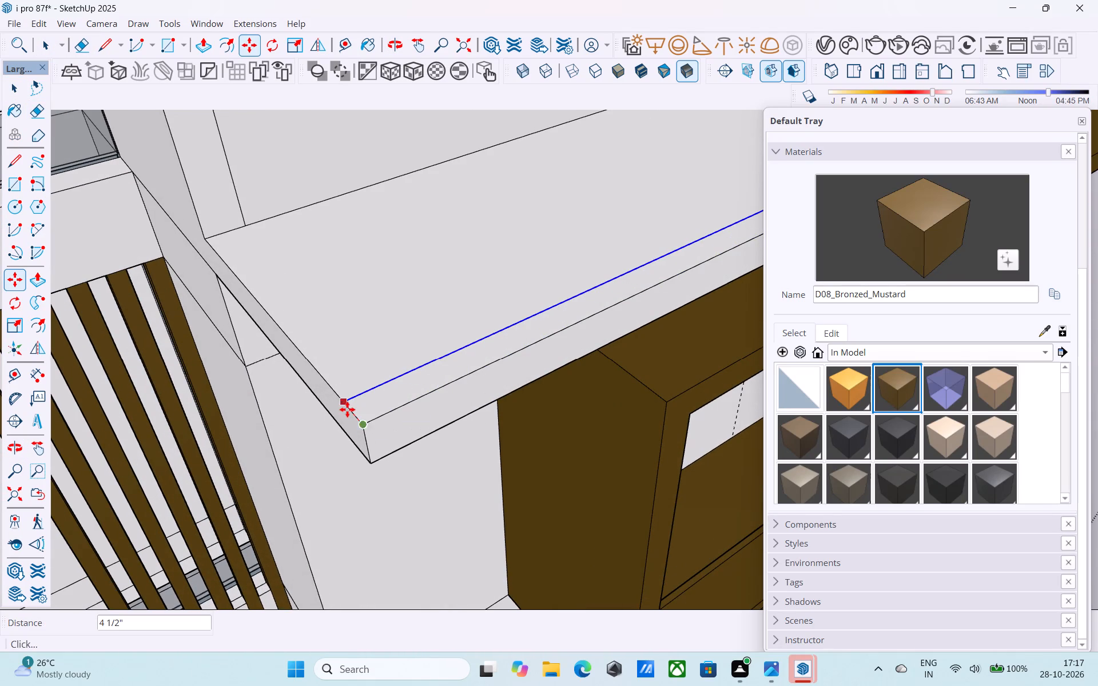
left_click(347, 409)
key("space")
Offset the front strip of the white box balcony's floor inward by 1.5".
left_click(379, 406)
scroll(380, 406, "up", 1)
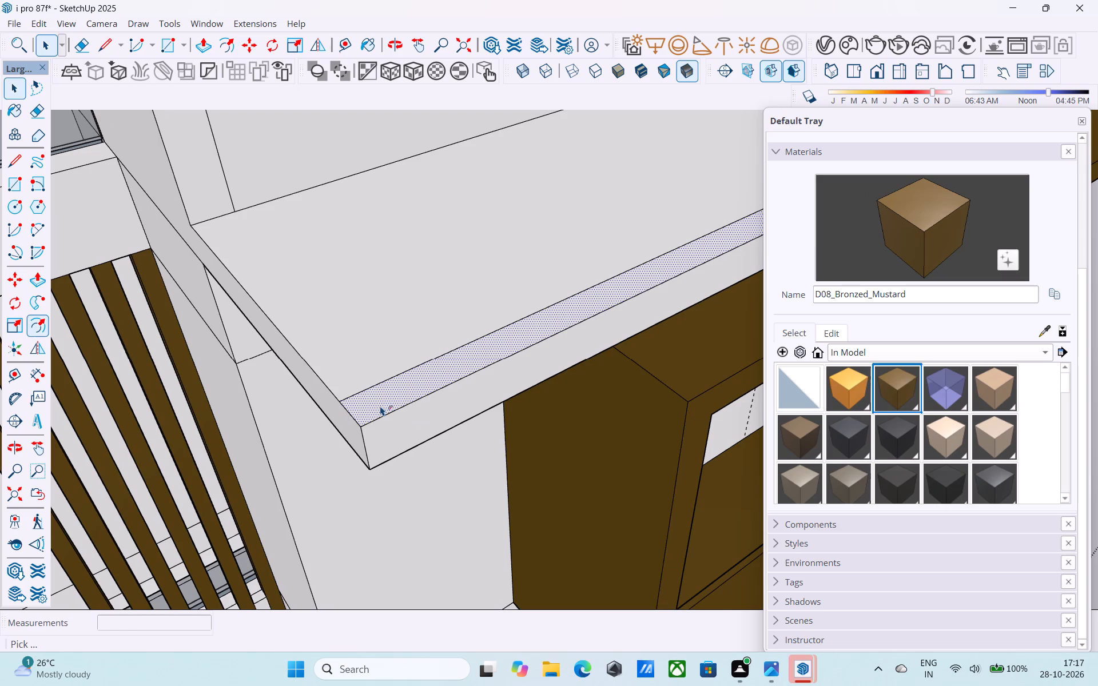
key("f")
left_click(380, 406)
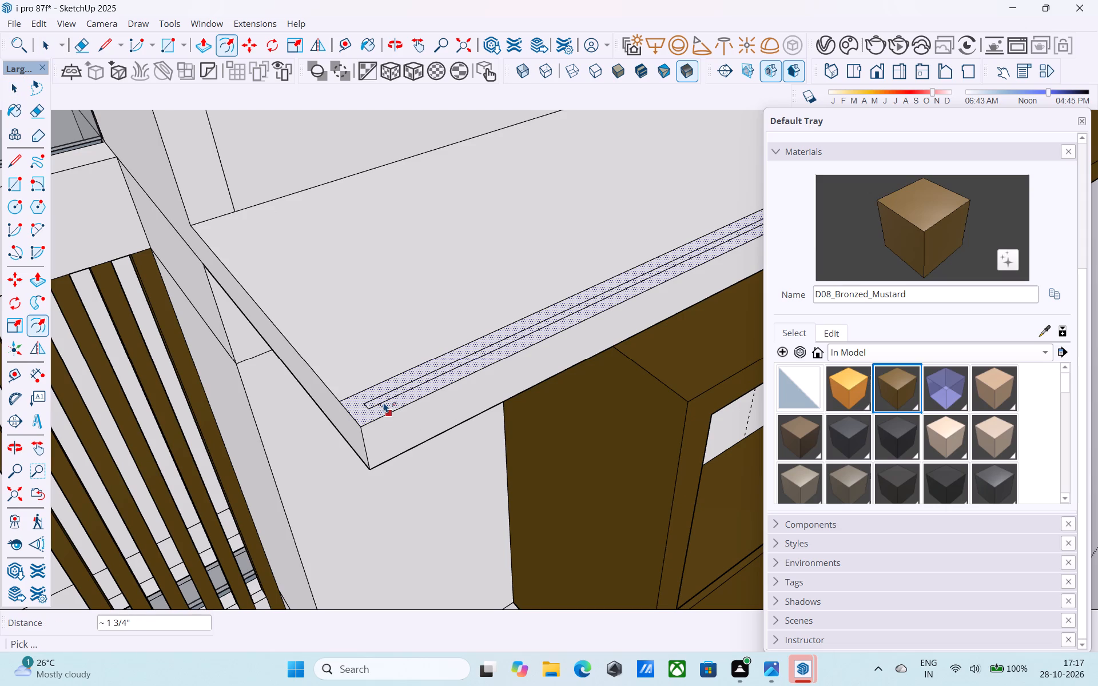
type("1.5\"")
key("Return")
Extend the inset rectangle's two long lines to the white box balcony floor's outer side edge and erase the short end line between them.
key("l")
scroll(384, 402, "up", 4)
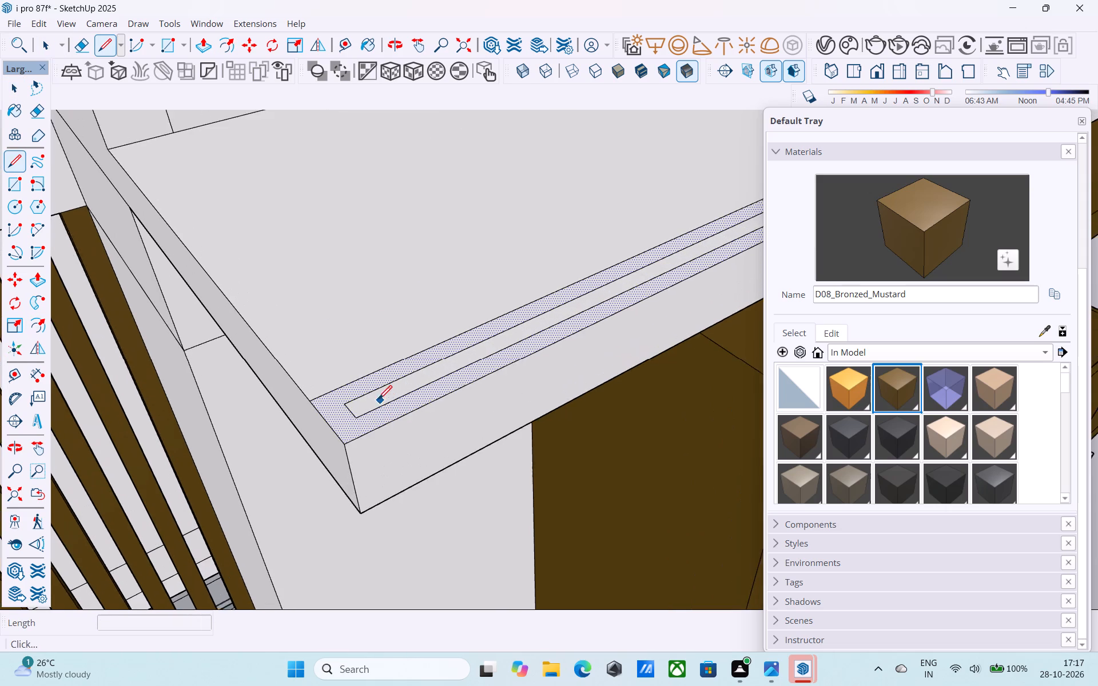
scroll(379, 400, "up", 4)
left_click(339, 399)
key("l")
scroll(340, 405, "up", 3)
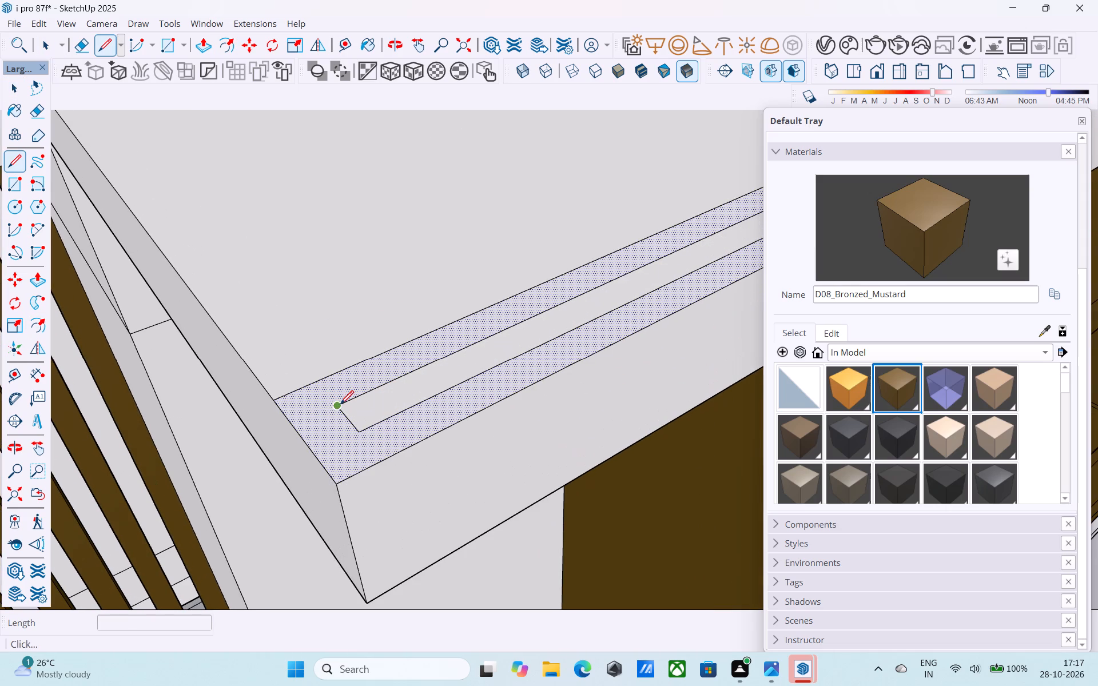
left_click(340, 405)
left_click(292, 420)
left_click(357, 429)
left_click(314, 453)
key("e")
left_click_drag(354, 415, 337, 418)
Extend the inset rectangle's long lines to the side wall at the floor strip's other end and erase the short end line.
scroll(172, 470, "down", 2)
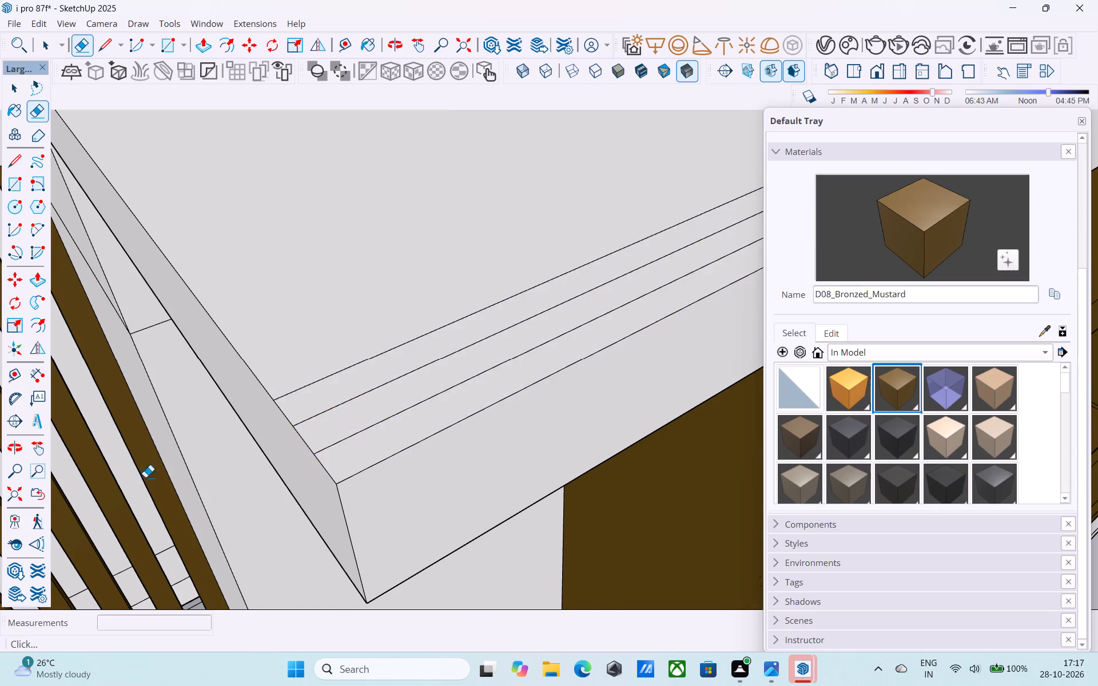
scroll(145, 477, "down", 8)
scroll(662, 297, "up", 11)
key("space")
scroll(482, 272, "up", 4)
key("l")
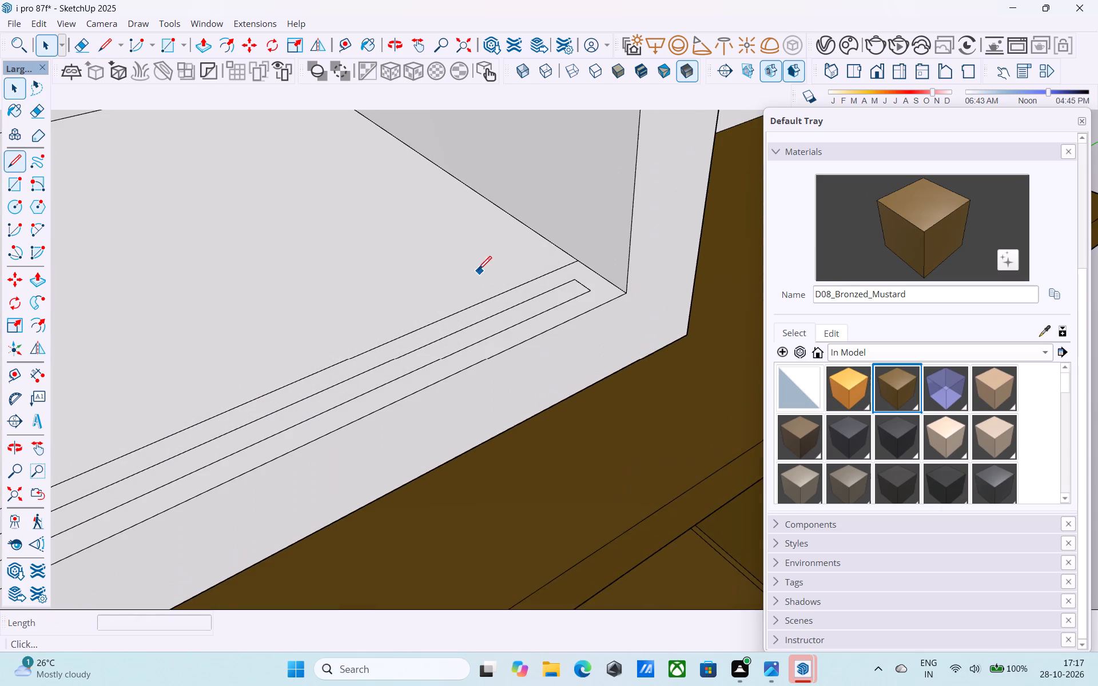
scroll(548, 299, "up", 7)
left_click(590, 270)
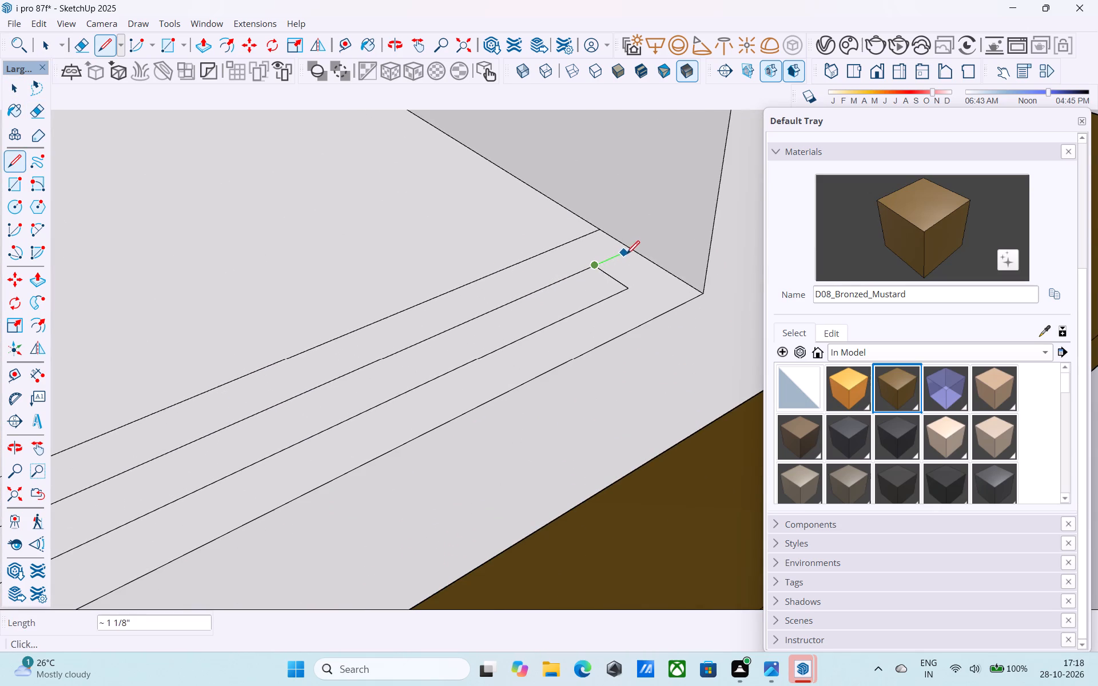
left_click(628, 253)
left_click(626, 282)
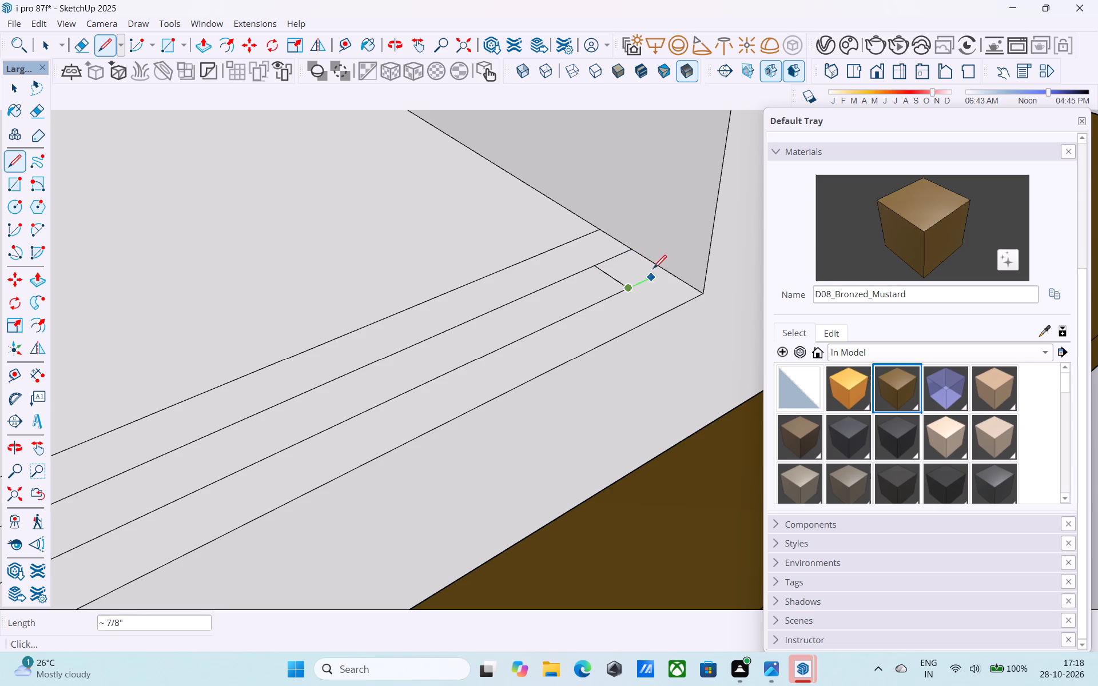
left_click(663, 270)
key("e")
left_click(612, 280)
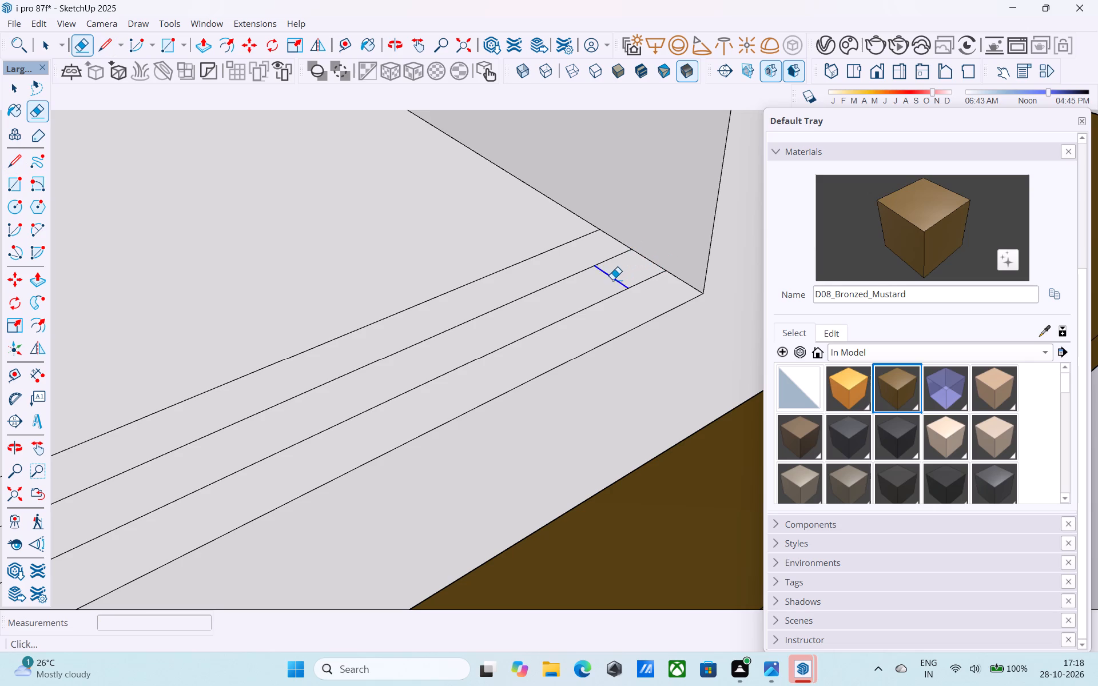
Push/Pull the middle strip of the white box balcony's floor up 3' to form its front parapet.
key("space")
left_click(613, 280)
key("p")
left_click(613, 280)
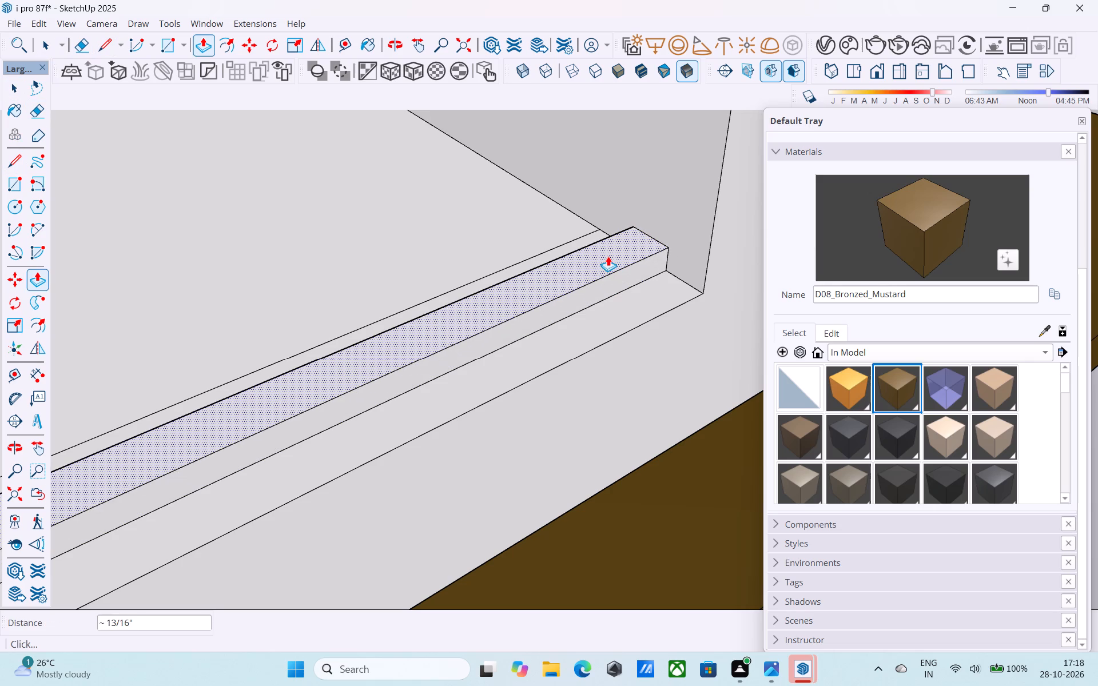
key("1")
key("BackSpace")
type("3'")
key("Return")
key("space")
Examine the white box balcony's parapet and the surrounding balconies down the front facade.
scroll(610, 255, "down", 18)
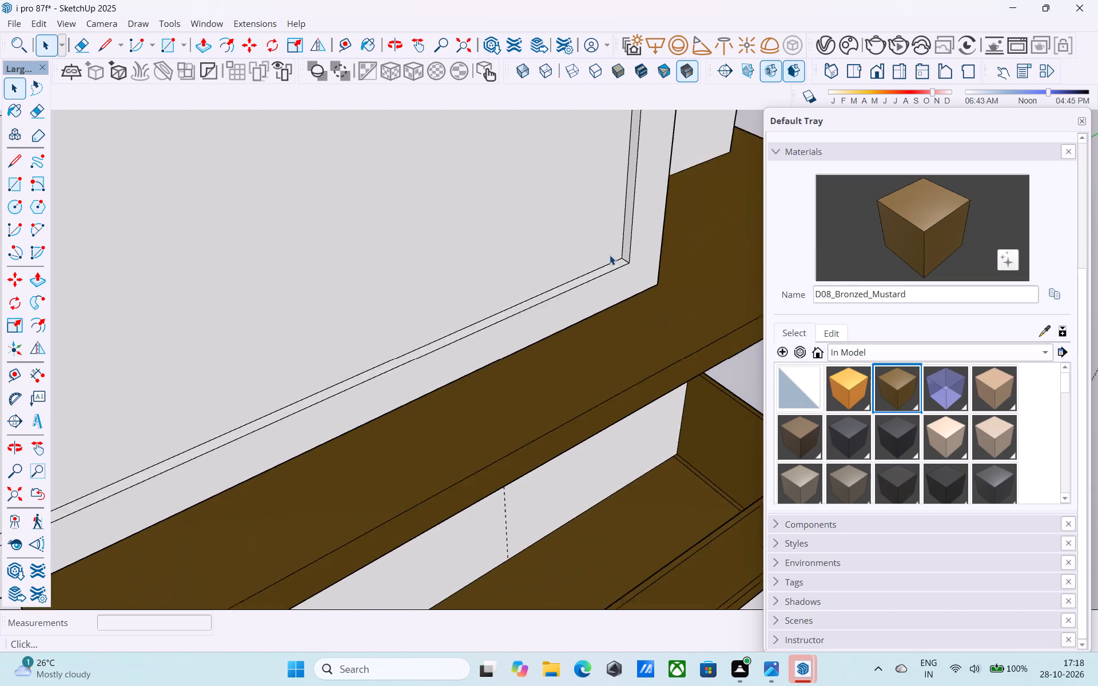
scroll(610, 255, "down", 15)
middle_click_drag(611, 254, 622, 280)
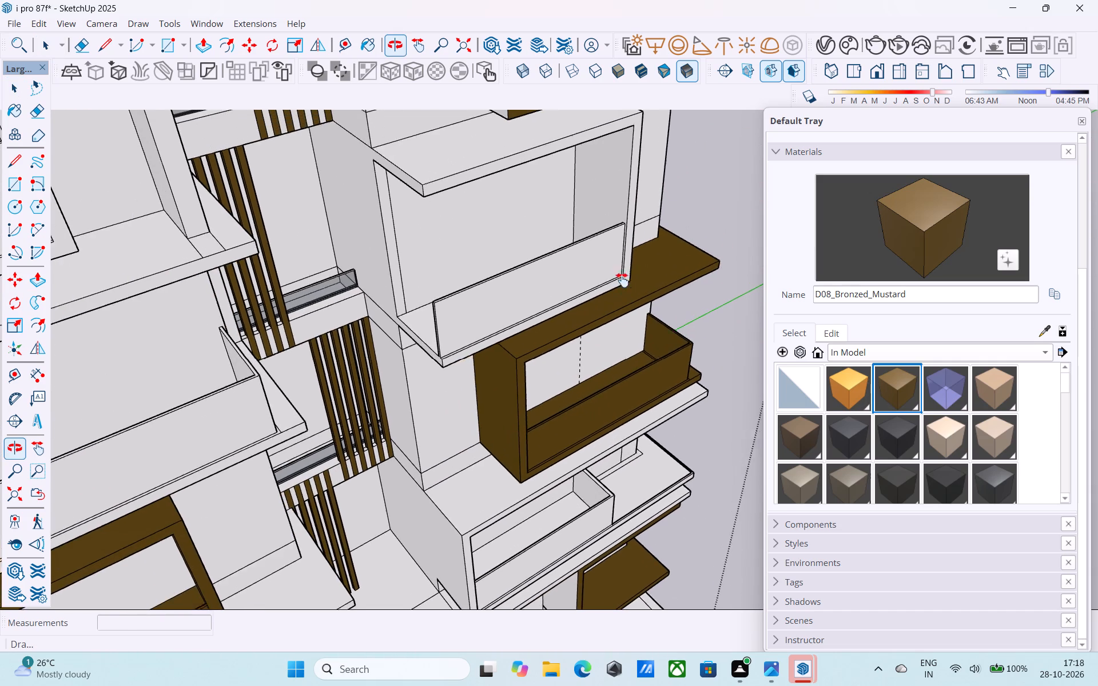
middle_click_drag(622, 280, 620, 280)
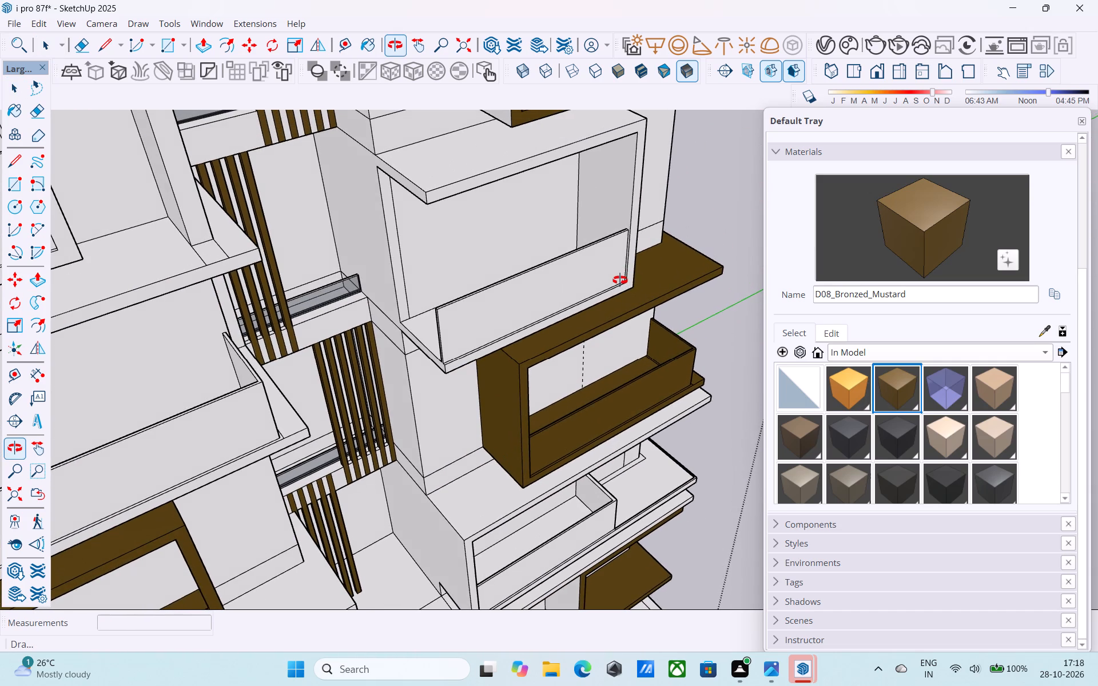
middle_click_drag(620, 280, 594, 292)
middle_click_drag(595, 293, 583, 292)
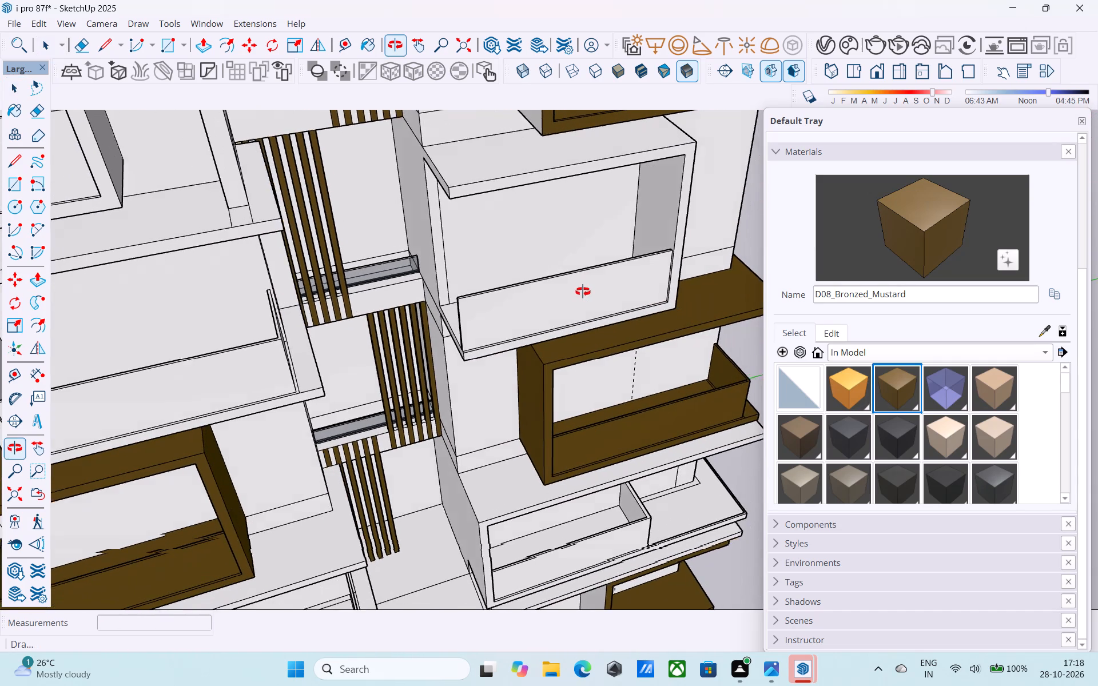
middle_click_drag(583, 292, 582, 299)
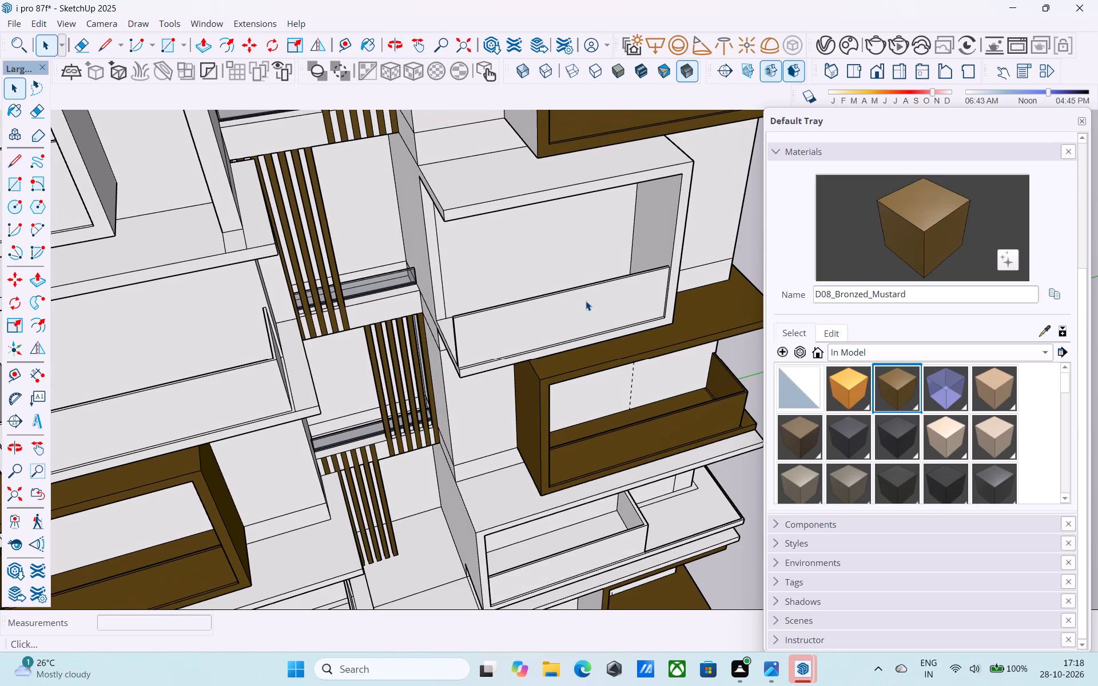
middle_click_drag(586, 301, 586, 284)
scroll(582, 272, "down", 4)
middle_click_drag(583, 279, 597, 325, "shift")
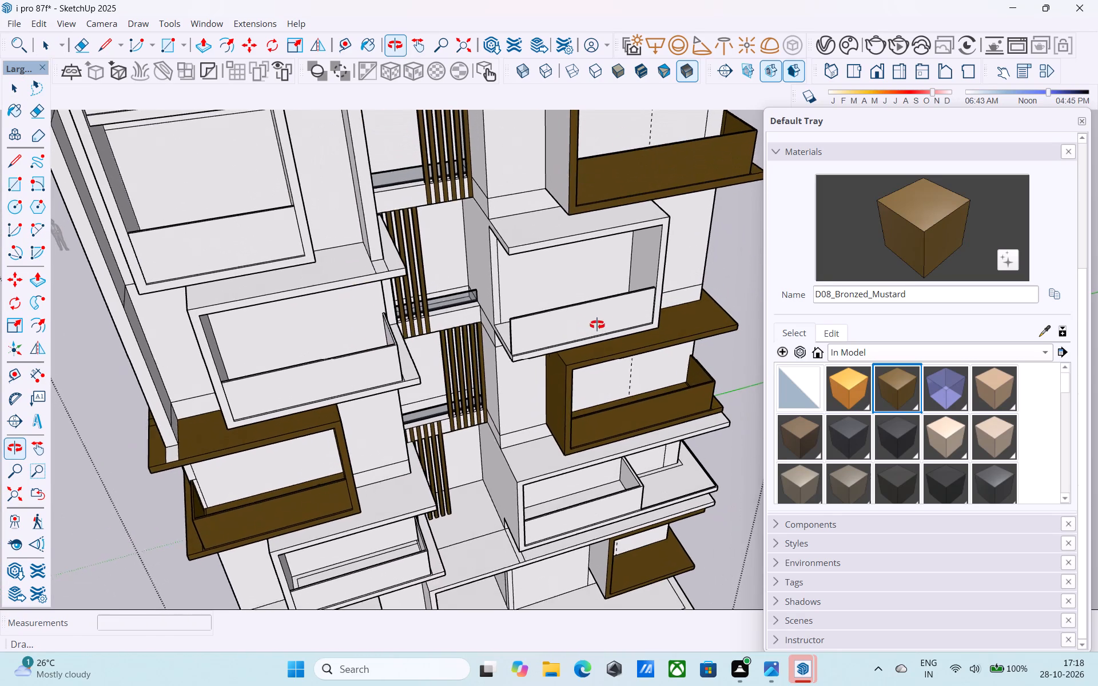
middle_click_drag(597, 325, 595, 318, "shift")
middle_click_drag(594, 317, 579, 304)
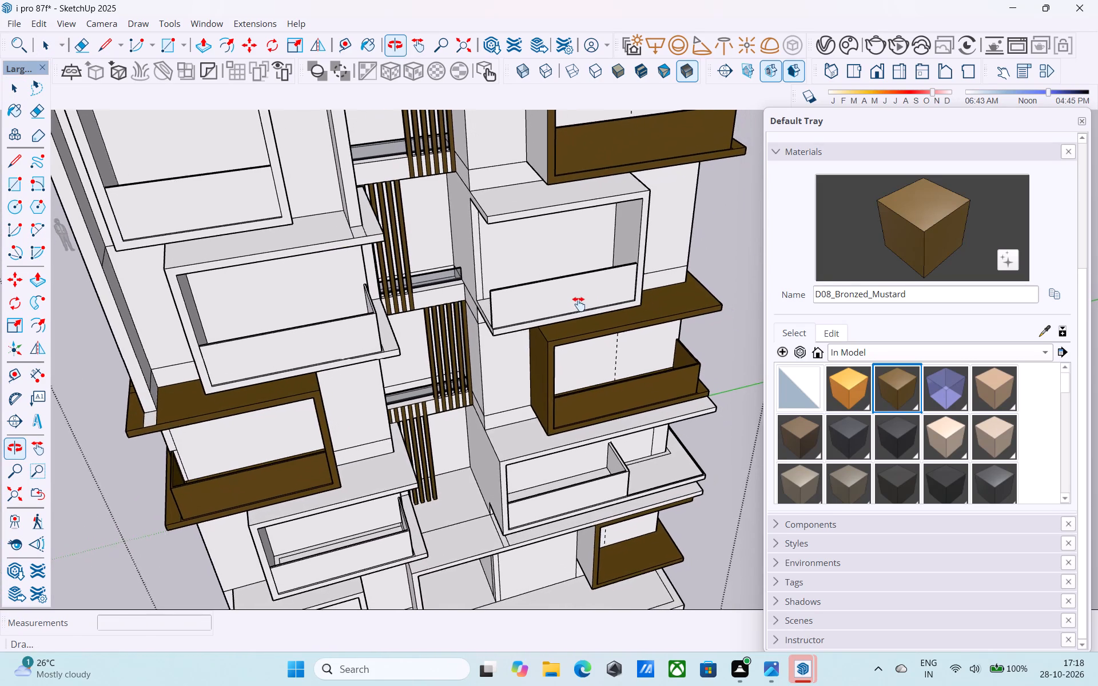
middle_click_drag(579, 304, 562, 208)
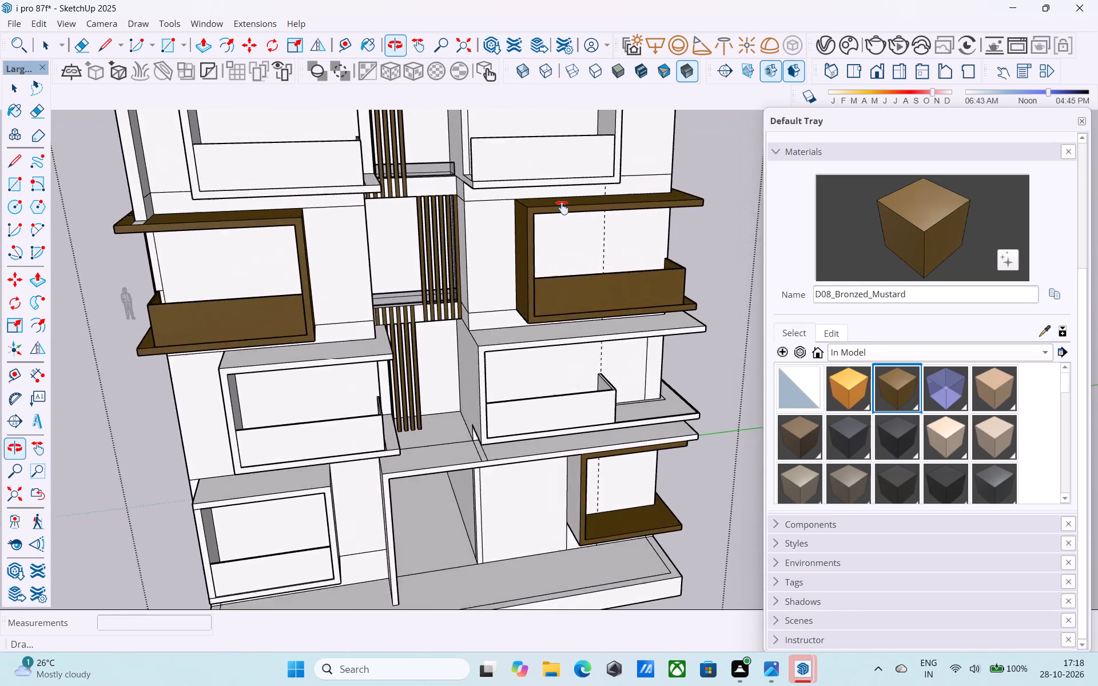
middle_click_drag(562, 208, 544, 156)
Push/Pull the narrow wall strip between the entrance frame's top slab and the white balcony above it out toward the balcony's front.
scroll(449, 349, "up", 11)
middle_click_drag(450, 420, 458, 388)
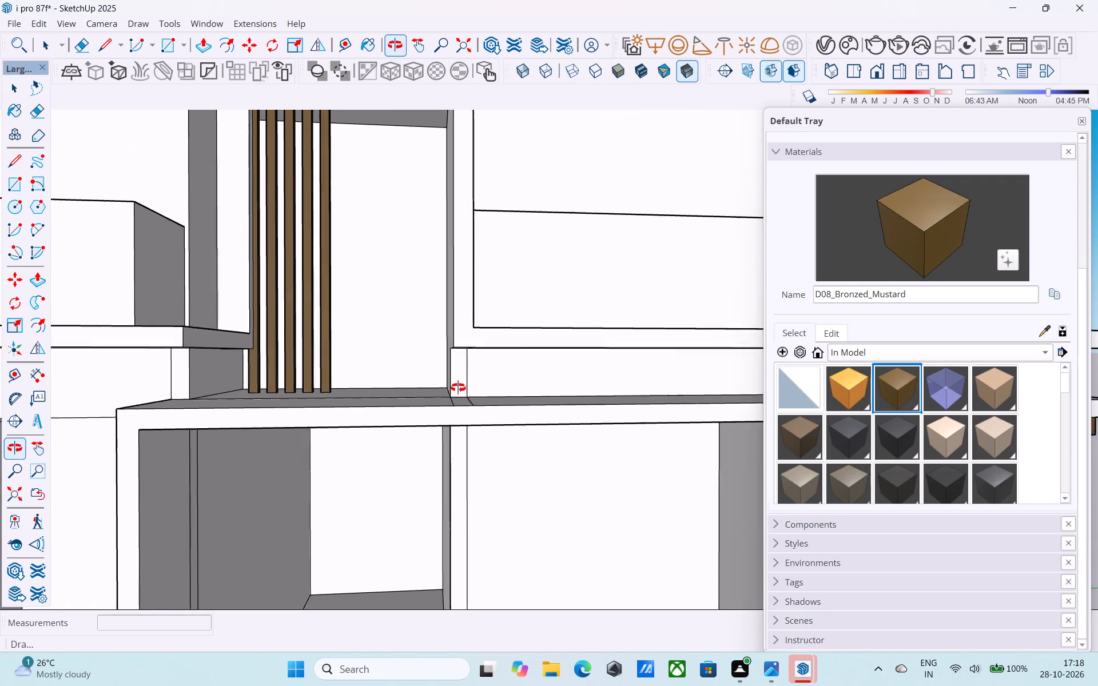
middle_click_drag(458, 388, 463, 372)
scroll(459, 386, "up", 1)
left_click(460, 369)
key("p")
left_click(457, 364)
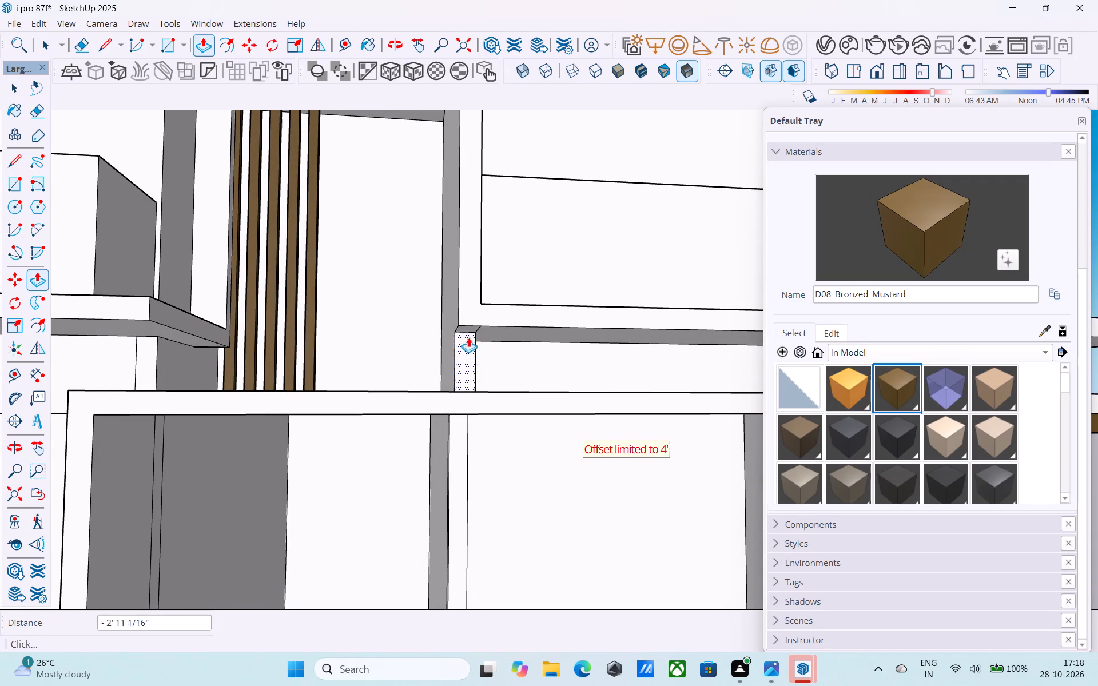
left_click(474, 318)
key("space")
Push/Pull the narrow wall strip between the slatted recess and the white box balcony's opening outward 3' 7 1/2".
scroll(475, 309, "down", 5)
middle_click_drag(475, 316, 487, 411)
scroll(483, 328, "down", 3)
middle_click_drag(487, 334, 483, 409, "shift")
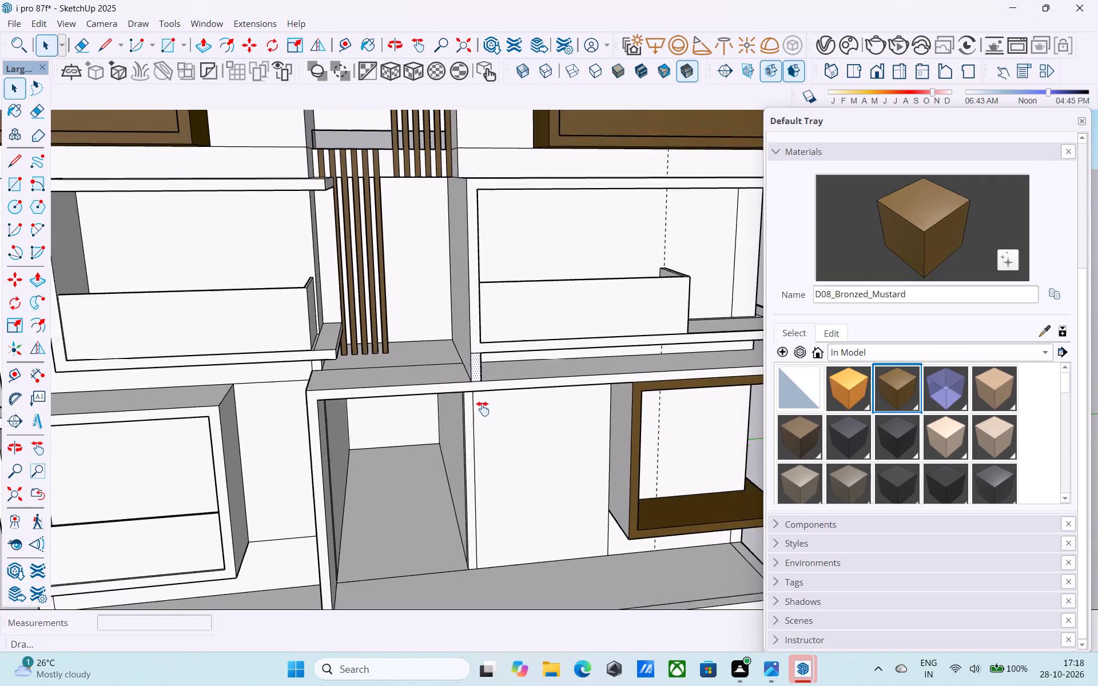
middle_click_drag(483, 409, 495, 478, "shift")
middle_click_drag(493, 331, 493, 508, "shift")
middle_click_drag(491, 472, 507, 453)
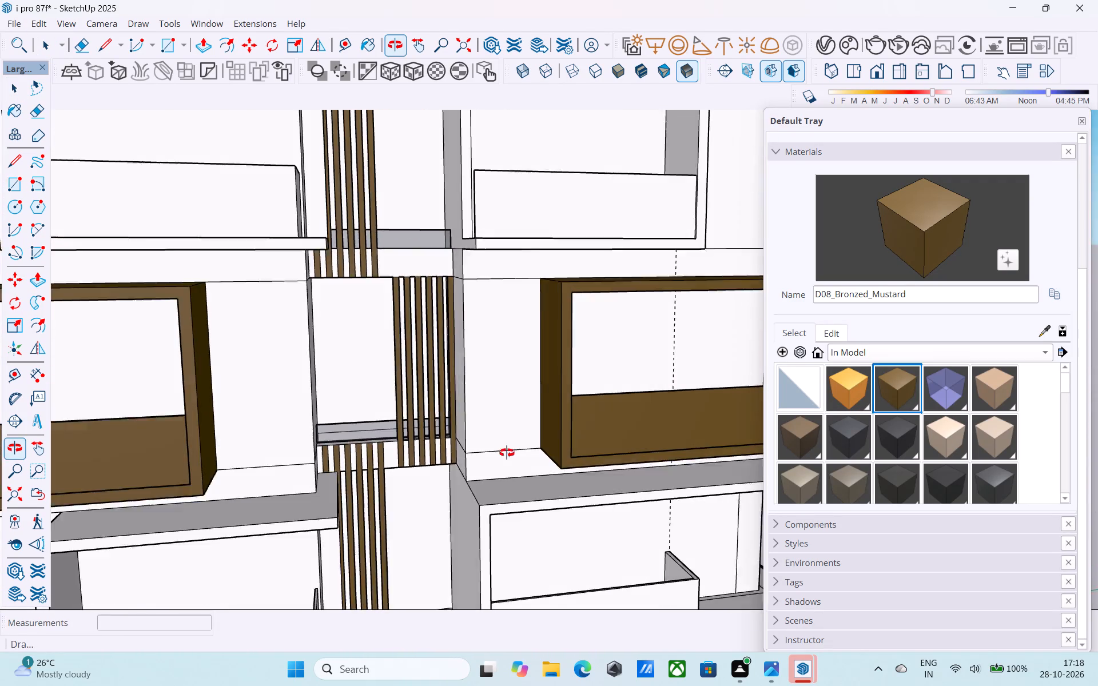
middle_click_drag(507, 453, 504, 477)
scroll(483, 388, "down", 4)
middle_click_drag(480, 388, 490, 433, "shift")
middle_click_drag(493, 432, 518, 438)
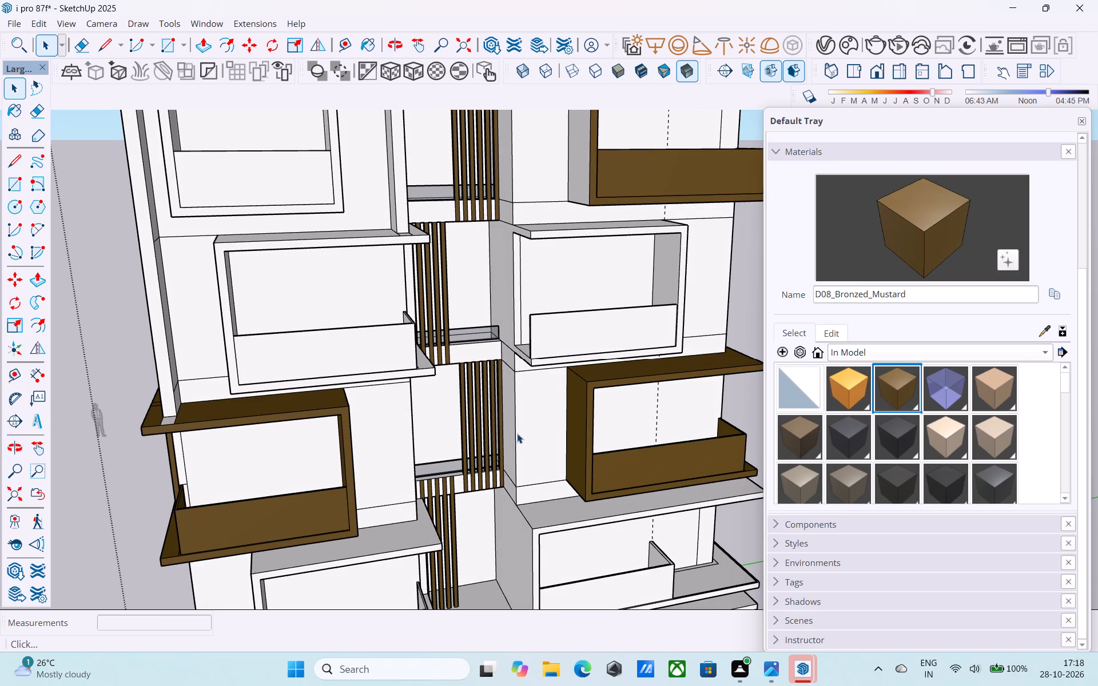
middle_click_drag(506, 389, 499, 369)
scroll(499, 382, "up", 5)
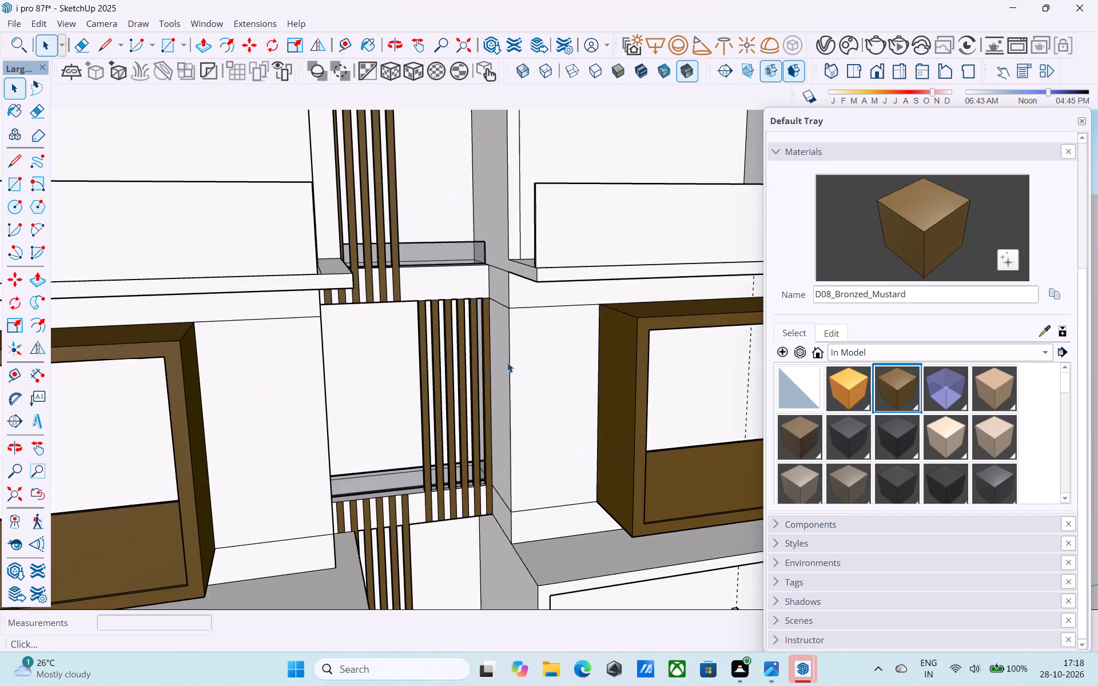
middle_click_drag(509, 337, 493, 400)
scroll(490, 401, "down", 3)
scroll(506, 272, "up", 3)
left_click(507, 266)
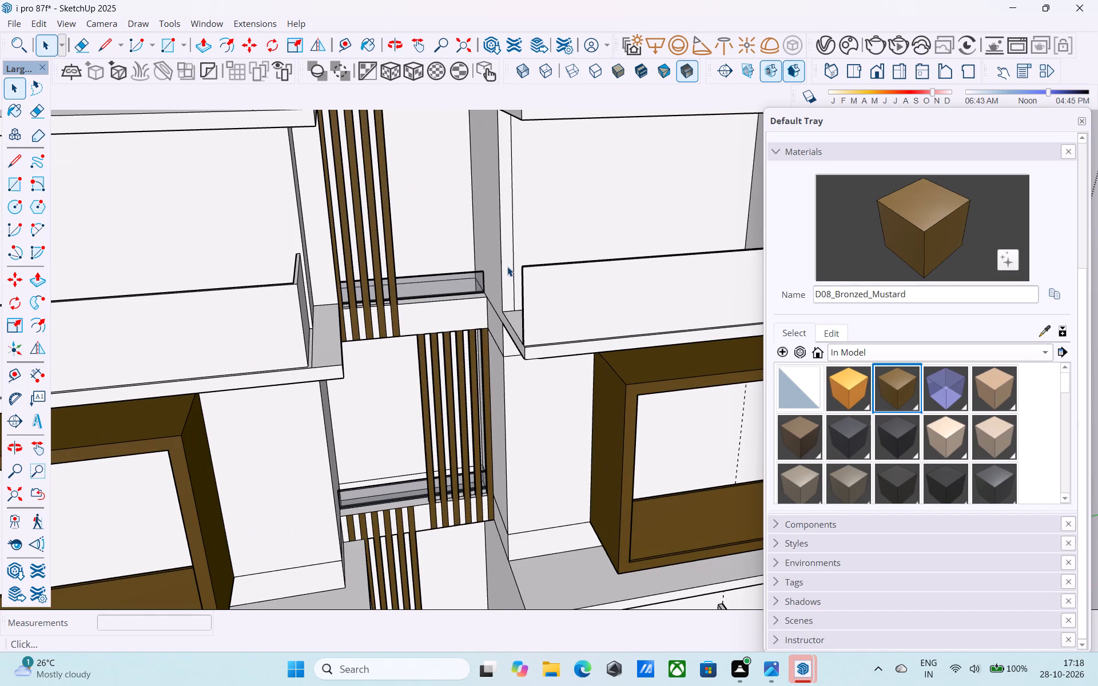
scroll(453, 336, "down", 5)
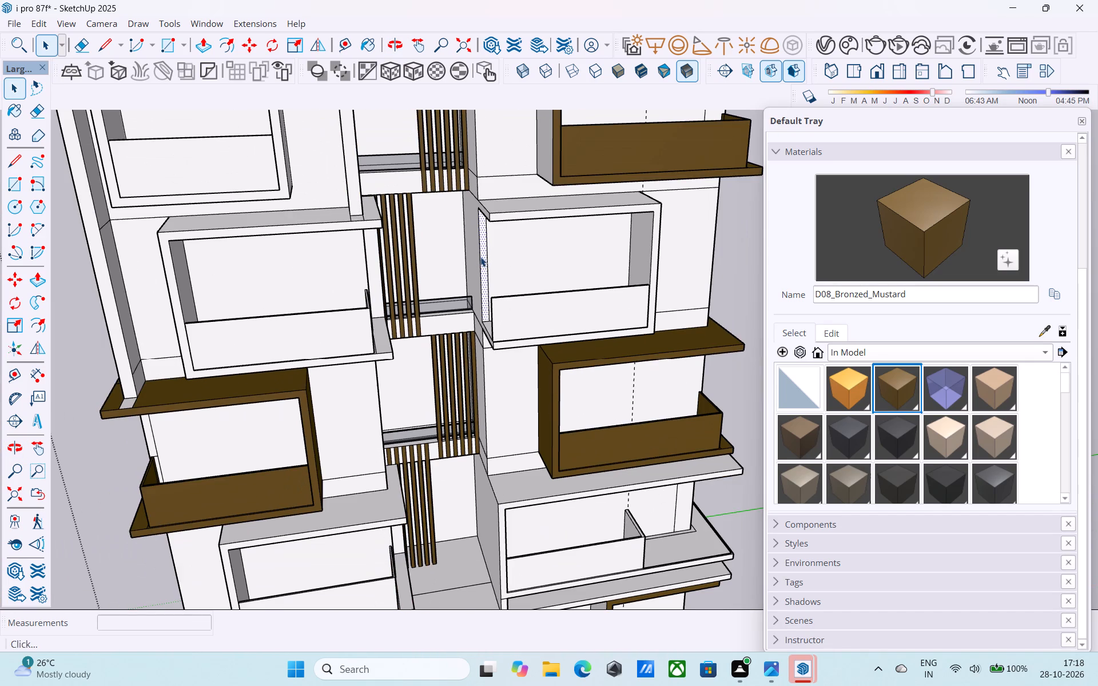
scroll(490, 248, "up", 10)
key("p")
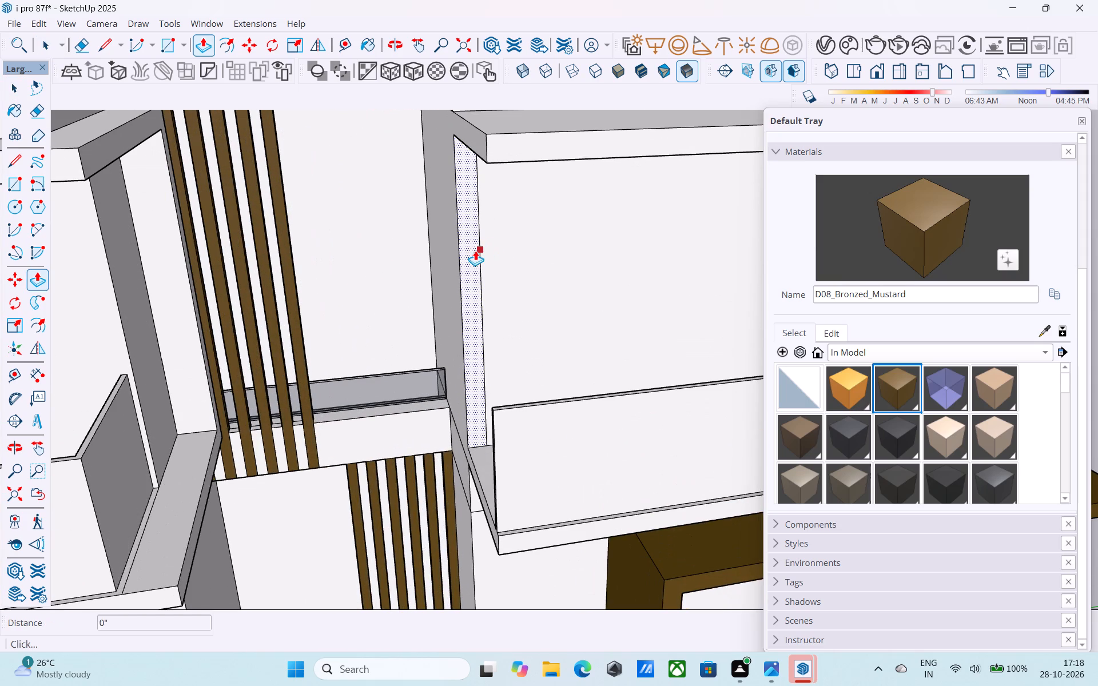
left_click(475, 250)
left_click(500, 431)
scroll(471, 408, "down", 8)
scroll(462, 386, "up", 1)
scroll(462, 386, "down", 3)
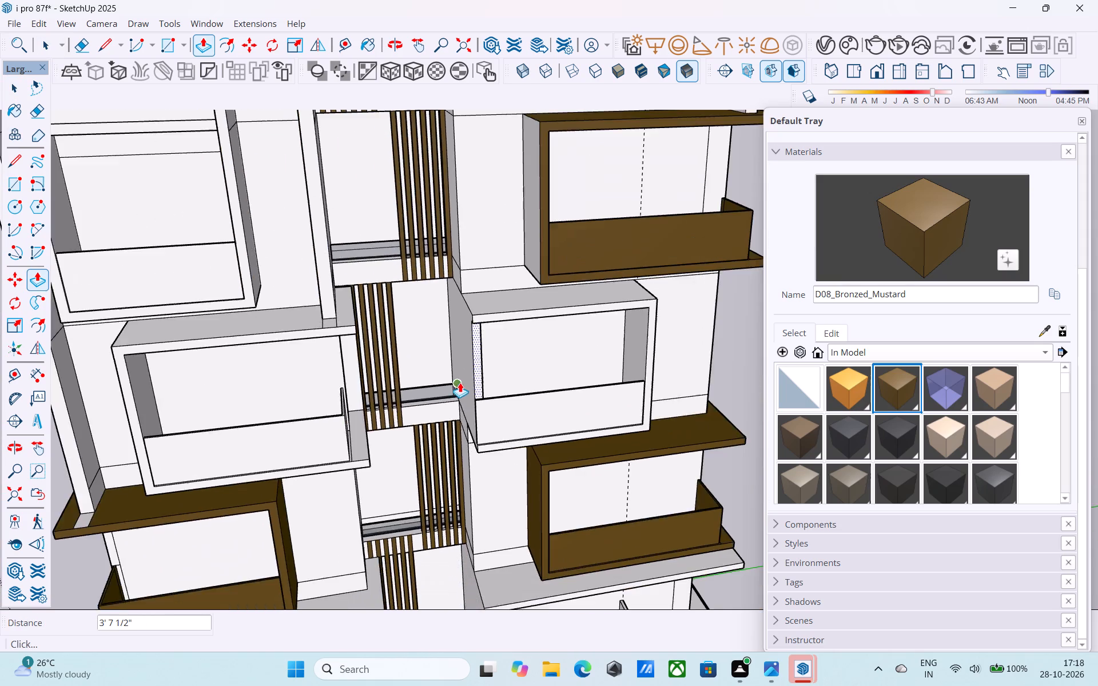
Draw a 12' 6" vertical line down the wall below the white box balcony and erase the short horizontal edge crossing the resulting narrow strip.
key("space")
scroll(460, 382, "down", 11)
middle_click_drag(488, 440, 472, 388)
scroll(463, 376, "up", 8)
middle_click_drag(449, 379, 467, 384)
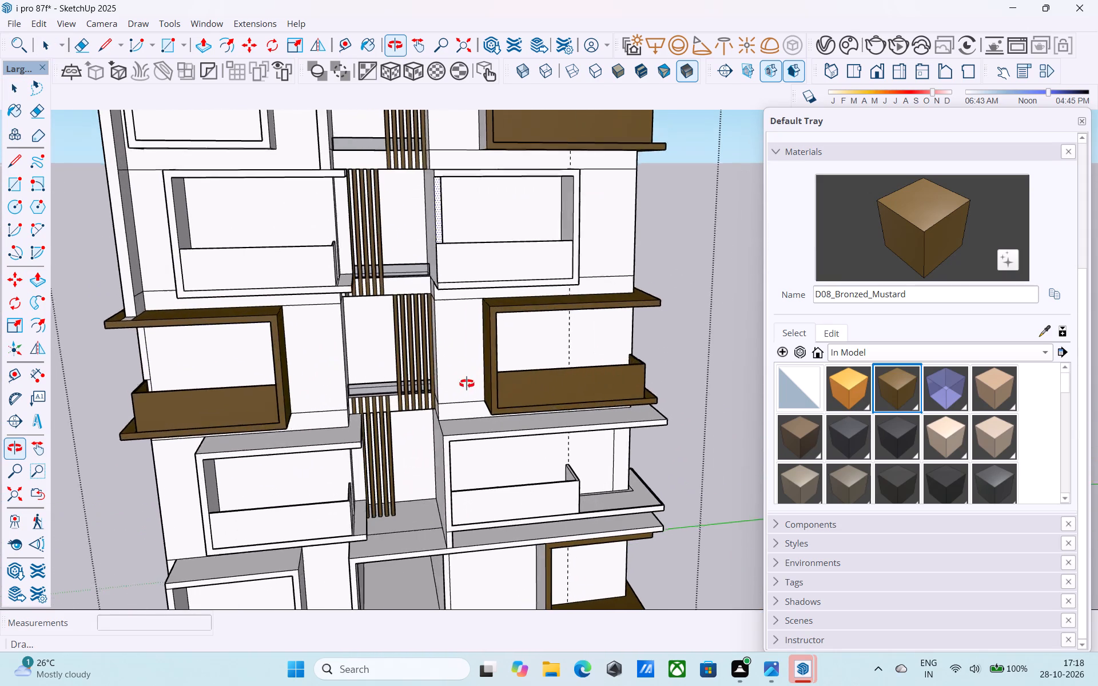
middle_click_drag(467, 384, 433, 545)
scroll(483, 323, "up", 1)
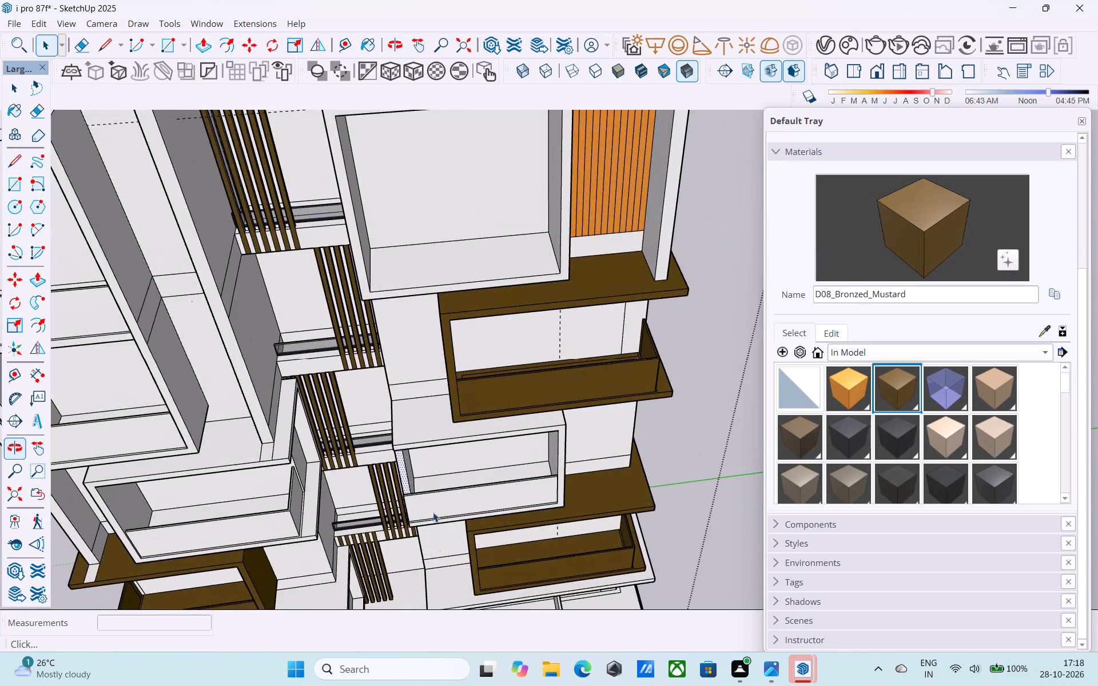
scroll(433, 504, "up", 4)
key("l")
middle_click_drag(412, 471, 408, 457)
scroll(407, 458, "up", 4)
left_click(393, 417)
scroll(395, 370, "down", 6)
scroll(407, 500, "up", 5)
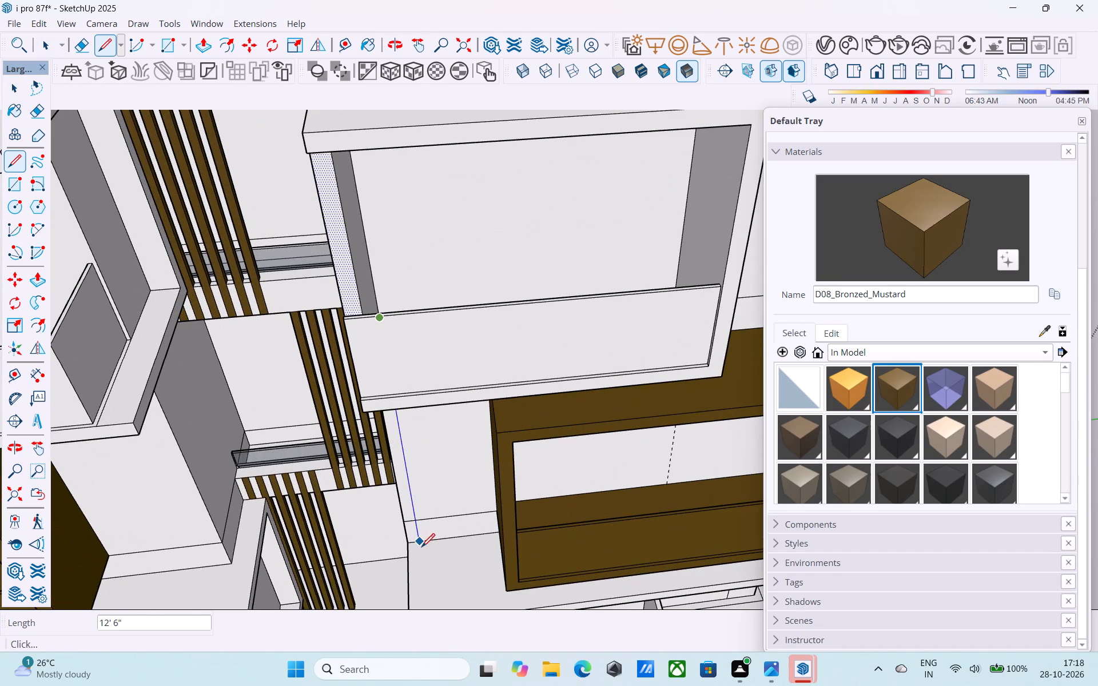
left_click(421, 548)
key("space")
key("e")
middle_click_drag(411, 534, 428, 463)
scroll(449, 384, "up", 7)
left_click_drag(438, 337, 436, 344)
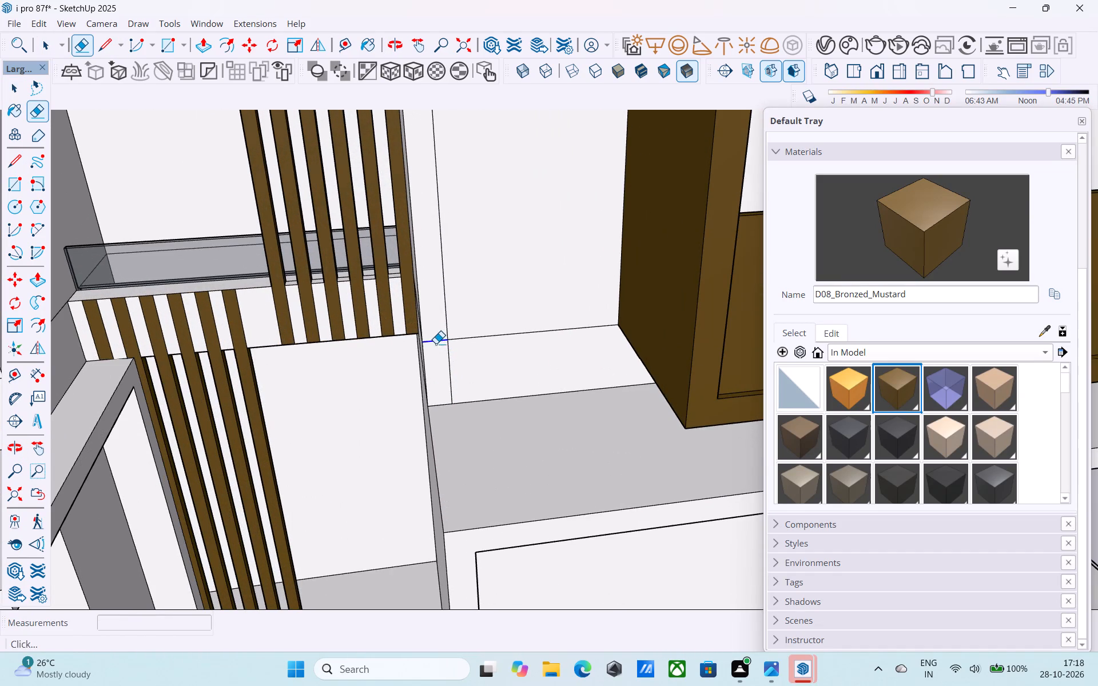
left_click_drag(436, 344, 436, 345)
Push/Pull the narrow wall strip between the slatted recess and the lower bronze balcony outward over the slab below.
key("space")
left_click(436, 345)
key("p")
left_click(436, 345)
scroll(438, 348, "down", 4)
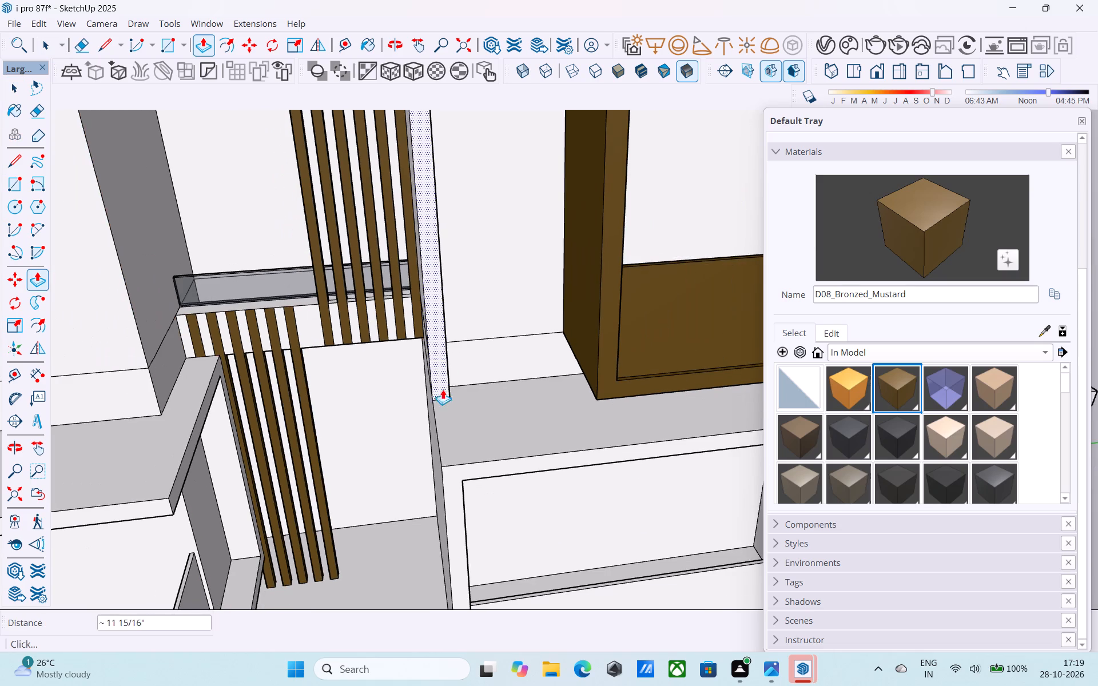
left_click(456, 450)
key("space")
Save the model.
scroll(456, 450, "down", 11)
middle_click_drag(488, 433, 483, 452, "shift")
key("ctrl+s")
Examine the extended wall strips beside the slatted recess and the overall front facade for remaining gaps.
scroll(482, 430, "down", 6)
middle_click_drag(478, 426, 472, 408, "shift")
middle_click_drag(455, 346, 506, 512, "shift")
scroll(512, 453, "up", 10)
middle_click_drag(497, 451, 463, 352)
scroll(488, 409, "up", 5)
scroll(514, 415, "down", 4)
middle_click_drag(516, 434, 578, 513)
scroll(497, 444, "up", 3)
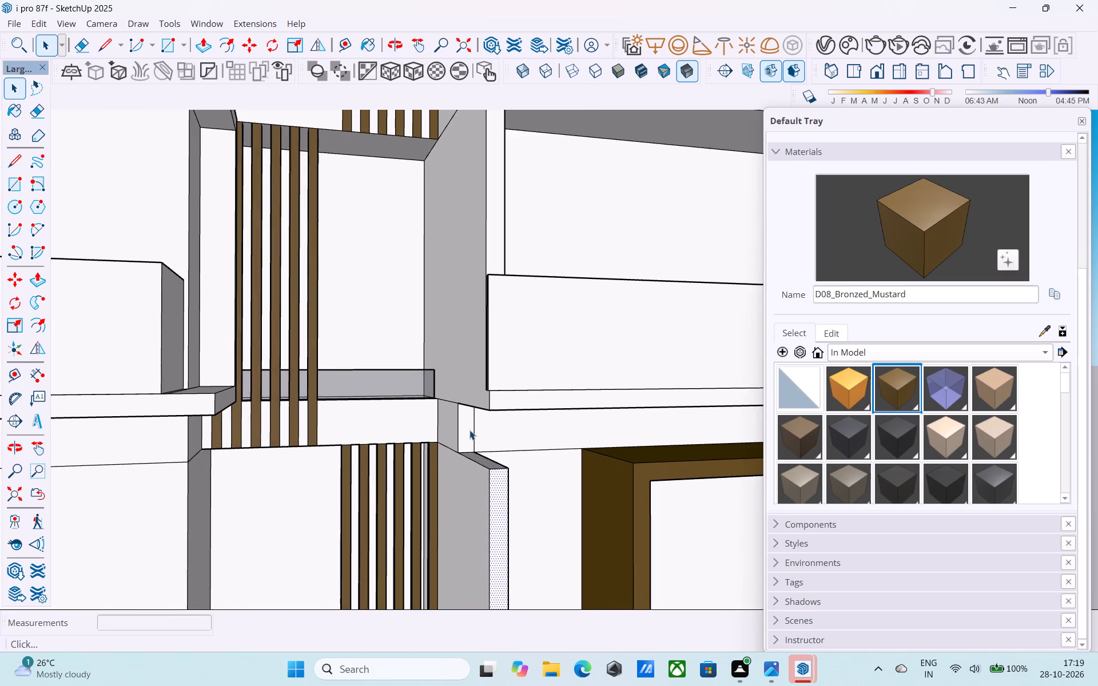
scroll(470, 426, "down", 18)
middle_click_drag(484, 439, 360, 390)
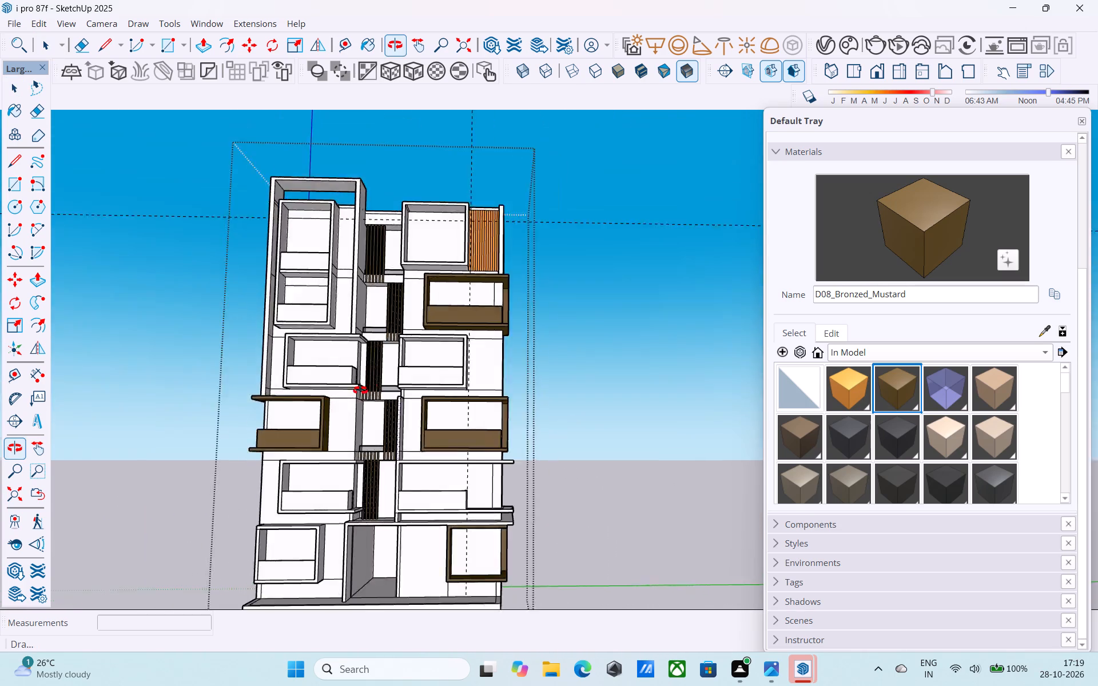
middle_click_drag(360, 390, 374, 405)
scroll(374, 405, "up", 3)
middle_click_drag(408, 415, 410, 416, "shift")
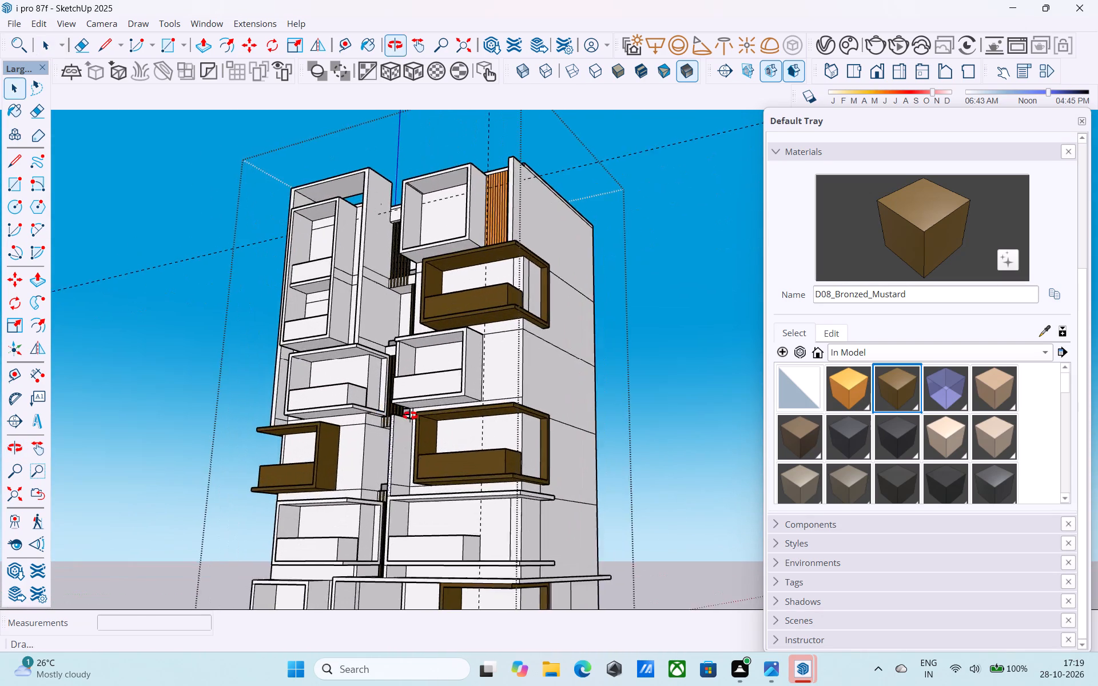
Push/Pull the short narrow wall strip directly below the white box balcony beside the slatted recess outward 4'.
middle_click_drag(410, 416, 512, 440, "shift")
scroll(555, 437, "up", 6)
middle_click_drag(570, 450, 617, 469, "shift")
scroll(636, 489, "up", 5)
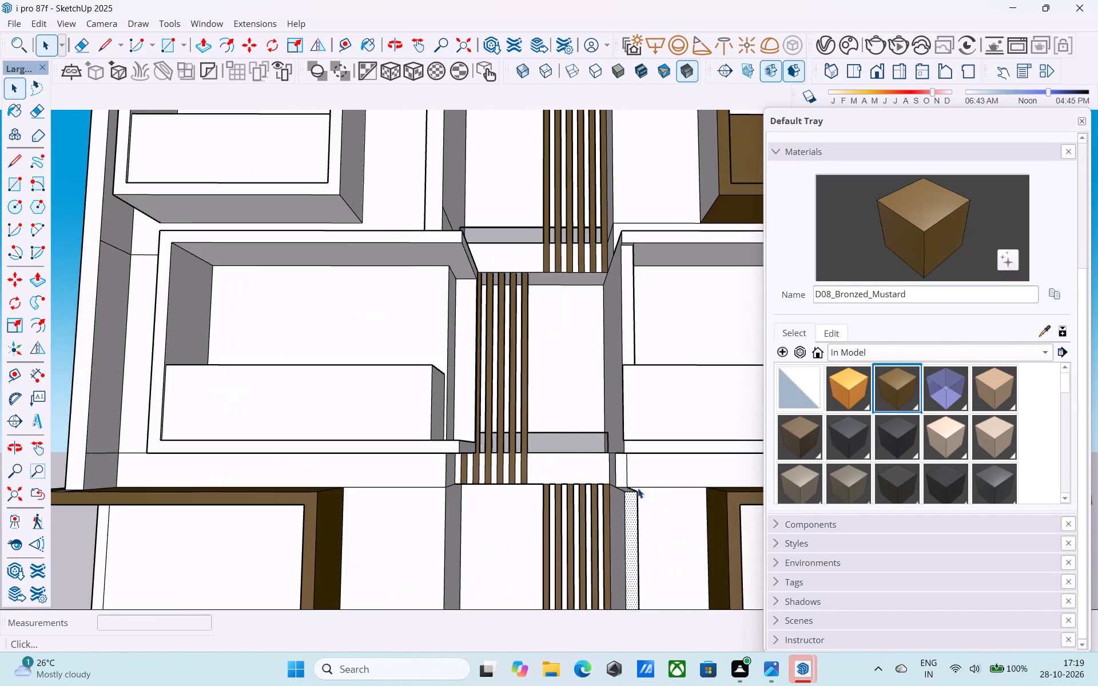
scroll(638, 488, "up", 4)
left_click(617, 465)
scroll(617, 465, "up", 3)
key("p")
left_click(617, 465)
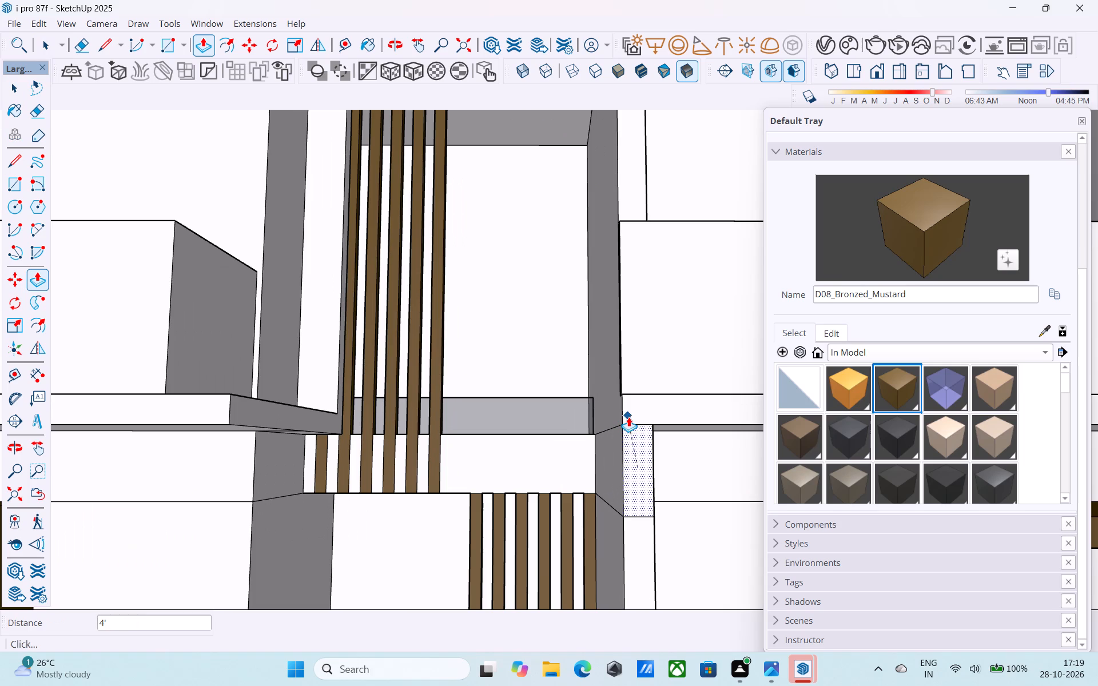
left_click(628, 417)
key("space")
Erase the leftover horizontal edge between the two extended strip pieces below the white box balcony and save the model.
scroll(524, 413, "down", 5)
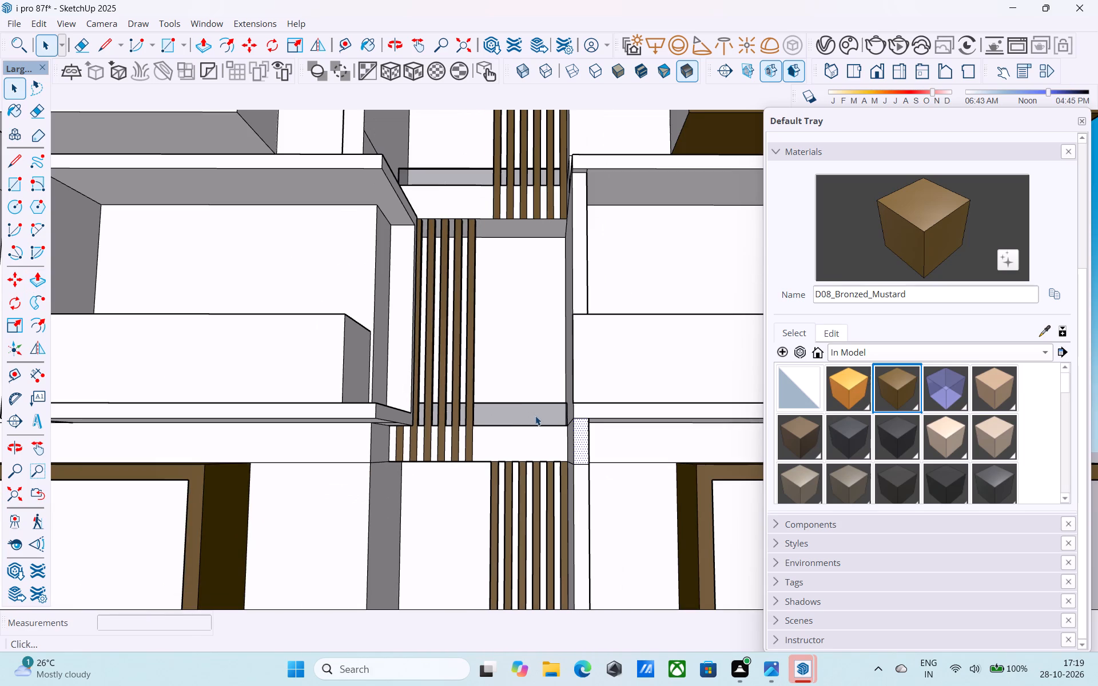
middle_click_drag(535, 416, 552, 417)
scroll(560, 421, "down", 3)
scroll(575, 445, "up", 7)
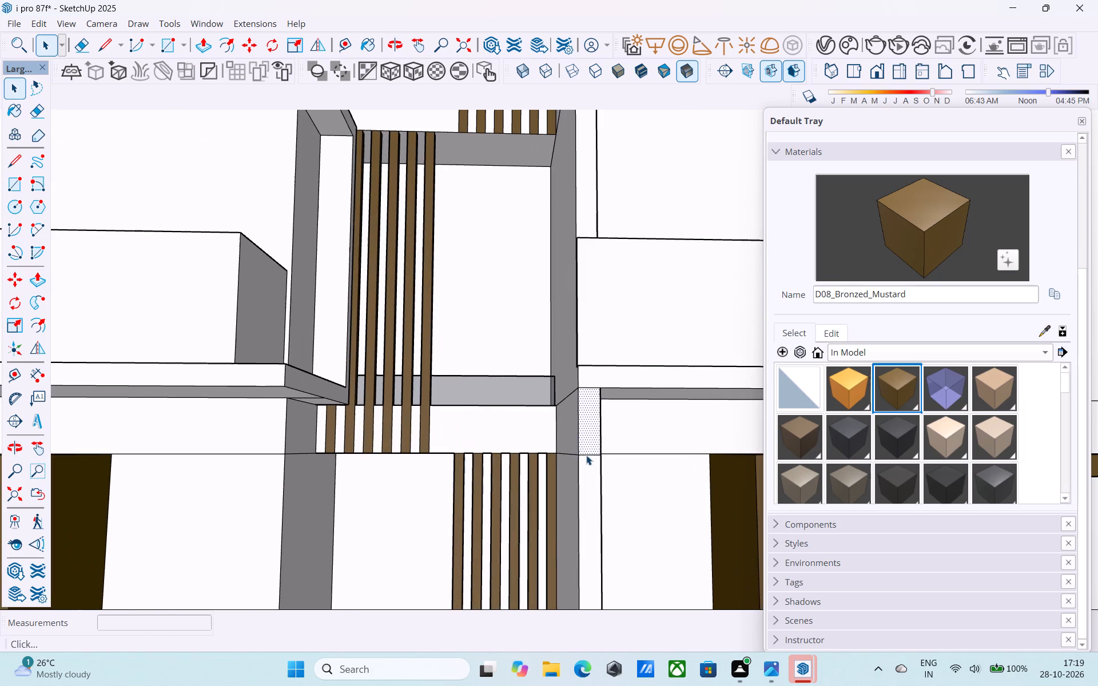
key("e")
left_click(586, 455)
key("space")
scroll(588, 457, "down", 3)
key("ctrl+s")
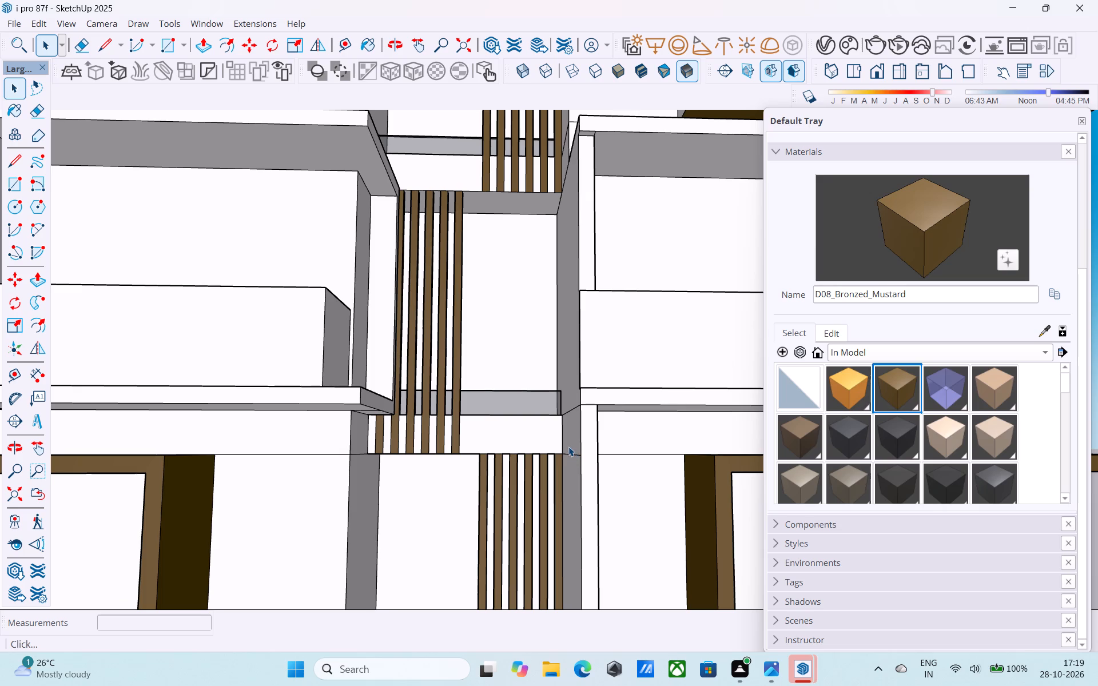
Examine the merged wall strip and the balconies on both sides of the slatted recess.
scroll(568, 446, "down", 6)
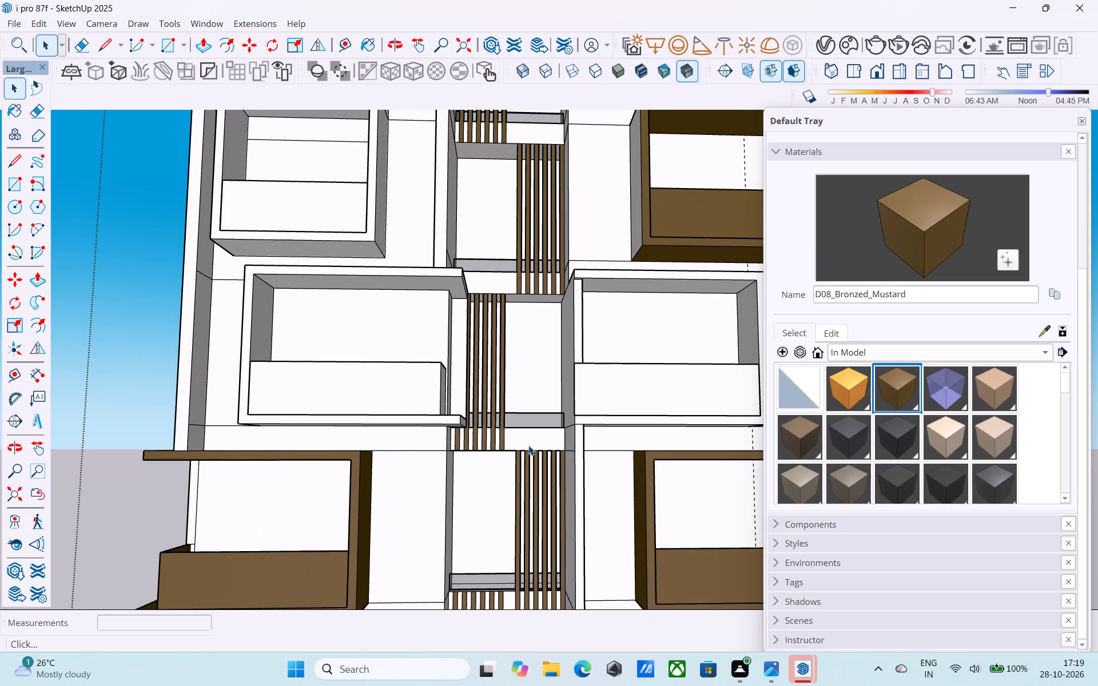
scroll(516, 445, "down", 5)
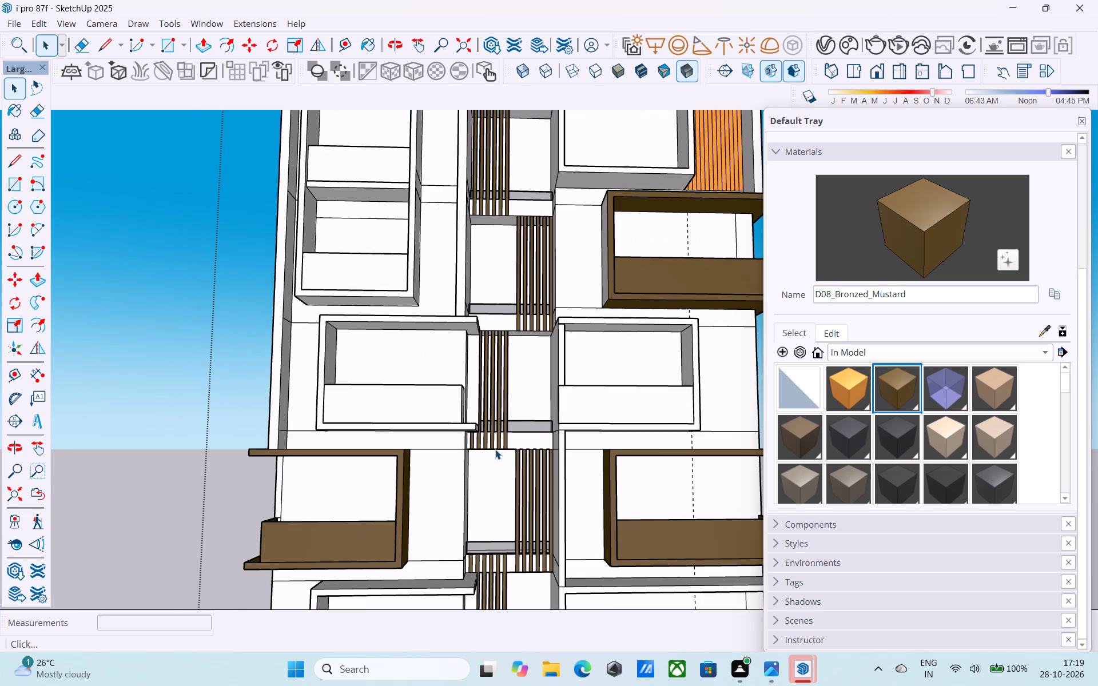
scroll(495, 449, "down", 3)
middle_click_drag(492, 449, 460, 536)
scroll(513, 454, "up", 3)
scroll(513, 454, "down", 4)
middle_click_drag(513, 454, 499, 413)
scroll(499, 413, "up", 5)
Save the model.
key("ctrl+s")
Examine the front facade and the slatted recess for wall strips on the upper floors that still sit back.
scroll(507, 412, "down", 5)
middle_click_drag(499, 445, 528, 374)
middle_click_drag(528, 374, 505, 350)
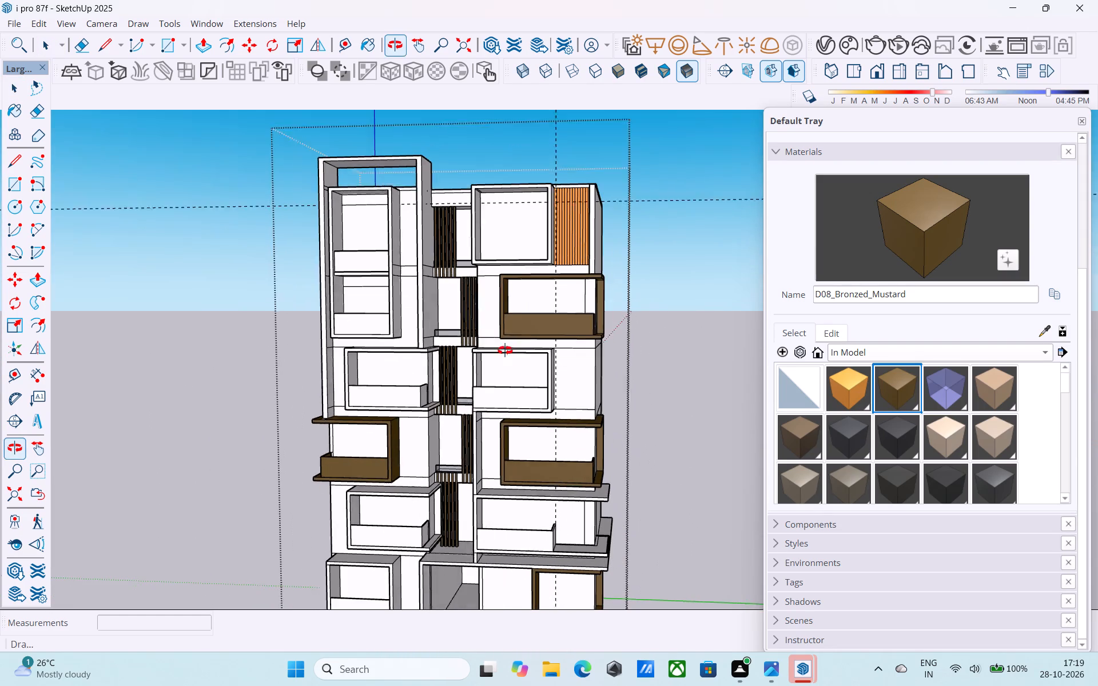
middle_click_drag(505, 350, 504, 350)
scroll(507, 323, "down", 5)
middle_click_drag(507, 322, 500, 297)
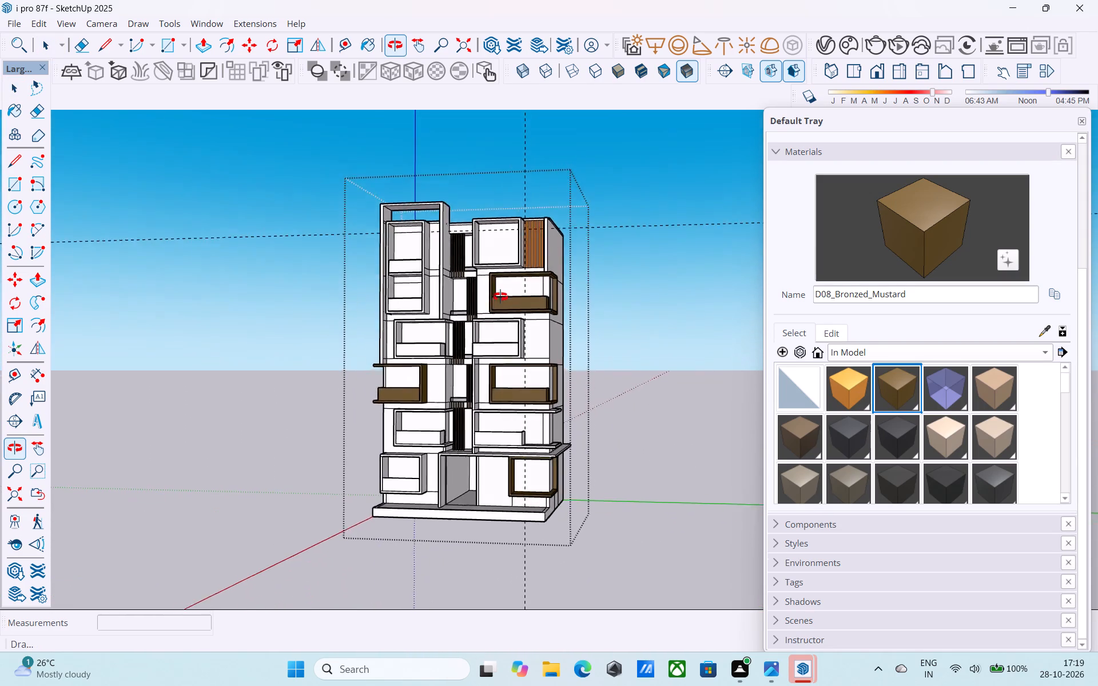
middle_click_drag(500, 297, 531, 290)
scroll(530, 289, "up", 5)
middle_click_drag(531, 314, 562, 328)
scroll(519, 305, "down", 5)
middle_click_drag(535, 340, 584, 369)
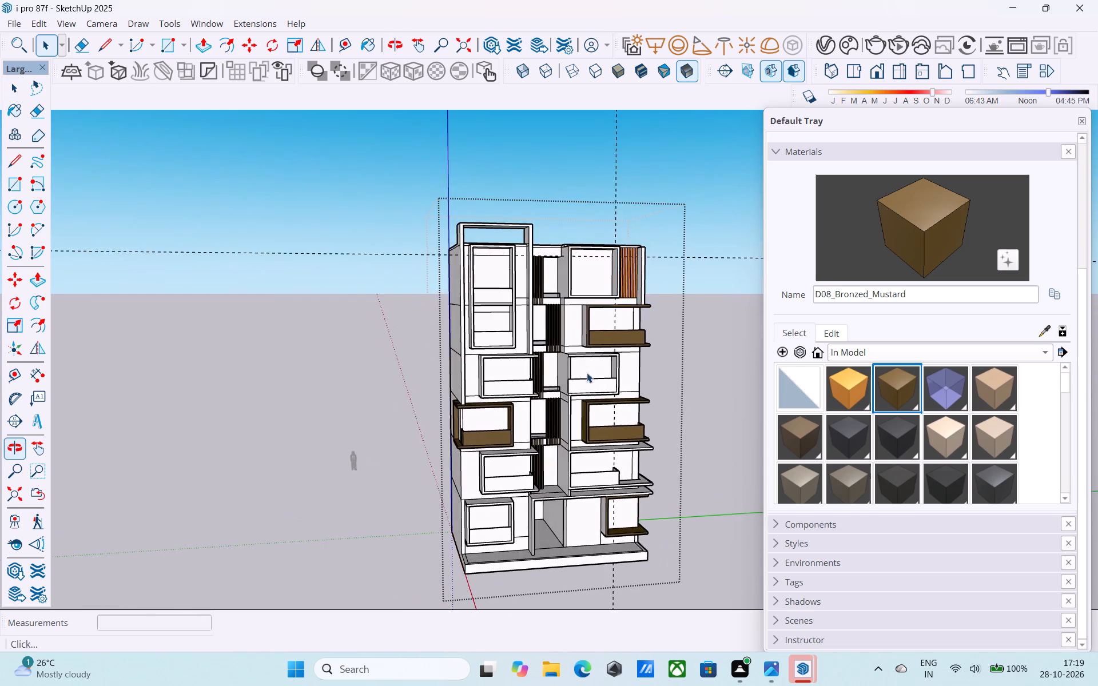
scroll(588, 379, "up", 12)
middle_click_drag(561, 388, 547, 250)
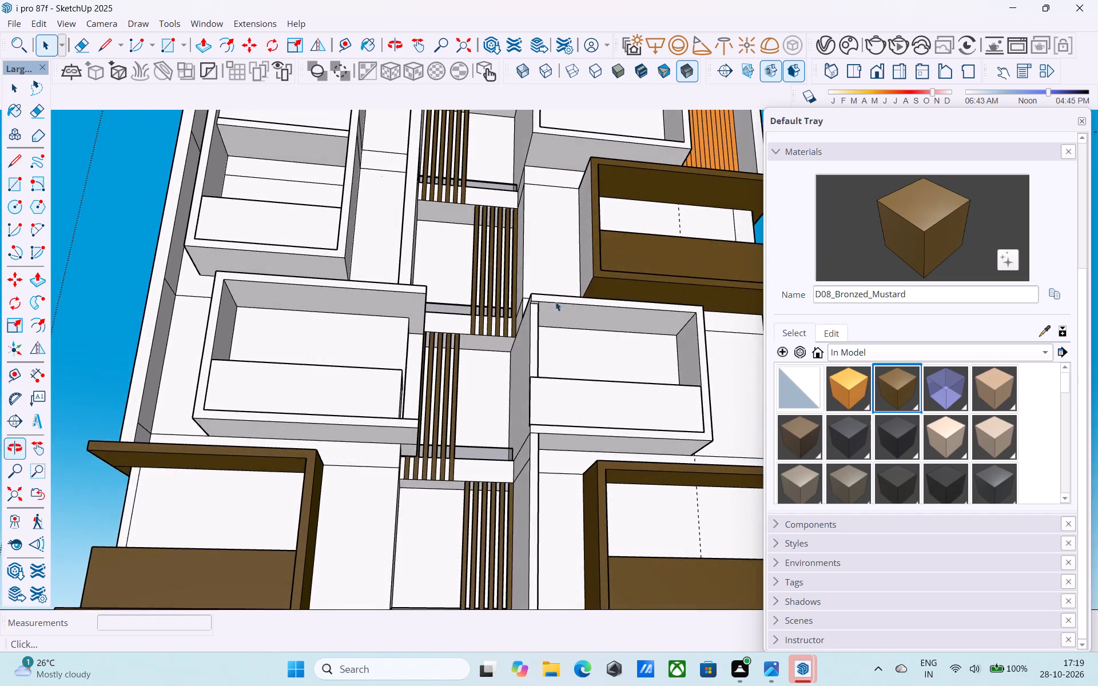
scroll(546, 336, "up", 9)
scroll(528, 313, "down", 6)
scroll(528, 313, "up", 1)
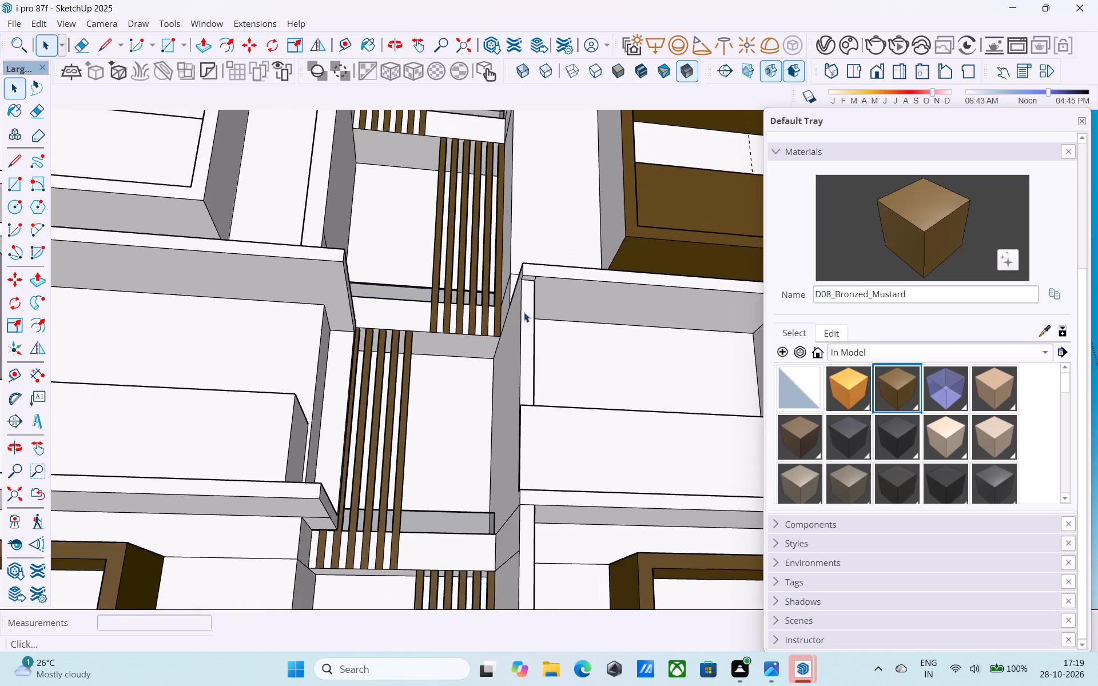
scroll(524, 312, "down", 5)
middle_click_drag(525, 325, 523, 356)
scroll(523, 356, "up", 7)
scroll(523, 354, "down", 9)
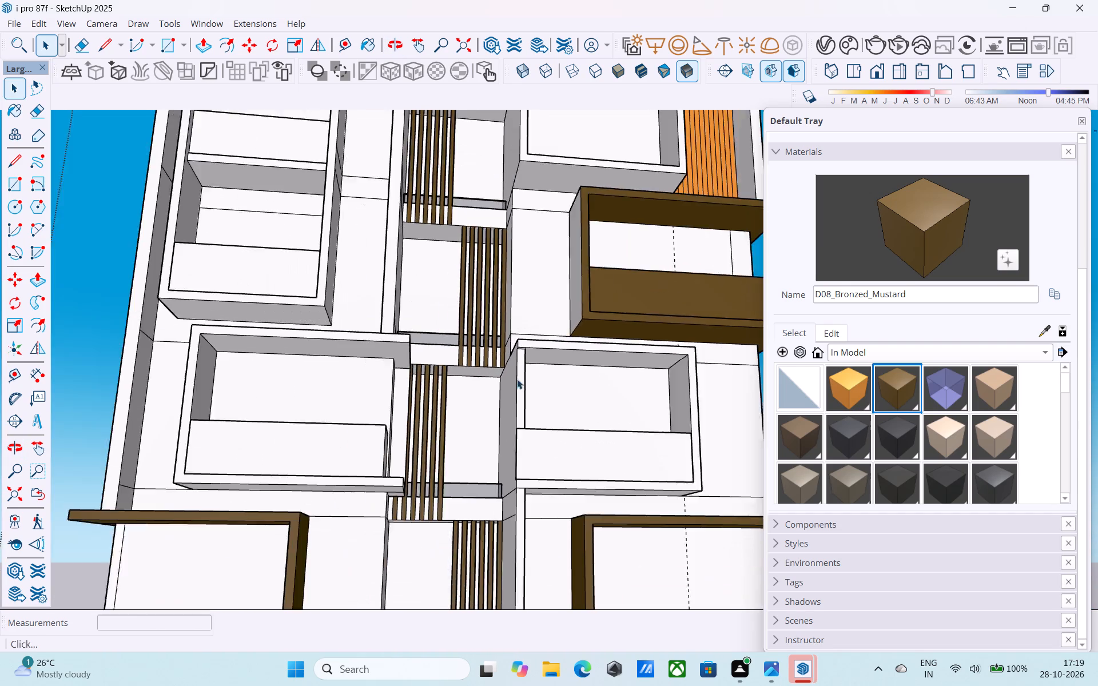
middle_click_drag(514, 400, 488, 526)
middle_click_drag(476, 417, 443, 431)
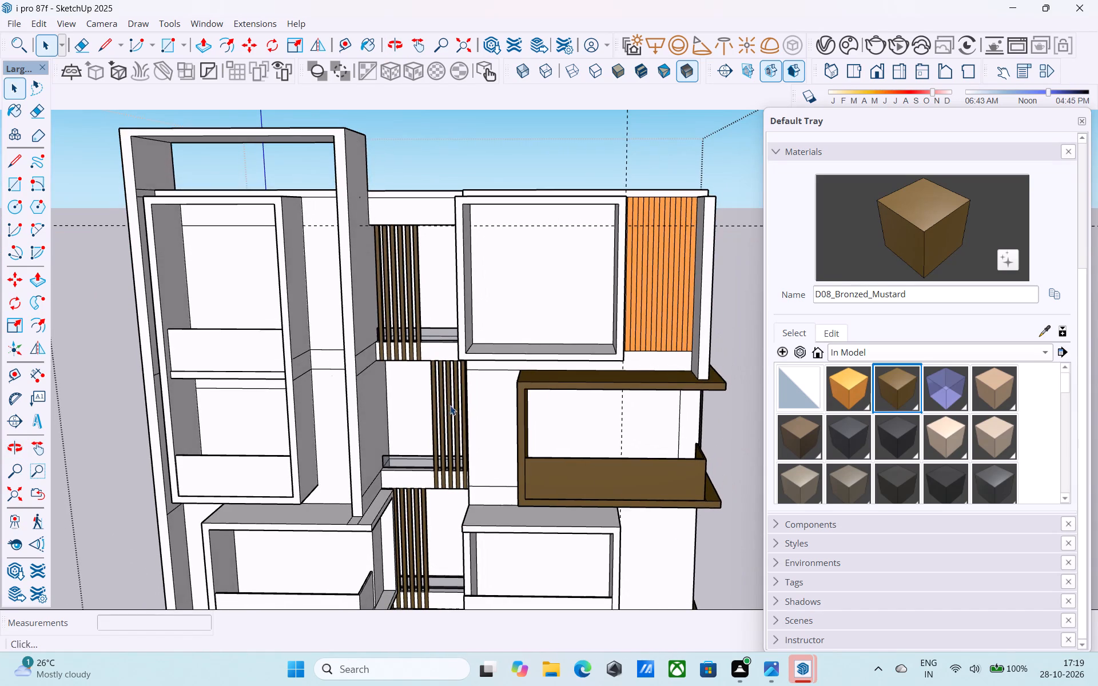
Draw a 12' 6" vertical line from the top-floor white box's inner lower corner down the wall to the white balcony below.
middle_click_drag(450, 405, 428, 402)
scroll(439, 396, "up", 3)
key("l")
left_click(485, 319)
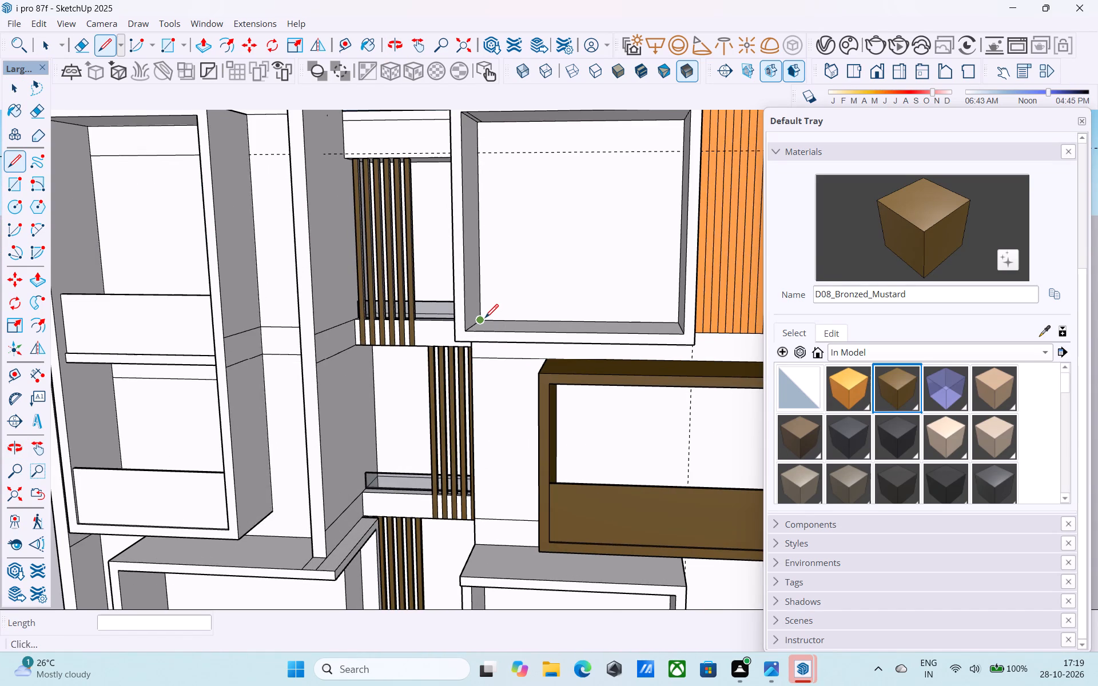
scroll(485, 319, "up", 7)
key("l")
left_click(481, 317)
scroll(481, 315, "down", 5)
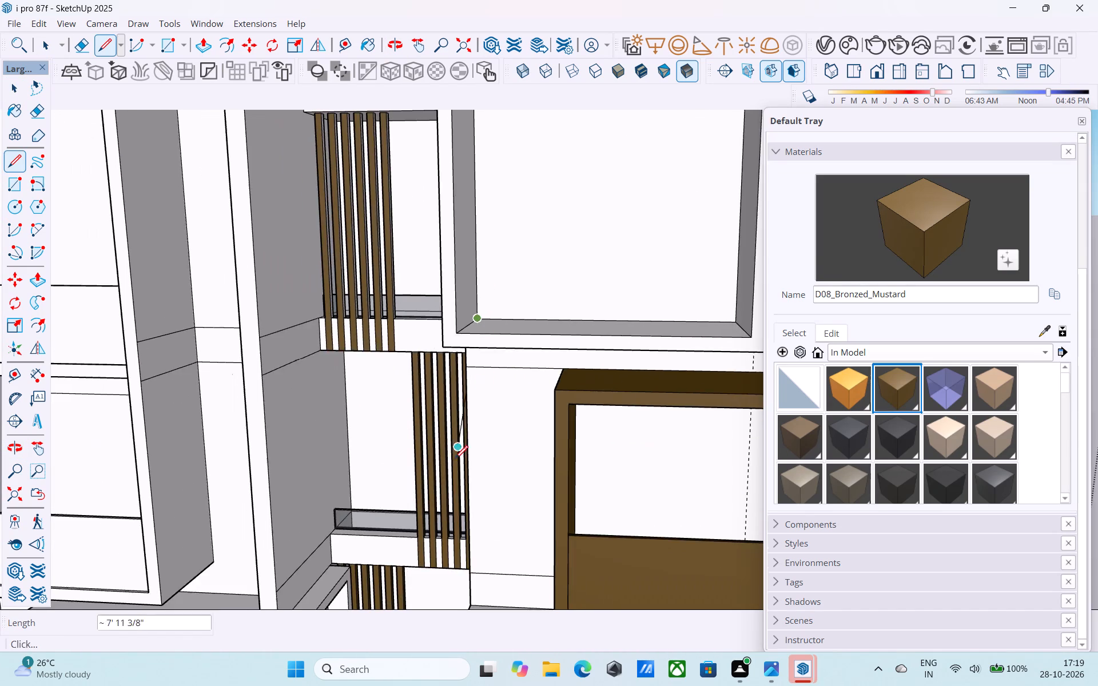
middle_click_drag(455, 460, 553, 359)
scroll(542, 433, "up", 3)
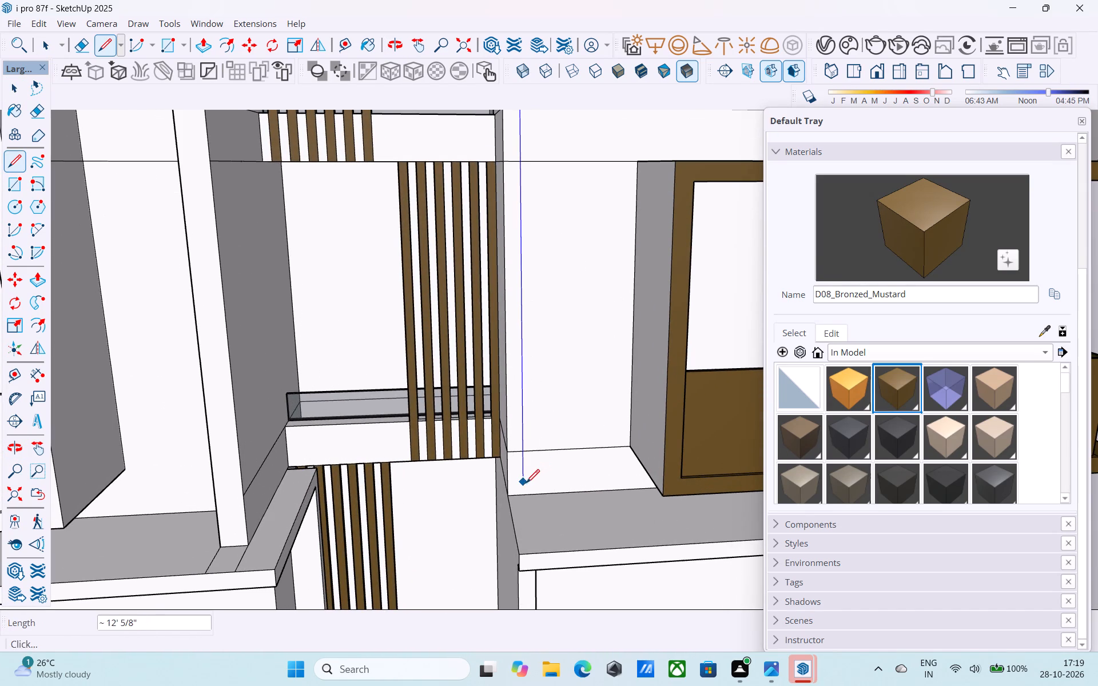
left_click(526, 497)
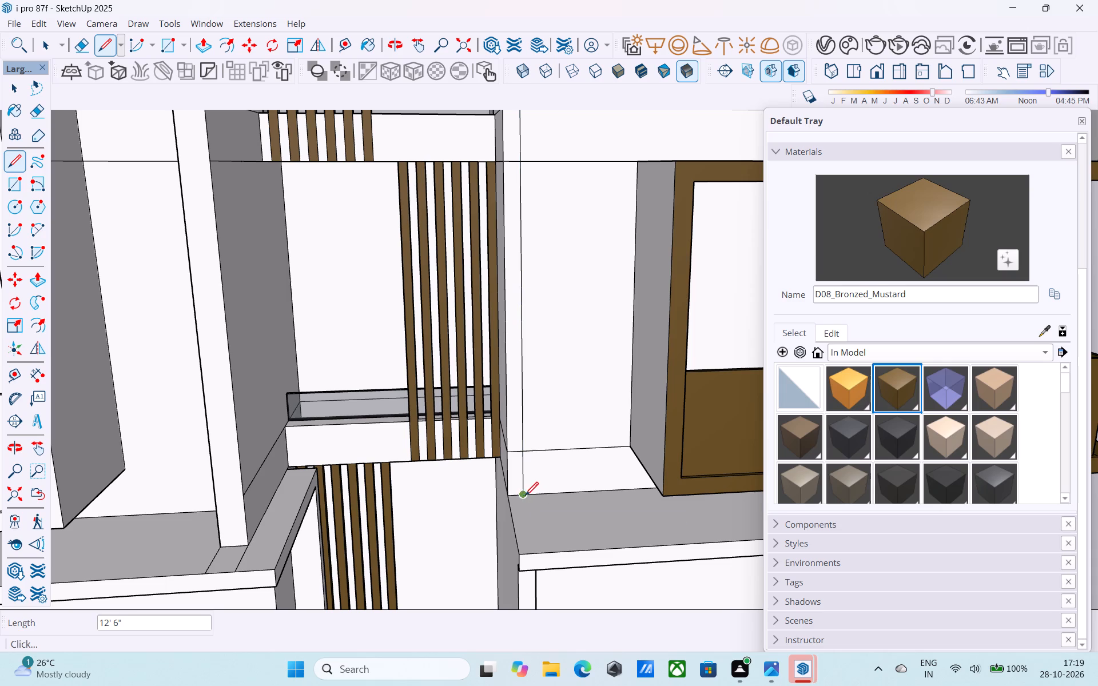
Erase the two short horizontal edges crossing the new narrow strip near its lower and upper ends.
scroll(520, 475, "up", 5)
key("e")
left_click(510, 438)
scroll(517, 432, "down", 5)
middle_click_drag(515, 438, 511, 477, "shift")
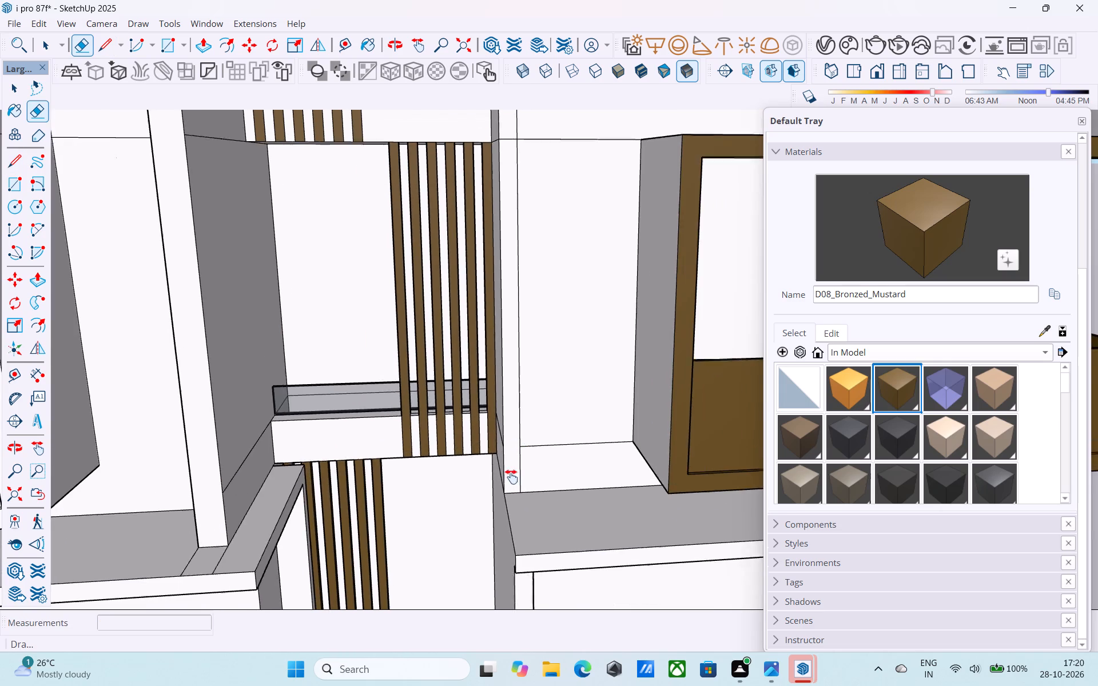
middle_click_drag(511, 477, 518, 542, "shift")
middle_click_drag(541, 315, 504, 234)
scroll(506, 232, "up", 3)
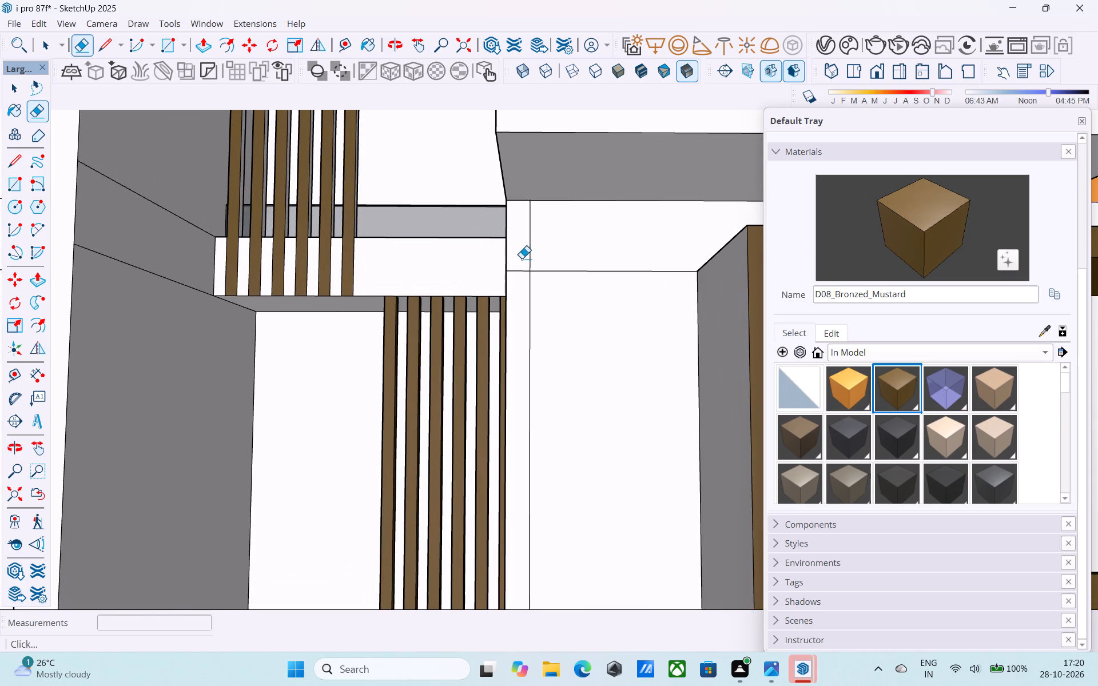
left_click_drag(520, 264, 519, 273)
Push/Pull the narrow wall strip between the slatted recess and the upper bronze balcony outward 4'.
key("space")
left_click(519, 272)
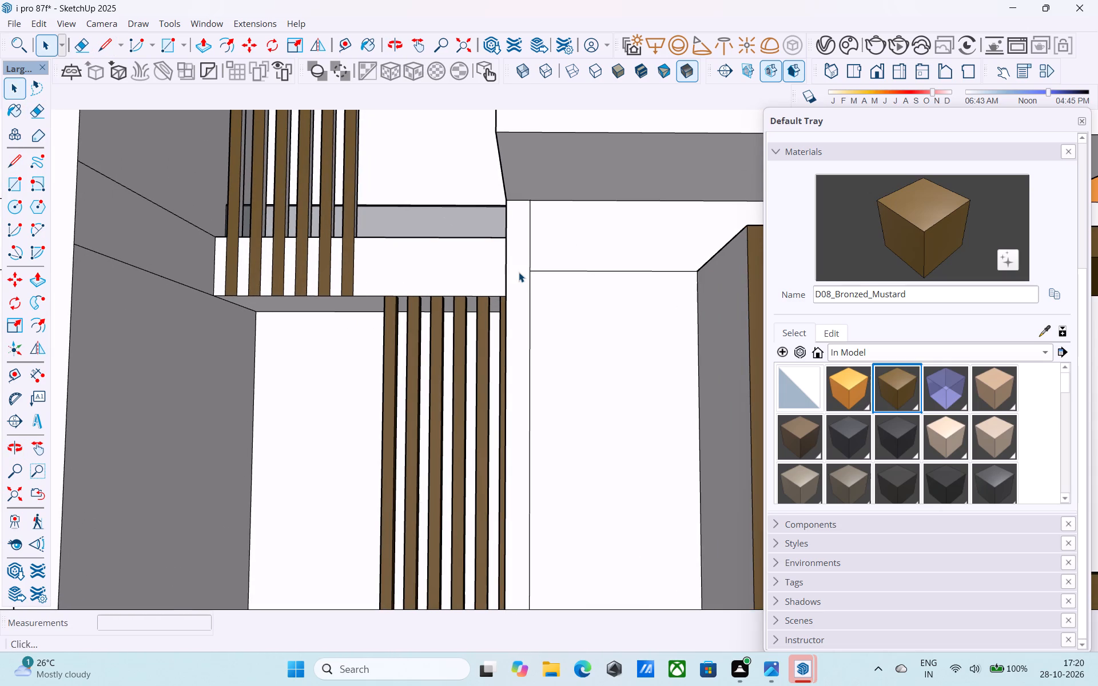
scroll(519, 272, "down", 3)
key("p")
left_click(519, 272)
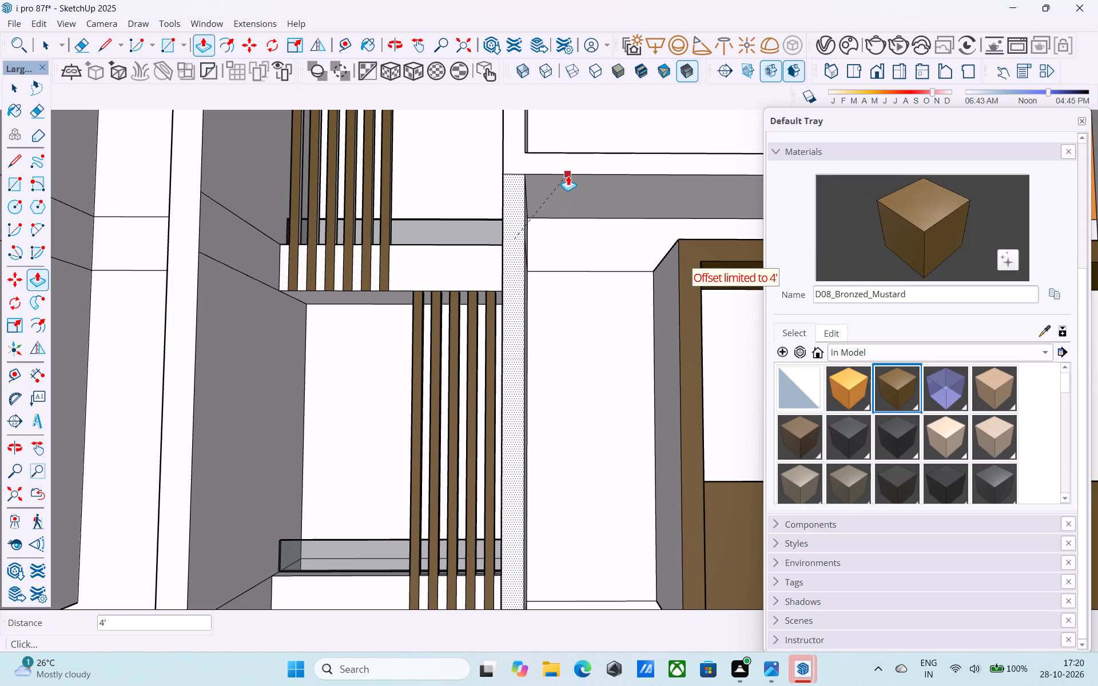
left_click(568, 176)
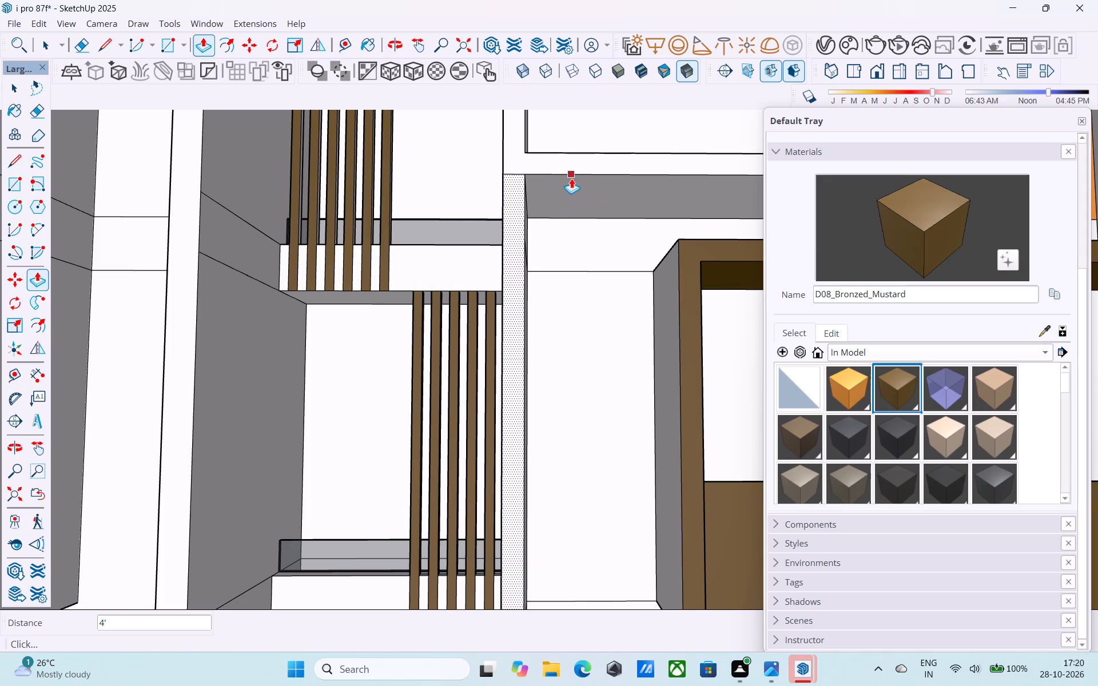
key("space")
Save the model.
scroll(564, 112, "down", 5)
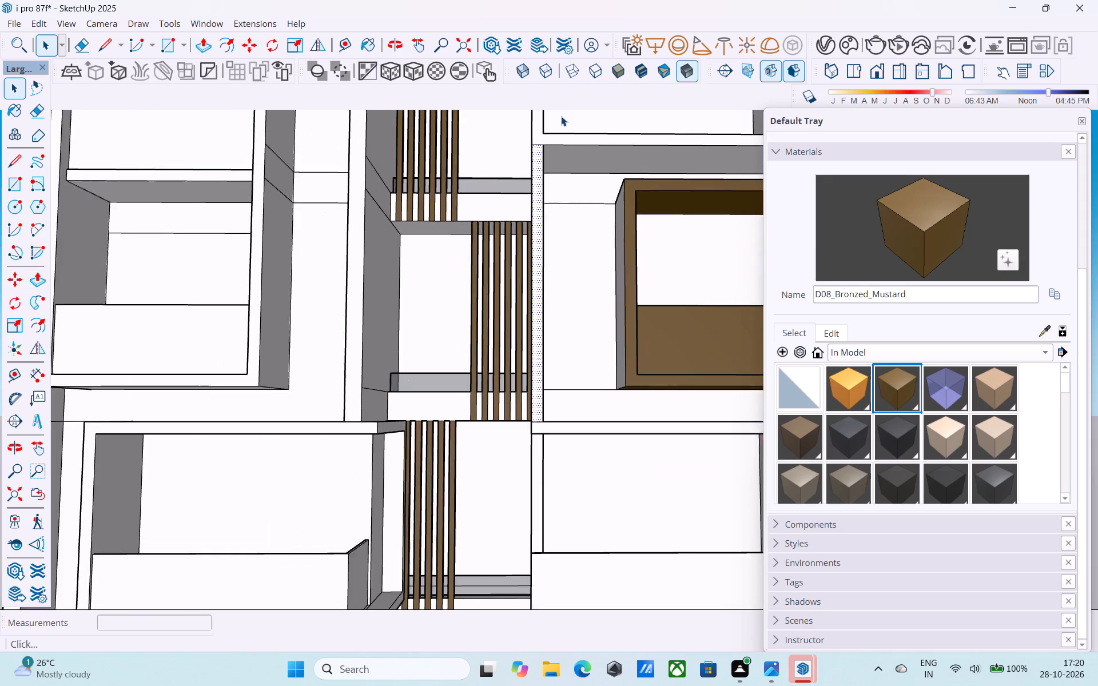
scroll(561, 116, "down", 5)
middle_click_drag(567, 133, 532, 202)
key("ctrl+s")
Examine the extended upper wall strip and the overall front facade from several angles.
scroll(535, 189, "down", 6)
middle_click_drag(535, 189, 506, 241)
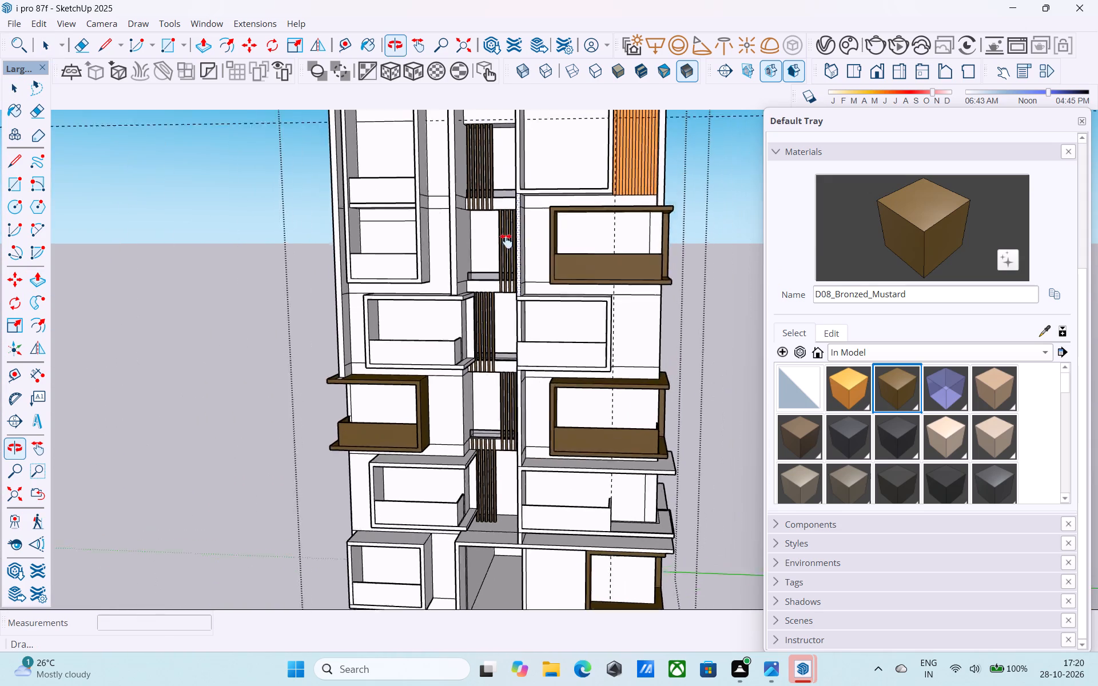
middle_click_drag(506, 241, 500, 278)
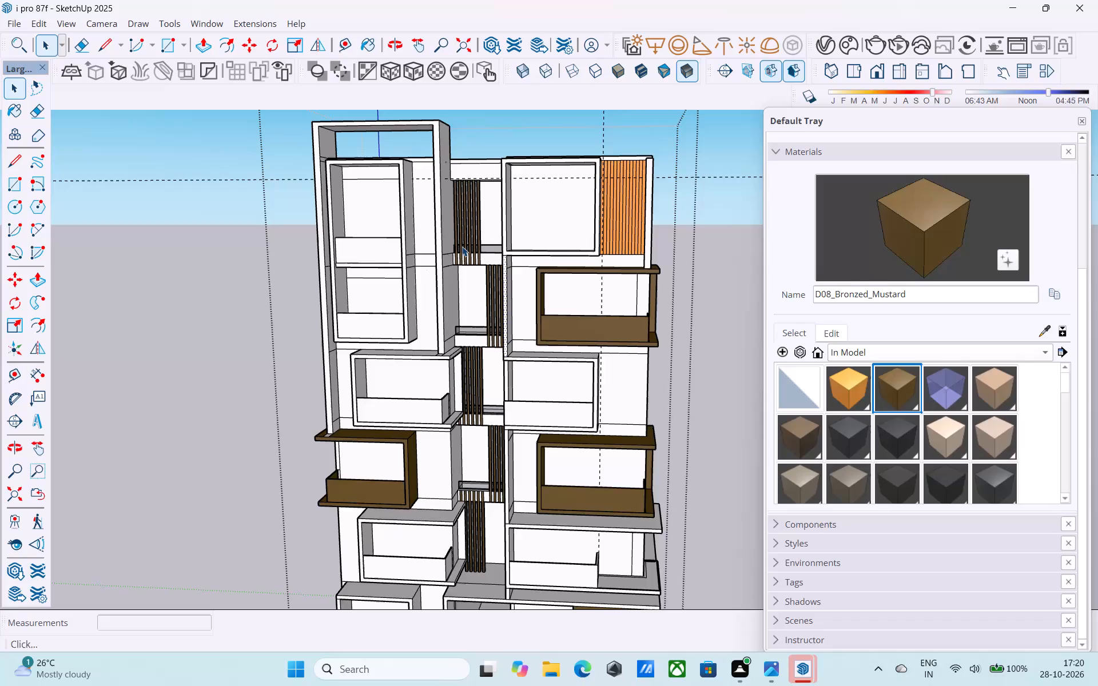
scroll(462, 246, "down", 6)
middle_click_drag(456, 244, 498, 248)
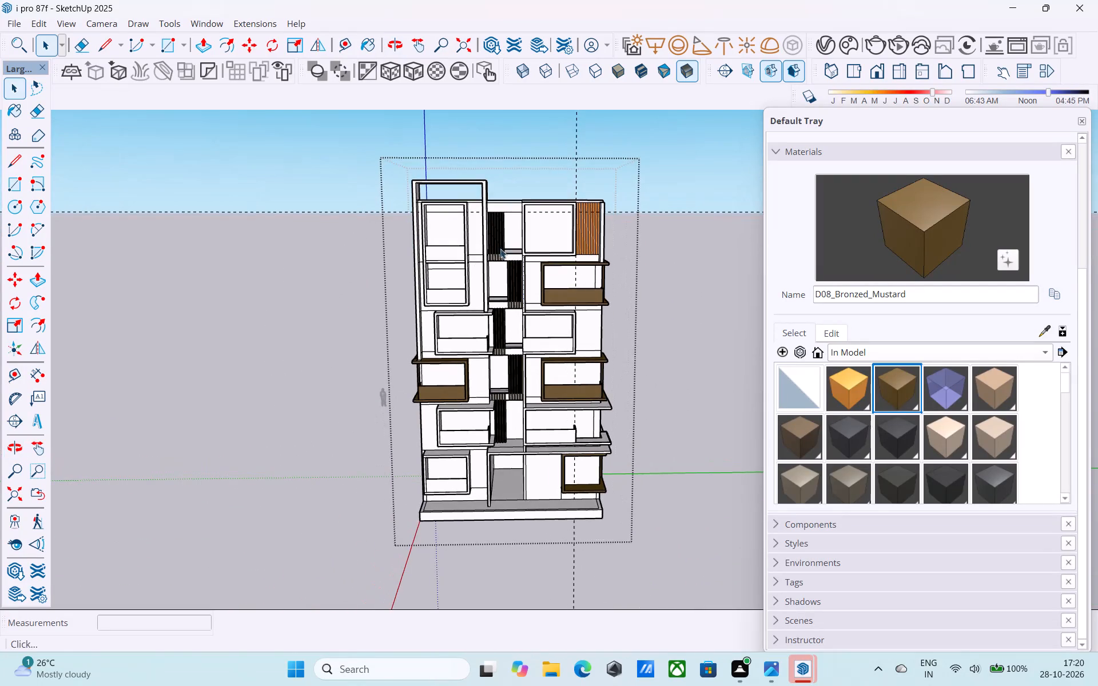
scroll(465, 224, "down", 1)
middle_click_drag(402, 233, 323, 253)
middle_click_drag(454, 254, 430, 254)
scroll(435, 245, "up", 5)
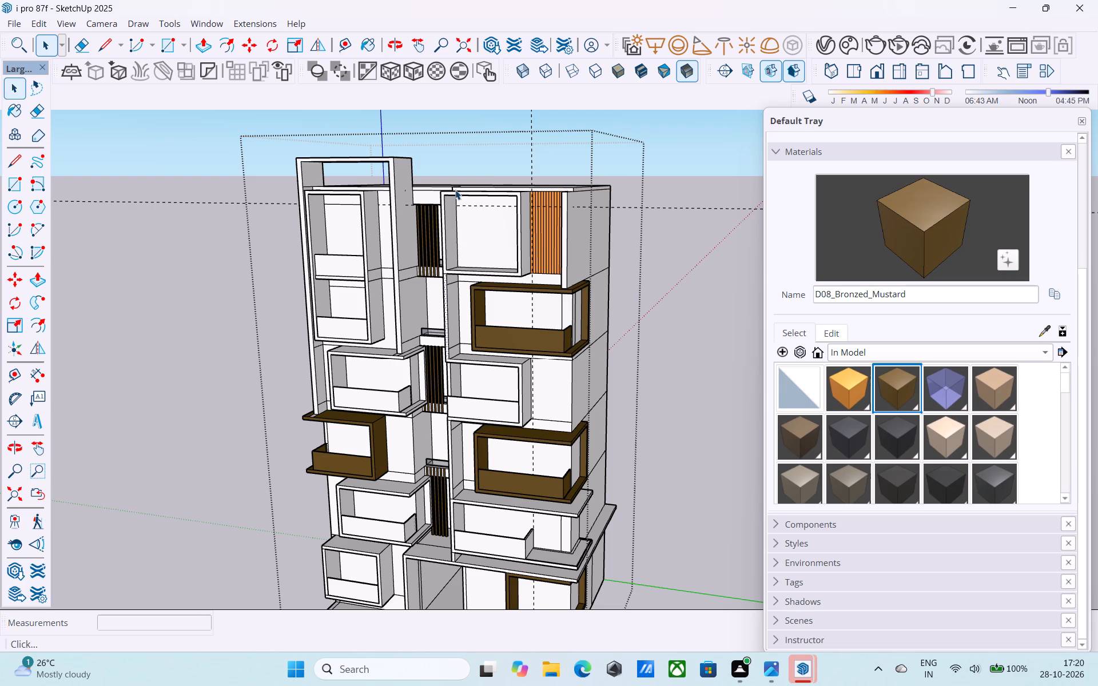
scroll(27, 77, "down", 2)
scroll(267, 312, "down", 5)
middle_click_drag(281, 313, 453, 245)
scroll(373, 273, "down", 8)
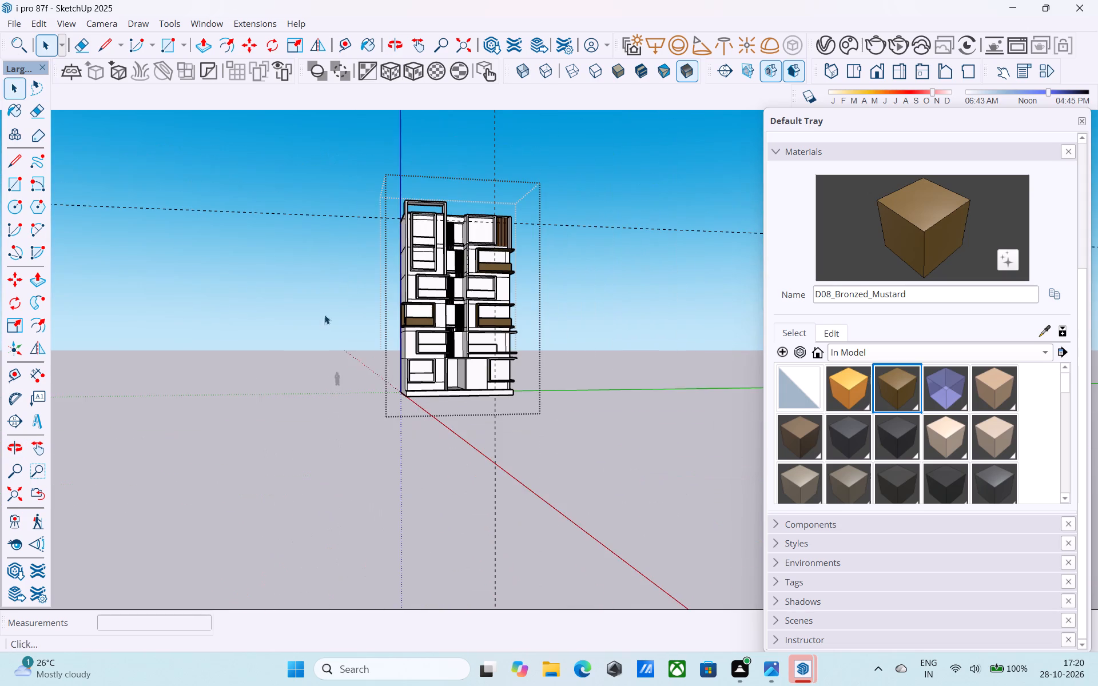
left_click(567, 265)
middle_click_drag(455, 234, 420, 331)
scroll(420, 334, "up", 8)
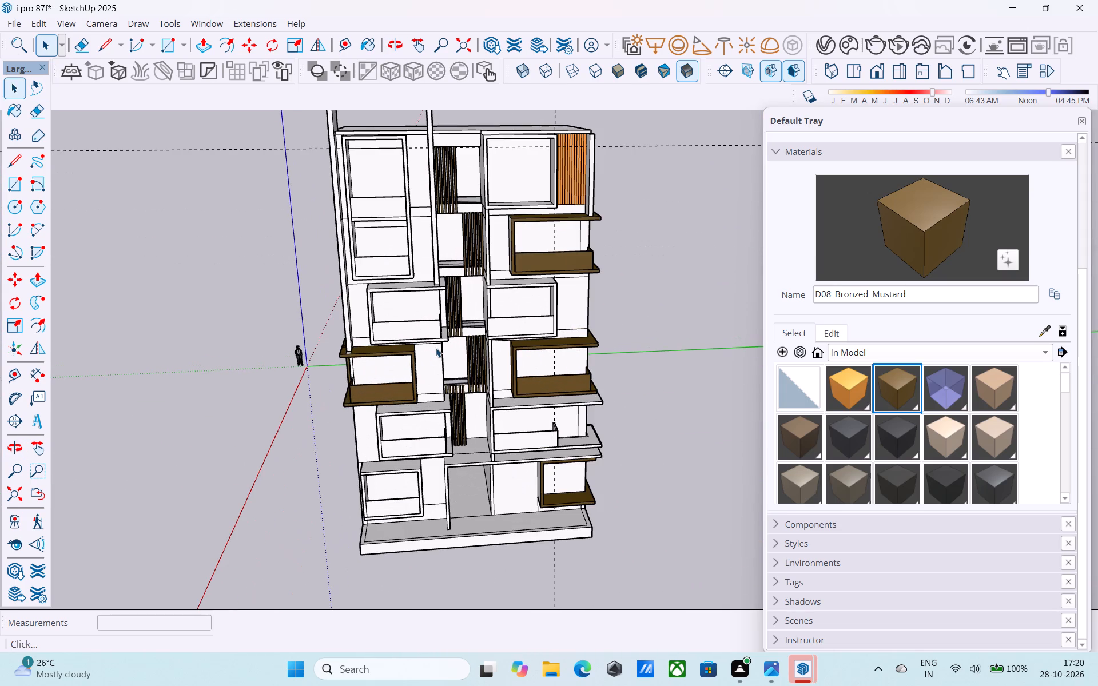
Save the model.
key("ctrl+s")
Examine the whole building from the front and side, checking the balconies, wall strips and slatted recess.
scroll(435, 346, "down", 4)
middle_click_drag(435, 346, 419, 290)
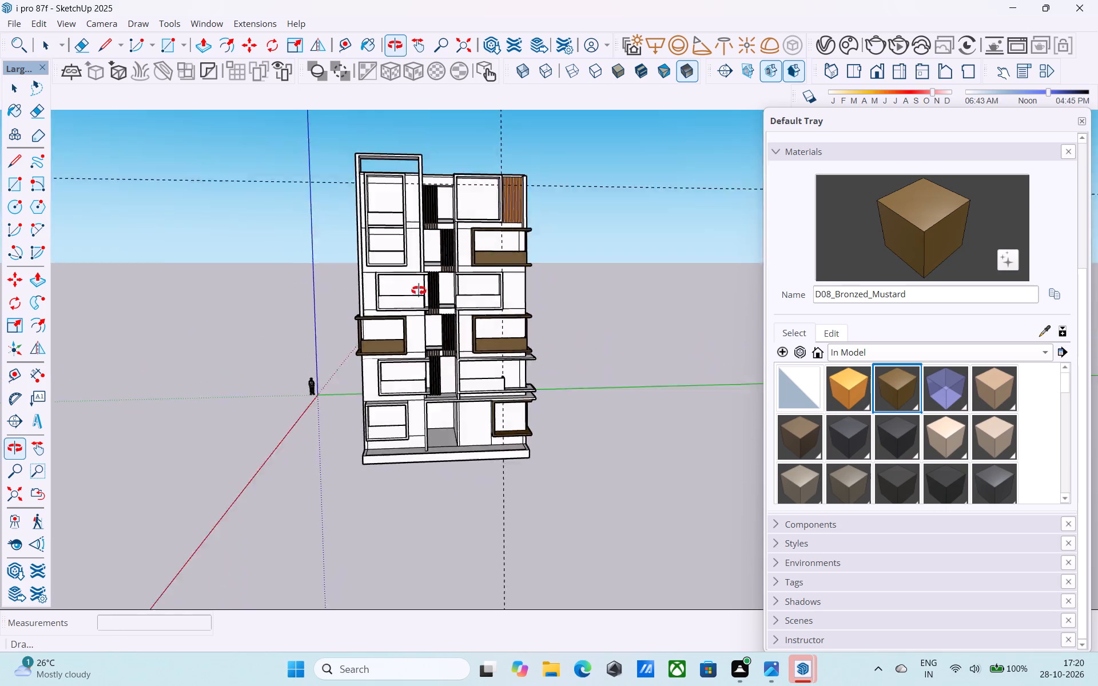
middle_click_drag(419, 290, 158, 325)
middle_click_drag(296, 325, 329, 370, "shift")
scroll(384, 367, "up", 5)
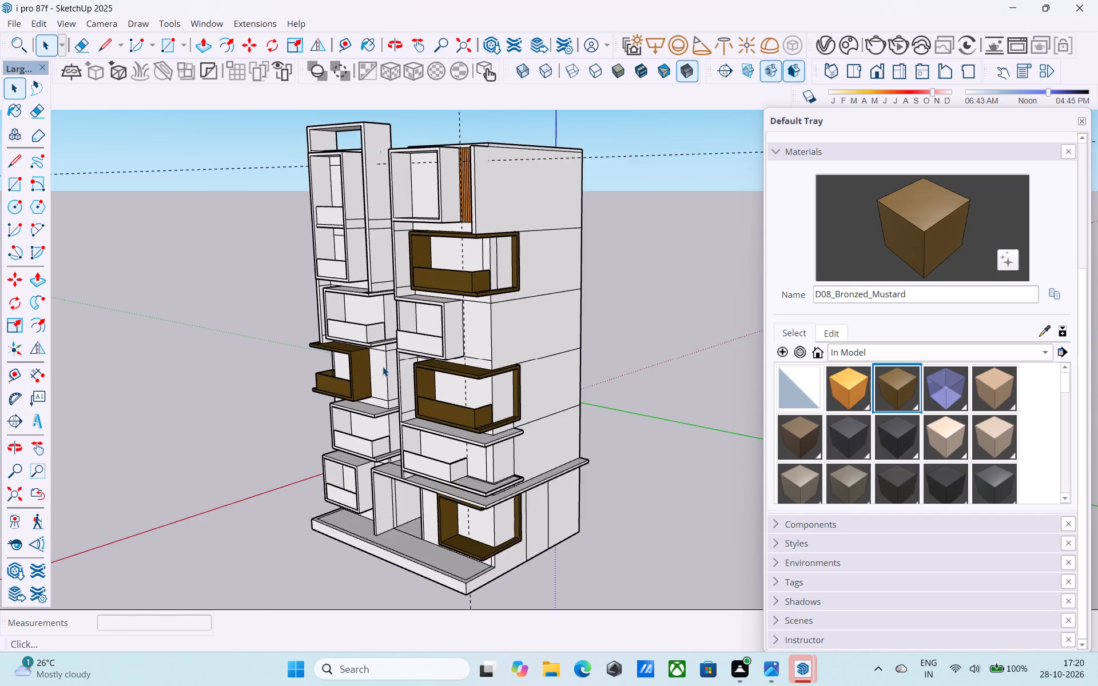
middle_click_drag(383, 366, 469, 377)
scroll(469, 377, "up", 4)
double_click(469, 377)
scroll(466, 366, "down", 6)
middle_click_drag(469, 367, 474, 323)
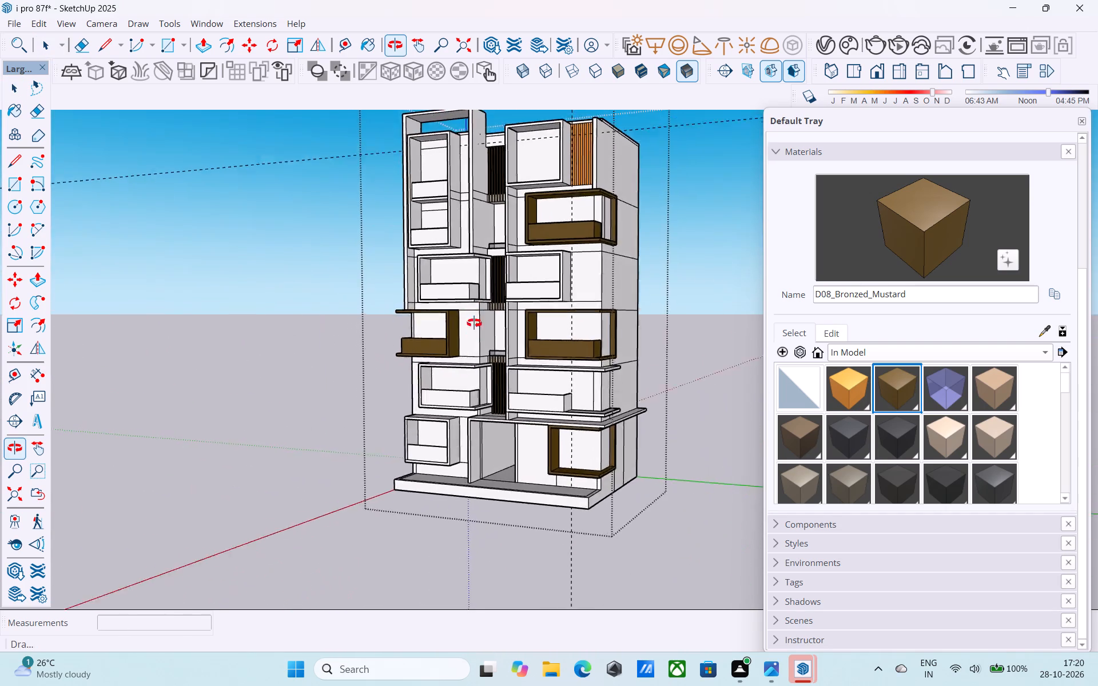
middle_click_drag(474, 323, 476, 340)
scroll(476, 335, "down", 3)
middle_click_drag(476, 336, 558, 377)
scroll(558, 377, "up", 4)
middle_click_drag(555, 387, 499, 369)
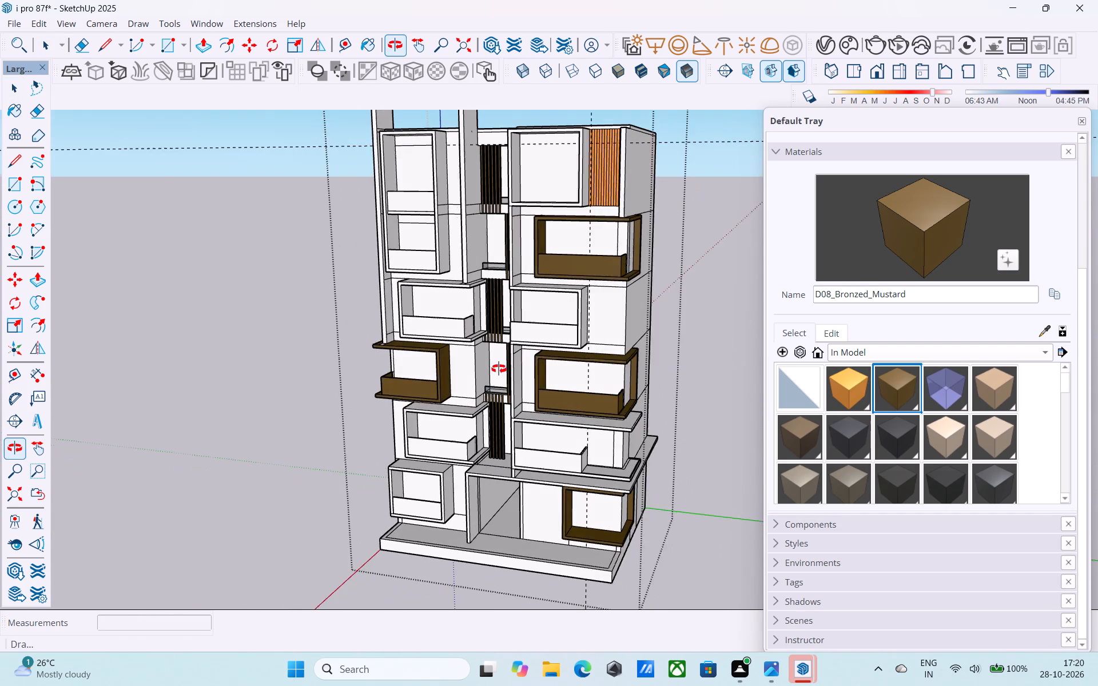
Copy the front inner floor edge of the top-floor white balcony frame beside the orange slats 4 1/2" inward.
middle_click_drag(499, 369, 498, 369)
scroll(498, 369, "up", 4)
scroll(494, 366, "down", 6)
middle_click_drag(494, 366, 482, 314)
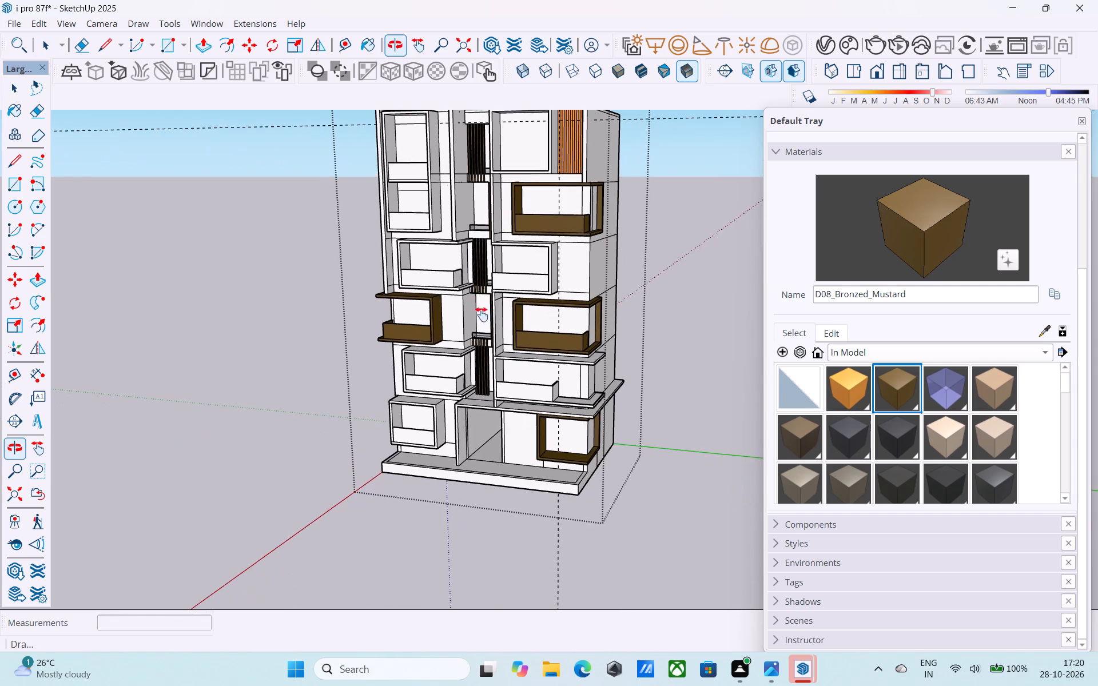
middle_click_drag(482, 314, 463, 313)
scroll(509, 364, "up", 4)
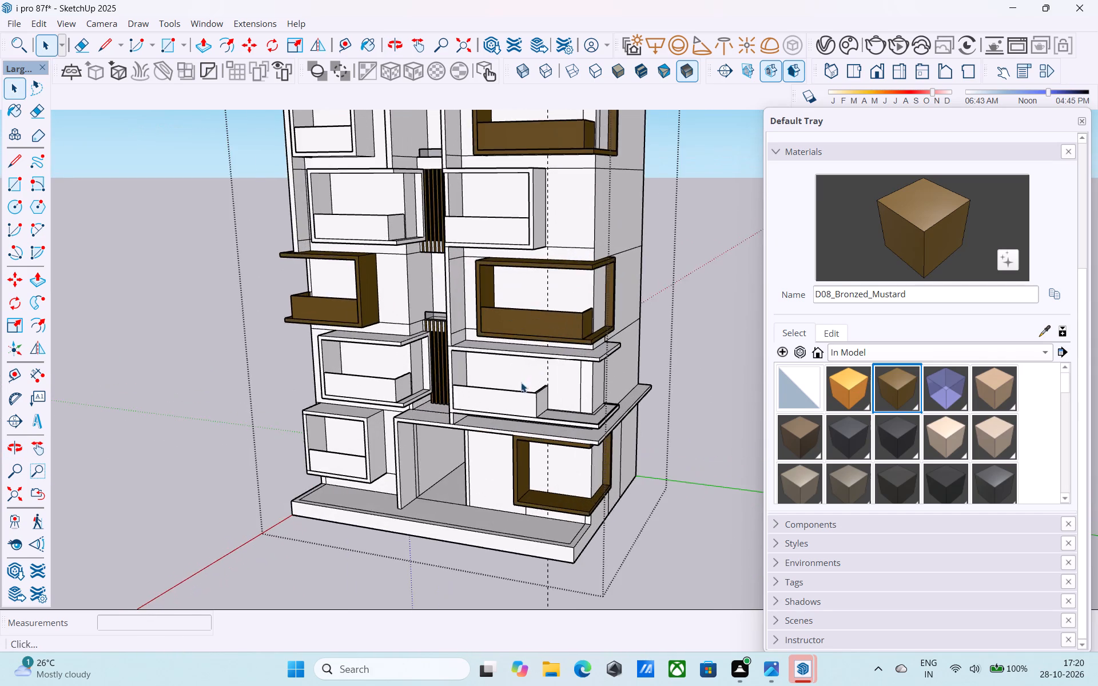
scroll(522, 387, "down", 3)
middle_click_drag(518, 393, 539, 512, "shift")
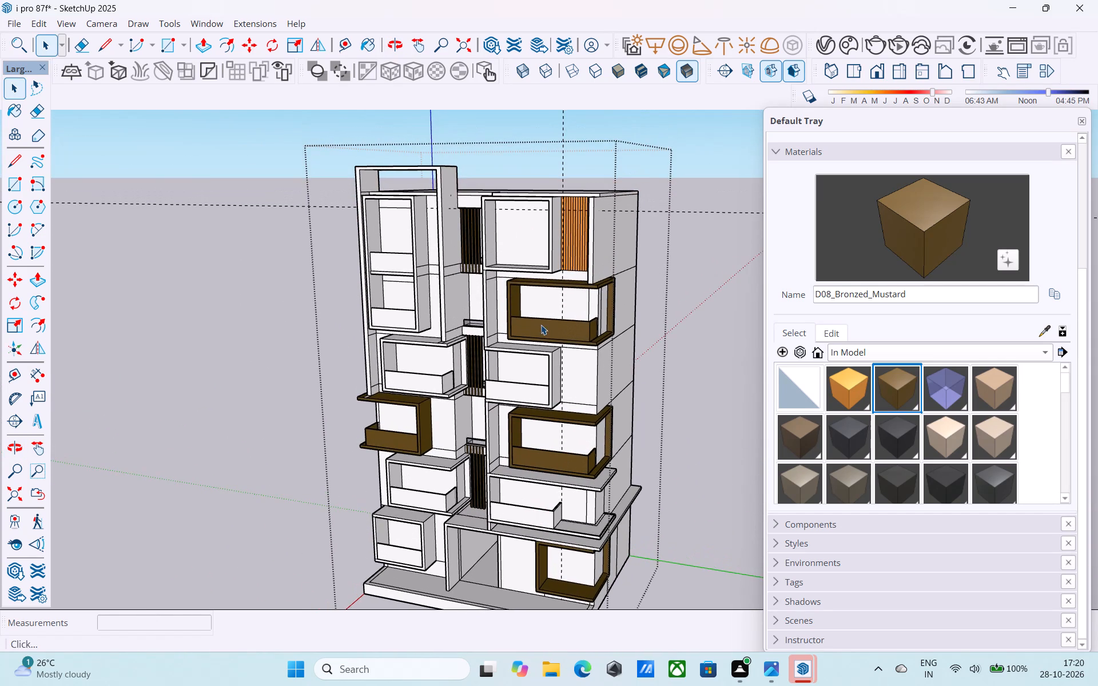
middle_click_drag(531, 275, 537, 385)
scroll(538, 385, "up", 11)
middle_click_drag(514, 376, 510, 376)
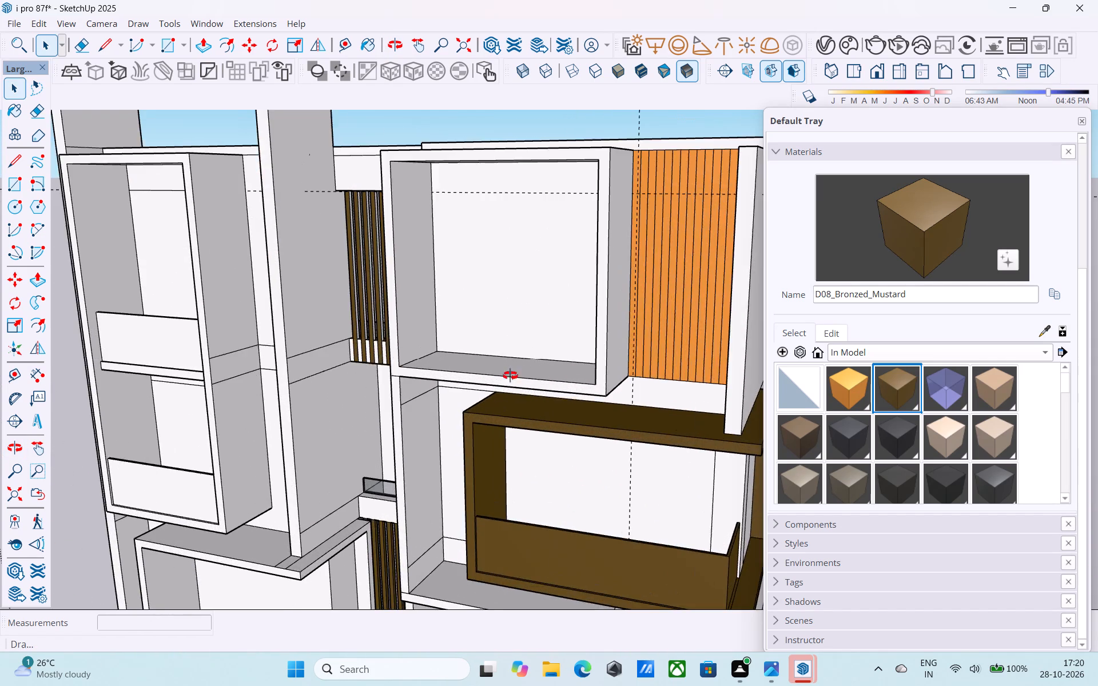
middle_click_drag(510, 376, 432, 428)
scroll(293, 458, "up", 8)
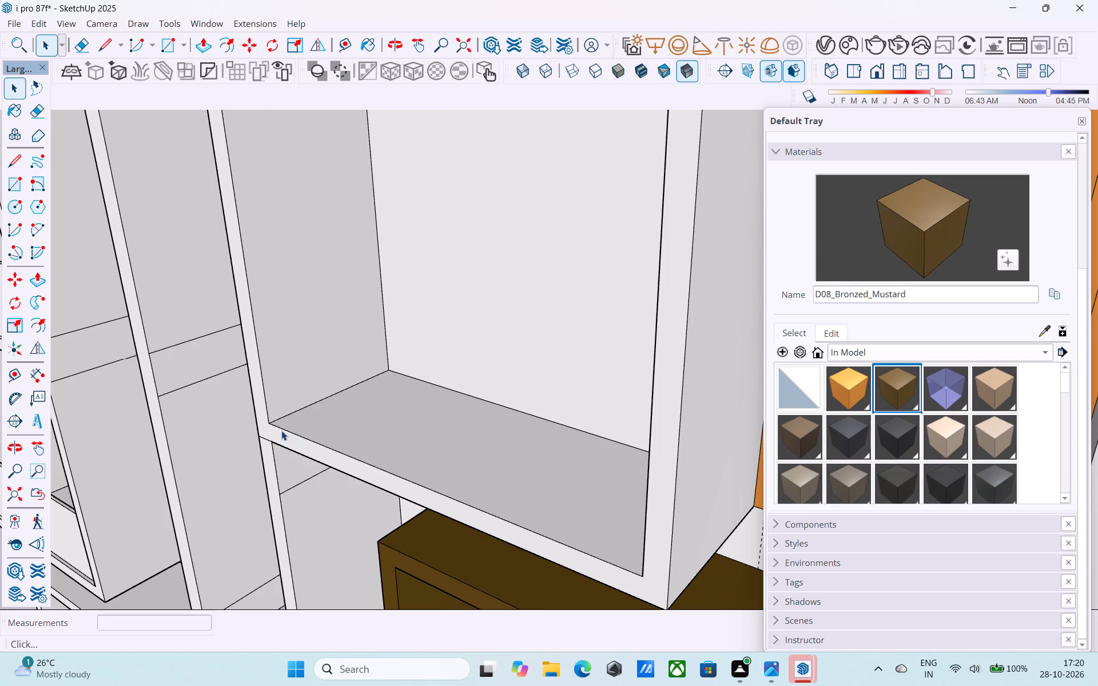
left_click(281, 427)
key("m")
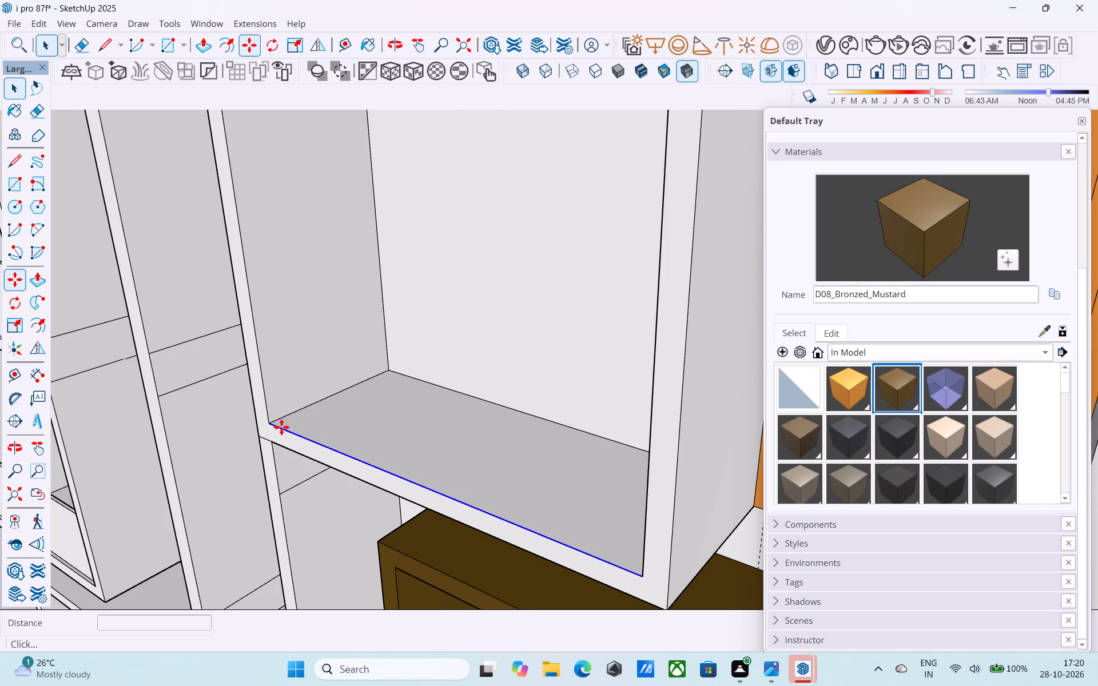
scroll(281, 427, "up", 3)
left_click(267, 423)
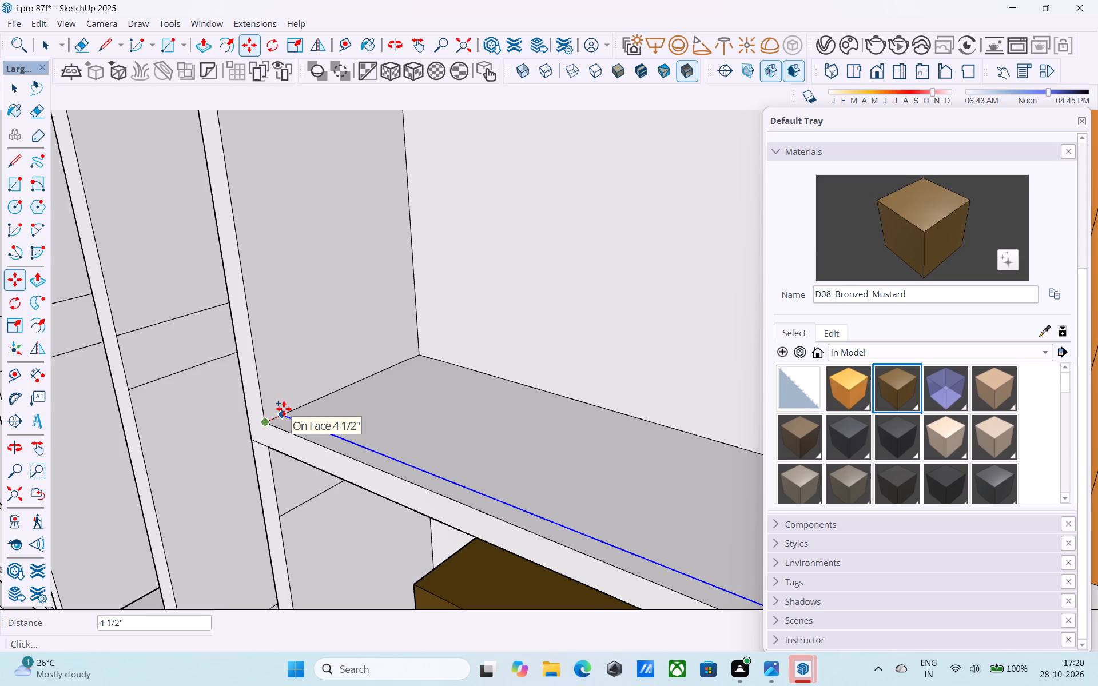
left_click(284, 409)
scroll(268, 332, "down", 5)
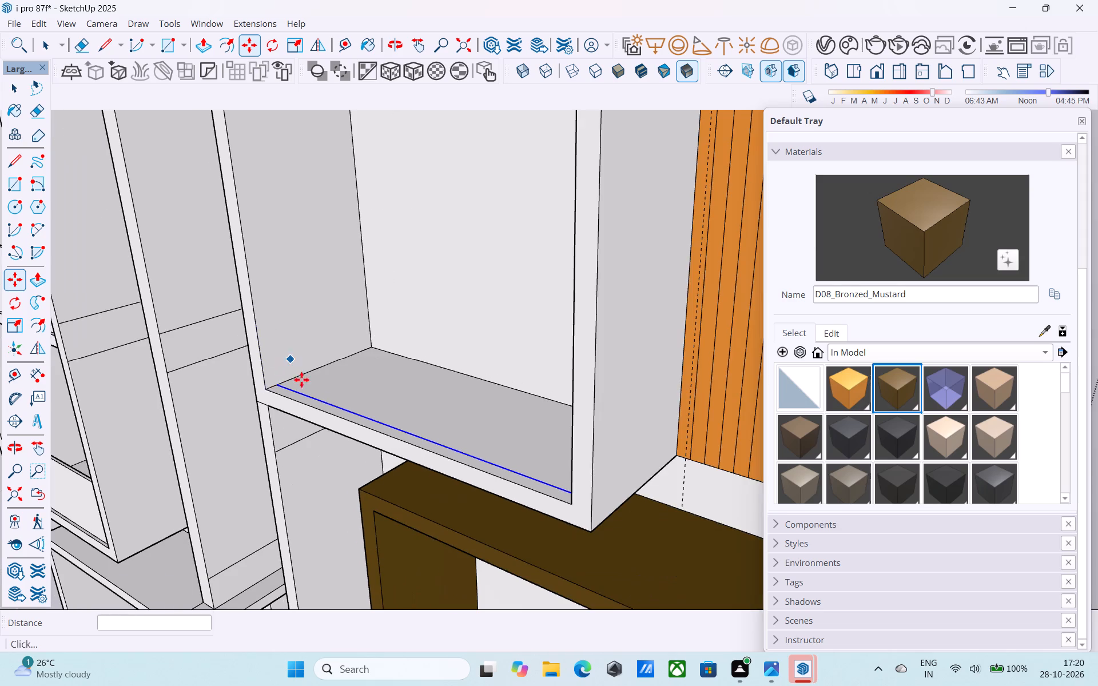
Offset the outline of the narrow floor strip at the top-floor balcony's front inward by 1.5".
middle_click_drag(328, 450, 326, 492)
scroll(345, 479, "up", 4)
key("space")
scroll(381, 426, "up", 5)
left_click(381, 426)
scroll(381, 426, "up", 3)
key("f")
scroll(381, 426, "up", 1)
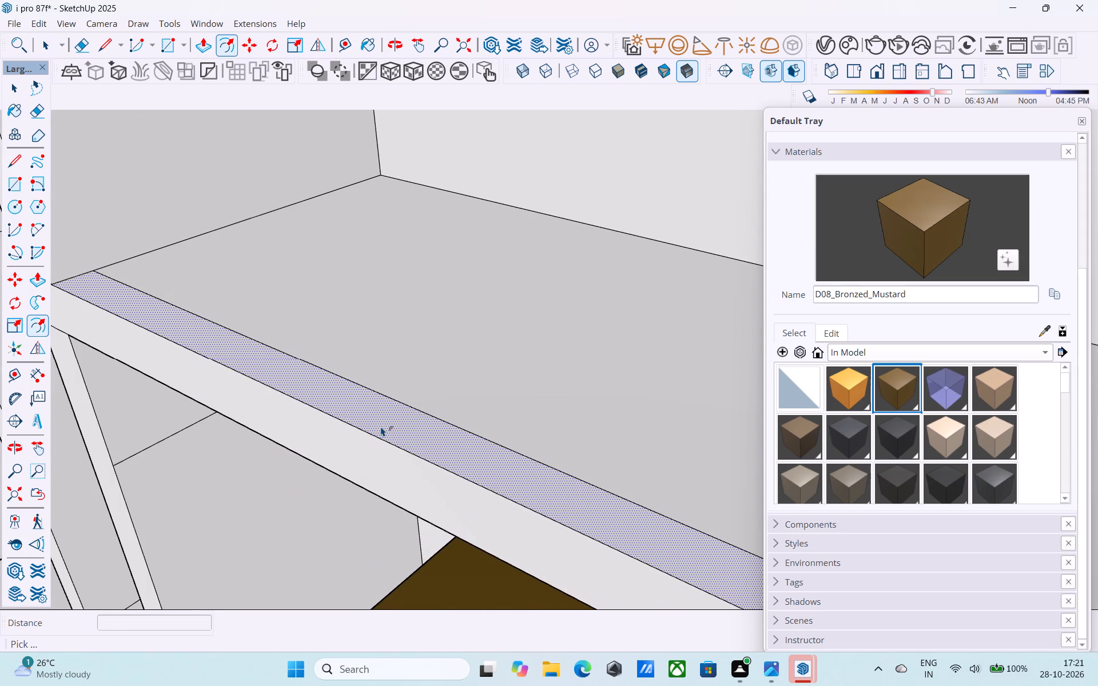
scroll(381, 426, "up", 3)
left_click(381, 426)
scroll(388, 423, "down", 5)
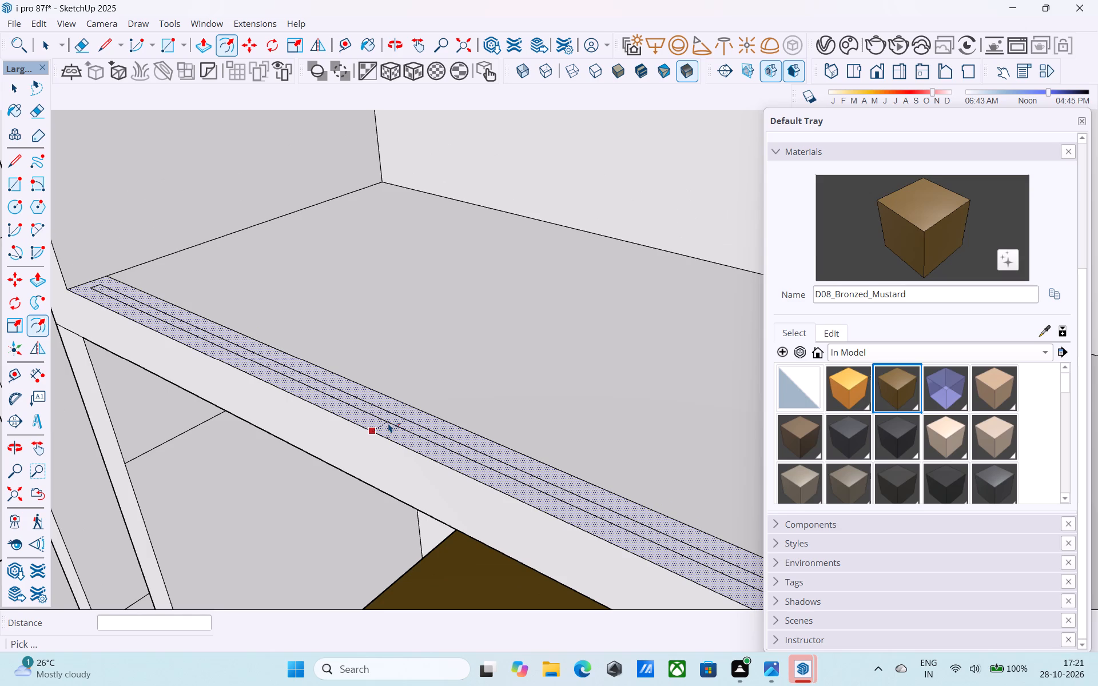
type("1.5")
key("shift+quotedbl")
key("Return")
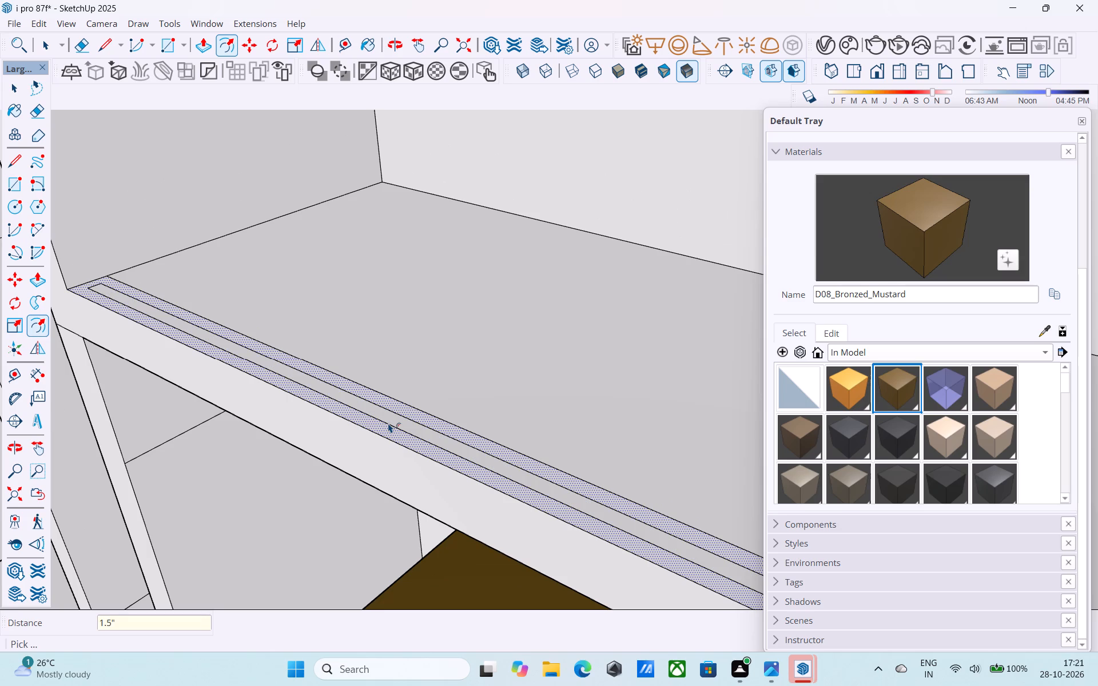
Extend the two inner strip lines to the side wall nearest the slatted recess and erase the short end line.
key("l")
scroll(126, 306, "down", 1)
middle_click_drag(126, 306, 218, 366, "shift")
scroll(207, 361, "up", 10)
left_click(164, 337)
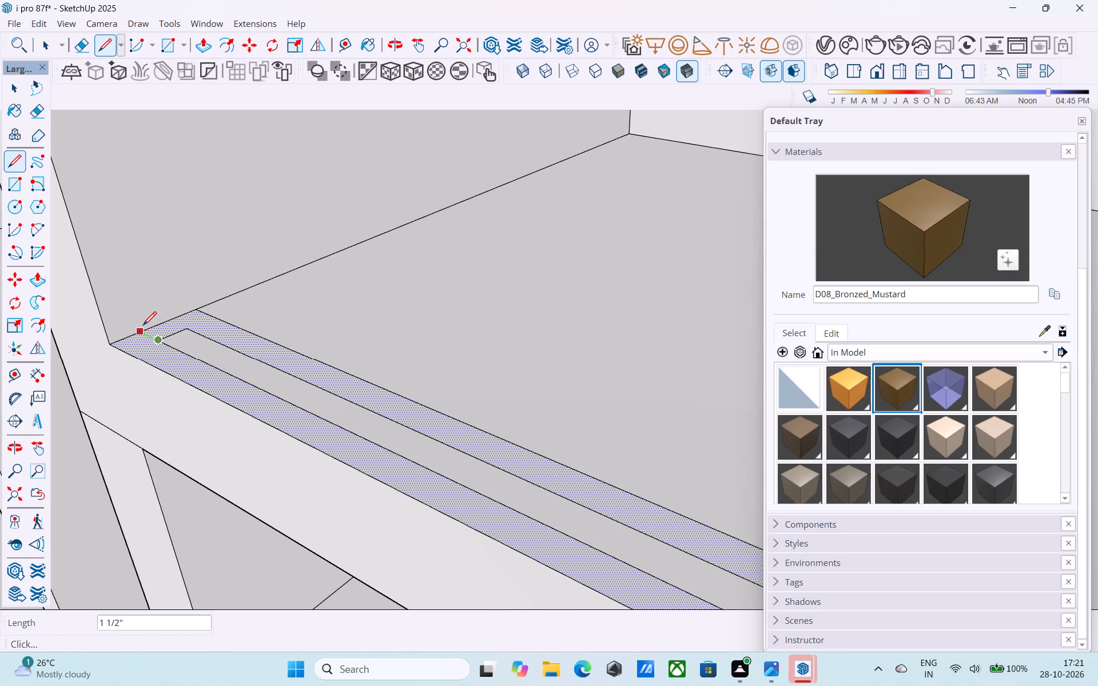
left_click(141, 326)
left_click(189, 330)
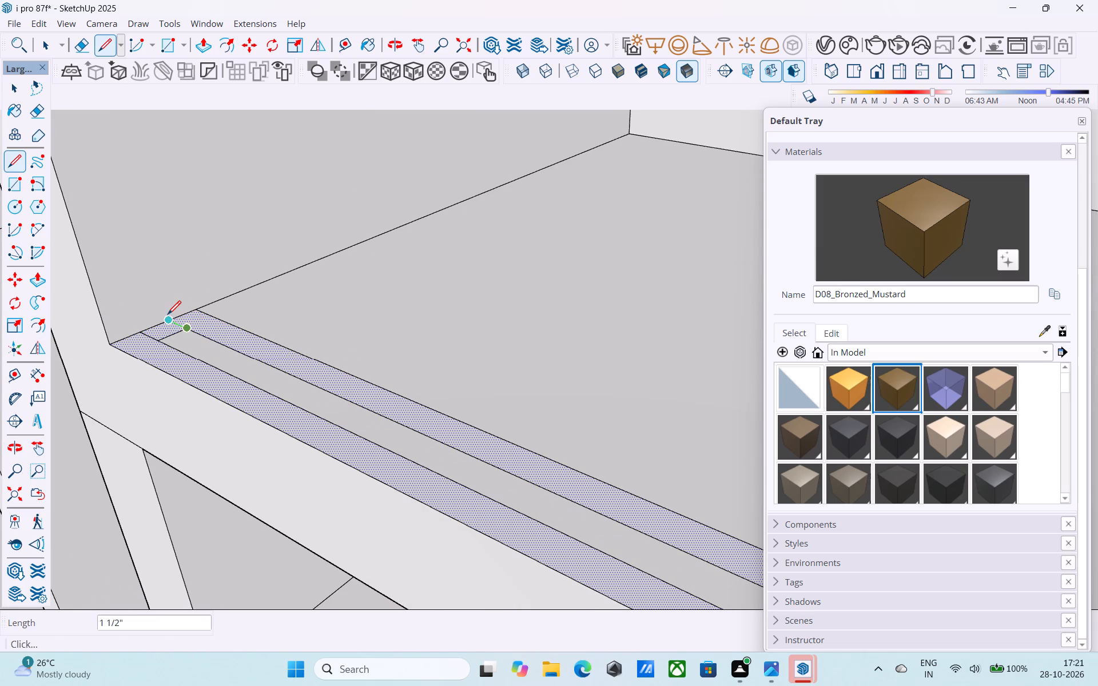
left_click(168, 316)
key("e")
scroll(169, 342, "up", 4)
left_click_drag(172, 336, 161, 326)
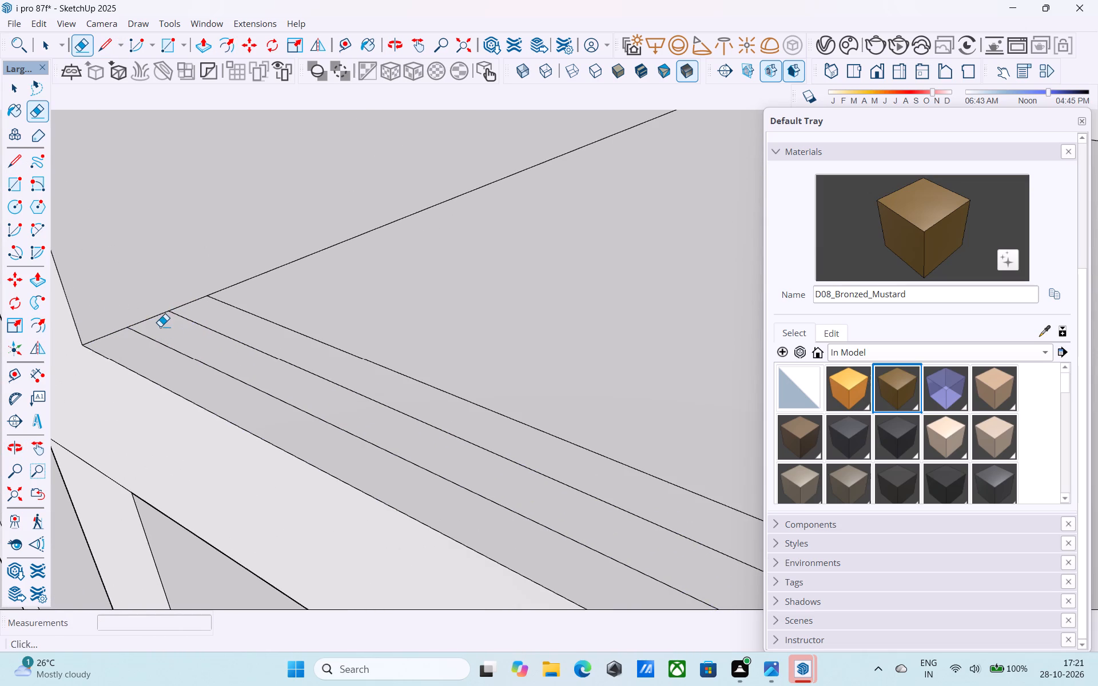
Extend the strip lines to the balcony's opposite side wall and erase the short end line there.
scroll(160, 326, "down", 20)
scroll(160, 326, "down", 4)
middle_click_drag(389, 439, 379, 417)
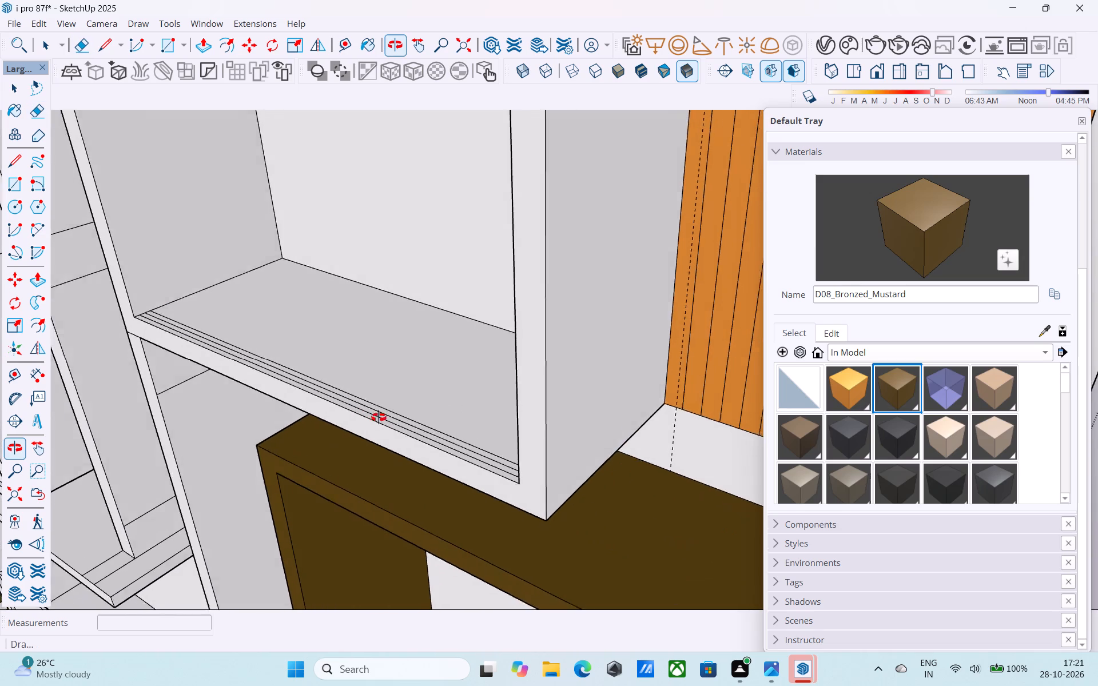
middle_click_drag(379, 417, 684, 393)
middle_click_drag(518, 448, 589, 456)
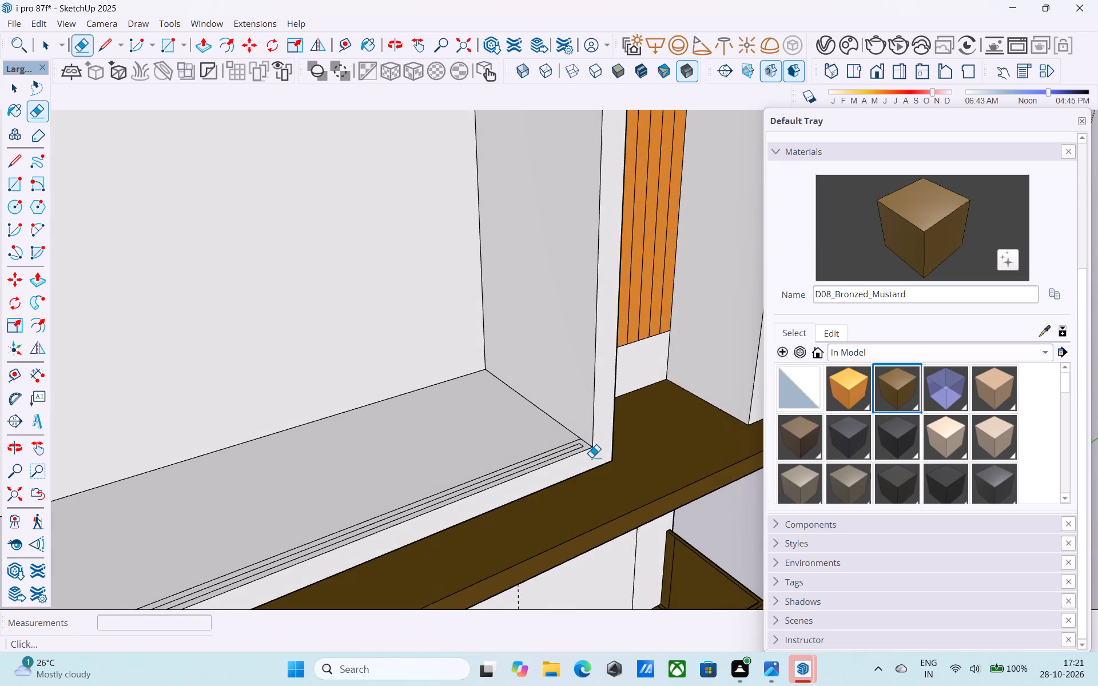
scroll(589, 454, "up", 17)
key("l")
left_click(582, 461)
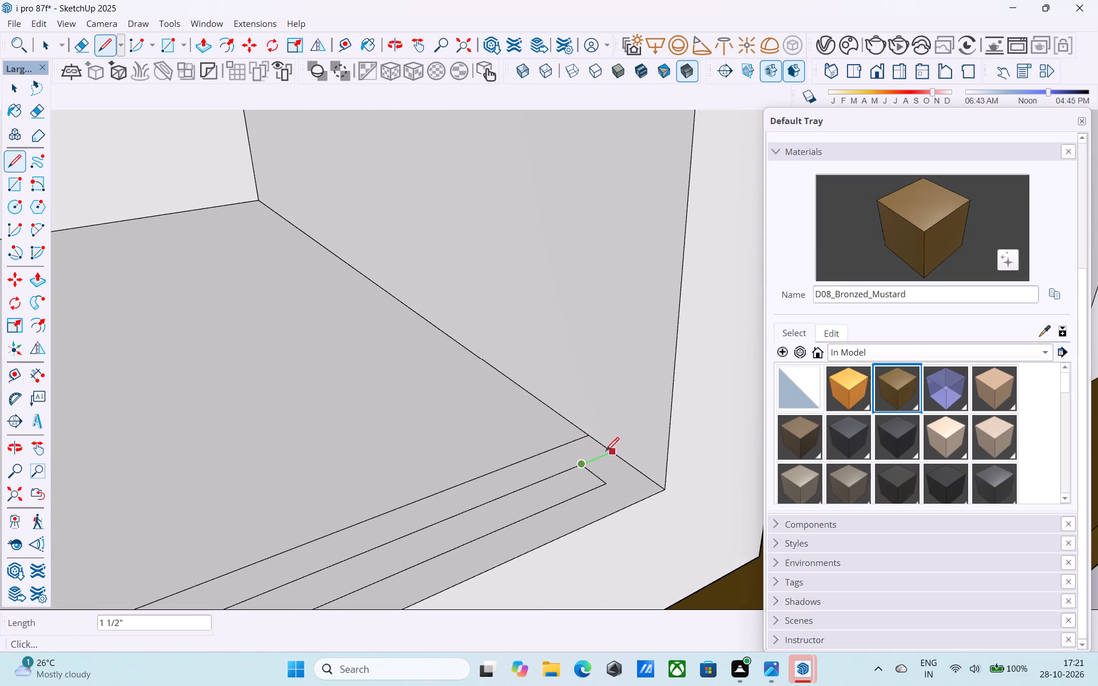
left_click(610, 450)
left_click(602, 484)
left_click(636, 467)
key("e")
left_click_drag(612, 477, 592, 477)
Push/Pull the middle floor strip up 3' as the top-floor balcony's set-back parapet.
key("space")
left_click(592, 478)
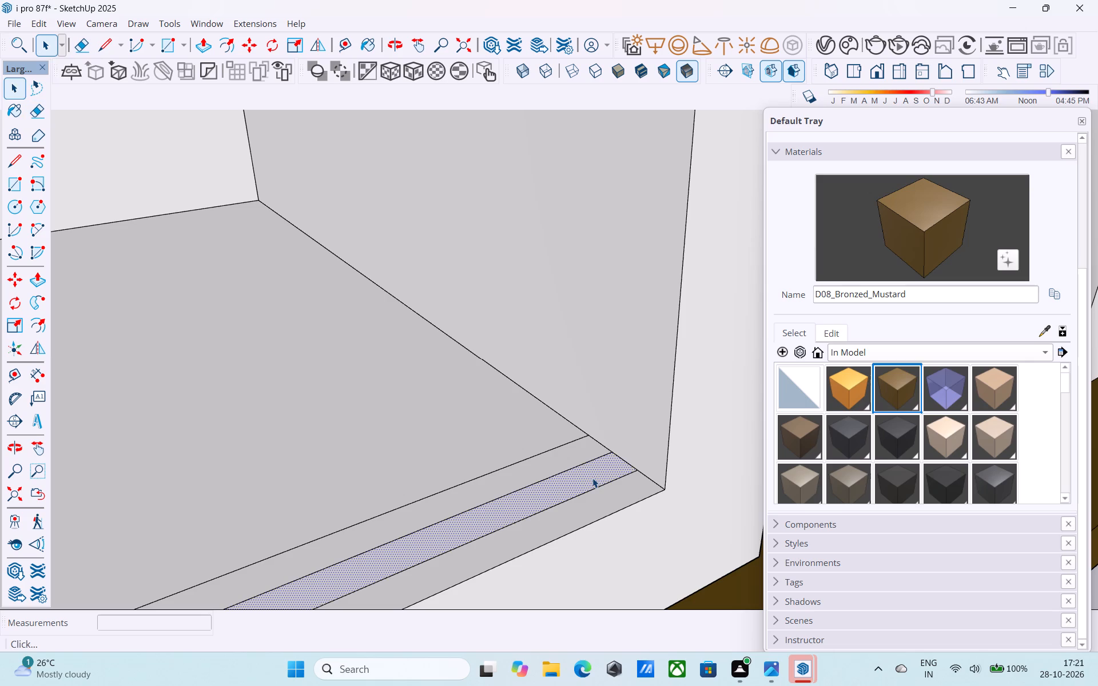
key("p")
left_click(593, 478)
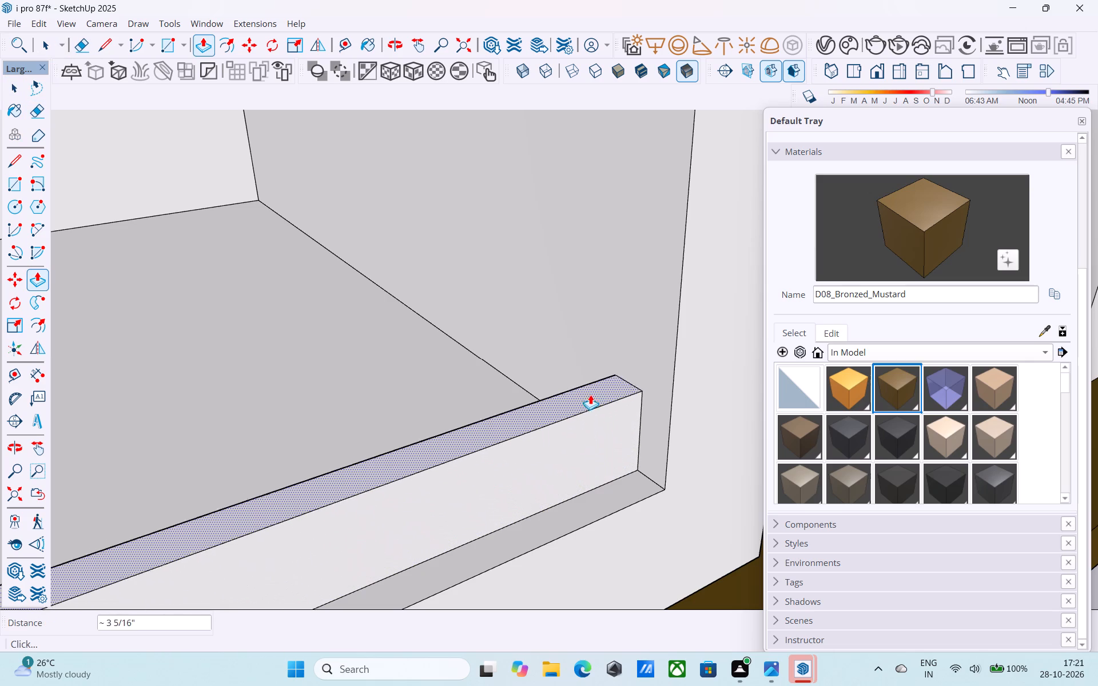
type("3'")
key("Return")
scroll(569, 370, "down", 6)
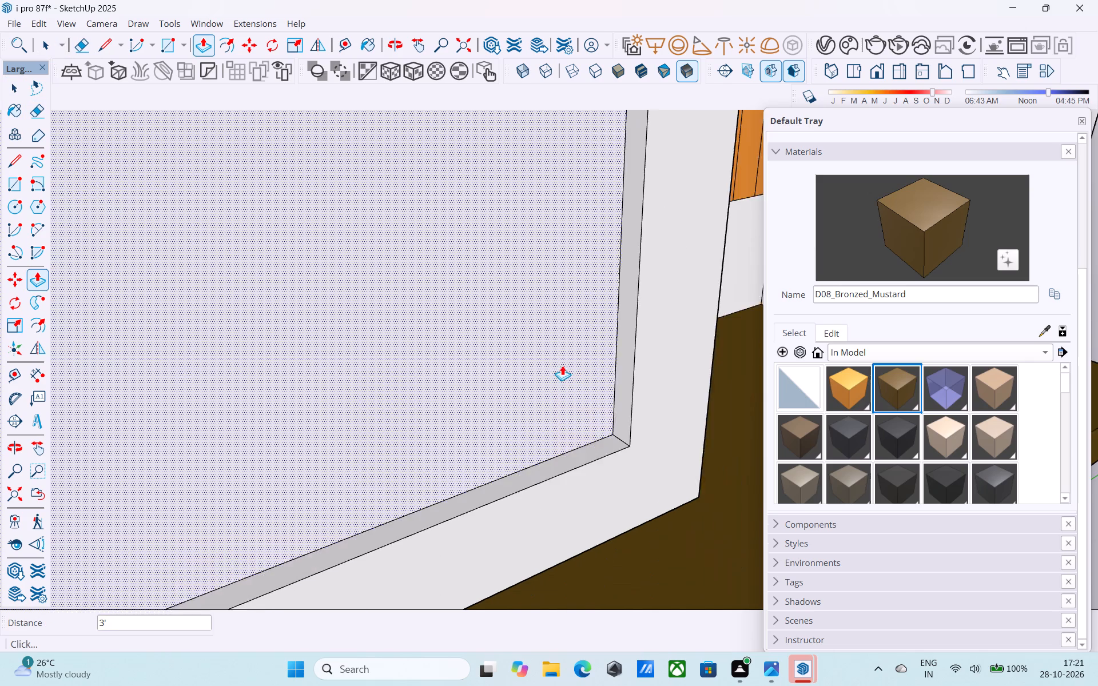
scroll(562, 365, "down", 20)
scroll(562, 365, "down", 9)
Save the model.
middle_click_drag(559, 381, 272, 316)
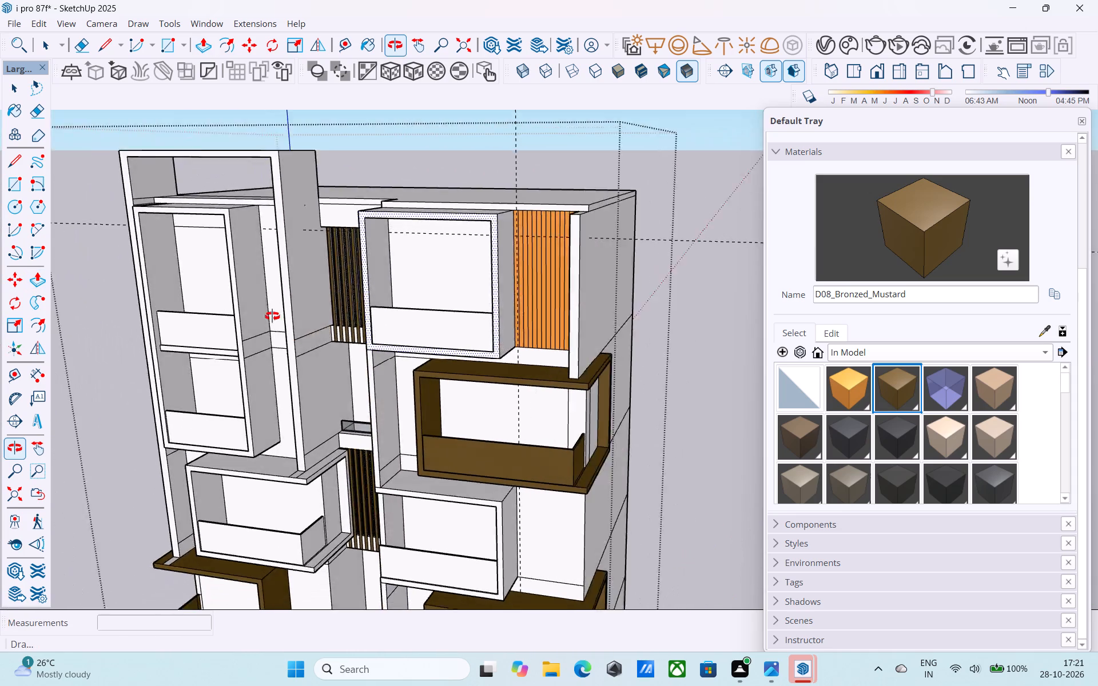
middle_click_drag(272, 316, 191, 298)
scroll(337, 261, "up", 5)
key("space")
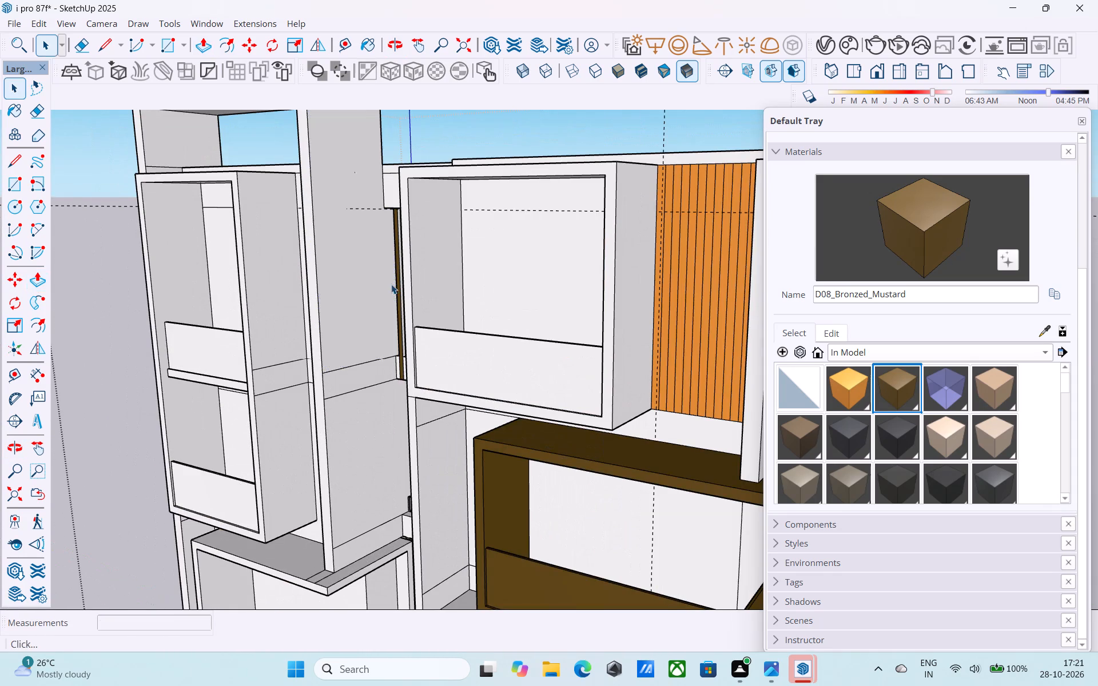
key("ctrl+s")
Delete the two edges bounding the uncoloured patch on top of the brown corner balcony, in front of the vertical wall strip.
scroll(391, 284, "down", 11)
middle_click_drag(394, 304, 357, 305, "shift")
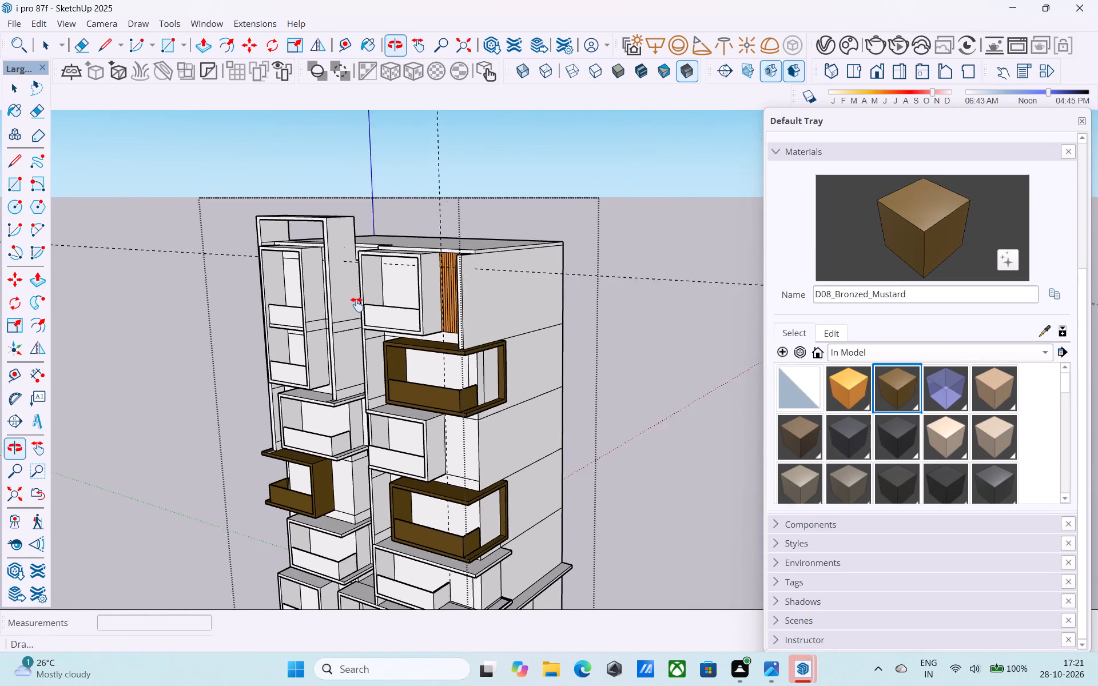
middle_click_drag(357, 305, 608, 297, "shift")
middle_click_drag(519, 410, 499, 378, "shift")
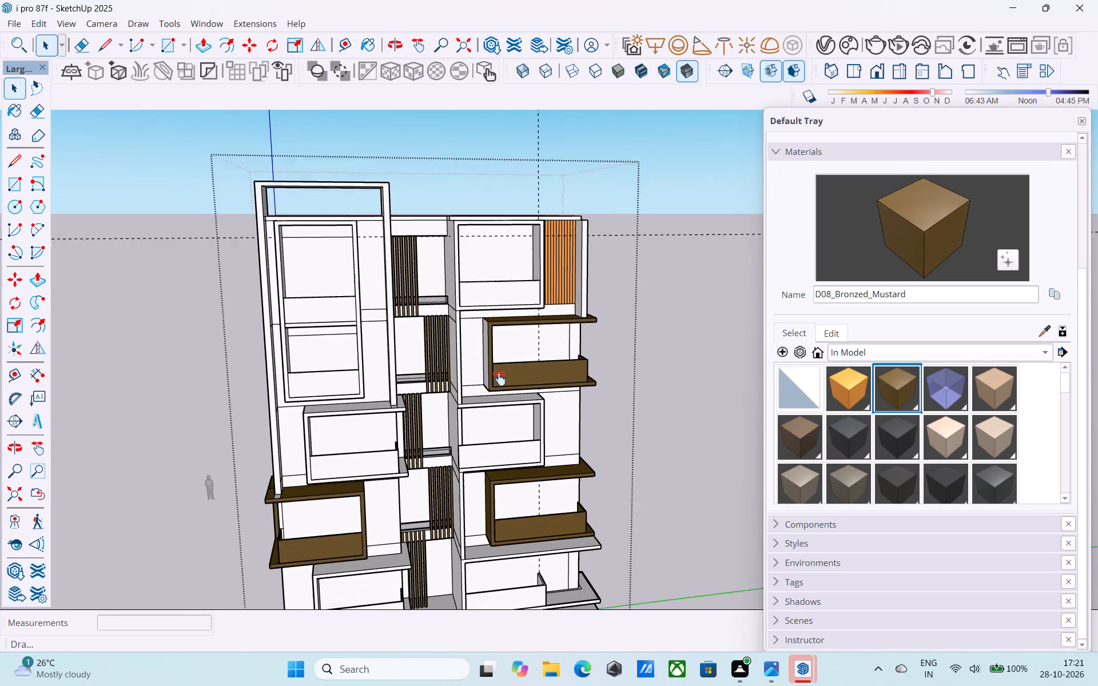
middle_click_drag(499, 378, 492, 341, "shift")
middle_click_drag(467, 409, 229, 435)
scroll(153, 384, "up", 1)
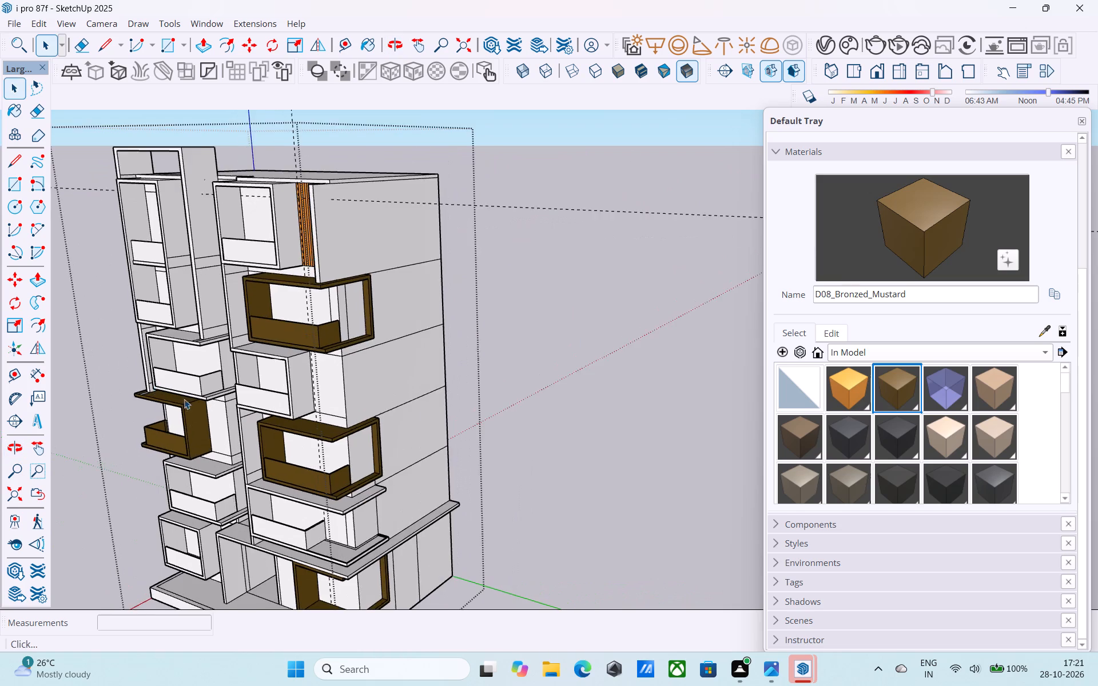
scroll(254, 422, "up", 9)
middle_click_drag(189, 389, 602, 424, "shift")
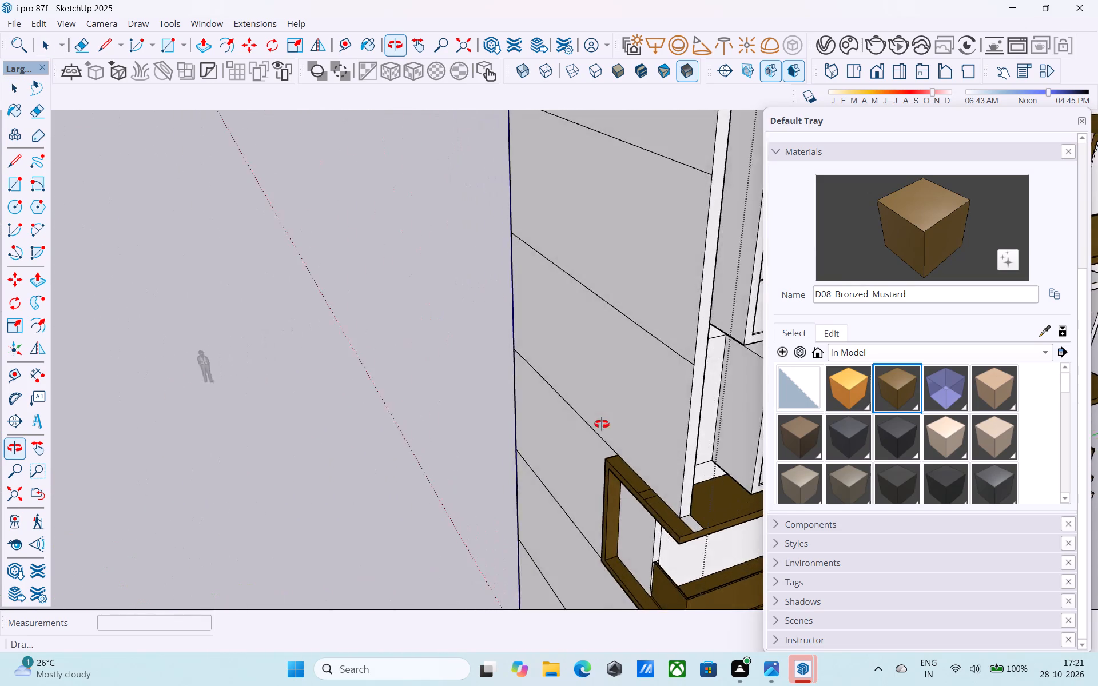
middle_click_drag(602, 424, 414, 333, "shift")
scroll(455, 406, "up", 15)
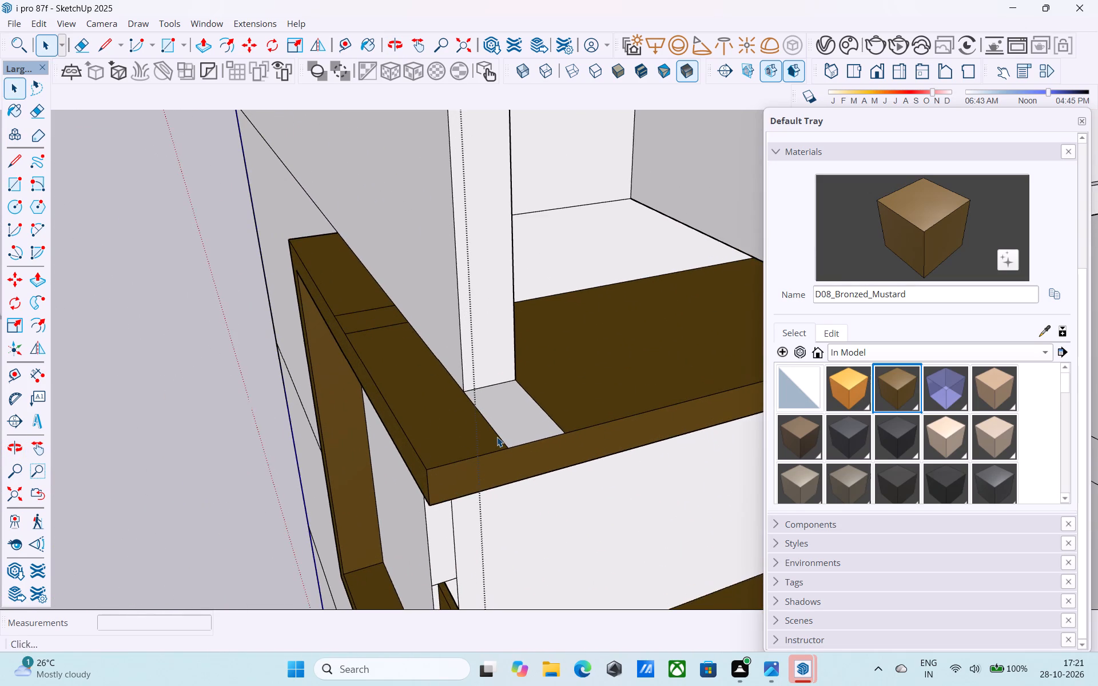
left_click(497, 437)
scroll(497, 437, "up", 5)
key("Delete")
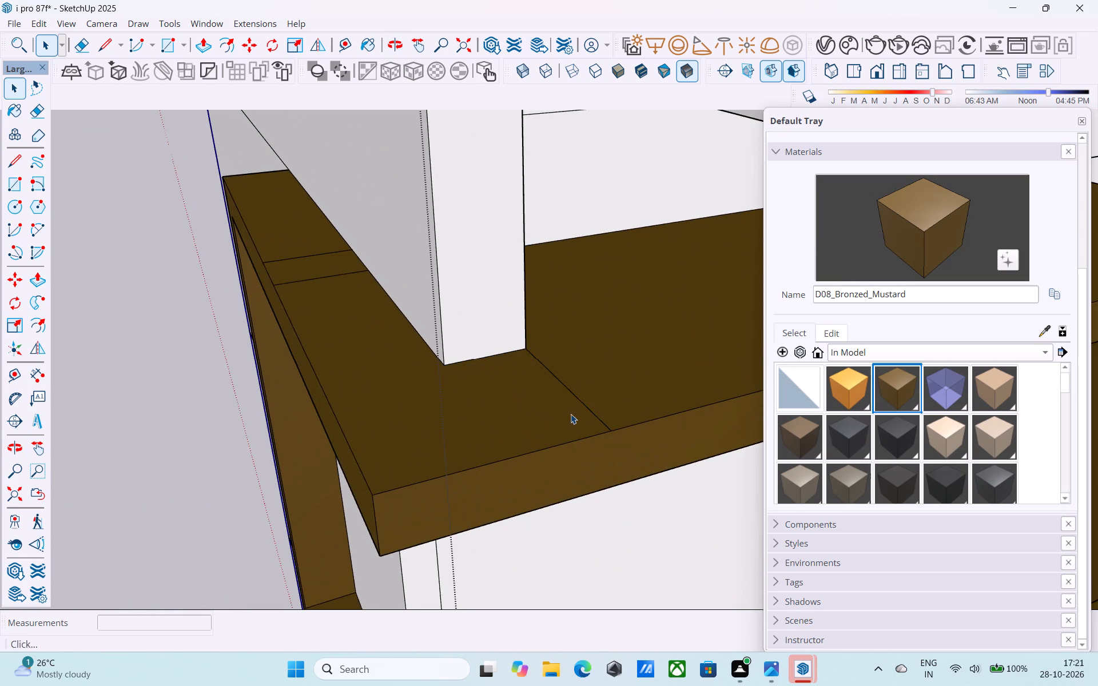
left_click(587, 407)
key("Delete")
Erase the two leftover cross lines on the top and outer face of the brown balcony's side band.
middle_click_drag(304, 459, 262, 440)
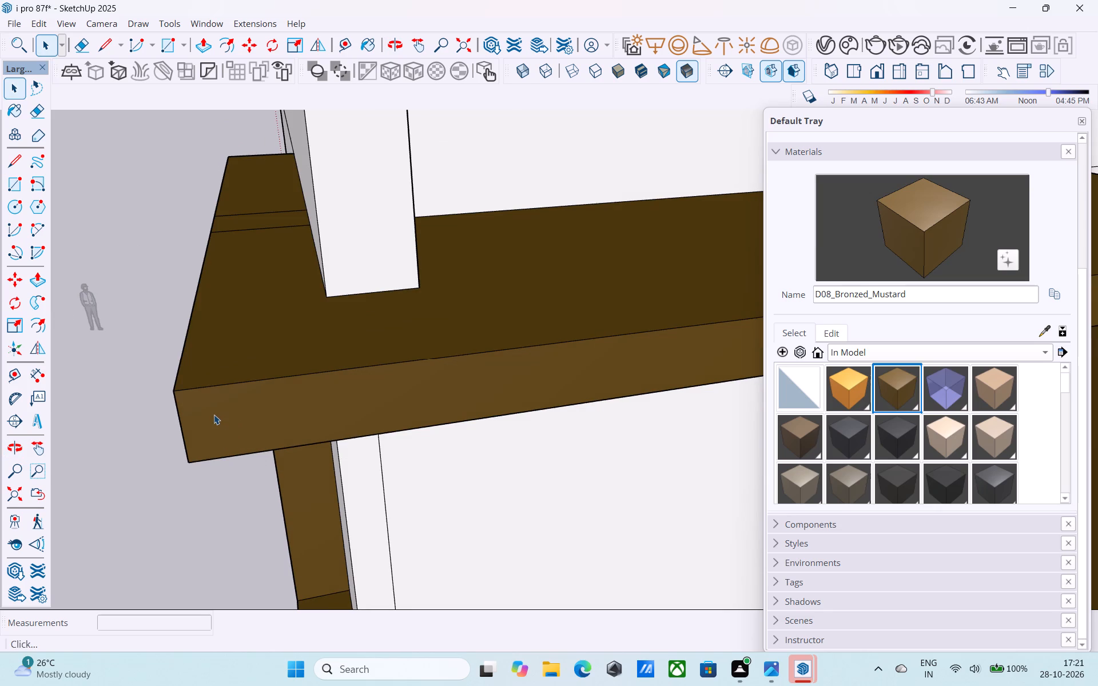
scroll(210, 411, "down", 20)
scroll(210, 411, "down", 2)
middle_click_drag(208, 390, 383, 441)
scroll(522, 413, "down", 4)
scroll(224, 456, "up", 4)
scroll(432, 432, "up", 12)
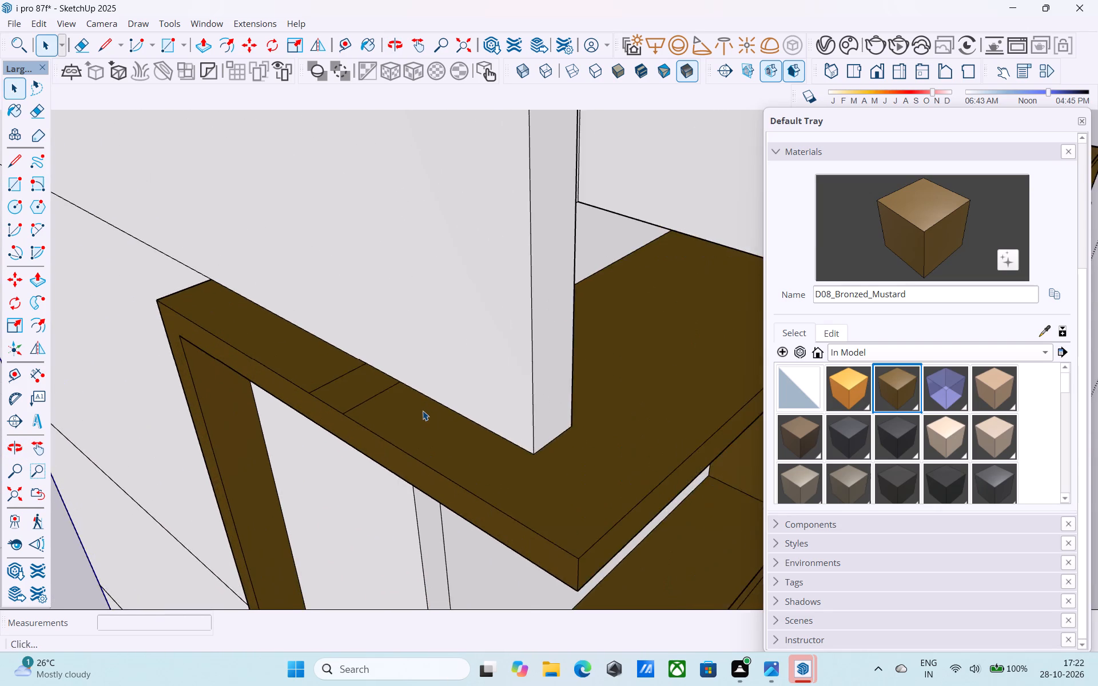
scroll(423, 410, "up", 4)
key("e")
left_click_drag(386, 400, 298, 384)
left_click_drag(265, 364, 323, 382)
scroll(295, 384, "down", 11)
key("space")
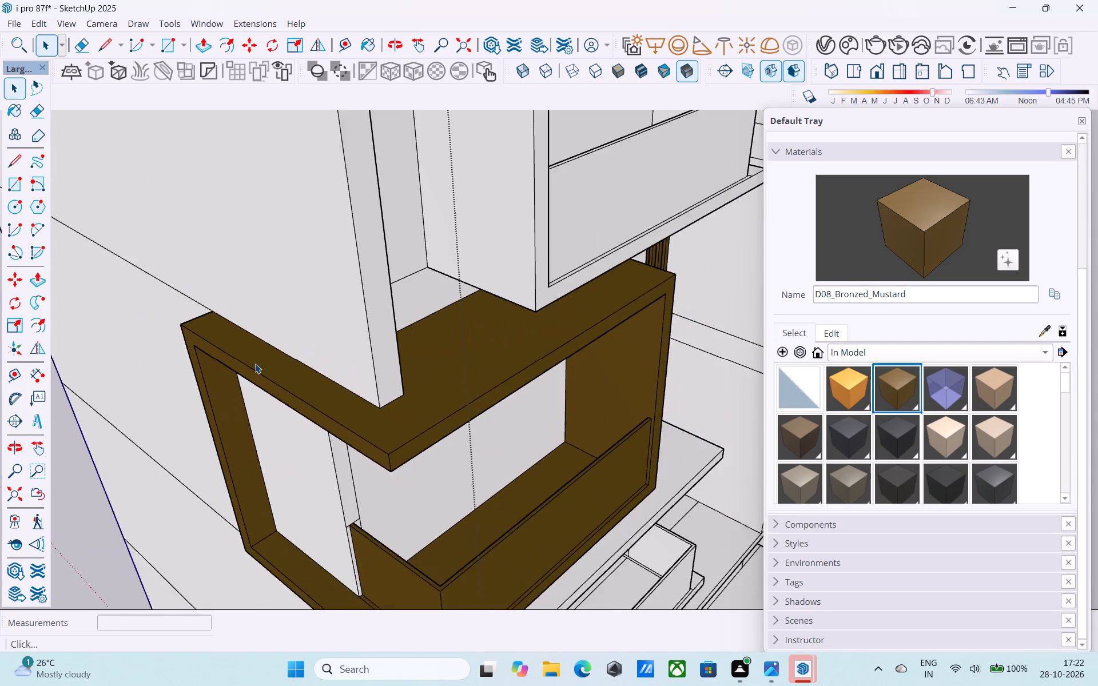
Erase the leftover cross line on the underside of the brown corner balcony's bottom slab.
scroll(255, 364, "down", 5)
middle_click_drag(370, 561, 303, 181)
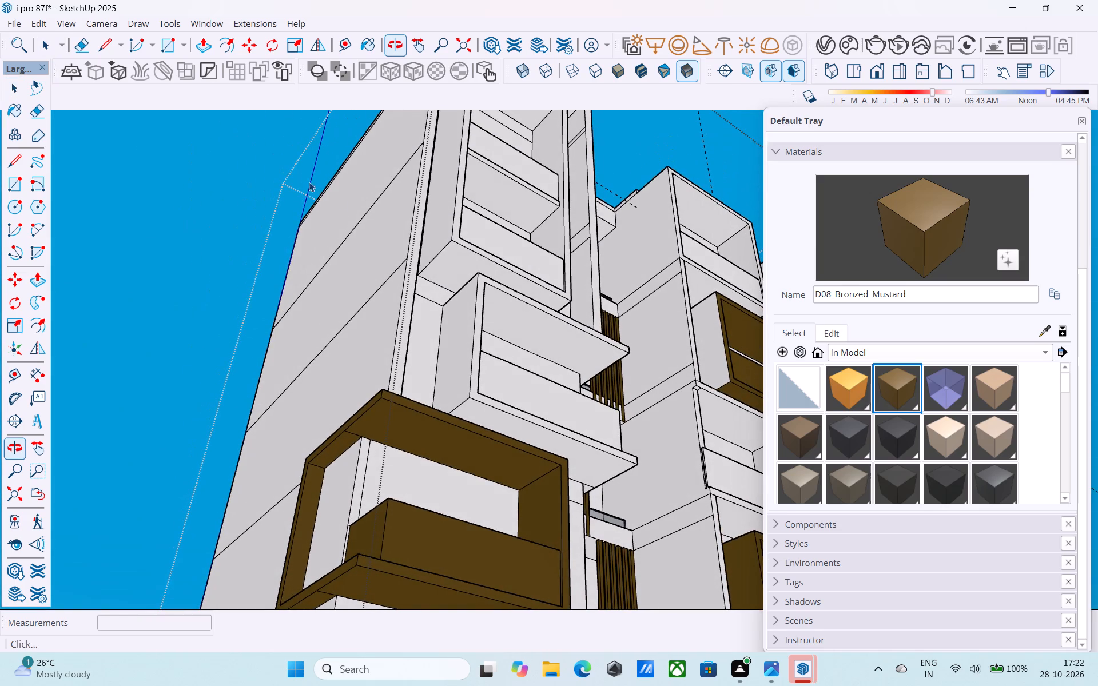
scroll(315, 616, "up", 5)
scroll(340, 432, "down", 7)
scroll(343, 523, "up", 10)
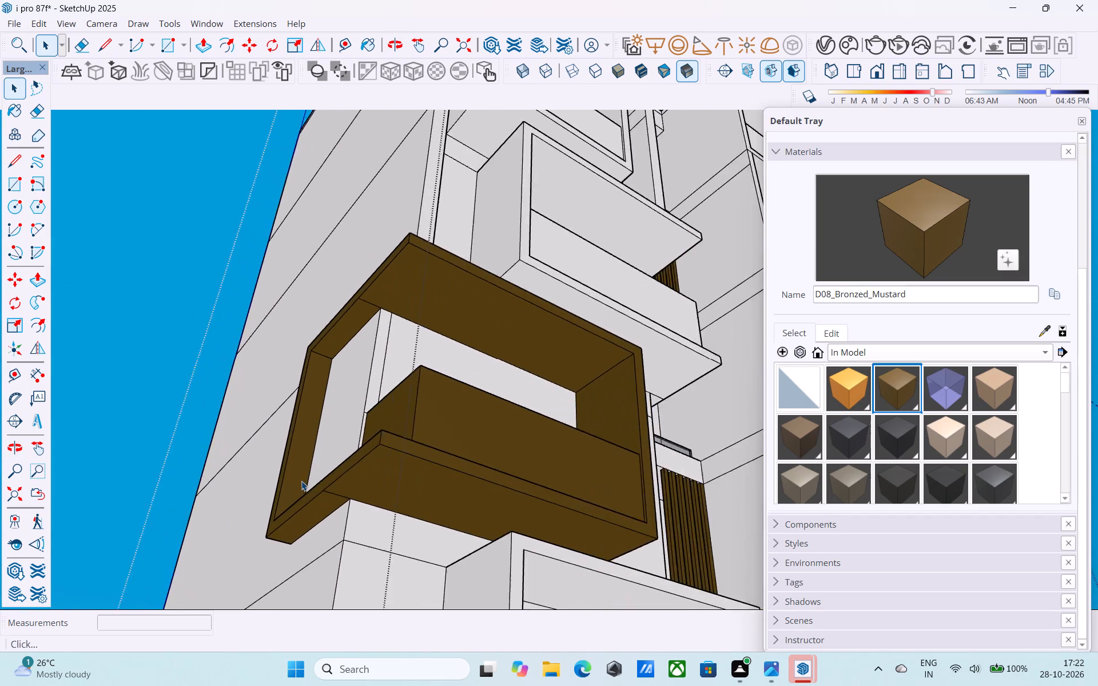
scroll(301, 481, "up", 12)
key("e")
left_click_drag(405, 493, 397, 512)
key("space")
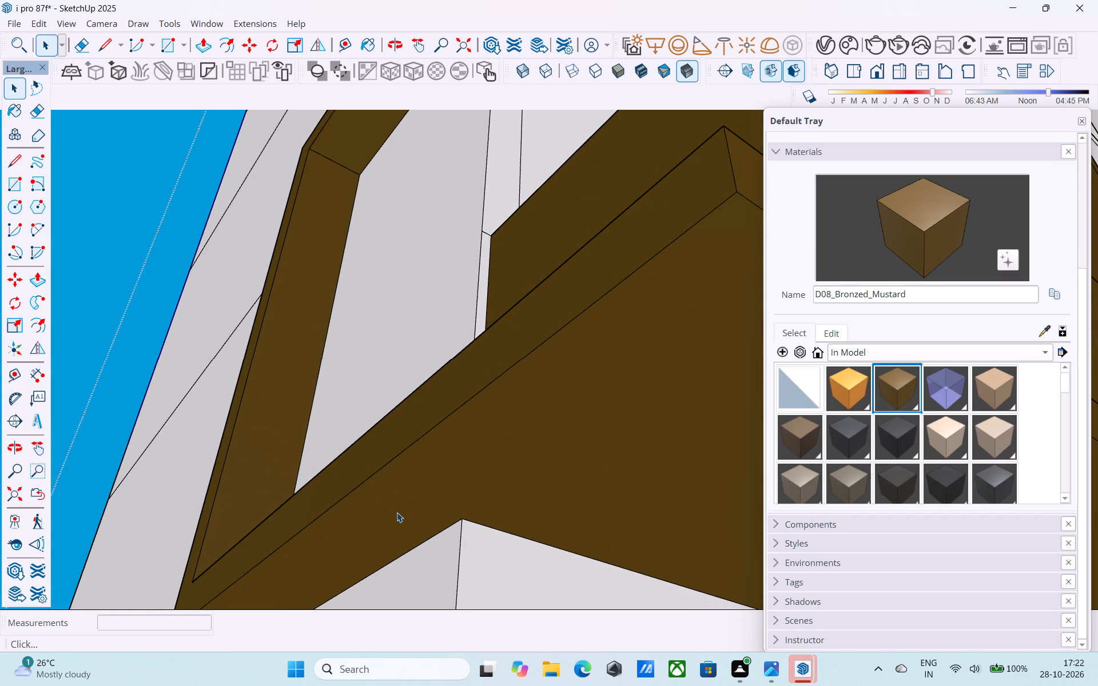
Save the model.
key("ctrl+s")
Erase the leftover edges dividing the uncoloured underside of the ground-floor brown corner frame.
scroll(329, 500, "down", 6)
scroll(311, 481, "down", 20)
scroll(311, 481, "down", 1)
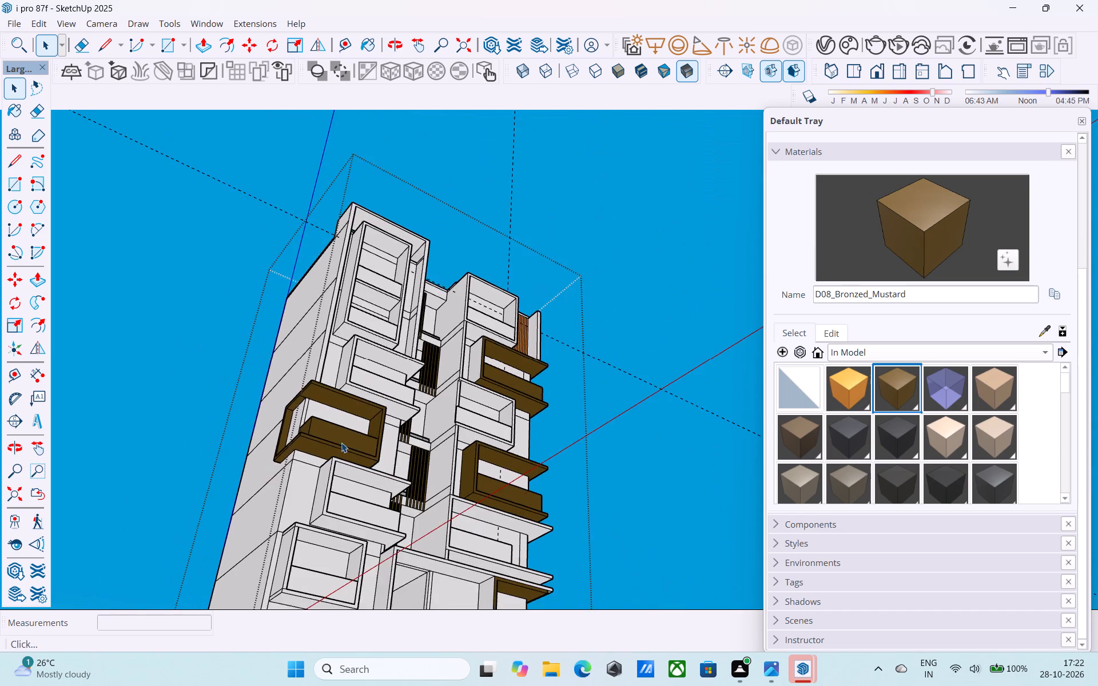
middle_click_drag(418, 443, 196, 420)
middle_click_drag(600, 400, 504, 340)
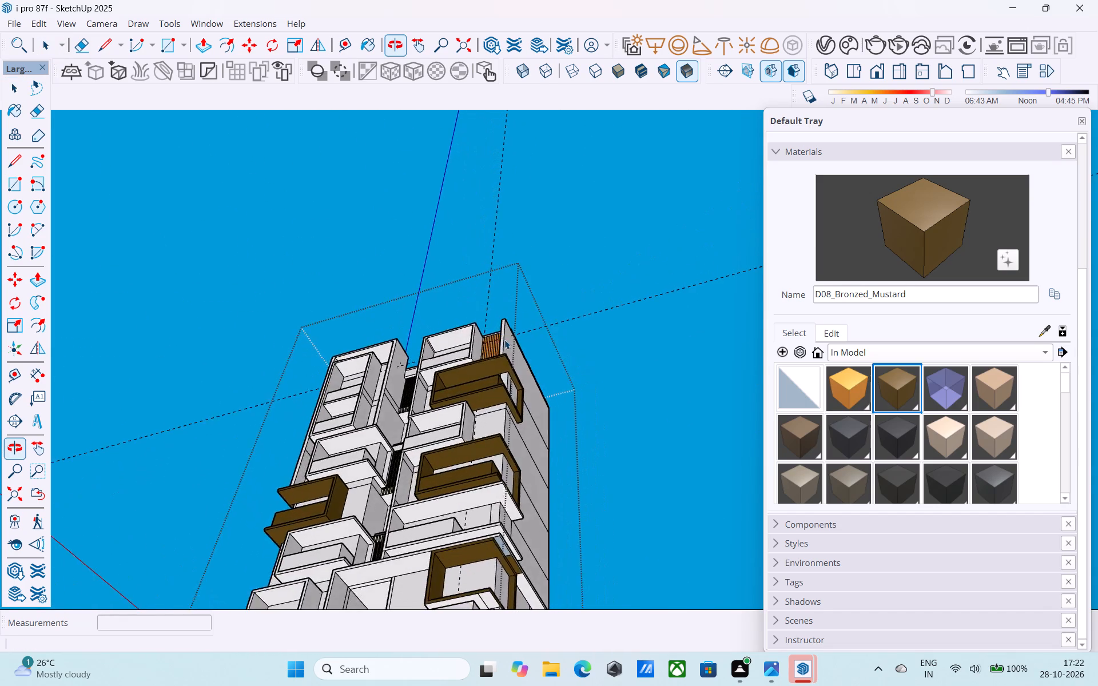
scroll(504, 340, "up", 6)
scroll(507, 340, "down", 10)
middle_click_drag(507, 340, 515, 355)
scroll(488, 541, "up", 10)
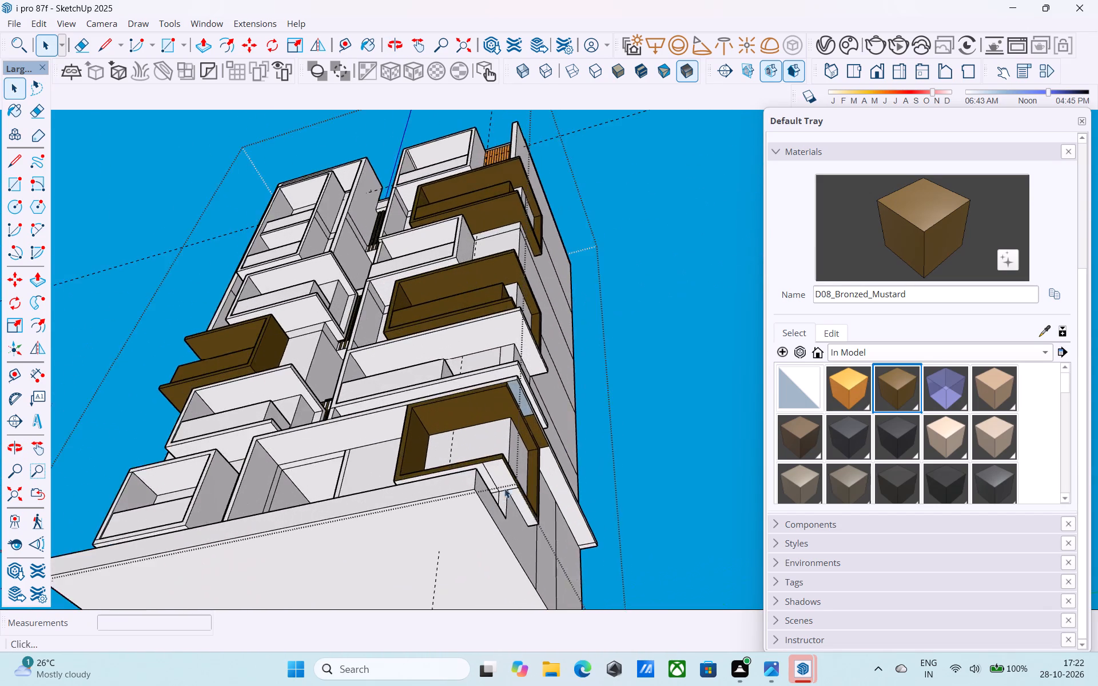
scroll(504, 488, "up", 8)
middle_click_drag(482, 497, 468, 545)
middle_click_drag(493, 466, 484, 490)
key("e")
scroll(490, 455, "up", 5)
left_click_drag(500, 420, 504, 413)
left_click_drag(512, 408, 499, 412)
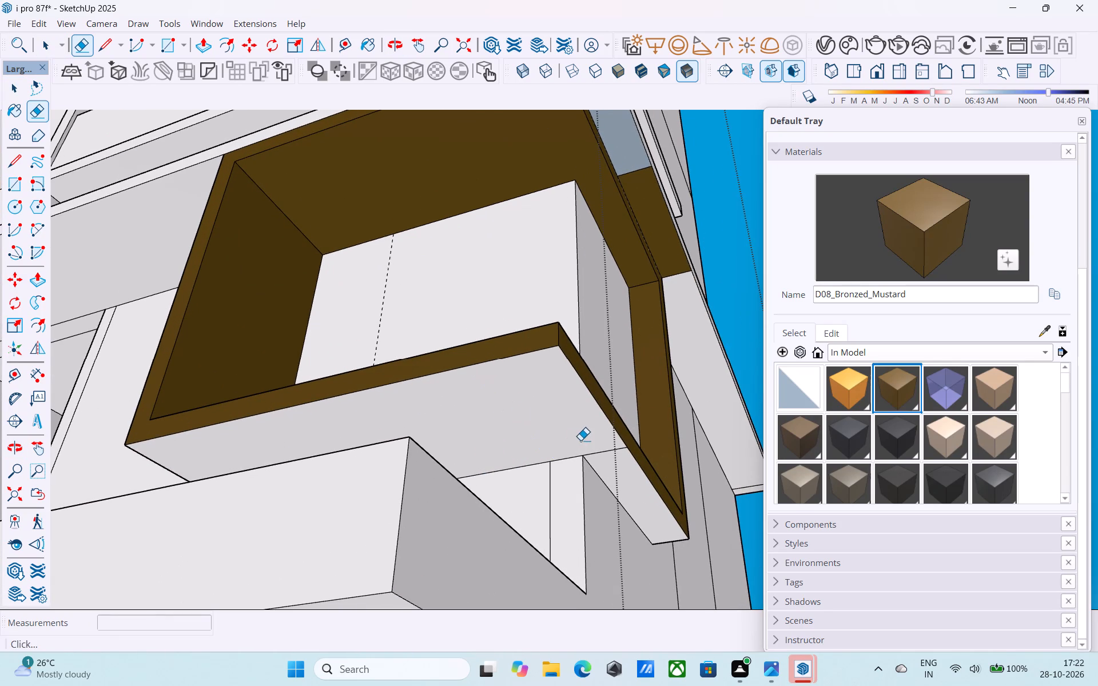
left_click_drag(605, 457, 595, 449)
key("space")
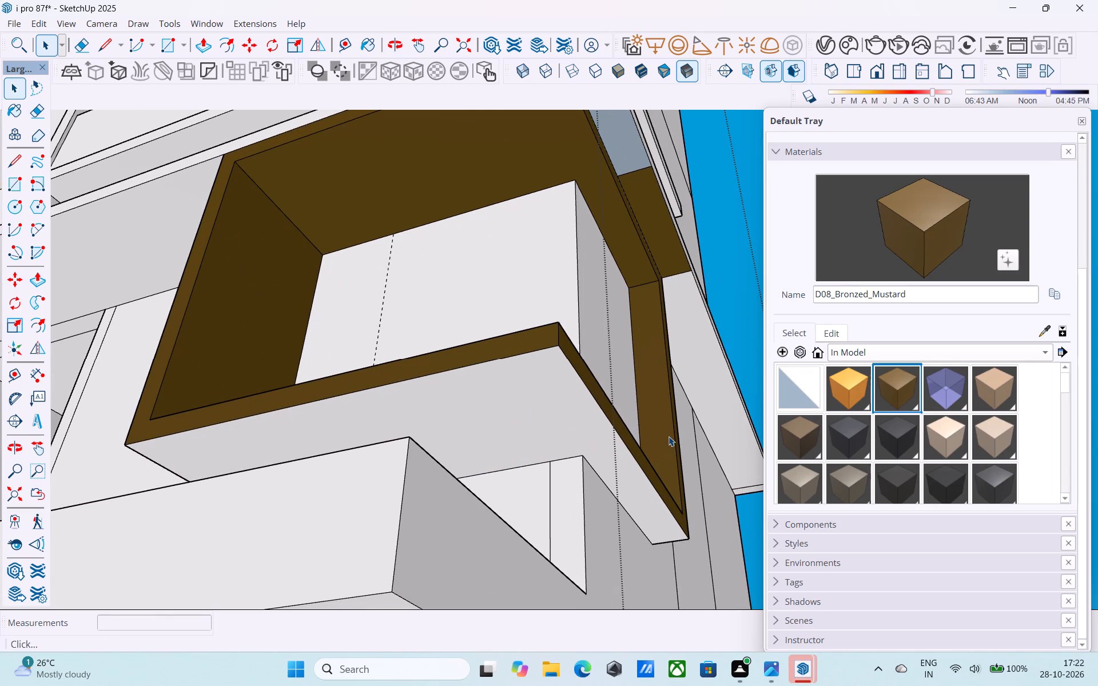
Paint the underside of the ground-floor brown frame with D08_Bronzed_Mustard.
left_click(910, 244)
left_click(523, 410)
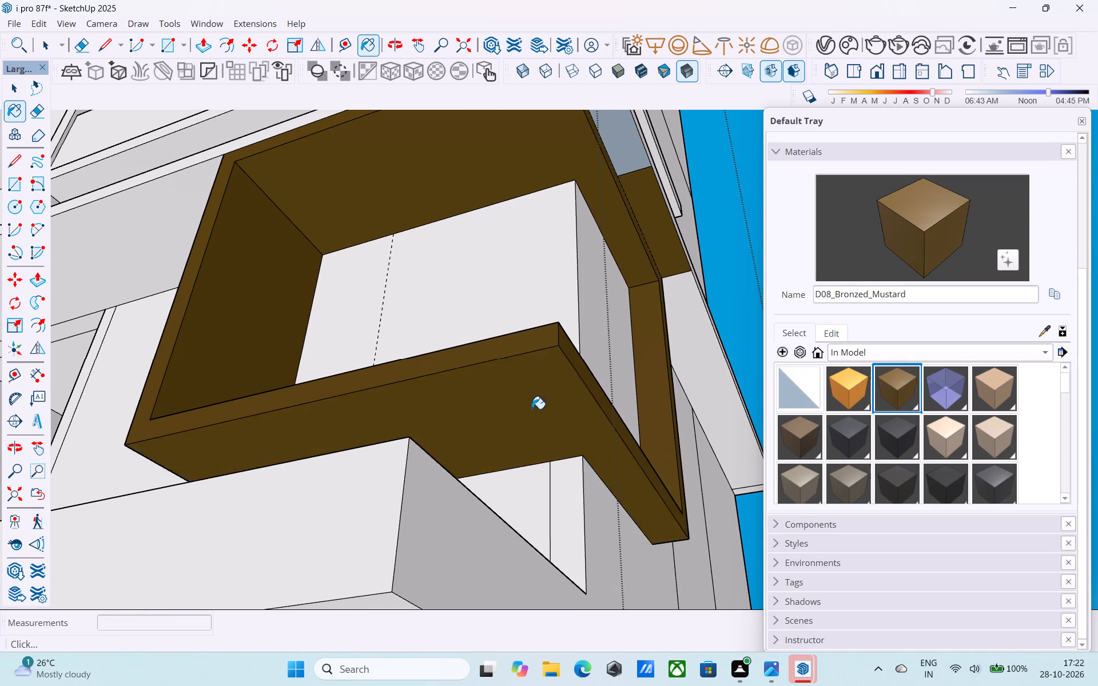
Examine the whole front facade from below, straight on and slightly above.
scroll(534, 410, "down", 5)
scroll(565, 446, "down", 7)
scroll(566, 268, "down", 2)
middle_click_drag(571, 348, 571, 391)
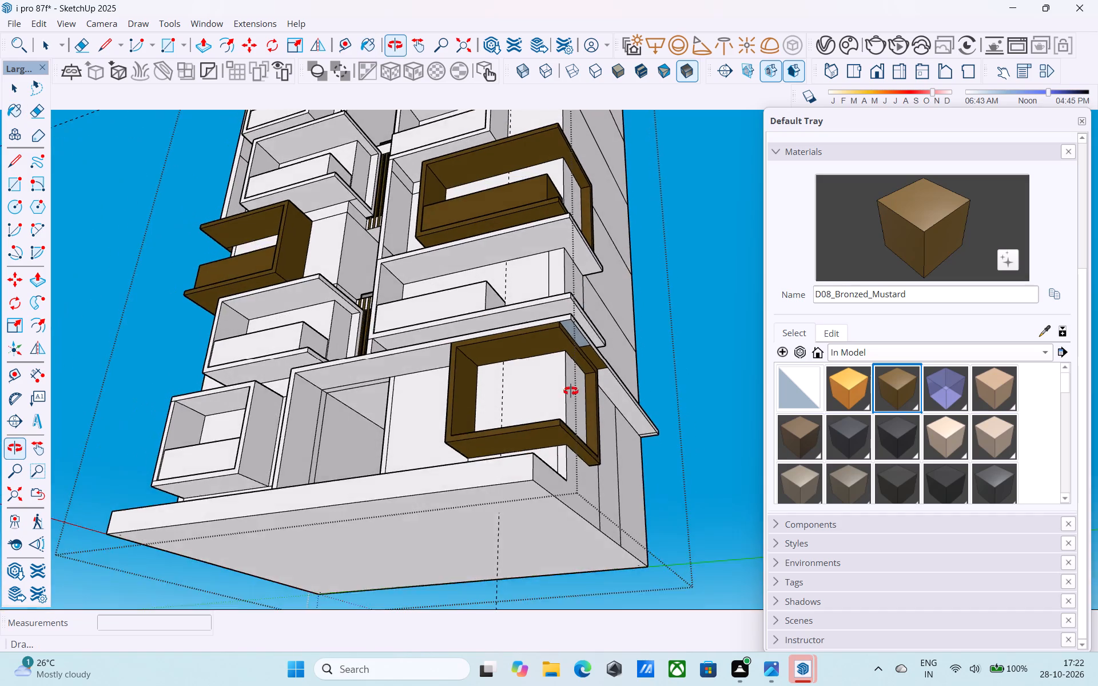
middle_click_drag(571, 391, 680, 403)
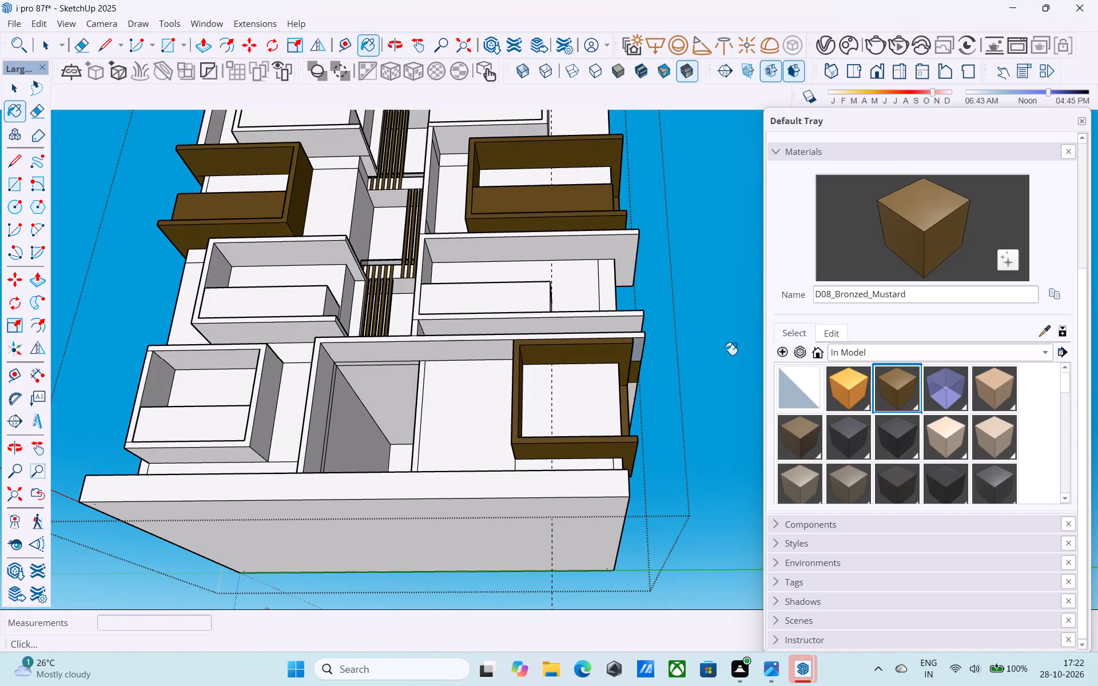
scroll(724, 355, "down", 8)
middle_click_drag(599, 449, 592, 470)
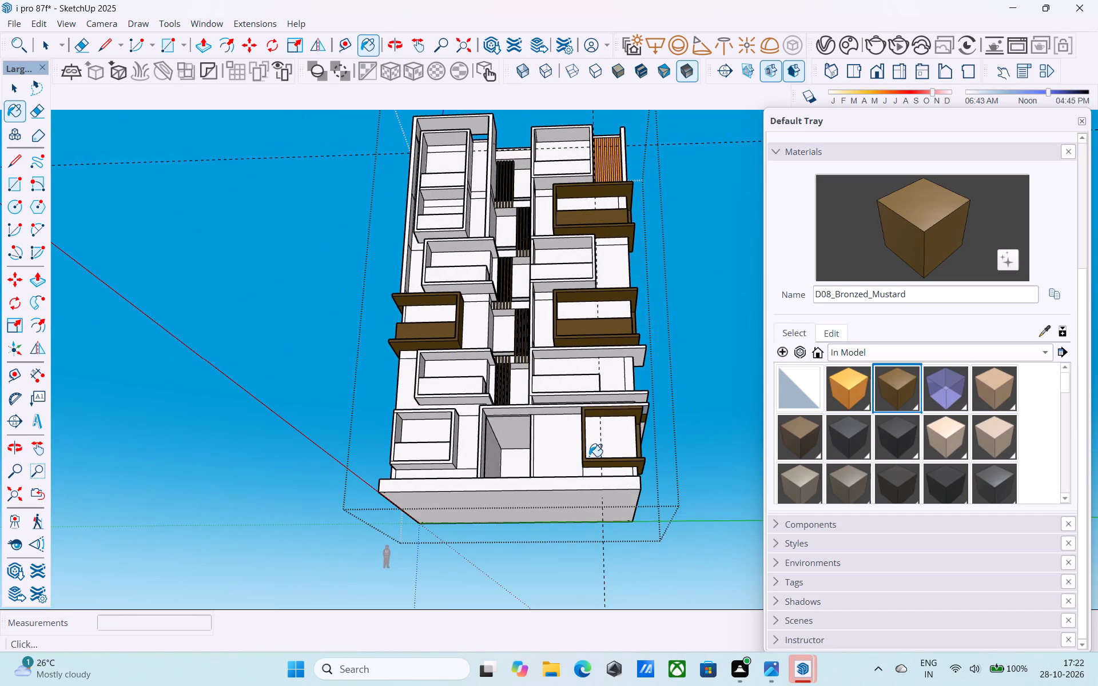
middle_click_drag(681, 289, 652, 295)
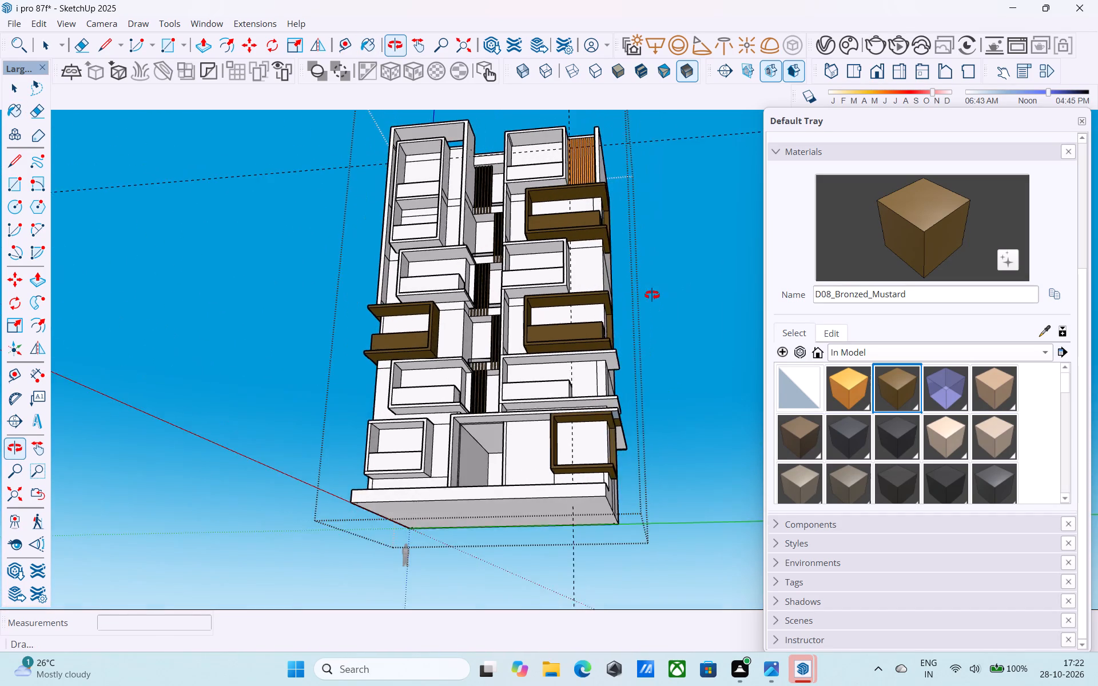
middle_click_drag(652, 295, 663, 455)
middle_click_drag(603, 481, 582, 357, "shift")
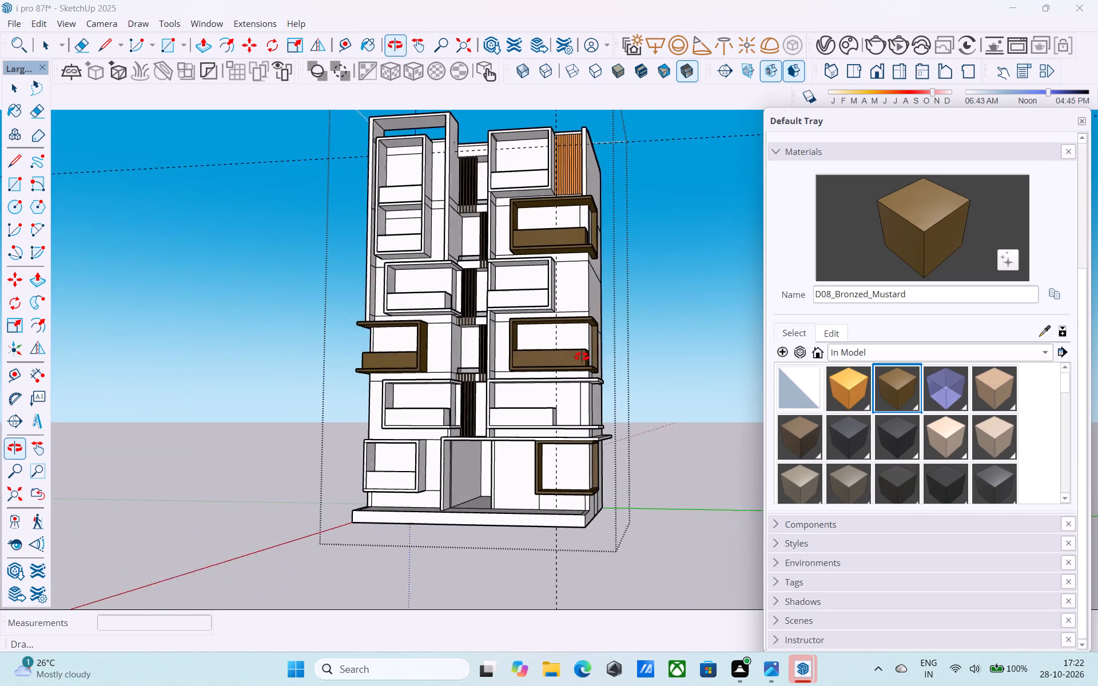
middle_click_drag(582, 357, 602, 360, "shift")
middle_click_drag(591, 381, 579, 394)
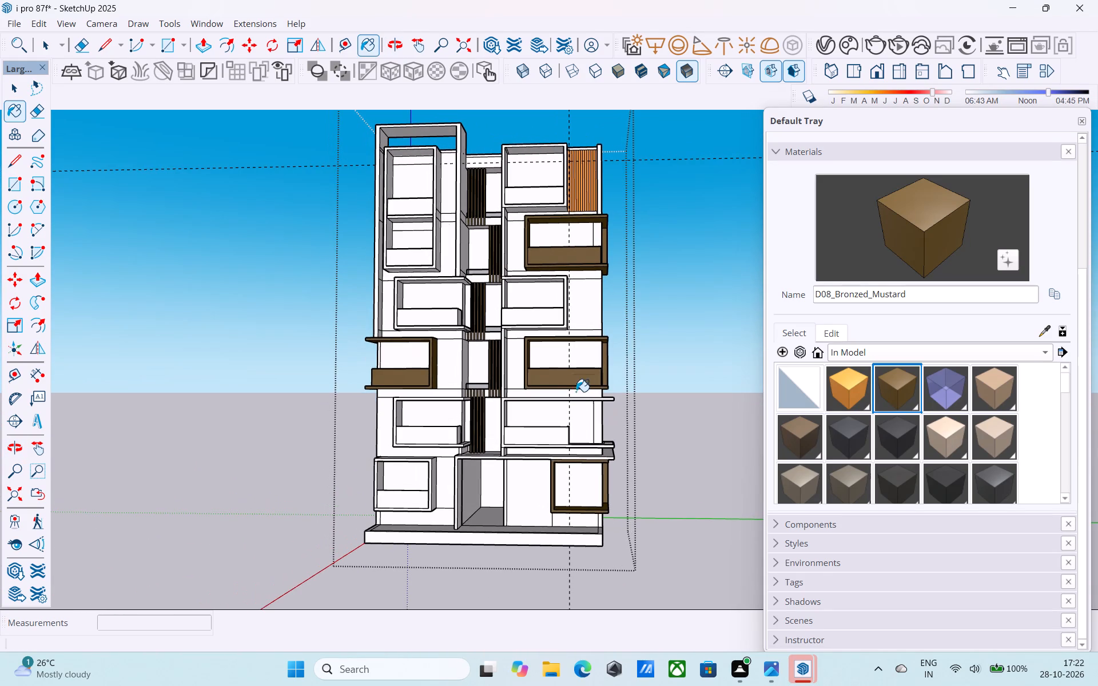
middle_click_drag(561, 378, 585, 393)
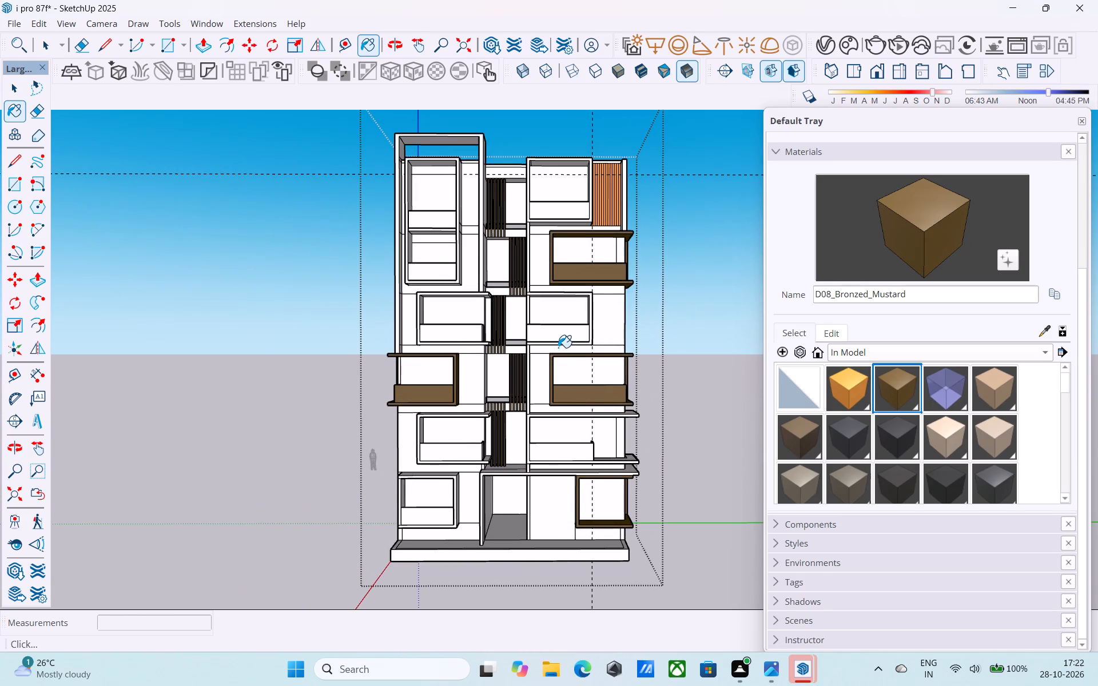
scroll(558, 348, "up", 3)
scroll(558, 348, "down", 3)
middle_click_drag(558, 348, 511, 410)
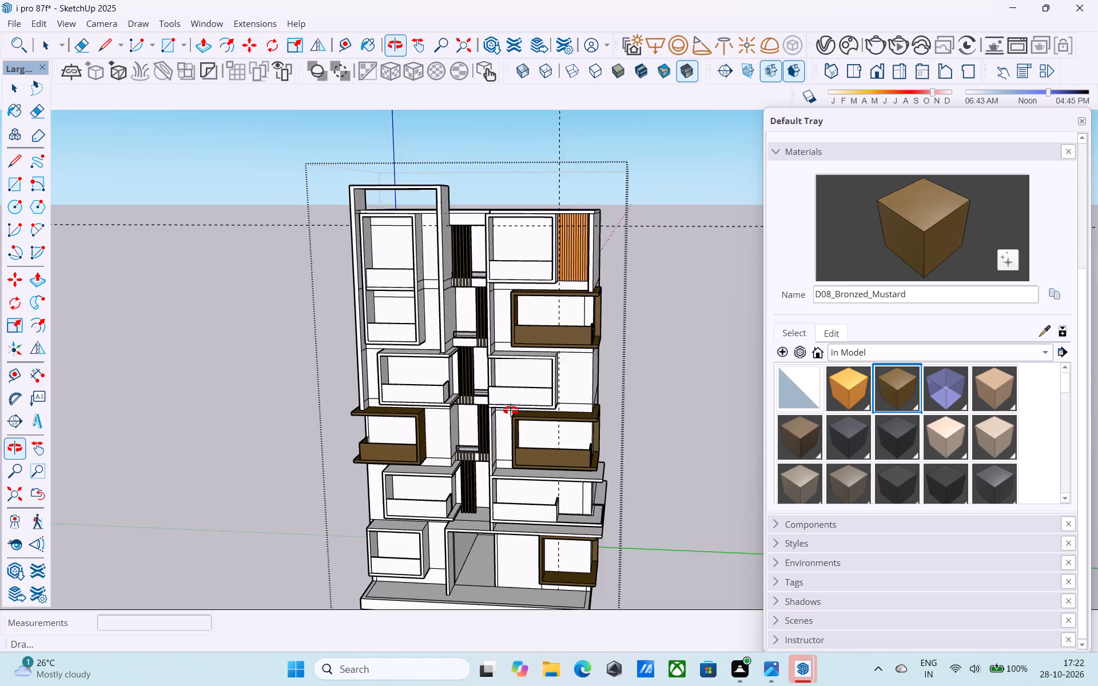
middle_click_drag(511, 410, 493, 414)
Paint the parapet of the uppermost brown corner balcony with Glass_Basic_01, covering its front and side panels.
left_click(937, 386)
middle_click_drag(665, 324, 607, 326)
scroll(508, 334, "up", 2)
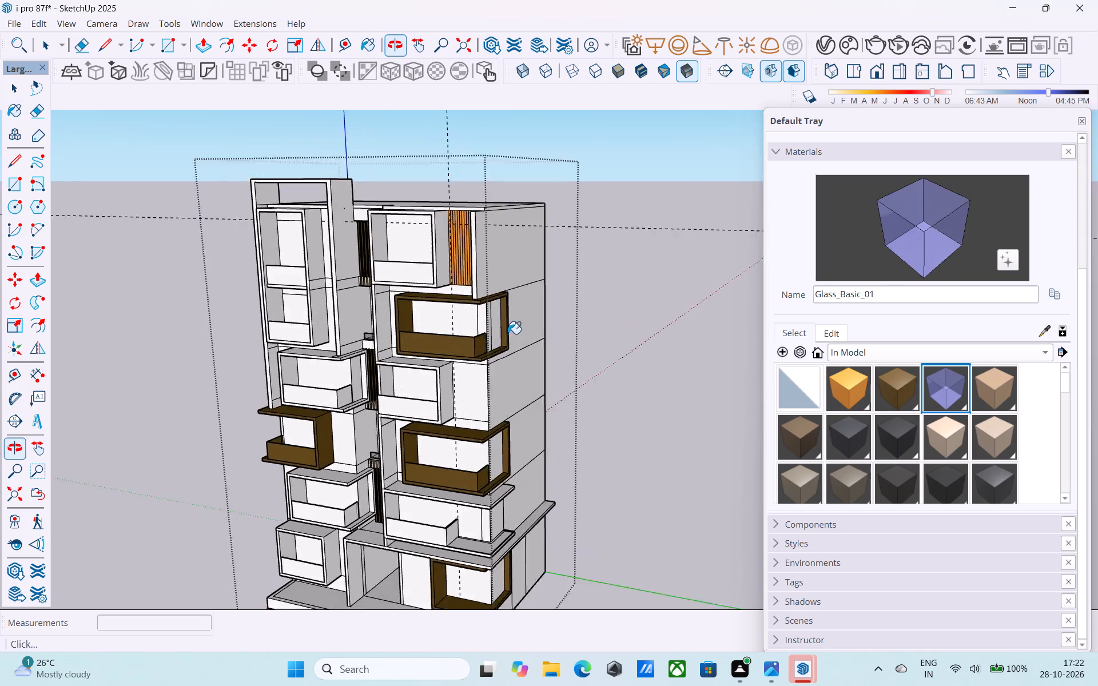
scroll(508, 334, "up", 8)
left_click(439, 349)
scroll(535, 317, "up", 8)
left_click(457, 330)
middle_click_drag(457, 330, 914, 473)
scroll(774, 458, "up", 1)
left_click(427, 387)
Continue applying Glass_Basic_01 to the still brown faces of the same balcony's parapet.
scroll(427, 386, "down", 4)
middle_click_drag(396, 403, 369, 389)
scroll(365, 386, "up", 6)
middle_click_drag(368, 381, 482, 239)
scroll(500, 259, "up", 3)
middle_click_drag(518, 377, 554, 355)
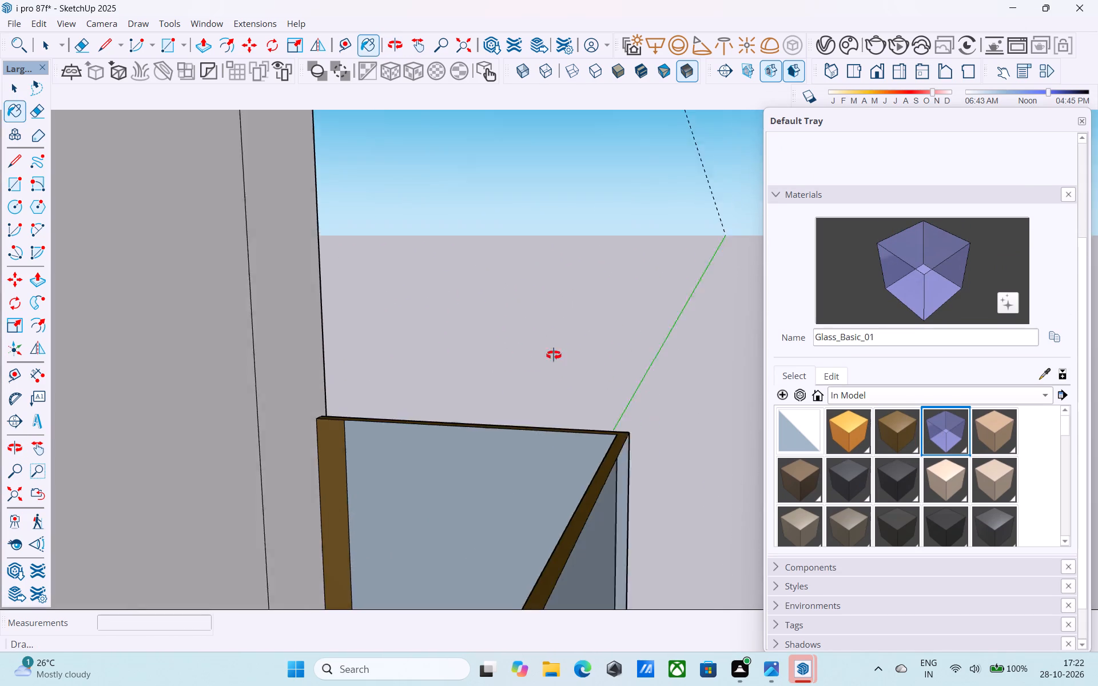
middle_click_drag(554, 355, 616, 325)
scroll(582, 347, "up", 1)
scroll(548, 392, "down", 2)
middle_click_drag(526, 414, 204, 333)
scroll(204, 332, "down", 7)
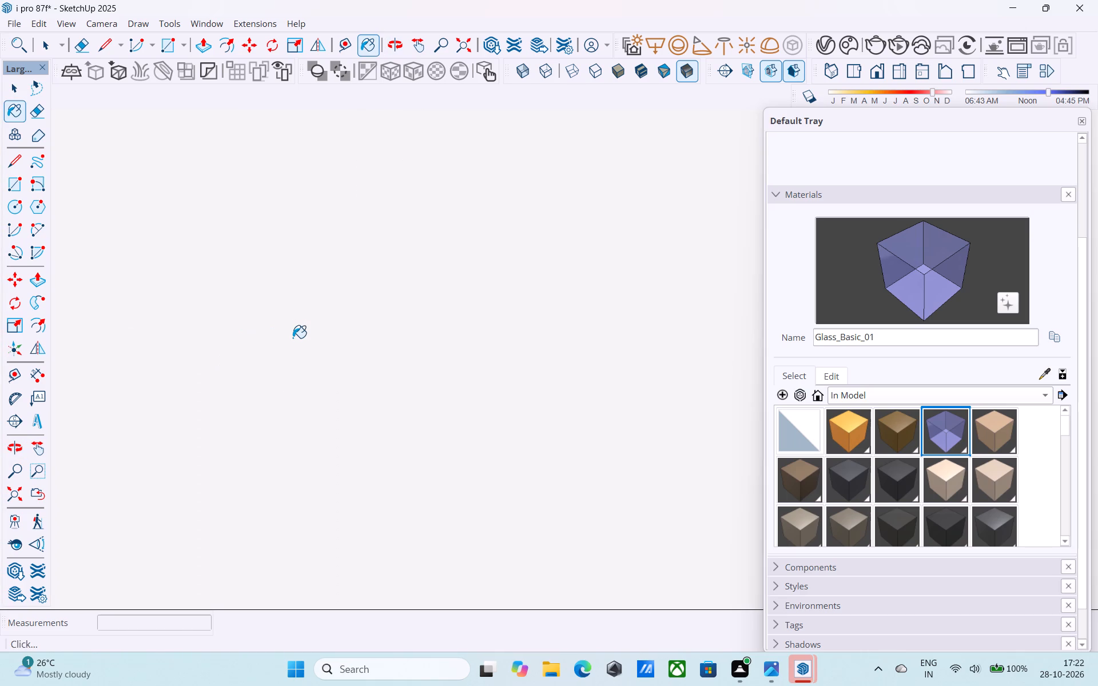
scroll(293, 338, "down", 20)
scroll(293, 338, "down", 4)
scroll(296, 337, "up", 1)
scroll(296, 337, "down", 18)
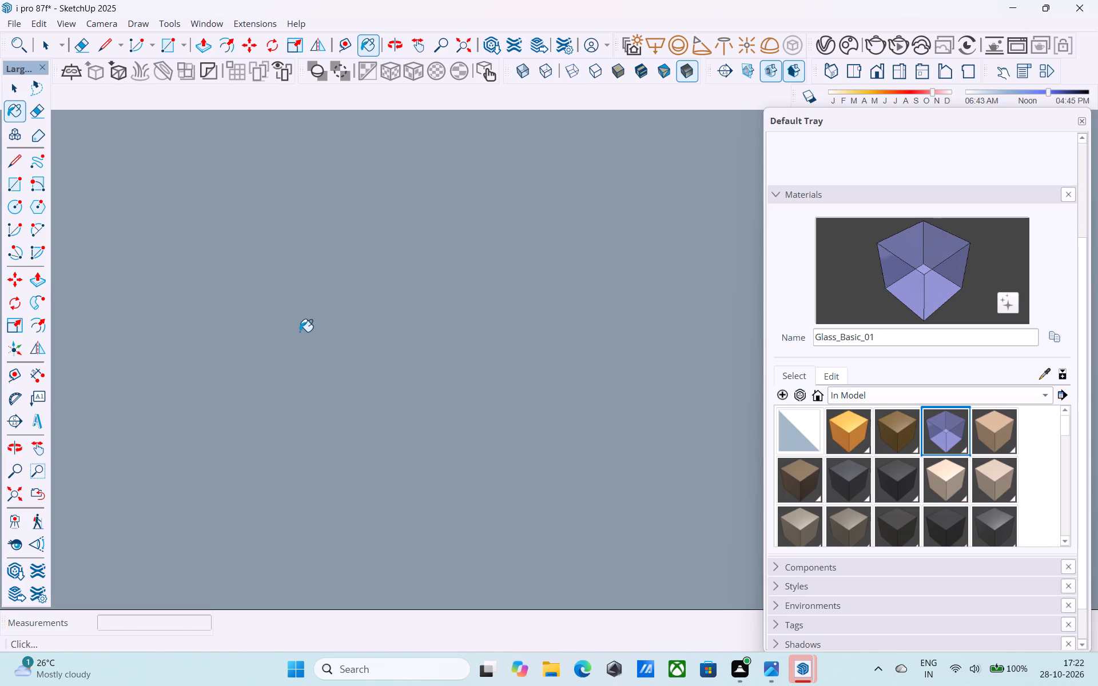
scroll(300, 332, "down", 20)
scroll(300, 332, "down", 20)
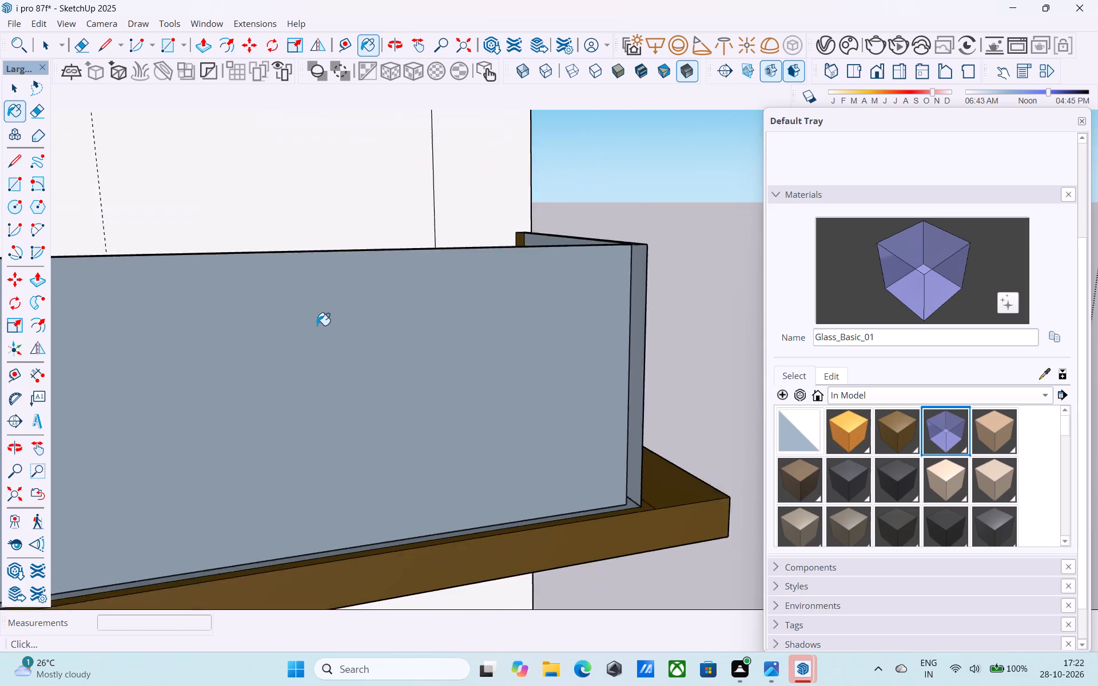
scroll(317, 325, "down", 16)
middle_click_drag(395, 329, 0, 433)
middle_click_drag(429, 308, 332, 322)
scroll(455, 151, "up", 3)
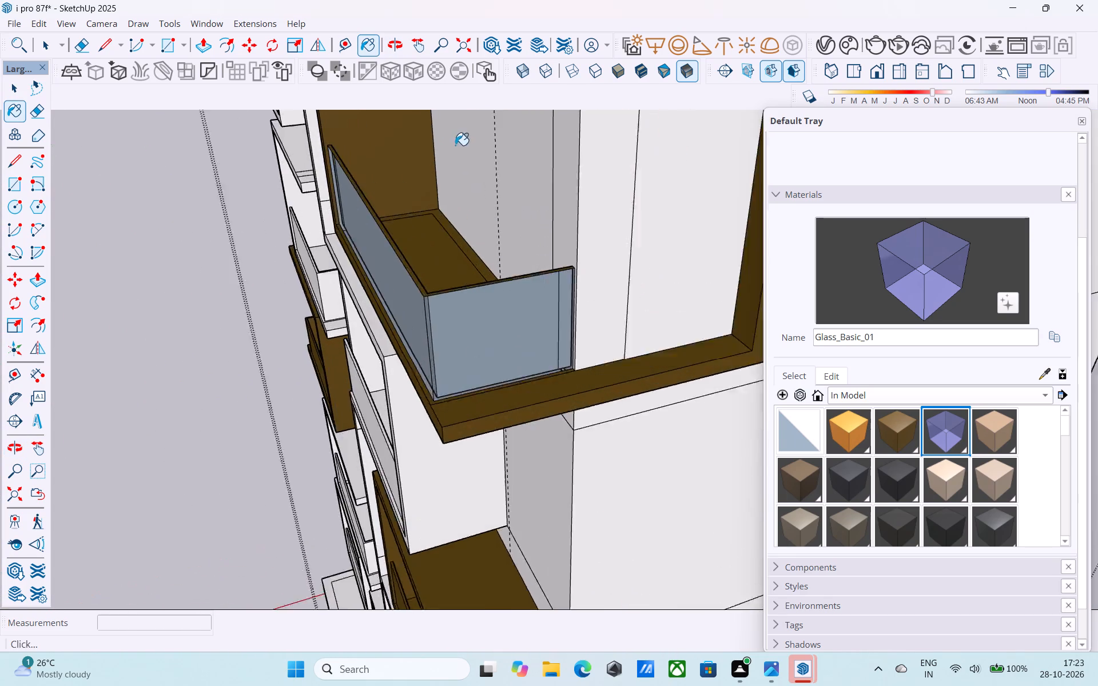
scroll(455, 145, "up", 8)
middle_click_drag(388, 262, 347, 239)
left_click(205, 270)
Inspect the glass parapet's front panel, side panel and corner up close for faces still unpainted.
middle_click_drag(261, 268, 701, 238)
scroll(261, 268, "up", 1)
scroll(701, 238, "down", 2)
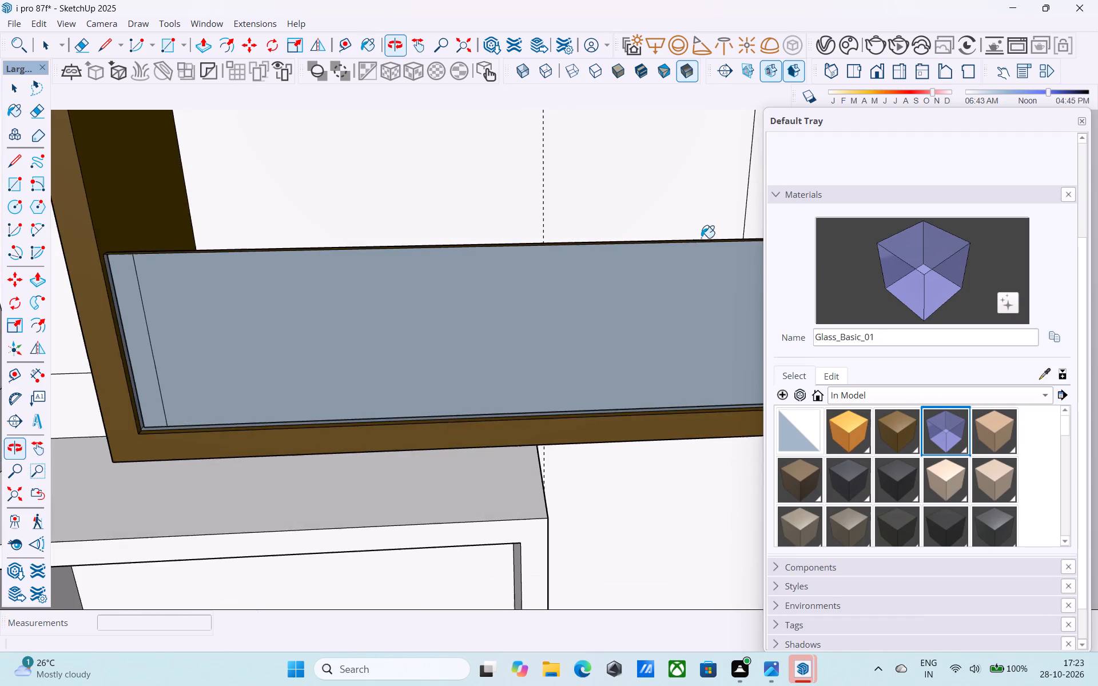
scroll(701, 238, "down", 4)
middle_click_drag(514, 256, 348, 324)
scroll(332, 259, "down", 5)
middle_click_drag(578, 309, 415, 269)
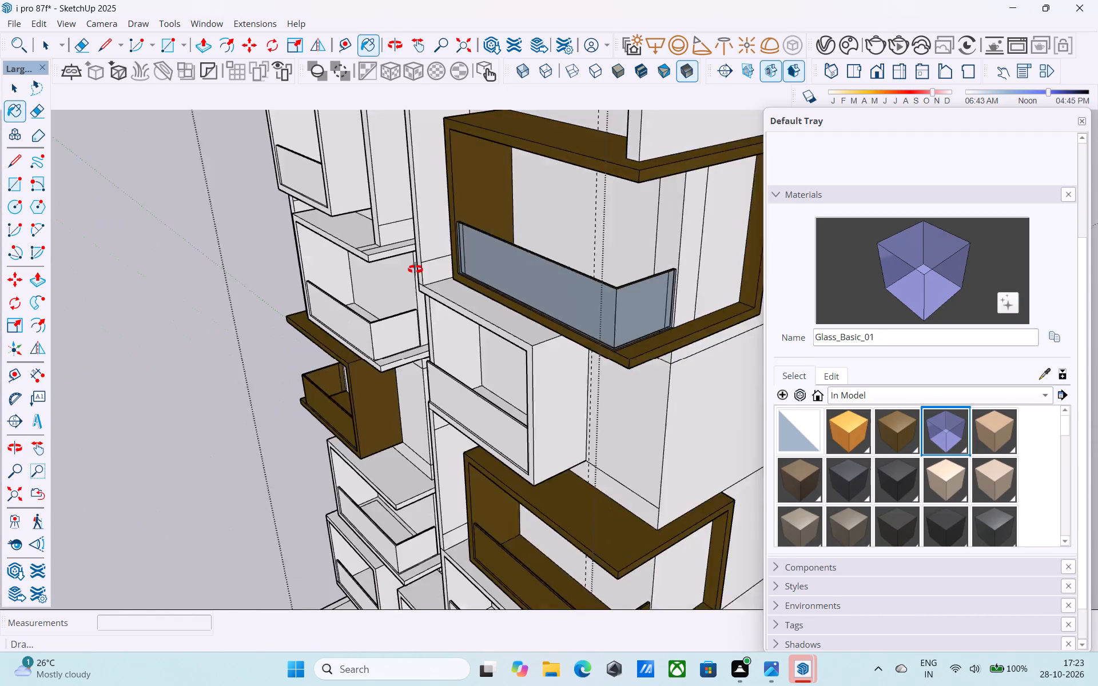
middle_click_drag(415, 269, 413, 269)
scroll(628, 313, "up", 12)
middle_click_drag(596, 313, 464, 283)
scroll(593, 293, "up", 11)
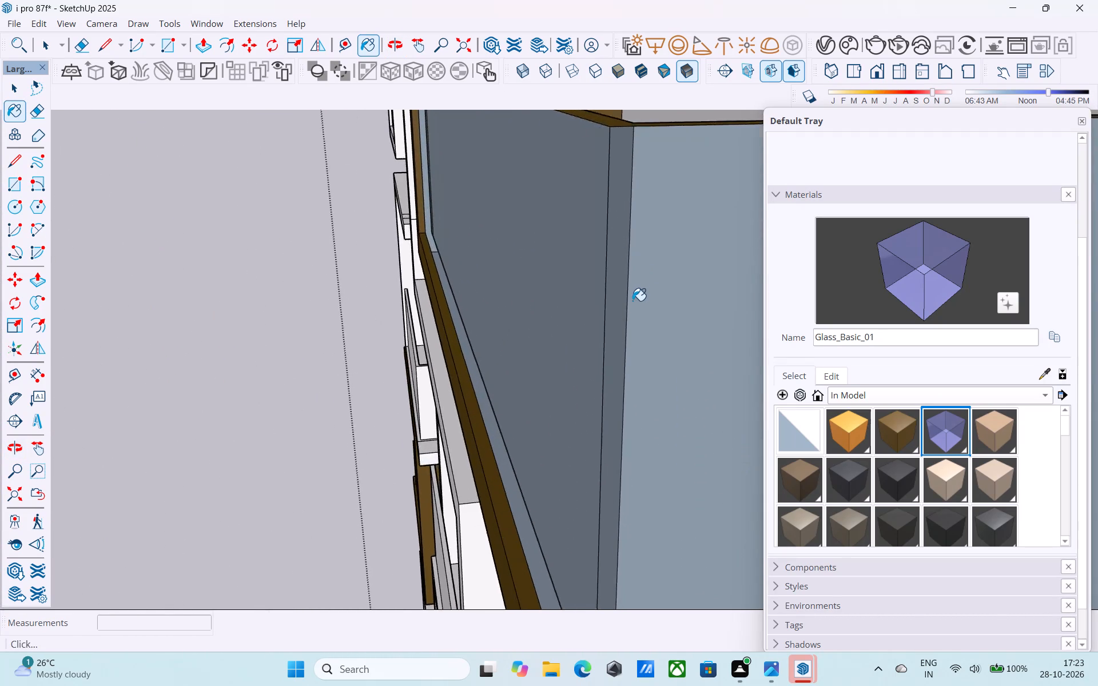
scroll(632, 301, "up", 16)
scroll(605, 297, "up", 9)
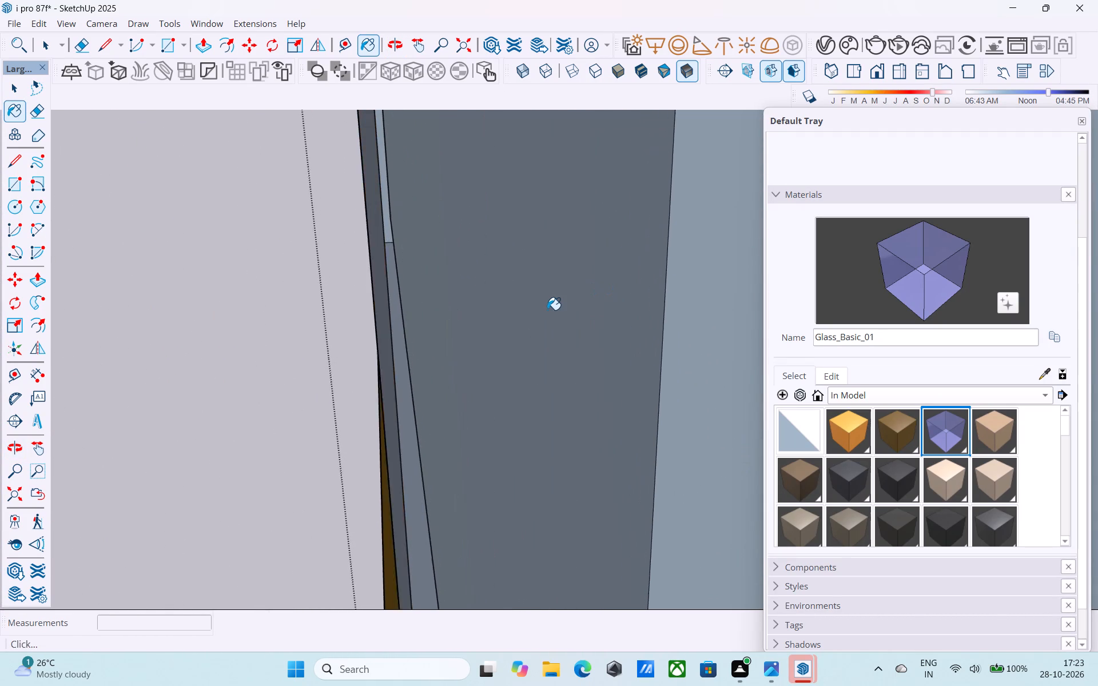
Paint the closely viewed panel faces of the upper brown-framed balcony's parapet with Glass_Basic_01.
scroll(547, 310, "up", 20)
scroll(547, 310, "up", 6)
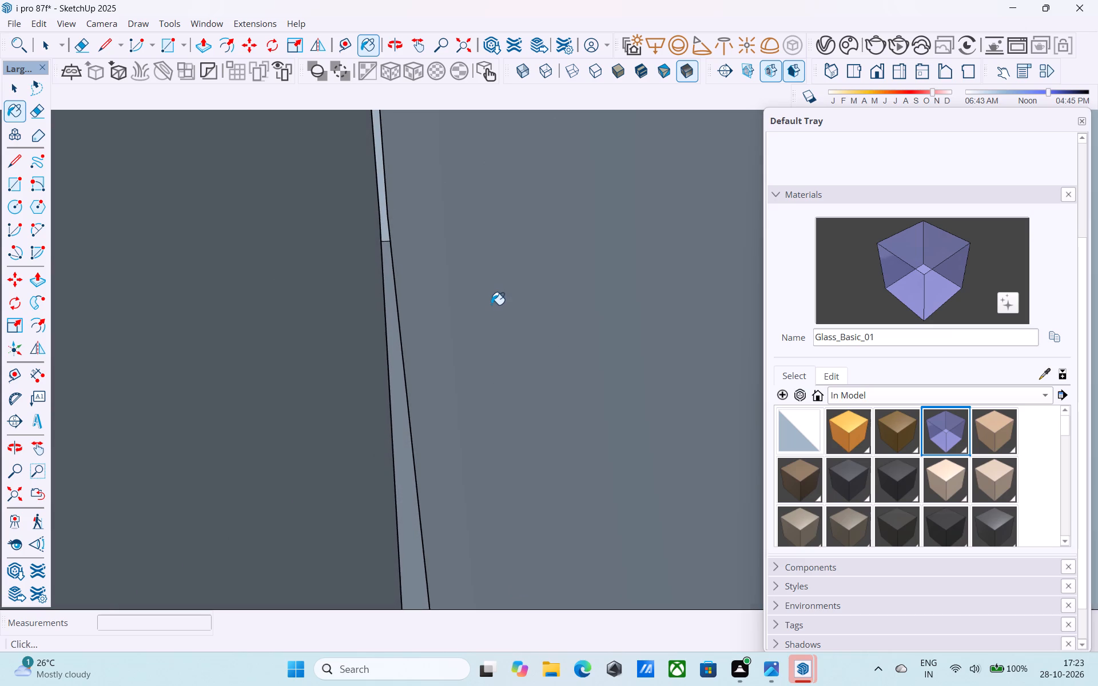
scroll(491, 305, "up", 2)
left_click(498, 301)
left_click(353, 308)
middle_click_drag(369, 305, 635, 240)
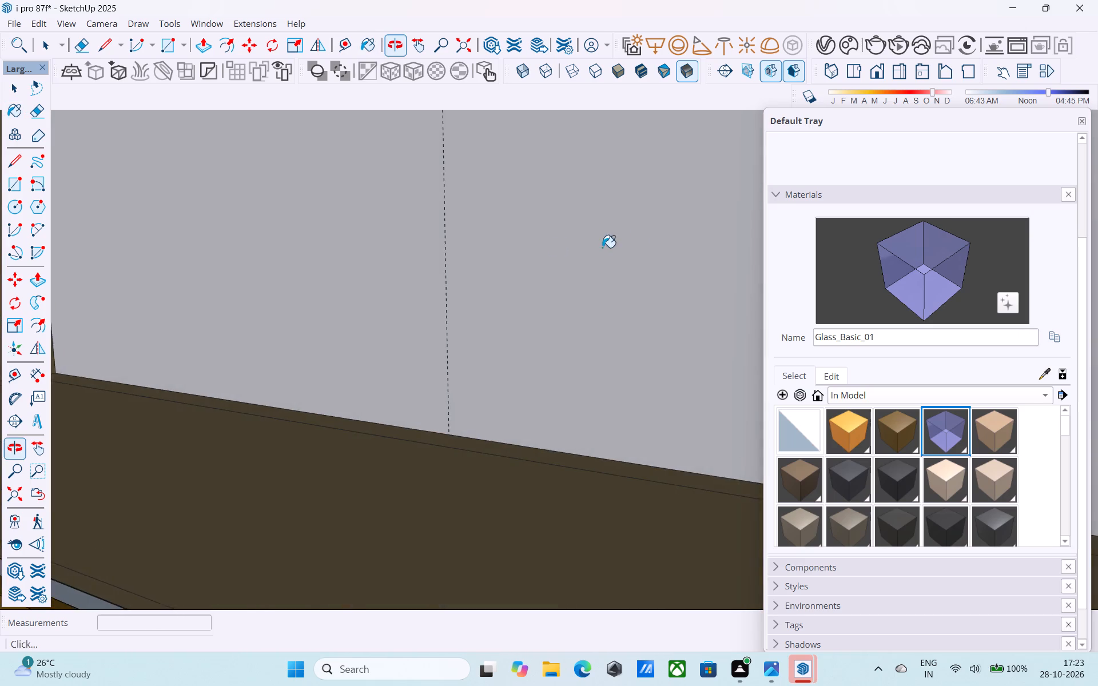
Apply Glass_Basic_01 to the remaining narrow-gap faces at the side end of the upper brown-framed balcony's parapet.
scroll(510, 273, "down", 17)
middle_click_drag(654, 300, 719, 304)
scroll(671, 316, "up", 9)
middle_click_drag(685, 293, 734, 310)
scroll(643, 332, "up", 6)
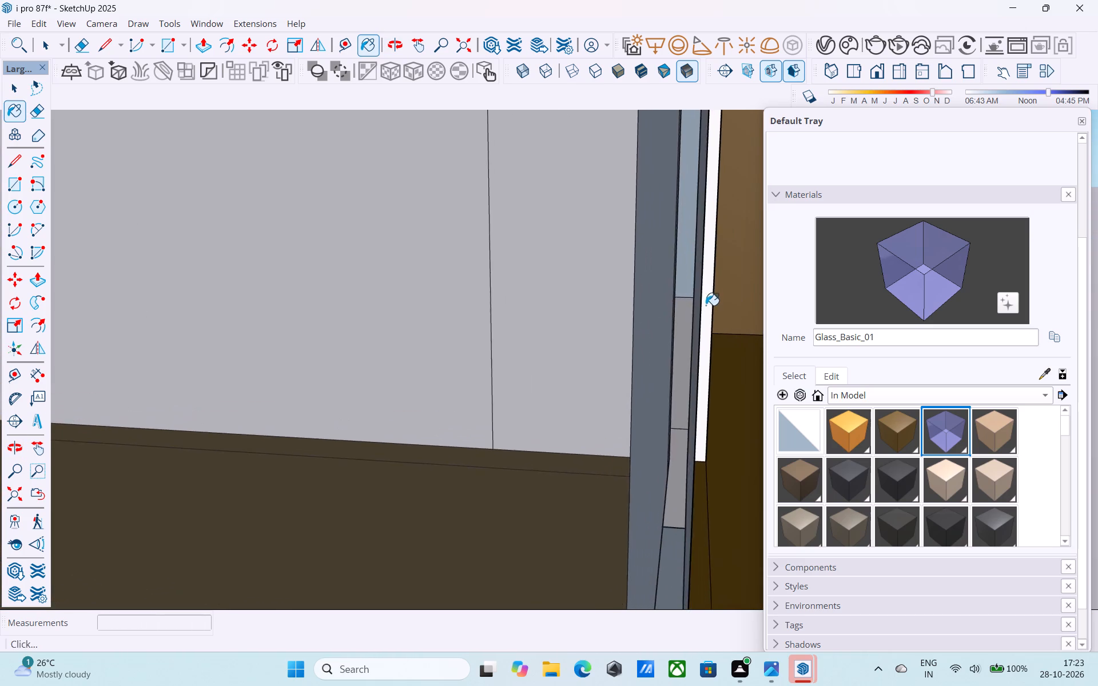
scroll(706, 305, "up", 20)
scroll(706, 305, "up", 10)
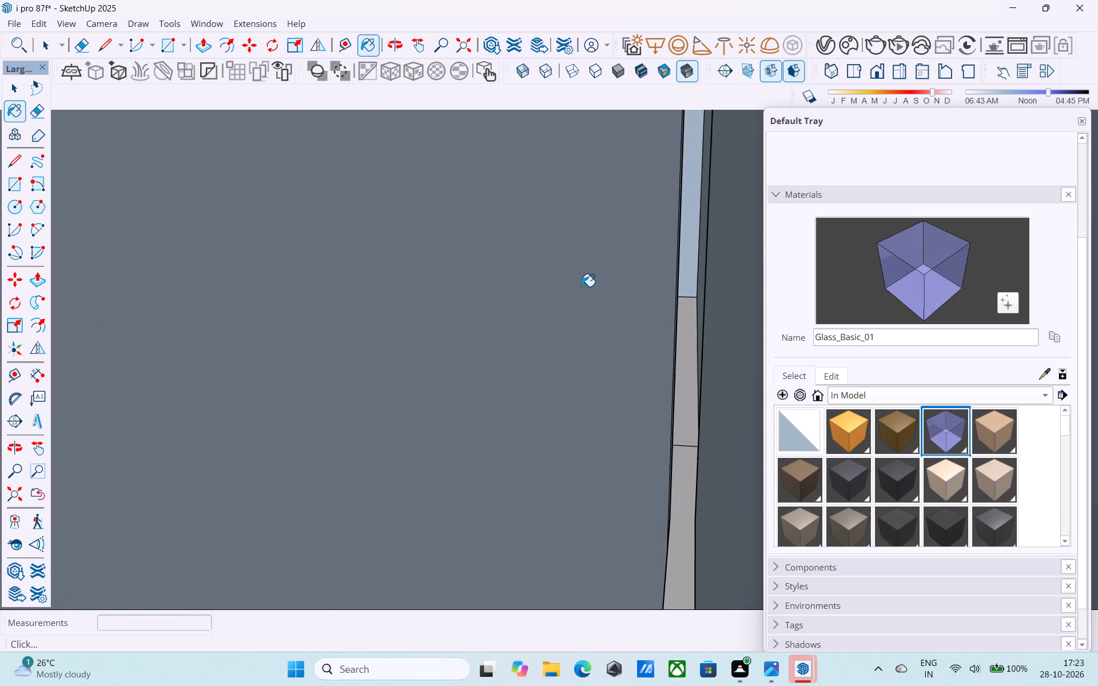
scroll(579, 286, "up", 16)
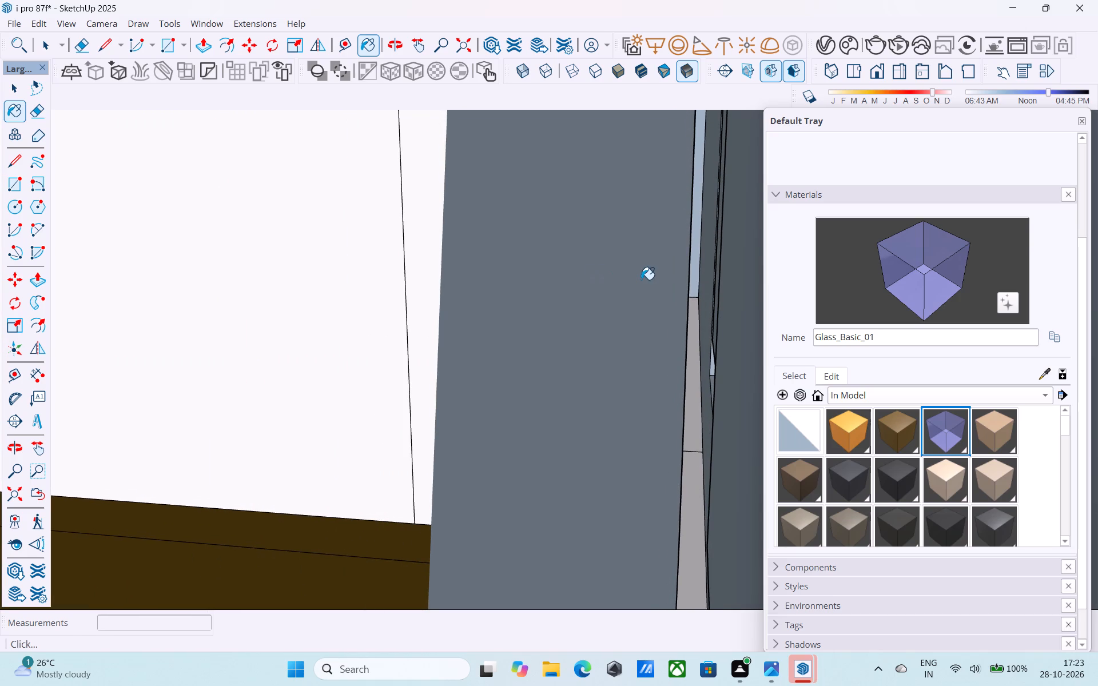
middle_click_drag(641, 280, 504, 278)
scroll(551, 278, "up", 9)
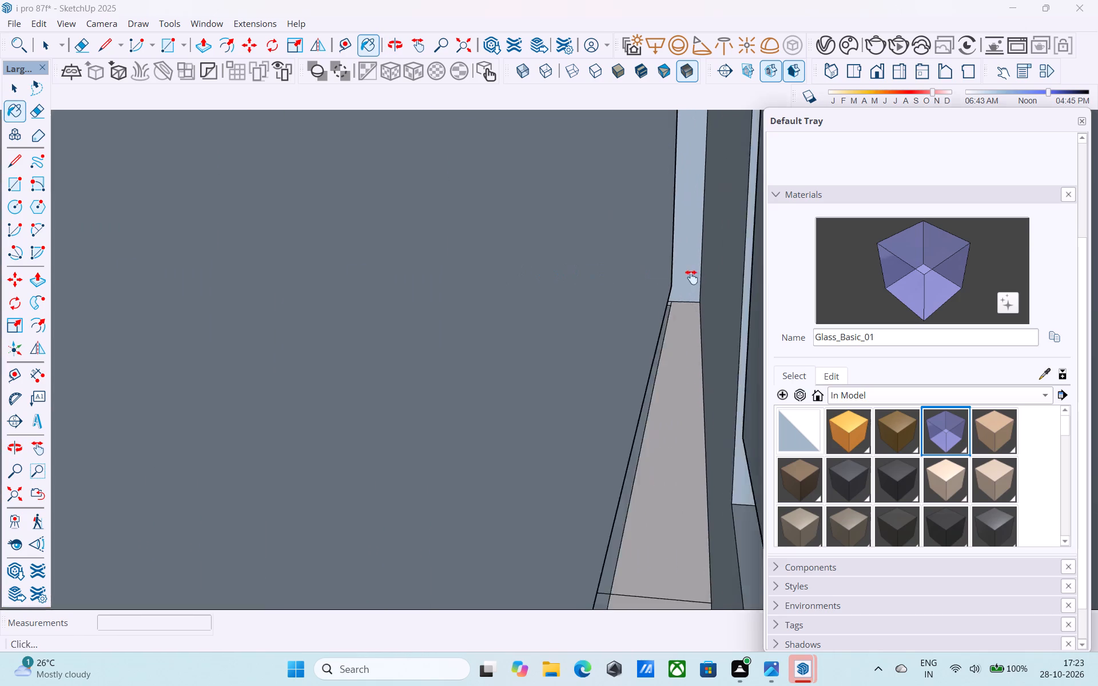
middle_click_drag(691, 277, 694, 285, "shift")
left_click(628, 279)
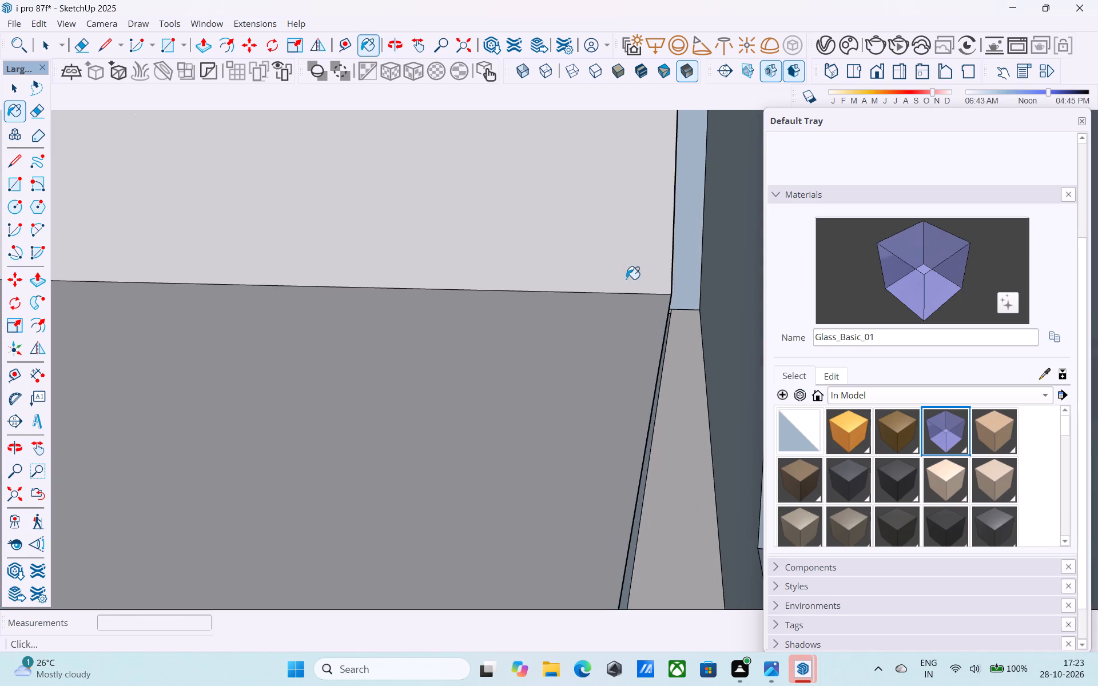
middle_click(655, 279)
left_click(729, 273)
middle_click_drag(730, 273, 521, 238)
scroll(530, 258, "down", 7)
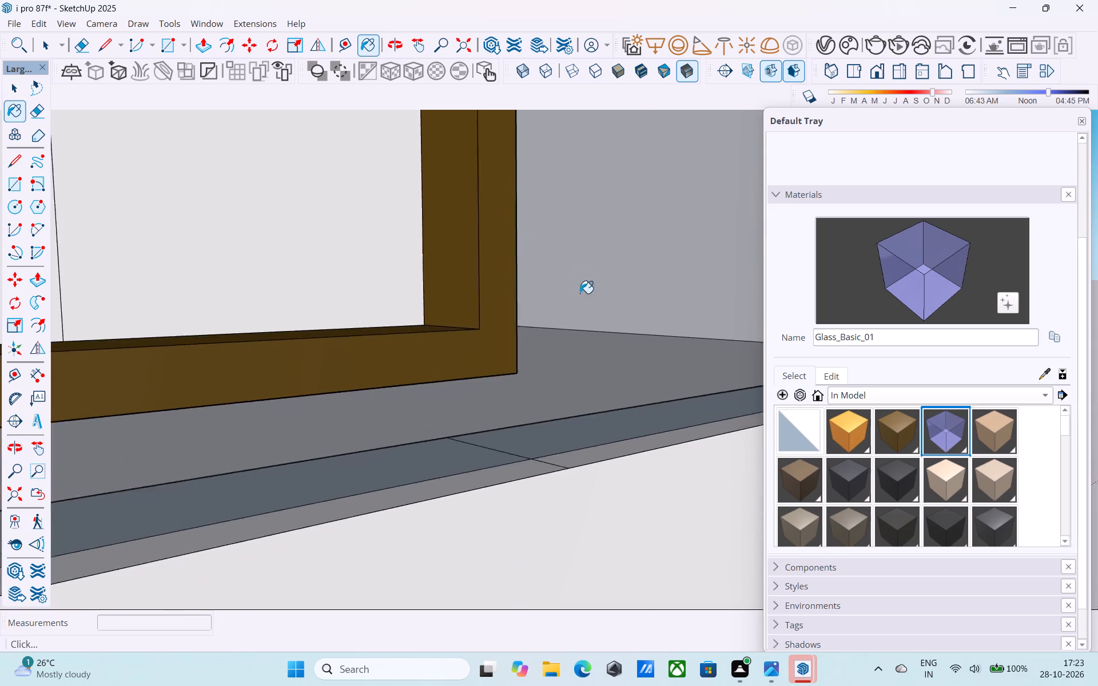
scroll(580, 293, "down", 18)
key("space")
Select the side parapet panel's face on the upper brown-framed balcony and paint it with Glass_Basic_01.
middle_click_drag(611, 312, 723, 428)
middle_click_drag(569, 374, 624, 348)
scroll(630, 322, "up", 11)
middle_click_drag(697, 253, 659, 320)
scroll(641, 270, "up", 6)
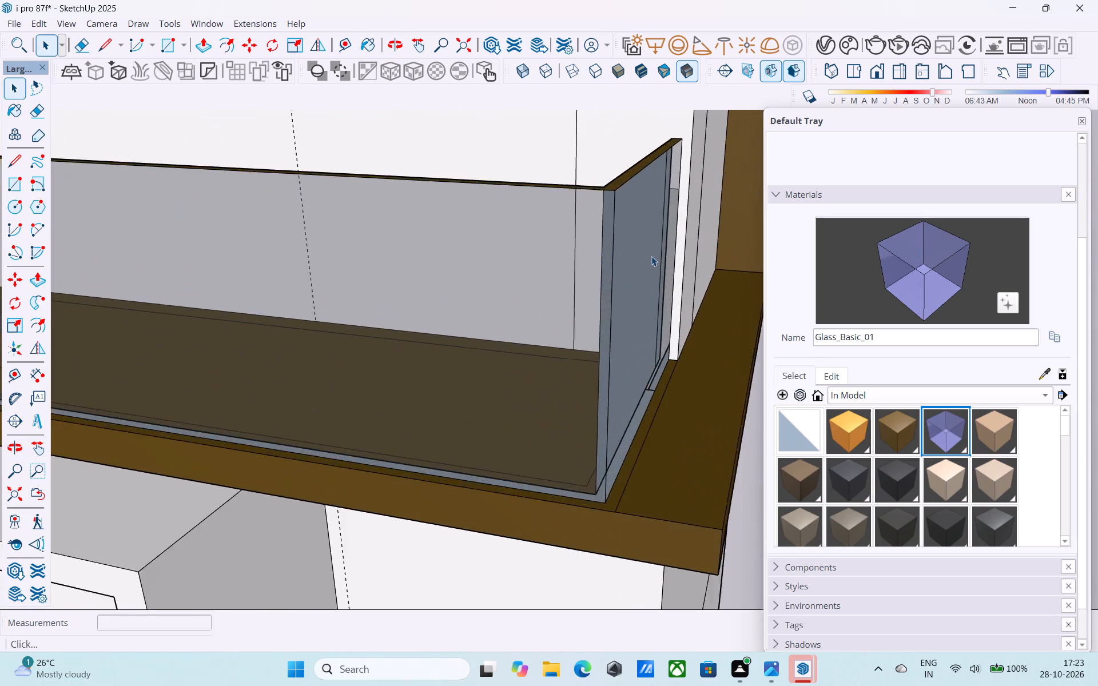
scroll(651, 256, "up", 4)
middle_click_drag(655, 254, 731, 299, "shift")
scroll(687, 313, "up", 10)
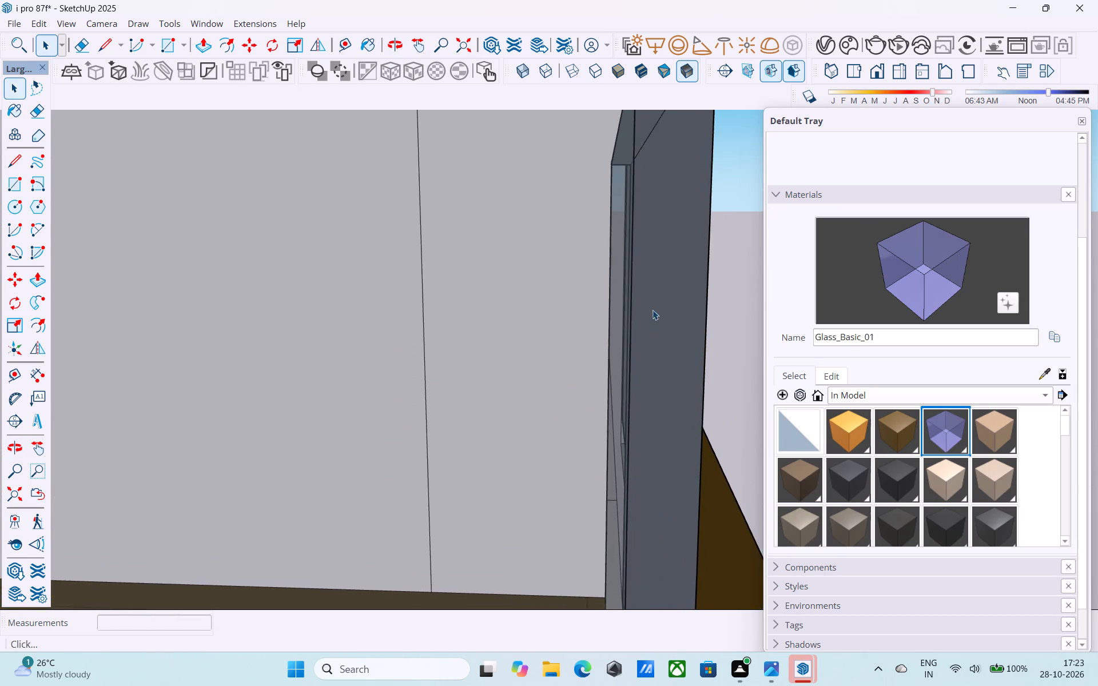
scroll(653, 310, "up", 20)
scroll(653, 310, "up", 8)
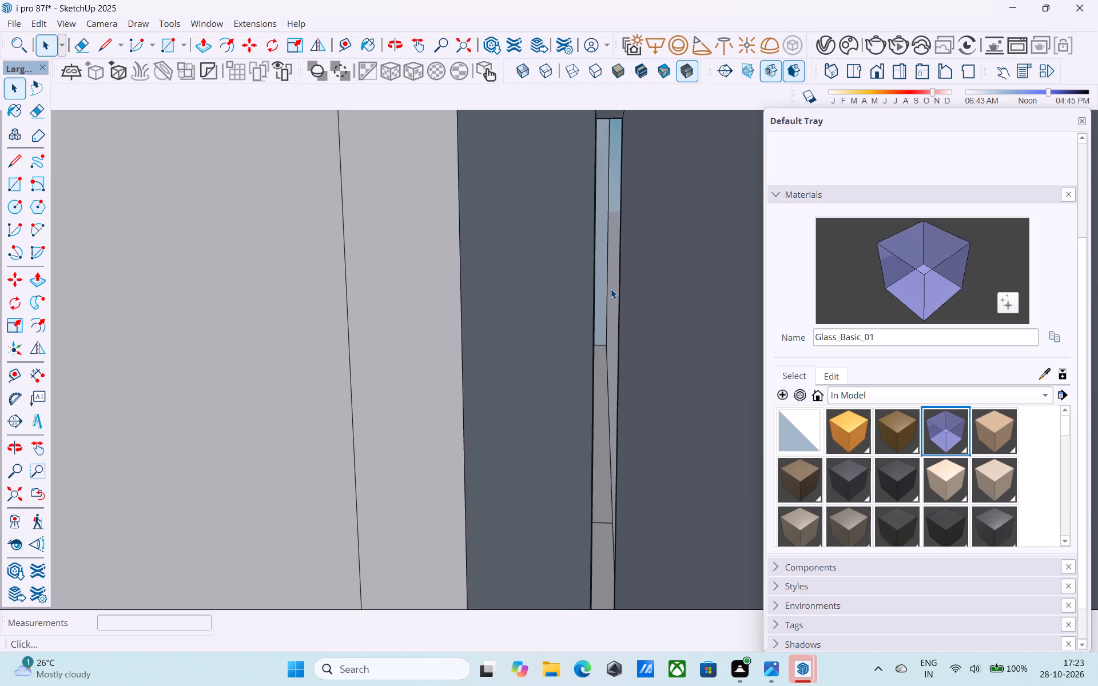
scroll(611, 289, "up", 9)
middle_click(559, 293)
left_click(494, 296)
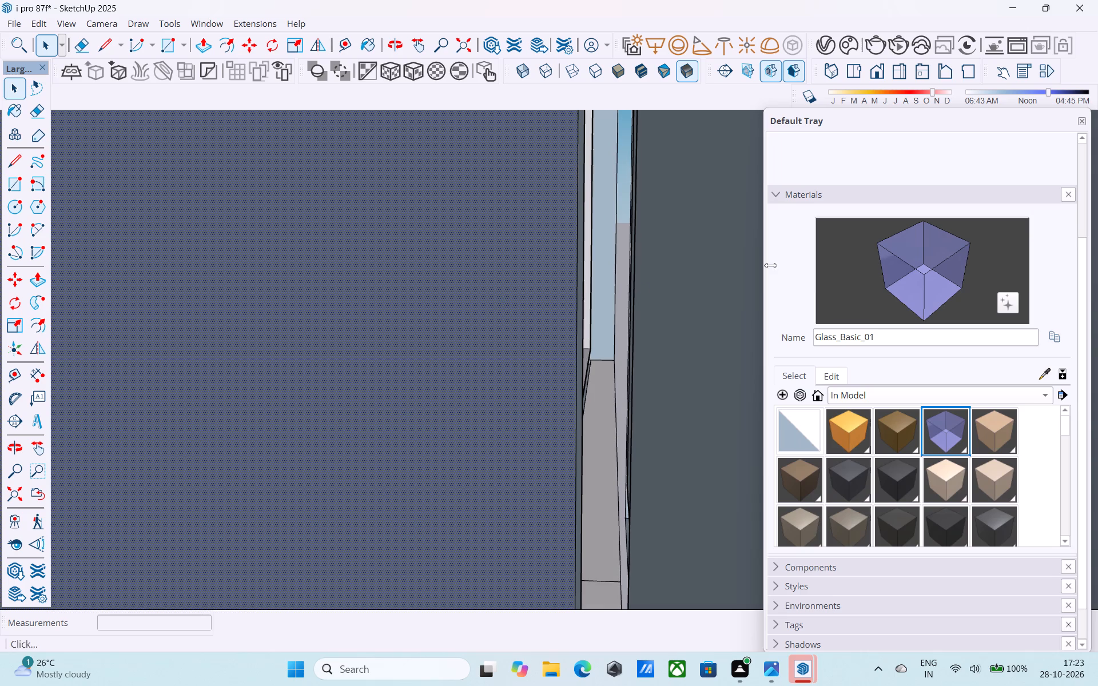
left_click(908, 264)
left_click(419, 290)
Paint the narrow vertical strip at the wall end of the side parapet panel with Glass_Basic_01.
middle_click_drag(570, 264, 436, 266)
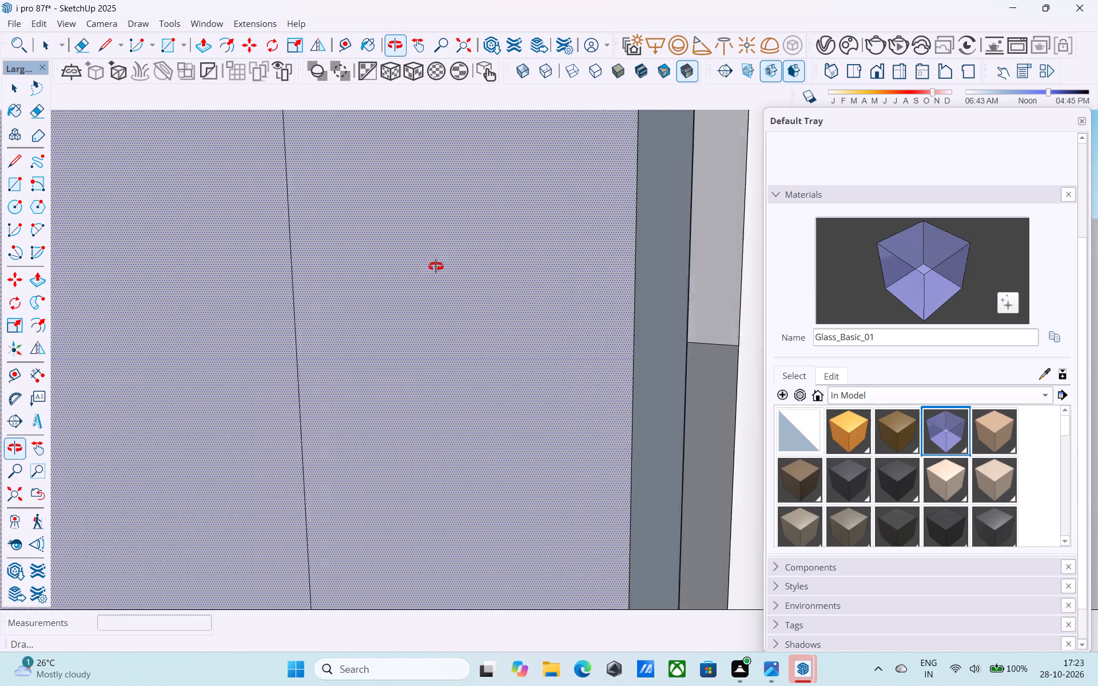
middle_click_drag(436, 266, 435, 266)
scroll(439, 265, "down", 20)
scroll(439, 265, "down", 3)
middle_click_drag(546, 272, 643, 360)
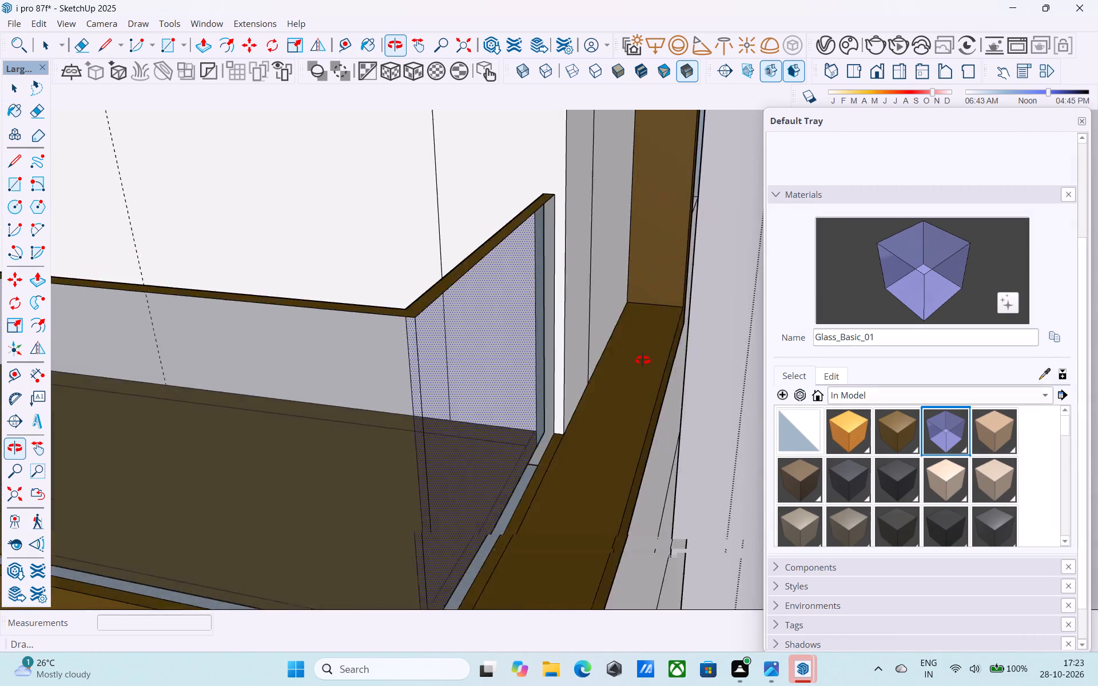
middle_click_drag(643, 360, 917, 456)
scroll(417, 270, "up", 6)
left_click(480, 242)
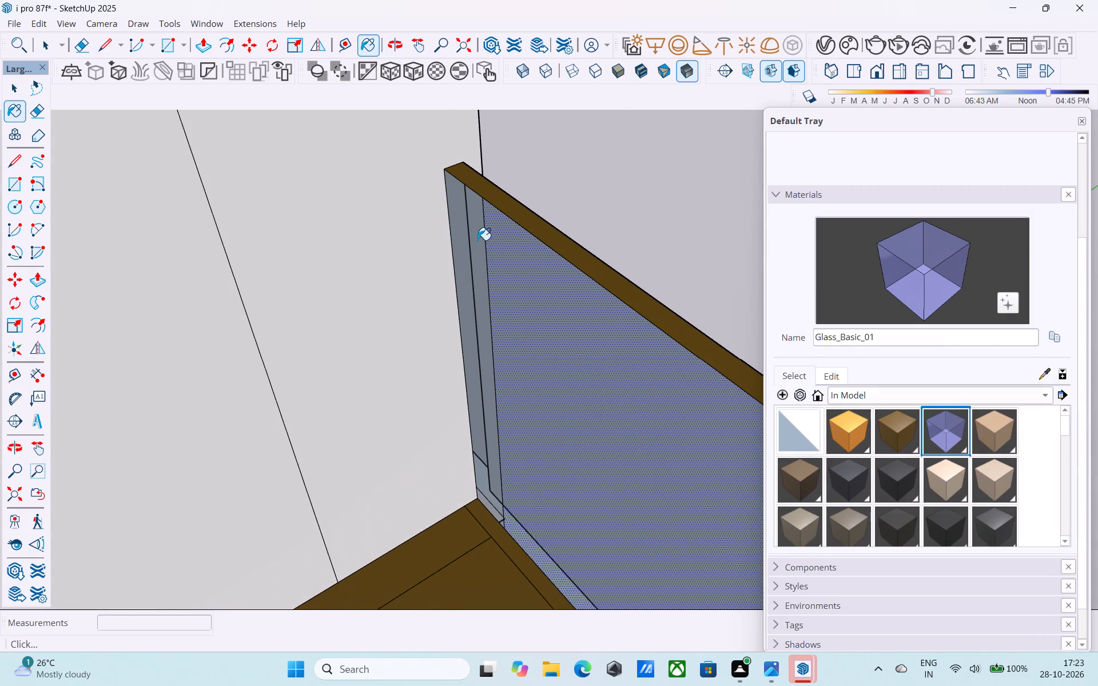
Erase the vertical edge separating the end strip from the side glass parapet panel.
middle_click_drag(610, 261, 727, 216)
scroll(506, 288, "up", 3)
key("r")
key("e")
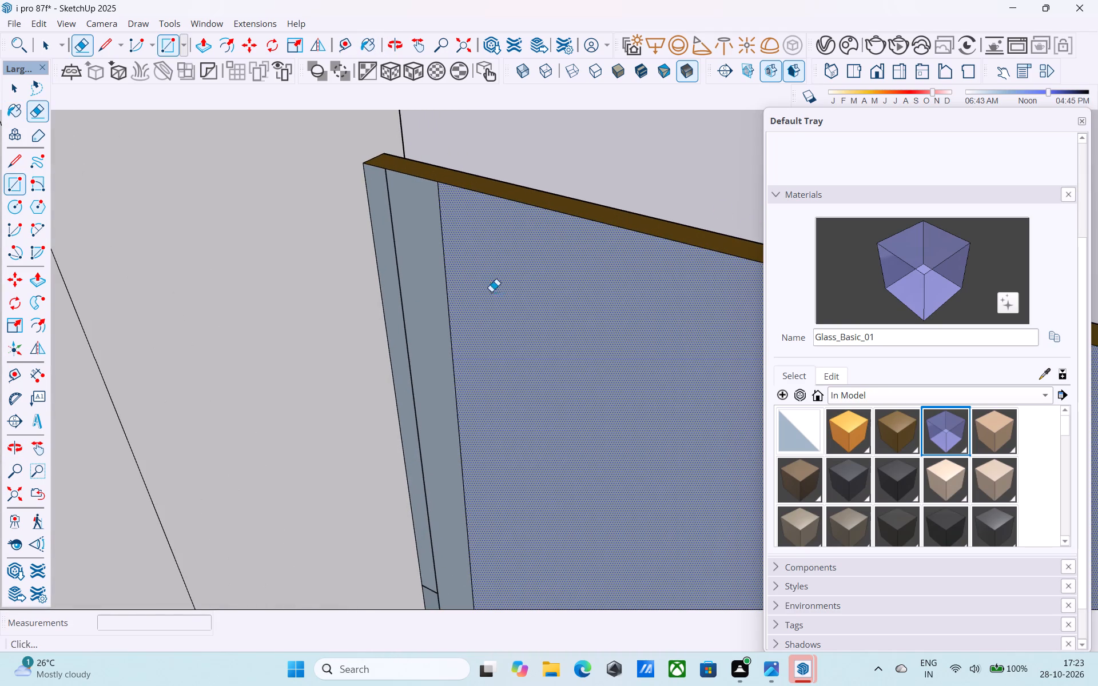
left_click_drag(474, 289, 434, 278)
Apply Glass_Basic_01 to the narrow brown strip at the far end of the front parapet, beside the brown frame.
scroll(415, 269, "down", 7)
middle_click_drag(414, 269, 249, 268)
scroll(249, 268, "down", 9)
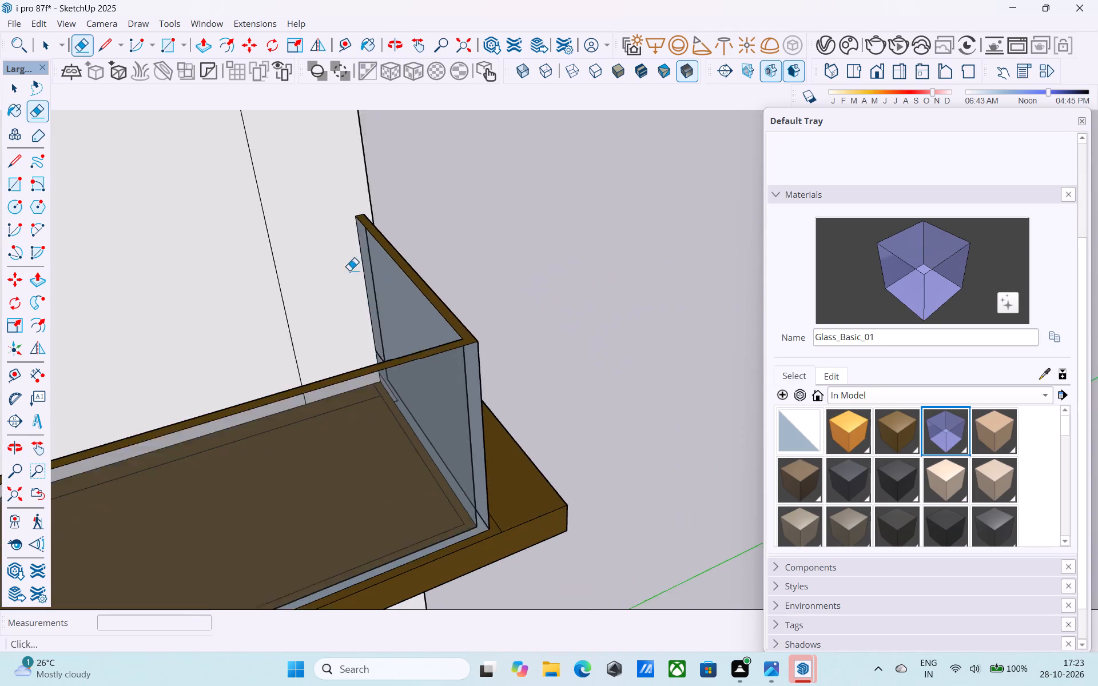
middle_click_drag(391, 280, 181, 298)
middle_click_drag(367, 281, 626, 200)
middle_click_drag(444, 264, 606, 298, "shift")
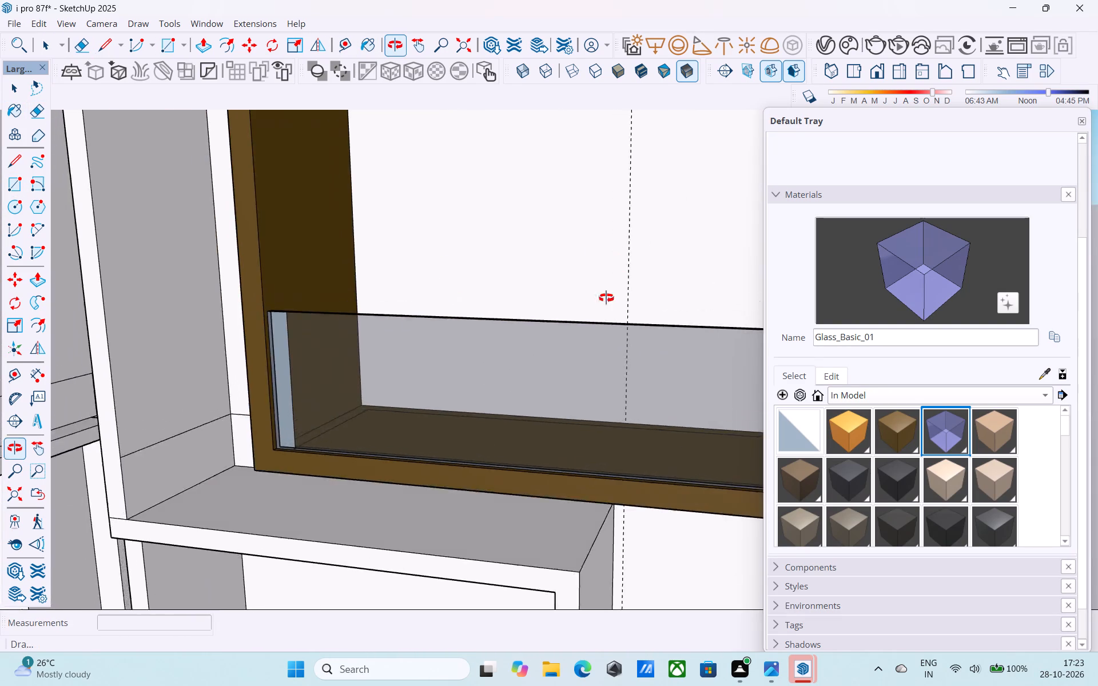
middle_click_drag(606, 298, 187, 332, "shift")
left_click(902, 298)
scroll(593, 302, "up", 3)
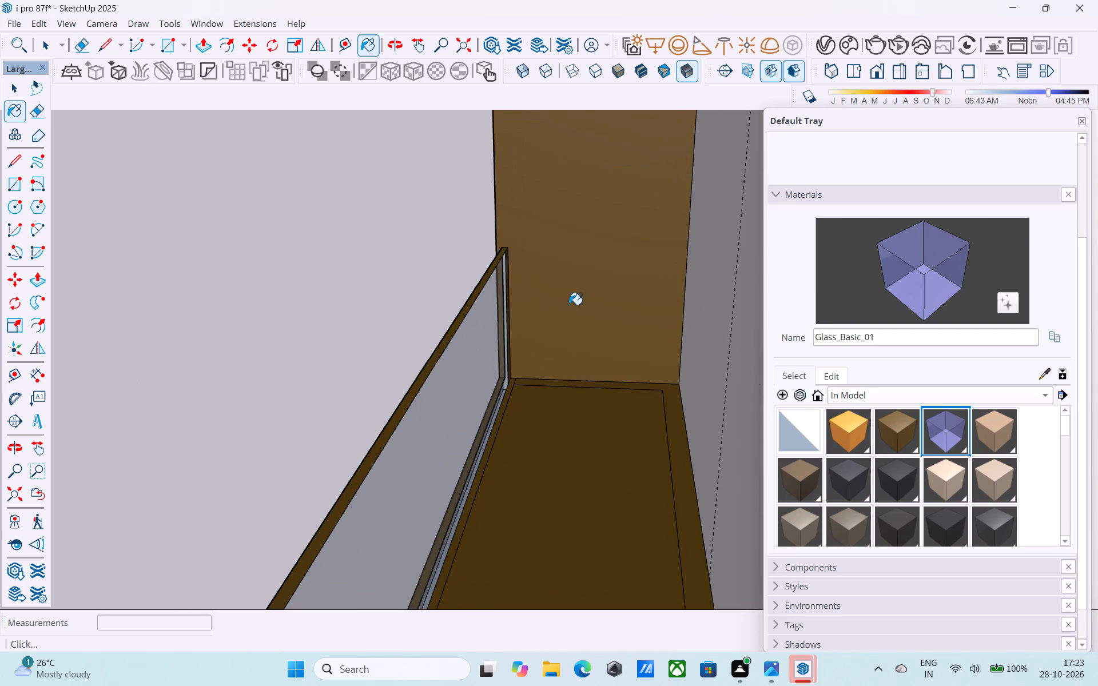
scroll(569, 305, "up", 15)
middle_click_drag(482, 284, 391, 305)
middle_click_drag(409, 304, 534, 295)
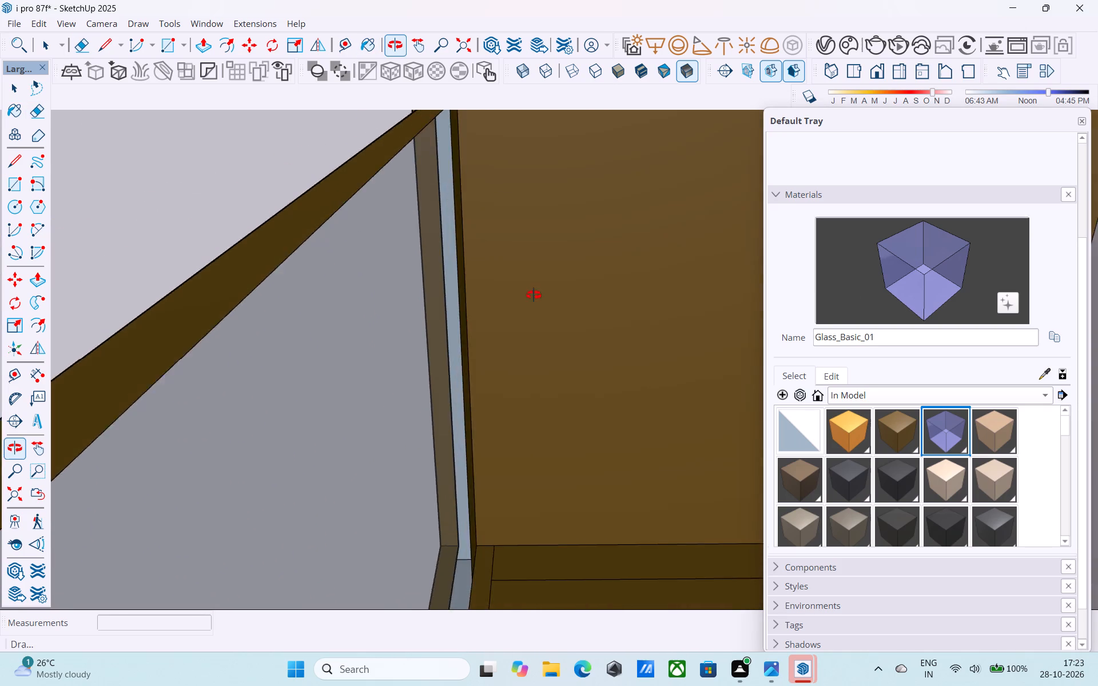
middle_click_drag(534, 295, 522, 185)
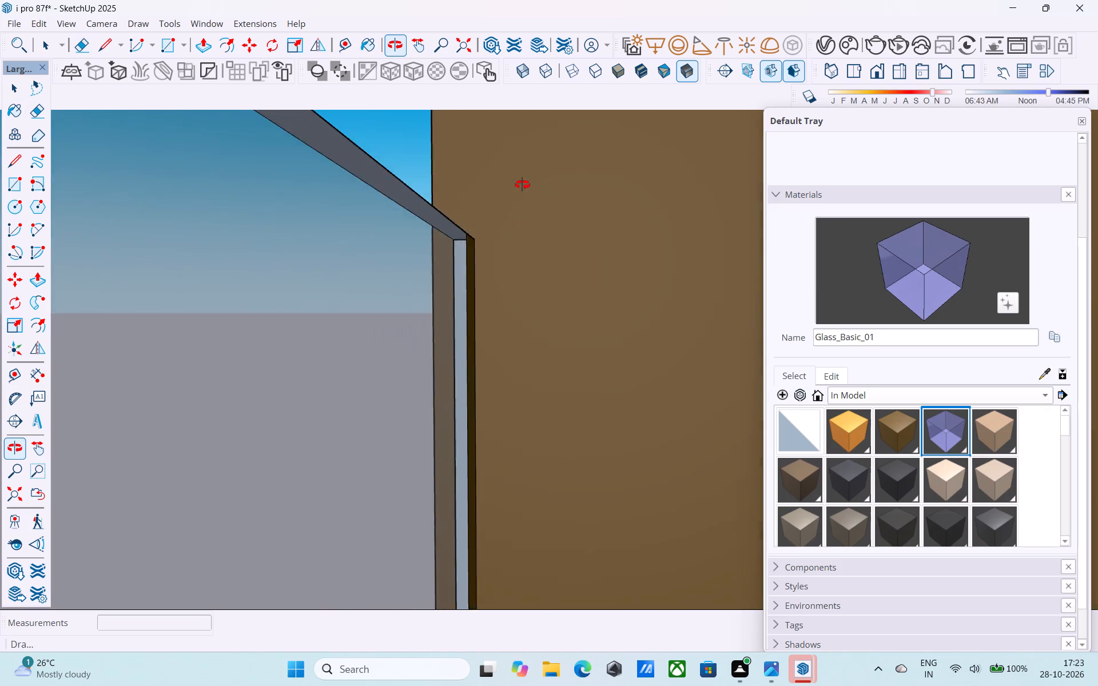
middle_click_drag(522, 185, 410, 205)
left_click(598, 243)
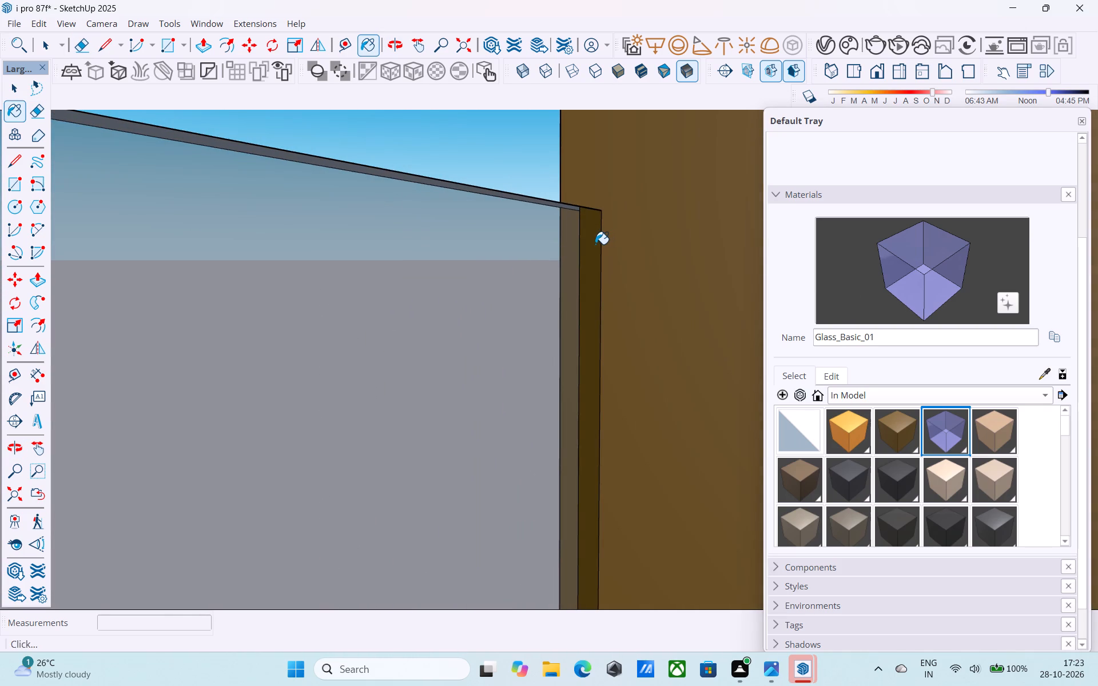
Erase the vertical dividing edge at the frame end of the front glass parapet.
middle_click_drag(591, 244, 574, 257)
key("e")
left_click_drag(568, 258, 578, 257)
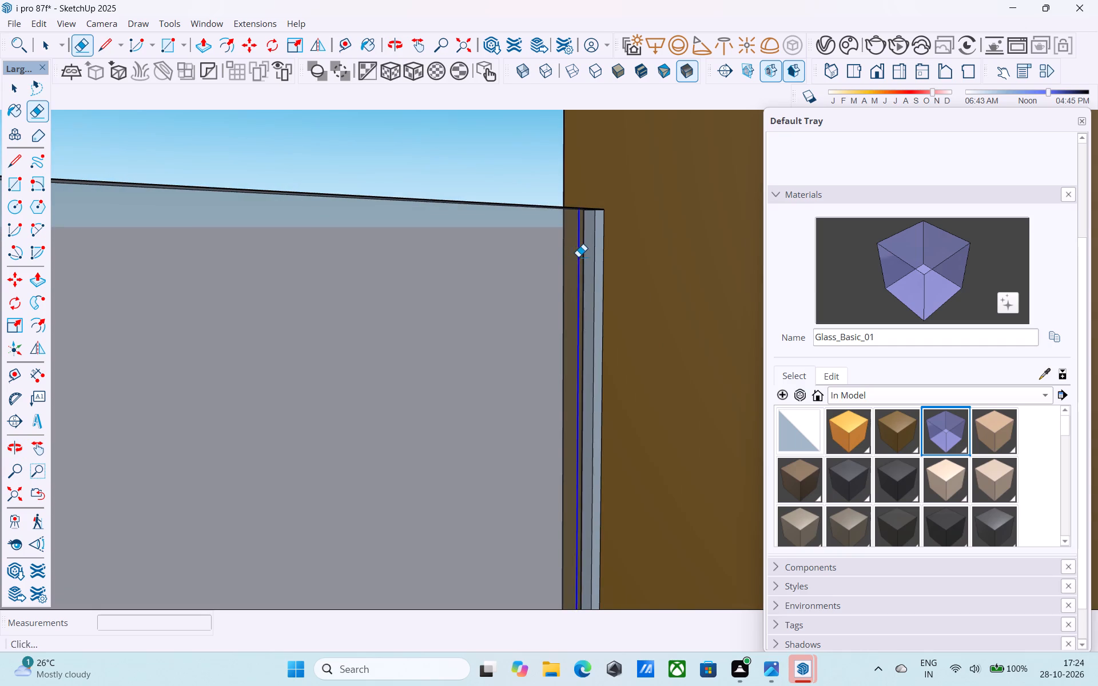
key("space")
Save the model with the upper brown-framed balcony's glass parapet edits.
middle_click_drag(578, 257, 763, 306)
scroll(725, 302, "up", 1)
scroll(715, 303, "down", 20)
scroll(715, 303, "down", 5)
middle_click_drag(332, 230, 447, 214)
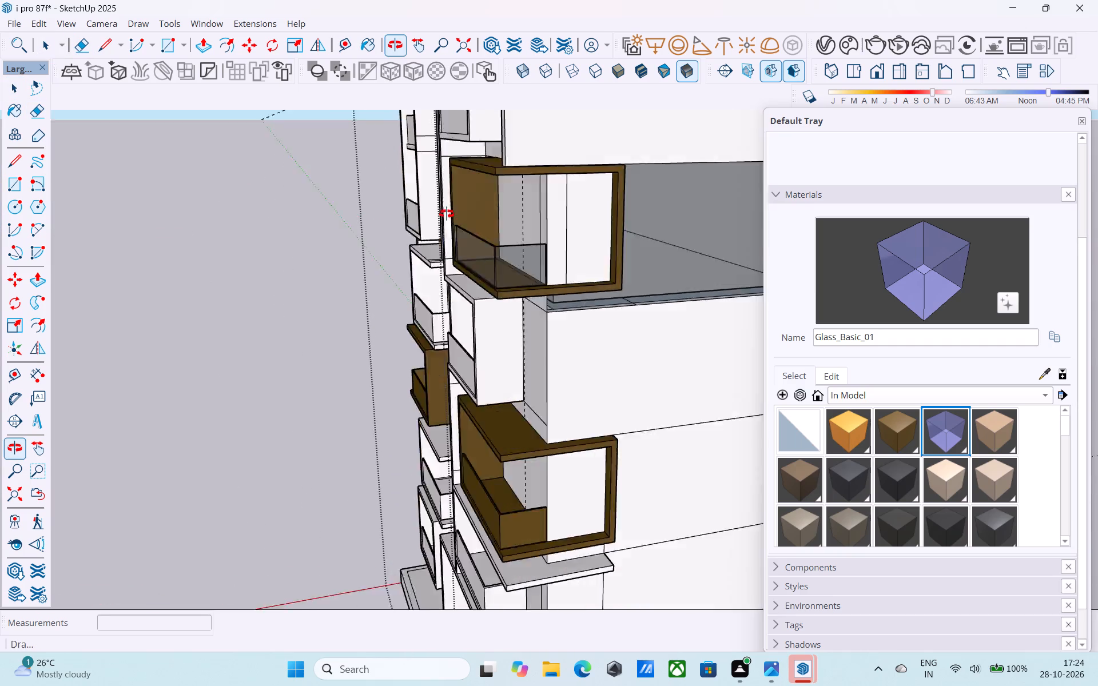
middle_click_drag(447, 214, 512, 216)
scroll(475, 229, "down", 6)
key("ctrl+s")
Examine the building's front facade and compare the balcony parapets across the floors.
scroll(417, 217, "down", 3)
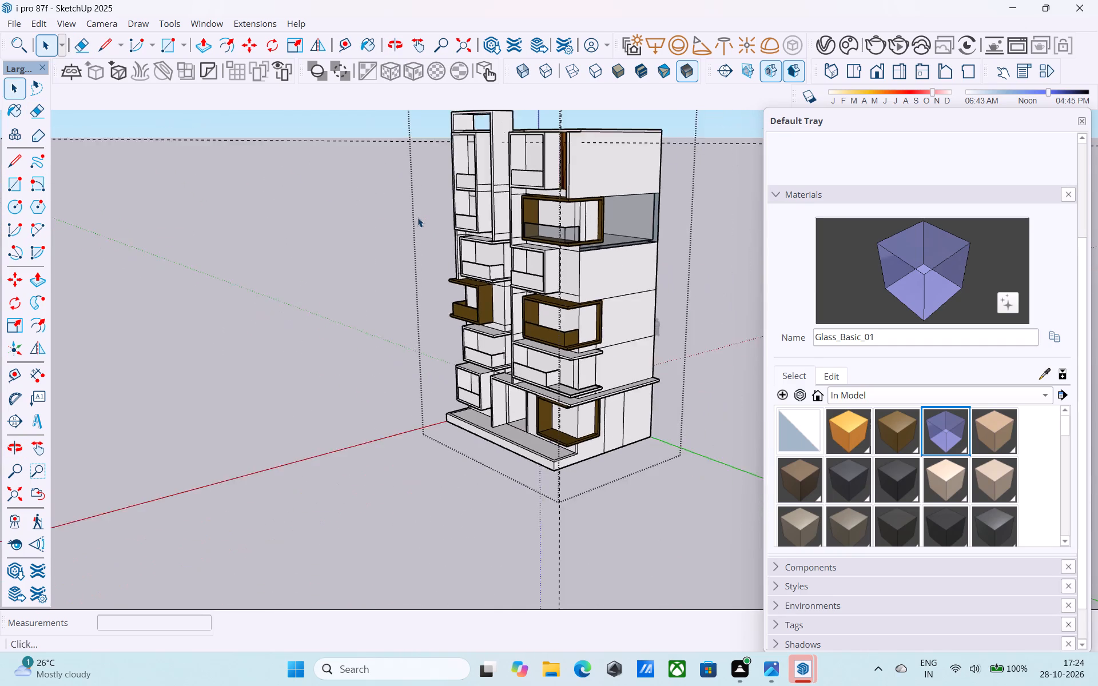
scroll(417, 217, "down", 3)
middle_click_drag(503, 248, 723, 282)
scroll(723, 282, "up", 10)
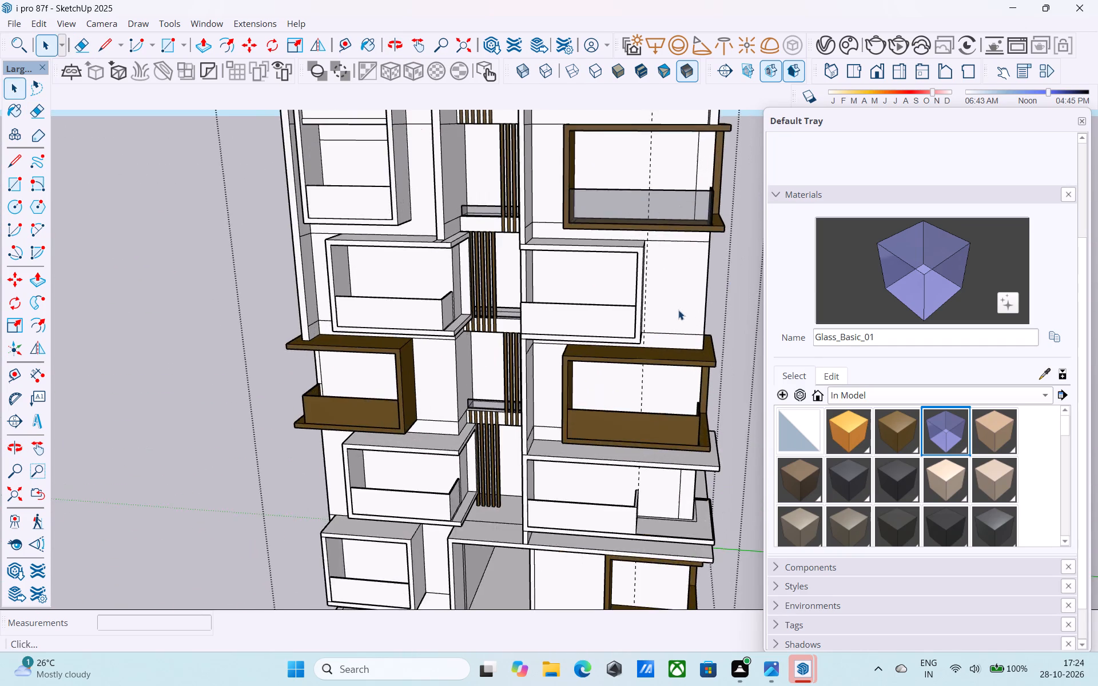
scroll(678, 310, "up", 2)
scroll(678, 310, "down", 3)
middle_click_drag(677, 310, 621, 335, "shift")
scroll(621, 332, "up", 1)
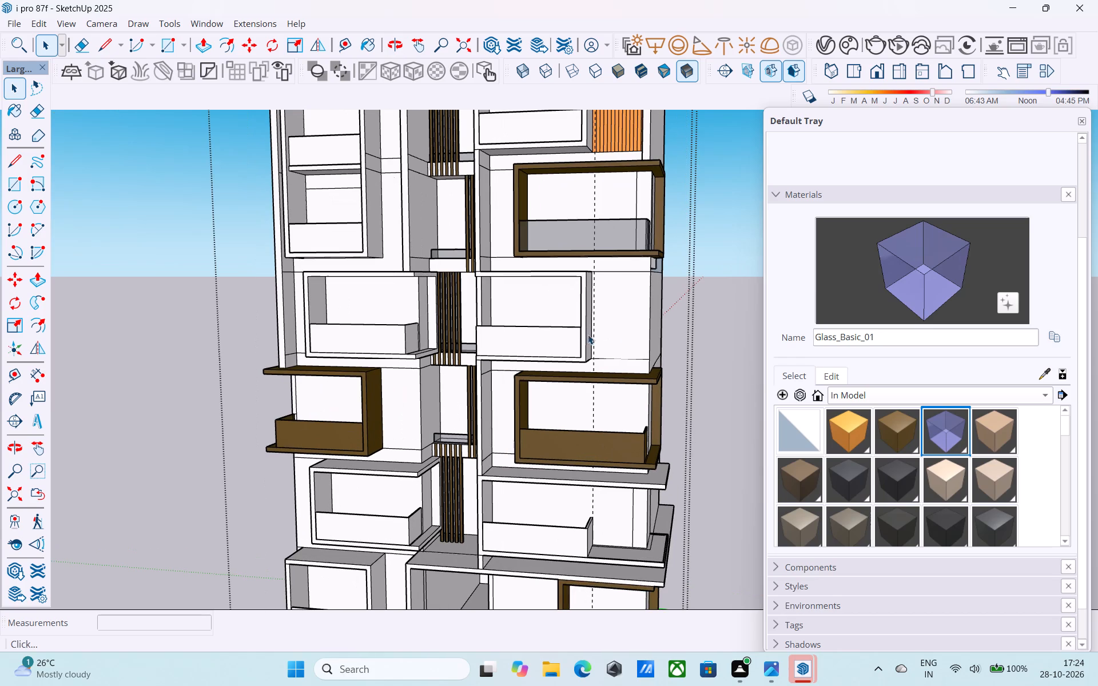
scroll(590, 321, "up", 1)
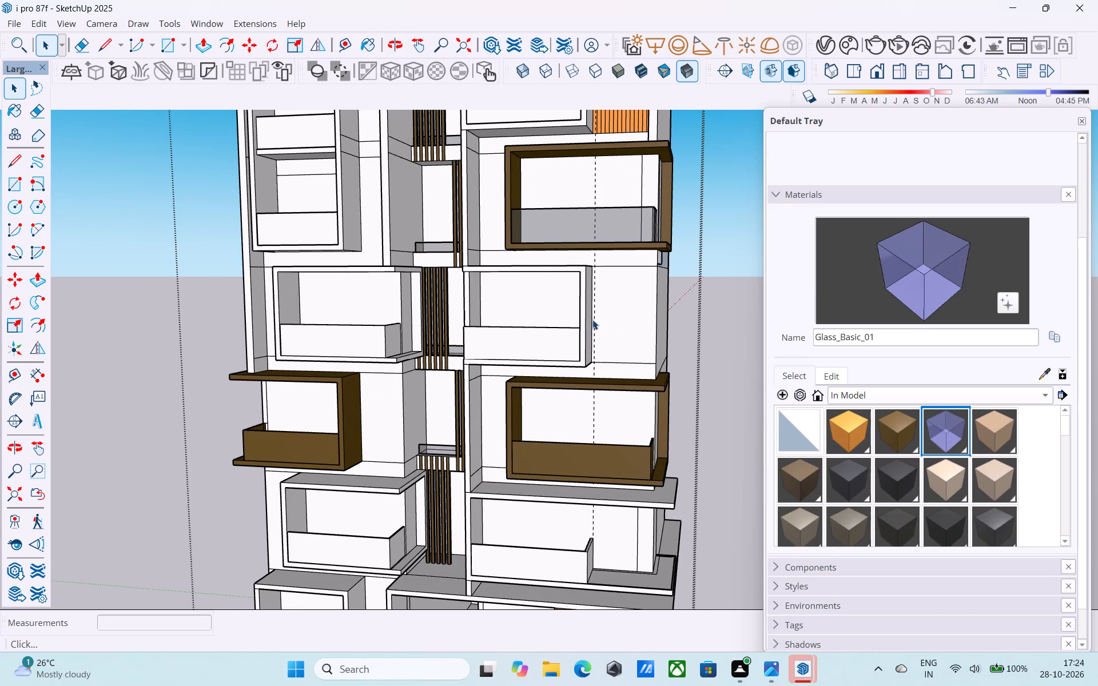
scroll(591, 316, "up", 1)
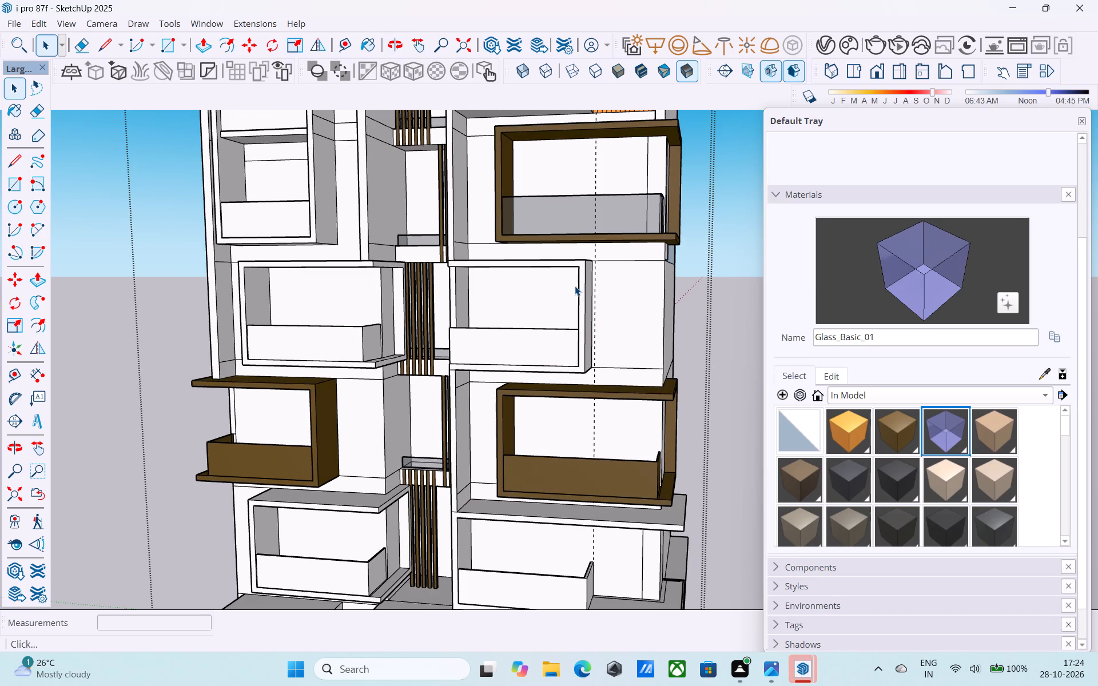
scroll(575, 286, "down", 4)
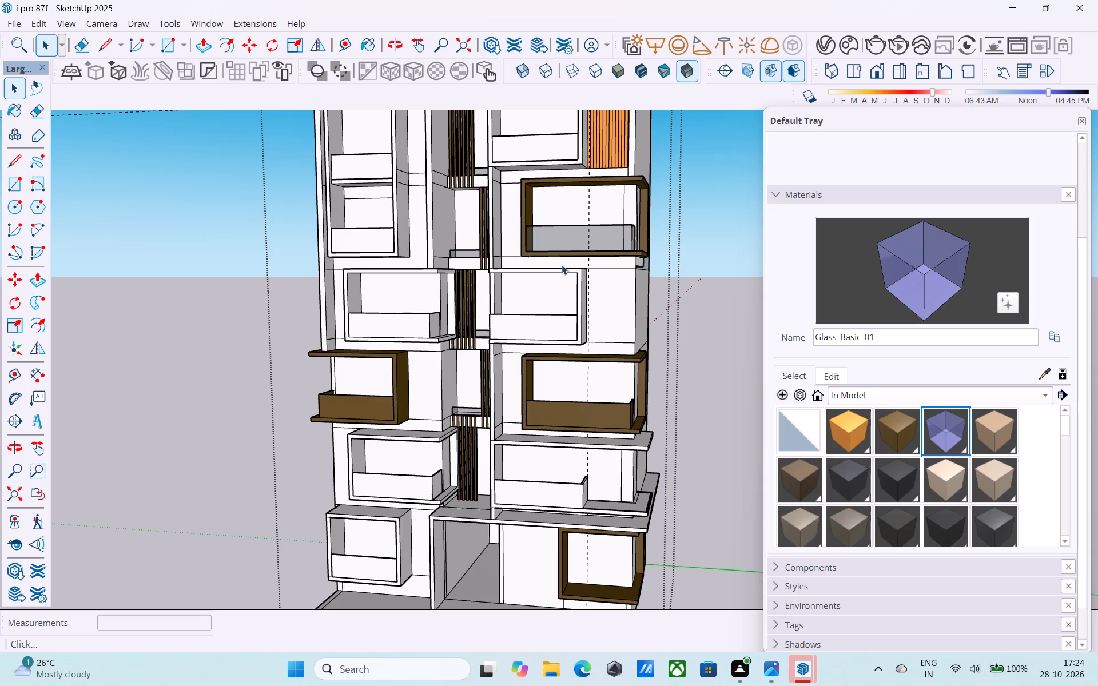
scroll(560, 272, "down", 4)
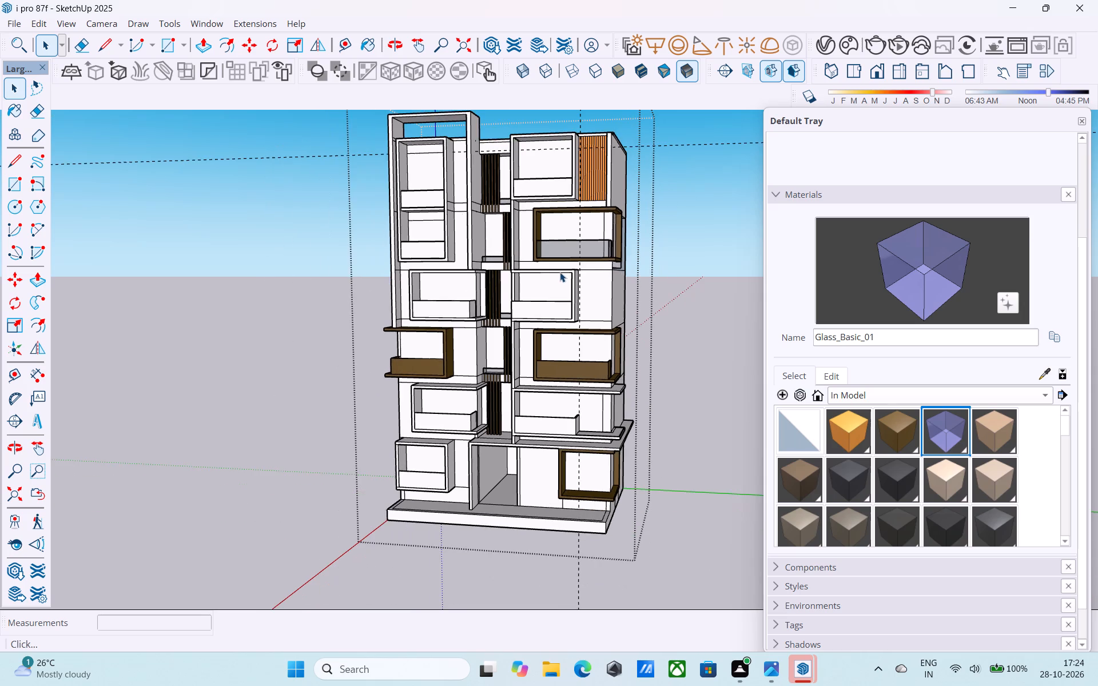
scroll(560, 273, "down", 3)
middle_click(560, 275)
Paint the outer parapet face of the white balcony between the two brown-framed balconies with Glass_Basic_01.
scroll(562, 275, "up", 3)
scroll(532, 312, "up", 7)
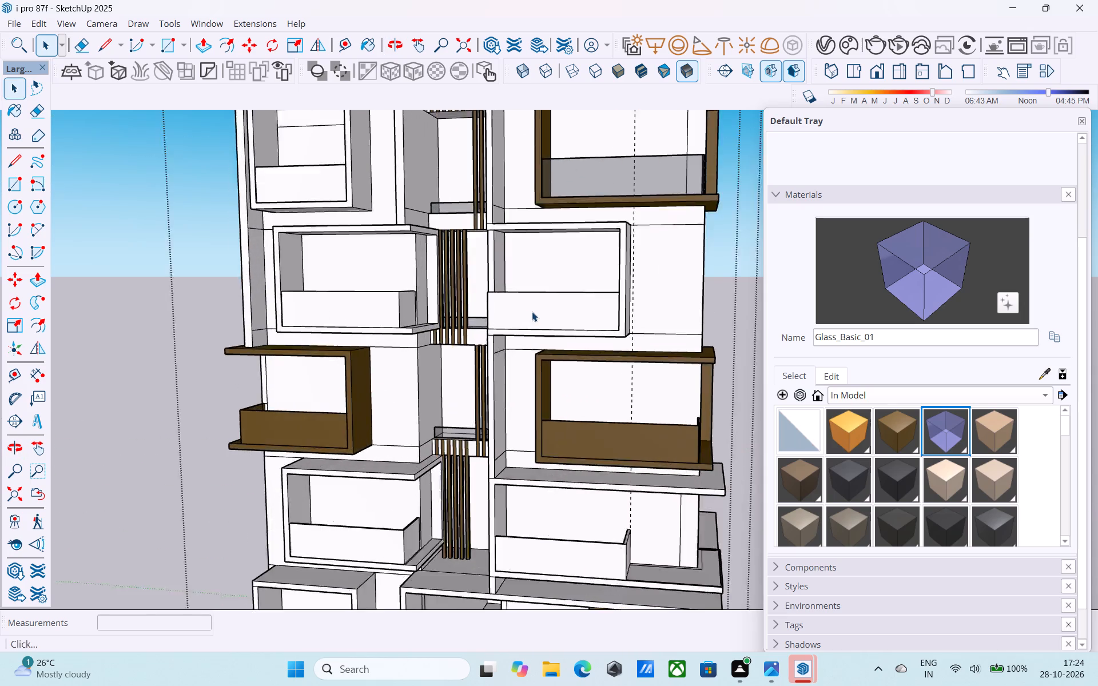
scroll(532, 312, "up", 6)
middle_click_drag(526, 324, 957, 437)
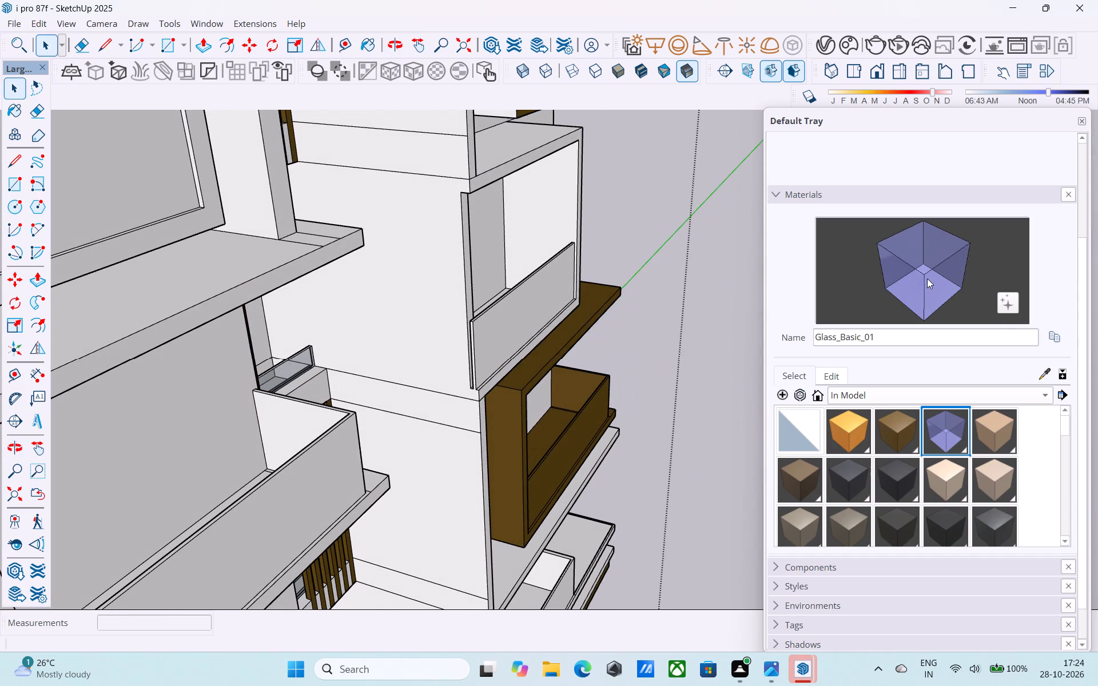
left_click(924, 276)
scroll(556, 285, "up", 8)
middle_click(556, 285)
left_click(523, 291)
Paint the inner parapet face of the white balcony between the two brown-framed balconies with Glass_Basic_01.
scroll(592, 273, "up", 5)
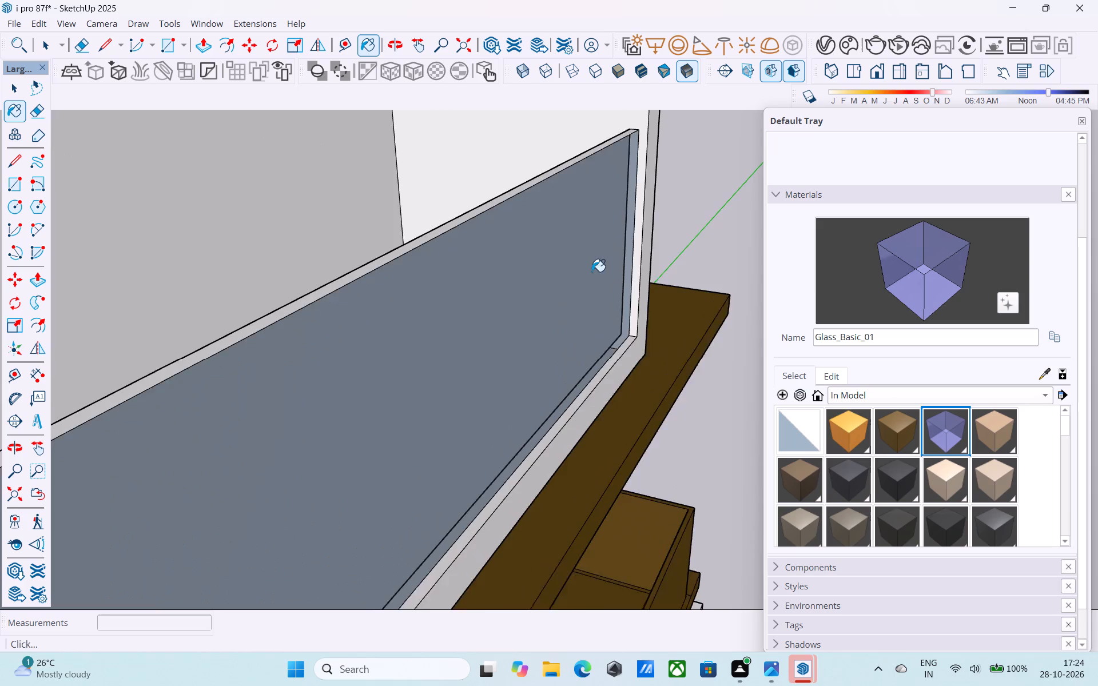
scroll(592, 272, "up", 5)
middle_click_drag(586, 251, 753, 277)
left_click_drag(532, 354, 538, 352)
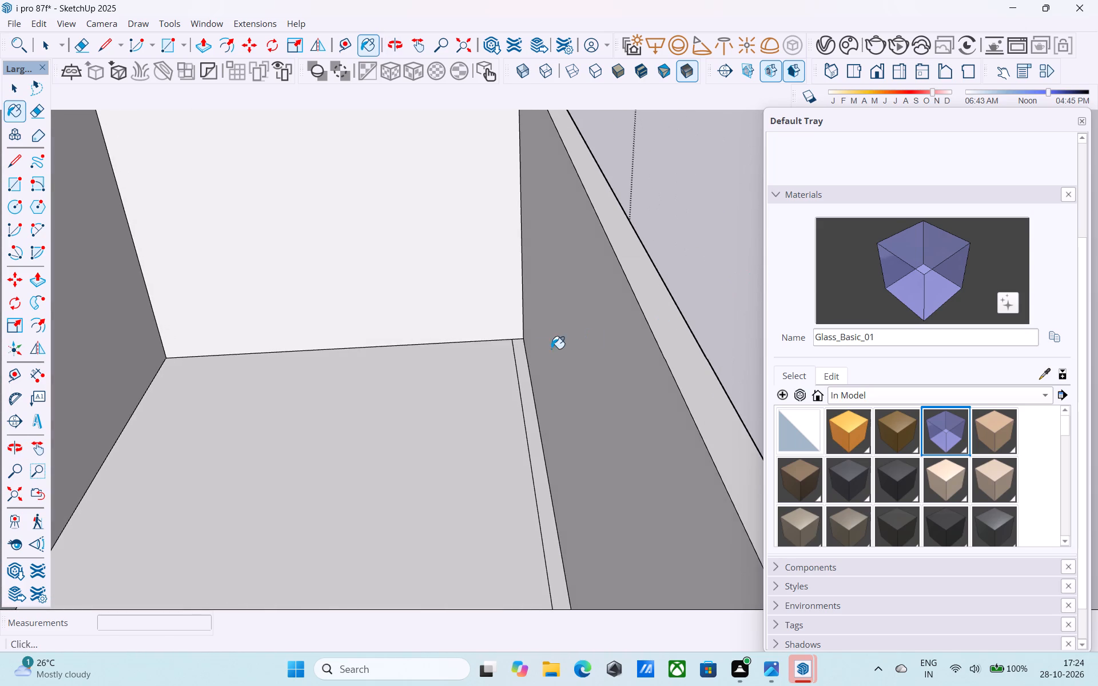
Examine the white balcony's parapet from inside and review the front facade for parapets still lacking glass.
middle_click_drag(615, 333, 495, 196)
scroll(548, 190, "up", 1)
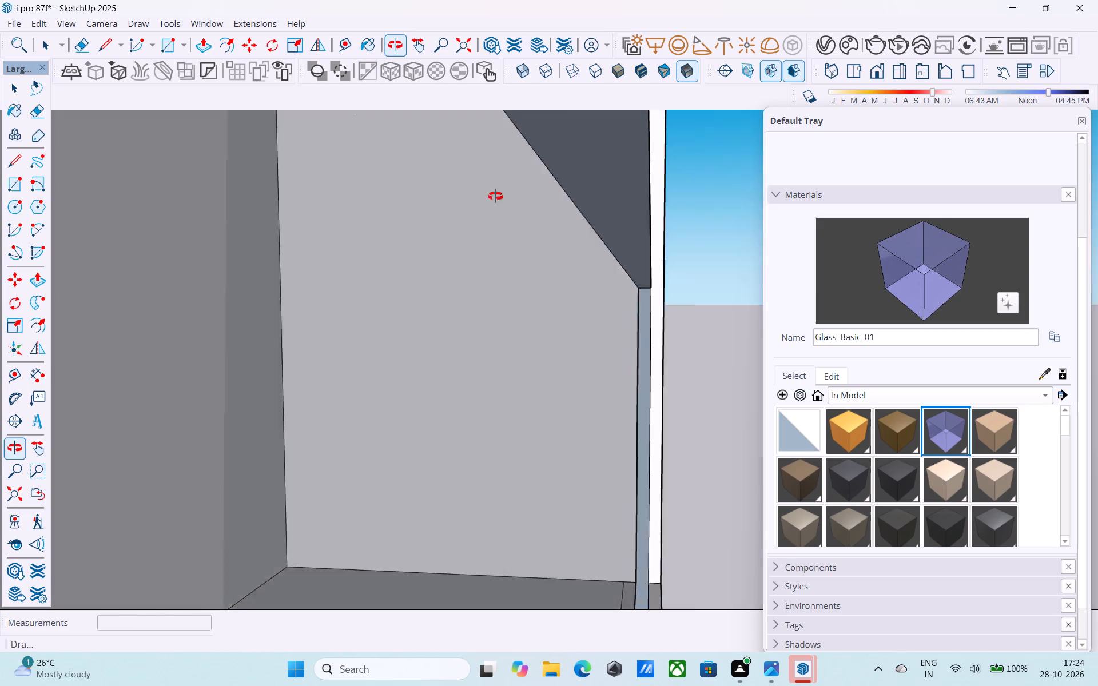
middle_click_drag(495, 196, 445, 209)
scroll(445, 209, "down", 13)
middle_click_drag(437, 185, 413, 179)
scroll(407, 174, "down", 6)
middle_click_drag(429, 193, 82, 252)
scroll(281, 249, "down", 4)
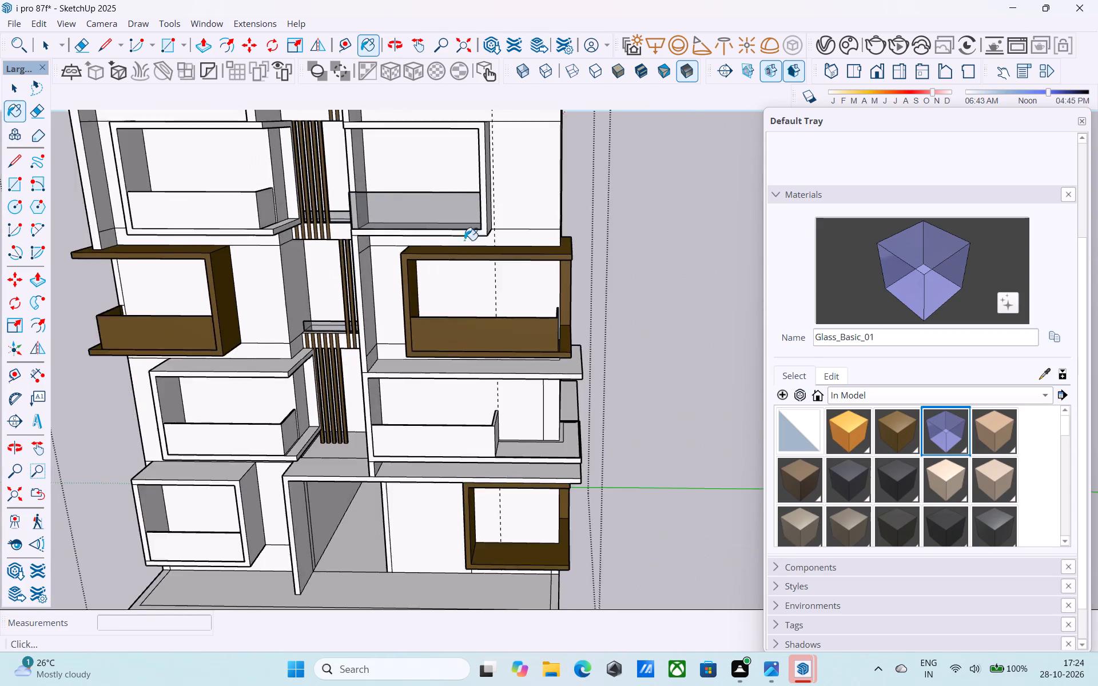
scroll(464, 240, "down", 5)
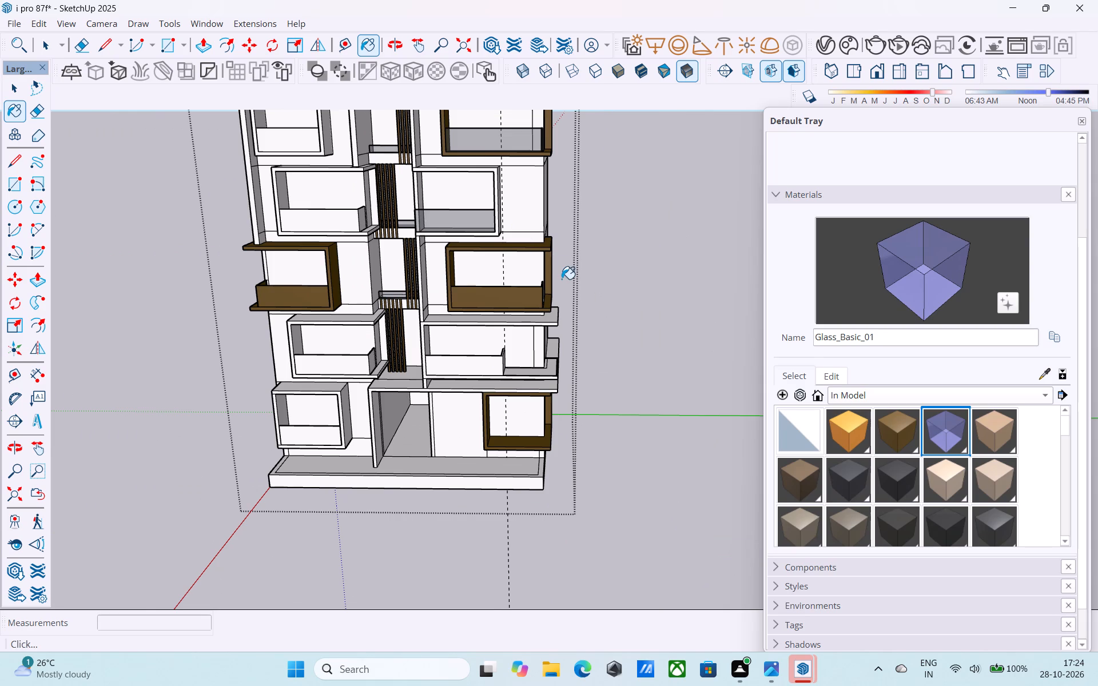
scroll(574, 272, "down", 4)
scroll(415, 329, "down", 1)
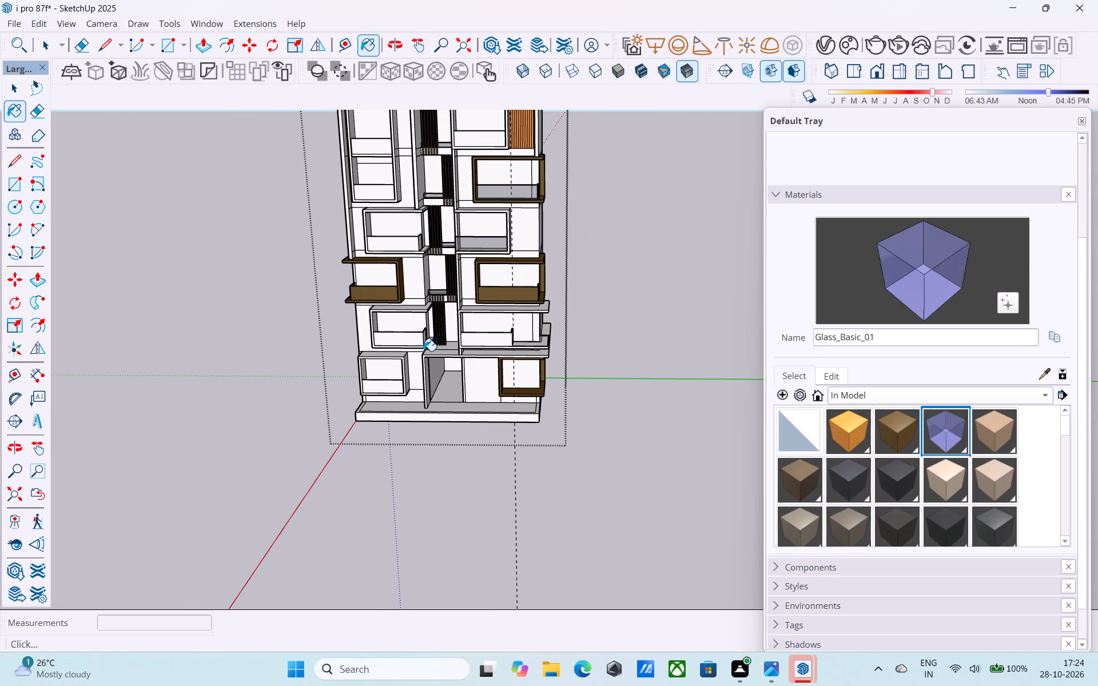
scroll(389, 244, "down", 3)
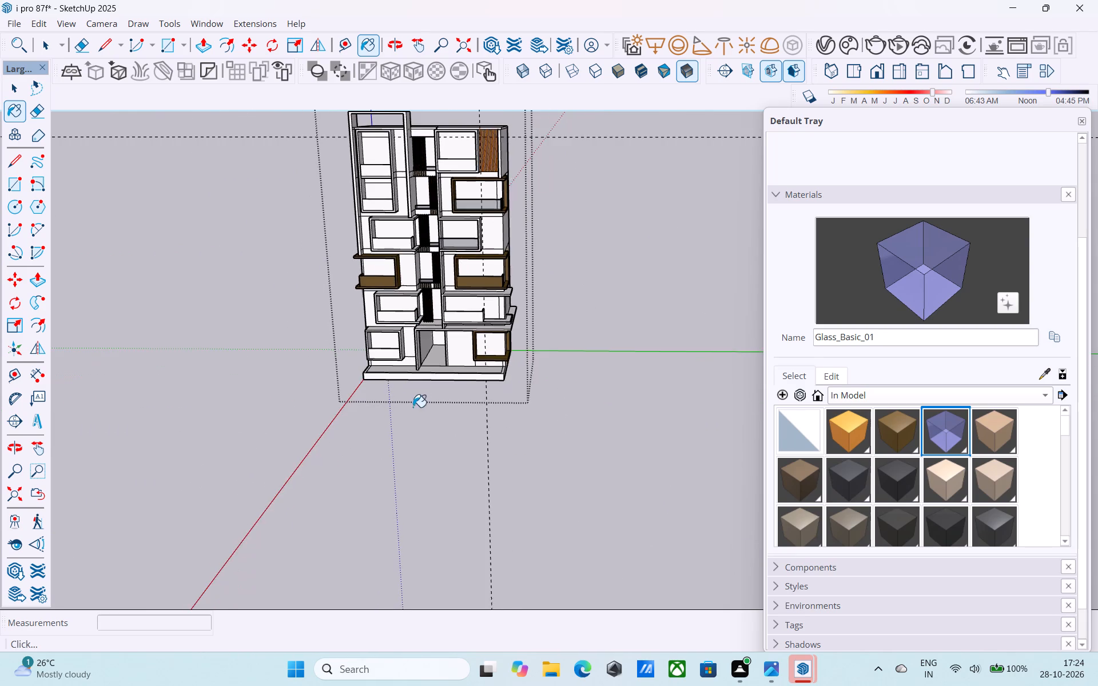
scroll(416, 406, "down", 3)
Paint the outer front and side faces of the parapet on the left-hand white balcony across the slats with Glass_Basic_01.
middle_click_drag(428, 247, 427, 237)
scroll(428, 247, "up", 9)
scroll(426, 263, "up", 13)
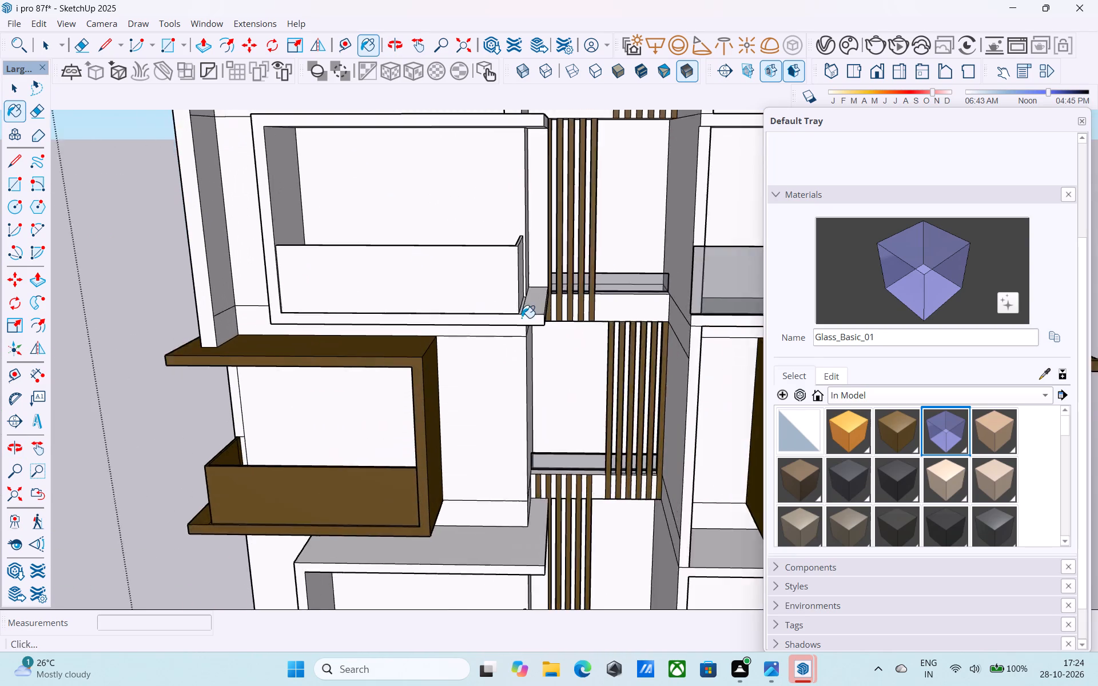
scroll(522, 318, "up", 3)
middle_click_drag(472, 210, 484, 297)
scroll(506, 210, "up", 18)
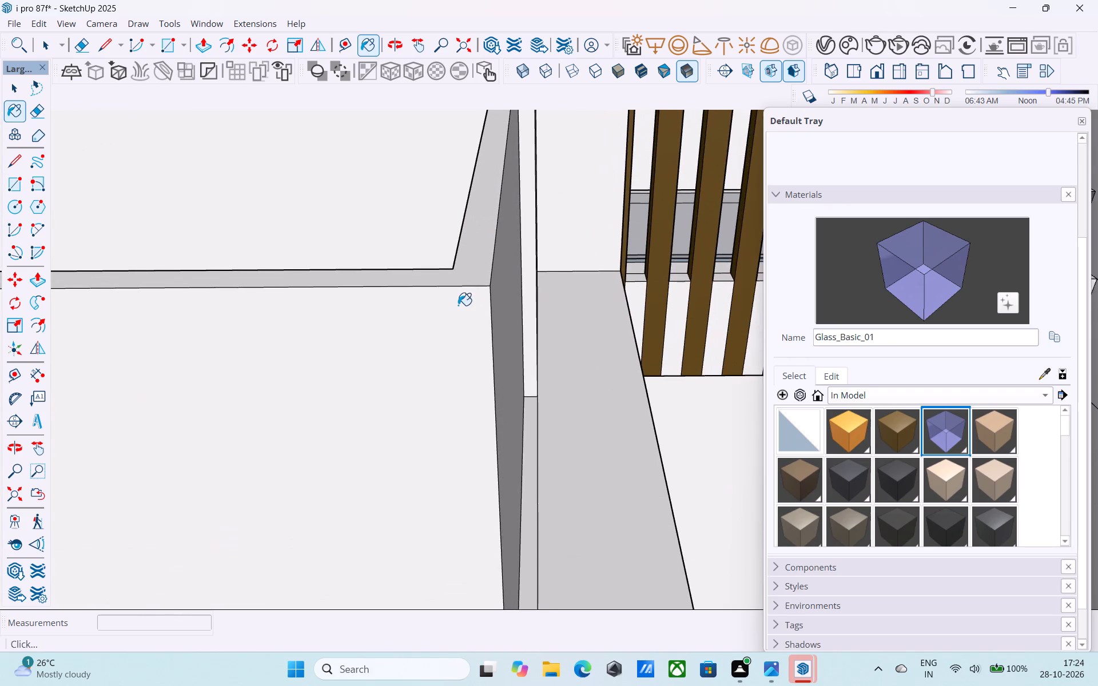
scroll(458, 305, "up", 6)
left_click(472, 309)
middle_click_drag(523, 284, 410, 272)
scroll(523, 283, "up", 1)
left_click(460, 277)
Paint the inner side and front faces of the left-hand white balcony's parapet with Glass_Basic_01.
middle_click_drag(456, 274, 519, 328)
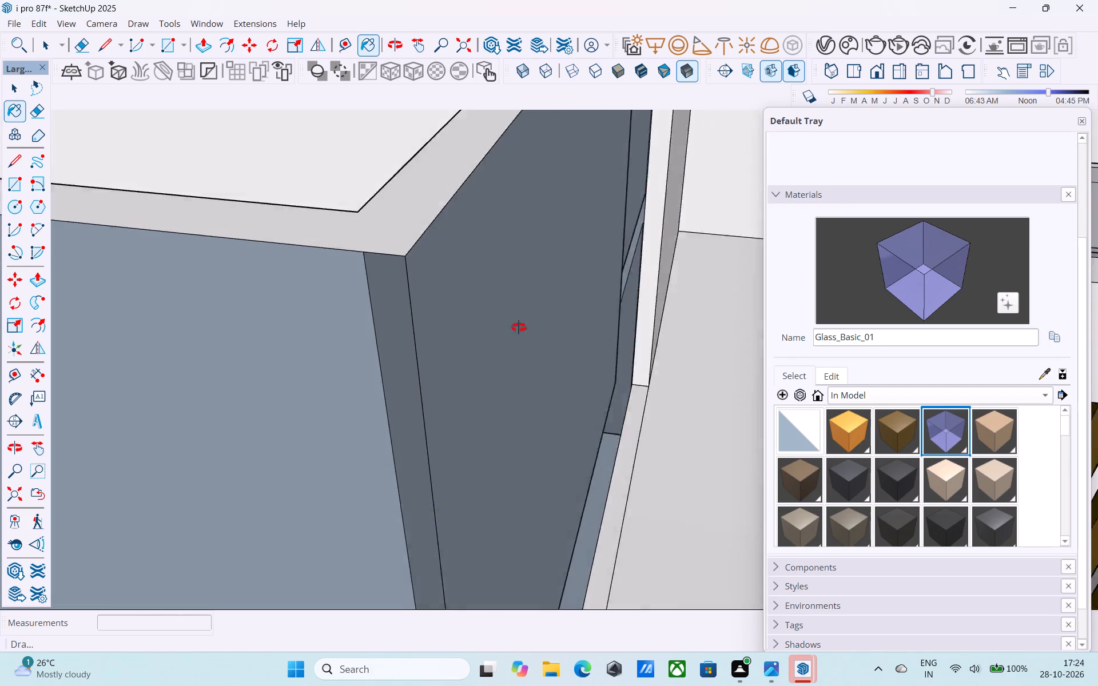
middle_click_drag(519, 328, 890, 371)
left_click(78, 364)
scroll(404, 324, "down", 4)
middle_click_drag(312, 349, 0, 352)
scroll(671, 364, "down", 2)
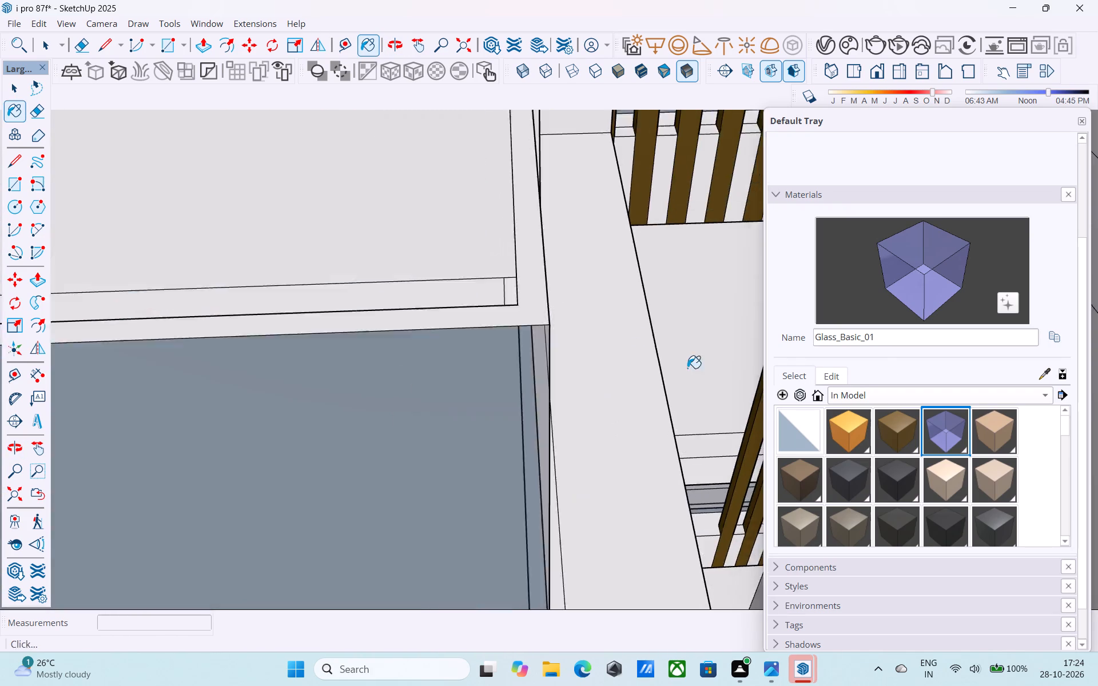
scroll(687, 368, "down", 3)
middle_click_drag(689, 374, 474, 390)
scroll(474, 390, "up", 1)
scroll(681, 333, "down", 5)
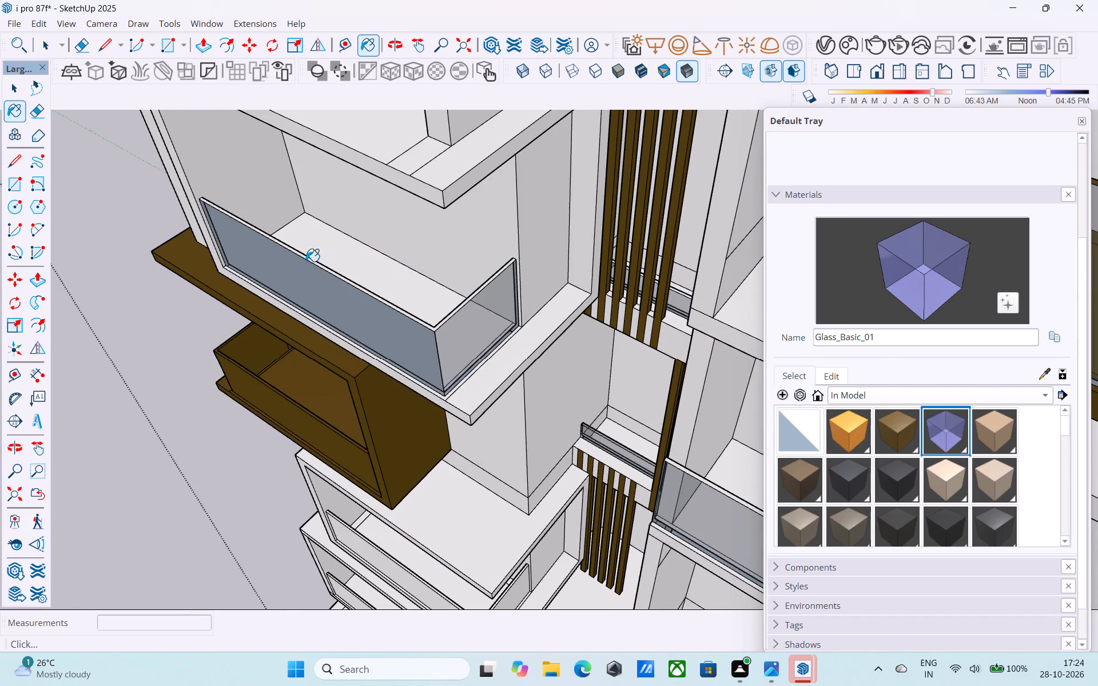
scroll(276, 261, "up", 6)
middle_click_drag(278, 275, 188, 228)
scroll(205, 224, "up", 4)
middle_click_drag(339, 250, 140, 245)
left_click(310, 268)
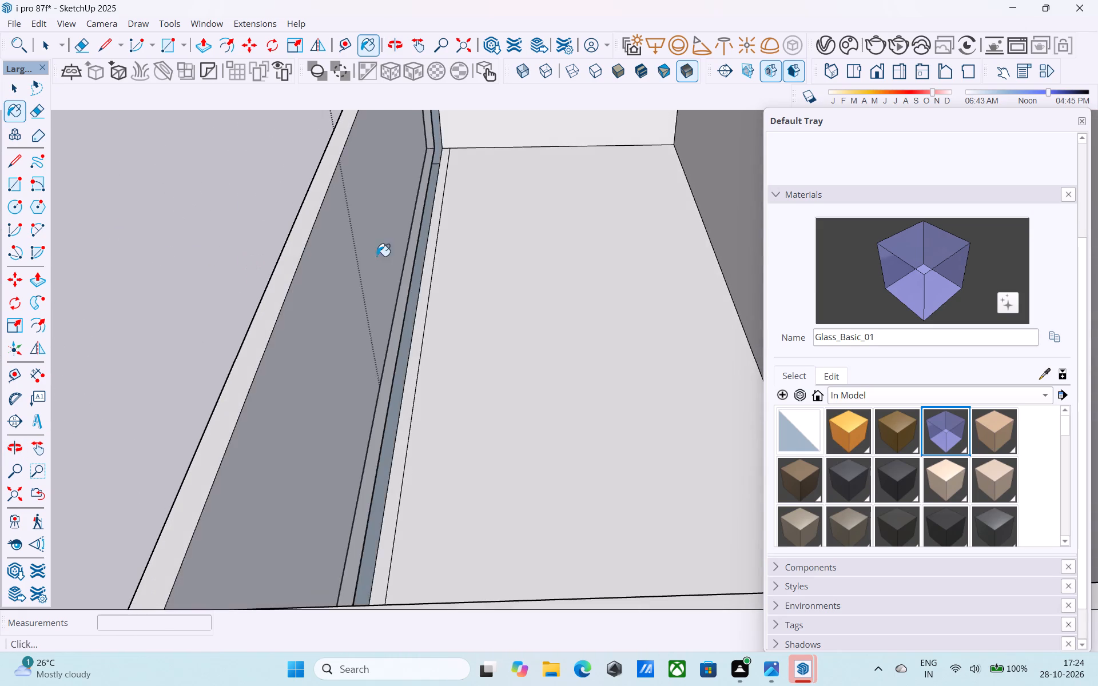
Examine the front facade and the lower floors' balconies, focusing on the long white balcony above the entrance.
middle_click_drag(436, 241, 636, 198)
scroll(262, 240, "down", 11)
middle_click_drag(272, 273, 411, 241)
scroll(262, 262, "down", 13)
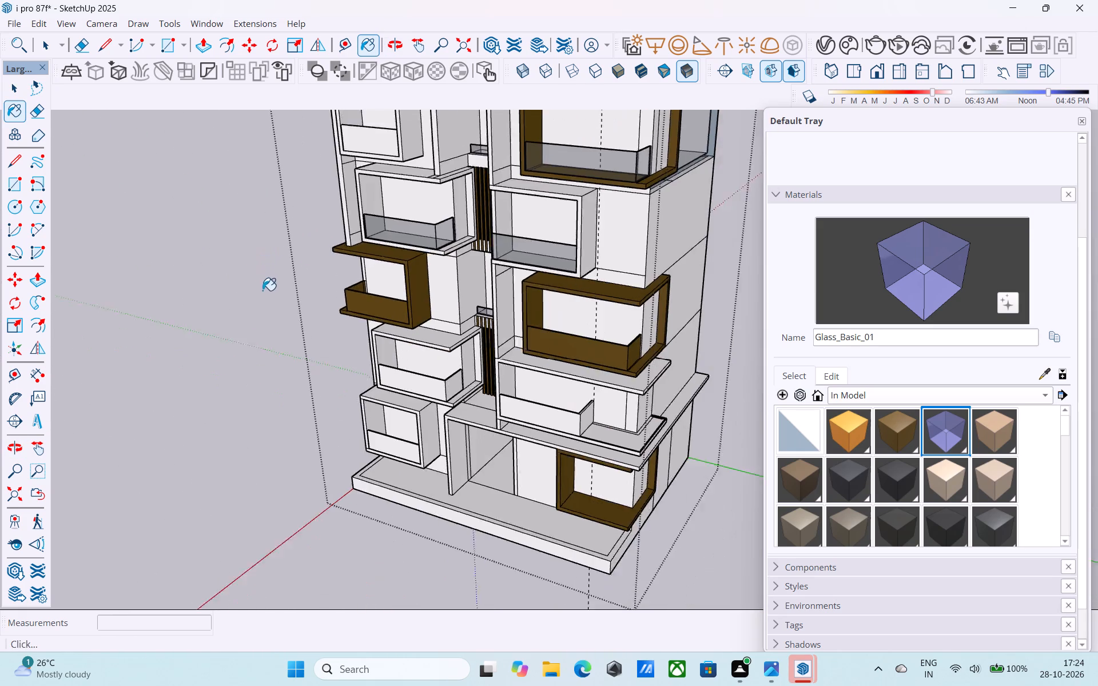
scroll(262, 290, "down", 2)
middle_click_drag(275, 306, 359, 303)
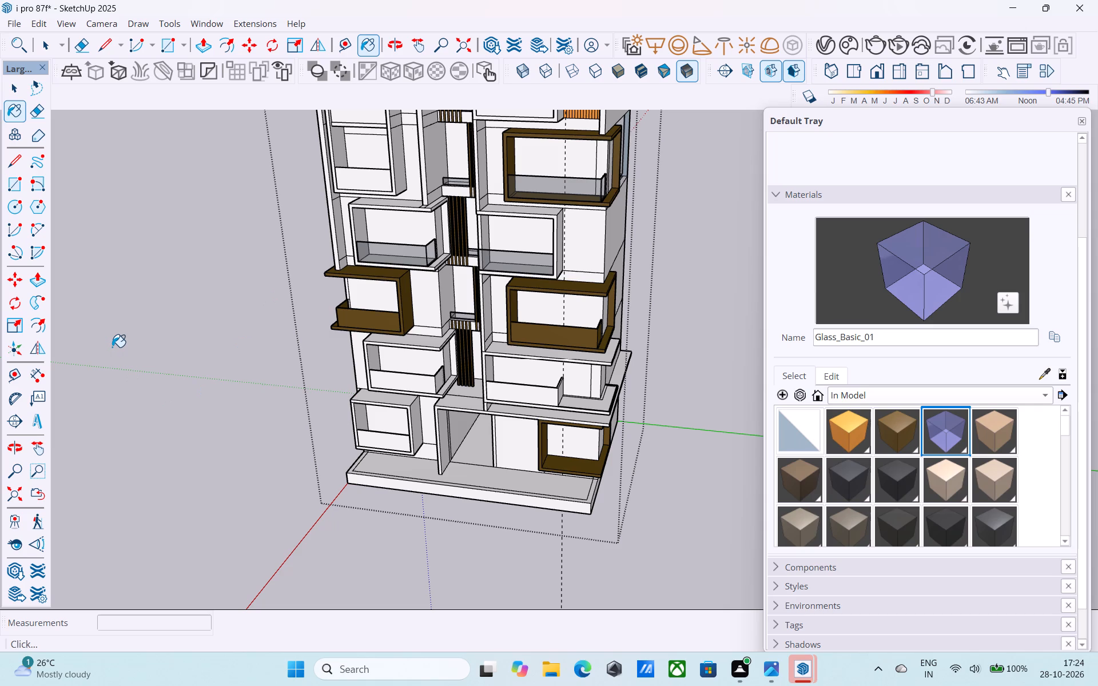
scroll(136, 354, "down", 4)
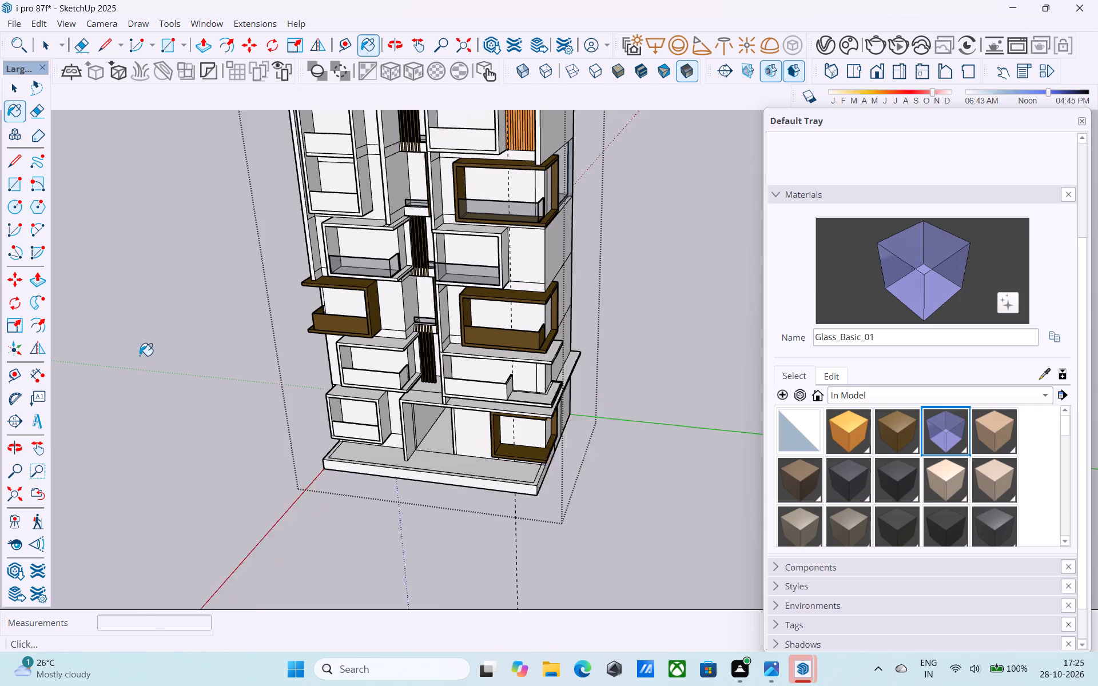
middle_click_drag(169, 361, 244, 383)
scroll(437, 433, "up", 1)
middle_click_drag(440, 432, 423, 340)
scroll(424, 340, "down", 4)
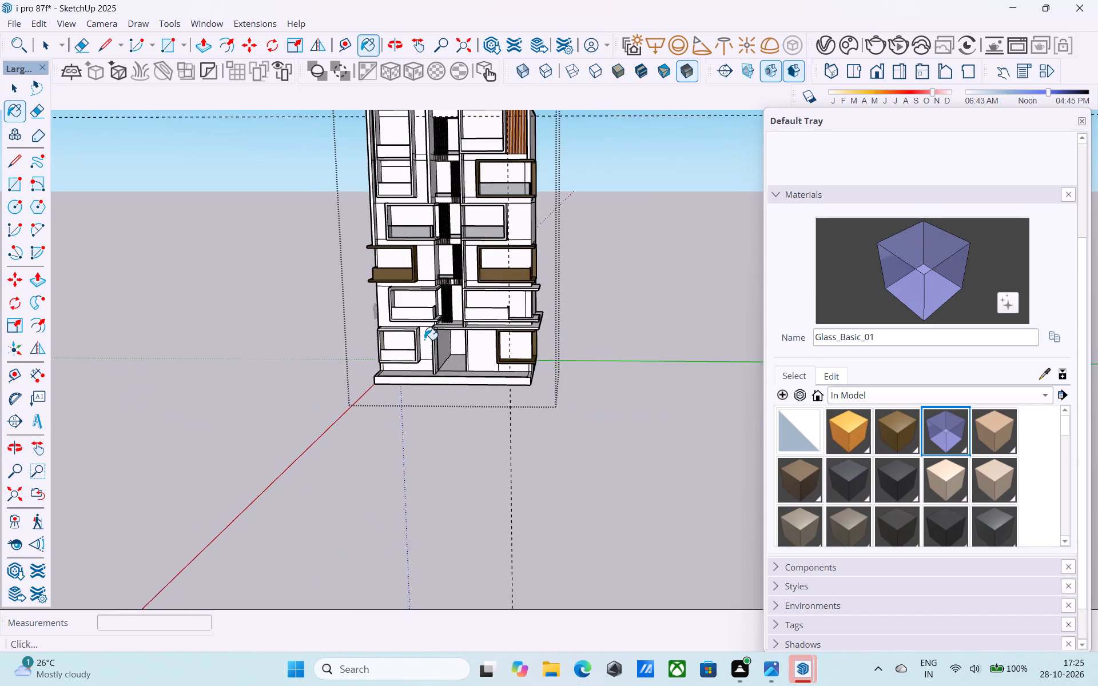
middle_click_drag(425, 340, 427, 313)
scroll(422, 330, "up", 5)
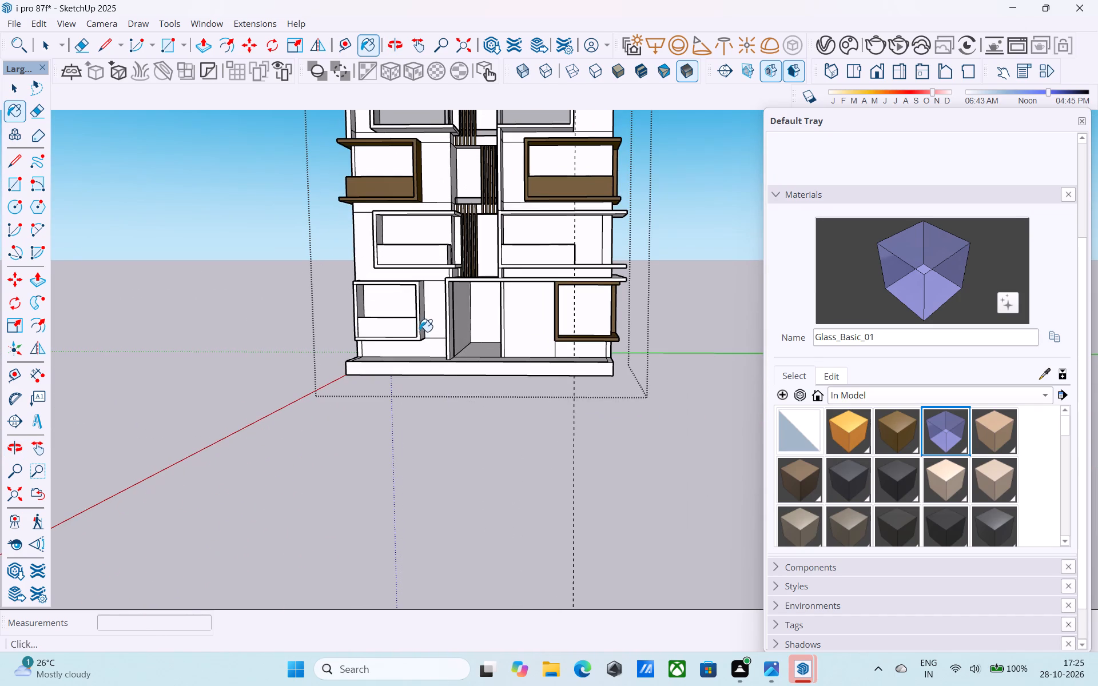
middle_click_drag(423, 327, 445, 403)
middle_click_drag(594, 366, 602, 392)
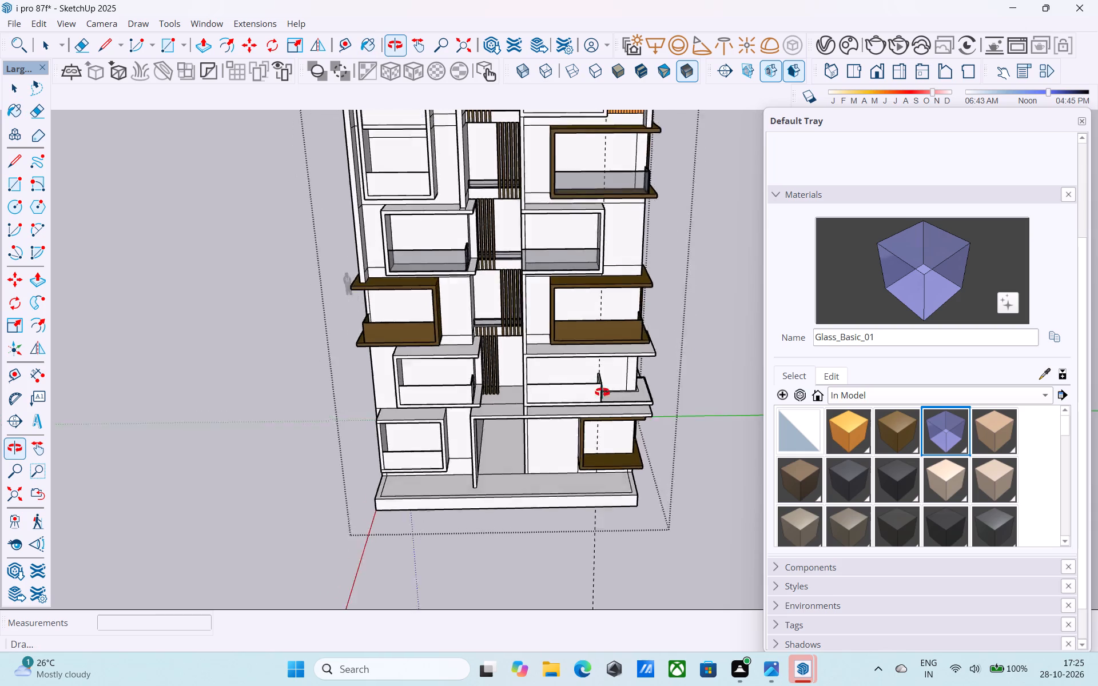
middle_click_drag(602, 392, 623, 412)
scroll(616, 404, "up", 10)
key("space")
scroll(633, 417, "down", 4)
middle_click_drag(624, 416, 611, 374)
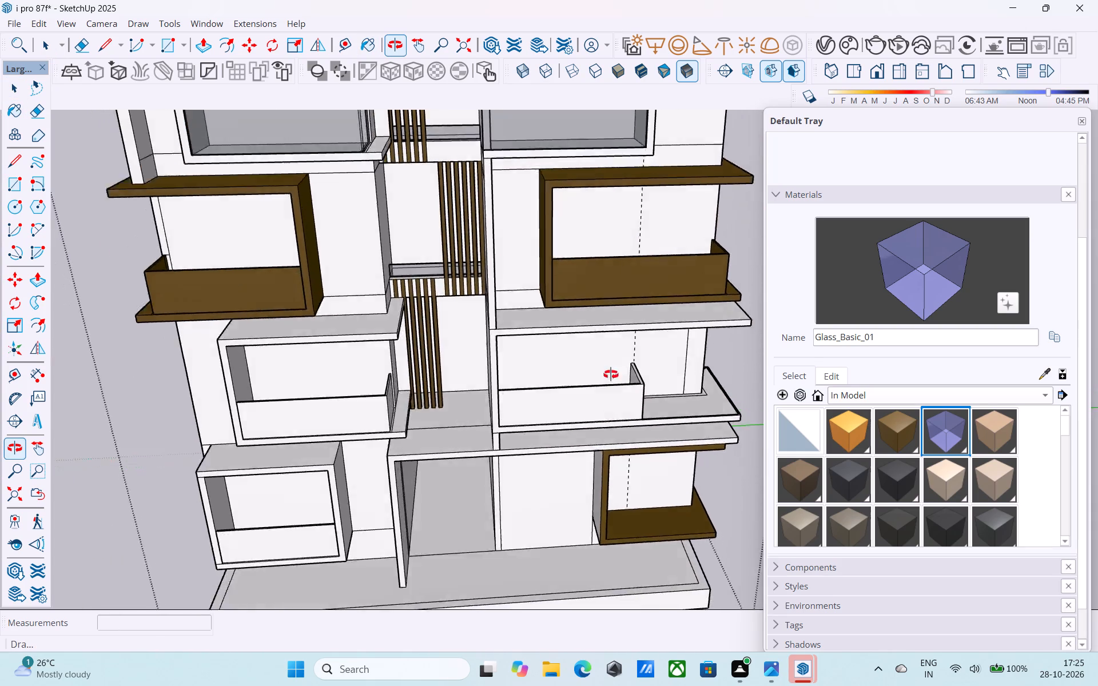
middle_click_drag(611, 374, 608, 345)
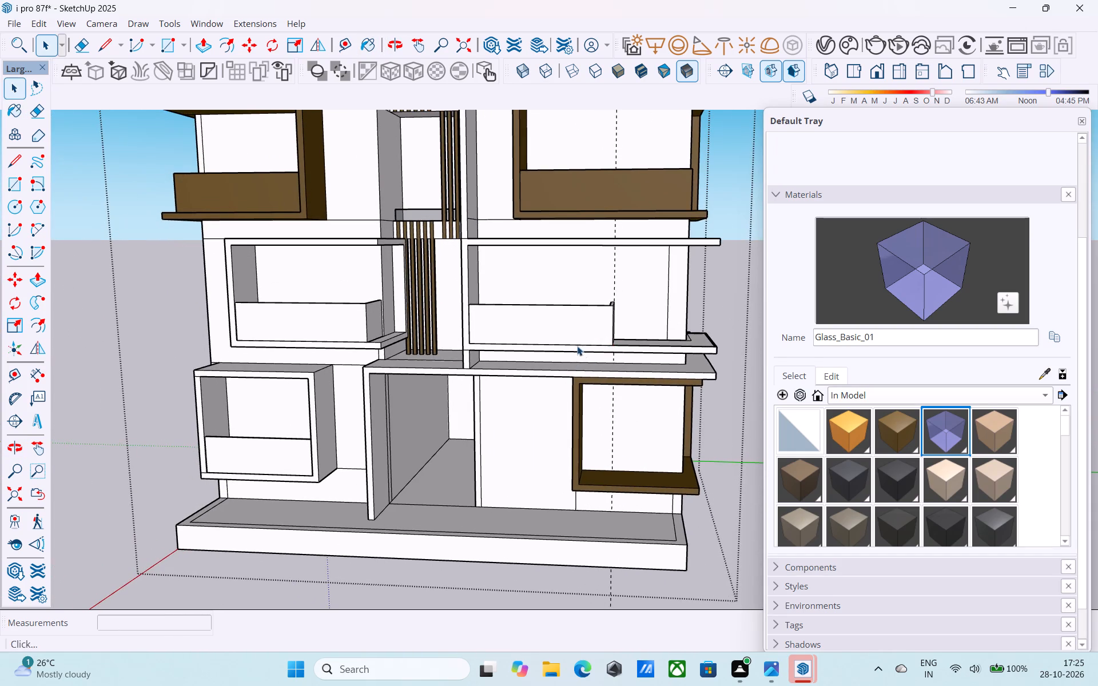
middle_click_drag(576, 346, 600, 343)
middle_click_drag(599, 337, 641, 328, "shift")
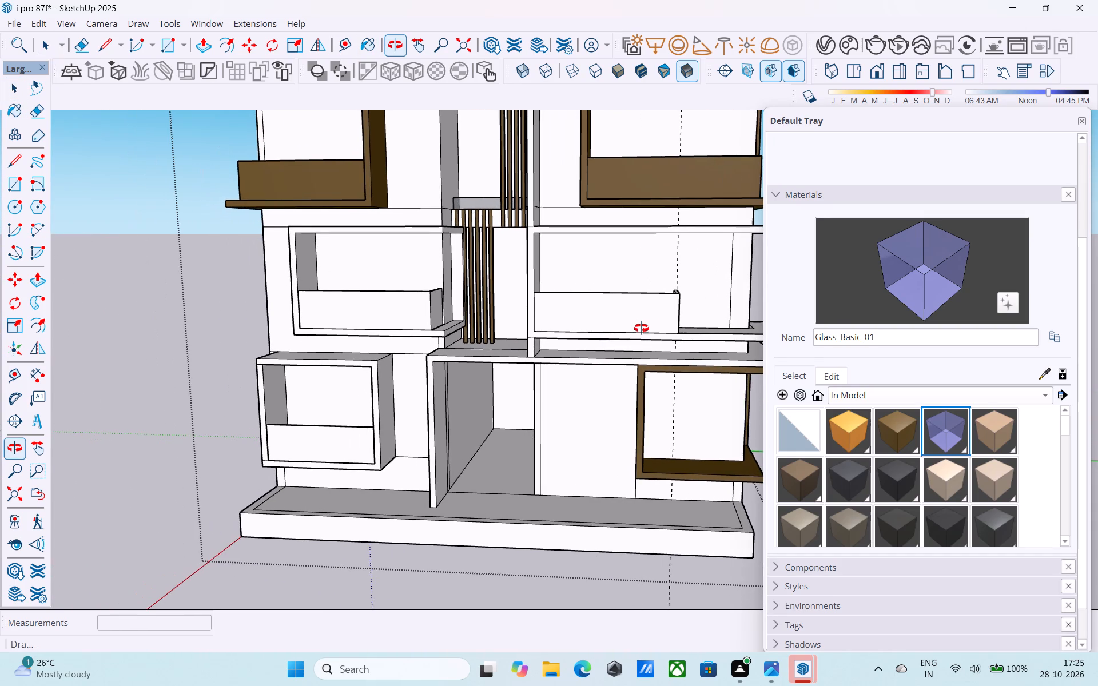
middle_click_drag(641, 328, 552, 347, "shift")
middle_click_drag(624, 345, 539, 366, "shift")
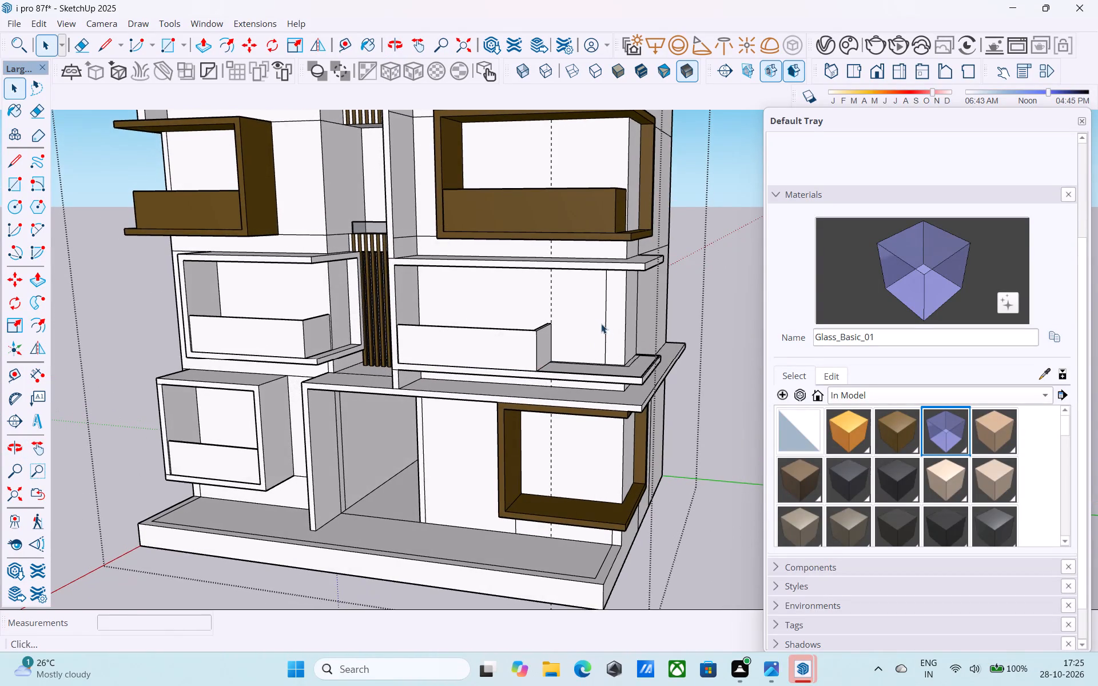
Erase the vertical dividing edge on the back wall near the open corner of the long white balcony.
scroll(596, 322, "up", 5)
key("e")
left_click_drag(602, 321, 618, 317)
key("space")
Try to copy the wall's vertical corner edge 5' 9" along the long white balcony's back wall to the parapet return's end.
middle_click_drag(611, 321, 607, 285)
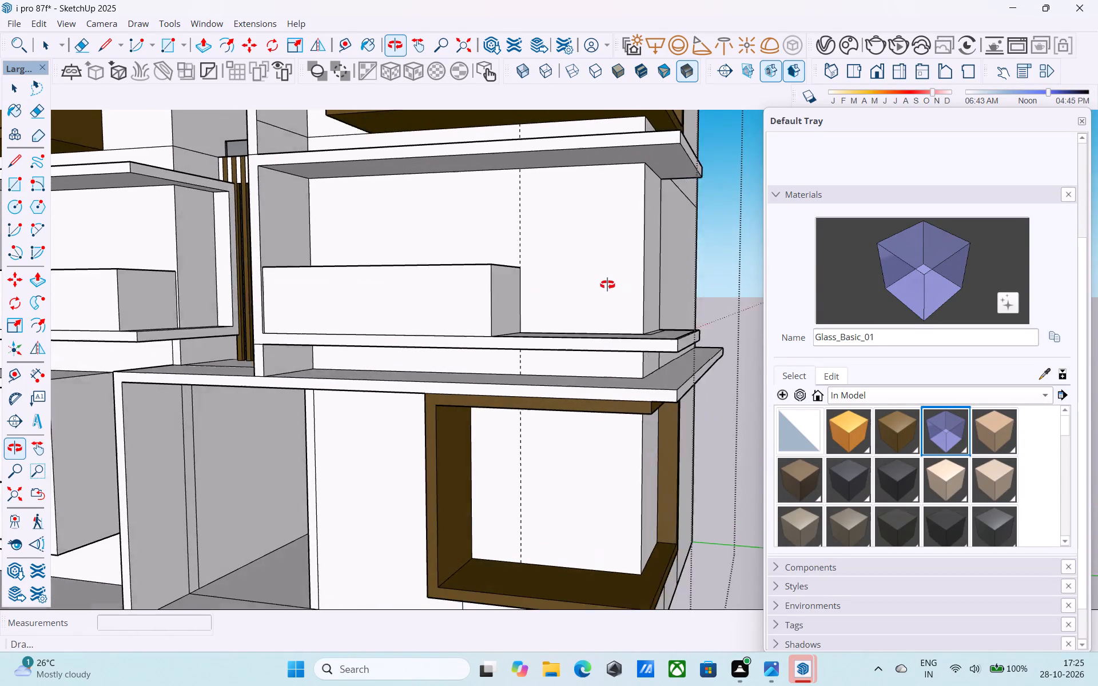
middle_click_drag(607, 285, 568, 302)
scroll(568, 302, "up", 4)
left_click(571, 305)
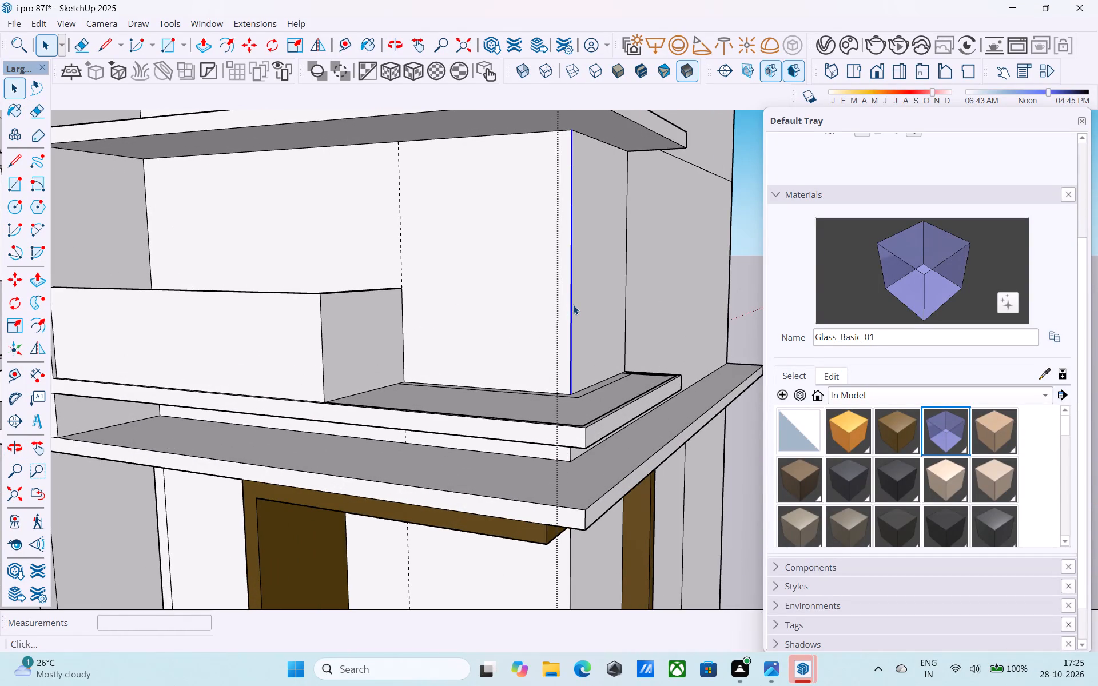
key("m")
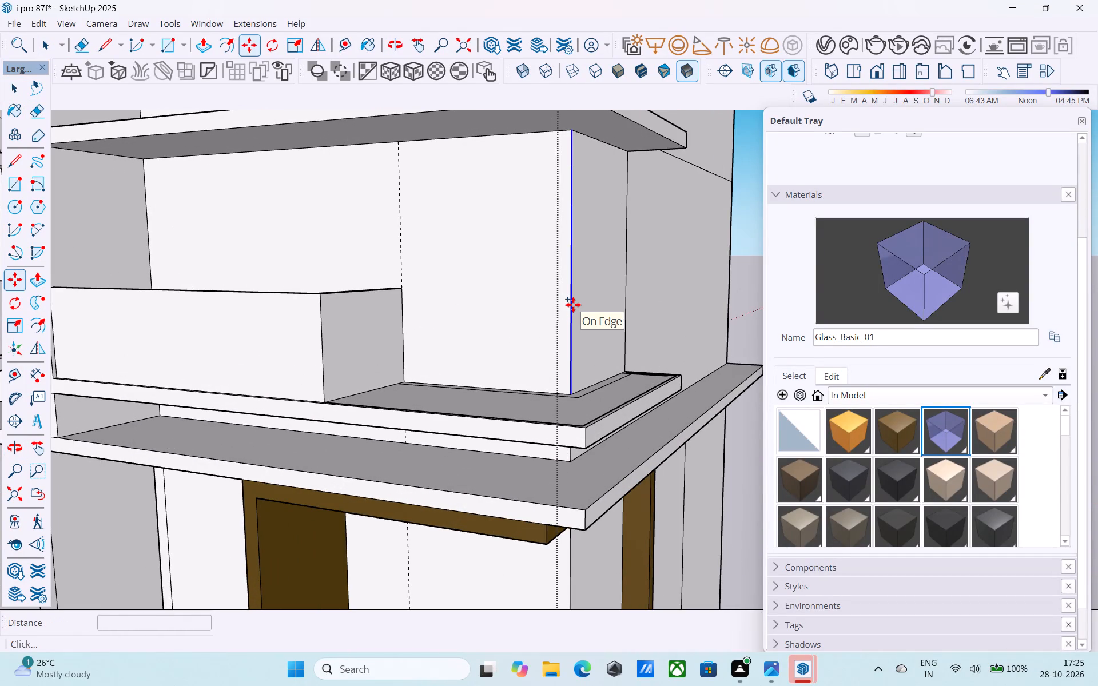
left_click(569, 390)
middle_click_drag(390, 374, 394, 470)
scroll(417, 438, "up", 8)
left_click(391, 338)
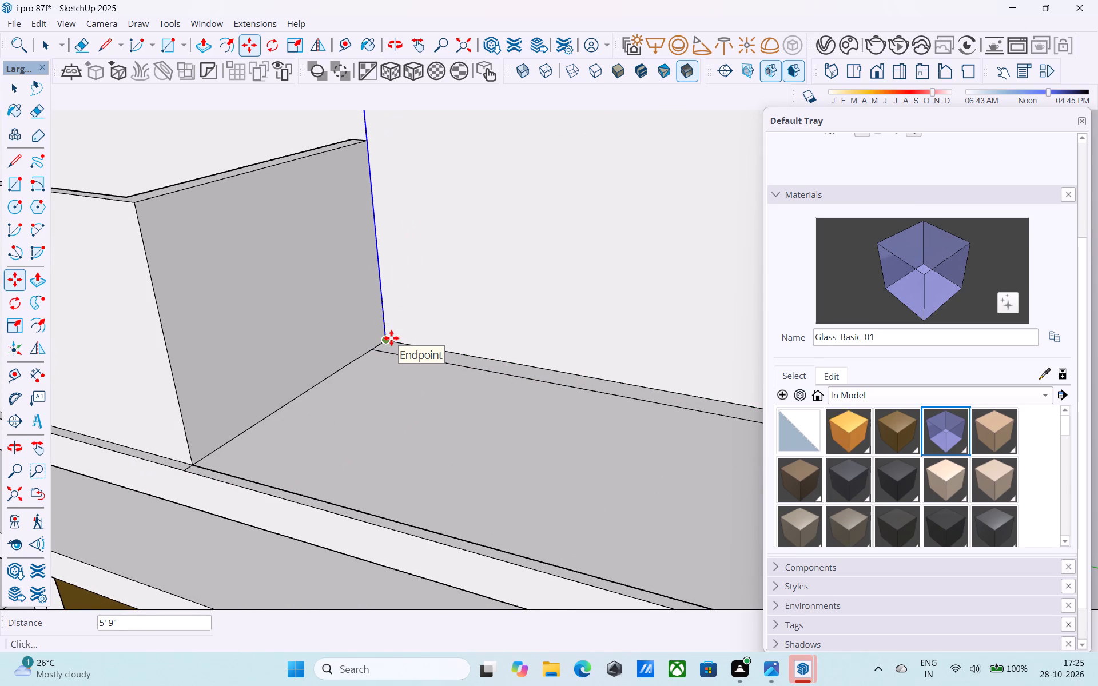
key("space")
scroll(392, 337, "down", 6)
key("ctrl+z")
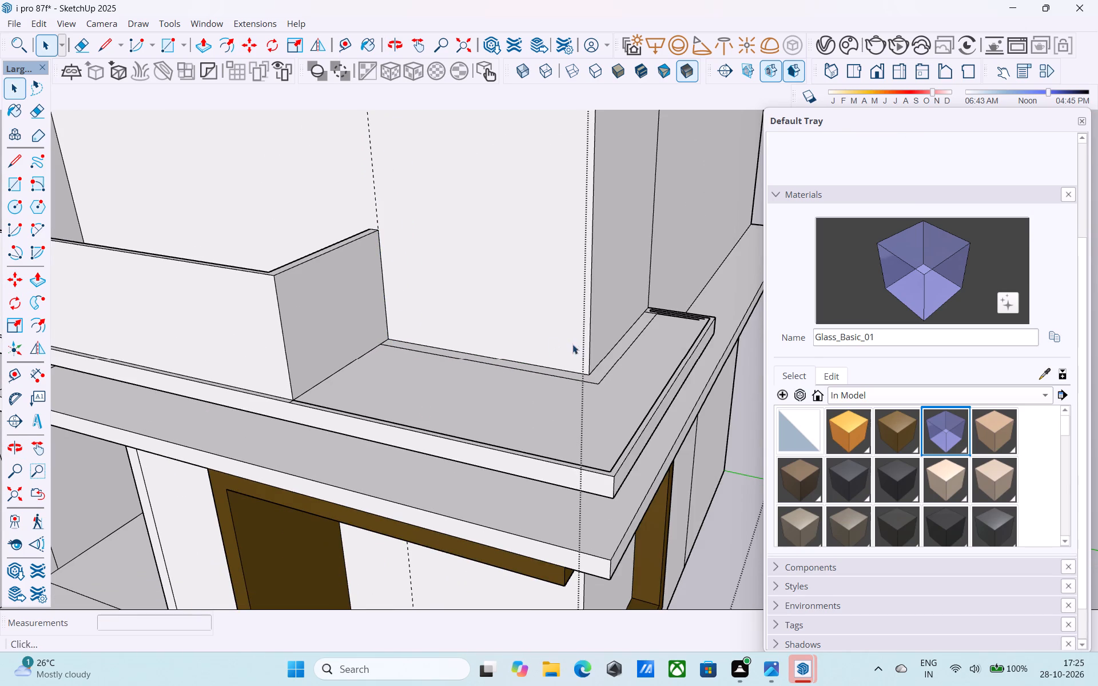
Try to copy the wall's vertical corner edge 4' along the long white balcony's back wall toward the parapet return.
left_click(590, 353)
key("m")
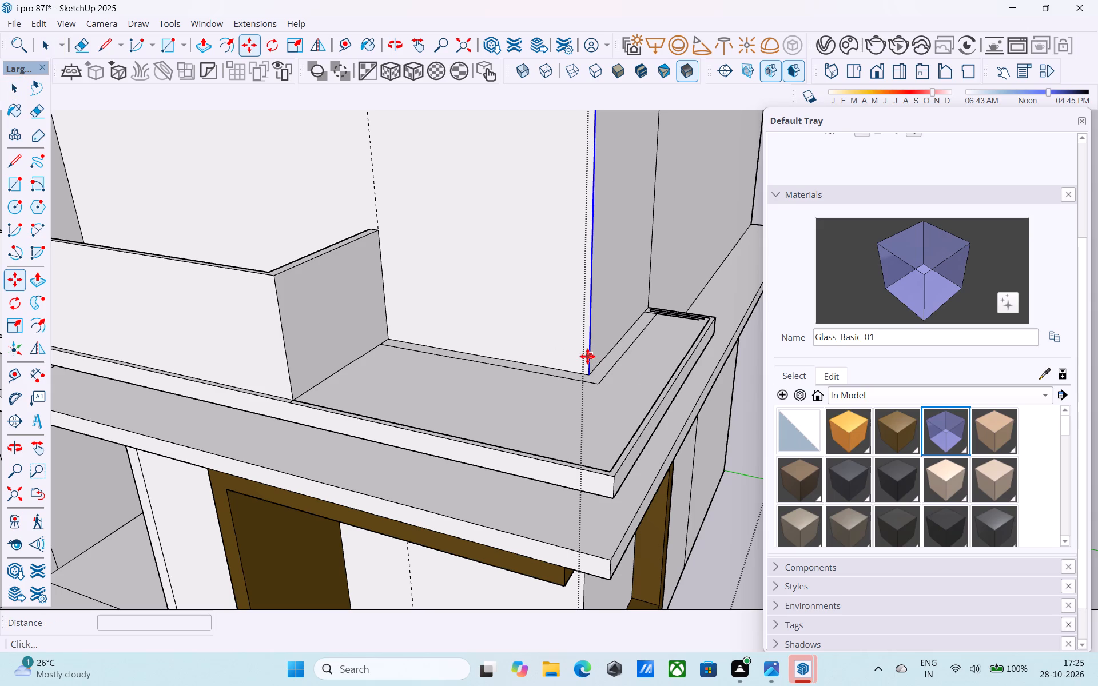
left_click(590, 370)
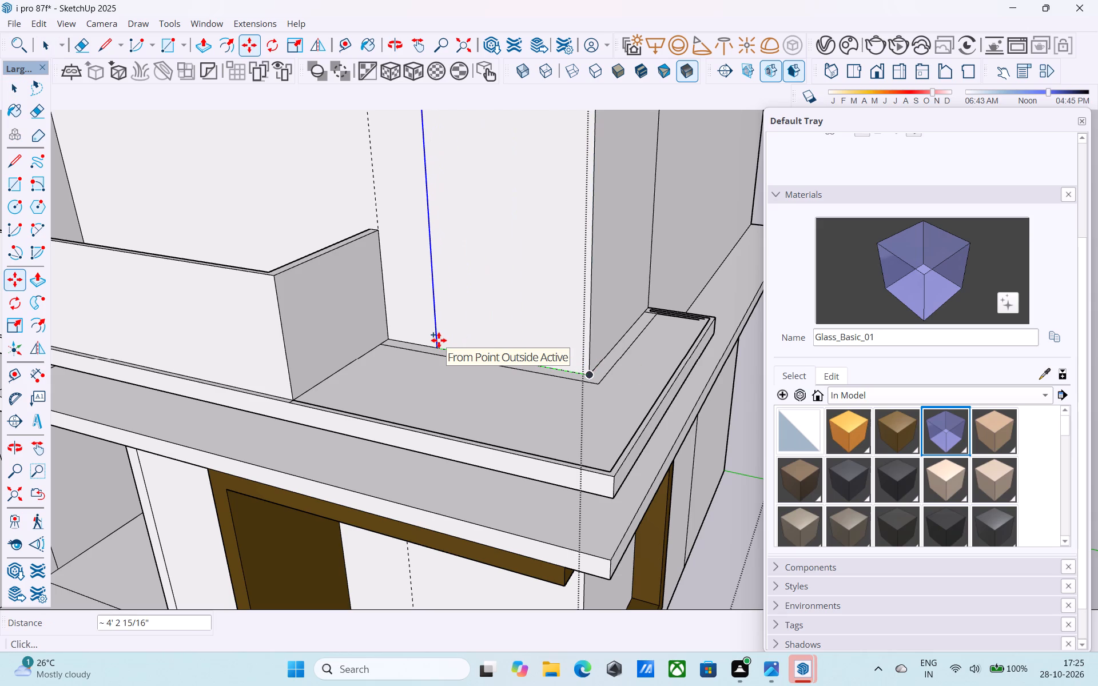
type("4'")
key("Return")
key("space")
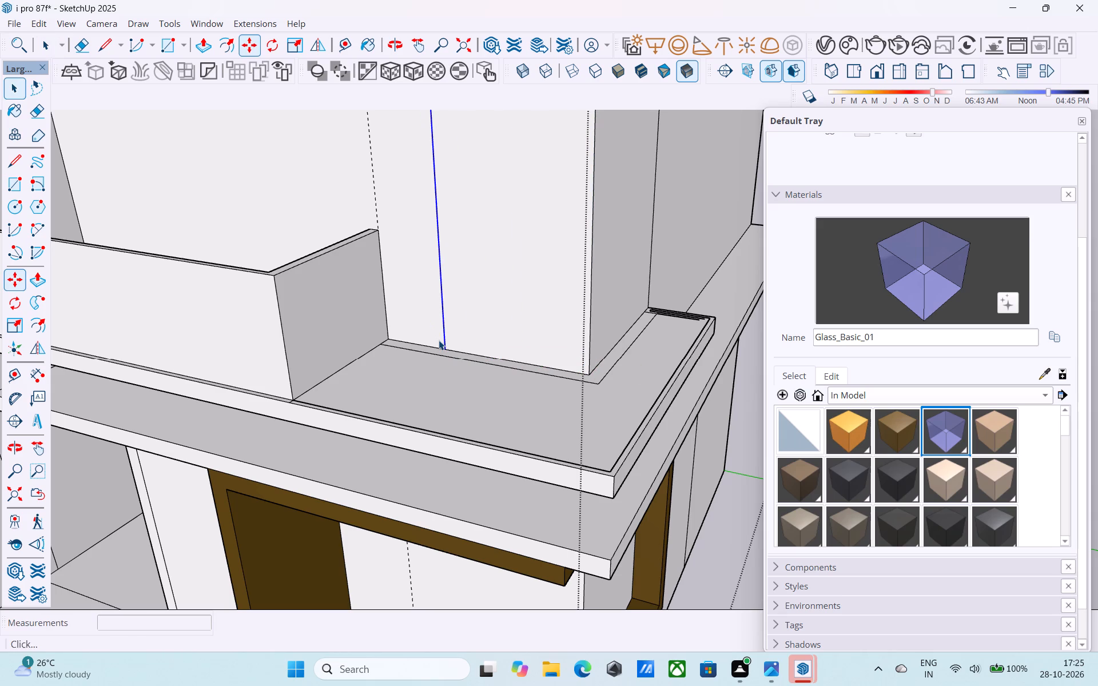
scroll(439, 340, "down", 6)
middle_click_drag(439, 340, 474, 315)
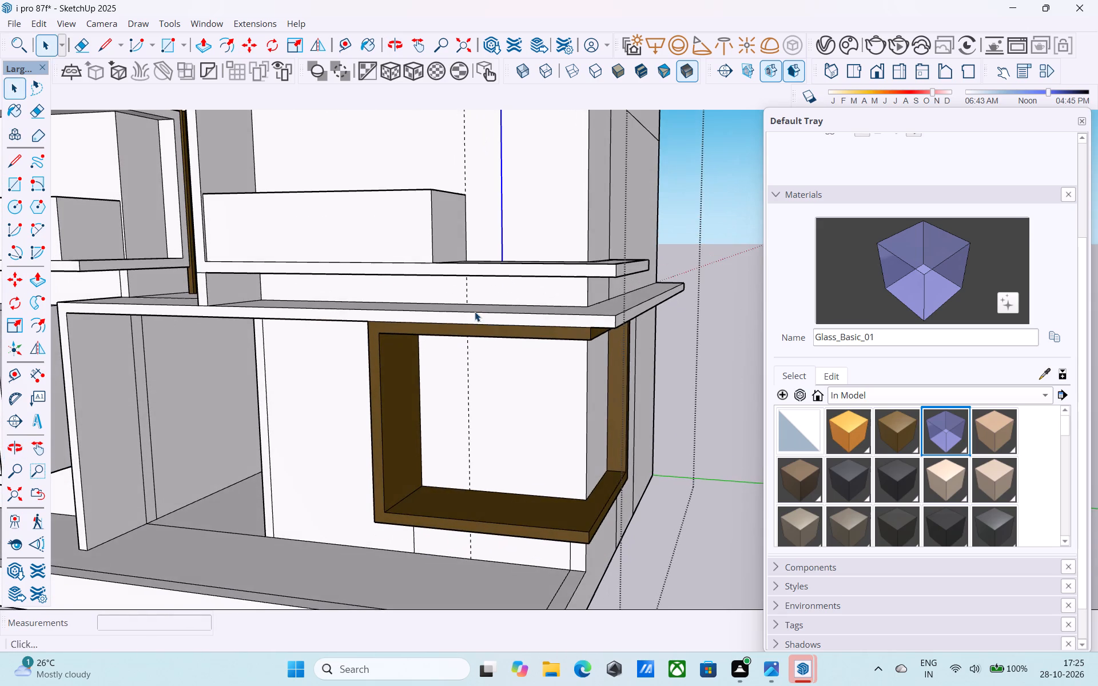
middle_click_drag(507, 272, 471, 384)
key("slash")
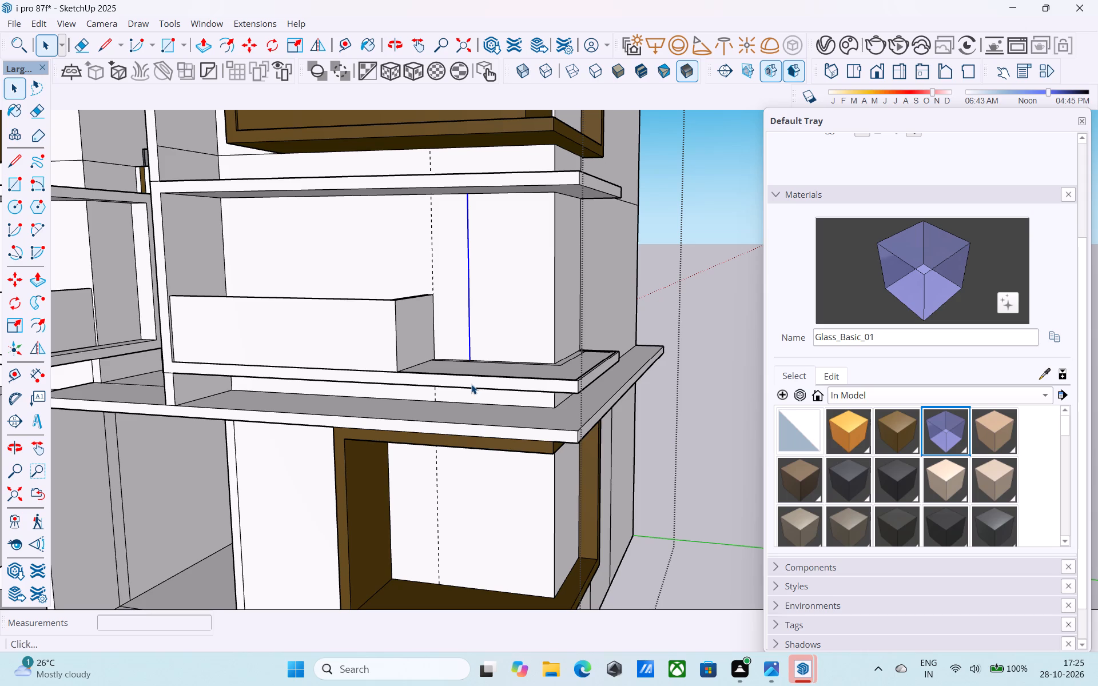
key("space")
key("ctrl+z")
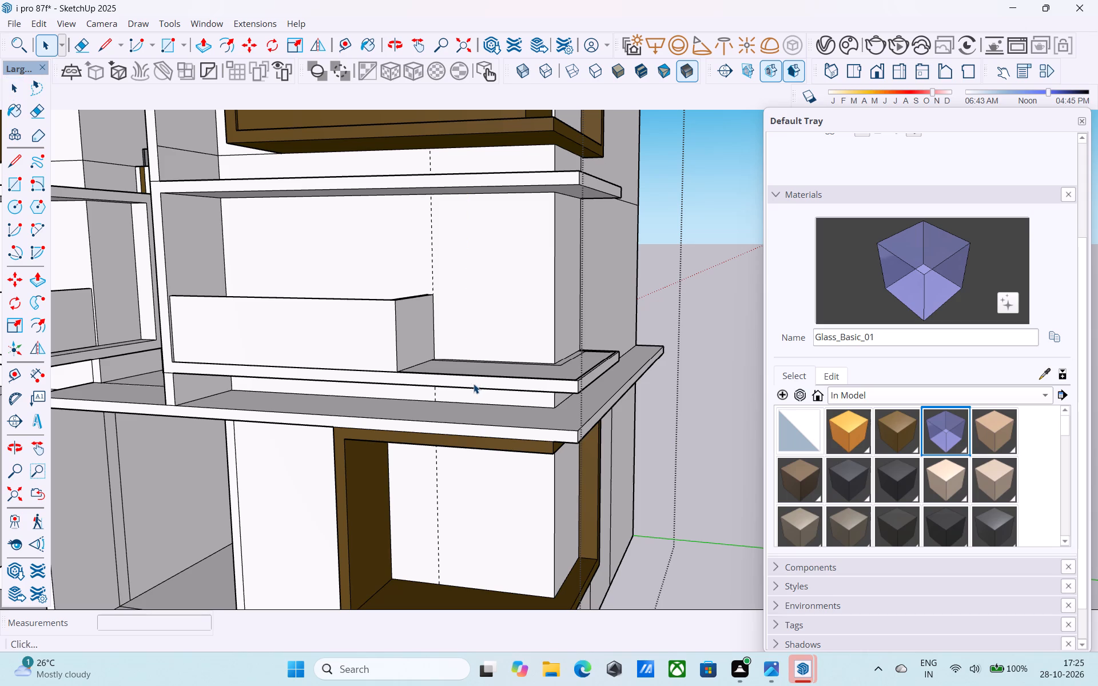
Copy the wall's vertical corner edge 4' along the long white balcony's back wall and divide the span into 16 equal strips.
key("space")
middle_click_drag(551, 354, 529, 410)
scroll(528, 410, "up", 3)
left_click(513, 416)
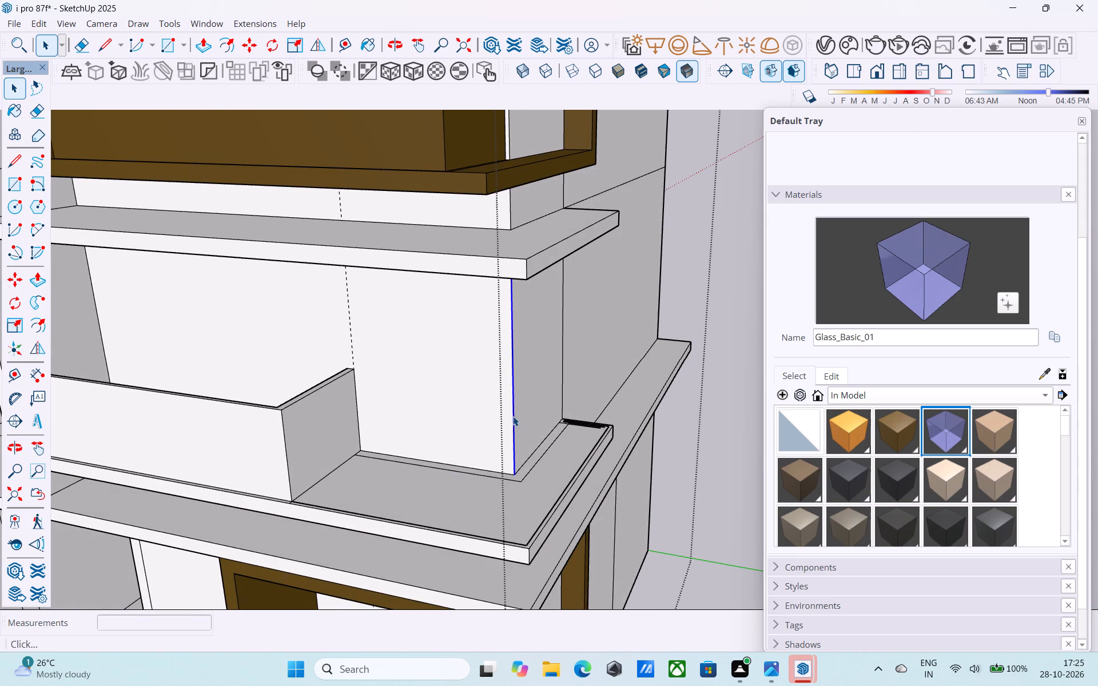
key("m")
scroll(503, 469, "up", 6)
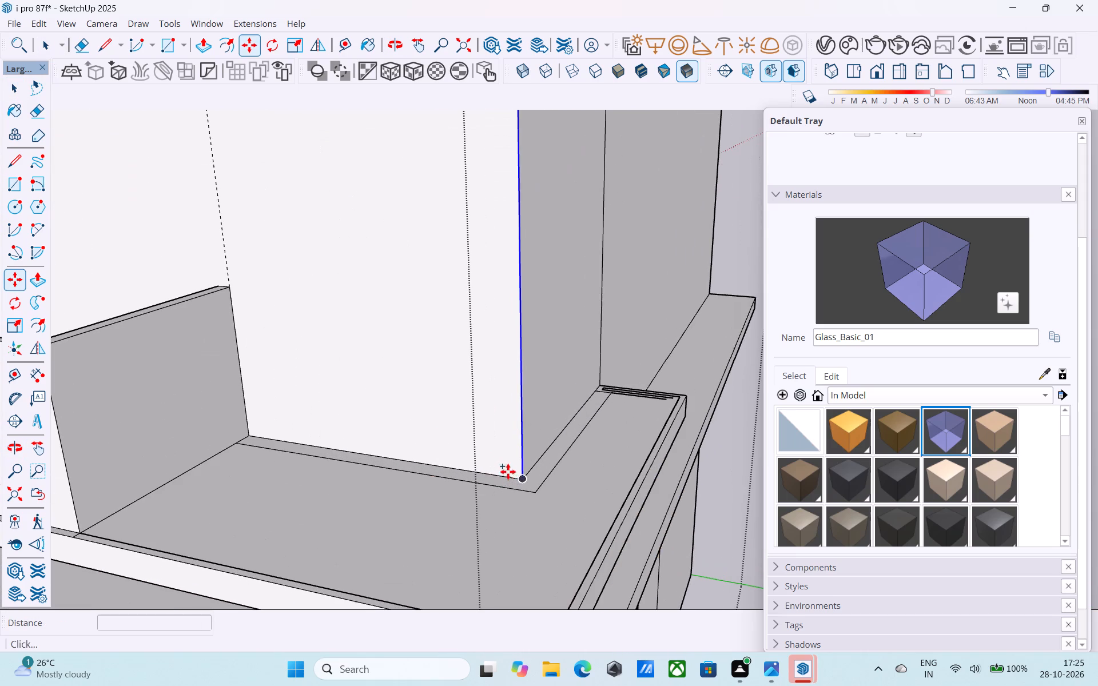
left_click(519, 478)
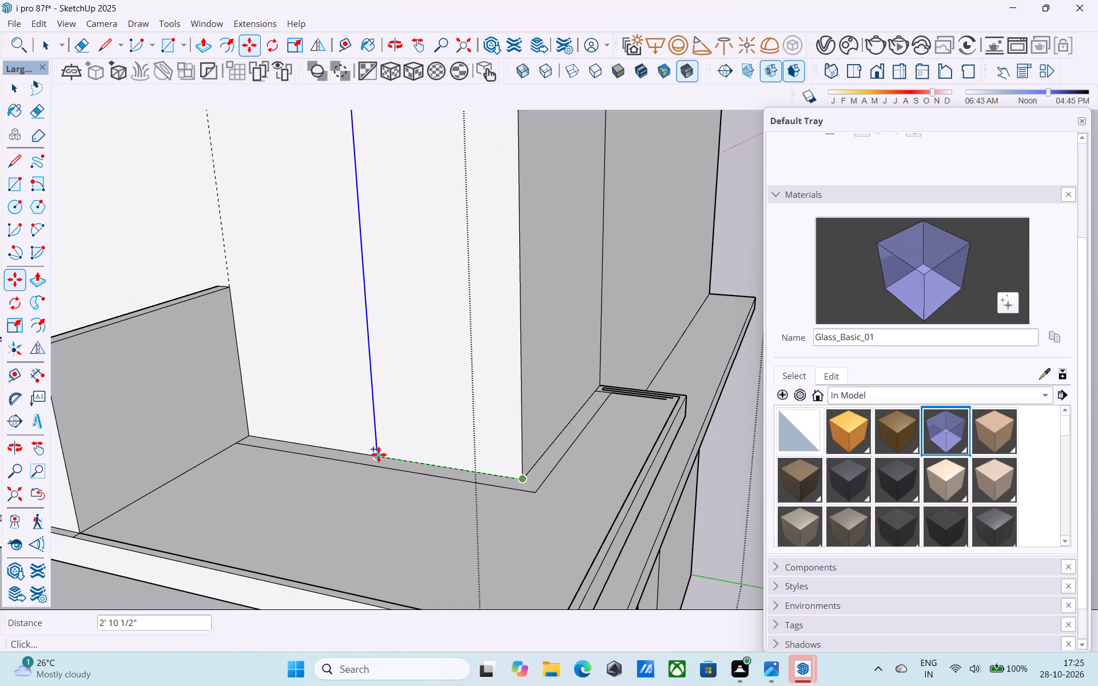
type("4'")
key("Return")
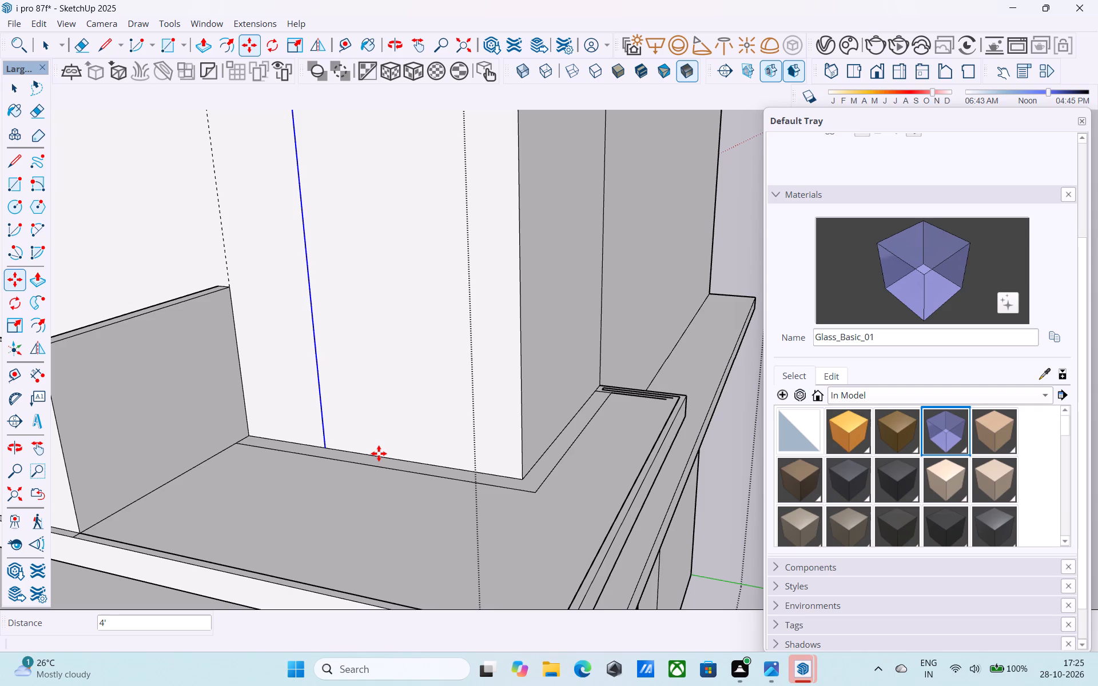
type("/16")
key("Return")
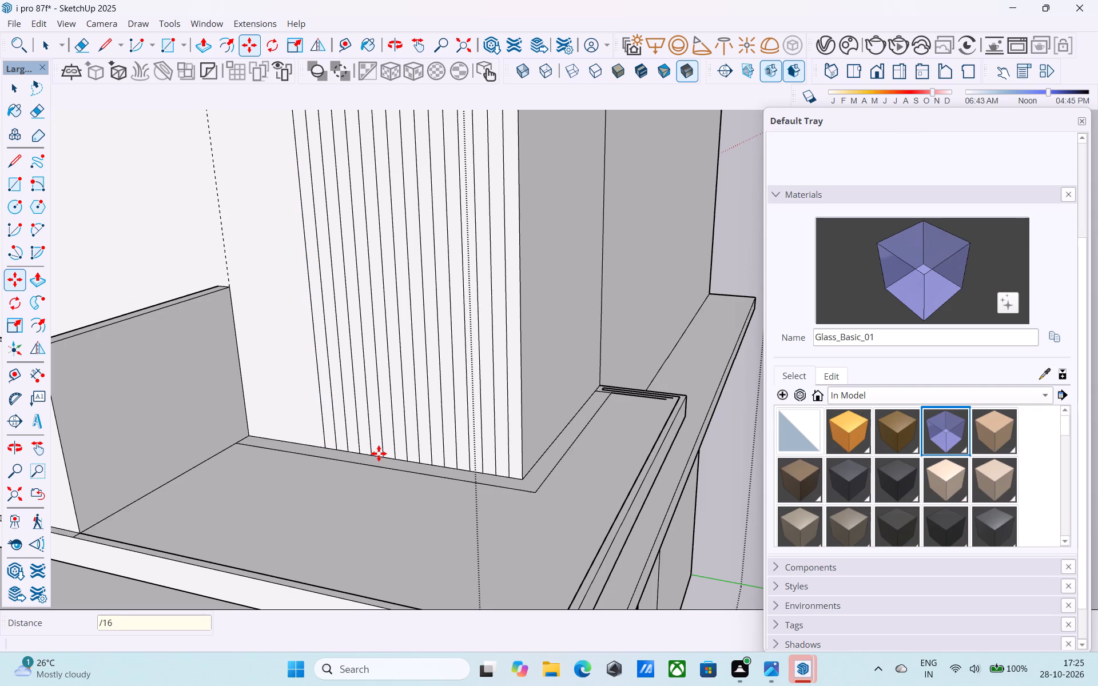
Examine the facade as a whole, comparing the new strips with the orange slatted panel beside the top-floor balcony.
scroll(379, 453, "up", 1)
scroll(379, 453, "down", 4)
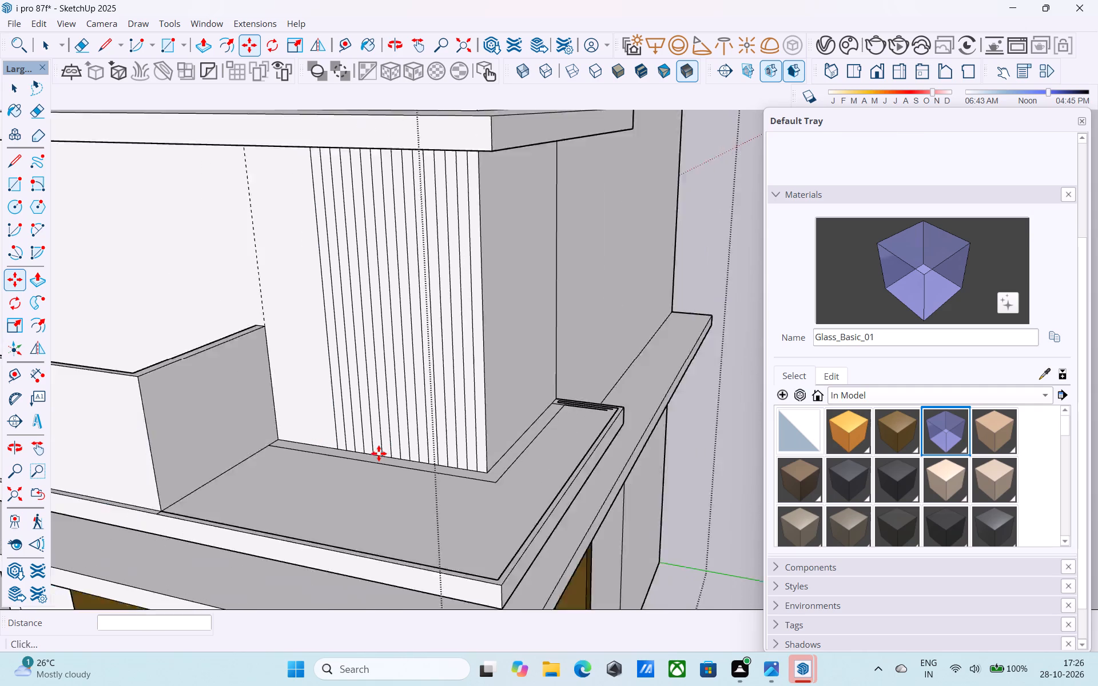
scroll(379, 453, "down", 20)
scroll(379, 453, "down", 2)
scroll(341, 176, "up", 5)
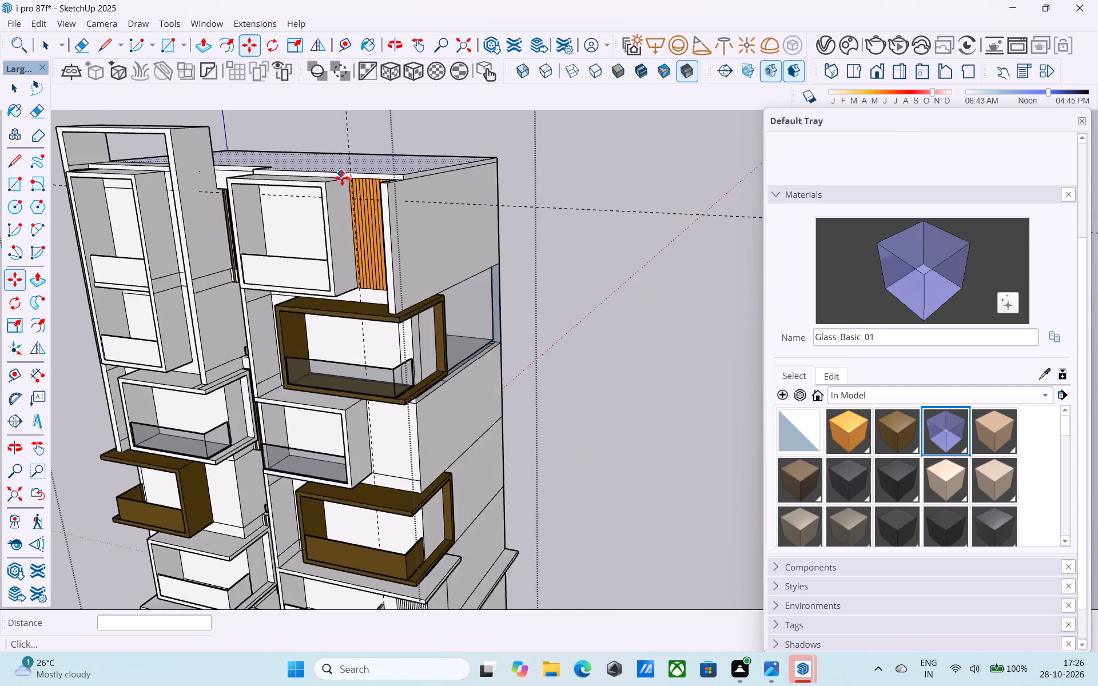
scroll(342, 178, "up", 13)
scroll(376, 266, "down", 19)
key("space")
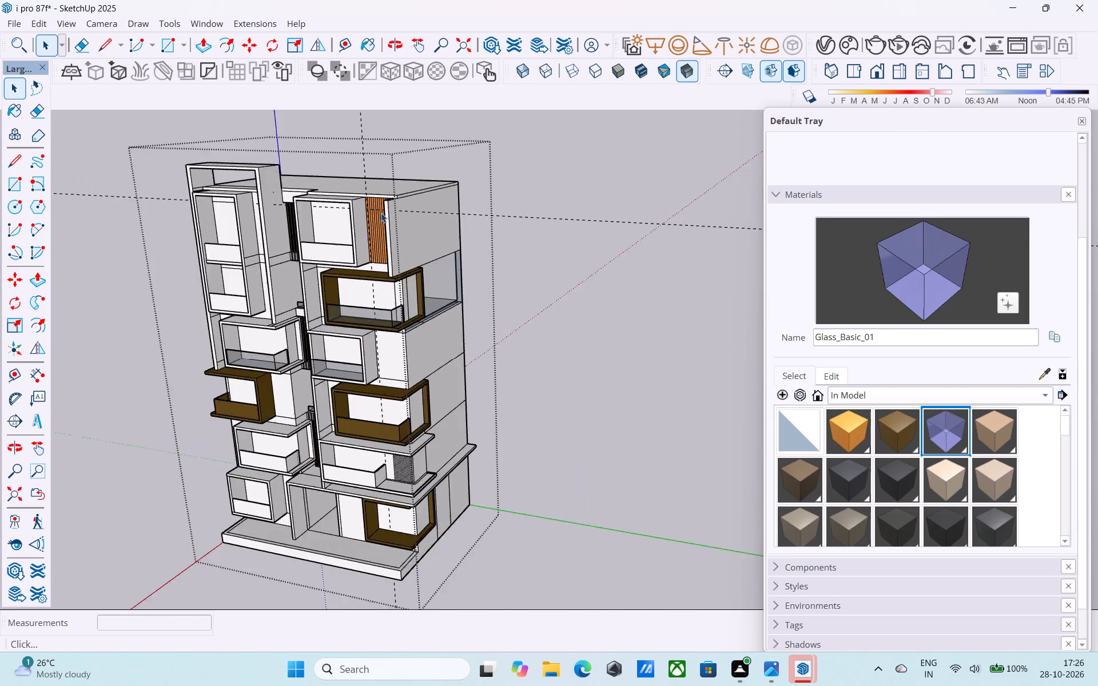
scroll(381, 213, "down", 8)
scroll(400, 338, "up", 20)
scroll(400, 338, "up", 2)
Paint every second strip on the long white balcony's back wall with C04_Amber_Sunshine, starting with the second strip from the open corner.
middle_click_drag(369, 399, 428, 354)
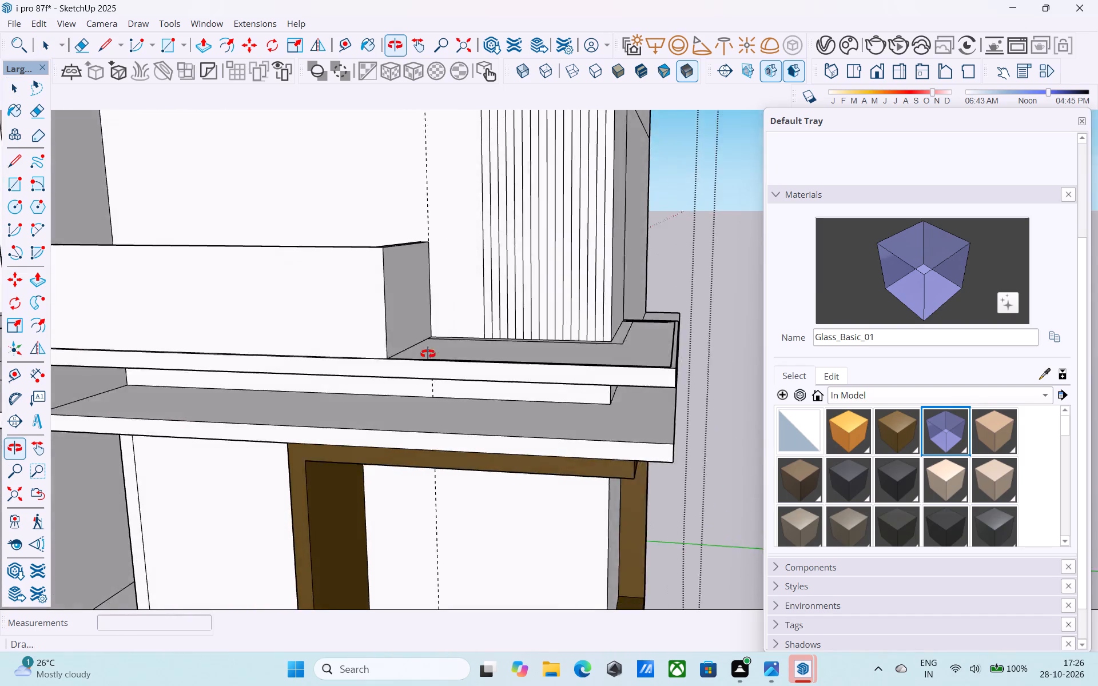
middle_click_drag(428, 354, 400, 383)
scroll(397, 384, "down", 1)
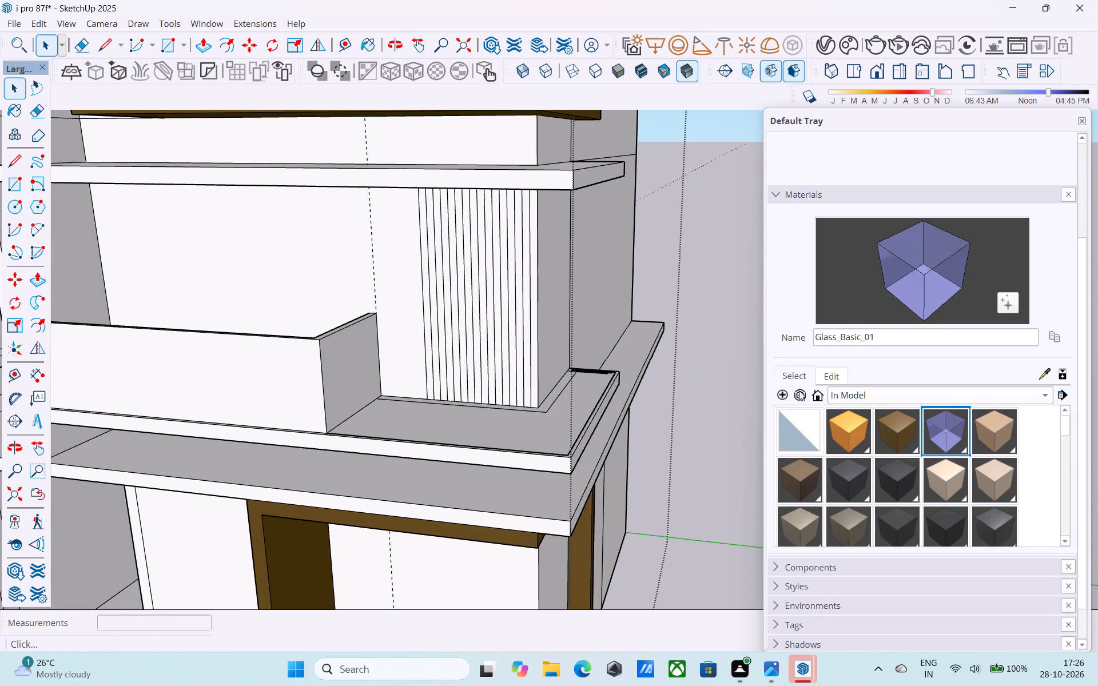
left_click(850, 438)
scroll(524, 293, "up", 9)
left_click(532, 294)
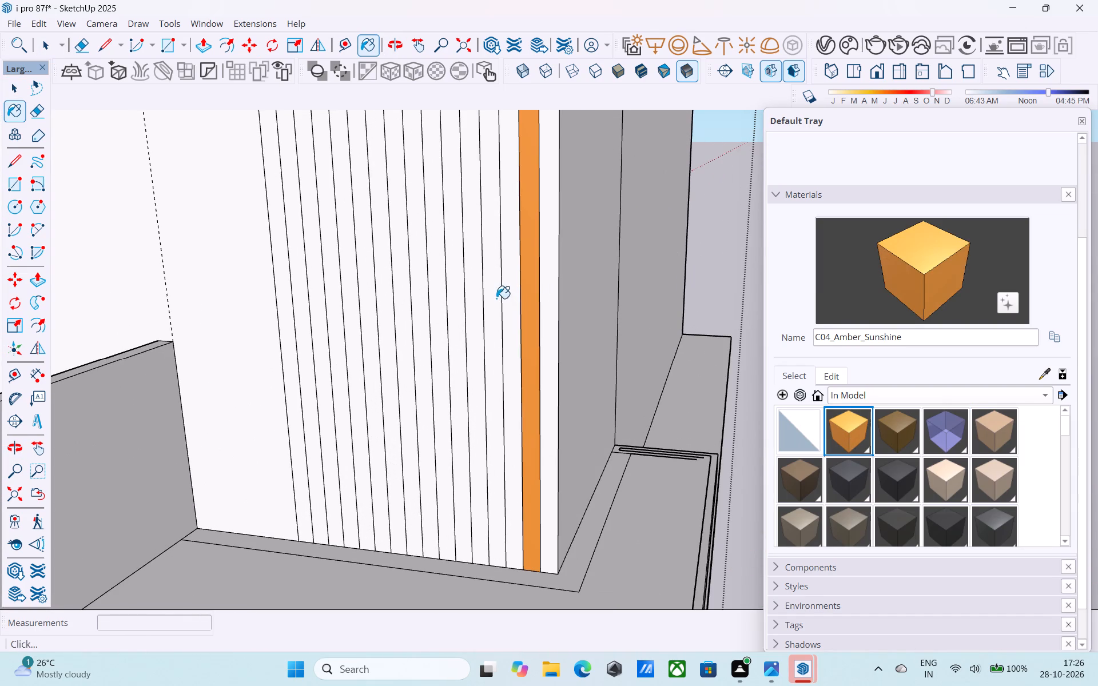
left_click(496, 298)
left_click(459, 277)
left_click(415, 278)
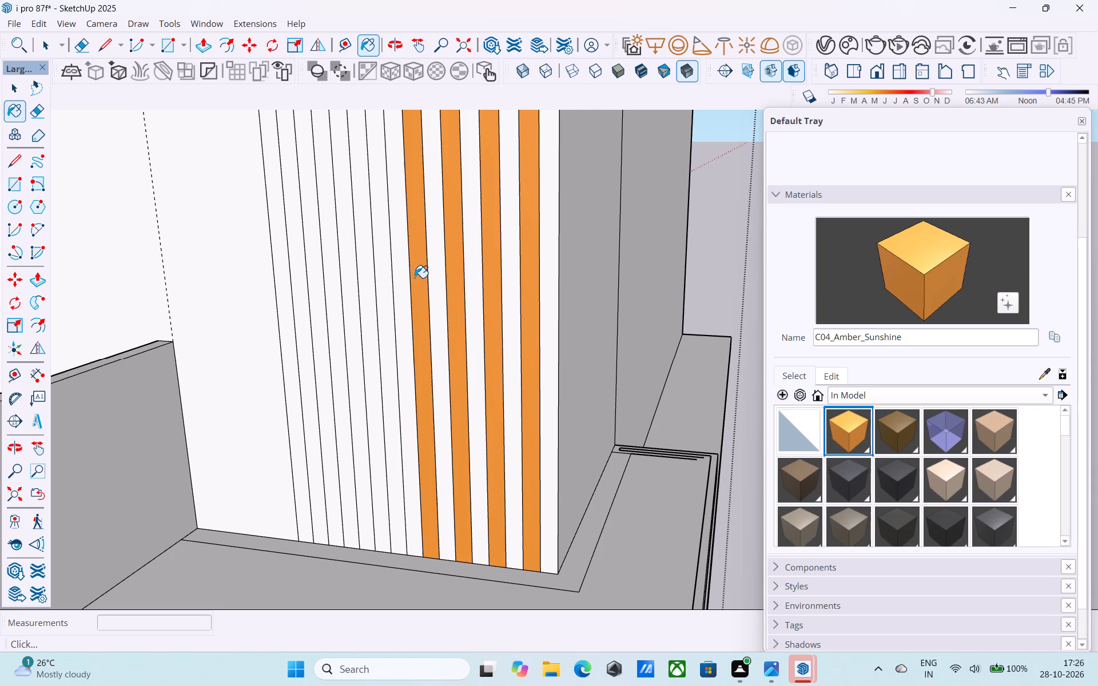
left_click(386, 270)
left_click(345, 256)
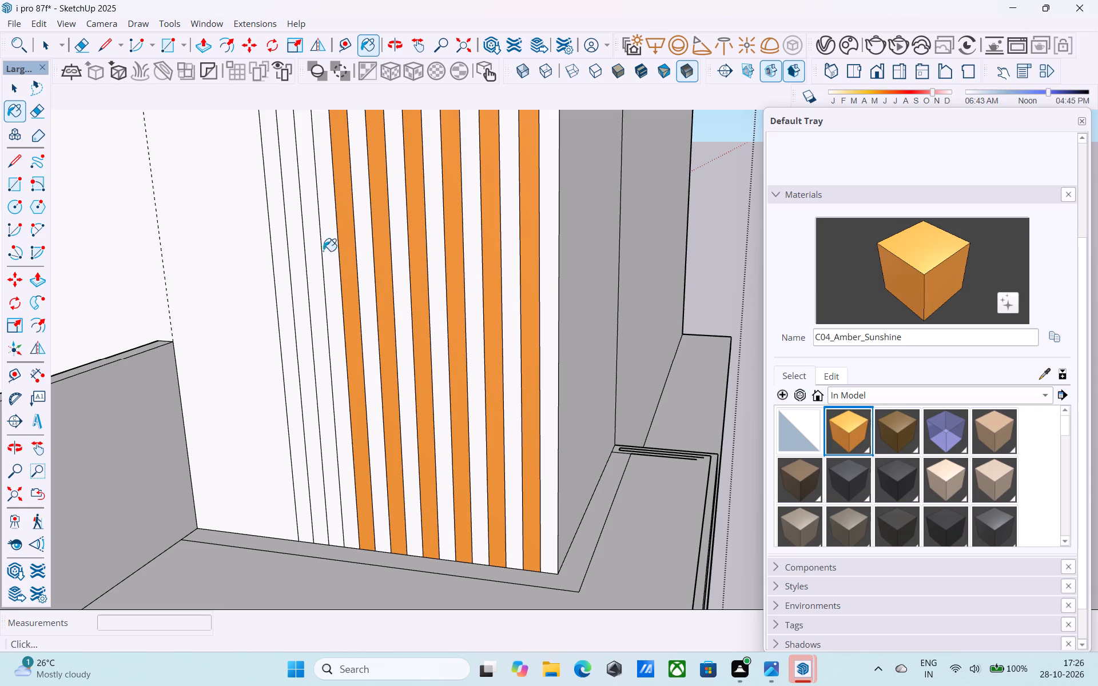
left_click(314, 249)
left_click(281, 252)
Paint the remaining white strips of the slatted panel with C04_Amber_Sunshine so all 16 strips are covered.
scroll(312, 276, "down", 16)
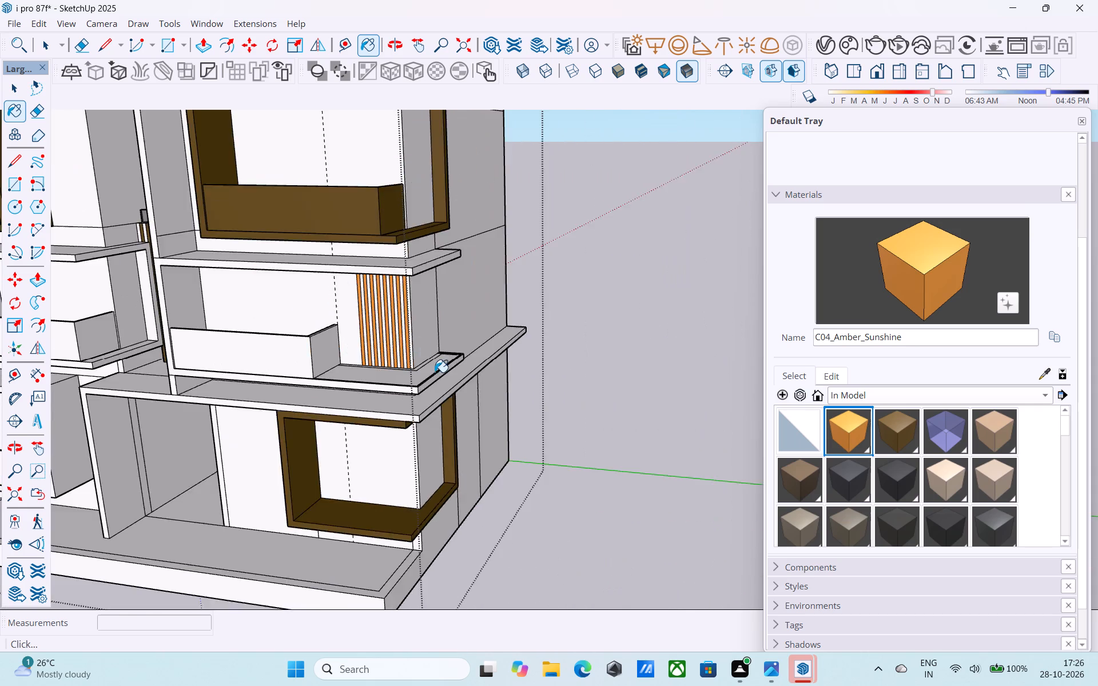
scroll(435, 372, "down", 9)
scroll(457, 400, "up", 1)
scroll(457, 401, "down", 4)
scroll(449, 417, "up", 19)
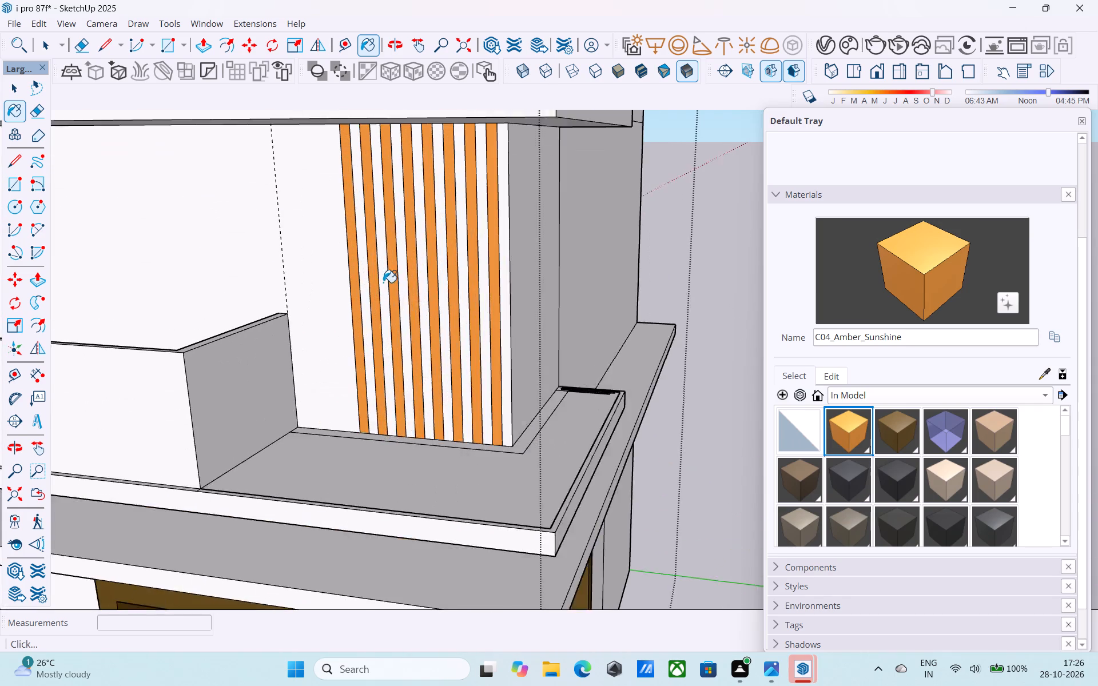
scroll(383, 282, "up", 3)
left_click(364, 278)
left_click(383, 282)
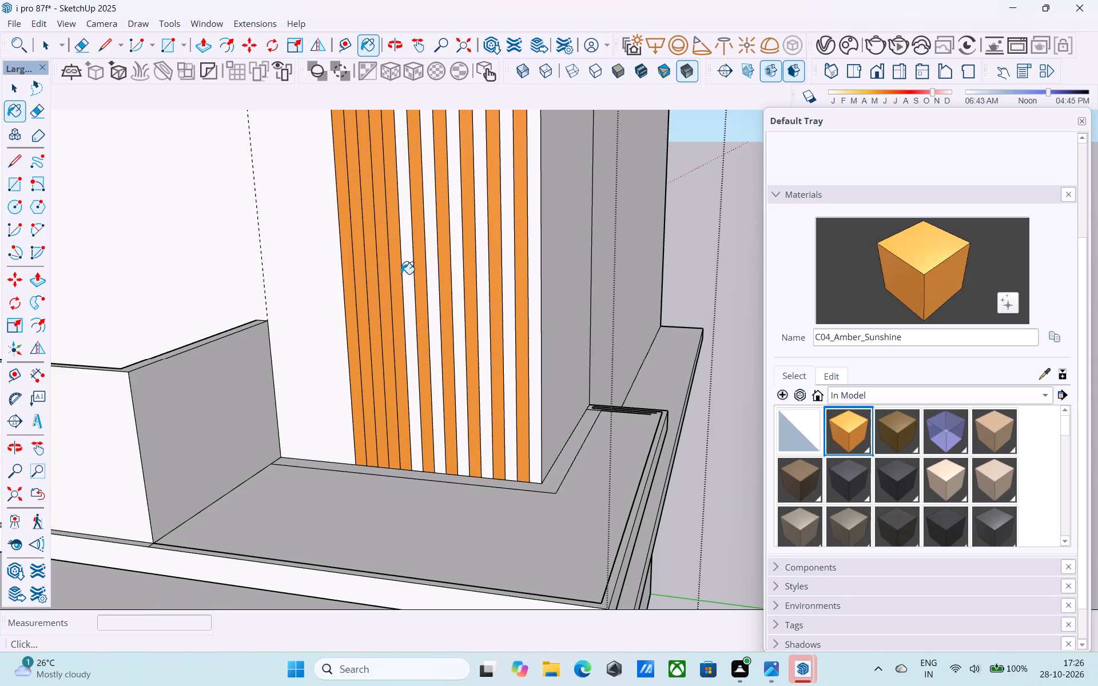
left_click(408, 266)
left_click(429, 243)
left_click(452, 255)
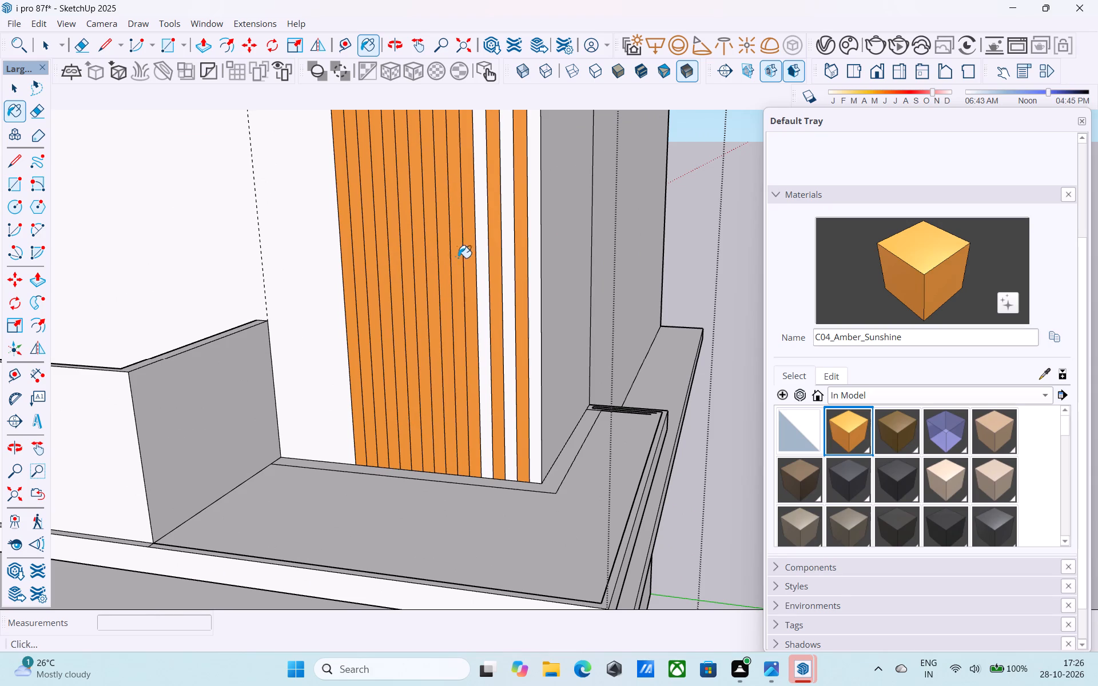
left_click(479, 242)
left_click(505, 238)
left_click(528, 222)
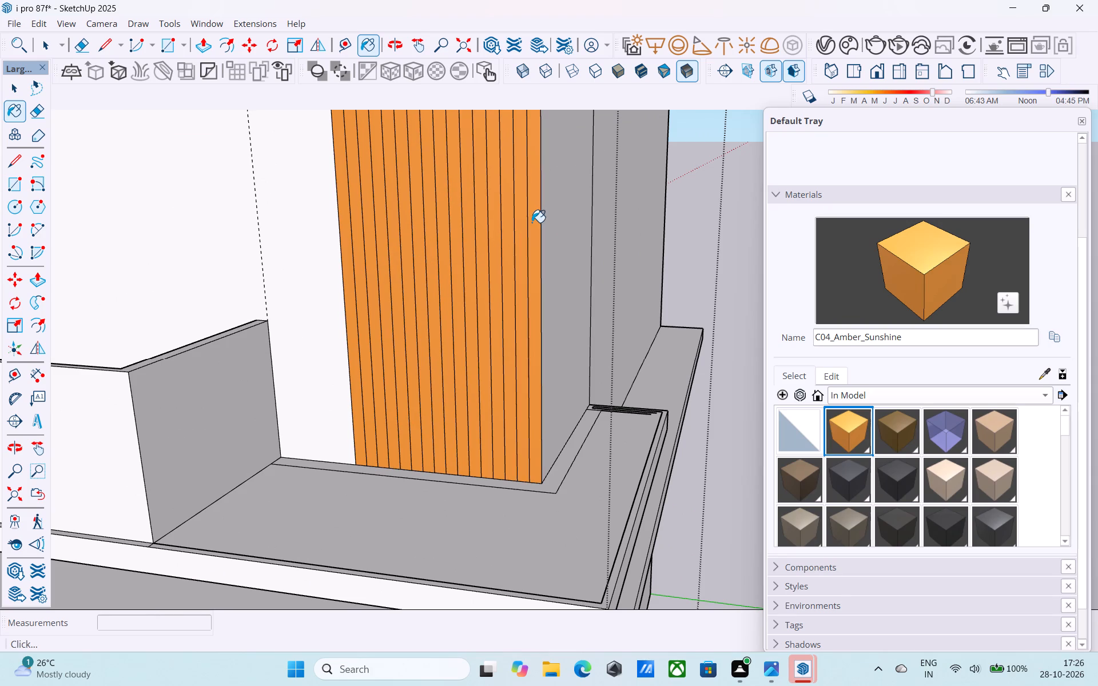
Examine the lower front facade around the entrance and the brown-framed ground-floor corner opening.
scroll(532, 222, "down", 10)
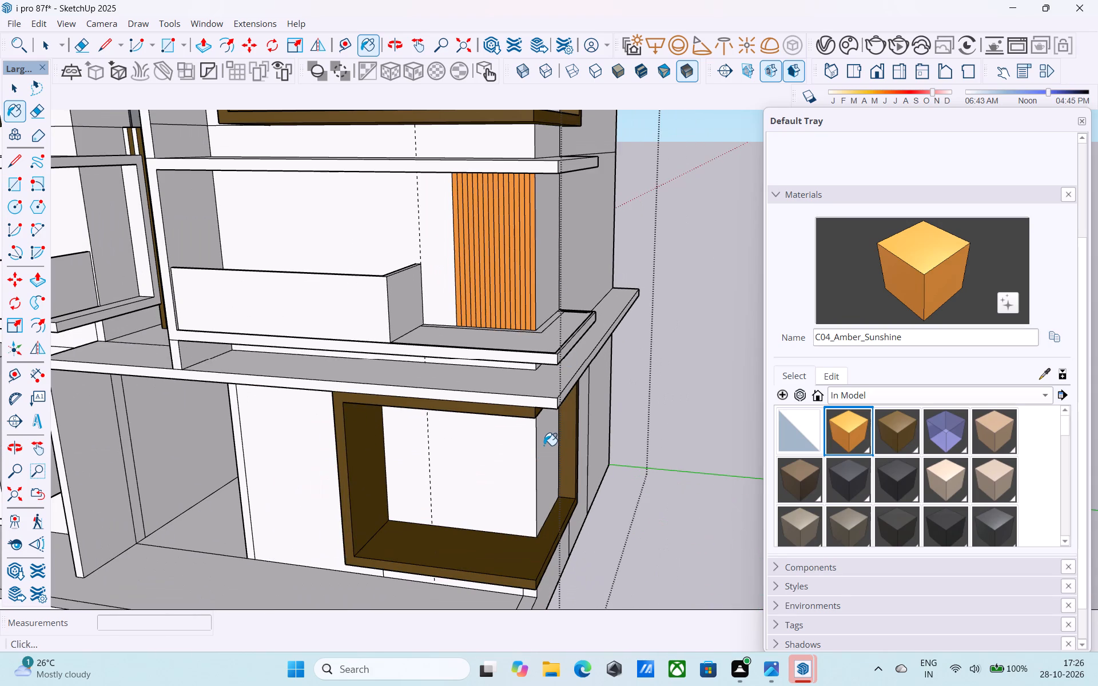
middle_click_drag(540, 438, 536, 389)
scroll(536, 389, "down", 5)
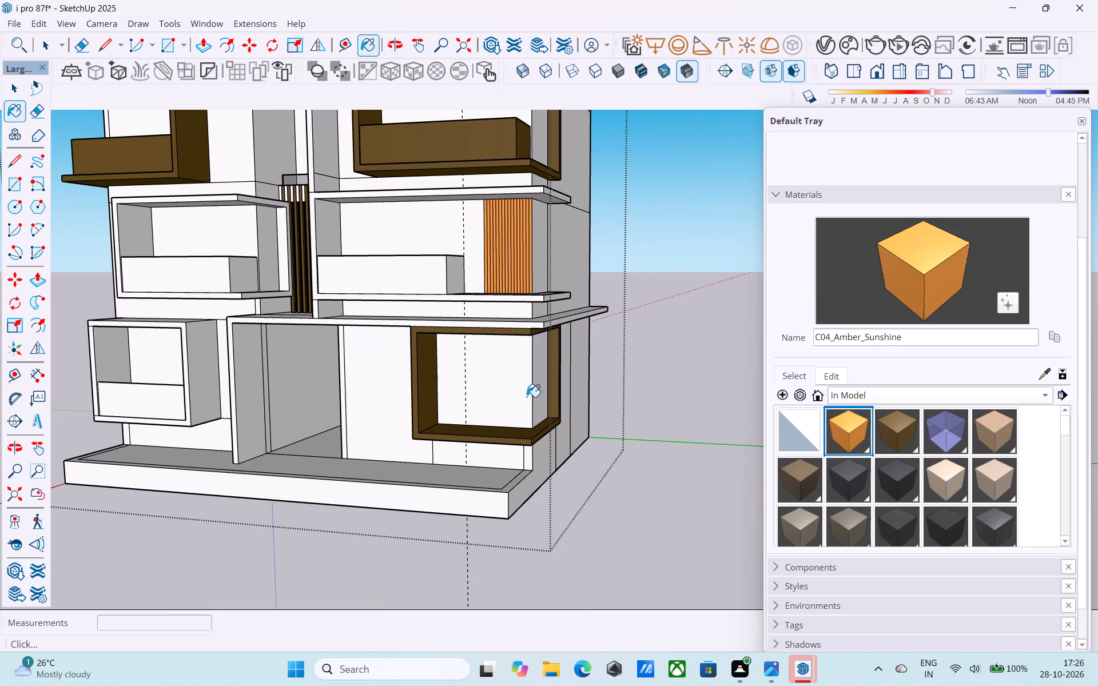
scroll(497, 454, "down", 4)
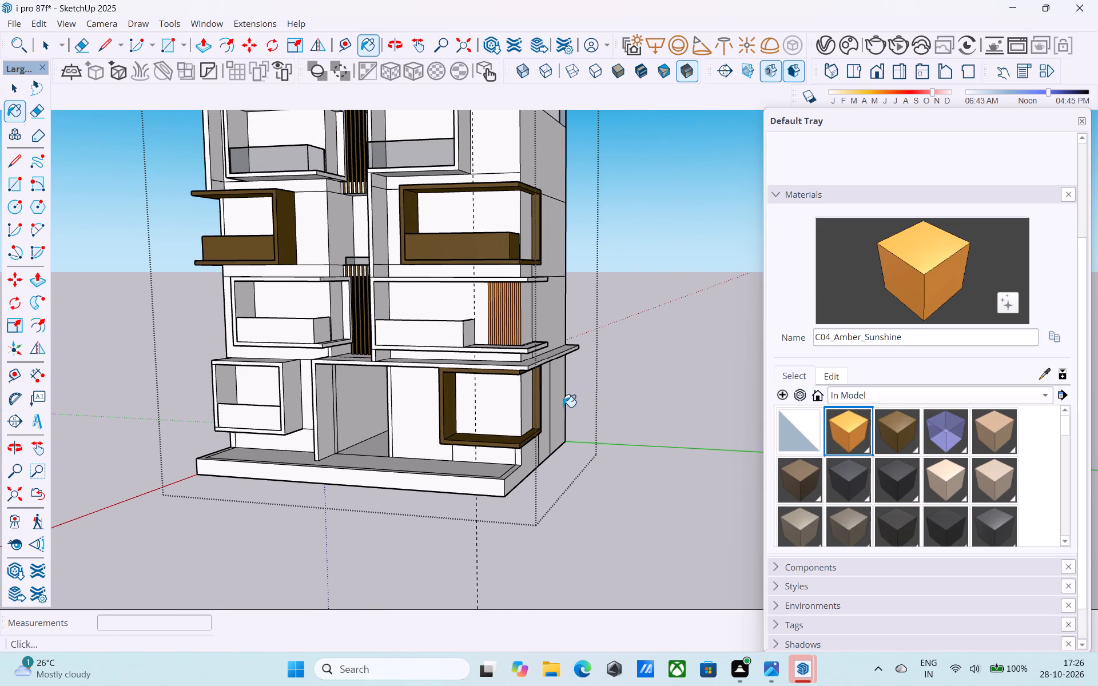
scroll(560, 409, "down", 7)
middle_click_drag(559, 424, 544, 412)
scroll(498, 445, "up", 7)
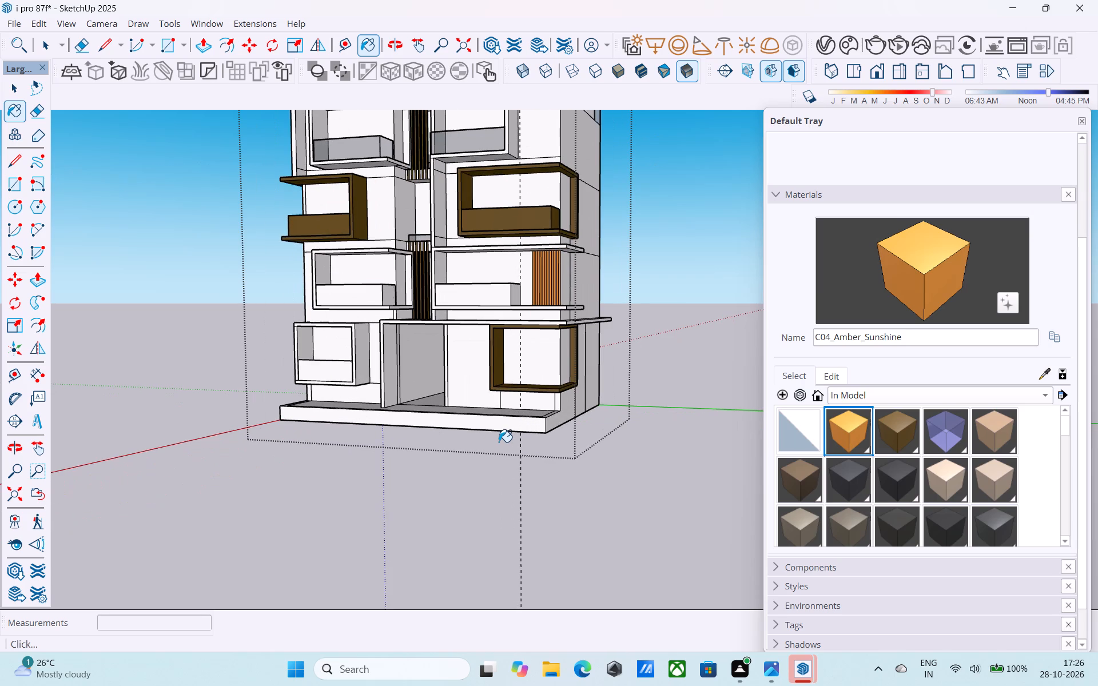
scroll(500, 438, "down", 7)
middle_click_drag(488, 456, 470, 459)
Copy the vertical wall corner edge inside the ground-floor brown frame 1.5' along the front wall.
scroll(495, 417, "up", 14)
middle_click_drag(555, 386, 527, 398)
key("space")
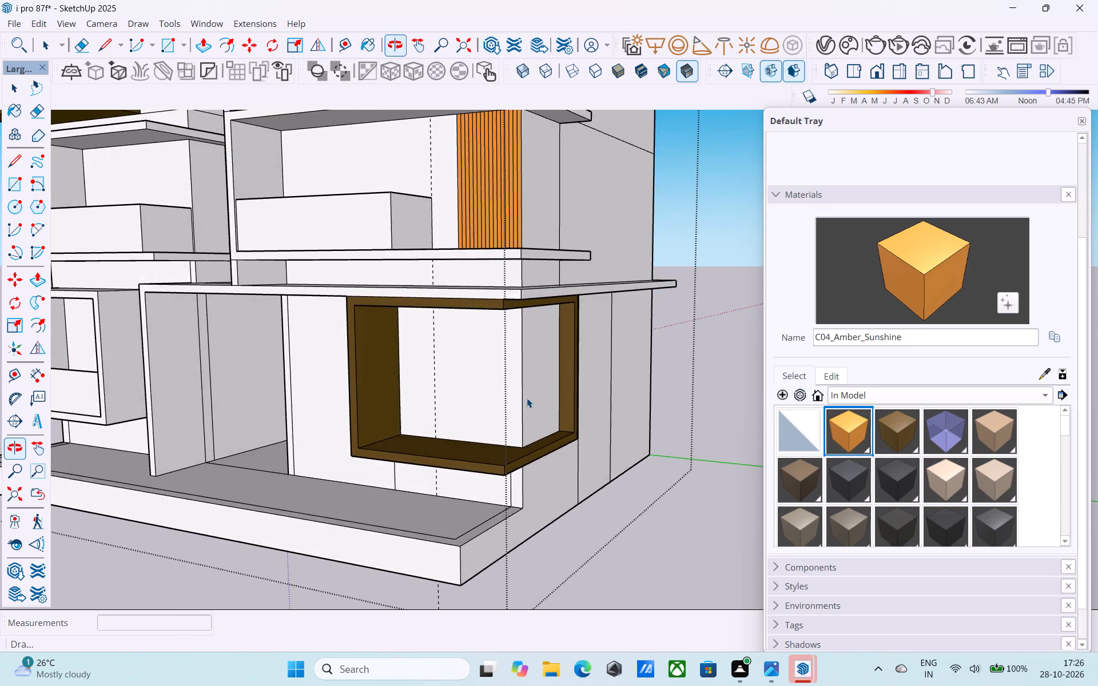
scroll(527, 398, "up", 3)
left_click(520, 400)
key("m")
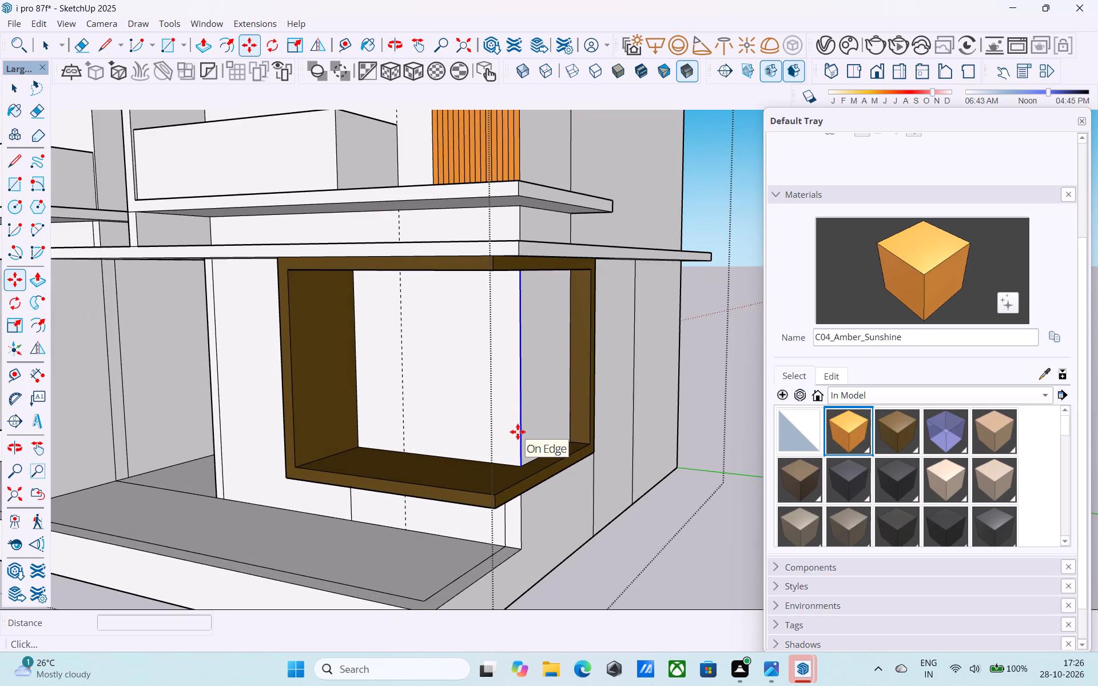
scroll(526, 483, "up", 8)
left_click(512, 446)
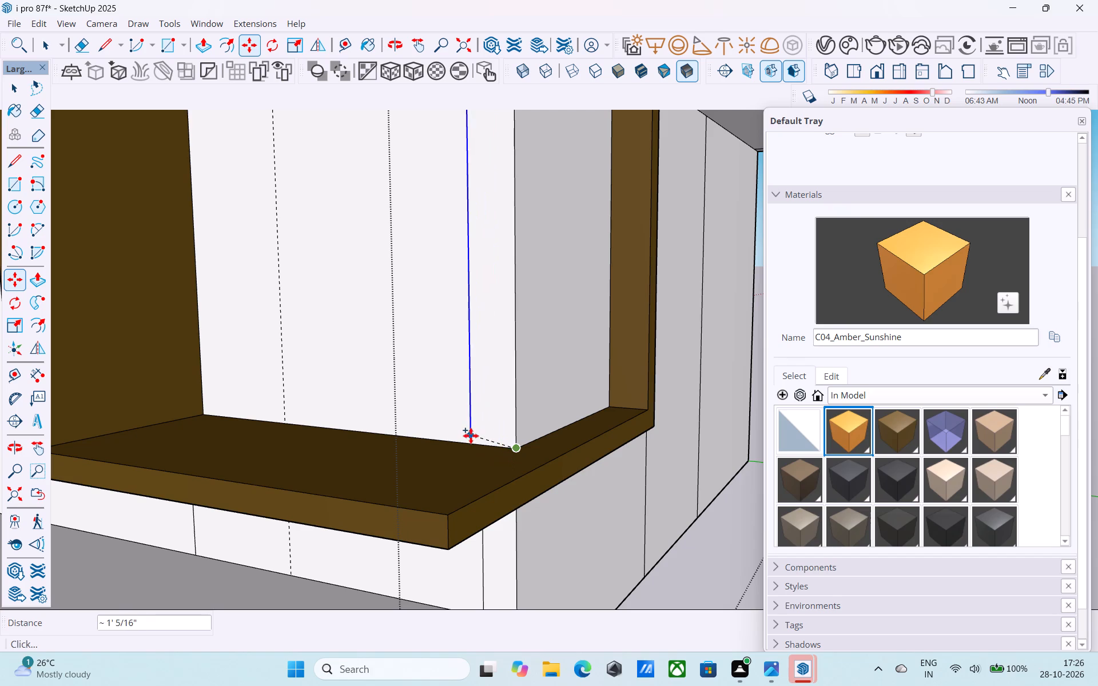
type("1.5'")
key("Return")
key("space")
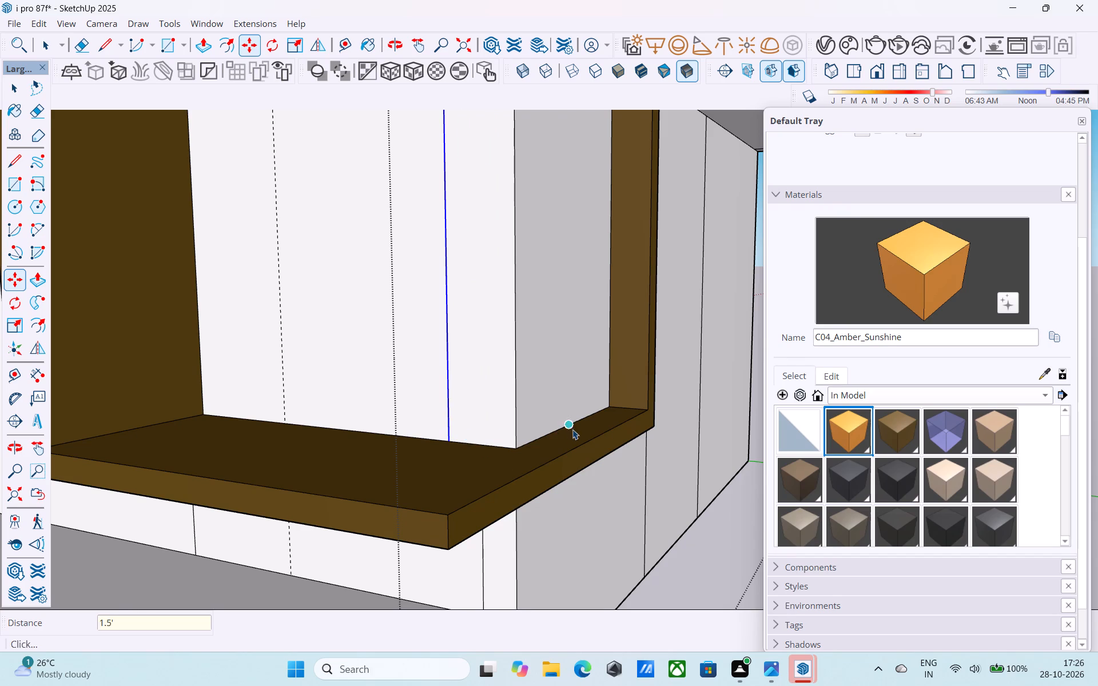
Copy the same vertical corner edge a short distance along the side wall inside the ground-floor brown frame.
middle_click_drag(564, 428, 543, 433)
left_click(506, 434)
left_click(508, 434)
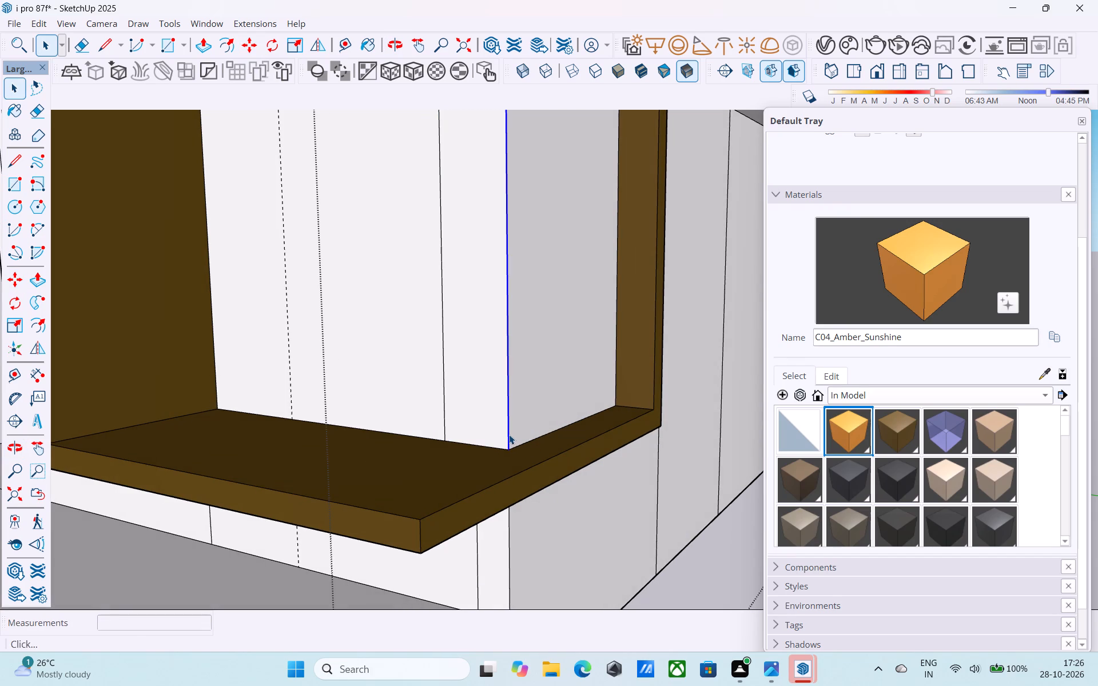
key("m")
left_click(517, 448)
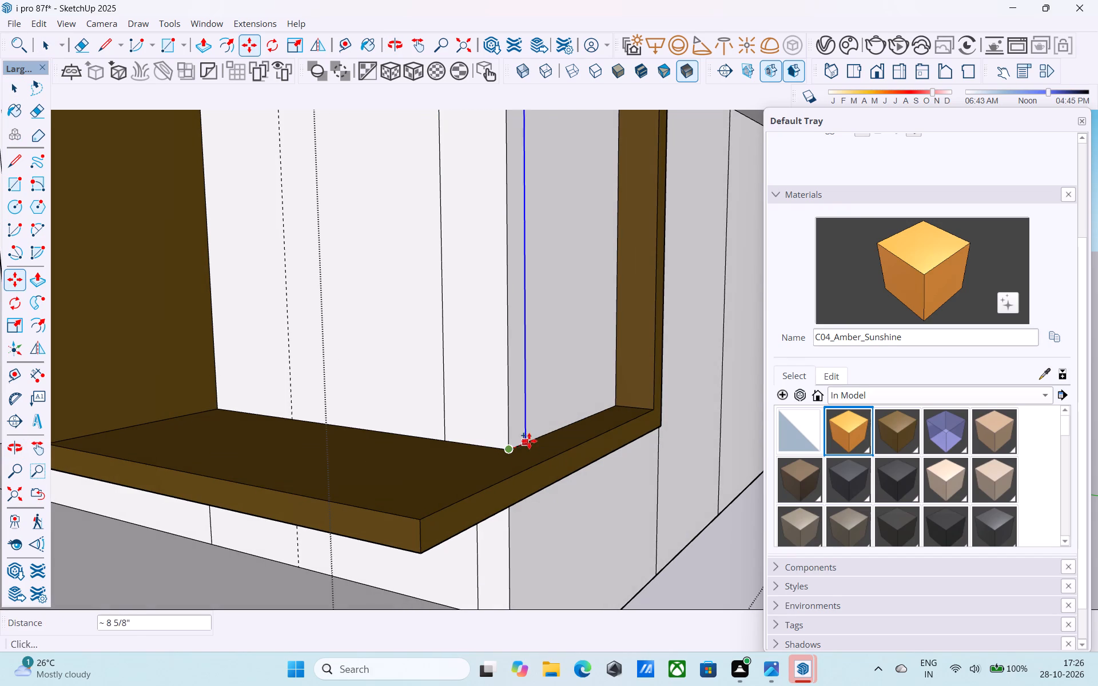
left_click(546, 430)
key("space")
scroll(548, 472, "down", 15)
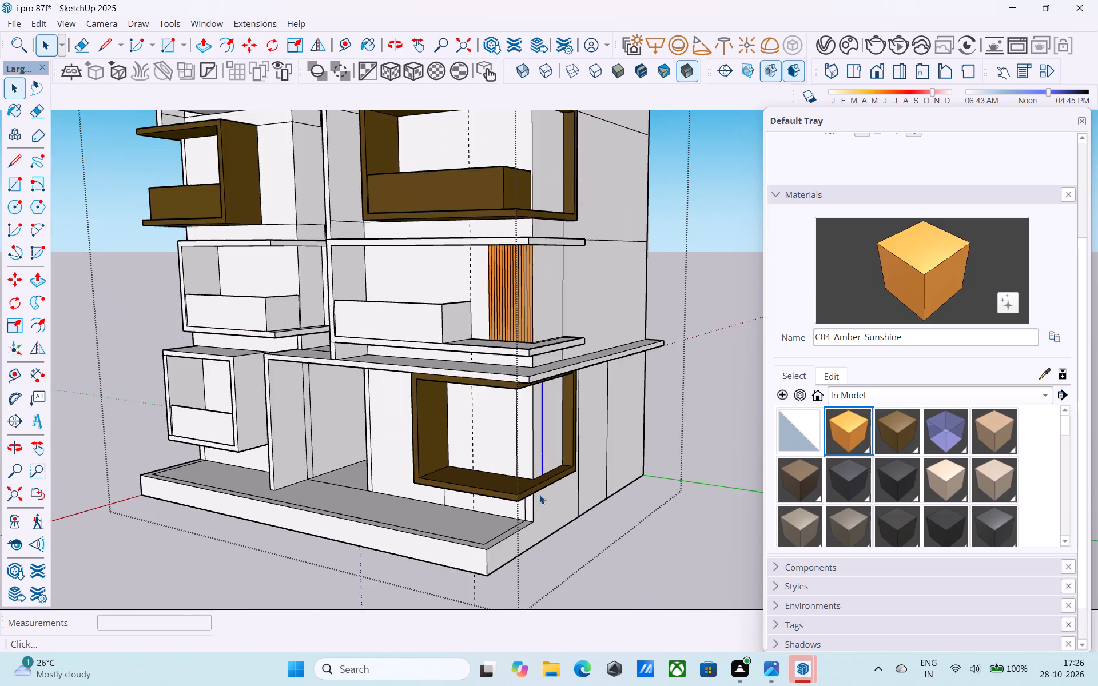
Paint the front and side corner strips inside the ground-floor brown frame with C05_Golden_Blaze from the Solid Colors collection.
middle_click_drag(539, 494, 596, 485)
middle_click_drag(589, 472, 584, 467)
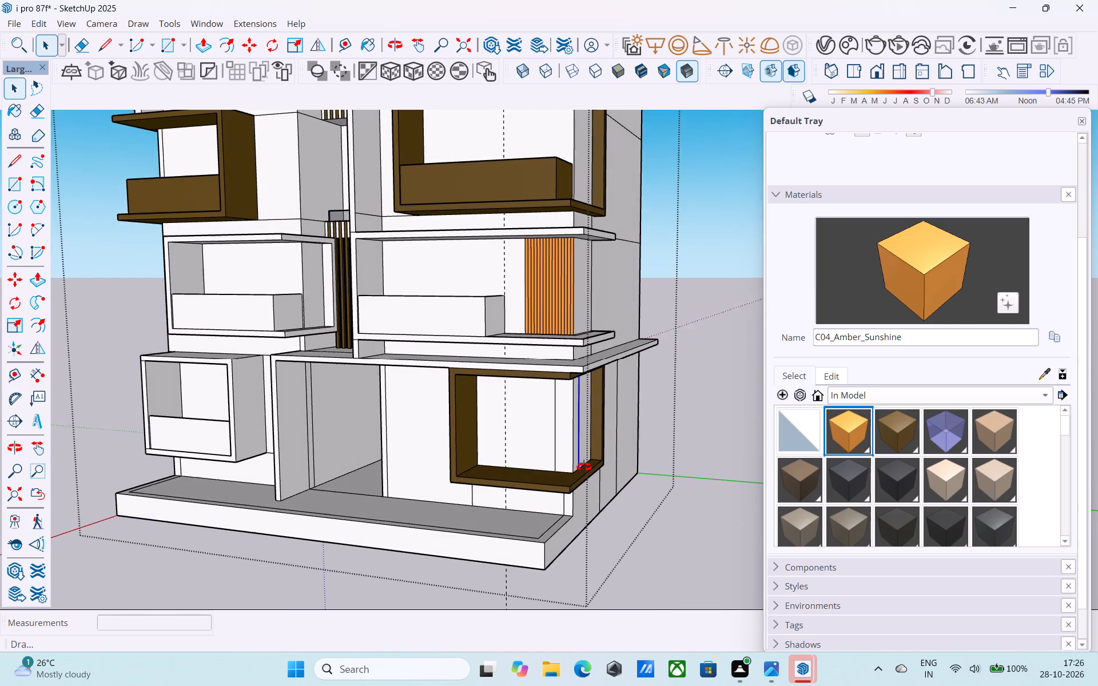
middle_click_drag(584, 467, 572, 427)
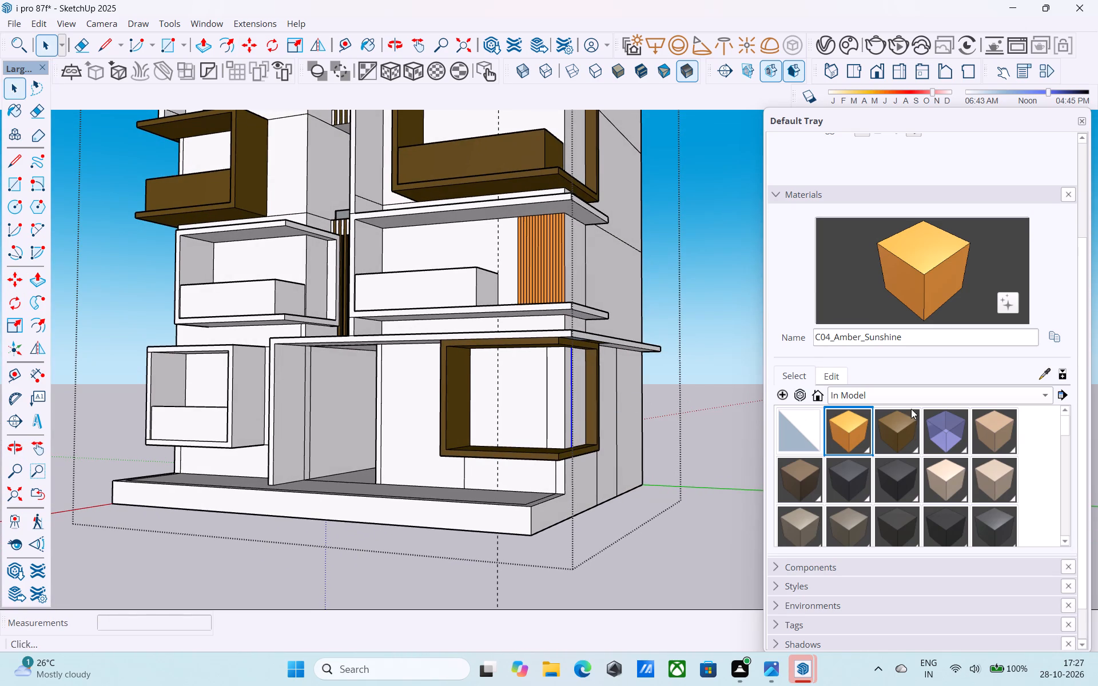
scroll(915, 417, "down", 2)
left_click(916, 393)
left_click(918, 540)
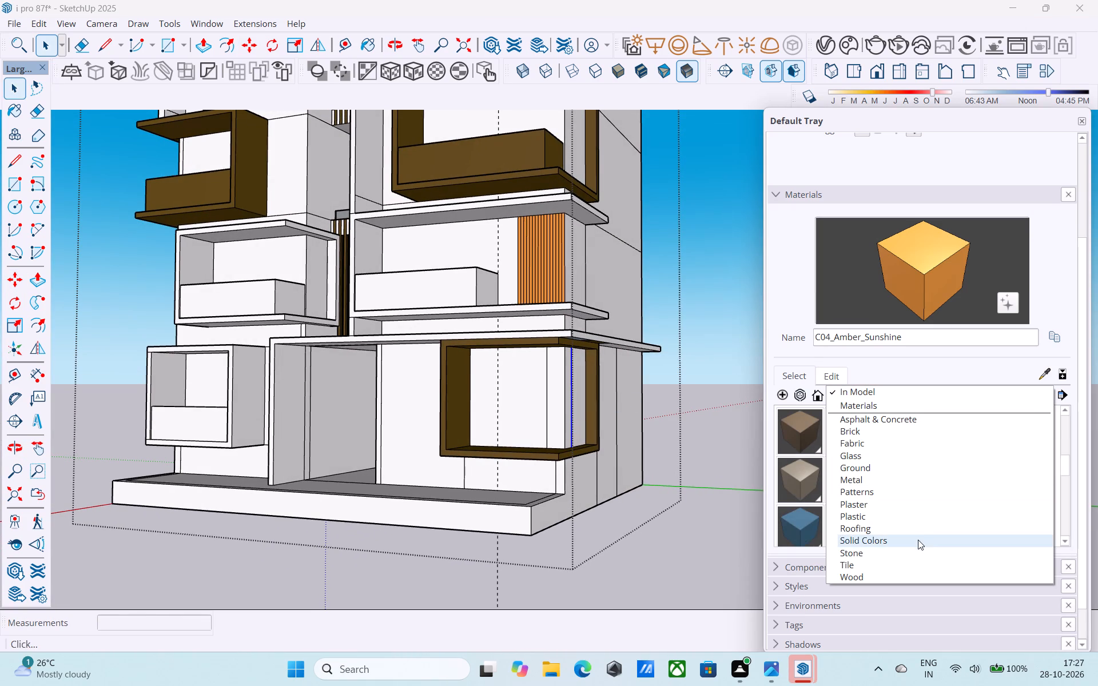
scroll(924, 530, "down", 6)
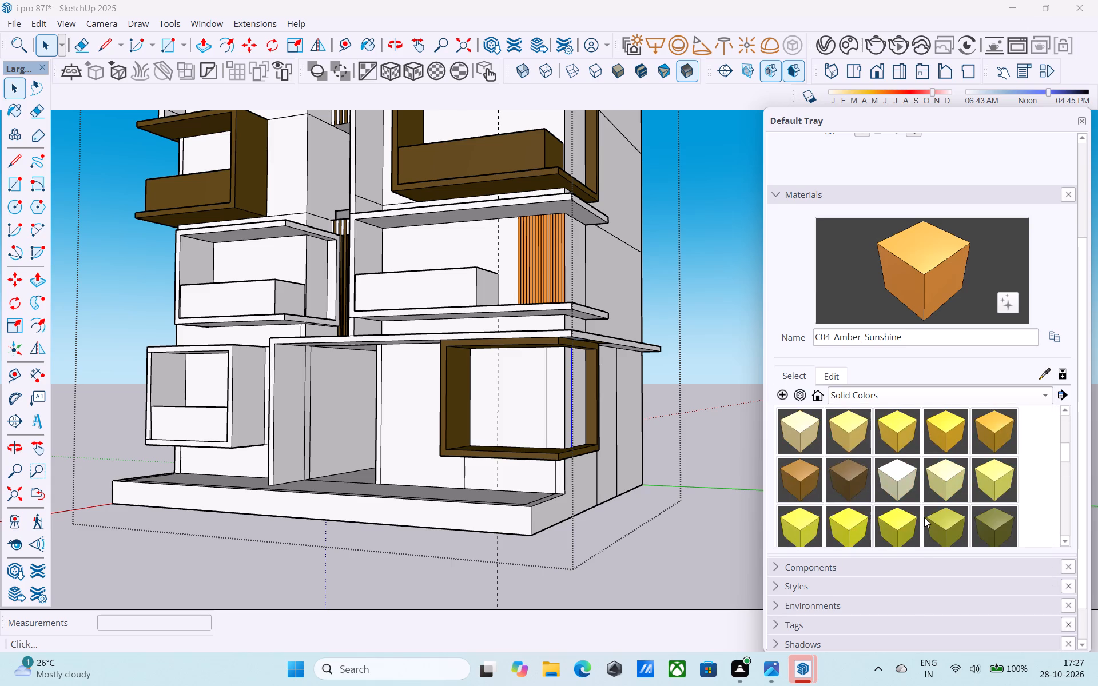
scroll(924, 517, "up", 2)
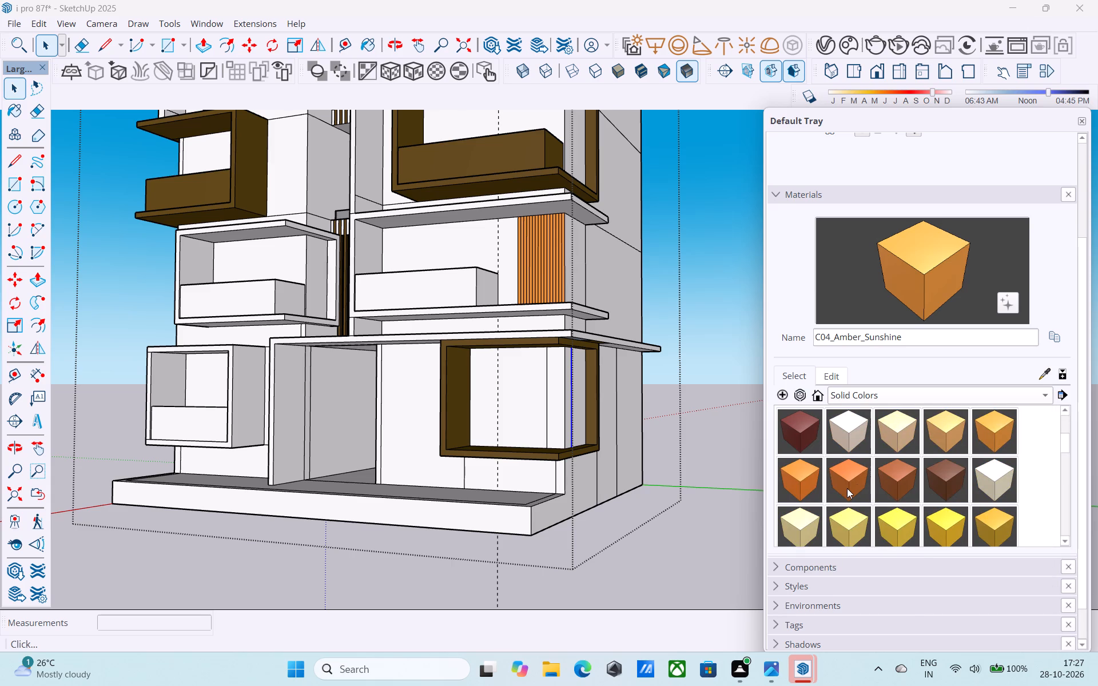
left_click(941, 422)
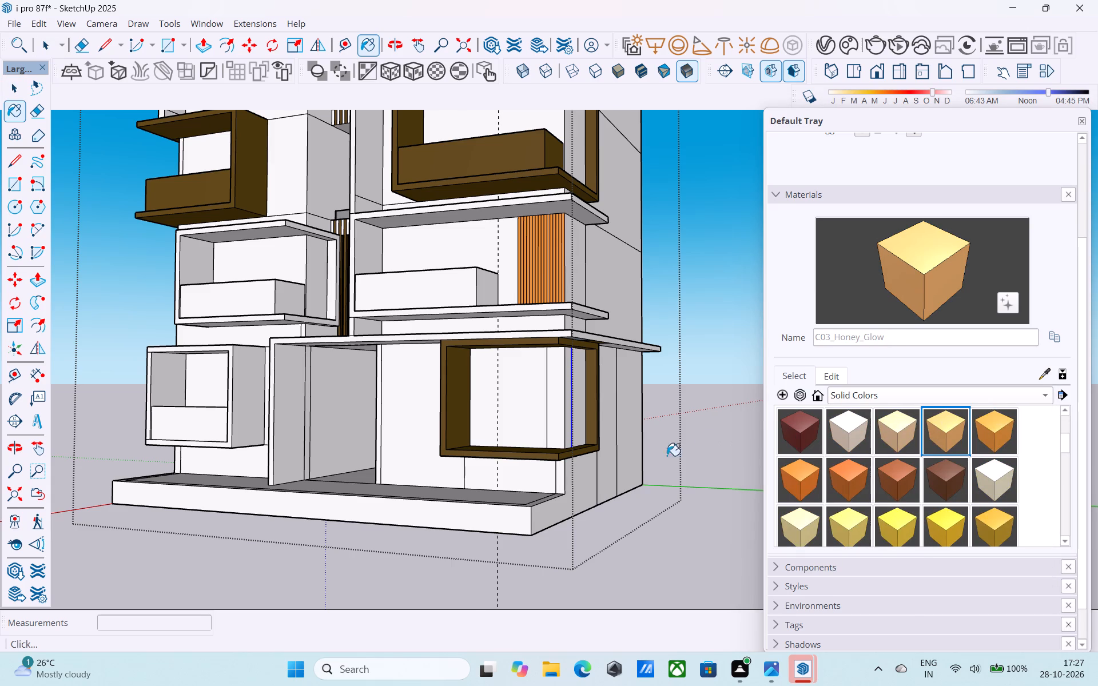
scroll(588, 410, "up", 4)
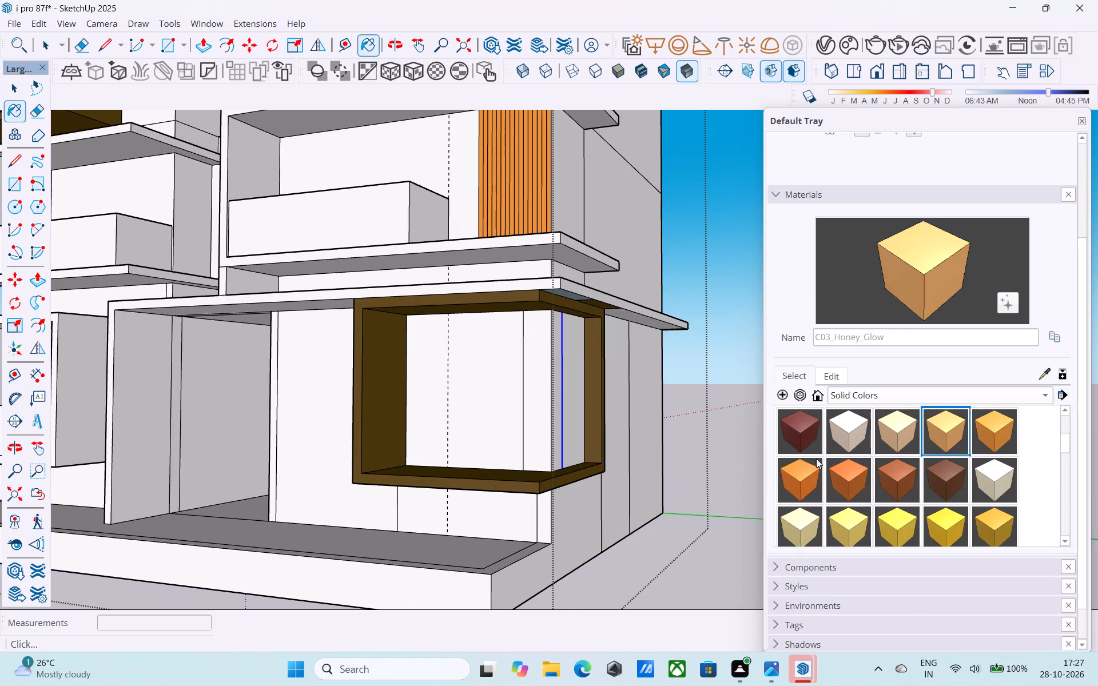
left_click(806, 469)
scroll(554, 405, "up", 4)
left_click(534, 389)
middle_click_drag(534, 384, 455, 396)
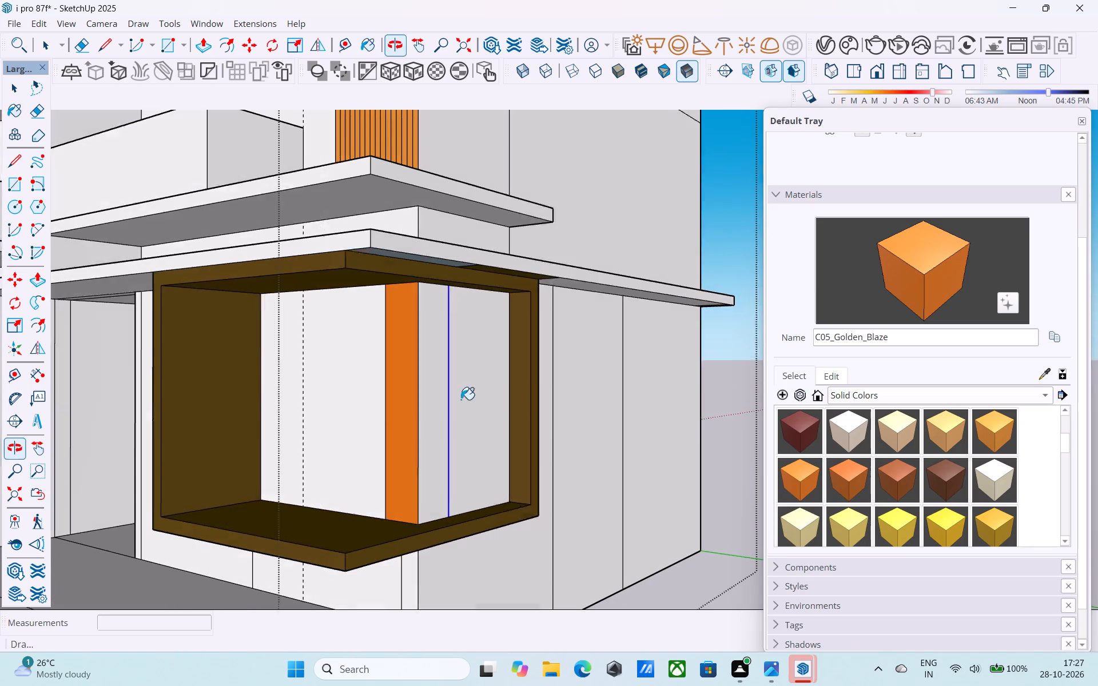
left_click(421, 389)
Paint both corner strips inside the ground-floor brown frame with C04_Amber_Sunshine.
scroll(526, 473, "down", 9)
middle_click_drag(546, 490, 645, 530)
left_click(987, 424)
scroll(640, 452, "up", 5)
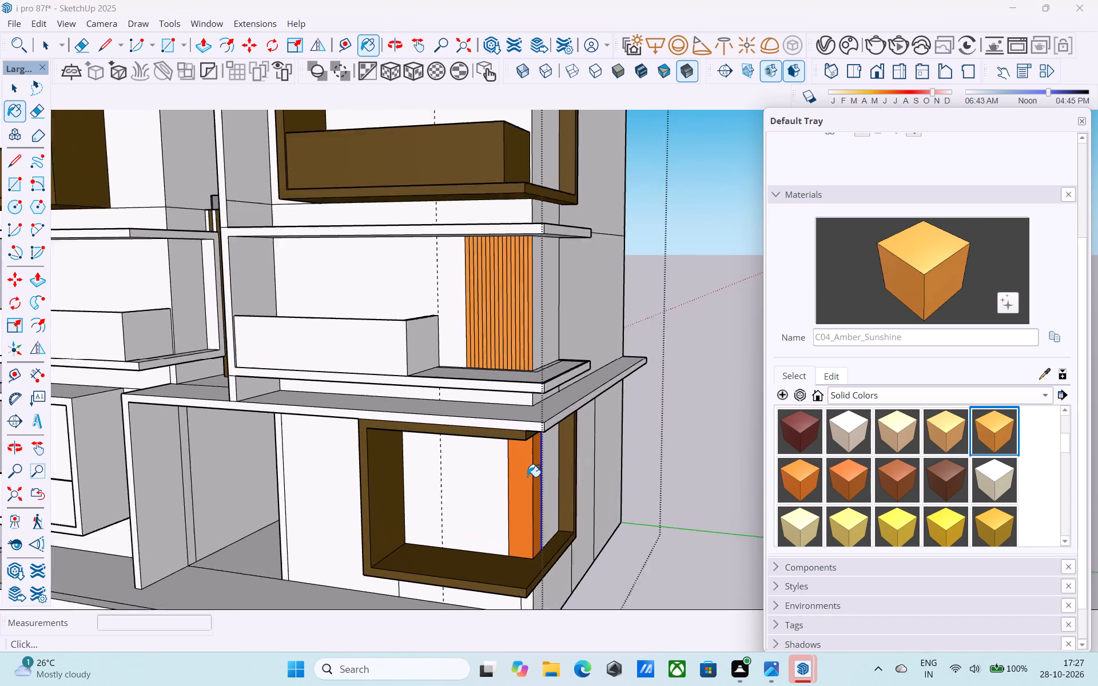
scroll(527, 477, "up", 1)
left_click(527, 477)
middle_click_drag(527, 477, 494, 465)
scroll(527, 477, "up", 4)
left_click(455, 457)
Paint the wall corner strips inside the uppermost brown-framed corner balcony with C04_Amber_Sunshine.
scroll(463, 461, "down", 5)
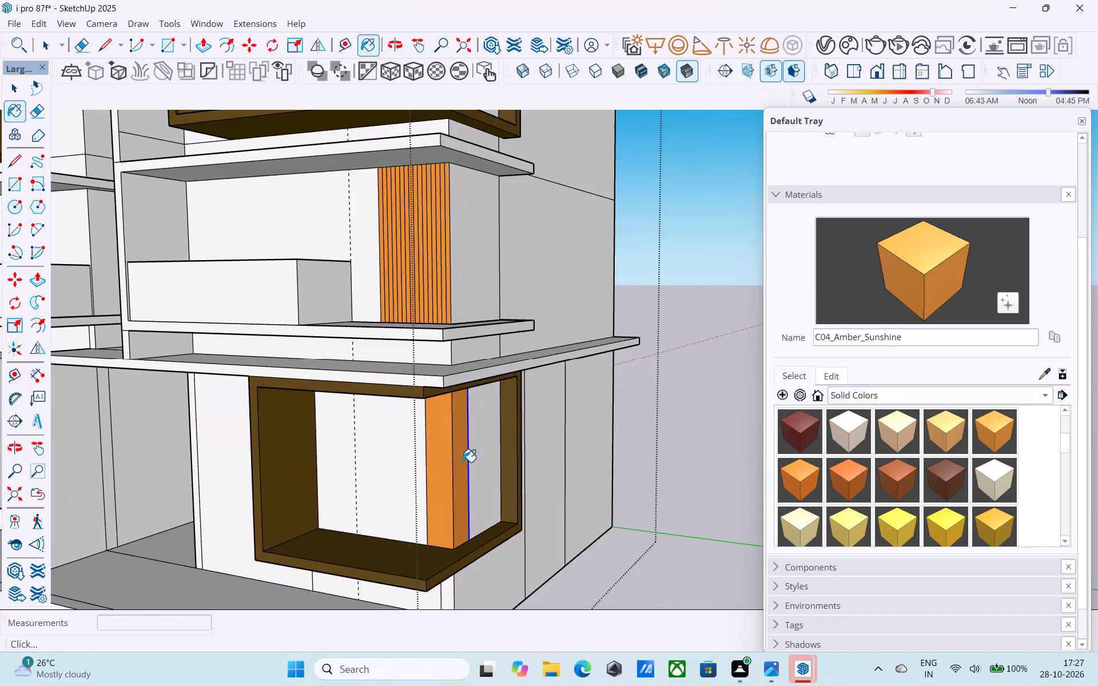
middle_click_drag(463, 462, 472, 461)
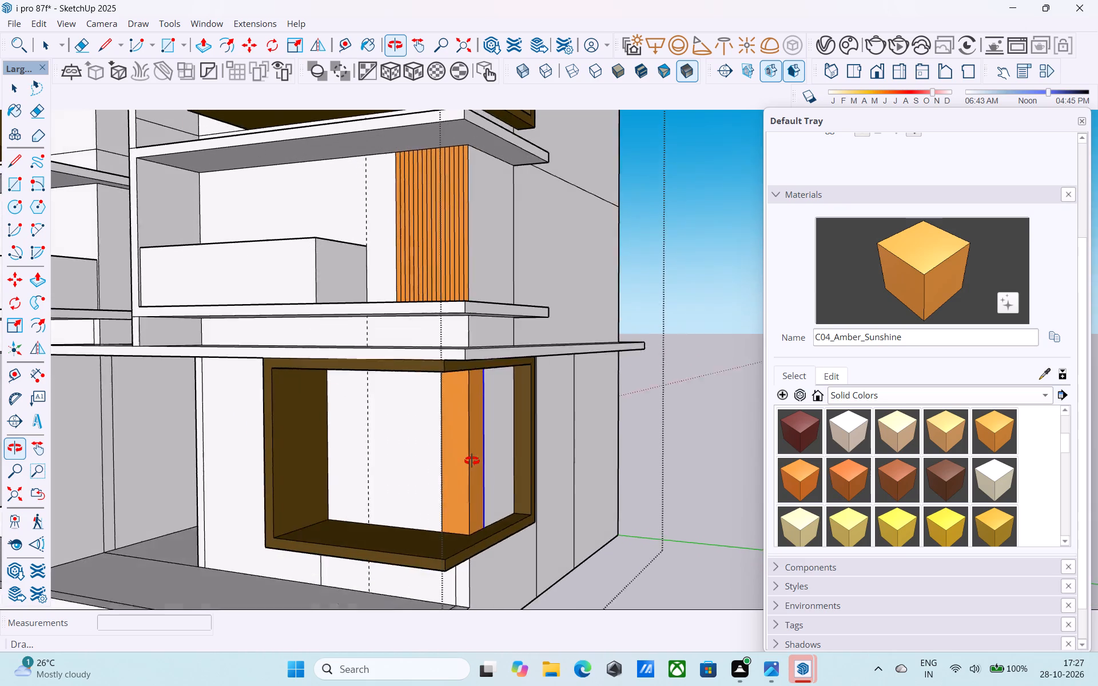
middle_click_drag(472, 461, 467, 669)
middle_click_drag(495, 394, 605, 597)
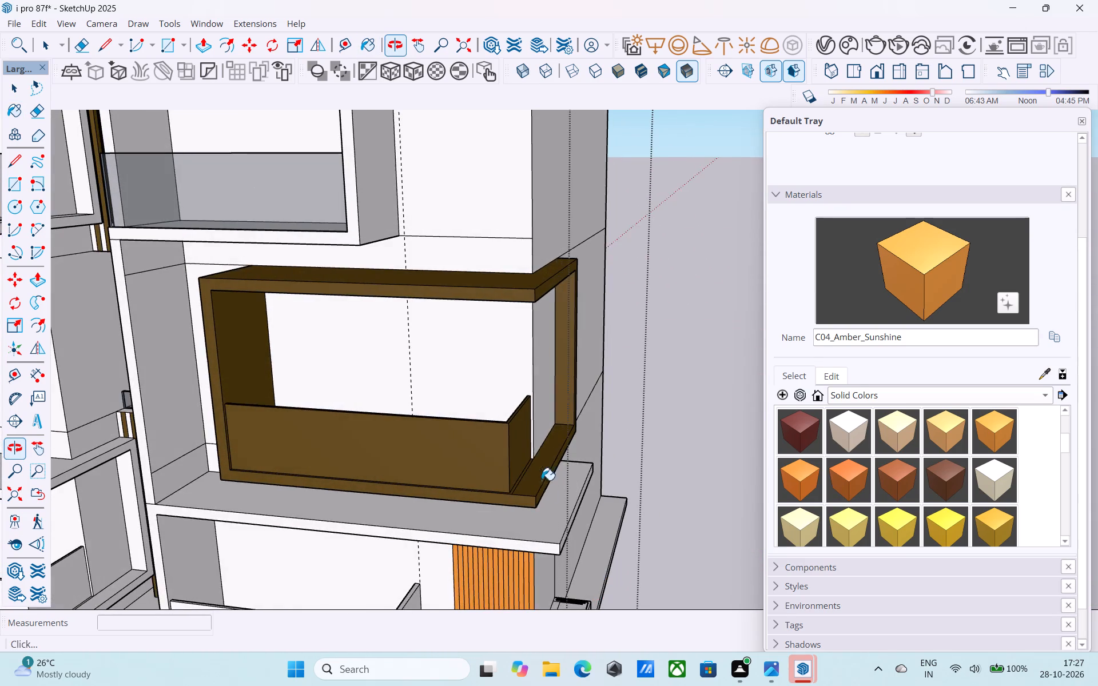
scroll(548, 461, "down", 5)
middle_click_drag(560, 467, 499, 581)
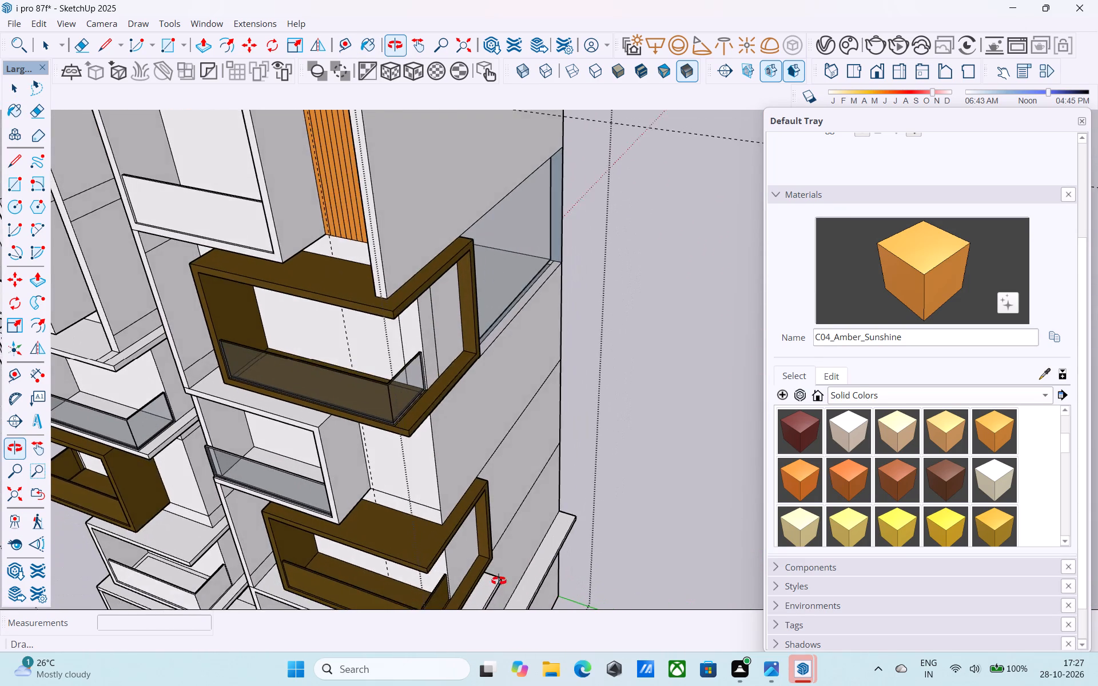
middle_click_drag(499, 581, 484, 572)
scroll(408, 310, "up", 8)
left_click(394, 306)
left_click(384, 306)
Examine the upper facade, the roof edge and the top-floor amber slatted panel.
scroll(383, 304, "down", 6)
middle_click_drag(401, 346, 525, 316)
scroll(528, 308, "down", 10)
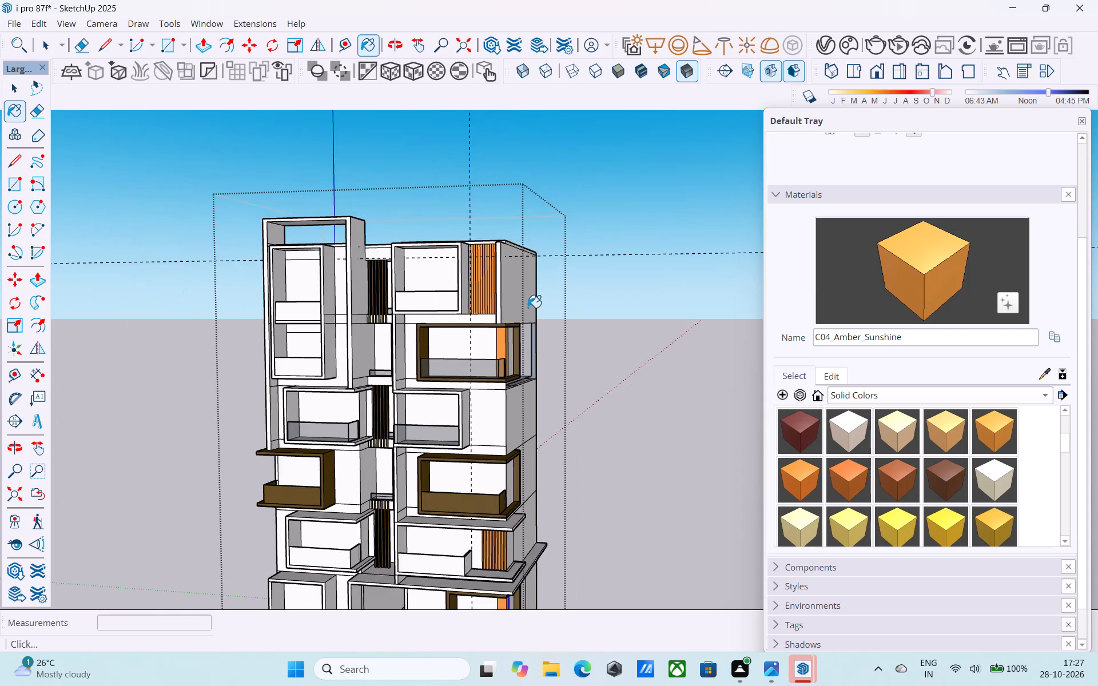
scroll(528, 308, "down", 2)
middle_click_drag(528, 317, 553, 450)
scroll(534, 453, "up", 7)
middle_click_drag(463, 405, 519, 412)
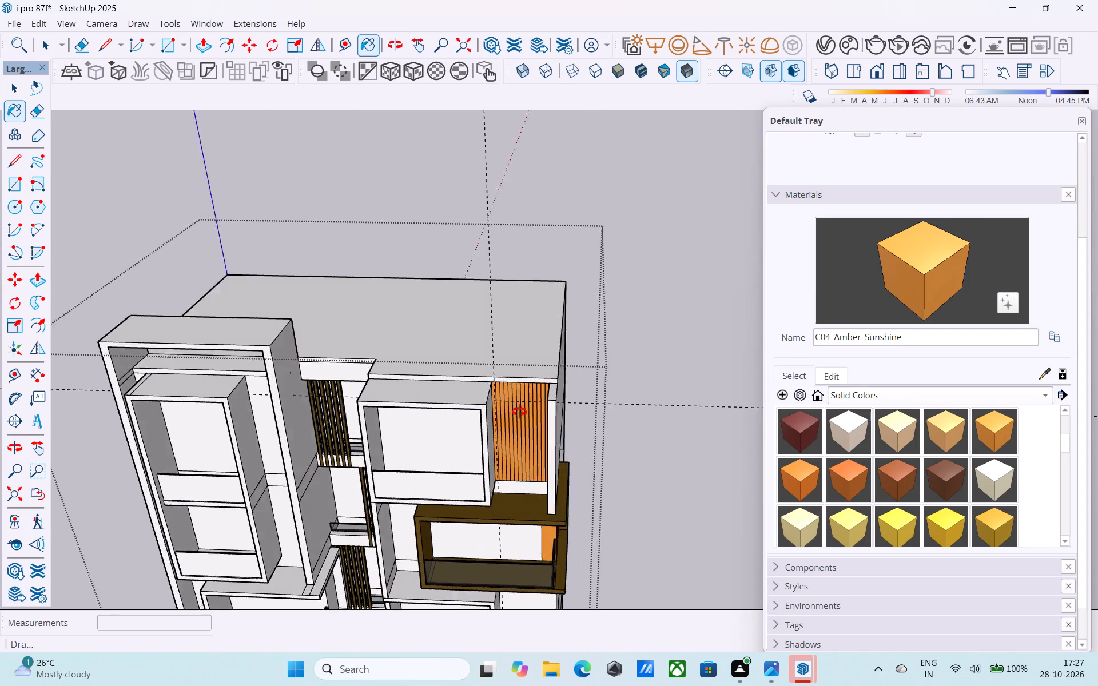
middle_click_drag(519, 412, 684, 358)
scroll(580, 380, "up", 5)
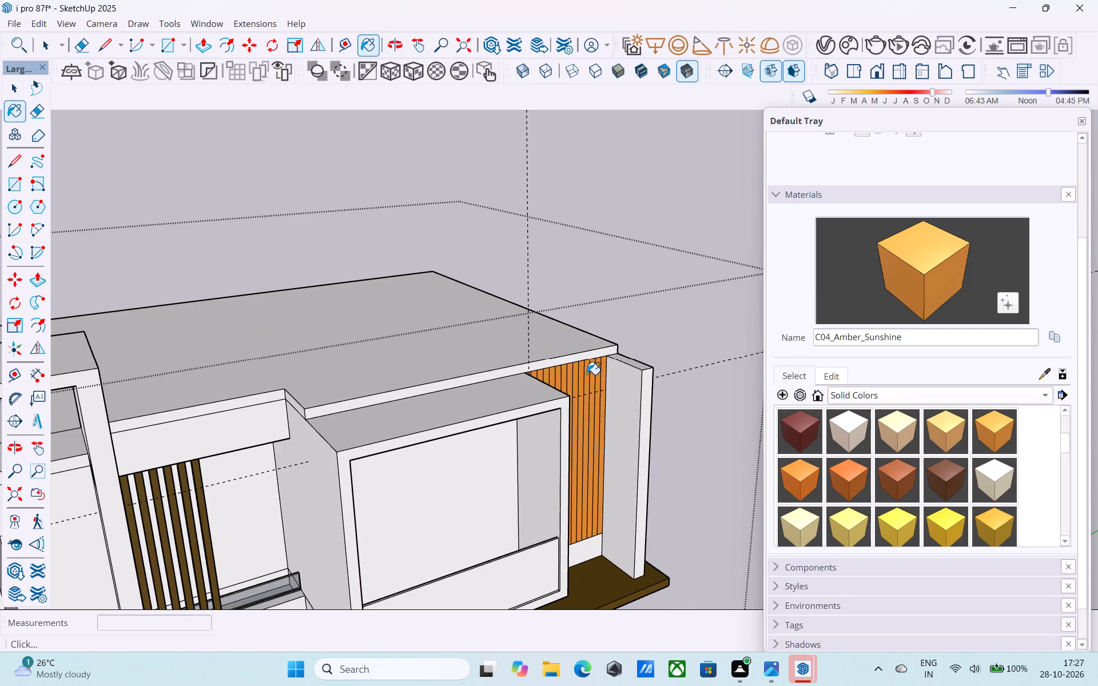
scroll(587, 374, "down", 6)
middle_click_drag(587, 374, 337, 296)
scroll(312, 336, "down", 5)
middle_click_drag(417, 519, 441, 430)
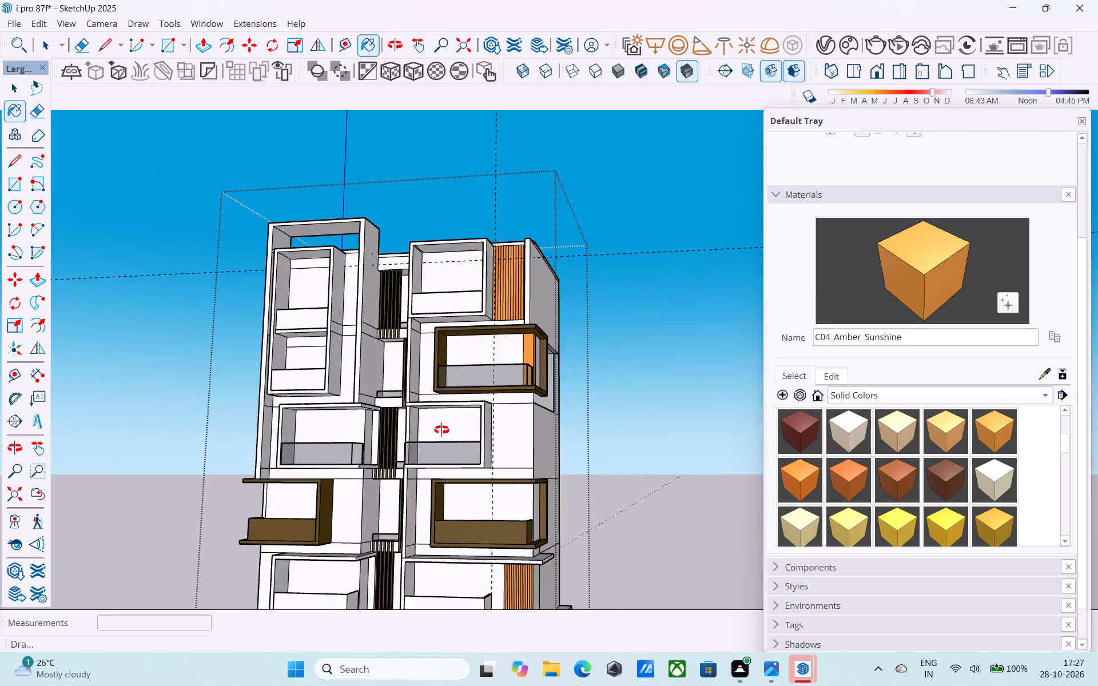
middle_click_drag(441, 430, 450, 413)
middle_click_drag(451, 410, 472, 494)
middle_click_drag(487, 410, 480, 452)
scroll(475, 420, "up", 5)
scroll(526, 412, "up", 7)
Save the model and purge its unused items.
key("space")
middle_click_drag(530, 412, 447, 457)
scroll(449, 459, "up", 1)
key("ctrl+s")
left_click(468, 437)
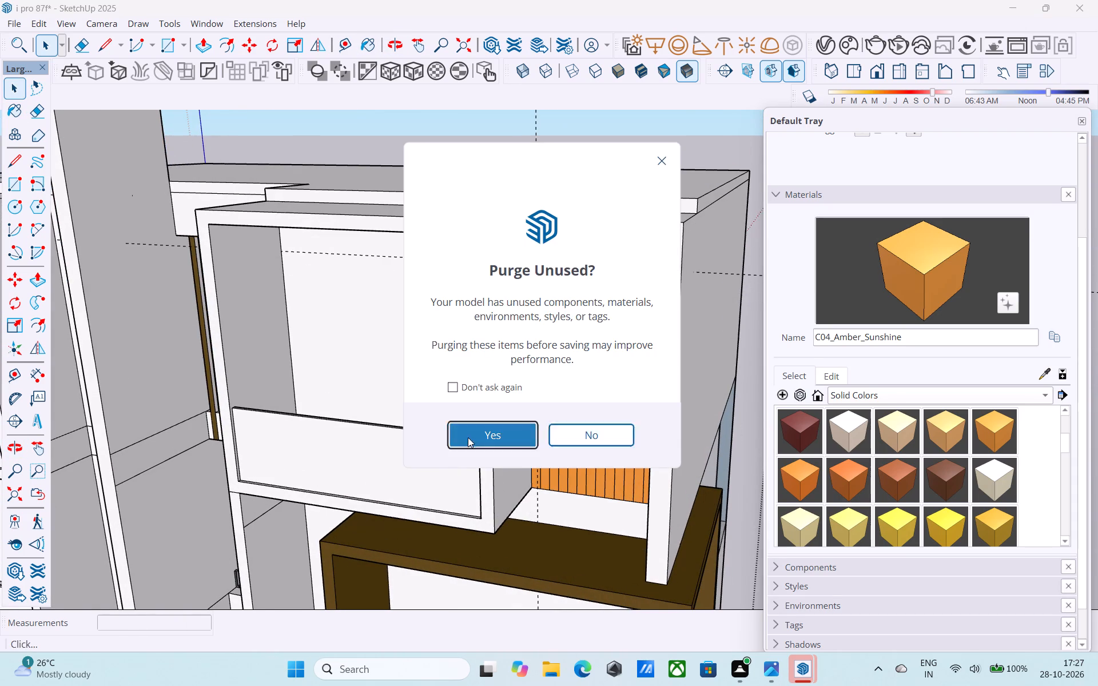
scroll(468, 437, "down", 5)
middle_click_drag(489, 441, 532, 455, "shift")
scroll(532, 455, "up", 4)
key("ctrl+s")
Apply Glass_Basic_01 to the front parapet faces of the top-floor balcony beside the amber slats and both balconies in the tall white frame.
left_click(916, 402)
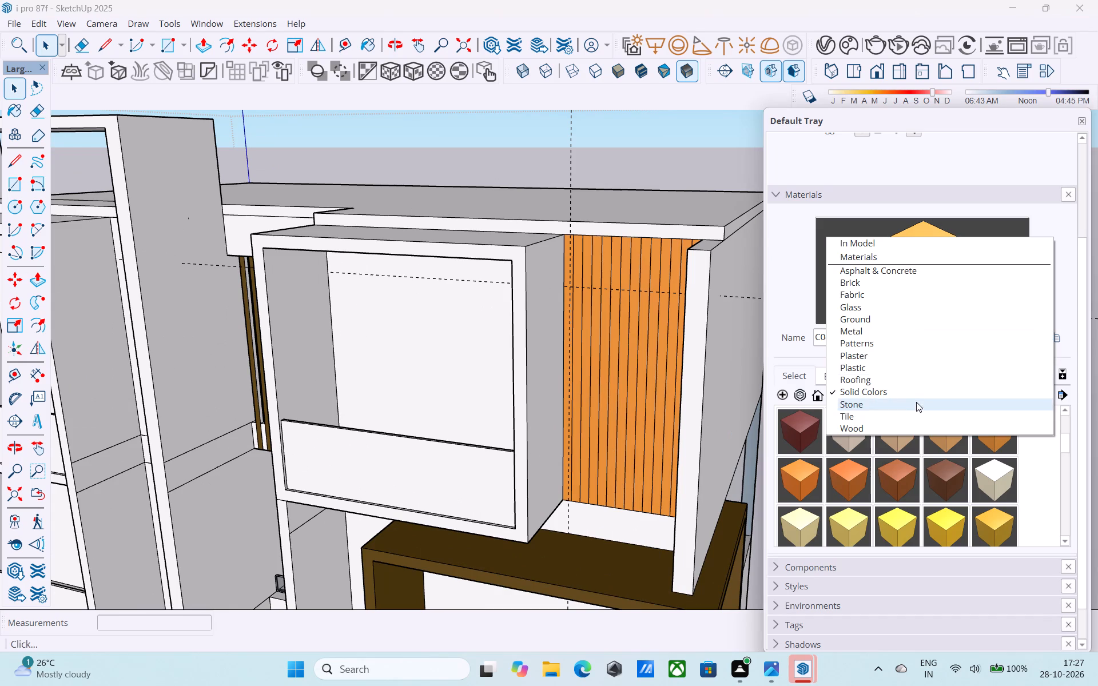
left_click(896, 313)
left_click(807, 428)
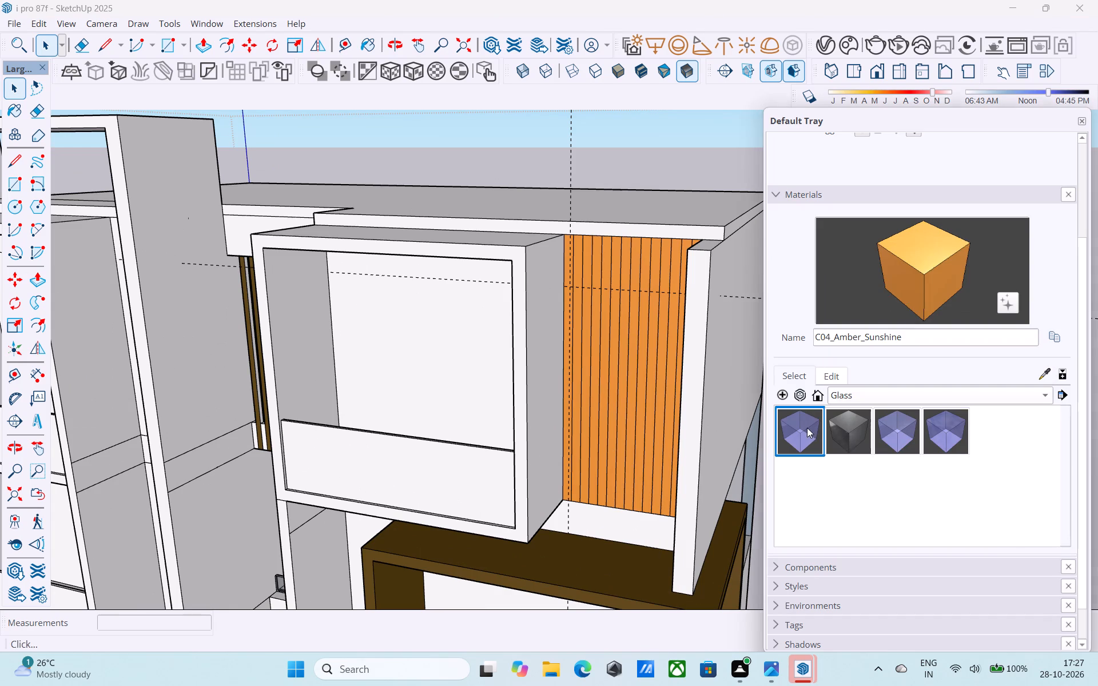
left_click(431, 450)
scroll(591, 424, "down", 6)
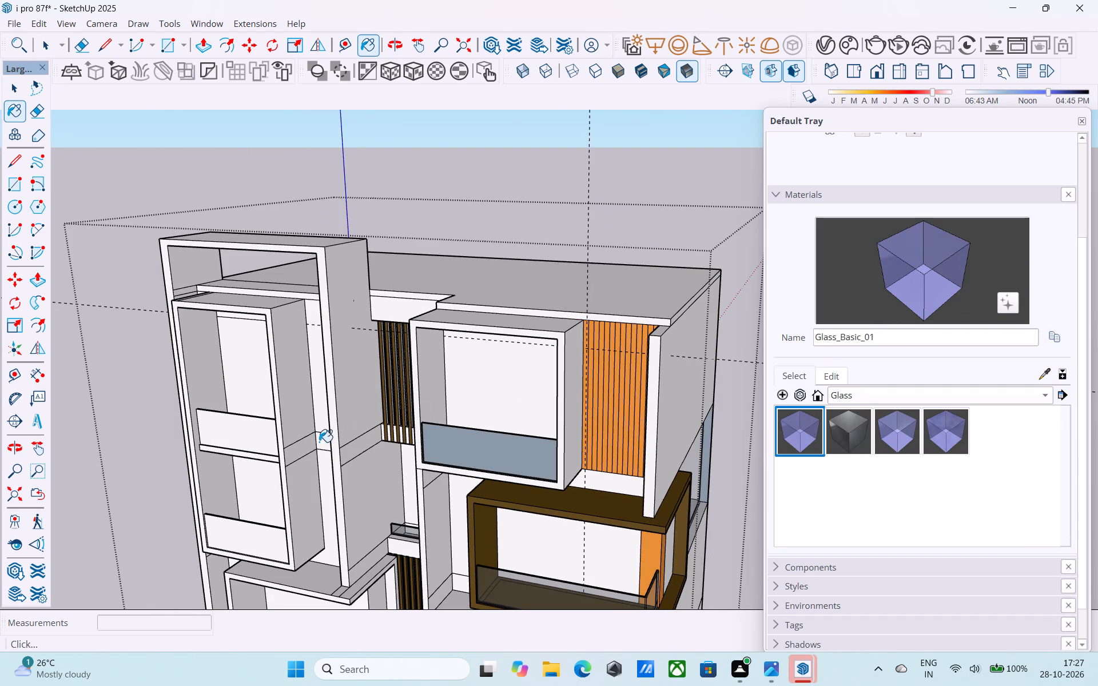
left_click(228, 428)
left_click(235, 533)
Apply Glass_Basic_01 to the inner parapet face of the top-floor balcony beside the amber slatted panel.
scroll(451, 423, "up", 4)
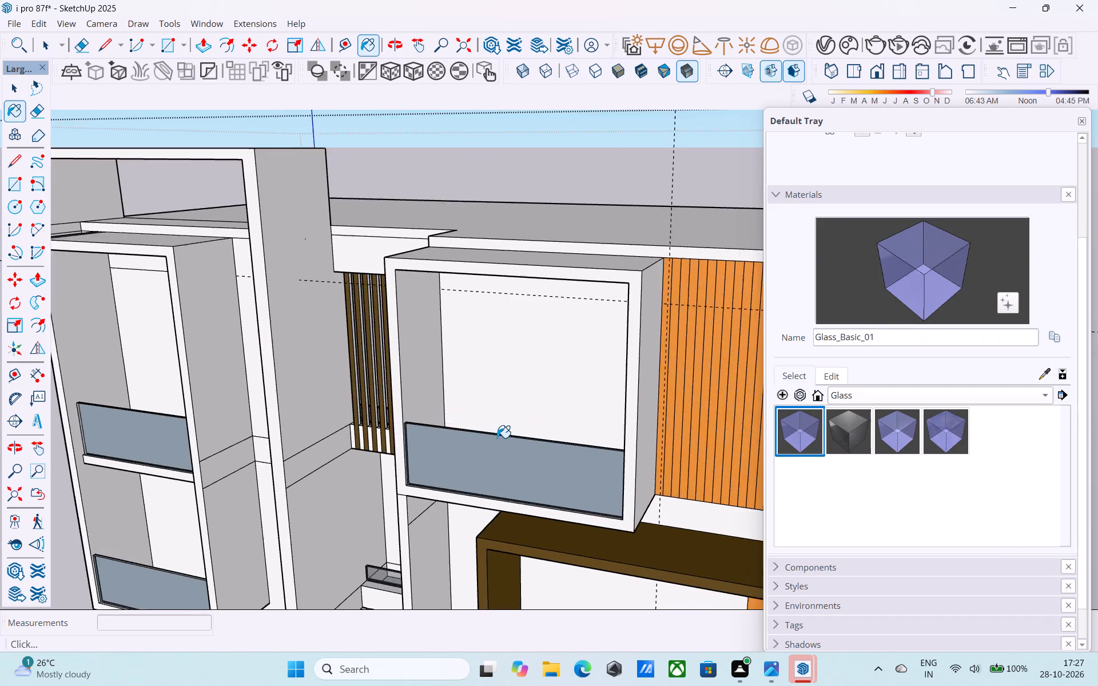
scroll(497, 438, "up", 1)
middle_click_drag(497, 438, 428, 559)
scroll(380, 554, "up", 20)
scroll(380, 554, "up", 2)
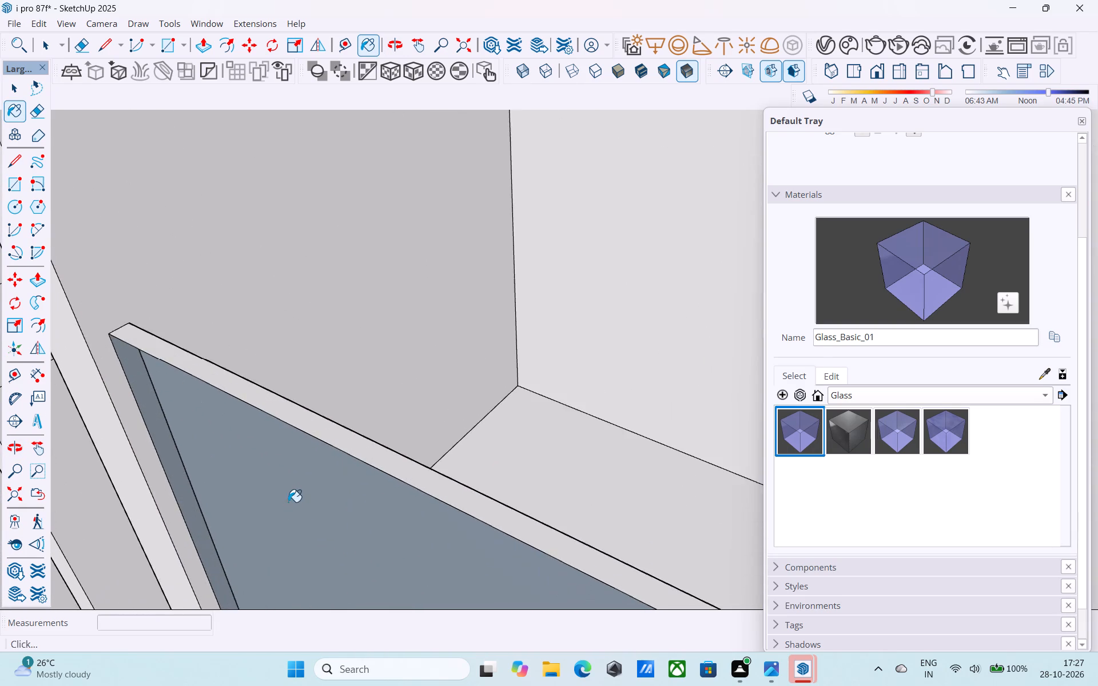
middle_click_drag(288, 502, 85, 520)
scroll(85, 523, "up", 1)
middle_click_drag(345, 450, 340, 457)
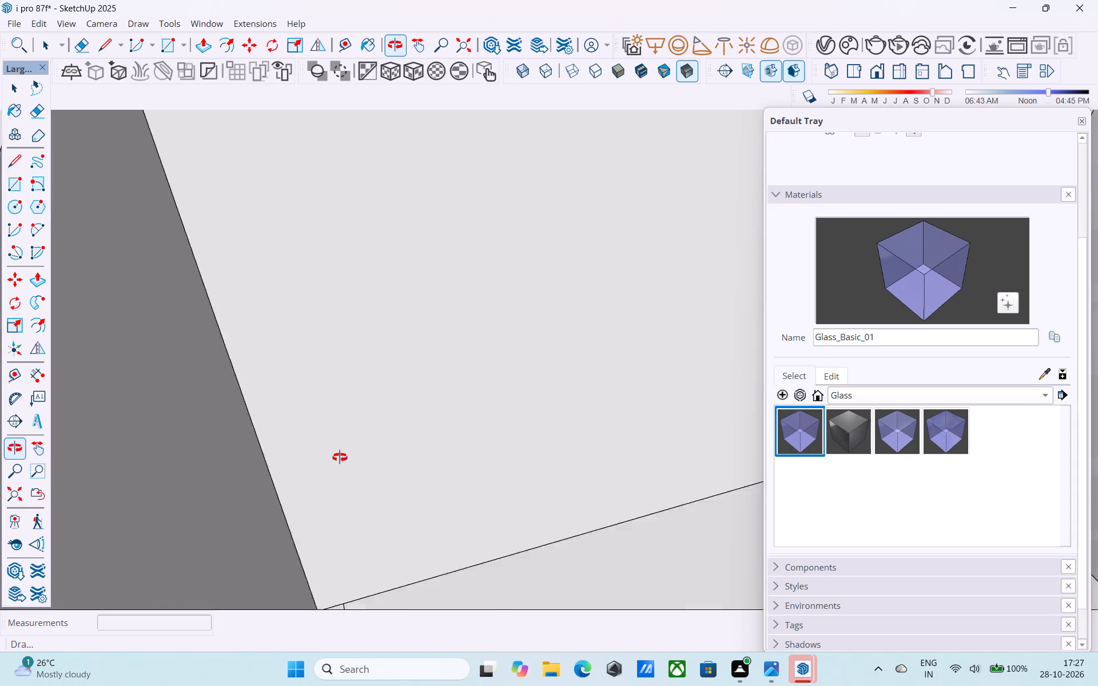
middle_click_drag(340, 457, 342, 457)
middle_click_drag(353, 444, 269, 425)
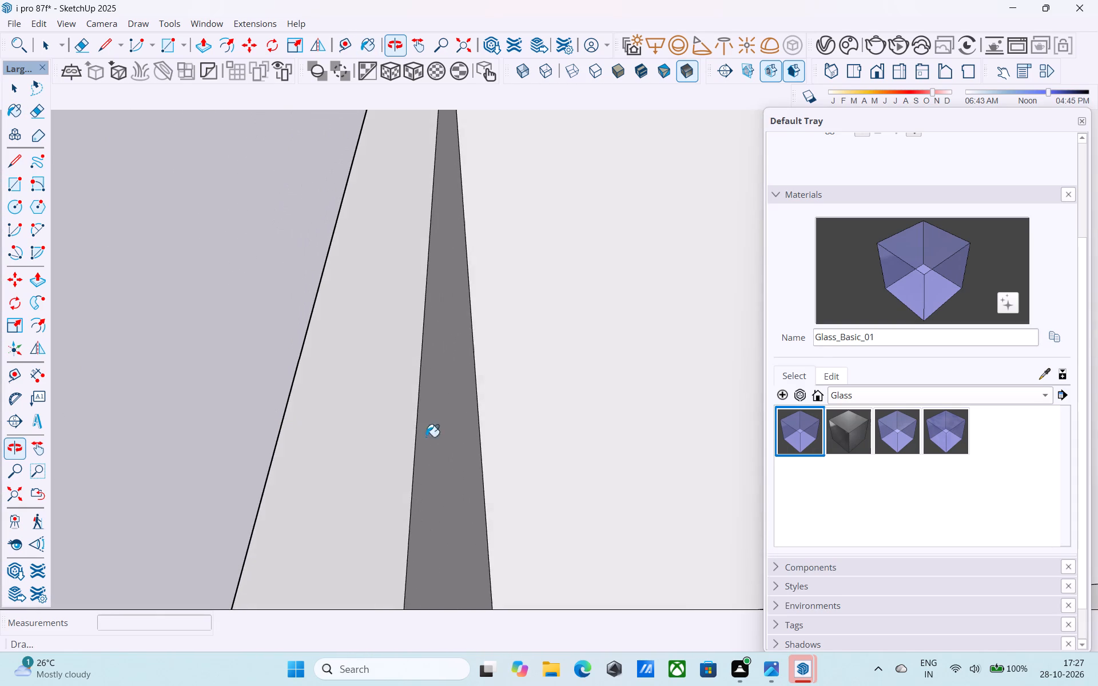
left_click(449, 440)
middle_click_drag(445, 438, 588, 421)
scroll(449, 440, "up", 1)
scroll(595, 419, "down", 20)
scroll(595, 419, "down", 1)
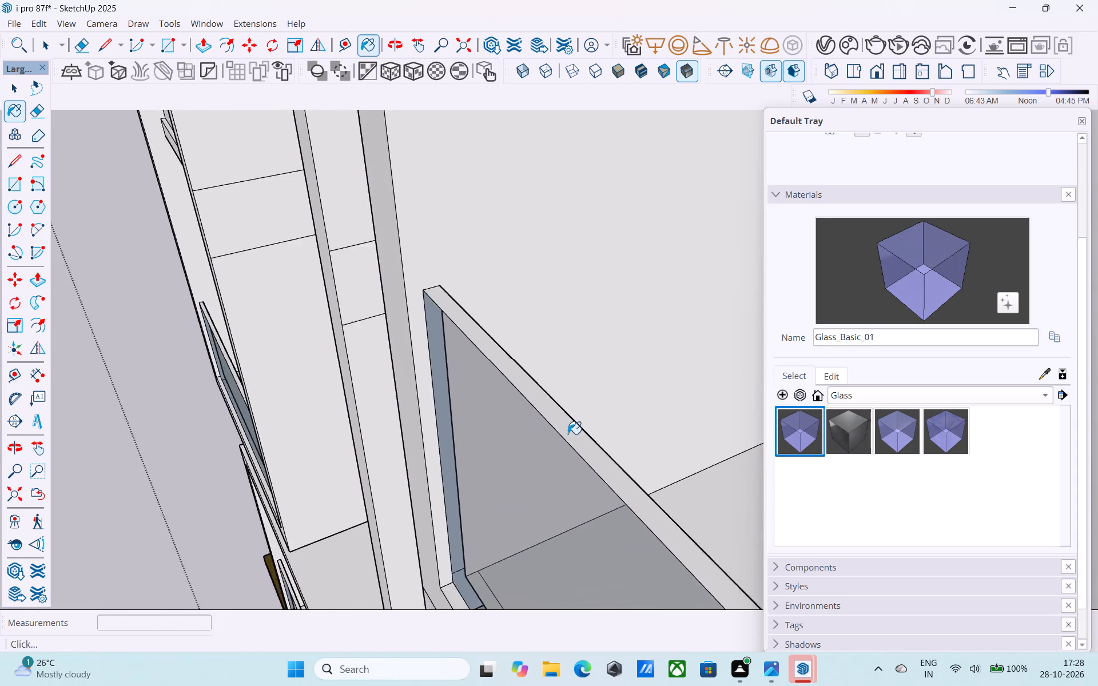
Apply Glass_Basic_01 to the inner face of the upper balcony parapet in the tall white frame.
scroll(568, 434, "down", 20)
scroll(568, 434, "down", 7)
scroll(445, 396, "up", 6)
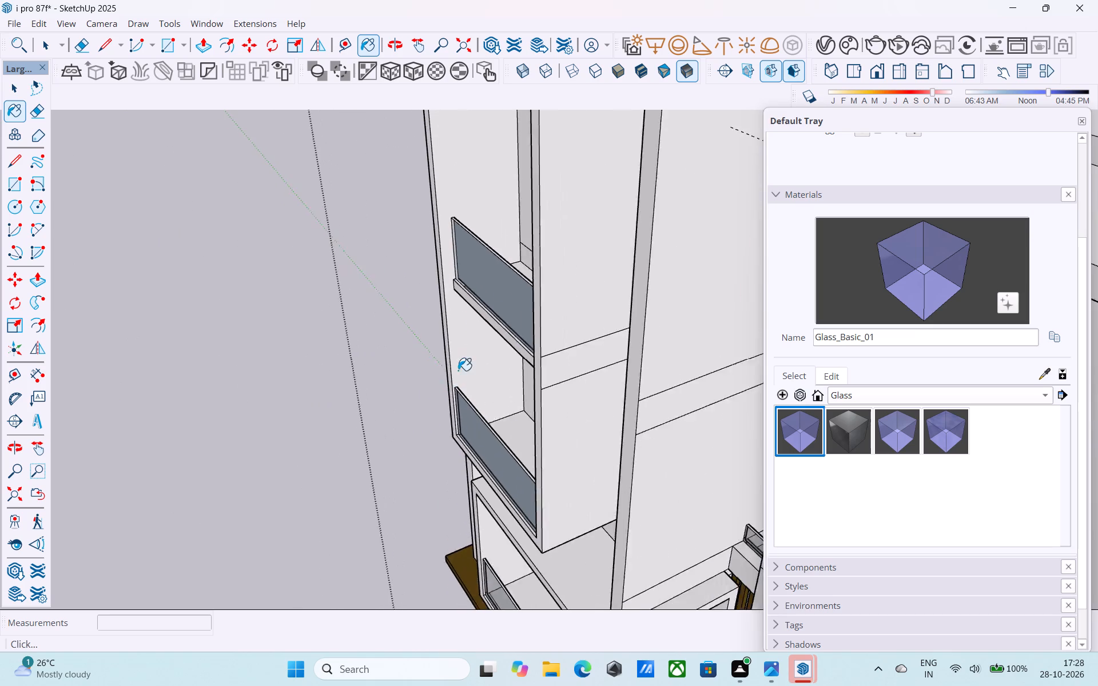
scroll(458, 370, "up", 4)
scroll(492, 156, "up", 15)
middle_click(502, 202)
middle_click_drag(423, 259, 320, 236)
left_click(178, 304)
scroll(218, 296, "up", 1)
middle_click_drag(229, 293, 584, 190)
Apply Glass_Basic_01 to the inner face of the lower balcony parapet in the tall white frame.
scroll(552, 204, "down", 20)
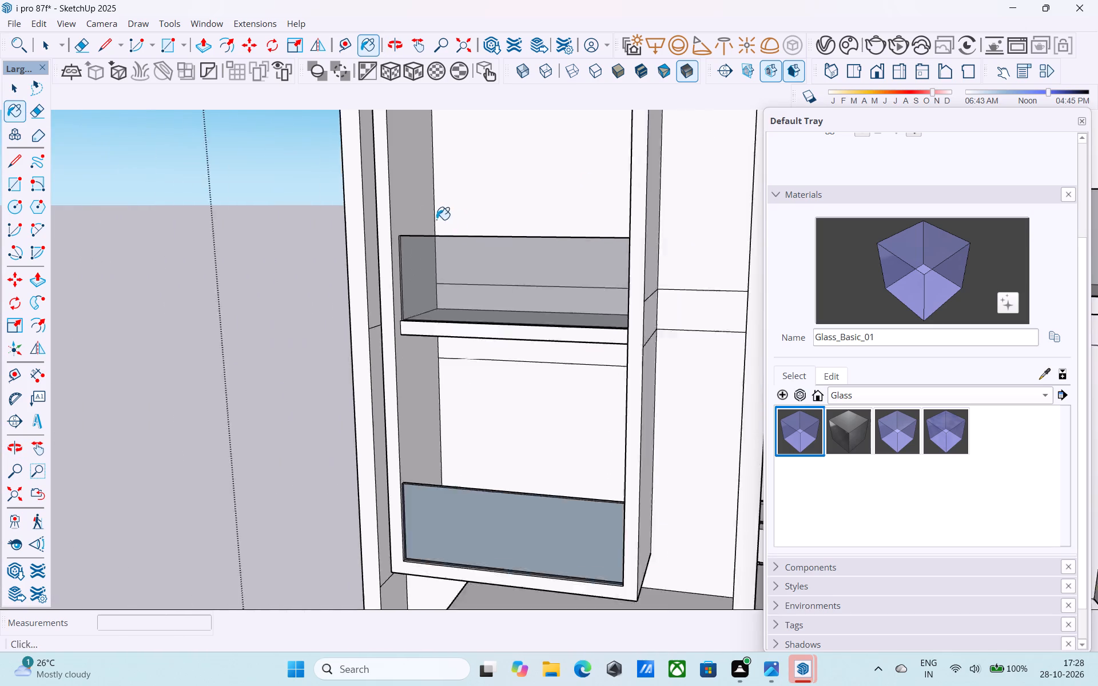
scroll(436, 220, "down", 2)
scroll(515, 219, "down", 5)
middle_click_drag(517, 327, 491, 361)
middle_click_drag(399, 386, 355, 398)
scroll(483, 338, "up", 8)
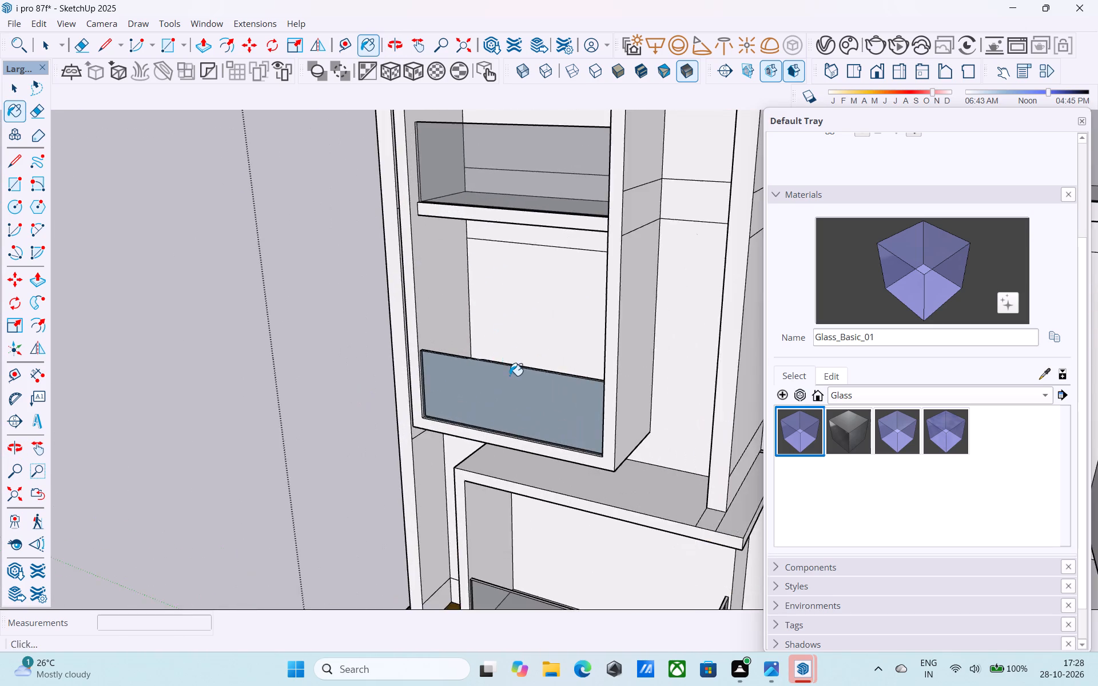
scroll(510, 376, "up", 16)
middle_click_drag(490, 397, 190, 508)
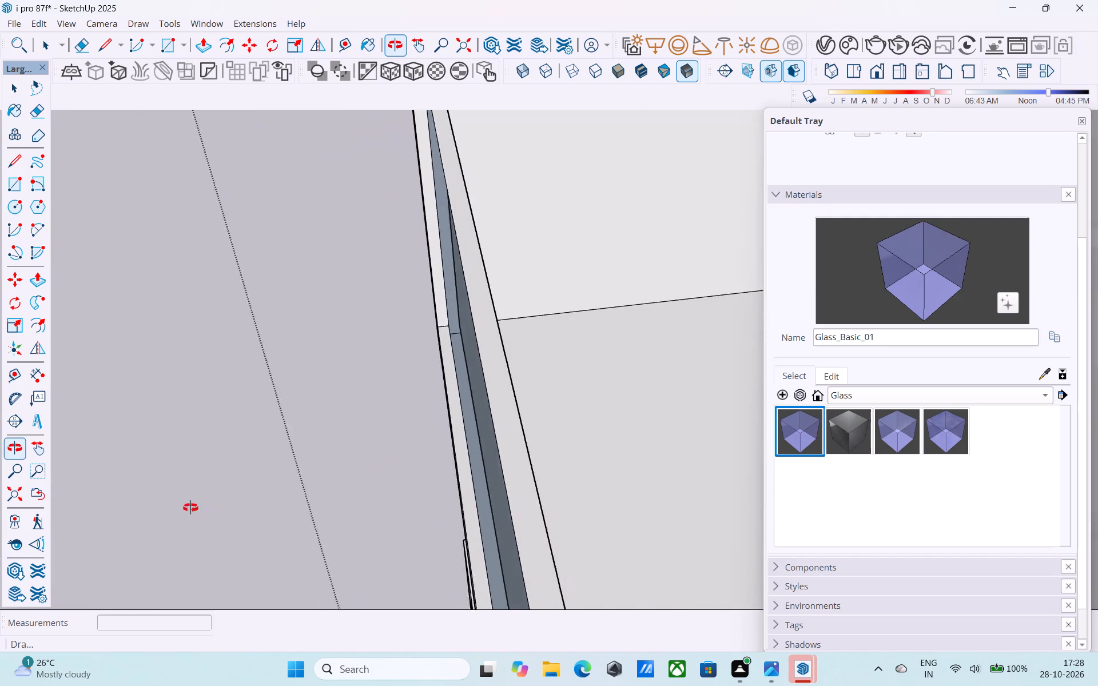
middle_click_drag(190, 508, 145, 488)
left_click(511, 405)
middle_click_drag(549, 398, 722, 338)
scroll(482, 382, "down", 6)
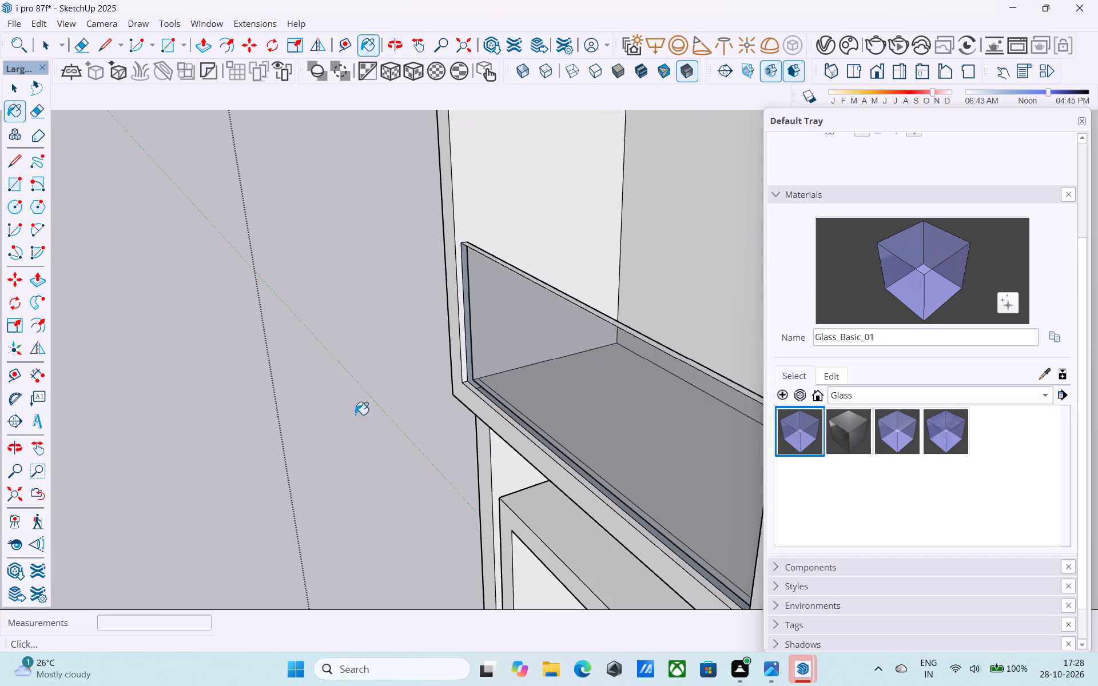
Examine the whole front facade and its balcony parapets, then the middle-floor balconies up close.
scroll(355, 414, "down", 8)
middle_click_drag(379, 452, 622, 373)
scroll(622, 373, "up", 1)
scroll(537, 355, "down", 16)
middle_click_drag(455, 384, 535, 345)
scroll(445, 325, "down", 4)
scroll(526, 360, "up", 6)
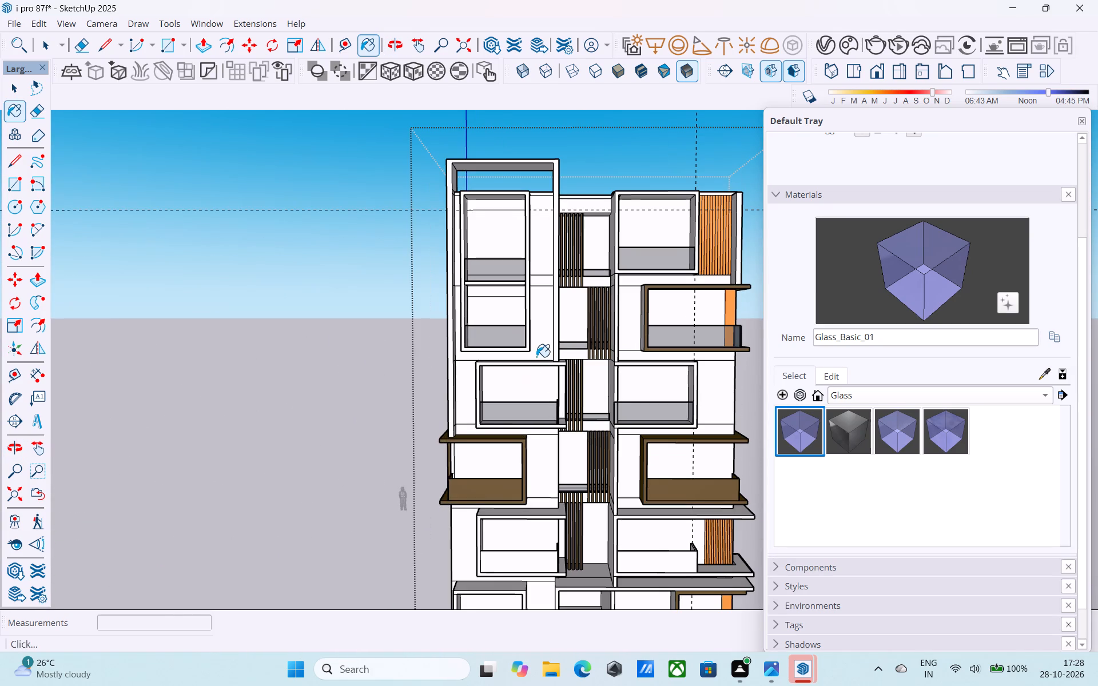
scroll(536, 357, "down", 4)
middle_click_drag(534, 369, 469, 371)
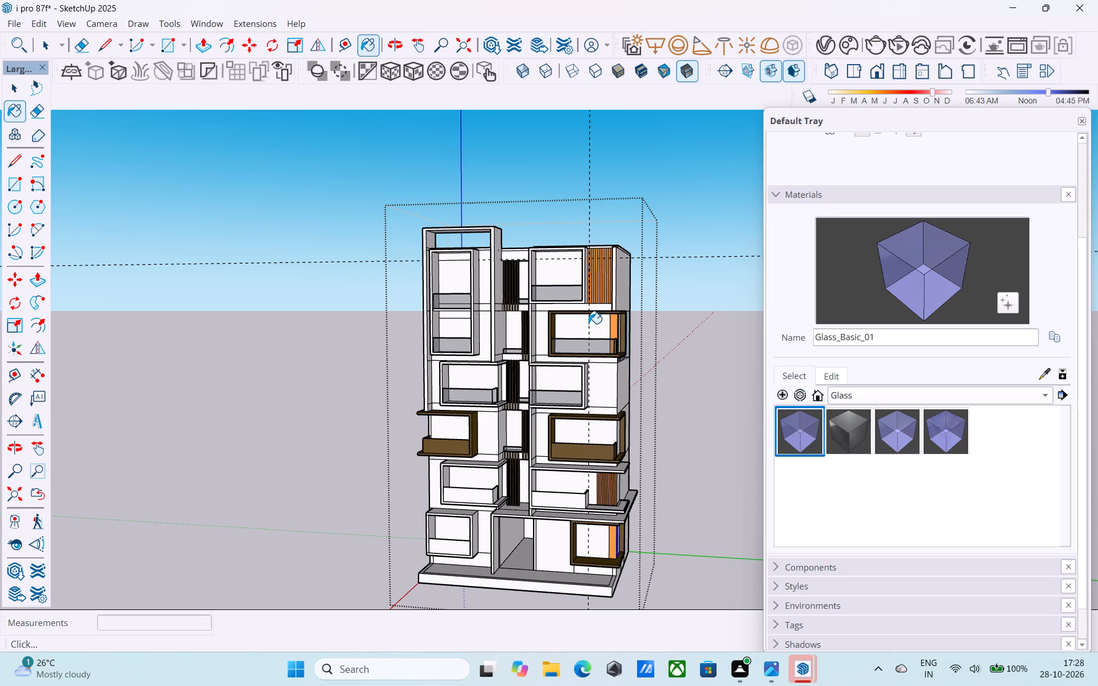
scroll(588, 324, "down", 5)
middle_click_drag(594, 333, 587, 329)
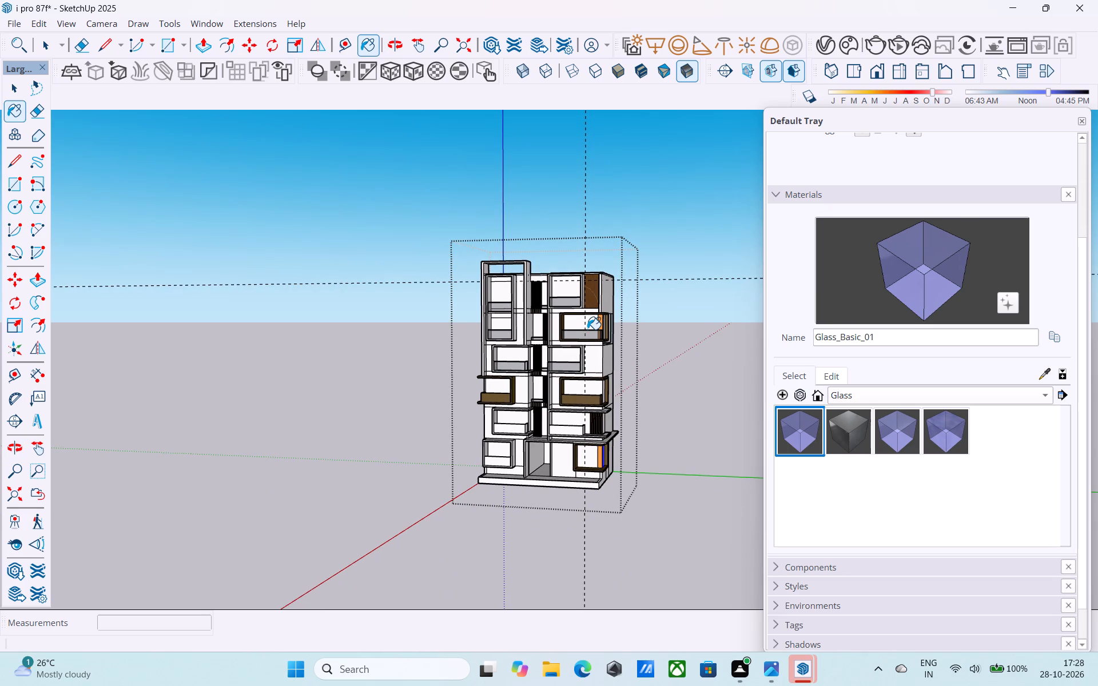
scroll(587, 329, "down", 1)
middle_click_drag(587, 329, 599, 329)
scroll(599, 330, "up", 16)
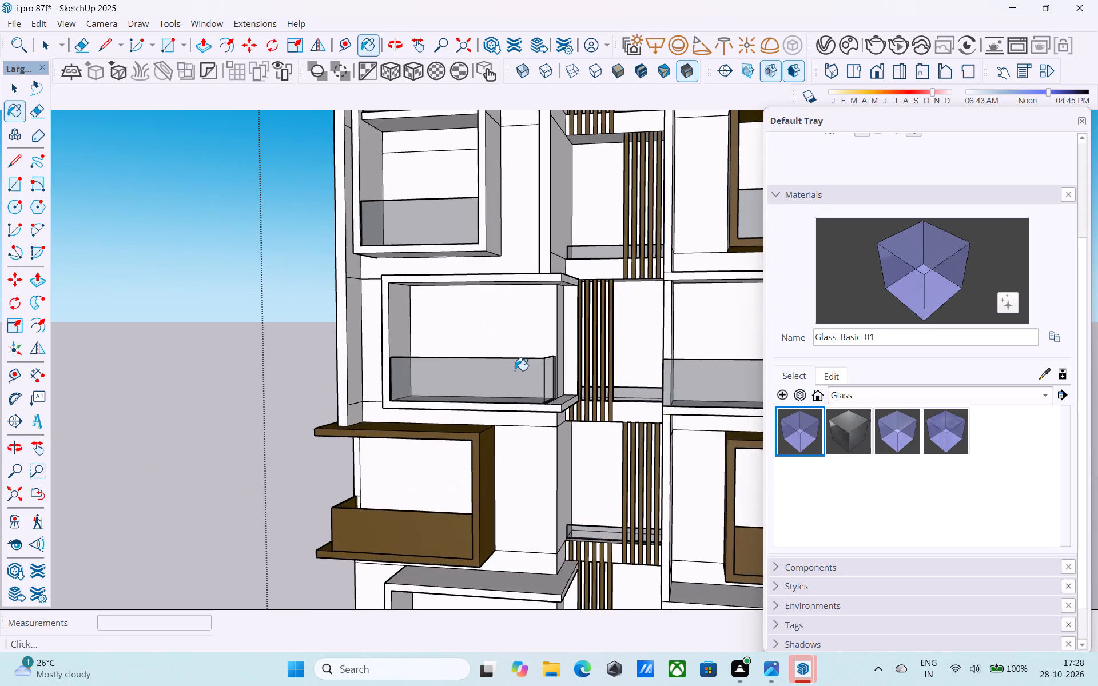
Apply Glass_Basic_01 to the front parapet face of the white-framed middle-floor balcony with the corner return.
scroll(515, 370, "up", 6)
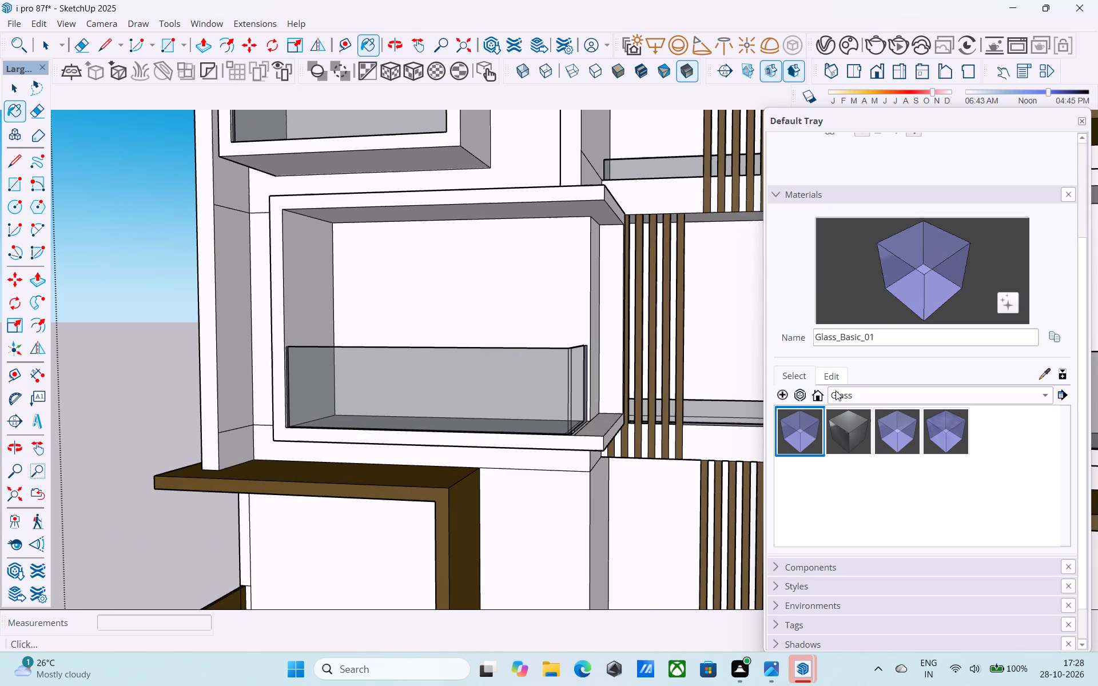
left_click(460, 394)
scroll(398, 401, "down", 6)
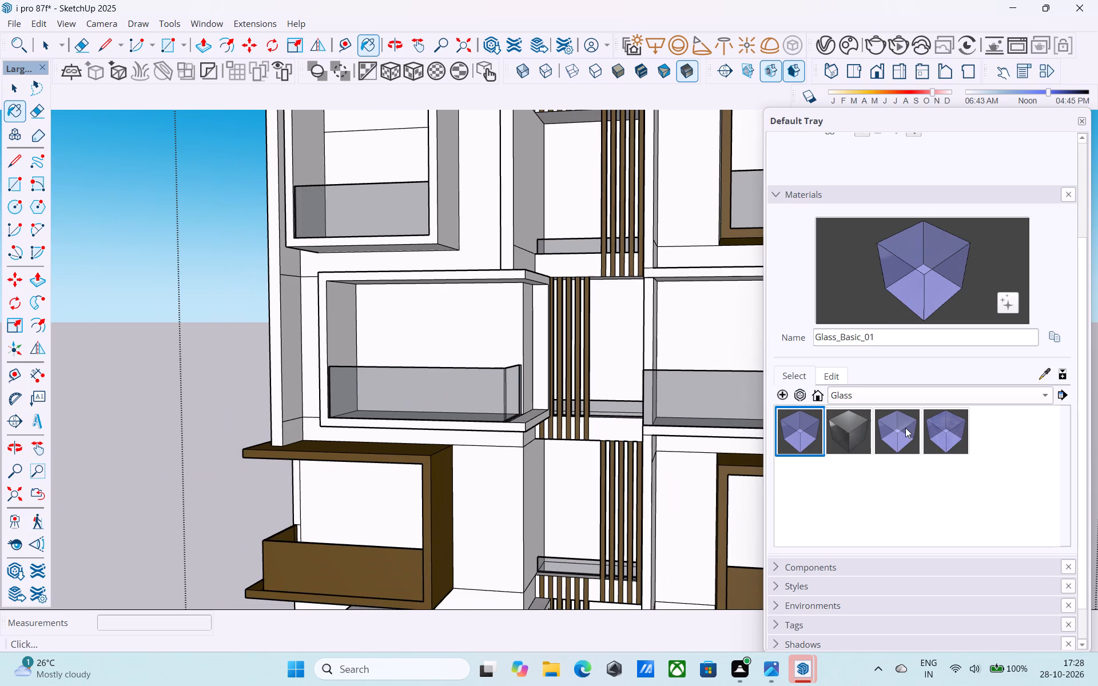
Apply Glass_Sky Reflection_01 to the outer parapet faces of both white-framed middle-floor balconies.
left_click(943, 439)
left_click(480, 398)
scroll(244, 416, "down", 5)
scroll(515, 416, "up", 5)
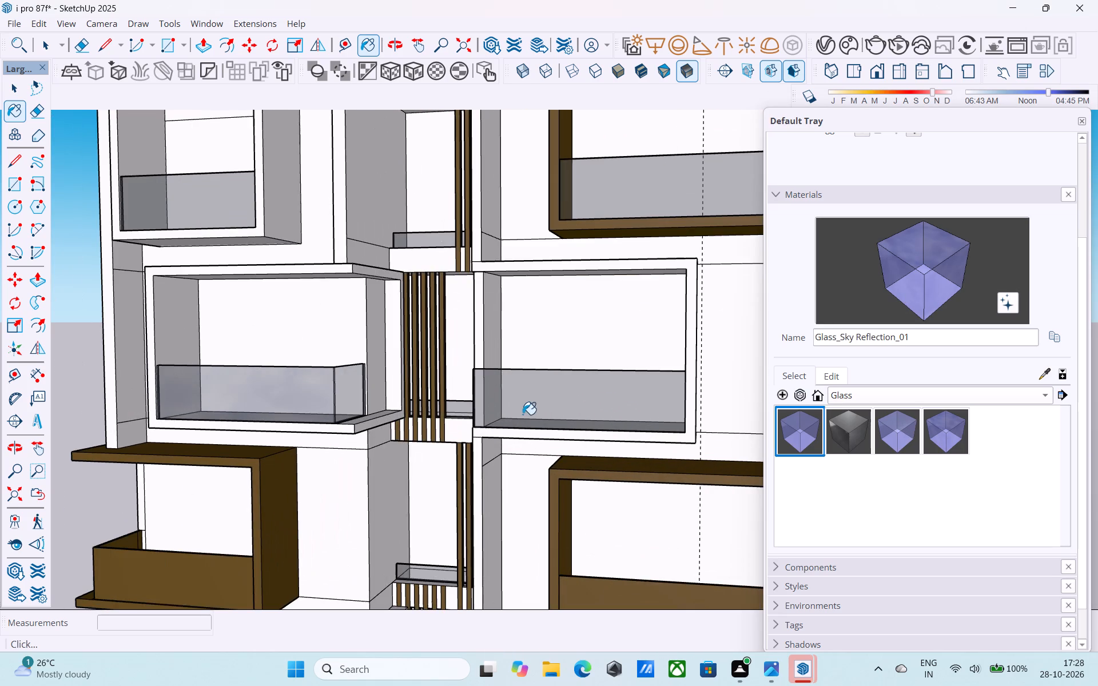
left_click(542, 408)
scroll(368, 398, "up", 7)
left_click(328, 383)
Apply Glass_Sky Reflection_01 to the inner parapet faces of the white-framed middle-floor balcony with the corner return.
middle_click_drag(512, 390, 609, 398)
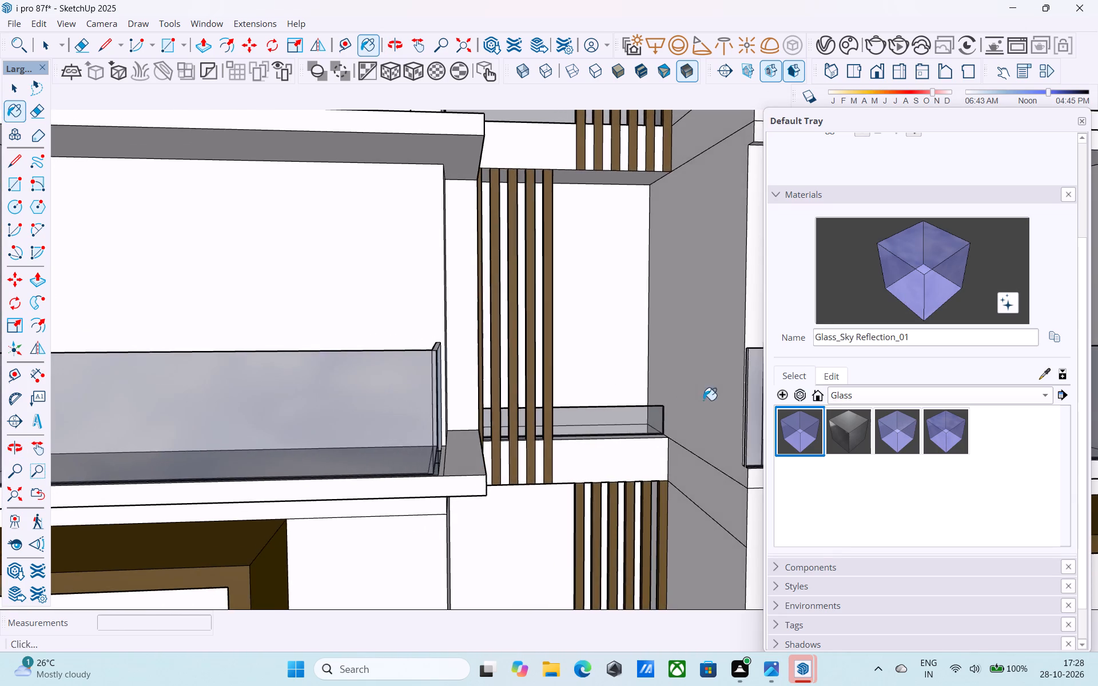
scroll(364, 396, "down", 5)
middle_click_drag(547, 438, 589, 442)
scroll(642, 433, "up", 5)
scroll(649, 420, "down", 1)
middle_click_drag(645, 420, 267, 563)
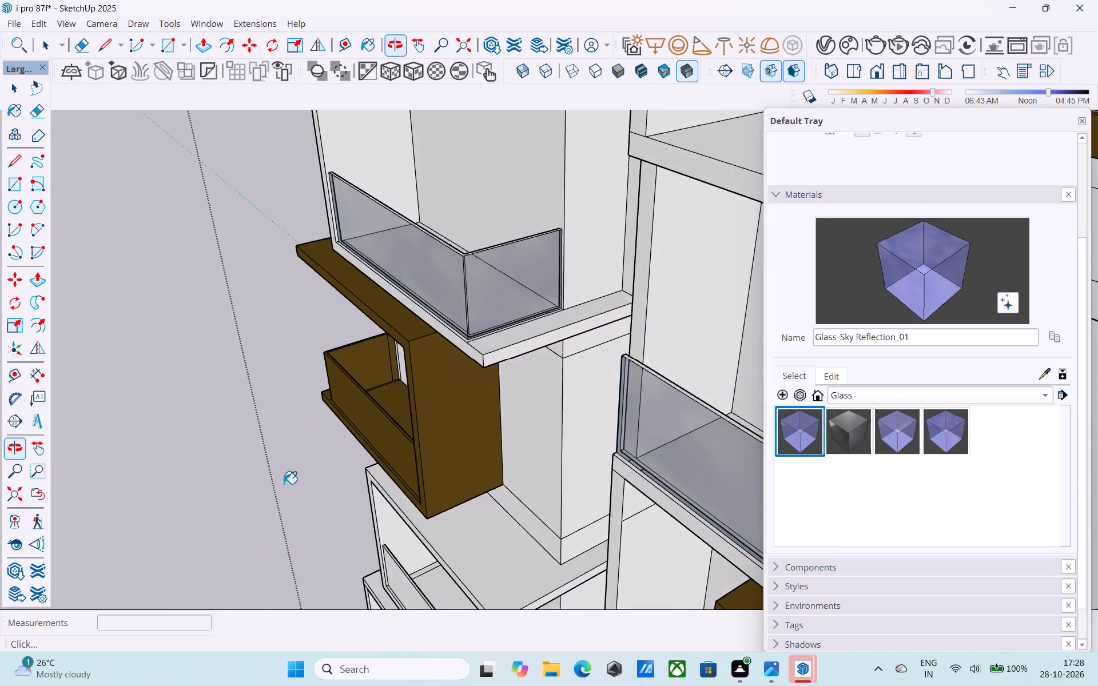
scroll(345, 254, "up", 14)
middle_click_drag(484, 218, 349, 214)
left_click(158, 246)
middle_click_drag(176, 243, 324, 244)
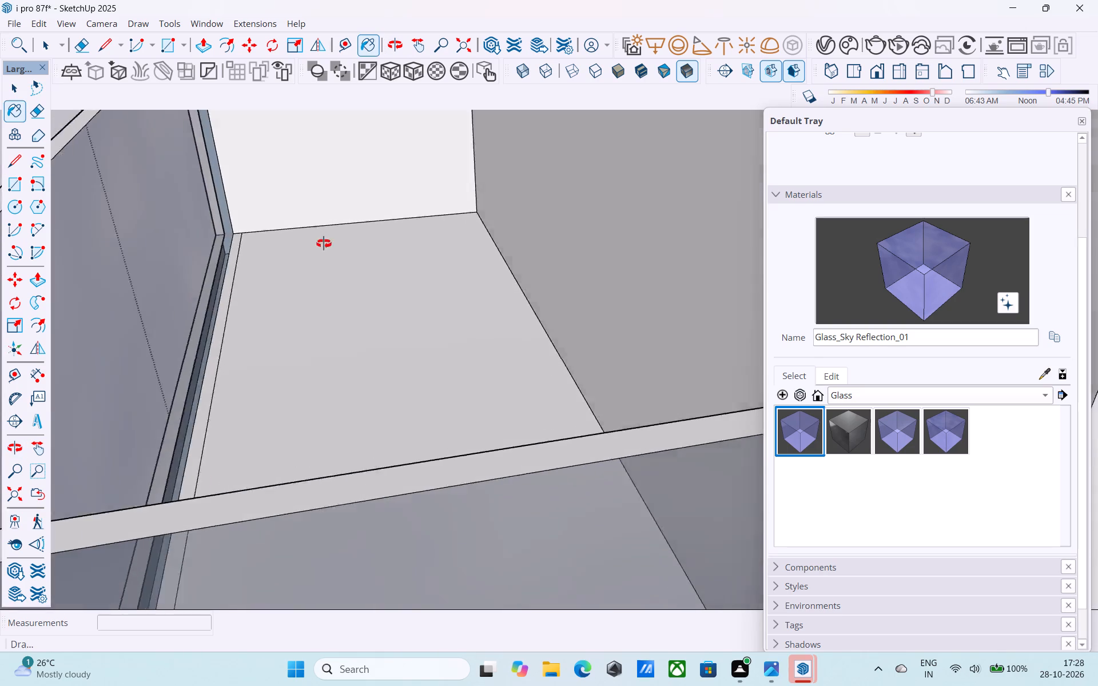
middle_click_drag(324, 244, 636, 239)
scroll(303, 242, "down", 4)
middle_click_drag(468, 284, 531, 295)
left_click(611, 284)
scroll(271, 244, "down", 7)
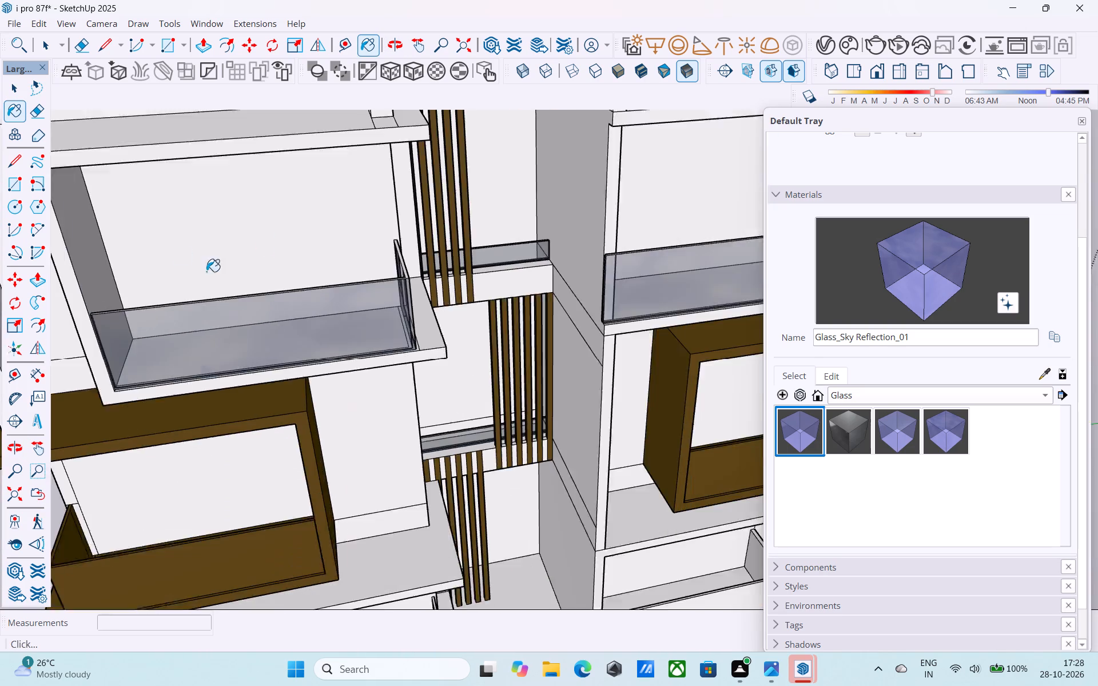
Apply Glass_Sky Reflection_01 to the inner parapet face of the other white-framed middle-floor balcony.
scroll(206, 272, "down", 8)
middle_click_drag(604, 255, 653, 289)
scroll(656, 293, "up", 19)
middle_click_drag(629, 371, 737, 457)
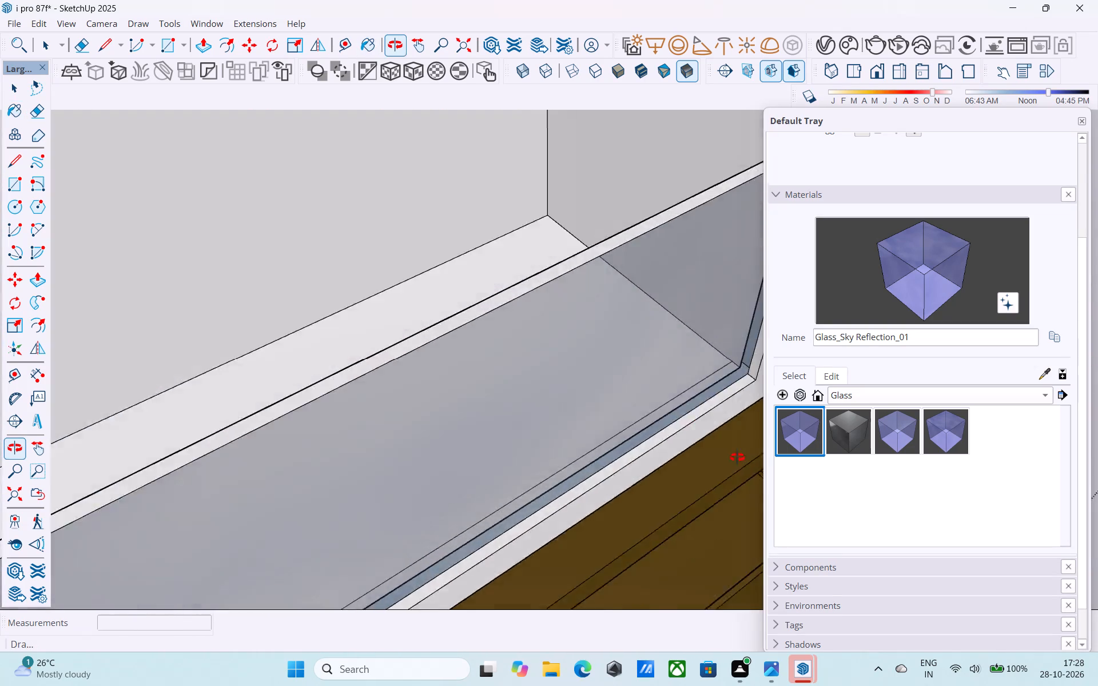
middle_click_drag(737, 457, 1022, 458)
left_click(616, 338)
middle_click_drag(617, 332, 235, 200)
scroll(214, 180, "down", 3)
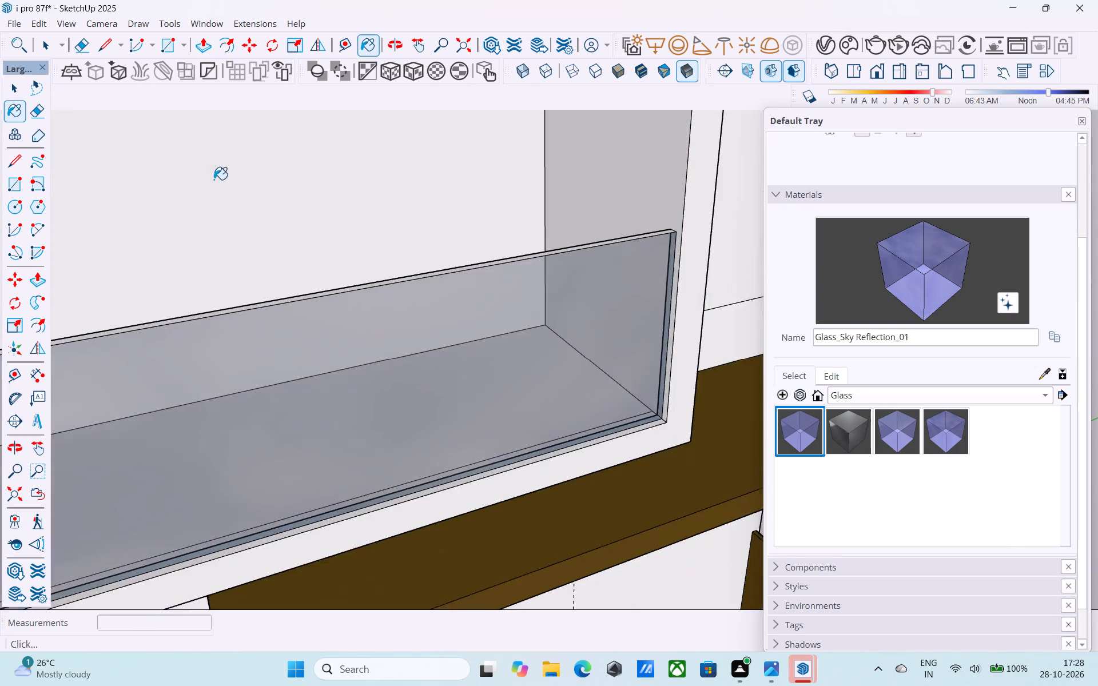
Change the colour of the Glass_Sky Reflection_01 material to a dark orange-brown.
scroll(214, 180, "down", 20)
scroll(214, 180, "down", 3)
middle_click_drag(405, 200, 427, 205)
scroll(457, 253, "down", 5)
middle_click_drag(449, 339, 394, 287)
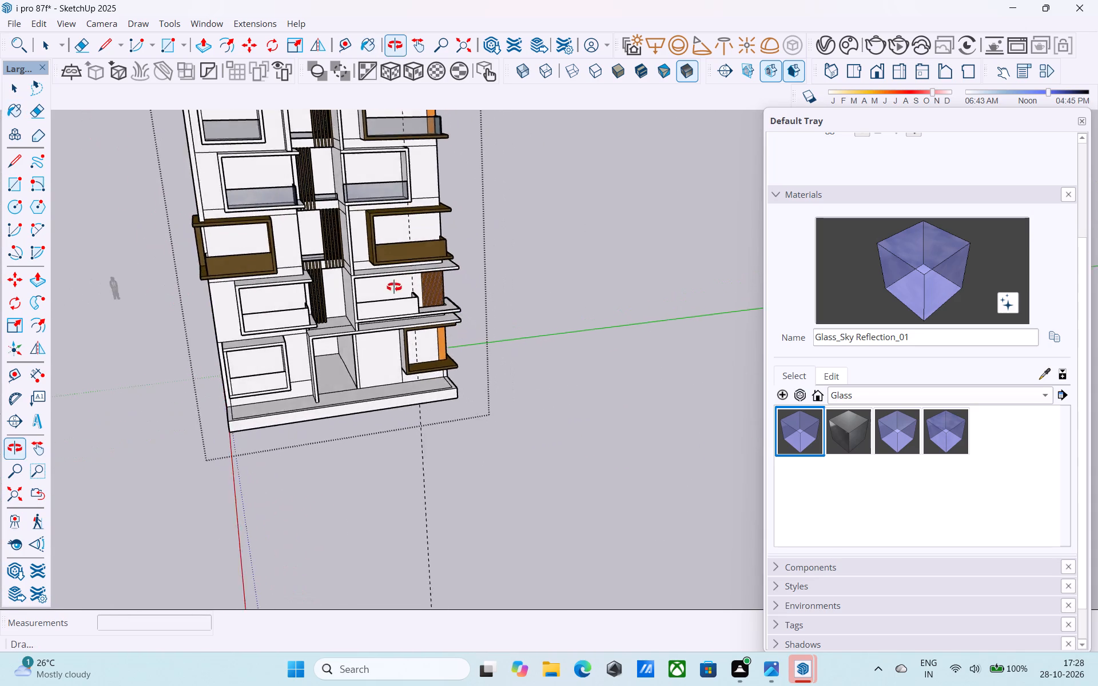
middle_click_drag(394, 287, 388, 285)
scroll(313, 291, "down", 7)
middle_click_drag(360, 388, 348, 347)
scroll(313, 238, "up", 14)
middle_click_drag(345, 340, 334, 336)
left_click(828, 378)
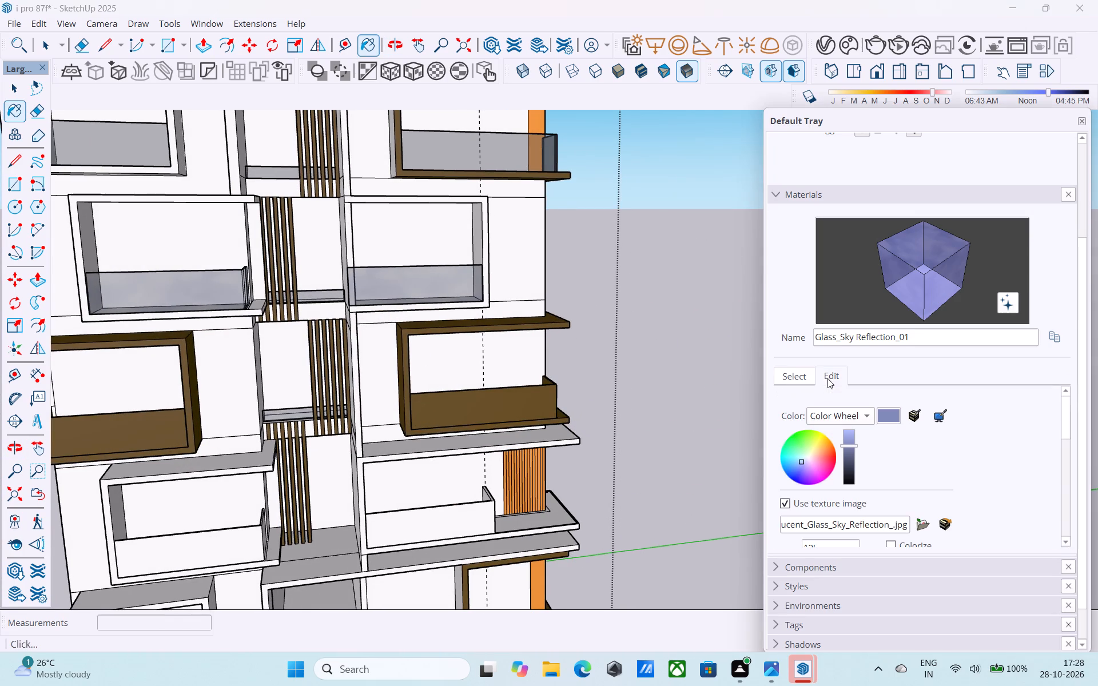
left_click_drag(802, 462, 830, 445)
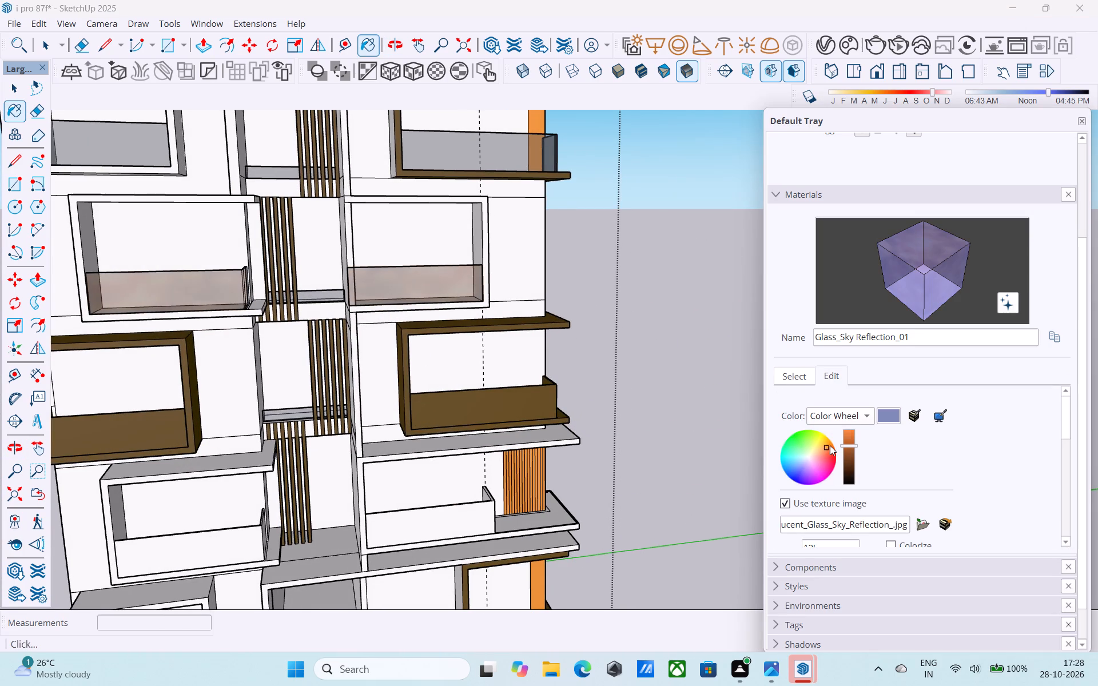
left_click_drag(830, 445, 833, 444)
scroll(716, 440, "down", 6)
left_click_drag(845, 444, 852, 455)
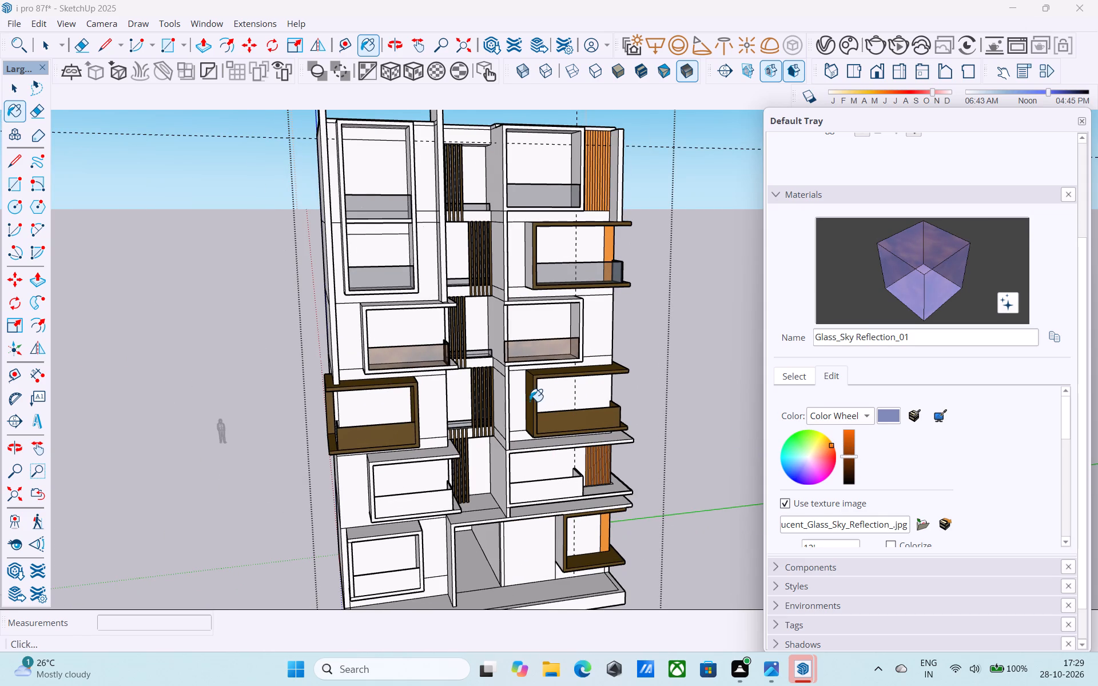
Examine the recoloured balcony glass against the rest of the front facade.
scroll(530, 401, "up", 3)
scroll(548, 439, "down", 3)
middle_click_drag(536, 497, 470, 481)
scroll(463, 381, "up", 5)
middle_click_drag(462, 378, 516, 415, "shift")
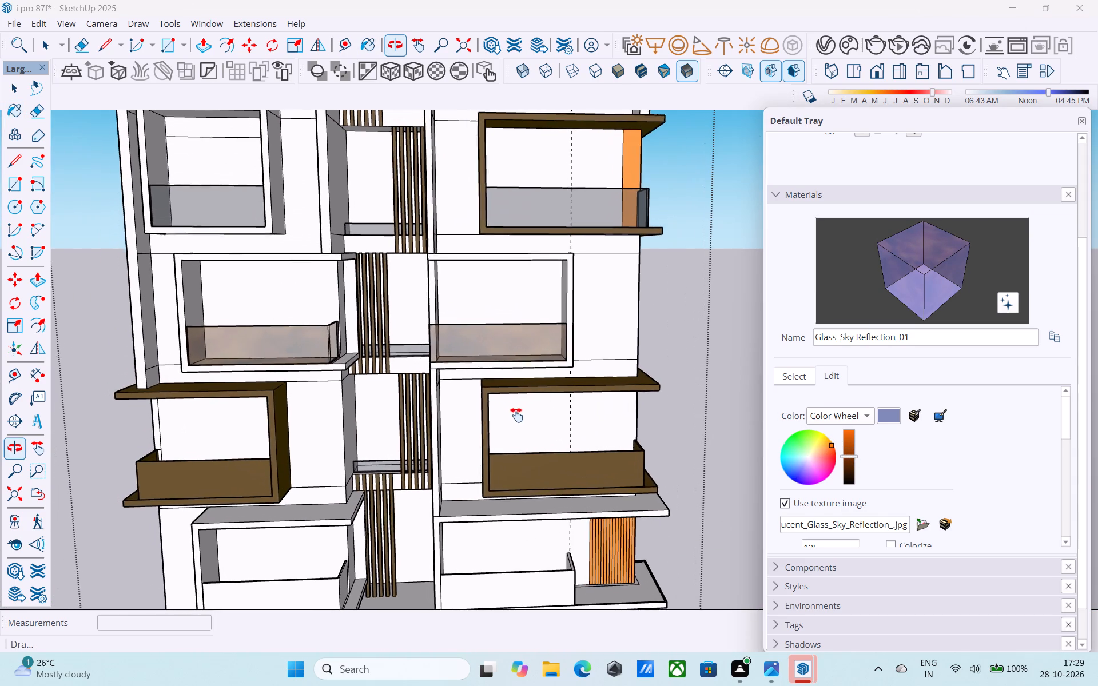
middle_click_drag(516, 415, 518, 415, "shift")
scroll(518, 415, "down", 1)
middle_click_drag(518, 415, 539, 426)
Copy the corner-return parapet's outer vertical edge 10' 7 1/2" along its front face and divide the span into 40 equal strips.
scroll(287, 364, "up", 5)
middle_click_drag(301, 359, 261, 438)
scroll(253, 397, "up", 3)
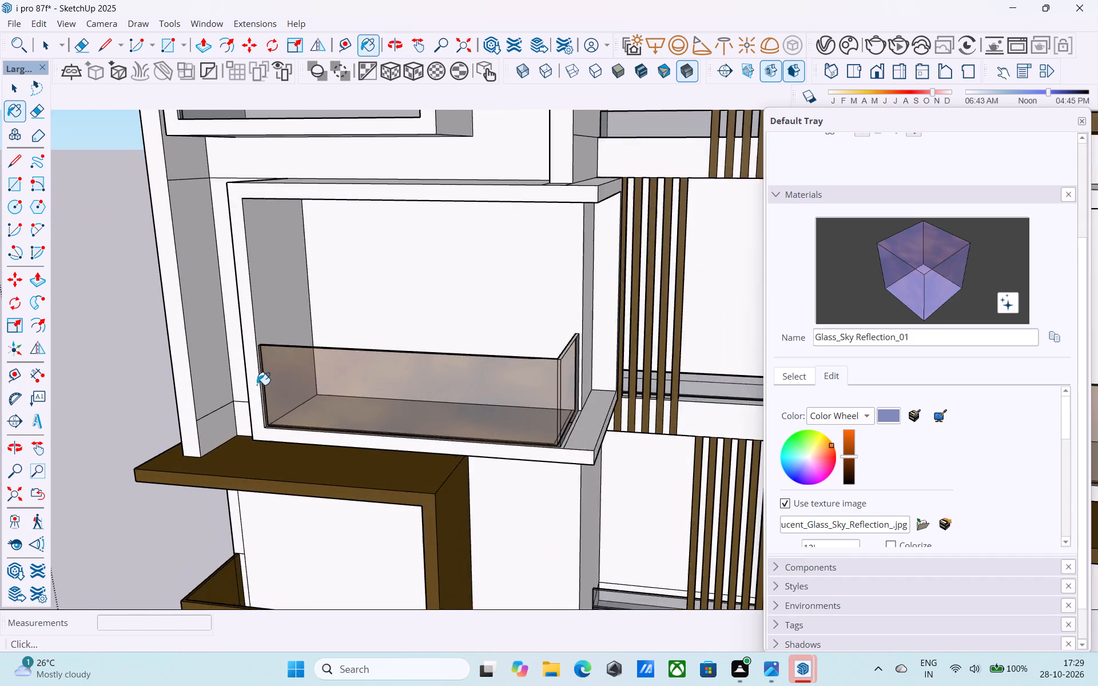
scroll(257, 385, "up", 8)
key("space")
middle_click_drag(261, 370, 209, 425)
scroll(273, 313, "up", 8)
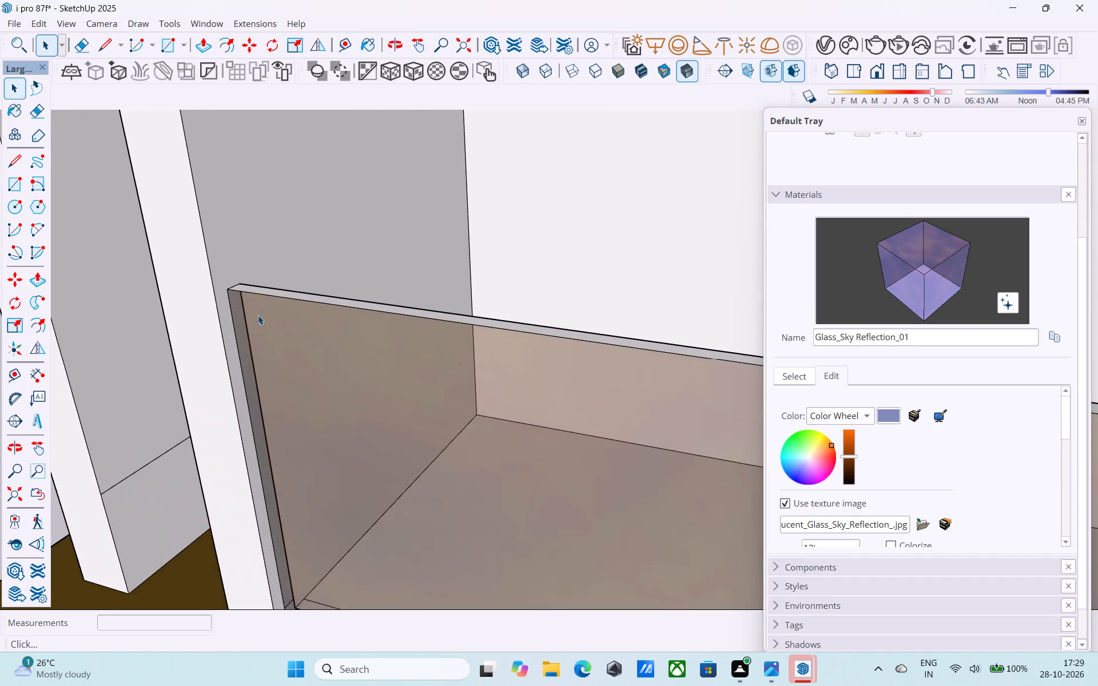
scroll(258, 315, "up", 3)
left_click(229, 307)
key("space")
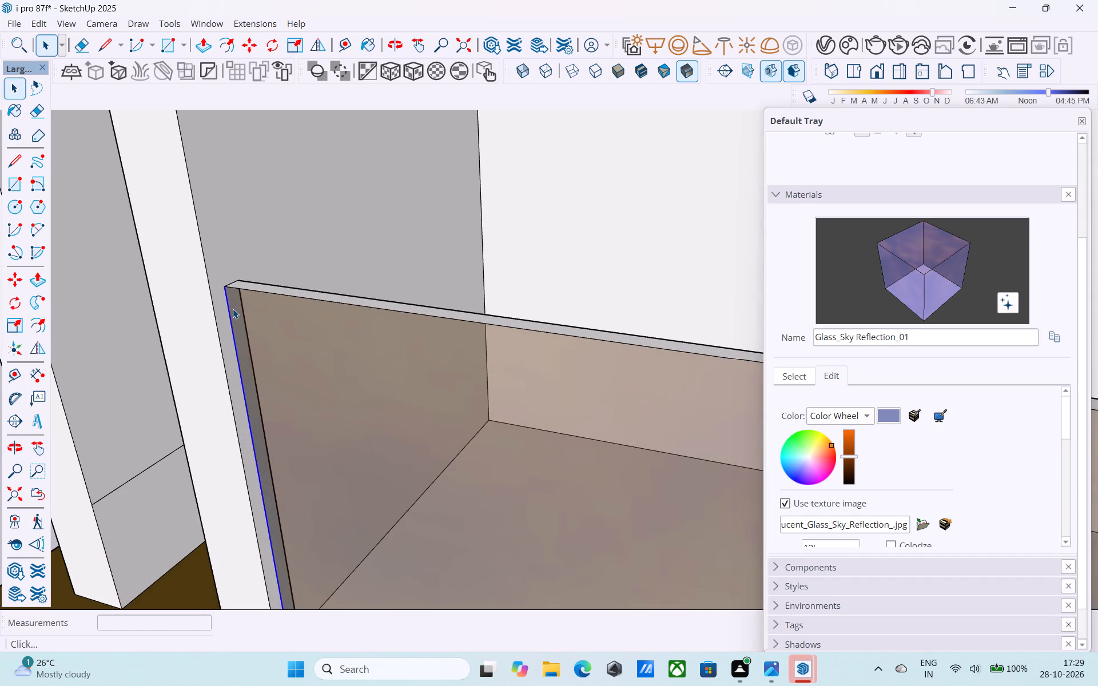
type("m")
left_click(228, 289)
scroll(225, 287, "down", 5)
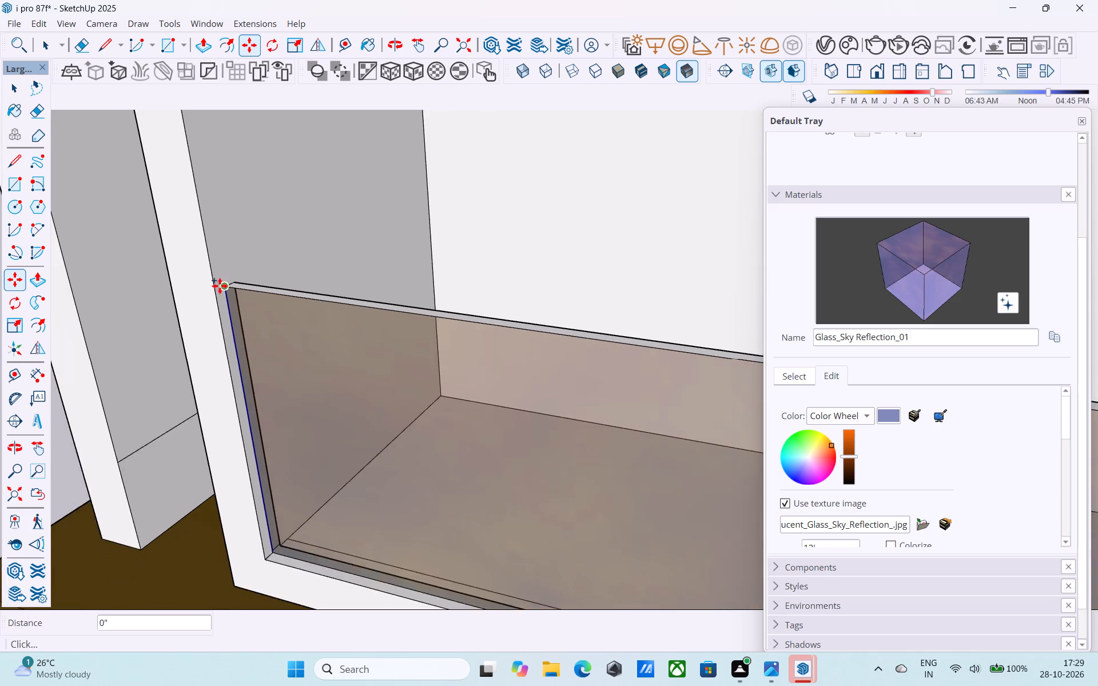
scroll(220, 286, "down", 12)
scroll(504, 332, "up", 8)
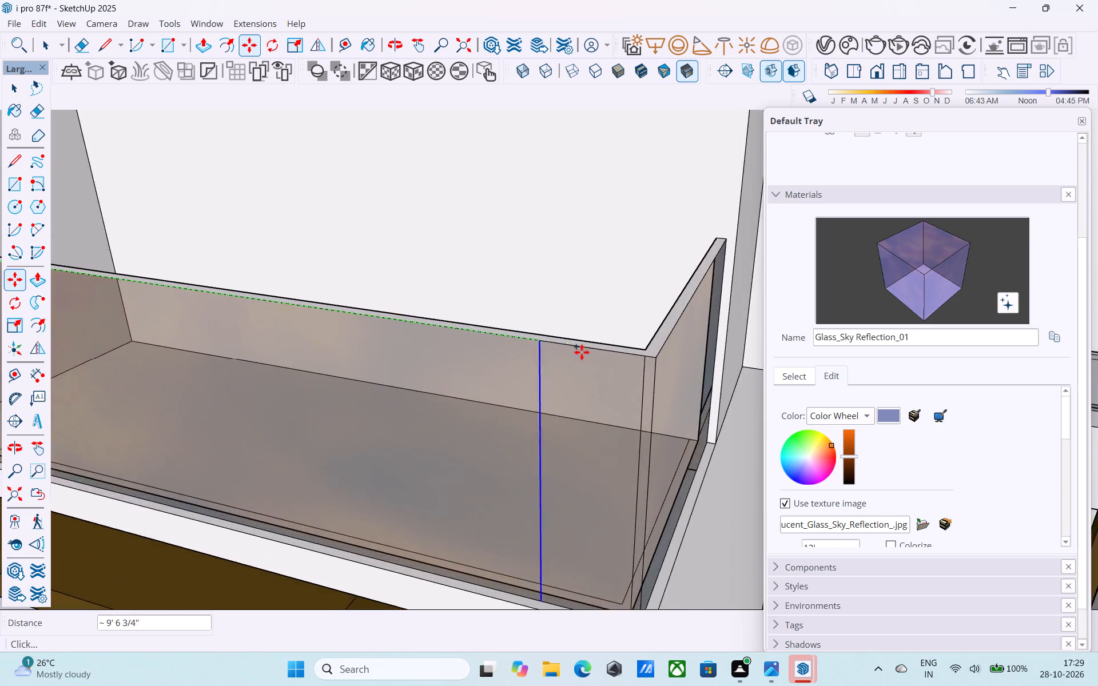
scroll(582, 352, "up", 8)
left_click(700, 364)
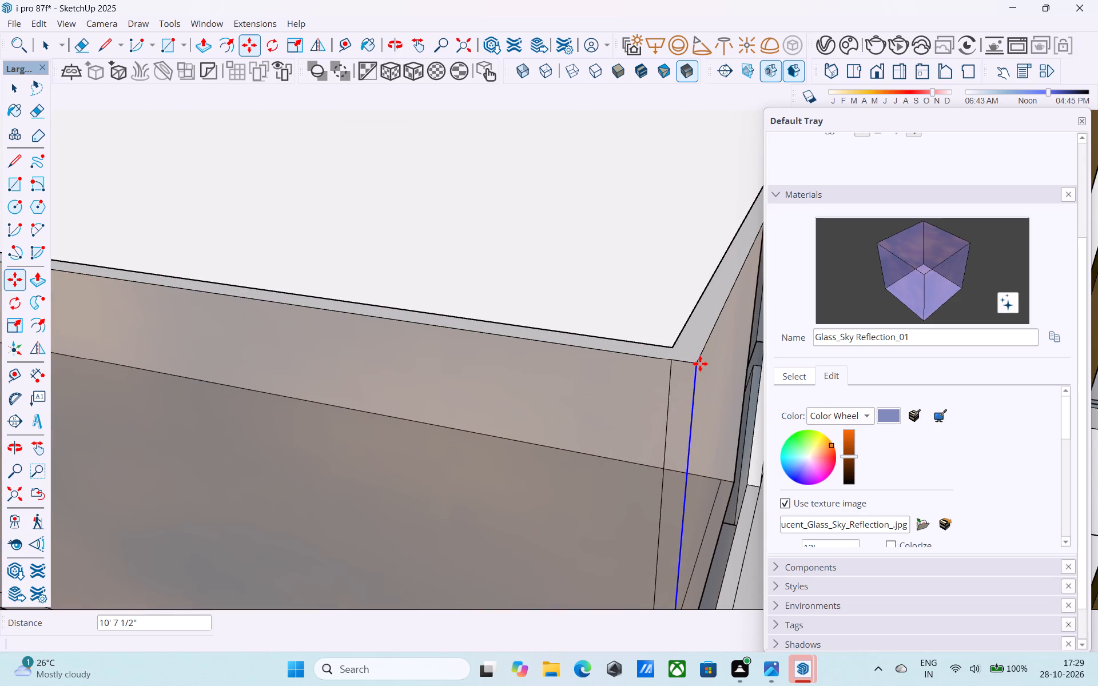
key("slash")
type("40")
key("Return")
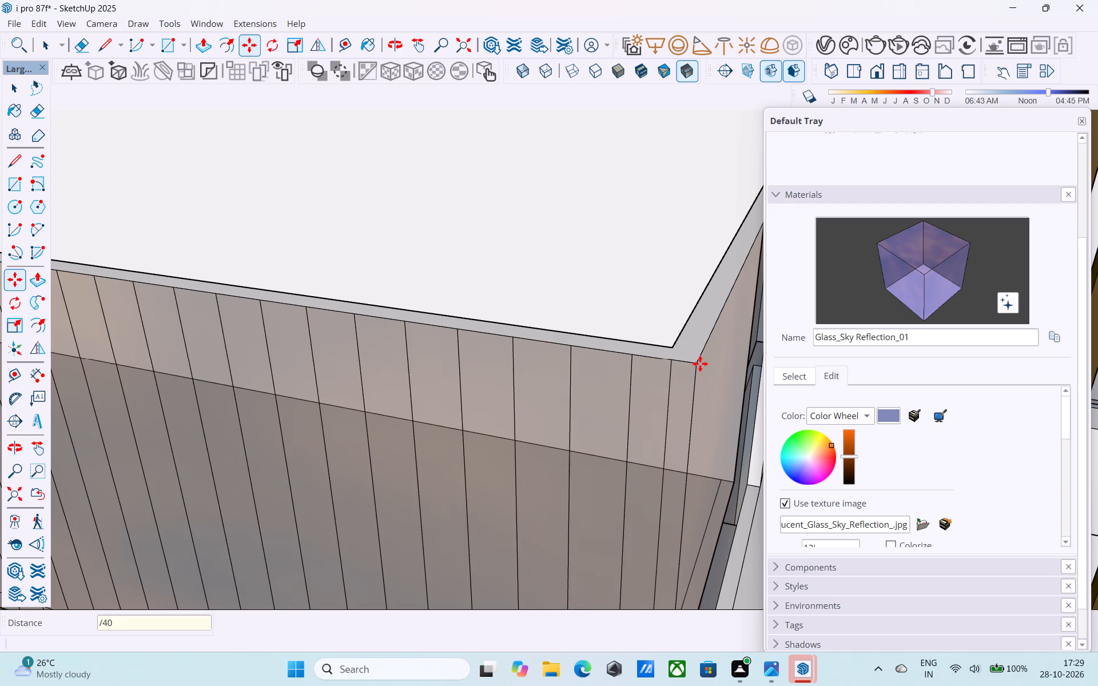
Save the model with the parapet's front face divided into strips.
scroll(552, 262, "down", 19)
middle_click_drag(624, 324, 707, 252)
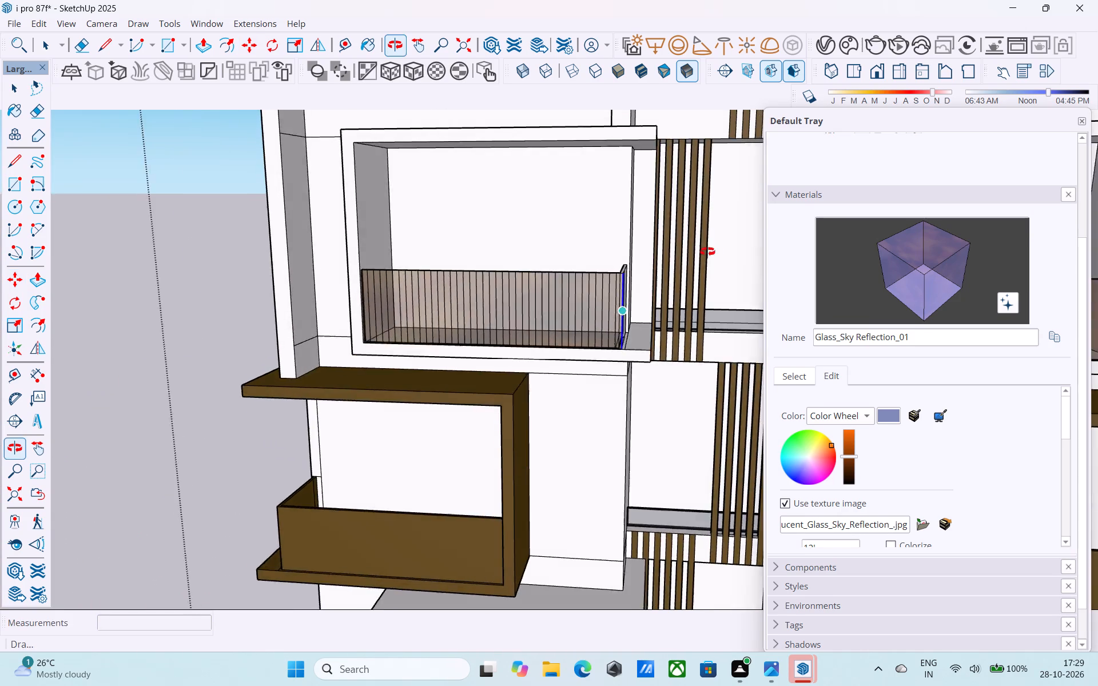
middle_click_drag(707, 252, 717, 250)
scroll(231, 220, "up", 10)
key("space")
scroll(475, 281, "down", 5)
middle_click_drag(470, 280, 414, 292, "shift")
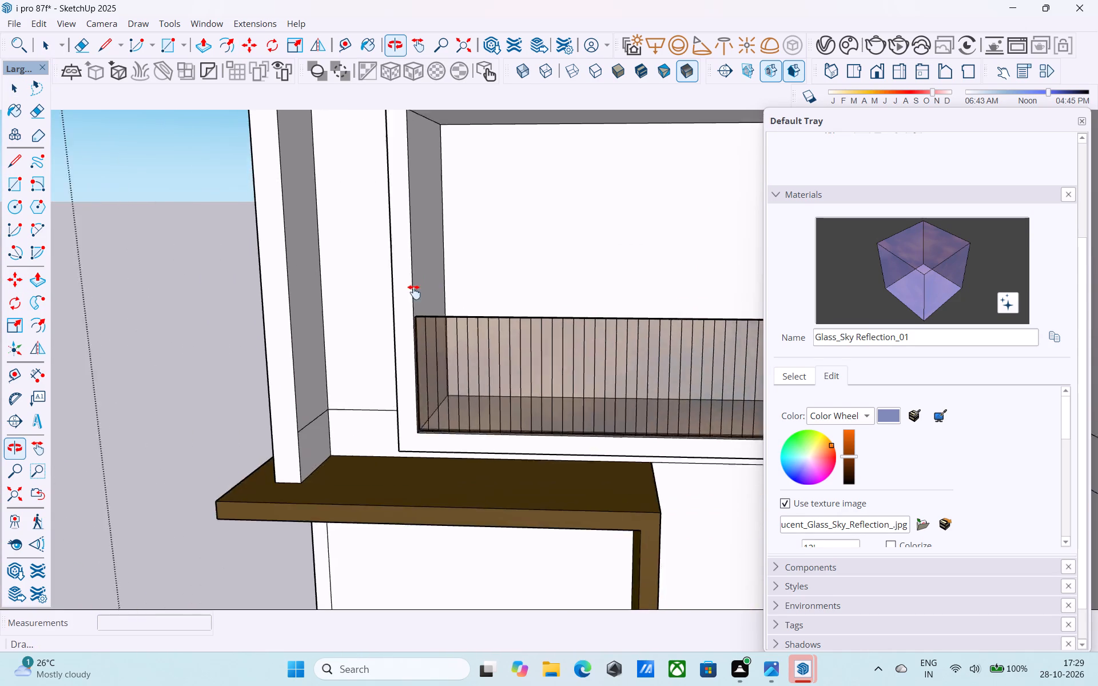
middle_click_drag(414, 292, 327, 330, "shift")
key("ctrl+s")
Examine the divided front face of the balcony parapet up close.
middle_click_drag(385, 396, 341, 380, "shift")
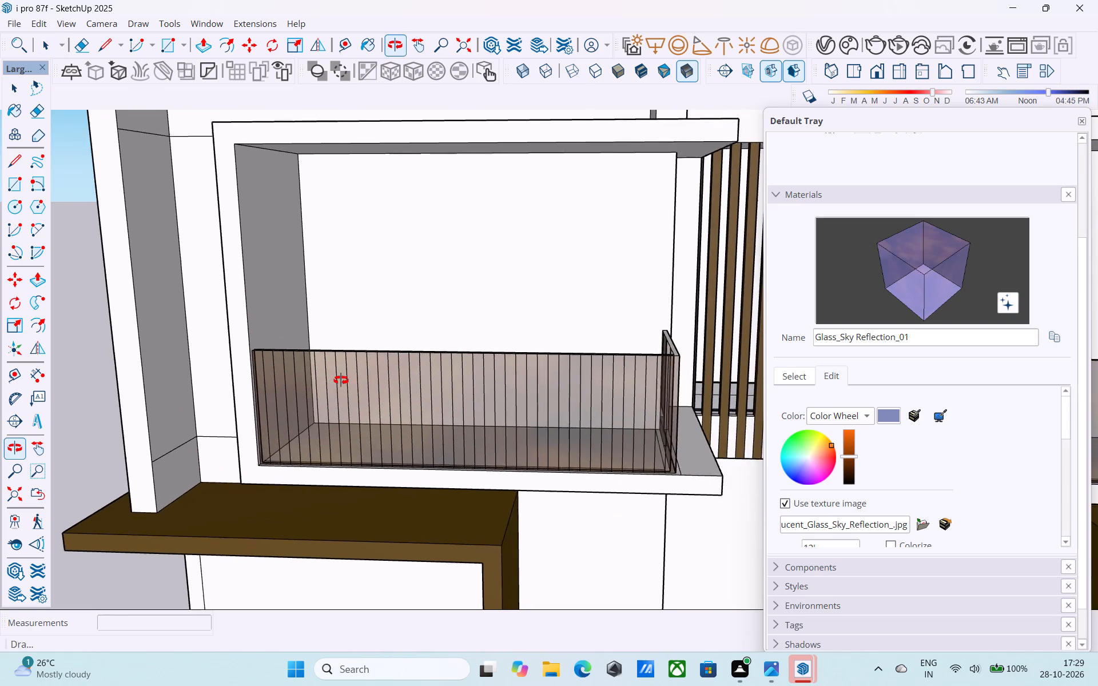
middle_click_drag(341, 380, 383, 374, "shift")
scroll(327, 385, "up", 6)
scroll(242, 376, "down", 2)
middle_click_drag(240, 374, 234, 370)
scroll(234, 370, "up", 4)
scroll(230, 364, "down", 1)
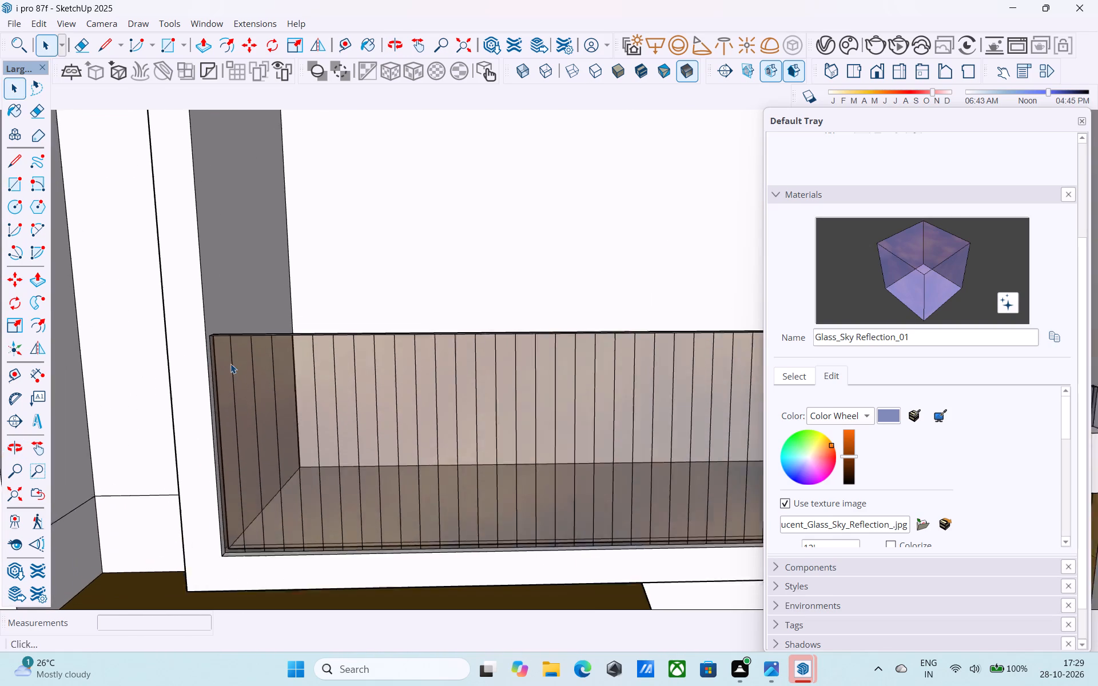
scroll(230, 364, "down", 2)
middle_click_drag(230, 363, 197, 355, "shift")
middle_click_drag(190, 352, 205, 346)
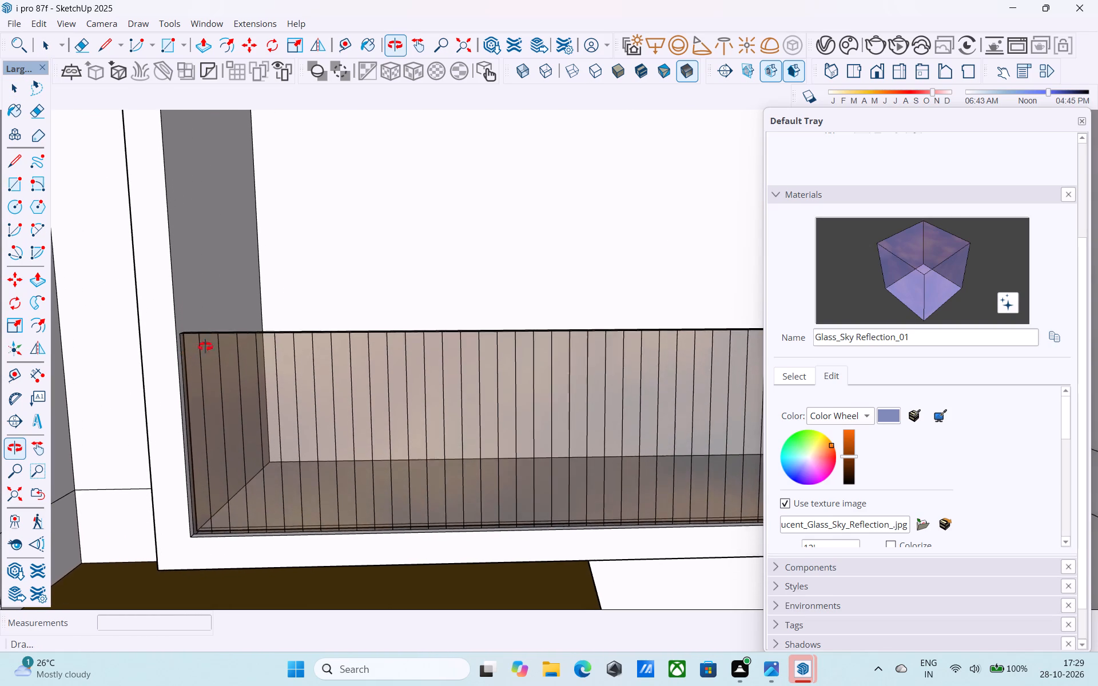
middle_click_drag(205, 346, 247, 336)
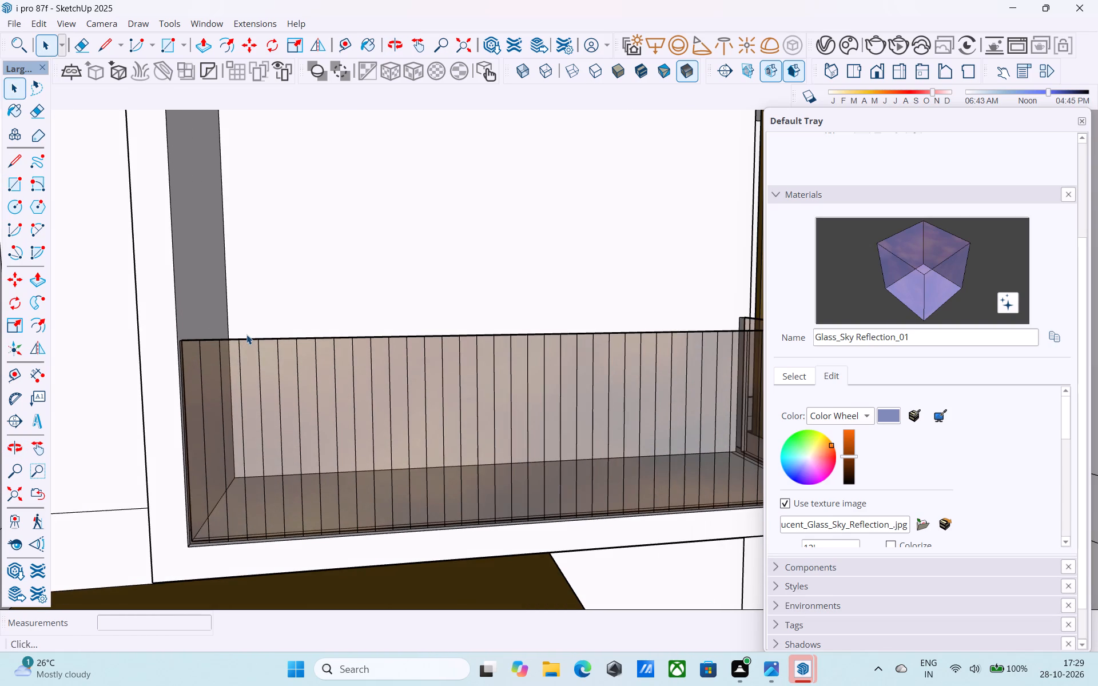
Copy the short top edge of the parapet's first strip 2" down the front face.
middle_click_drag(246, 334, 188, 426)
scroll(187, 420, "up", 8)
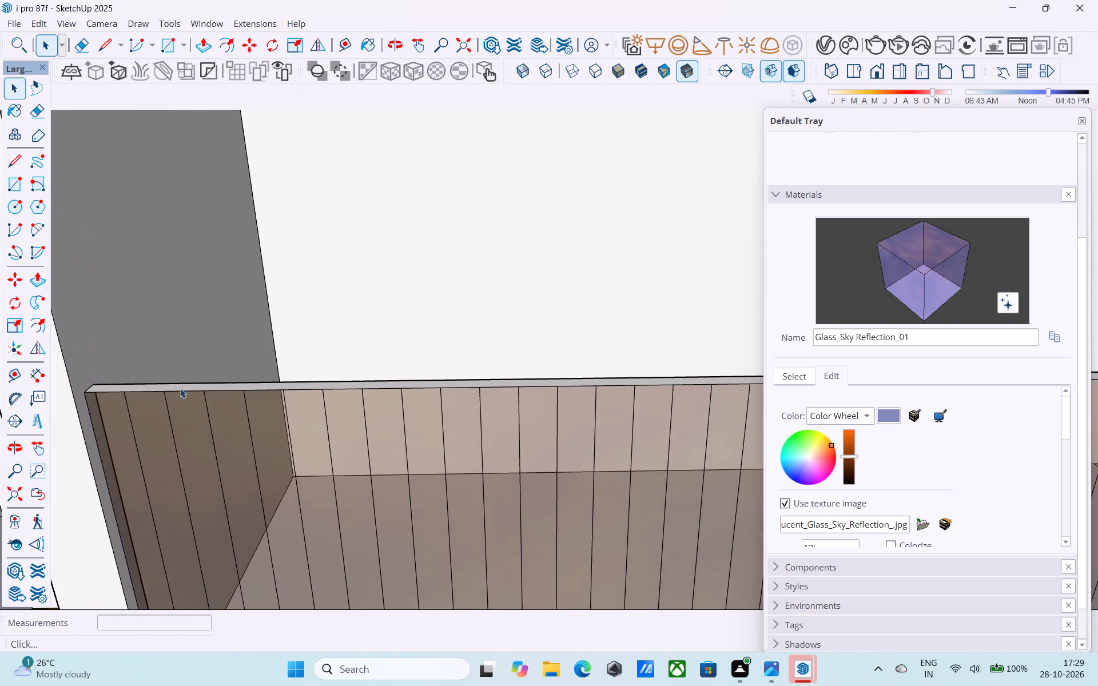
scroll(182, 384, "down", 7)
middle_click_drag(175, 383, 159, 378)
scroll(159, 378, "up", 9)
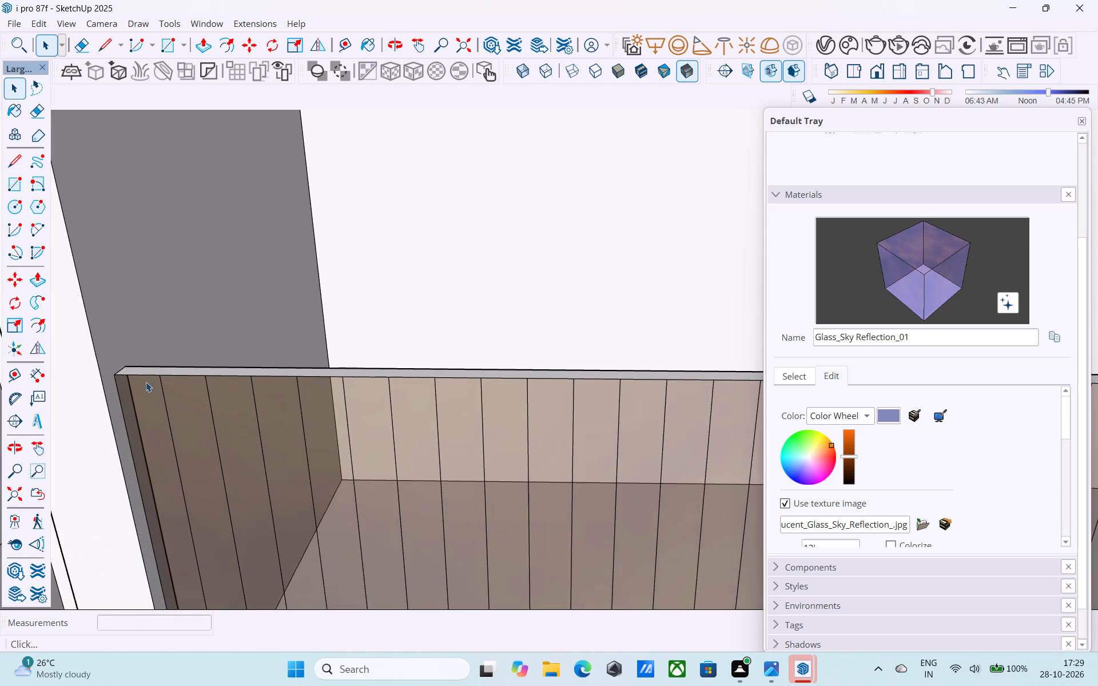
left_click(145, 374)
key("m")
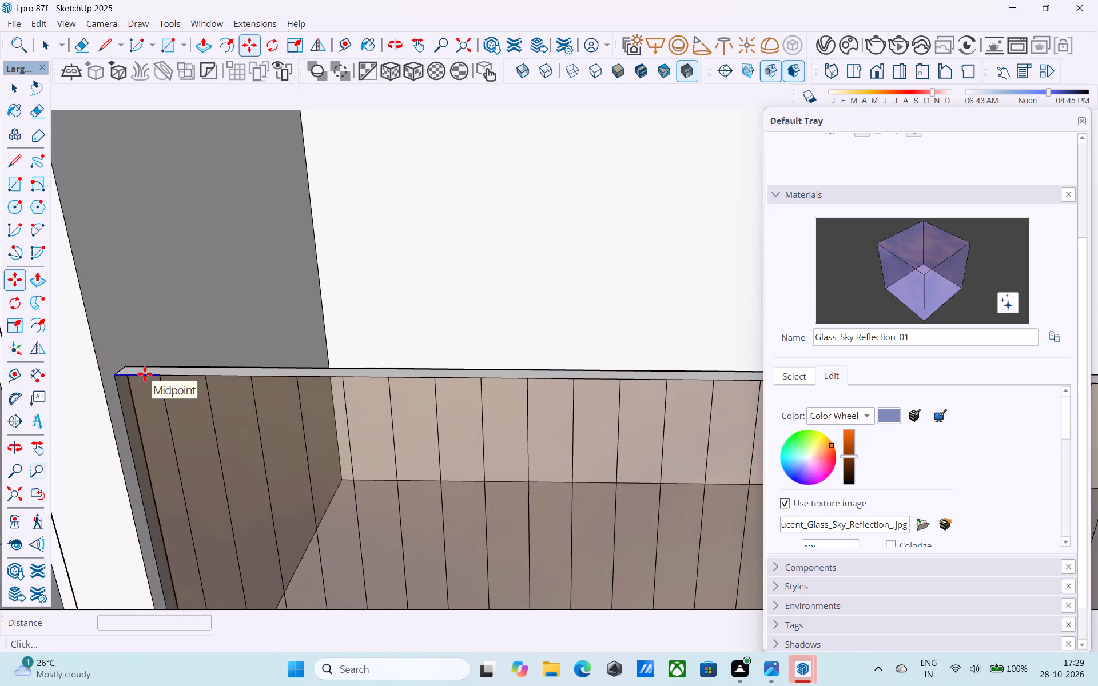
scroll(145, 374, "up", 6)
left_click(170, 379)
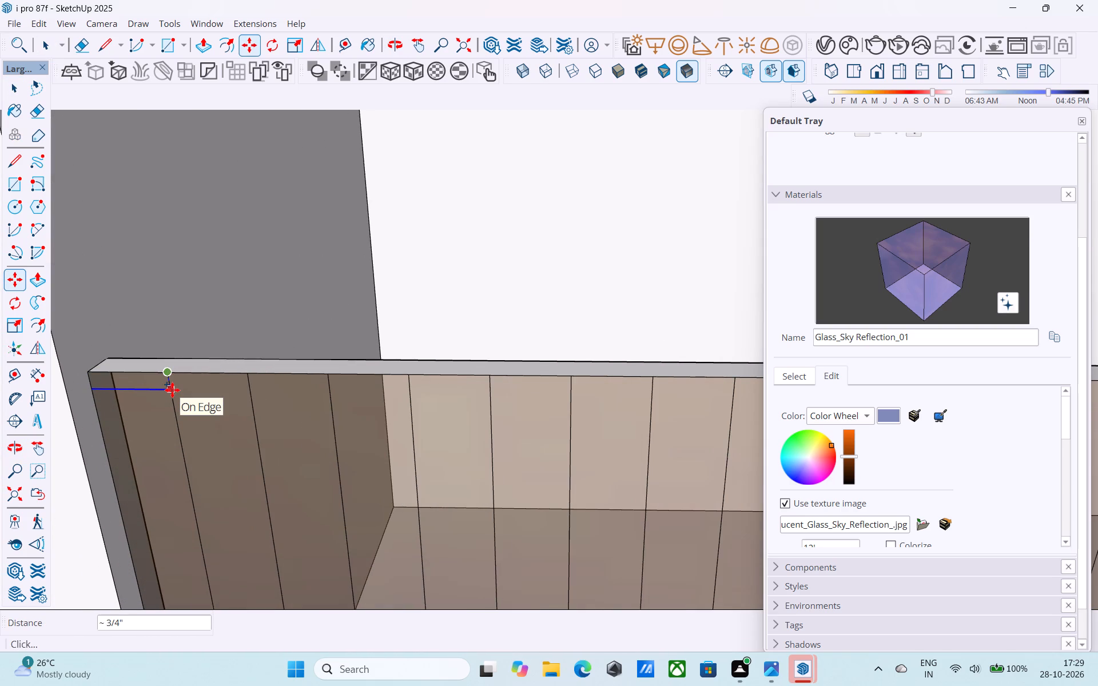
key("3")
key("shift+quotedbl")
key("Return")
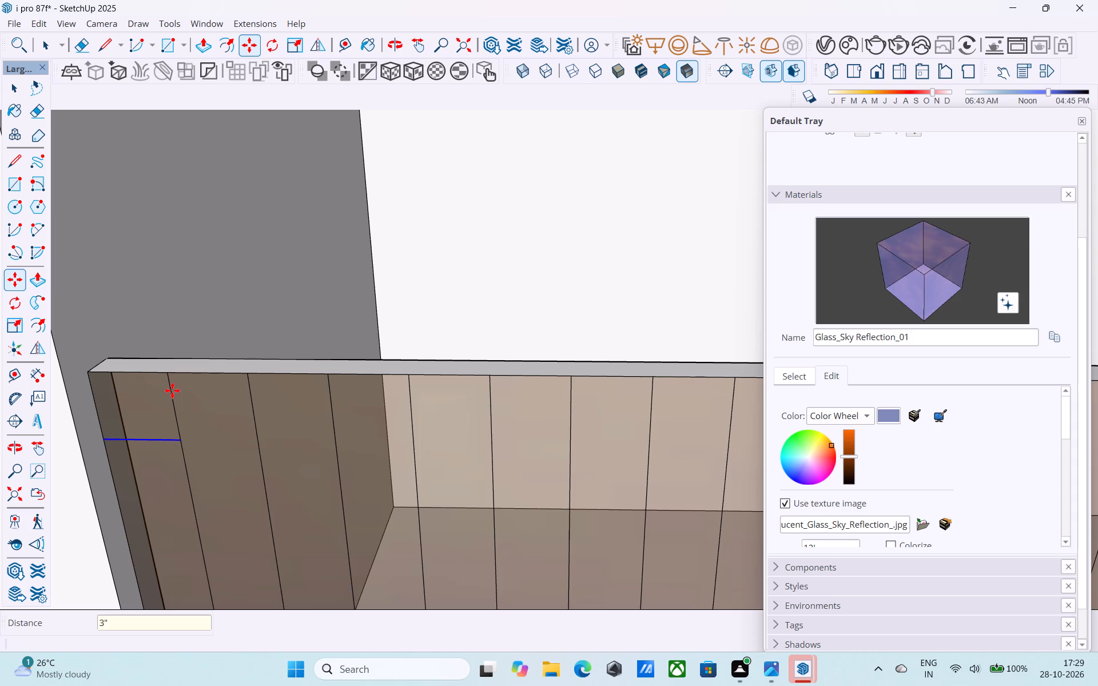
type("2\"")
key("Return")
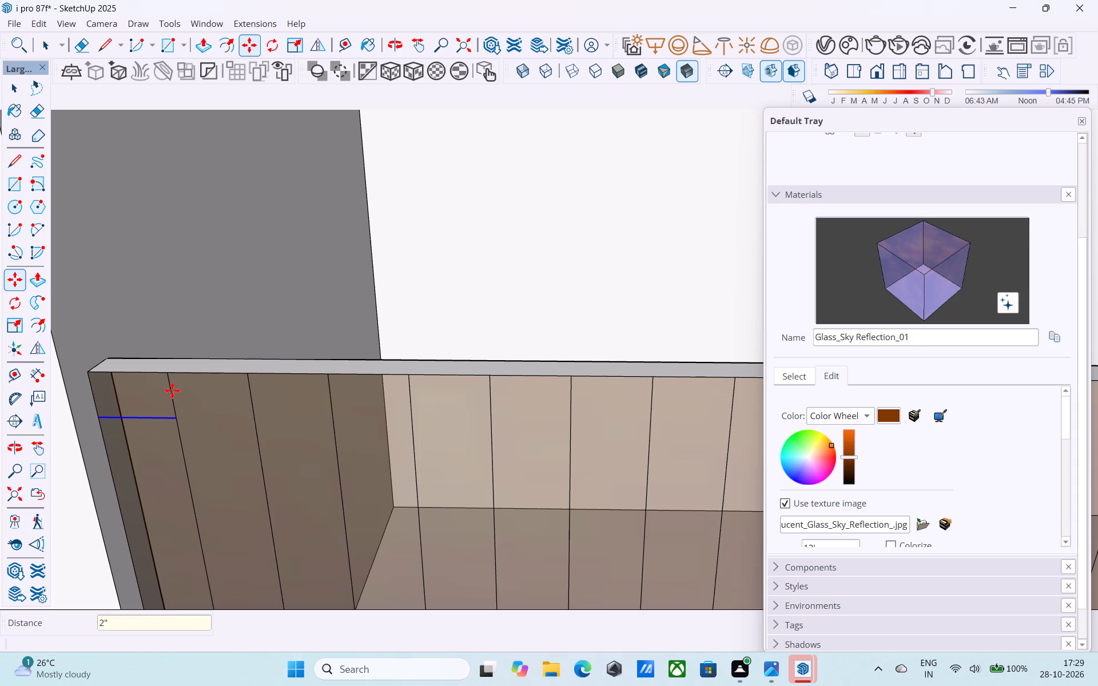
Draw a horizontal line along the parapet's front face from the 2" offset edge to the corner with the side return.
key("l")
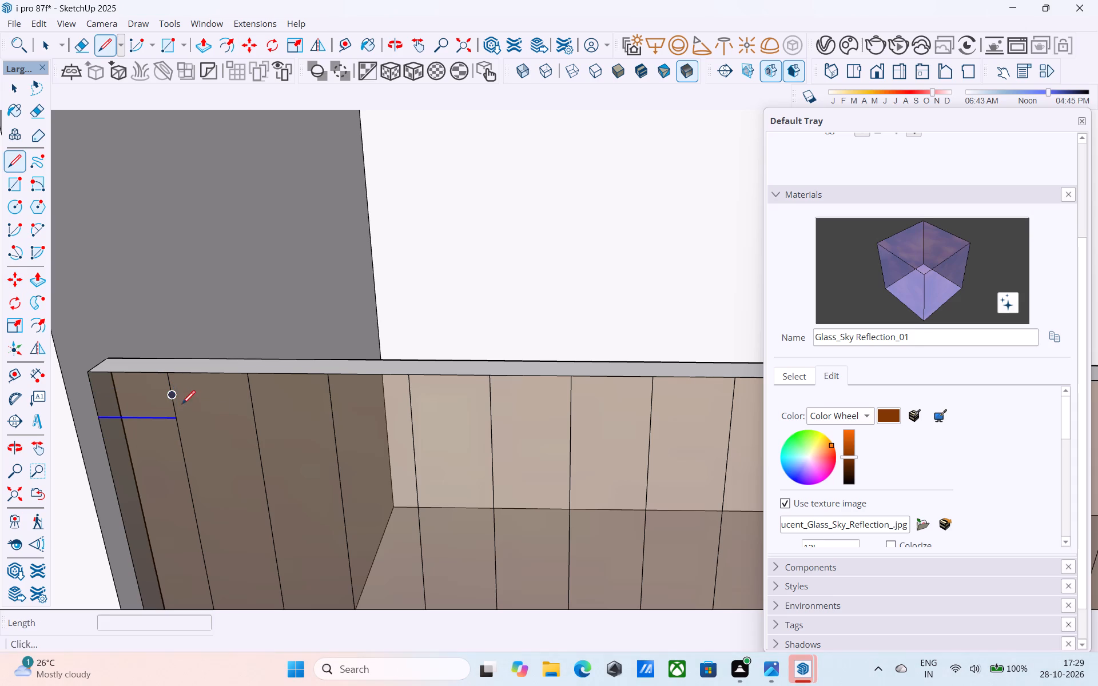
left_click(176, 412)
scroll(152, 414, "down", 16)
scroll(110, 424, "up", 1)
scroll(102, 426, "down", 3)
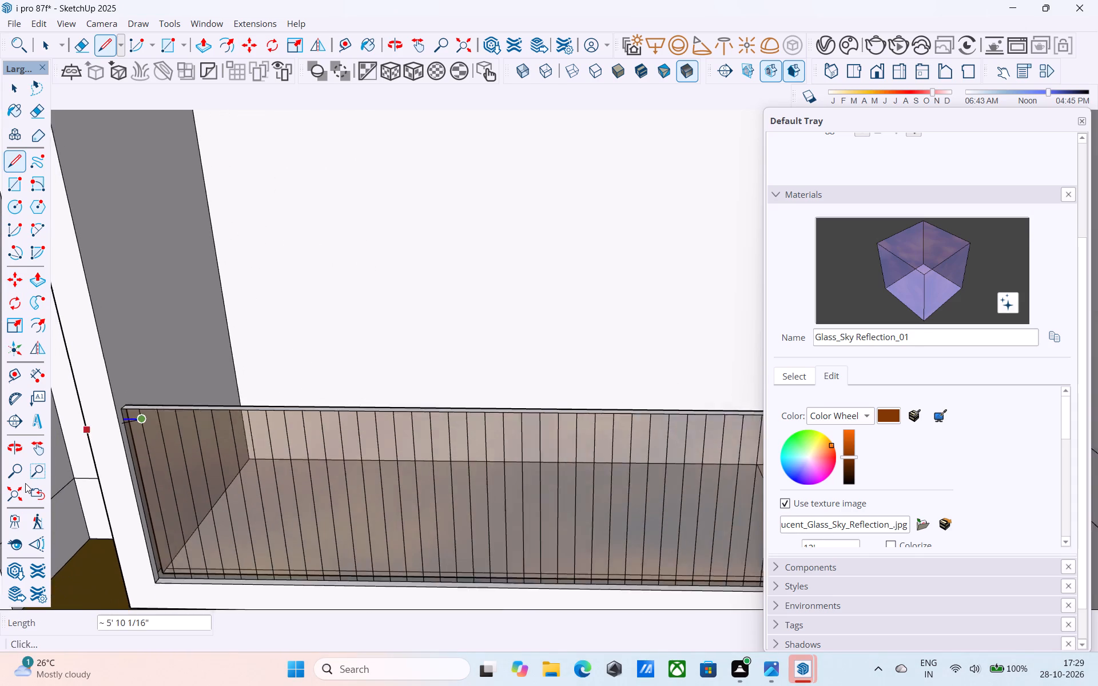
middle_click_drag(516, 462, 148, 369)
scroll(166, 365, "down", 5)
middle_click_drag(372, 416, 409, 415)
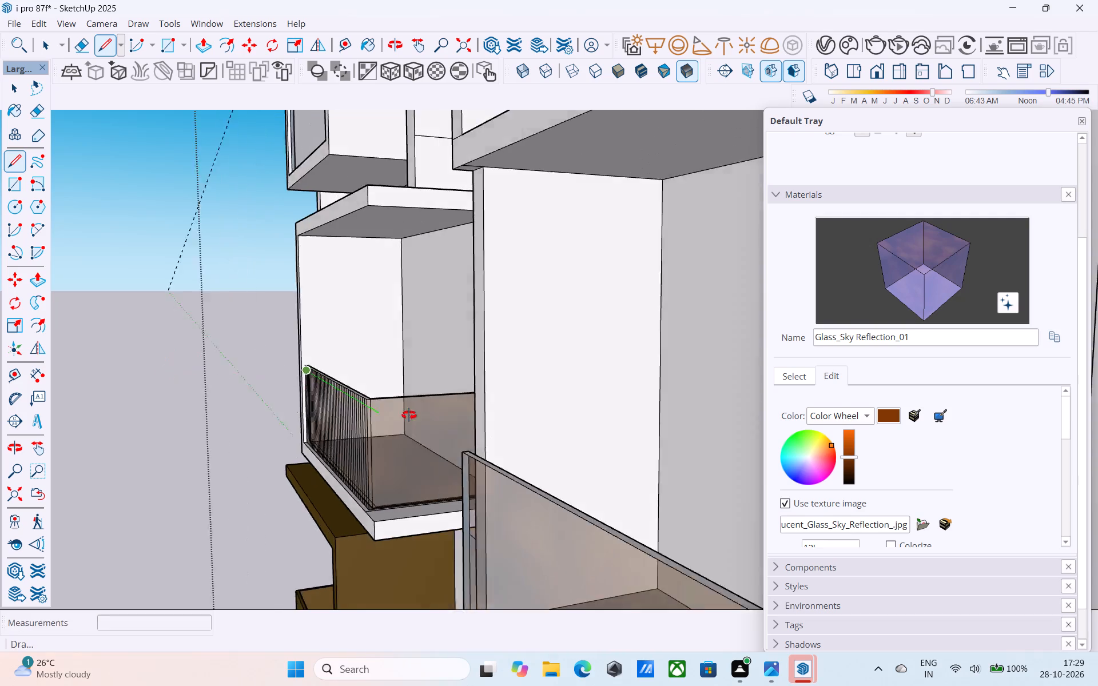
middle_click_drag(409, 415, 464, 419)
scroll(302, 424, "up", 10)
scroll(510, 384, "up", 3)
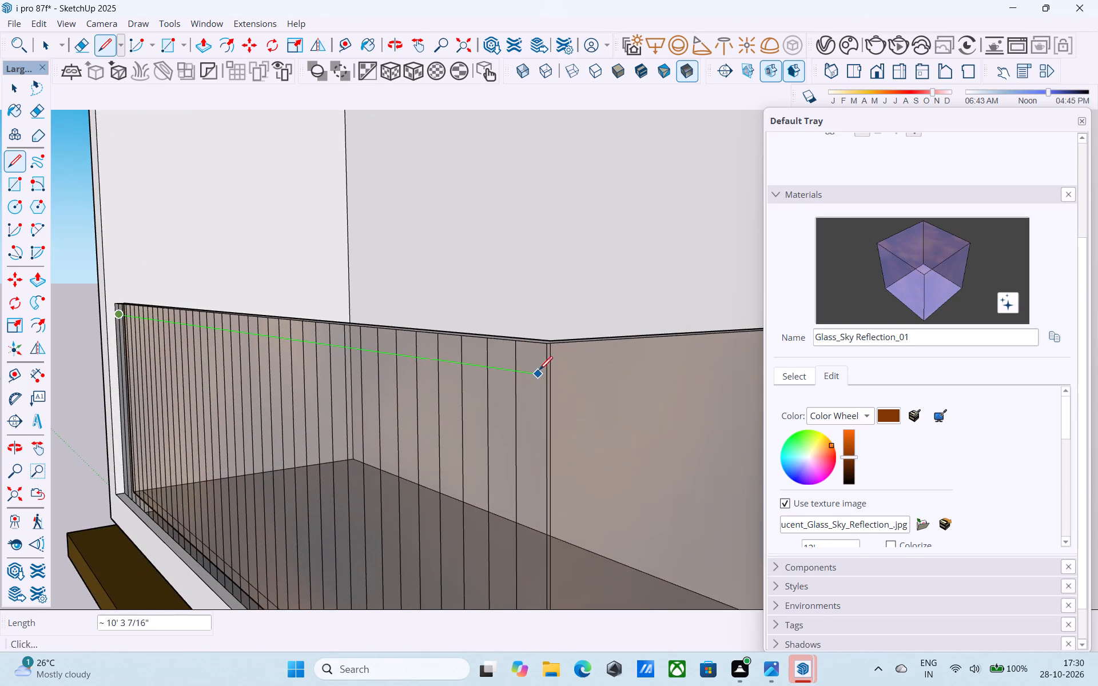
left_click(546, 374)
scroll(543, 374, "down", 5)
middle_click_drag(540, 372, 619, 360)
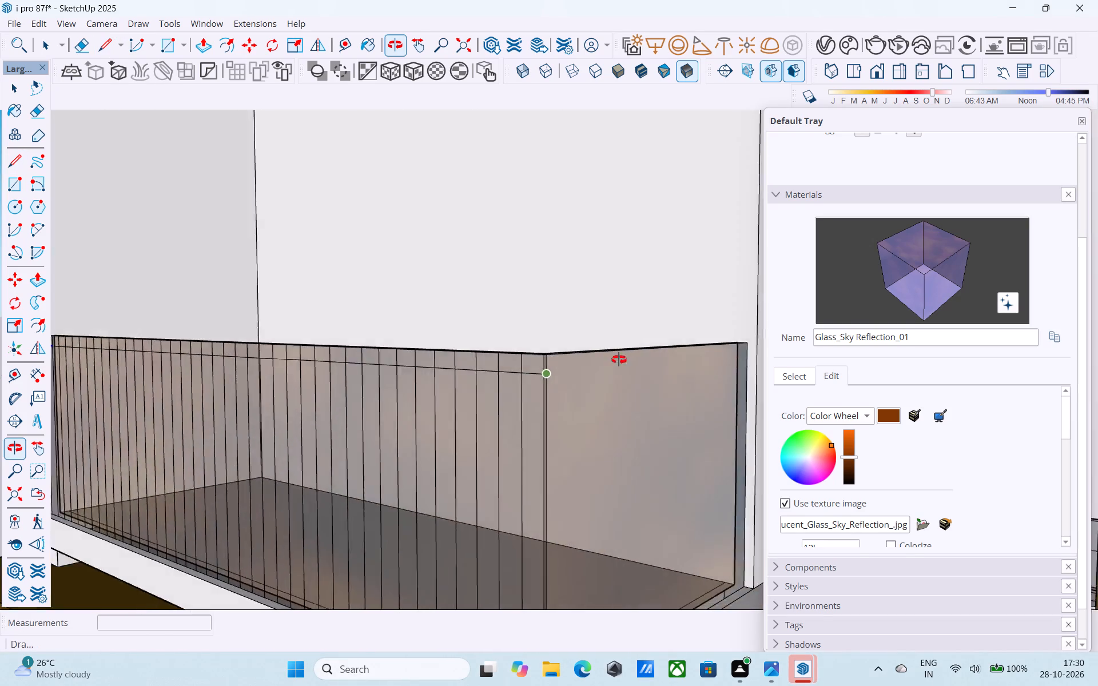
middle_click_drag(619, 360, 685, 351)
scroll(699, 333, "down", 6)
middle_click_drag(577, 441, 600, 455)
scroll(635, 440, "up", 5)
key("space")
Push the second strip from the side-return corner back 1 1/2", below the top rail line, to cut an opening.
scroll(600, 383, "up", 4)
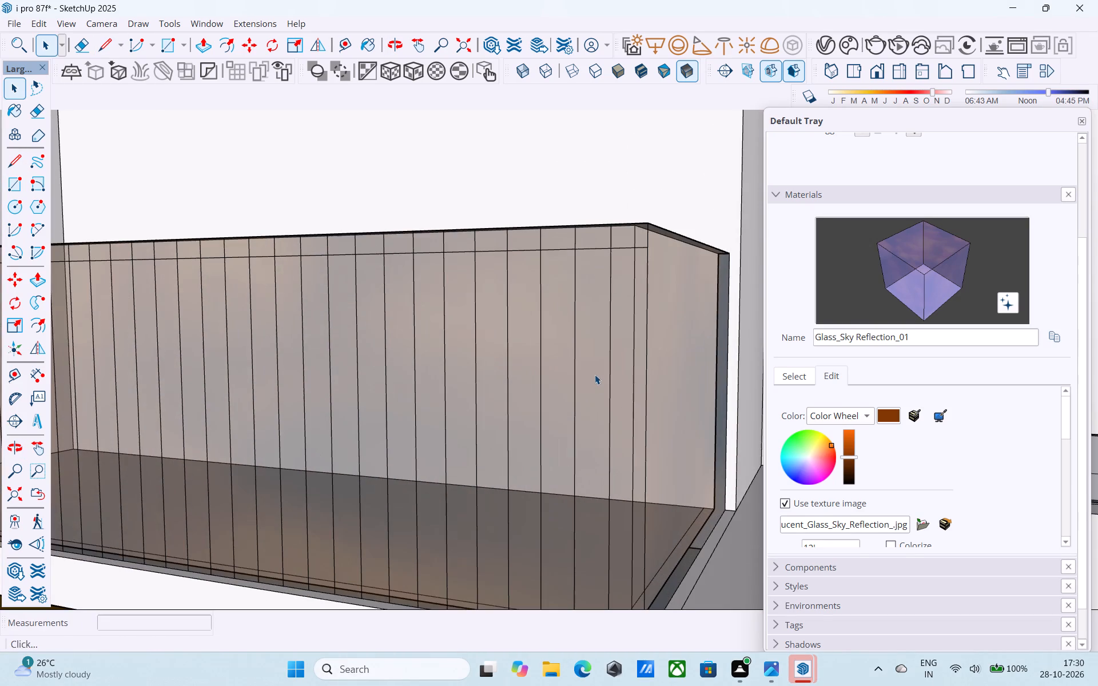
middle_click_drag(595, 373, 634, 585)
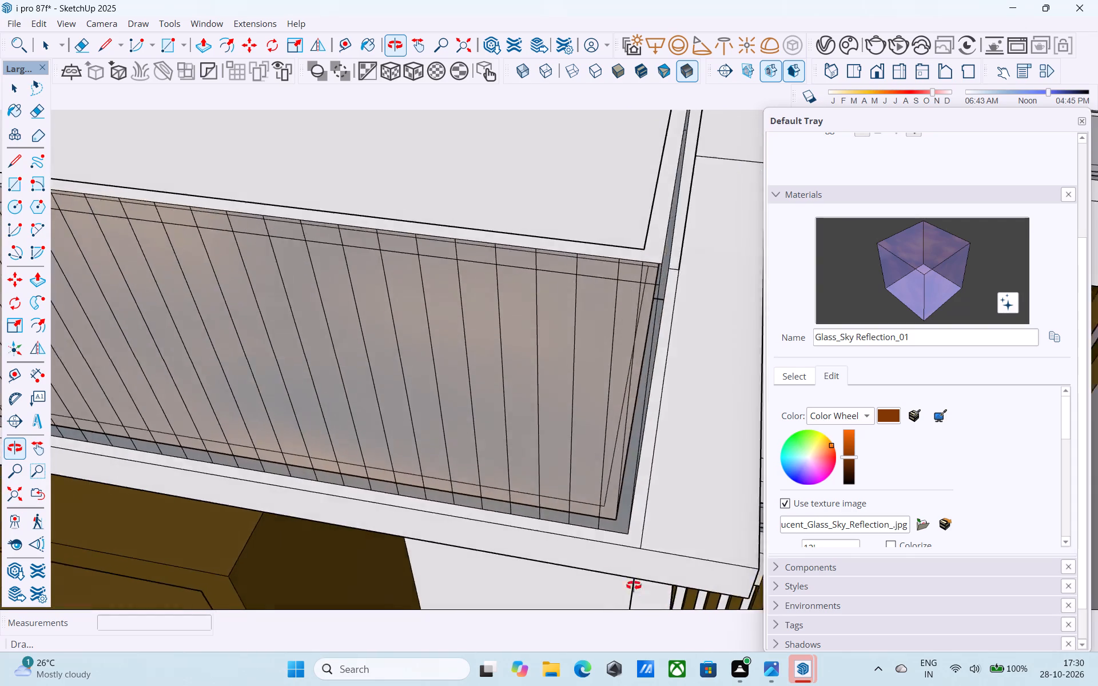
middle_click_drag(634, 585, 604, 341)
scroll(603, 313, "up", 4)
middle_click_drag(597, 310, 618, 384)
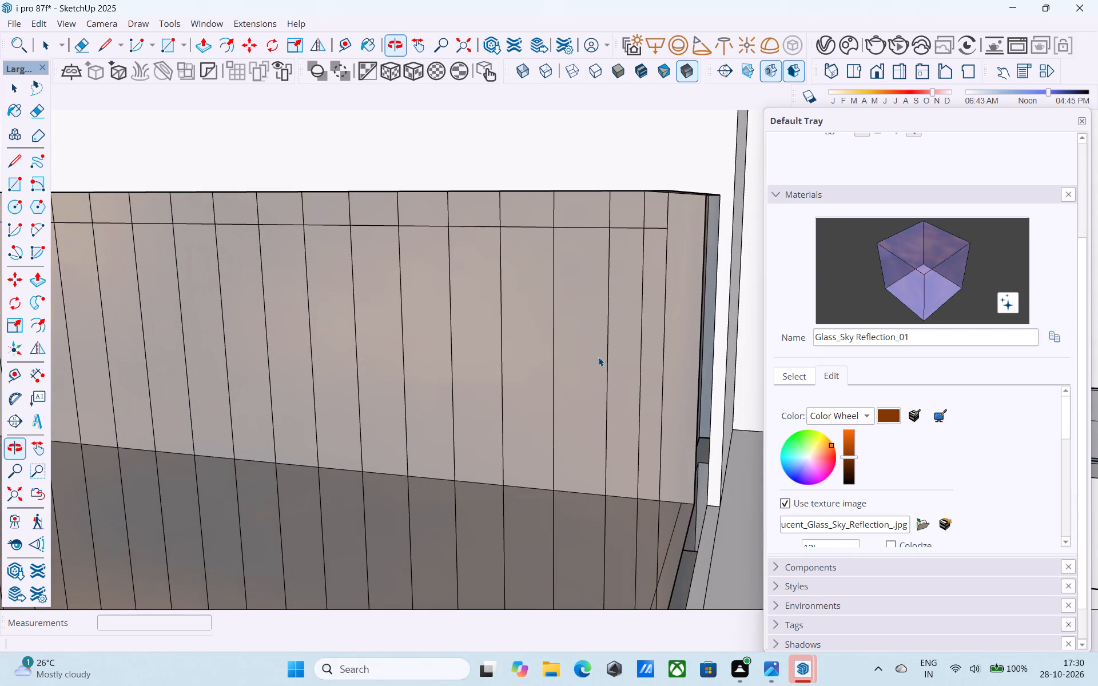
left_click(589, 339)
key("p")
left_click(589, 339)
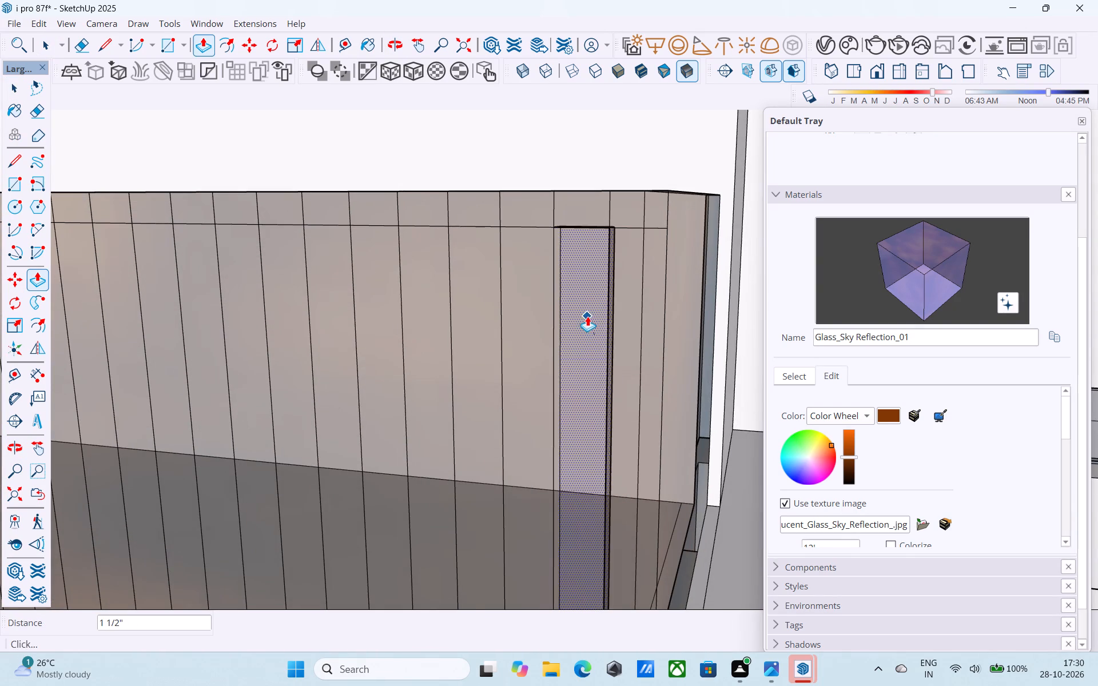
scroll(588, 315, "up", 3)
middle_click_drag(588, 309, 669, 340)
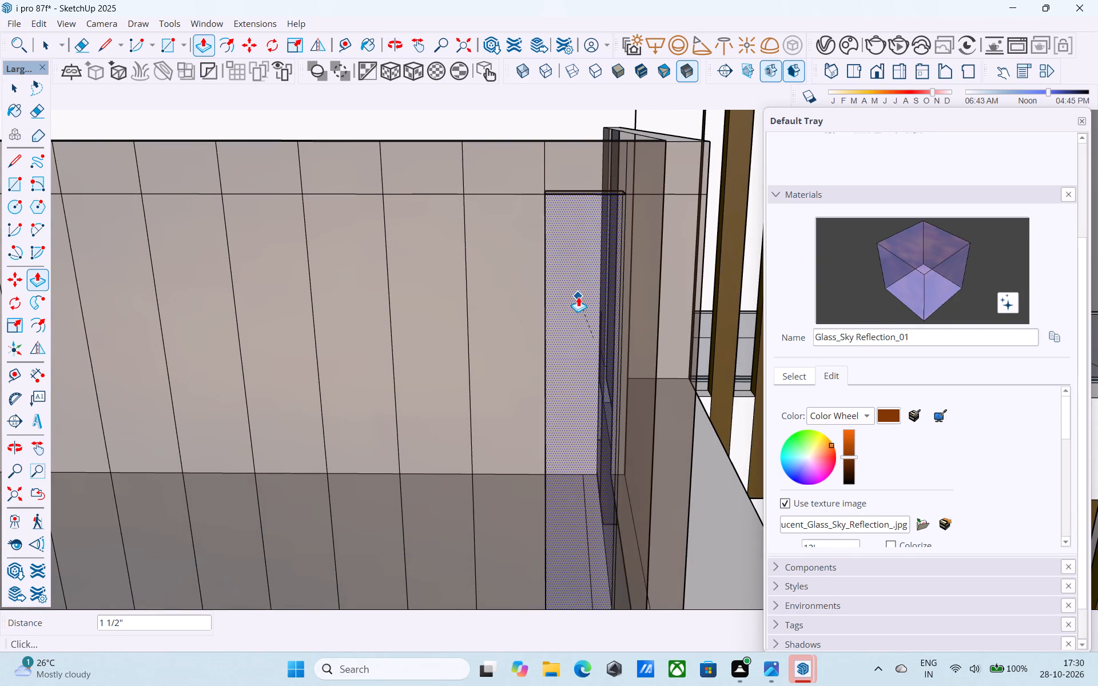
left_click(578, 297)
Repeat the 1 1/2" push on ten more alternate strips, working from the side-return corner toward the middle of the parapet.
scroll(578, 294, "down", 5)
double_click(530, 313)
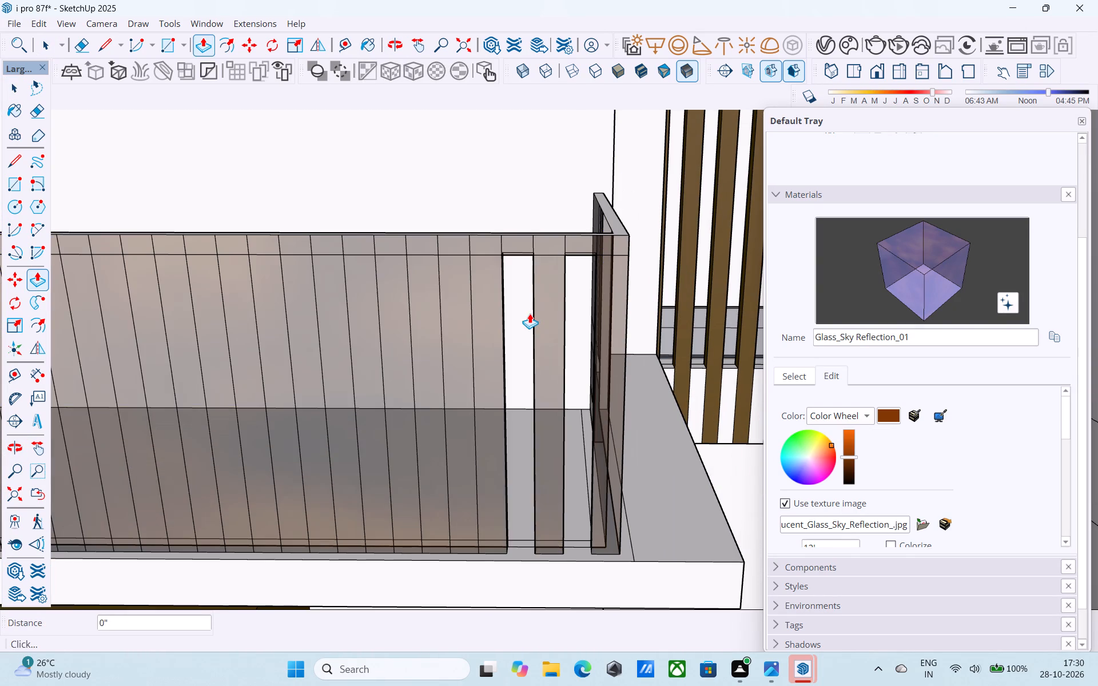
scroll(530, 312, "down", 3)
double_click(486, 316)
scroll(441, 317, "up", 2)
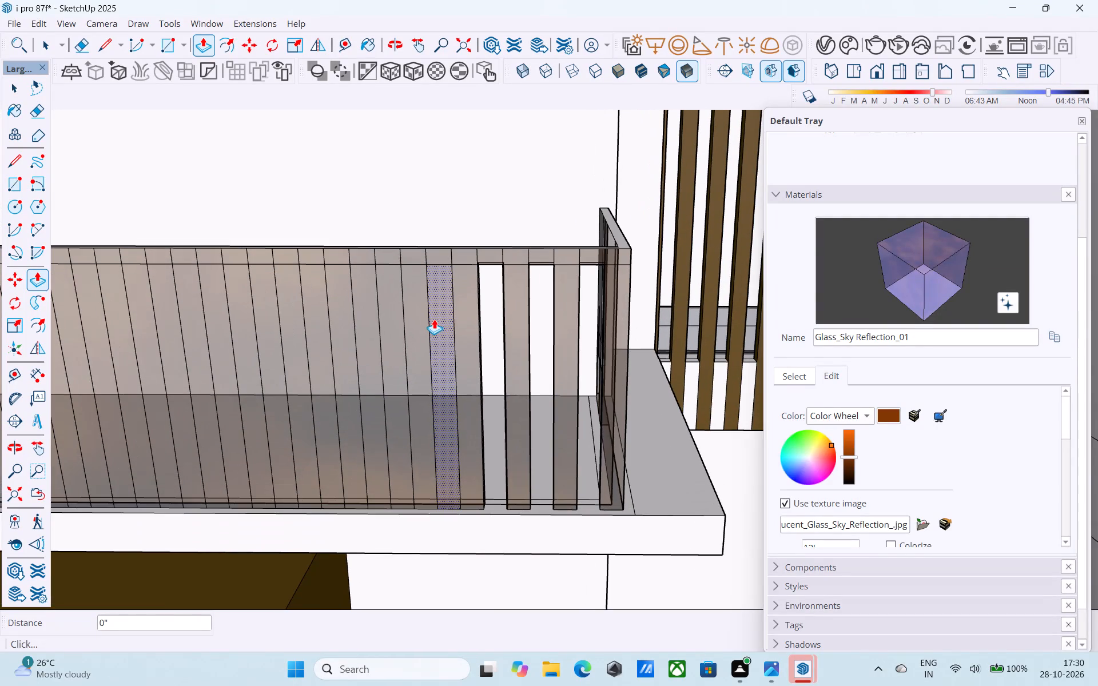
double_click(434, 319)
scroll(399, 321, "up", 4)
double_click(397, 321)
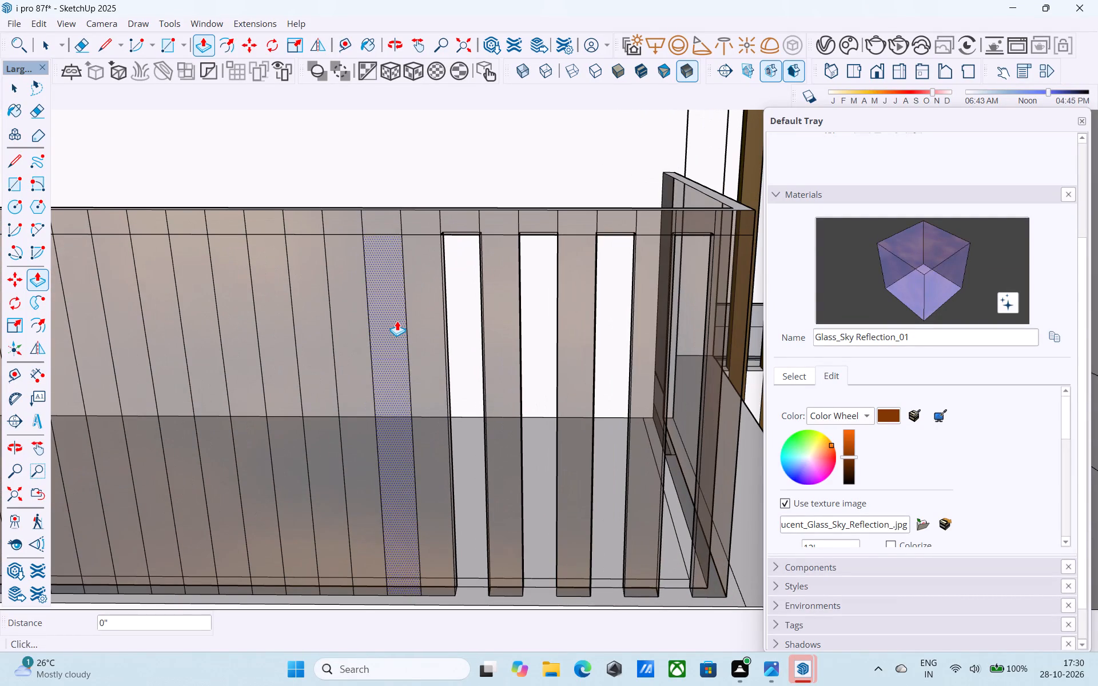
double_click(312, 321)
scroll(493, 303, "down", 5)
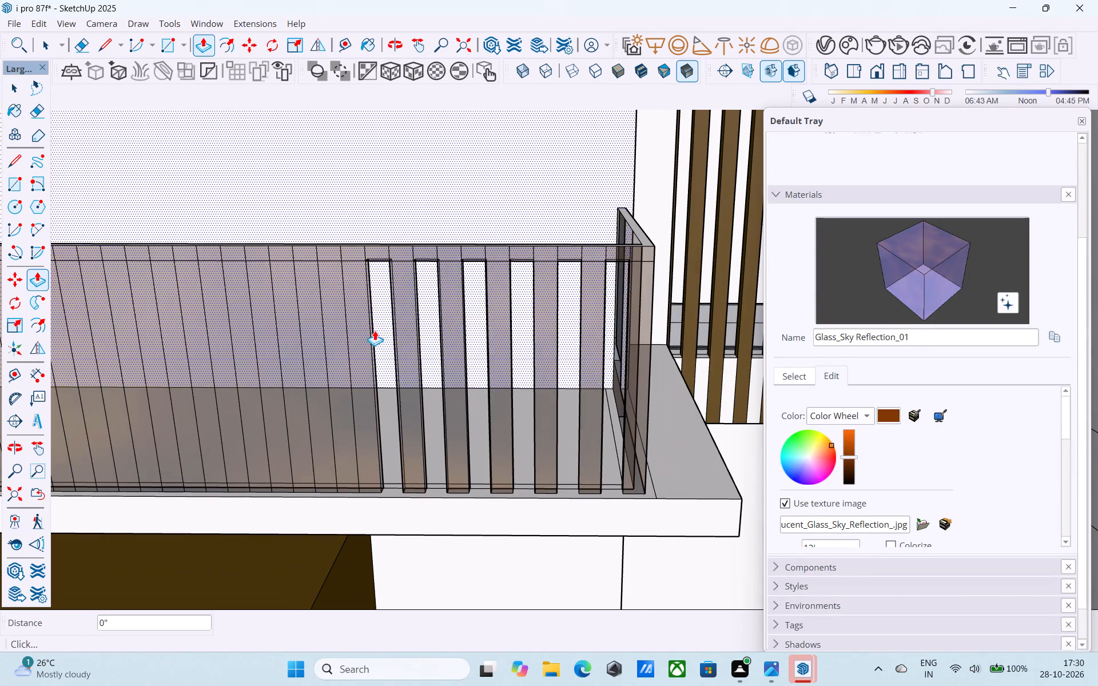
scroll(323, 344, "up", 5)
double_click(333, 339)
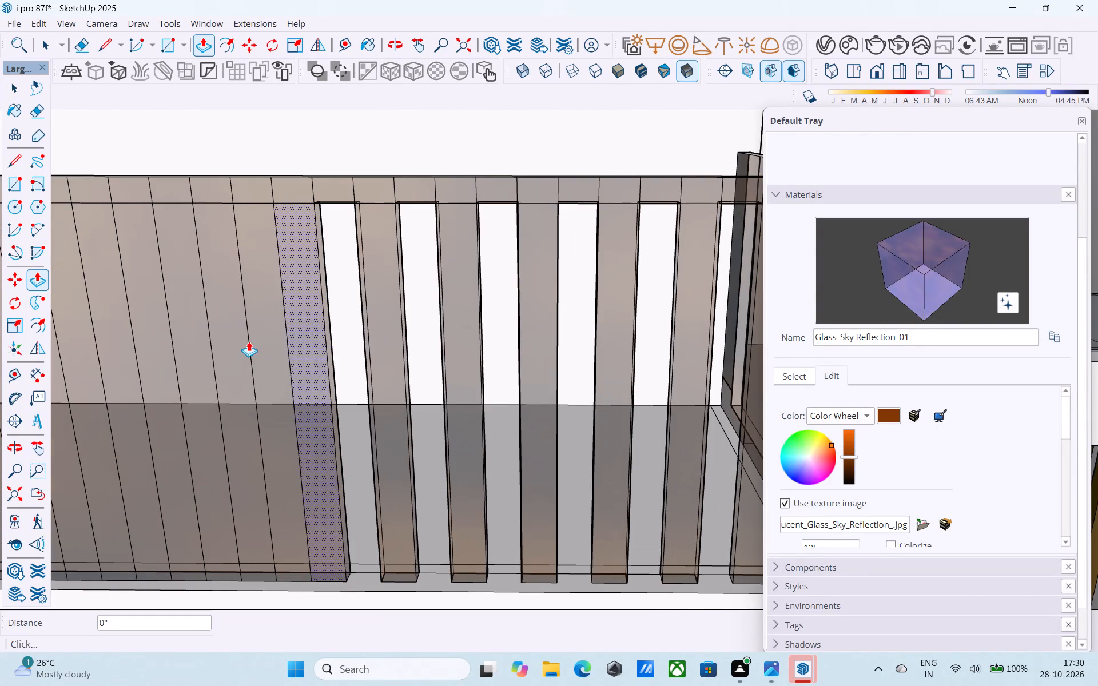
double_click(249, 341)
scroll(393, 349, "down", 6)
scroll(293, 341, "up", 6)
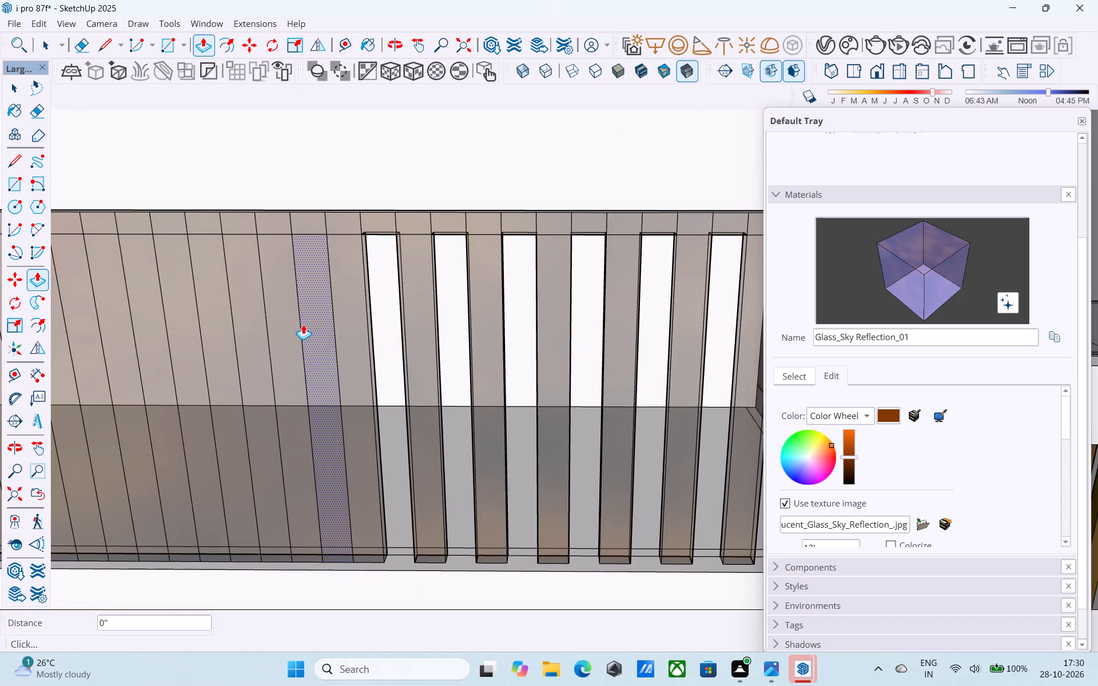
double_click(303, 324)
double_click(254, 313)
scroll(474, 318, "down", 6)
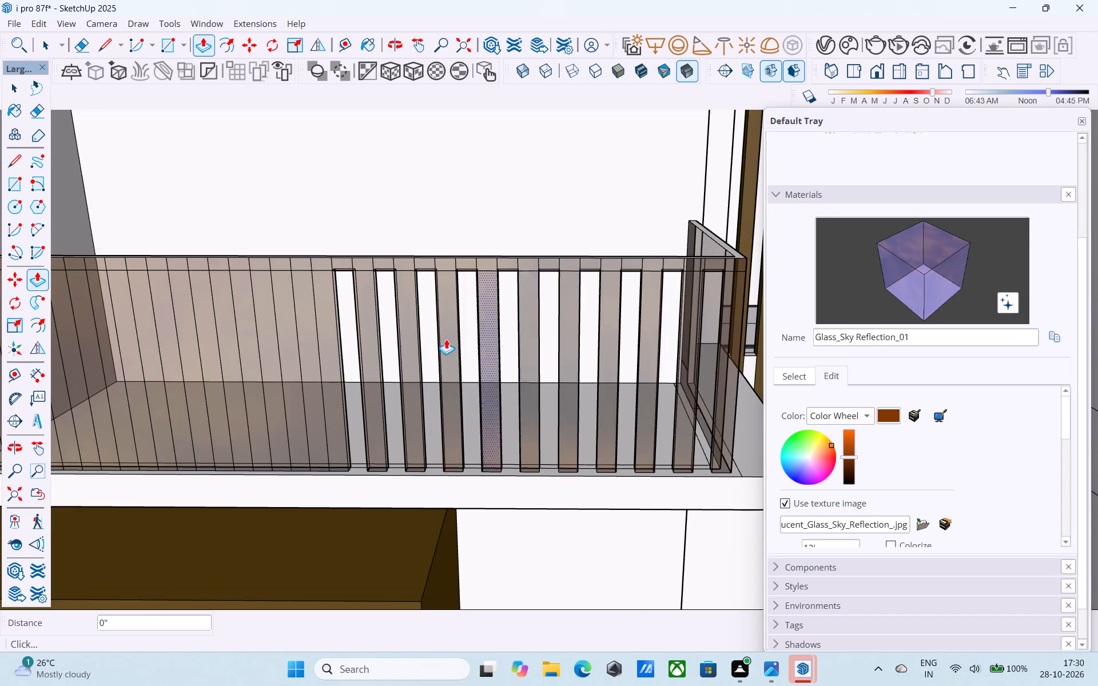
scroll(312, 333, "up", 4)
double_click(312, 333)
scroll(400, 322, "down", 6)
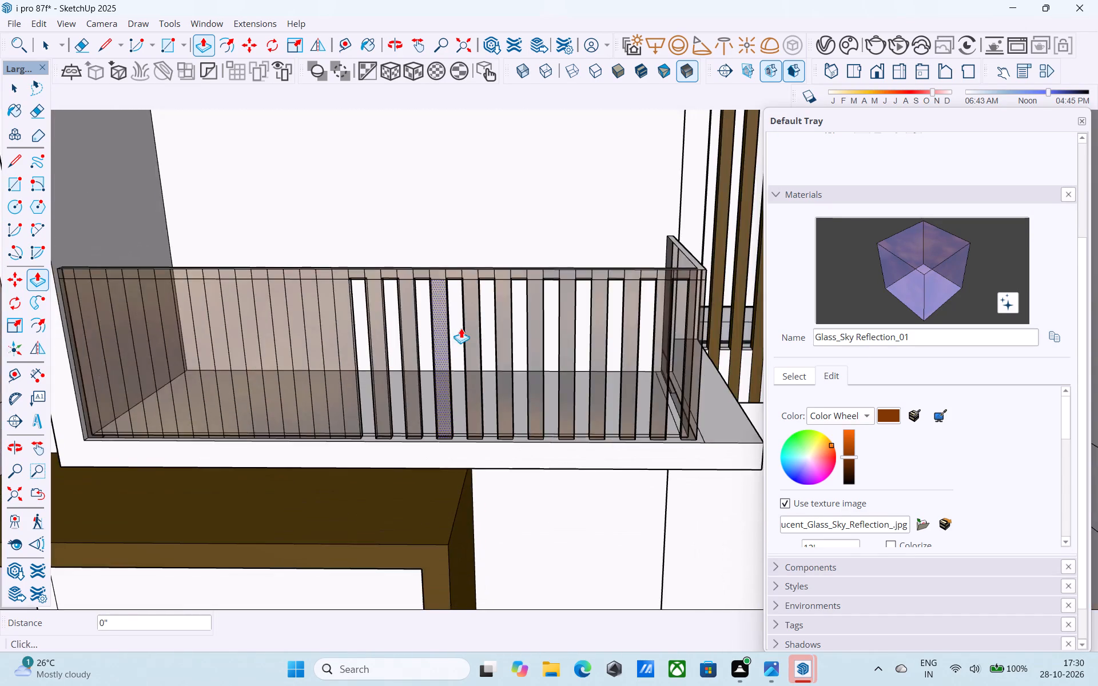
Repeat the 1 1/2" push on the remaining alternate strips up to the parapet's far end beside the balcony wall.
scroll(461, 328, "down", 10)
middle_click_drag(440, 345, 351, 336)
scroll(388, 316, "up", 13)
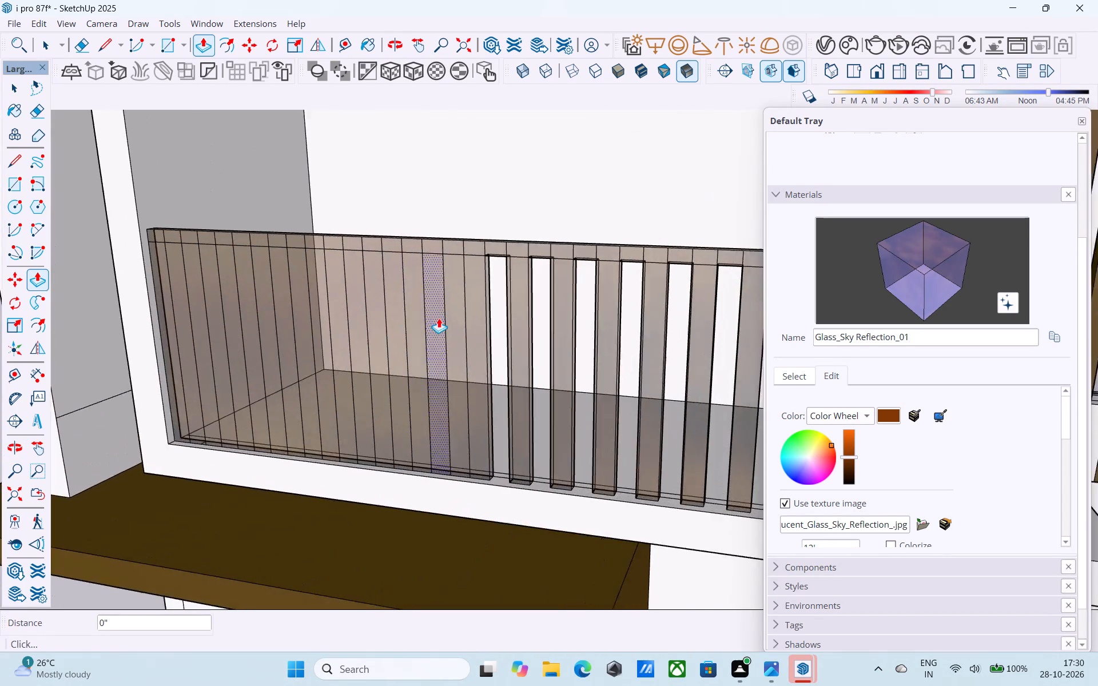
scroll(439, 318, "up", 3)
double_click(457, 320)
double_click(404, 305)
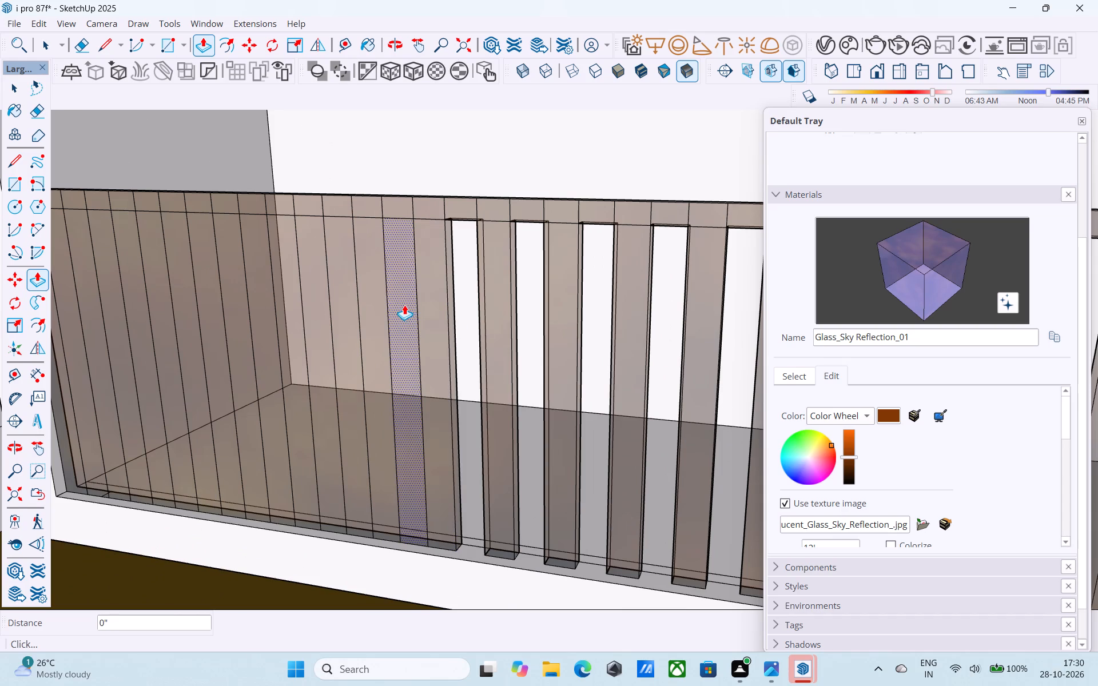
double_click(335, 302)
double_click(292, 294)
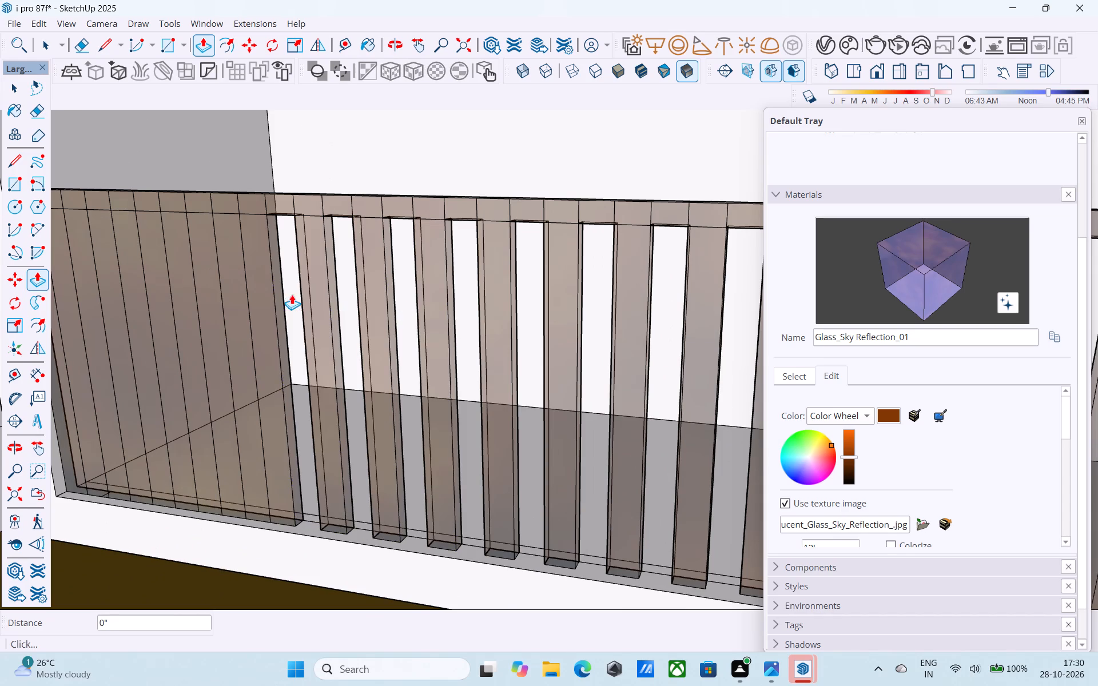
double_click(233, 273)
scroll(432, 277, "down", 6)
scroll(291, 293, "up", 8)
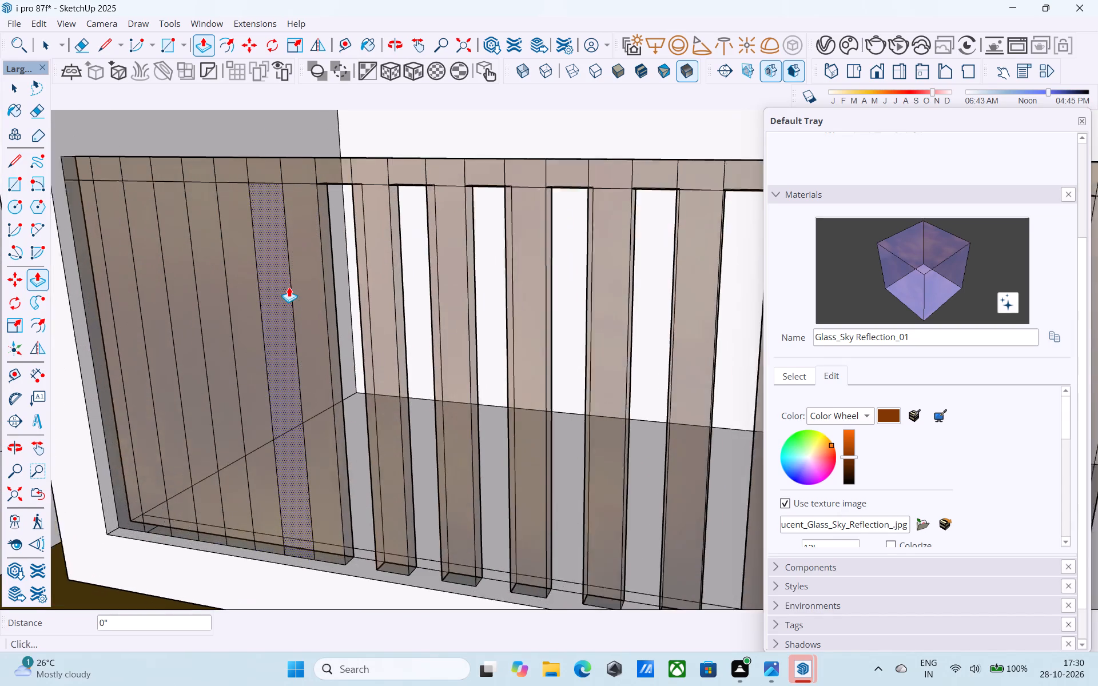
double_click(284, 284)
double_click(210, 280)
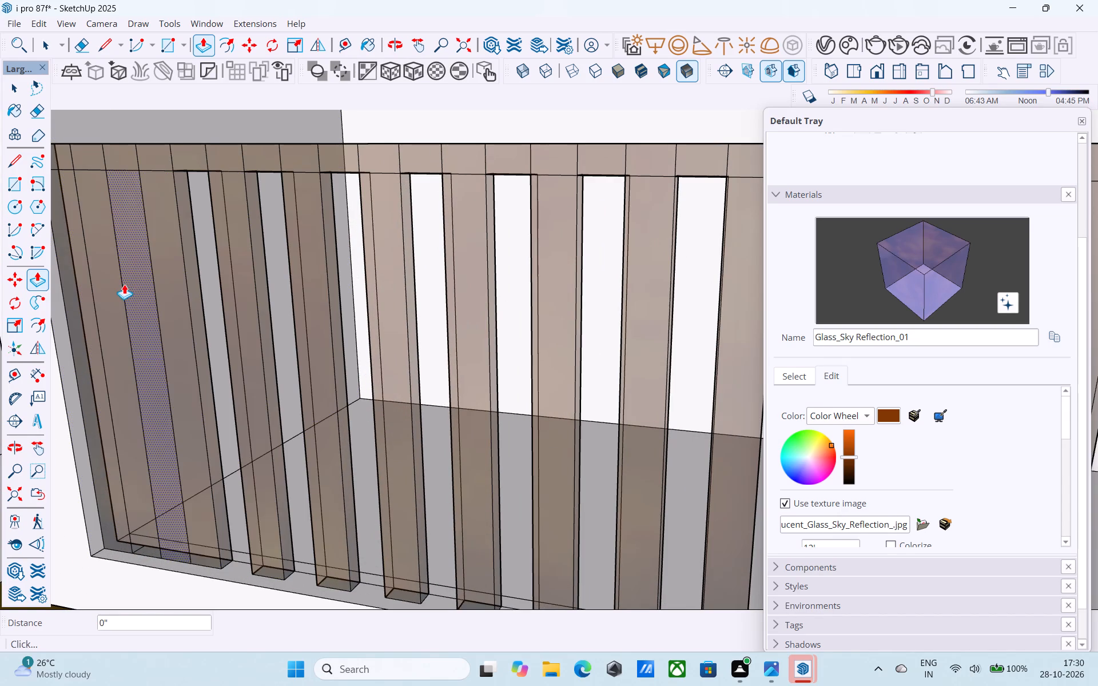
double_click(131, 284)
middle_click_drag(251, 278, 384, 262)
scroll(411, 255, "down", 5)
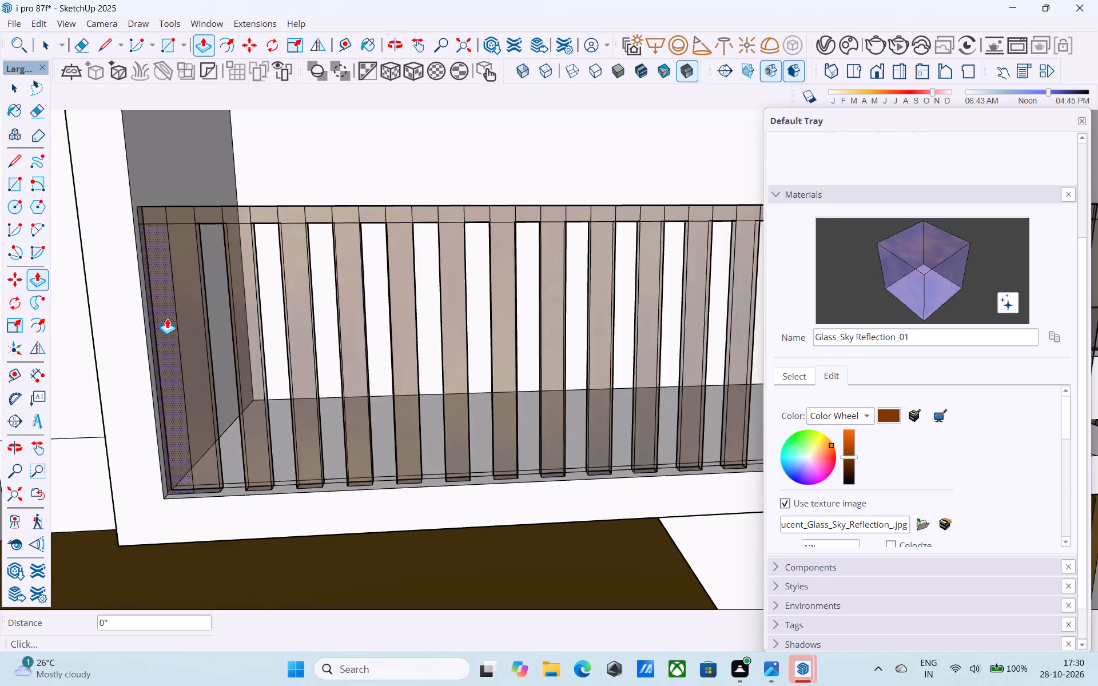
scroll(167, 318, "up", 7)
double_click(167, 317)
Copy the neighbouring white-framed balcony parapet's vertical end edge 10' 9" along its front face and divide the span into 40 equal strips.
scroll(165, 318, "down", 15)
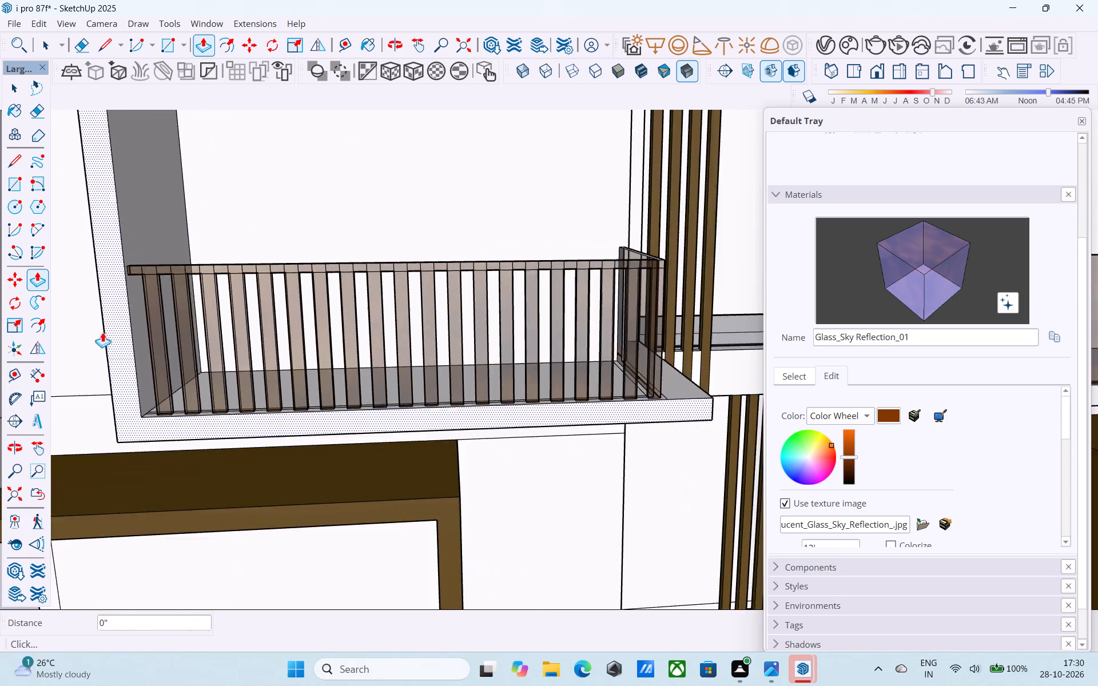
scroll(102, 332, "down", 3)
middle_click_drag(121, 334, 98, 320)
scroll(97, 318, "down", 14)
middle_click_drag(194, 328, 205, 301)
scroll(264, 293, "up", 2)
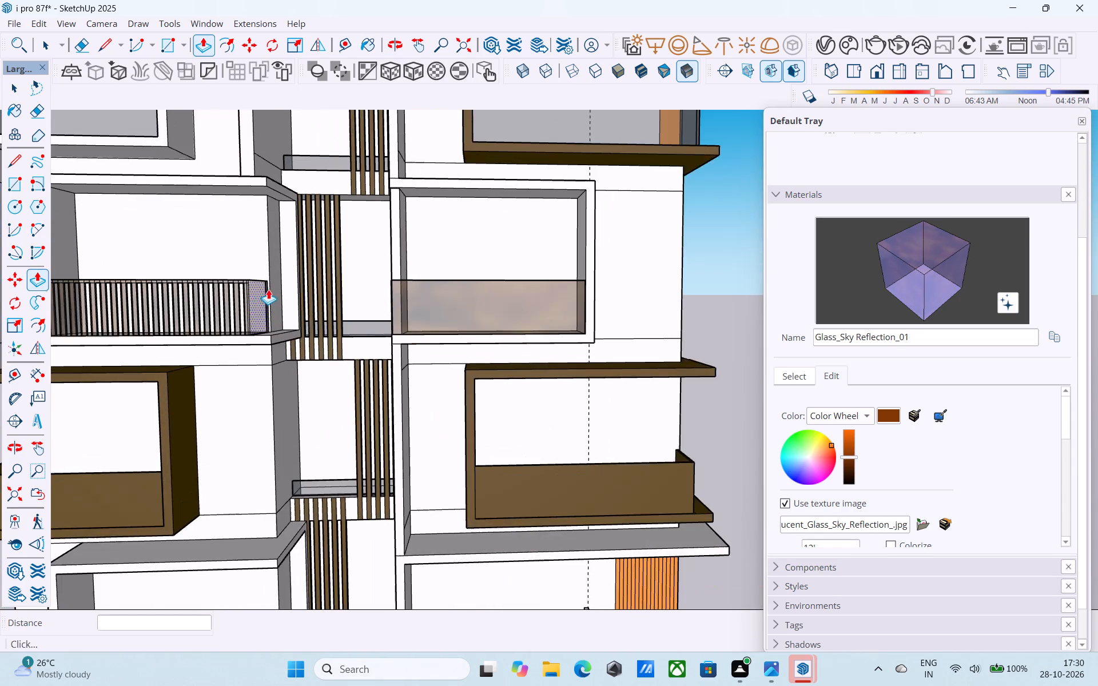
scroll(268, 289, "up", 4)
middle_click_drag(287, 289, 488, 313)
scroll(488, 313, "up", 10)
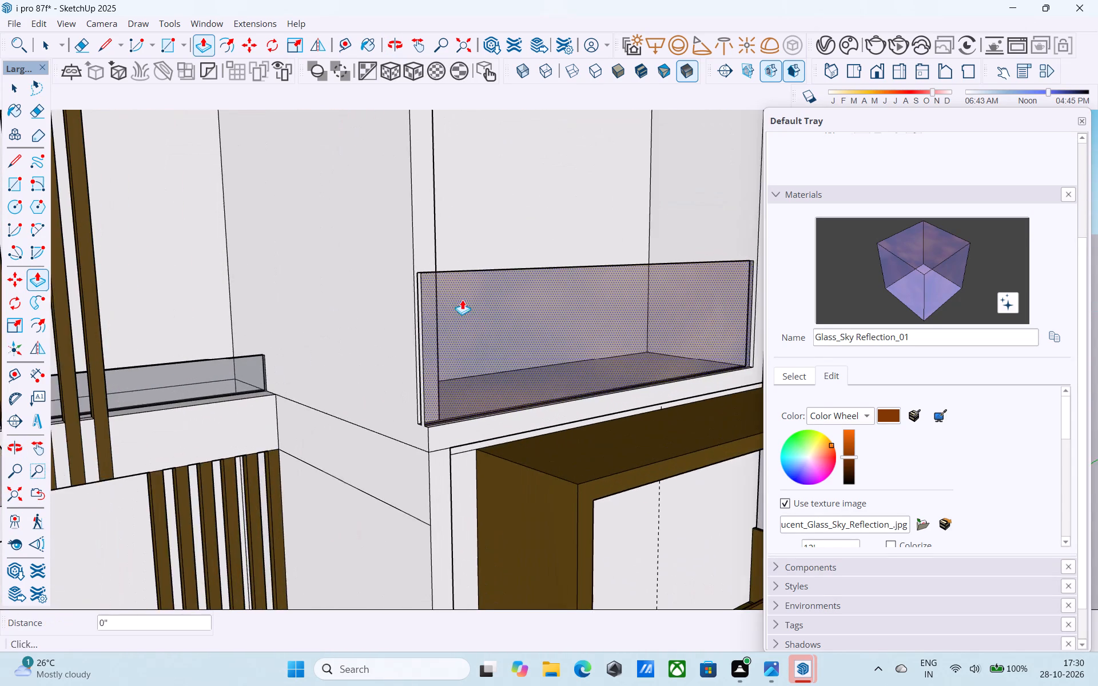
middle_click_drag(457, 301, 572, 362)
scroll(572, 358, "up", 5)
key("space")
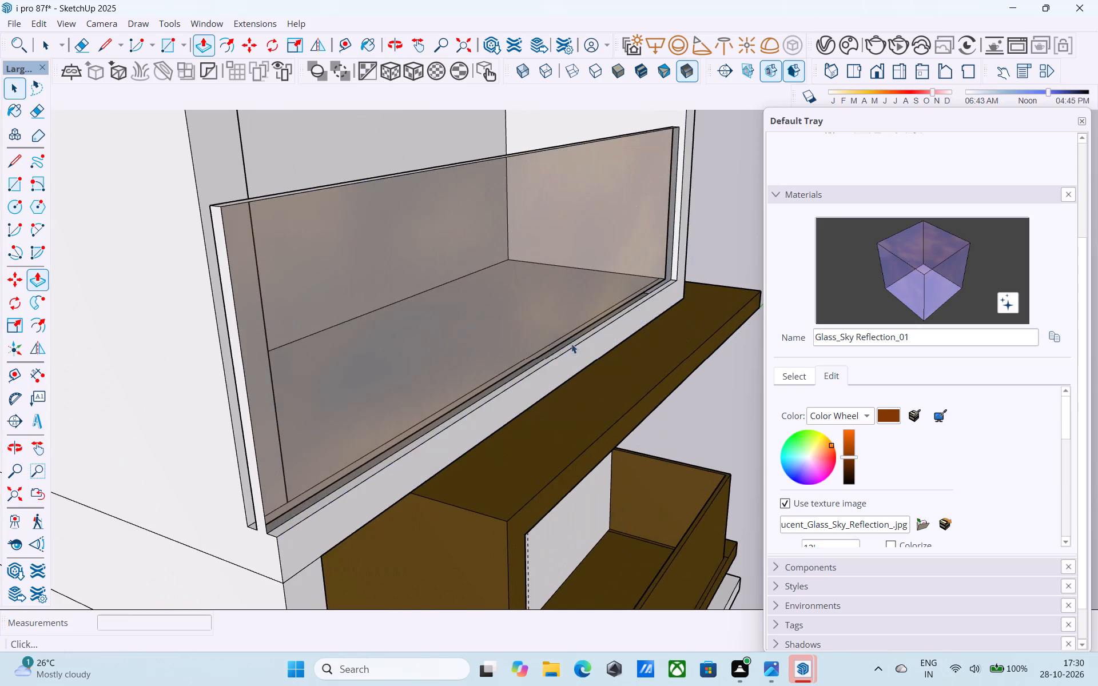
scroll(567, 338, "down", 4)
middle_click_drag(562, 334, 507, 386)
scroll(507, 386, "up", 1)
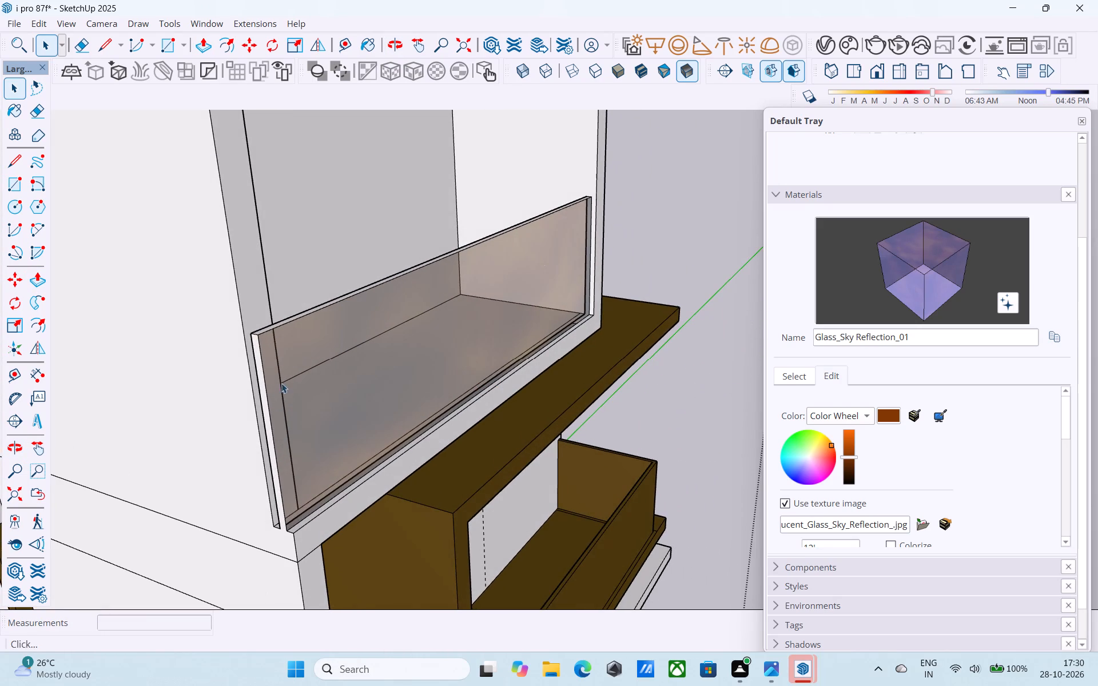
middle_click_drag(259, 362, 274, 374)
scroll(270, 373, "up", 3)
left_click(260, 365)
key("m")
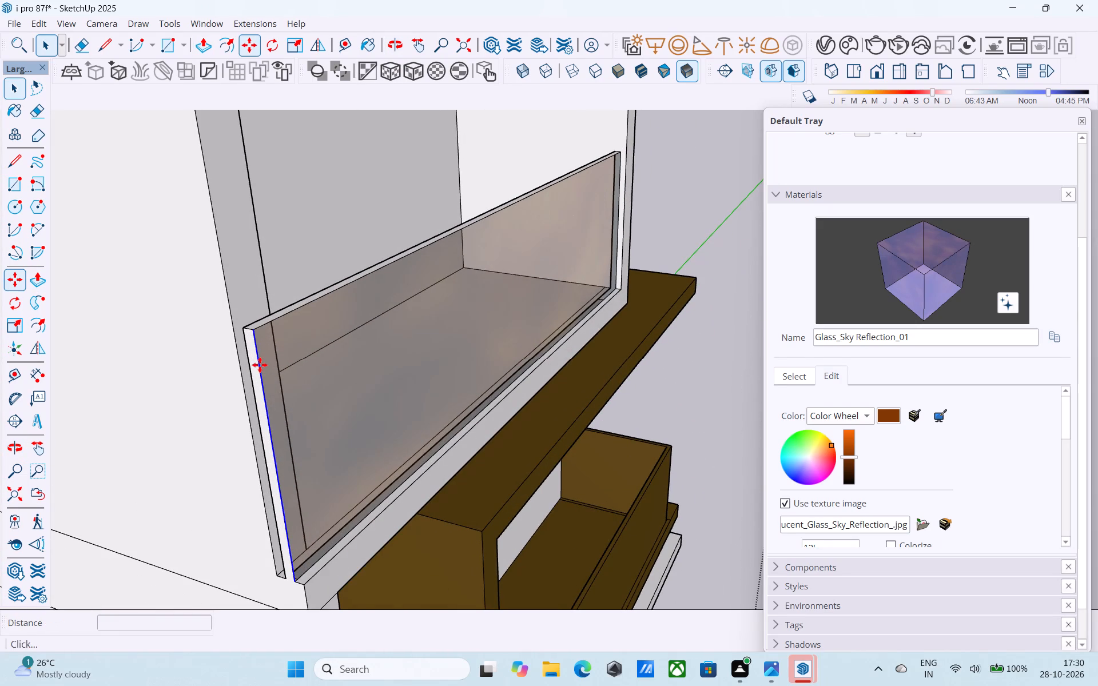
left_click(252, 334)
scroll(443, 252, "down", 4)
middle_click_drag(428, 260, 281, 388, "shift")
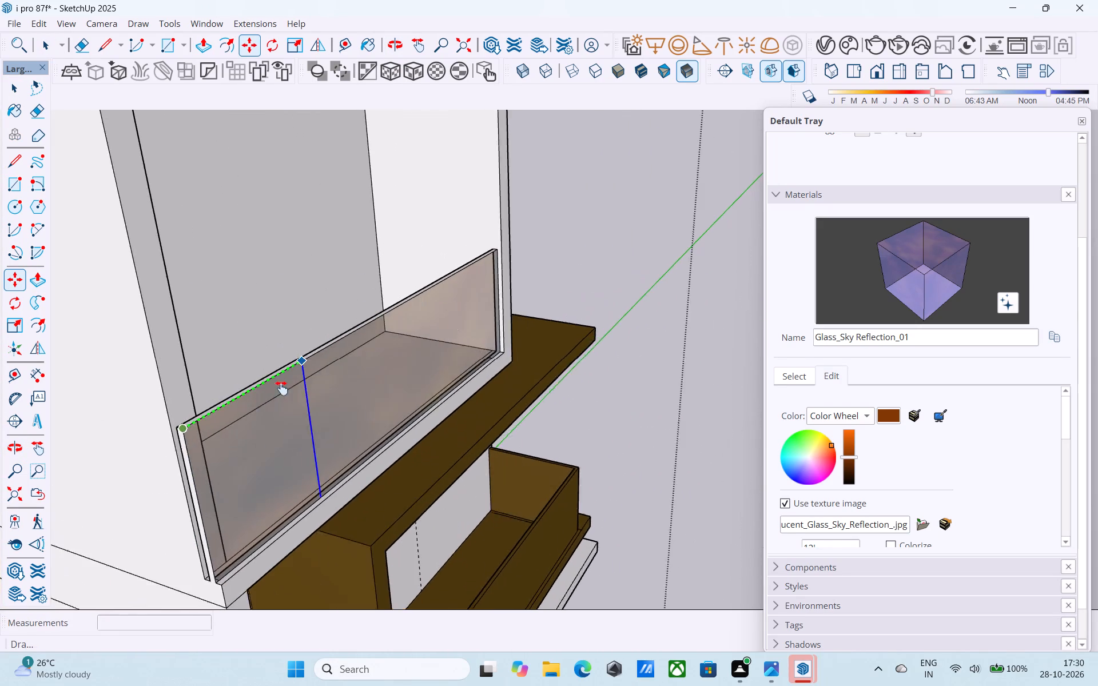
middle_click_drag(281, 388, 268, 402, "shift")
scroll(362, 334, "up", 10)
scroll(406, 286, "up", 1)
left_click(405, 285)
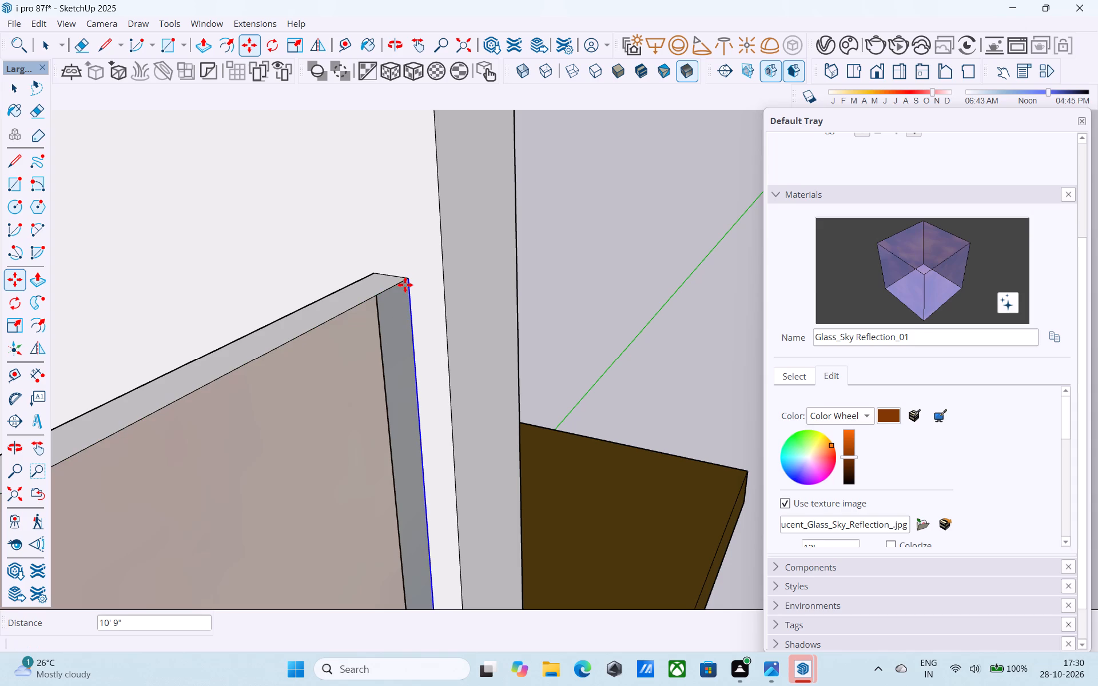
type("/40")
key("Return")
scroll(405, 285, "down", 11)
key("space")
middle_click_drag(408, 295, 315, 264)
scroll(399, 257, "down", 8)
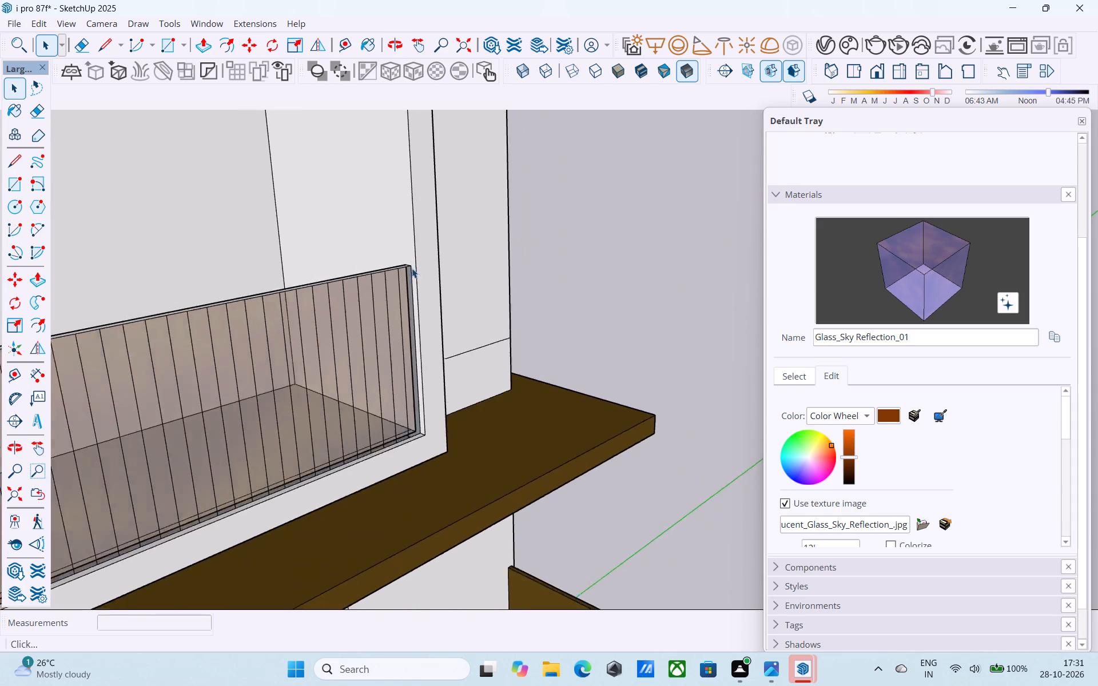
scroll(412, 268, "down", 8)
middle_click_drag(408, 269, 113, 297)
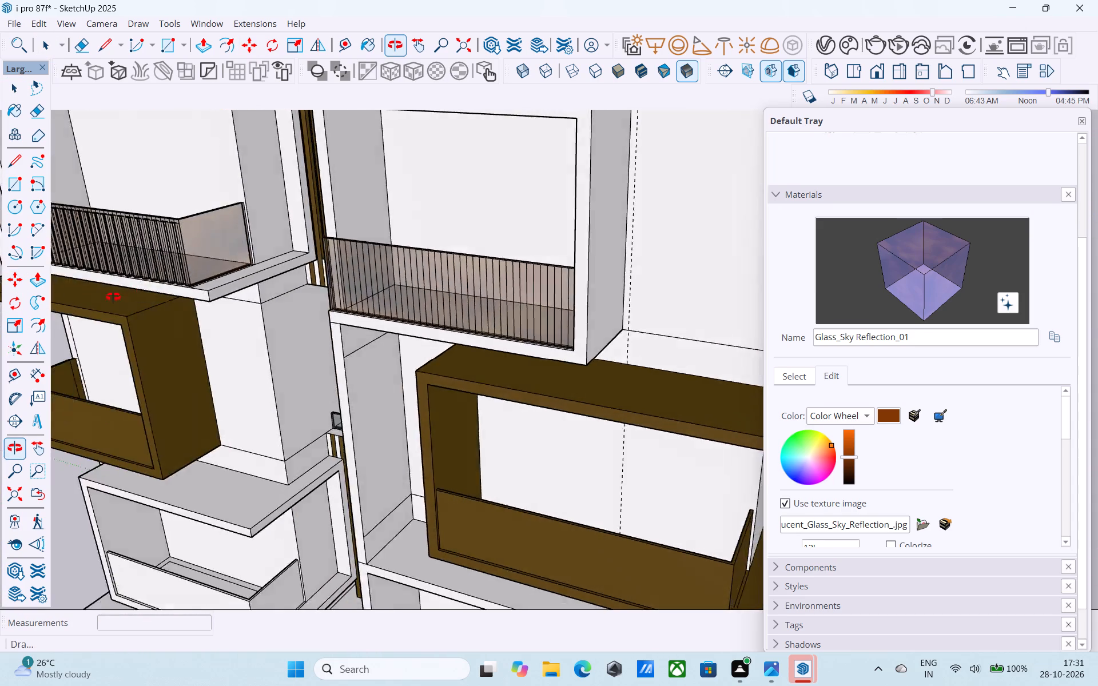
Examine the facade around the white-framed balconies, comparing the slatted railing with the neighbouring parapet divided into strips.
middle_click_drag(113, 297, 444, 246)
scroll(444, 246, "down", 5)
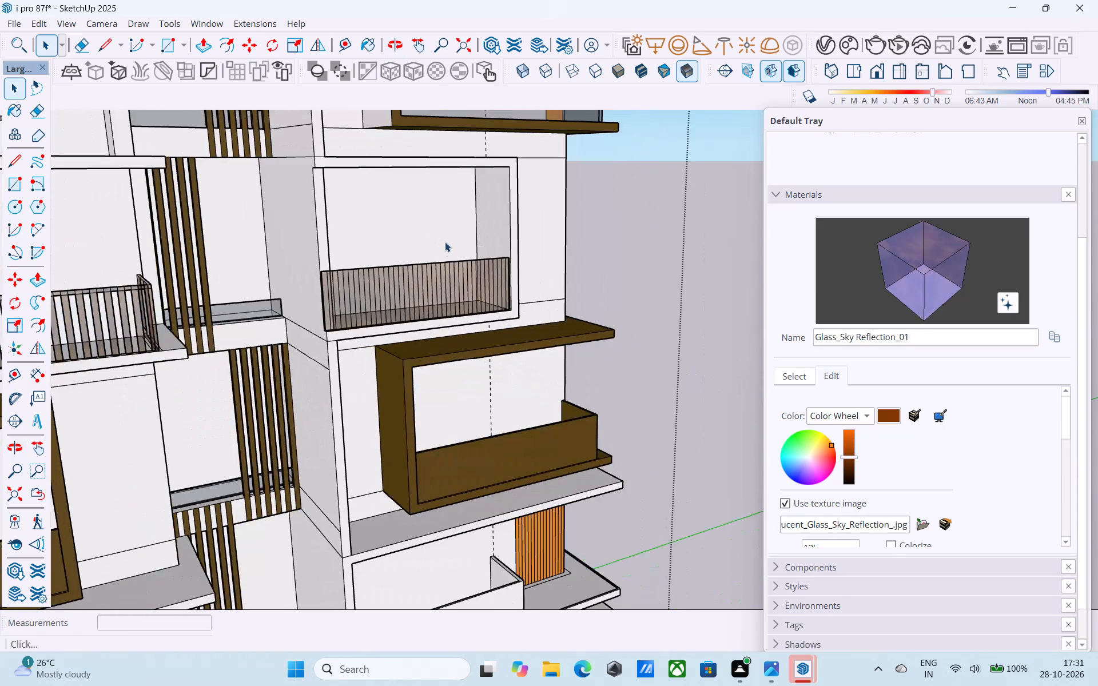
scroll(445, 242, "down", 14)
middle_click_drag(440, 287, 249, 379, "shift")
scroll(336, 348, "up", 6)
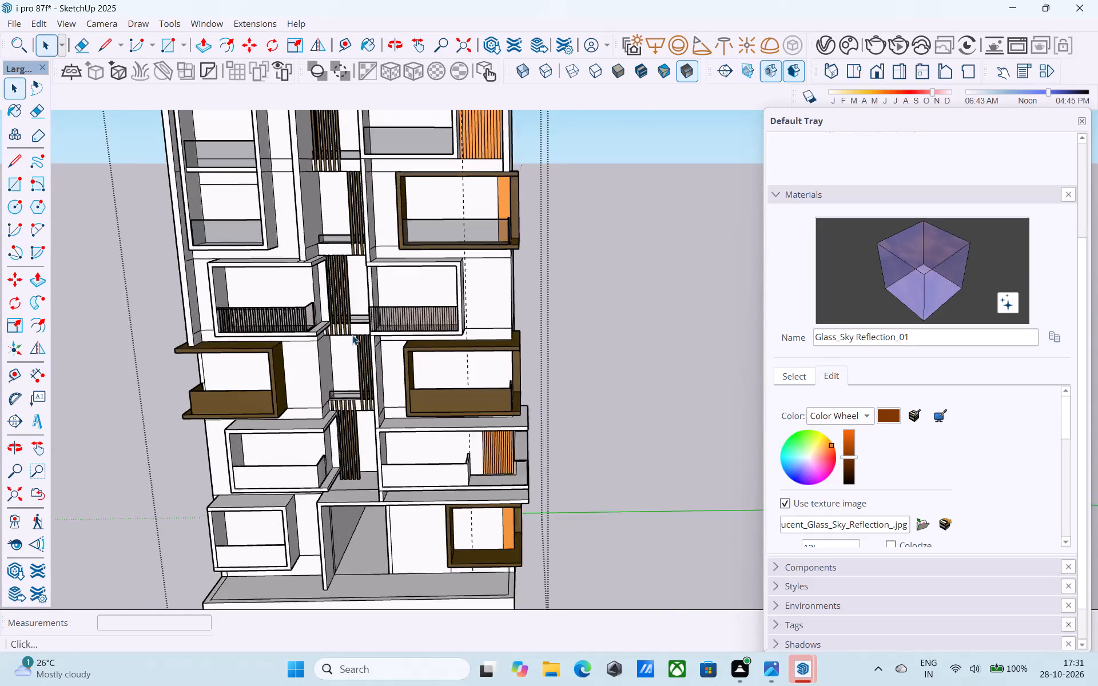
scroll(352, 335, "up", 2)
middle_click_drag(373, 351, 433, 357, "shift")
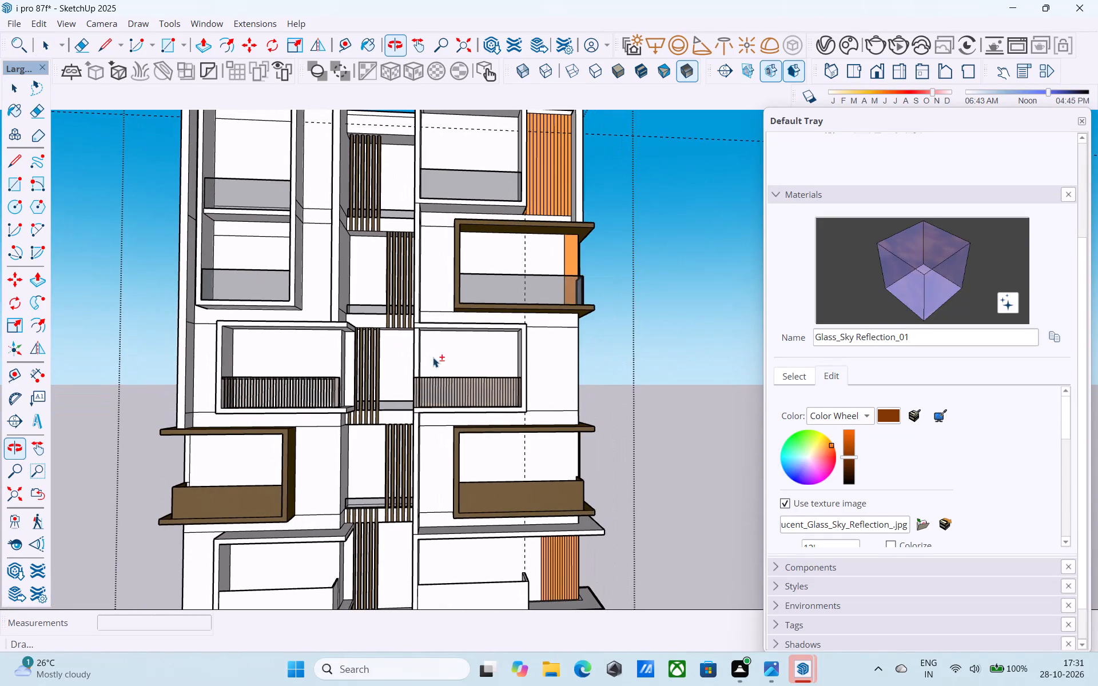
scroll(426, 364, "up", 3)
scroll(426, 364, "down", 5)
middle_click_drag(425, 364, 423, 300, "shift")
middle_click_drag(443, 340, 402, 326, "shift")
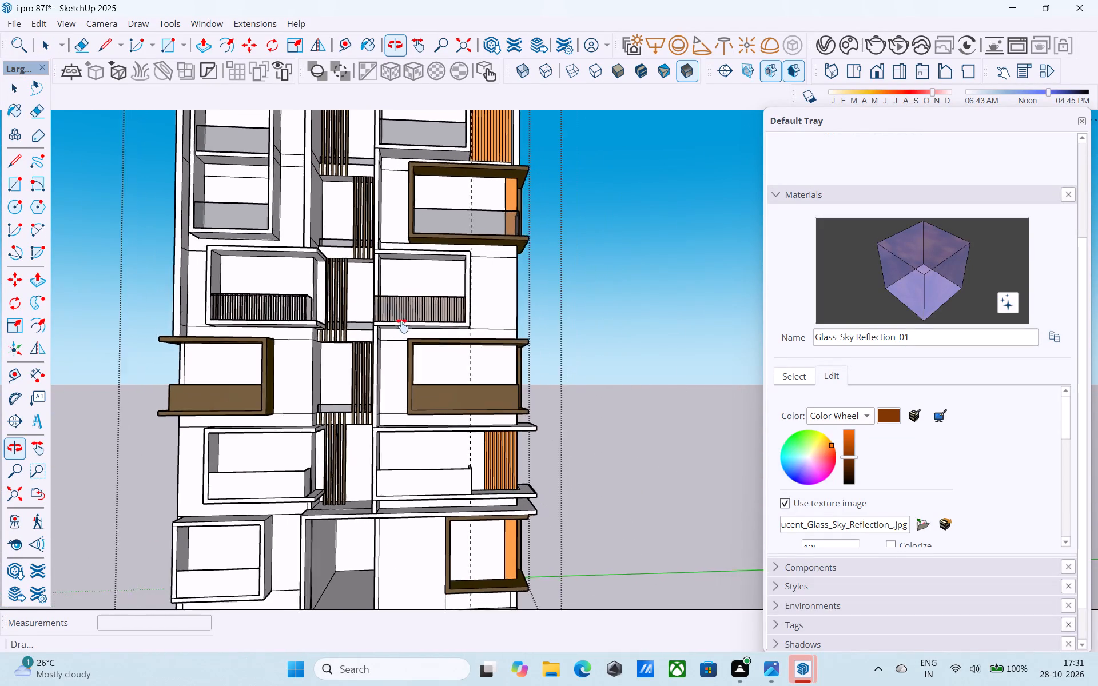
middle_click_drag(402, 326, 385, 311, "shift")
Mark 2" down from the top corner of the divided parapet's end edge nearest the brown slatted screen with the Line tool.
scroll(385, 313, "up", 1, "shift")
scroll(355, 289, "up", 7)
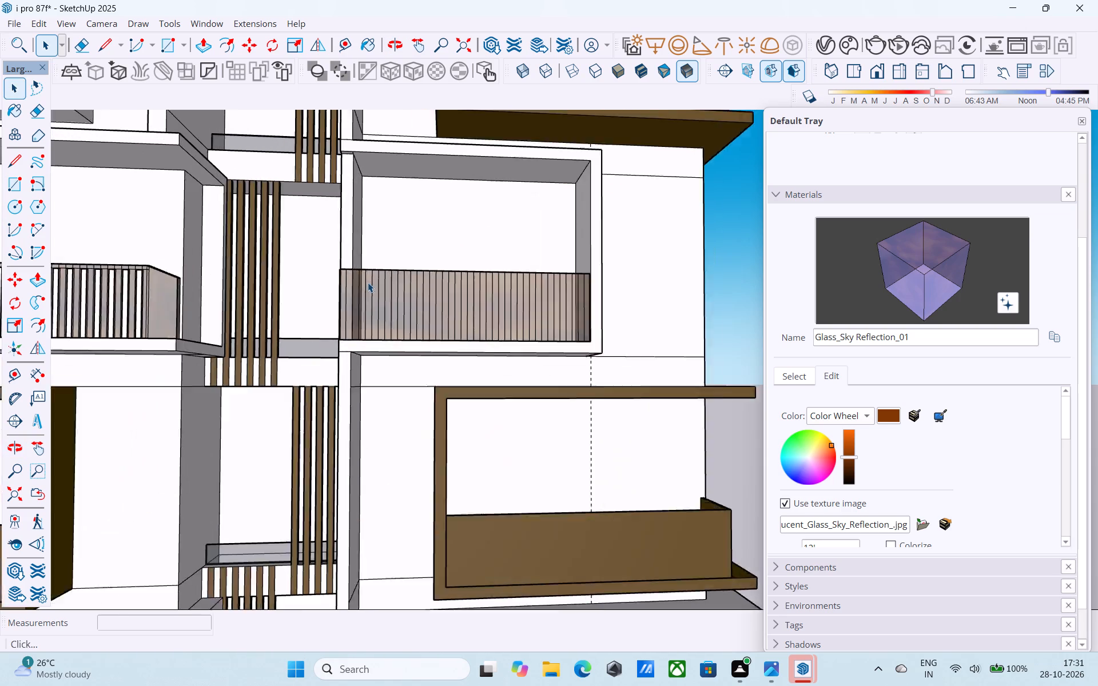
scroll(368, 282, "up", 19)
middle_click_drag(351, 283, 395, 496)
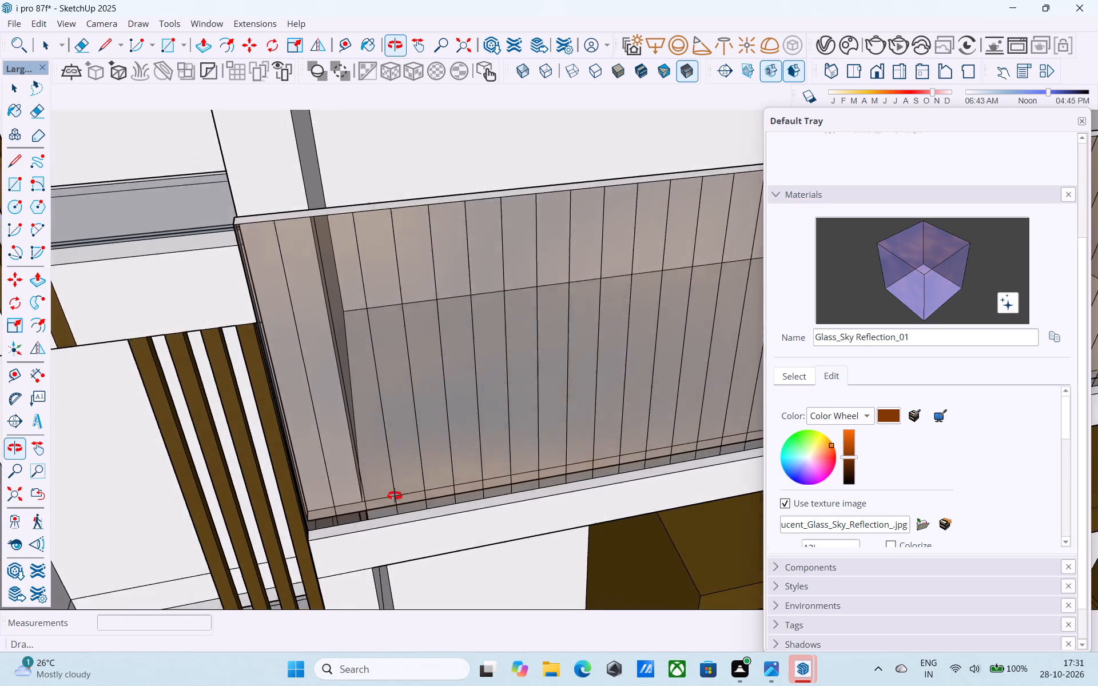
middle_click_drag(395, 496, 399, 512)
scroll(399, 512, "up", 1)
middle_click_drag(398, 436, 439, 517, "shift")
scroll(404, 384, "up", 2)
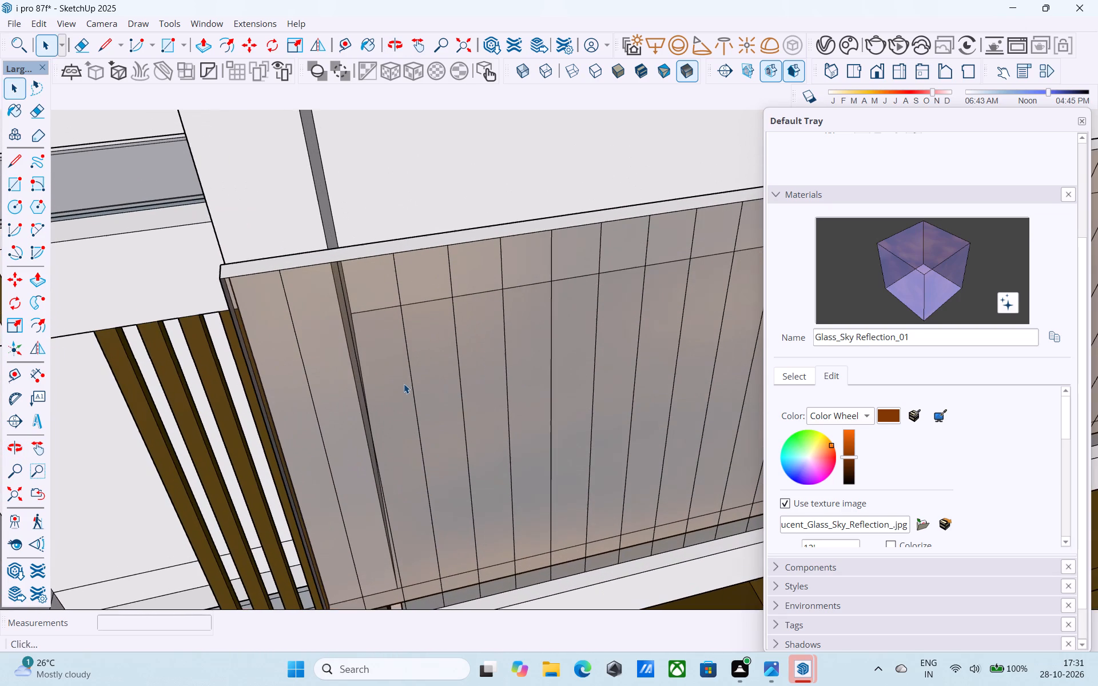
left_click(400, 379)
scroll(400, 379, "up", 1)
middle_click_drag(400, 379, 432, 348)
key("l")
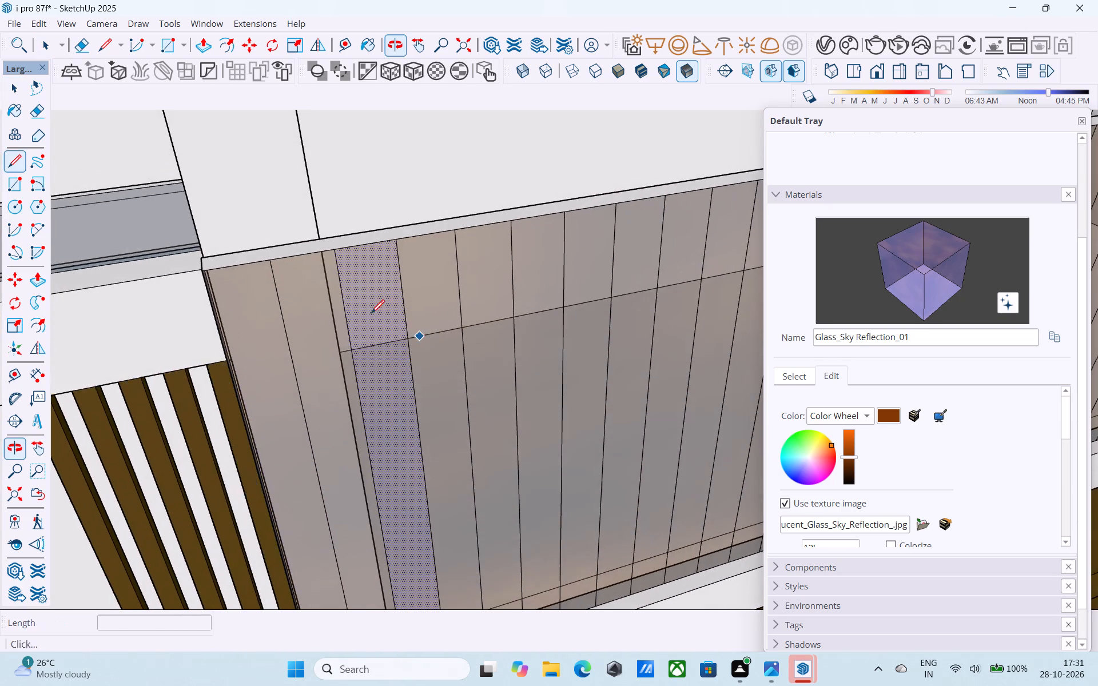
middle_click_drag(274, 286, 338, 243)
scroll(235, 281, "up", 7)
left_click(178, 303)
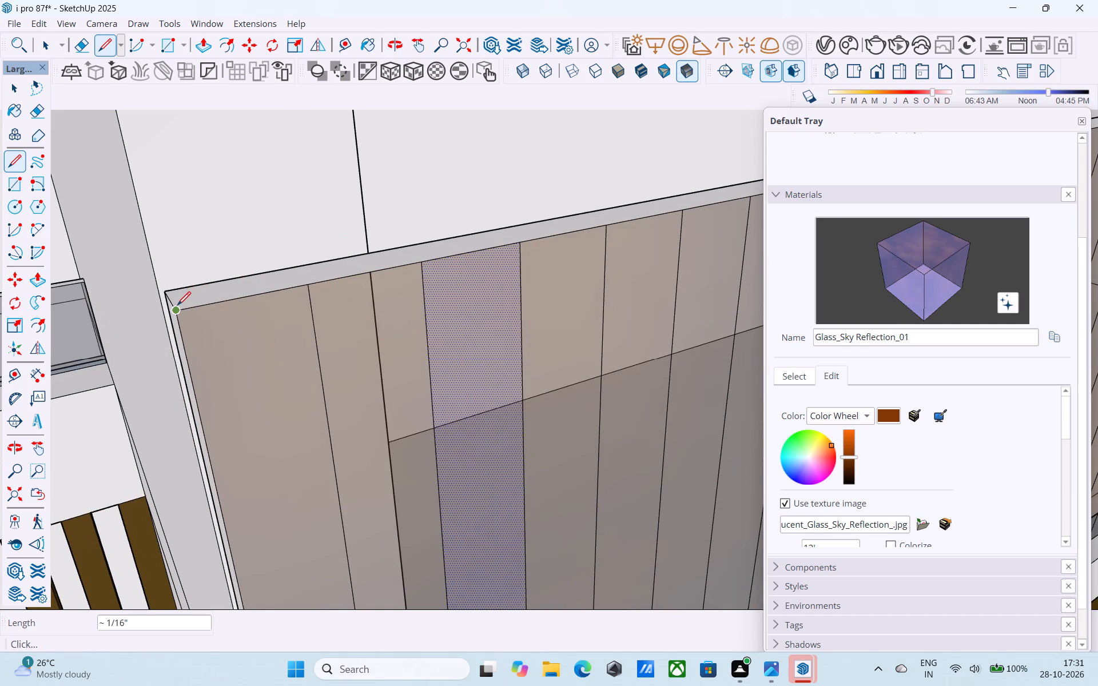
key("l")
left_click(178, 311)
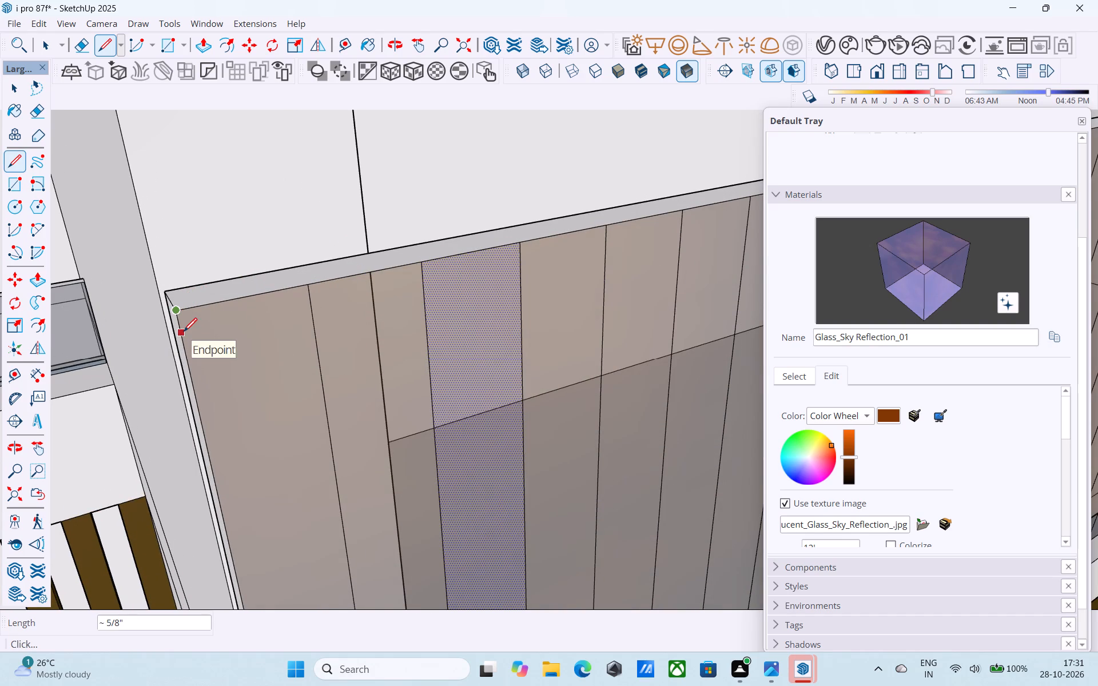
type("2\"")
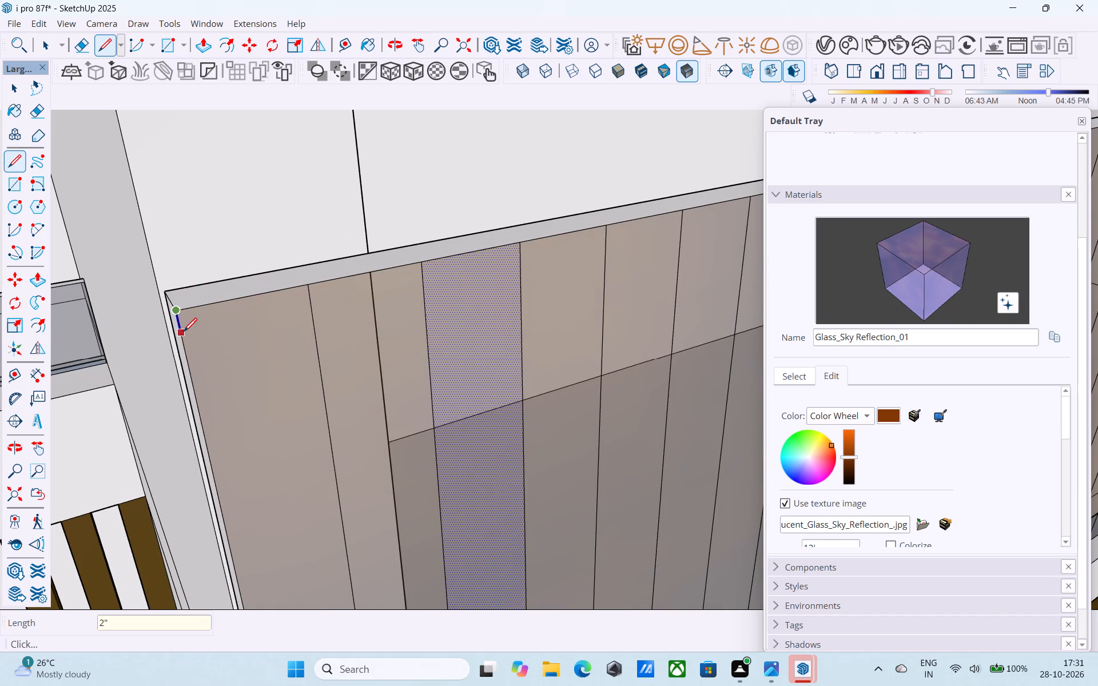
key("Return")
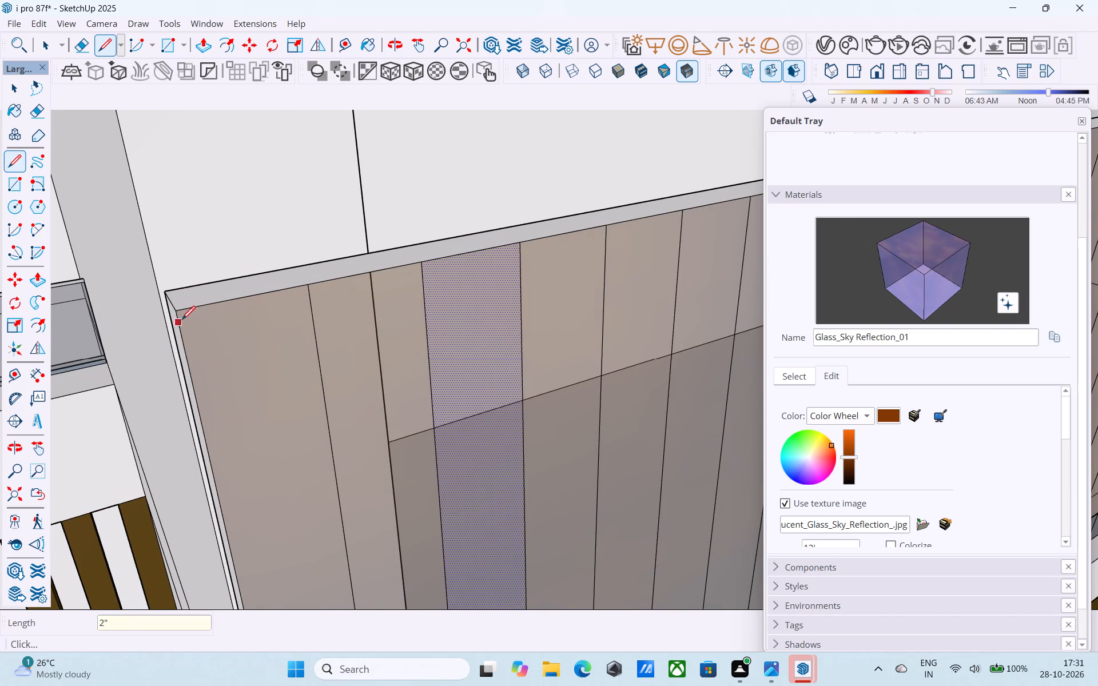
Draw a 10' 9" top rail line across the parapet's front face from the 2" mark to the far end edge.
left_click(174, 313)
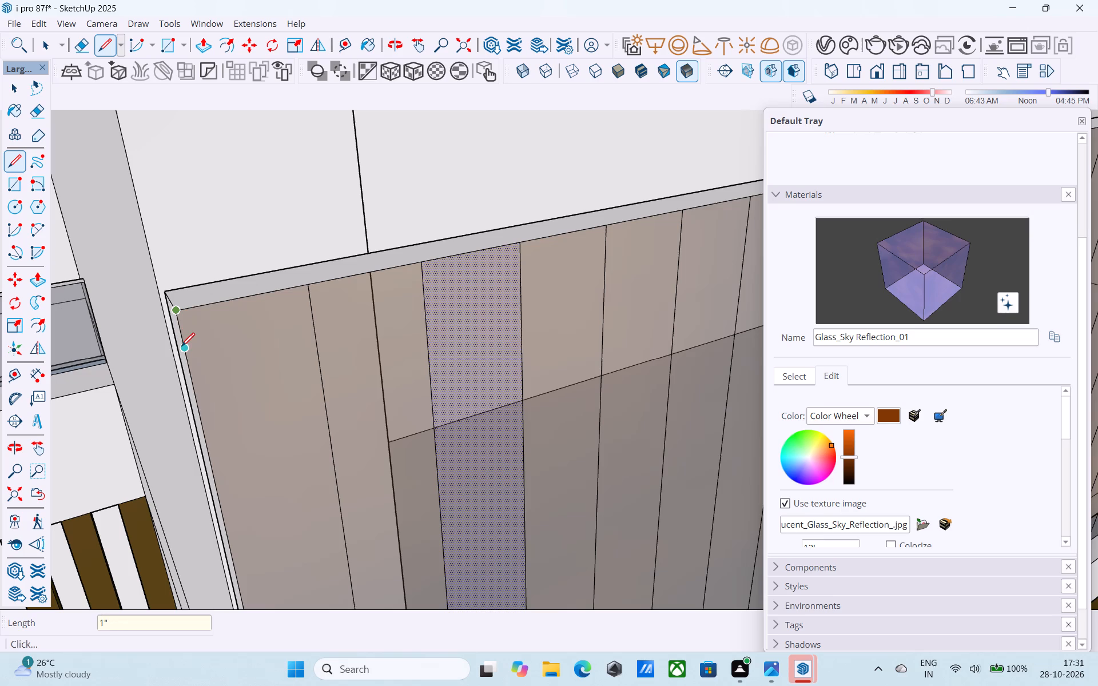
left_click(190, 383)
left_click(192, 386)
scroll(149, 403, "down", 18)
middle_click(149, 404)
scroll(666, 276, "up", 6)
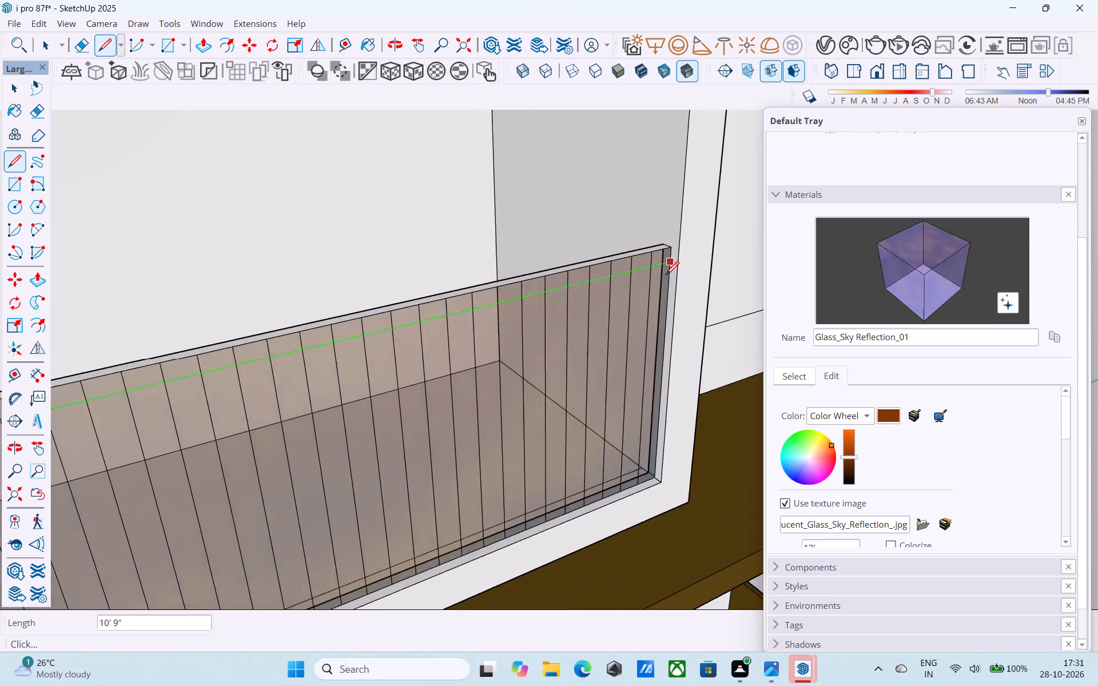
scroll(666, 276, "up", 8)
left_click(674, 253)
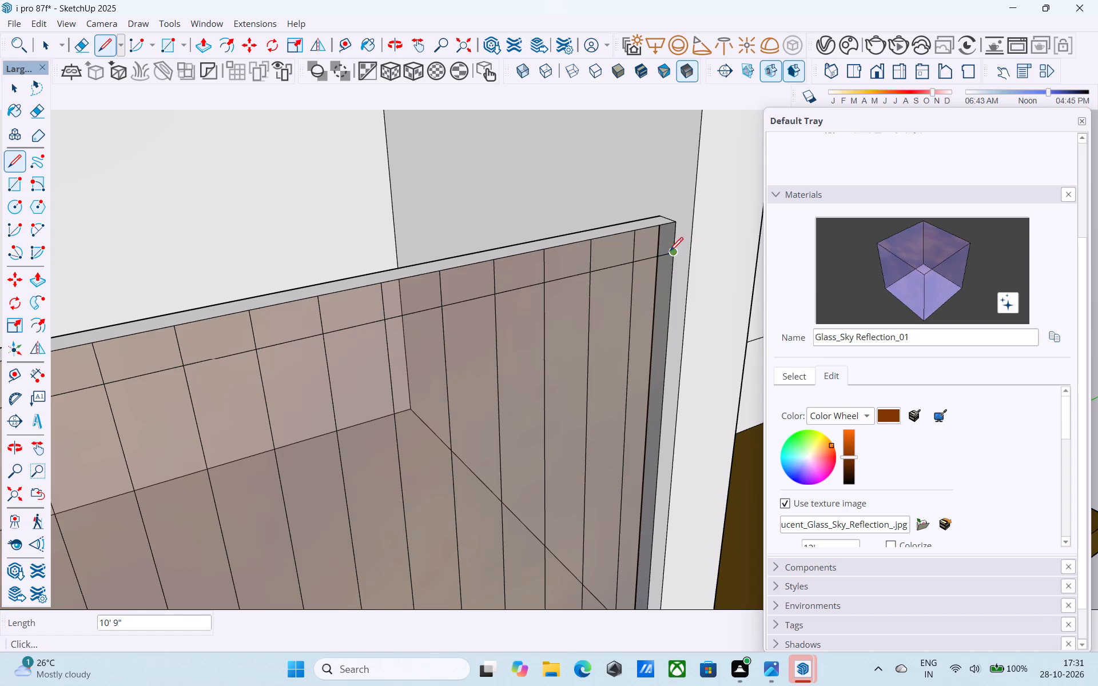
Erase the short strip division lines above the top rail line, working from the parapet's far end toward its middle.
key("e")
left_click_drag(640, 252, 609, 260)
left_click_drag(597, 260, 550, 266)
left_click_drag(513, 264, 478, 281)
left_click_drag(482, 287, 547, 265)
left_click_drag(416, 288, 457, 286)
left_click_drag(371, 306, 424, 301)
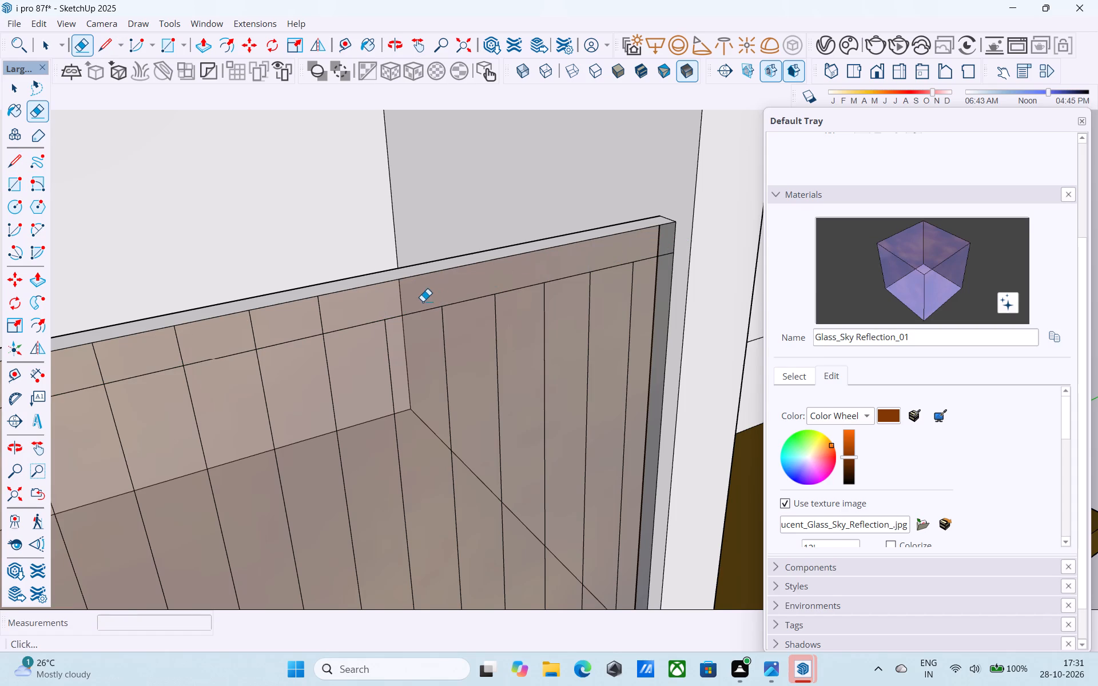
middle_click_drag(423, 301, 662, 237)
left_click_drag(609, 243, 373, 291)
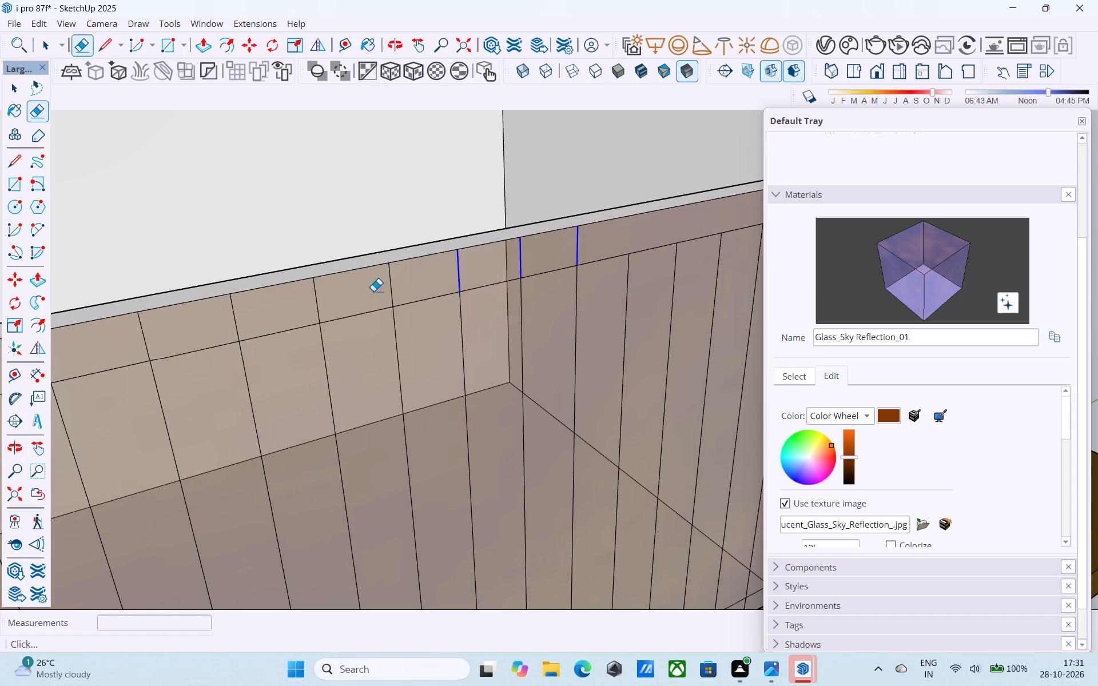
left_click_drag(373, 291, 243, 322)
middle_click_drag(352, 325, 706, 243, "shift")
left_click_drag(661, 225, 620, 230)
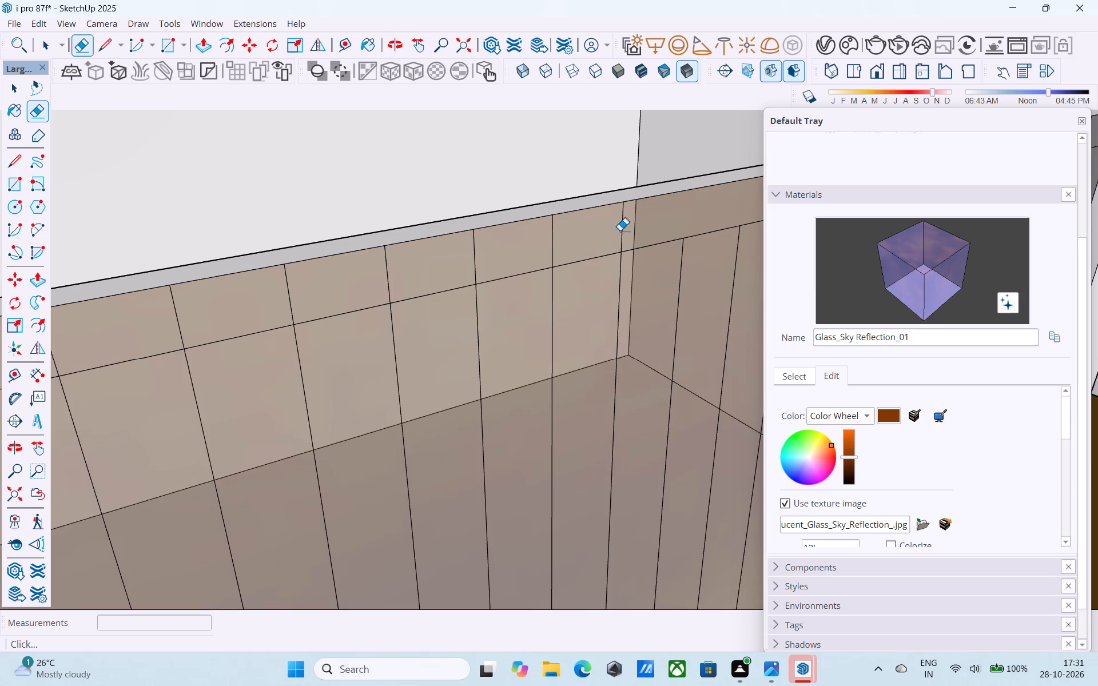
left_click_drag(620, 230, 280, 304)
Continue erasing the strip division lines above the top rail line across the middle of the parapet.
middle_click_drag(249, 306, 623, 230)
left_click_drag(598, 230, 535, 247)
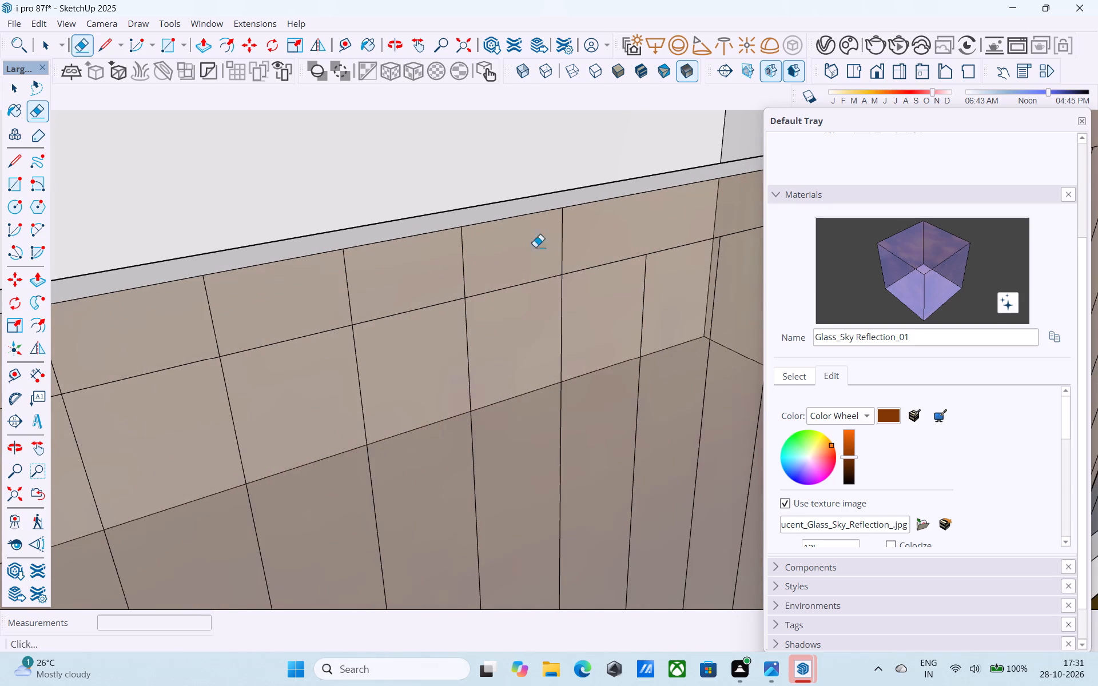
left_click_drag(535, 247, 262, 314)
middle_click_drag(242, 316, 648, 216)
left_click_drag(663, 209, 213, 321)
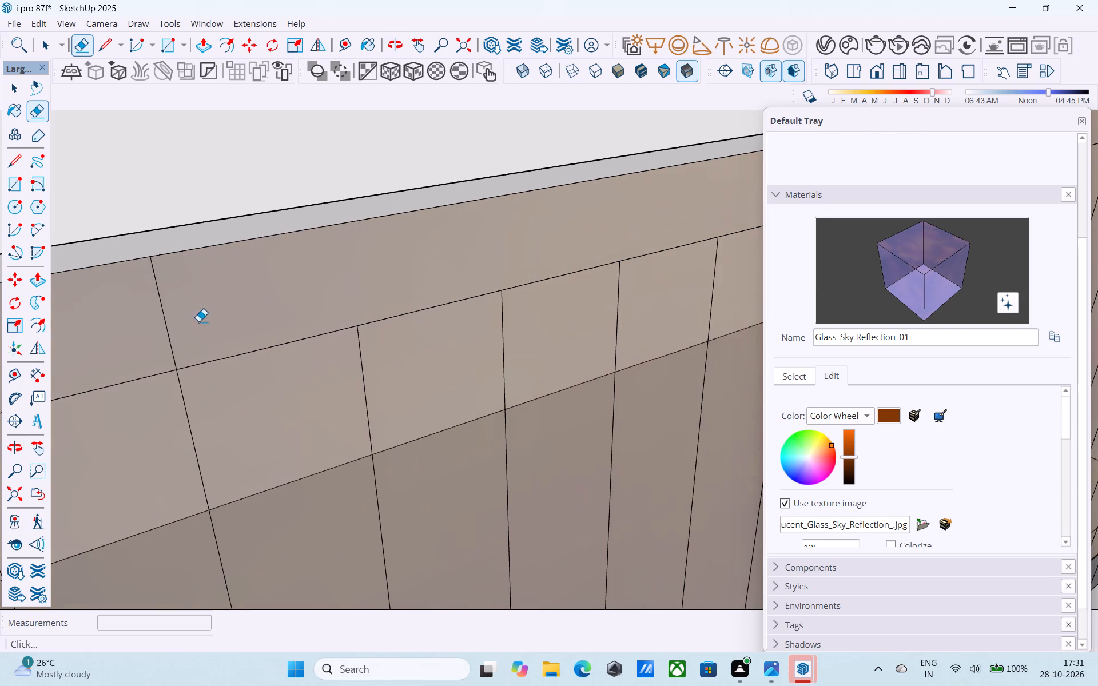
middle_click_drag(269, 310, 663, 233)
left_click_drag(563, 249, 158, 333)
middle_click_drag(218, 313, 332, 284, "shift")
middle_click_drag(303, 293, 344, 280)
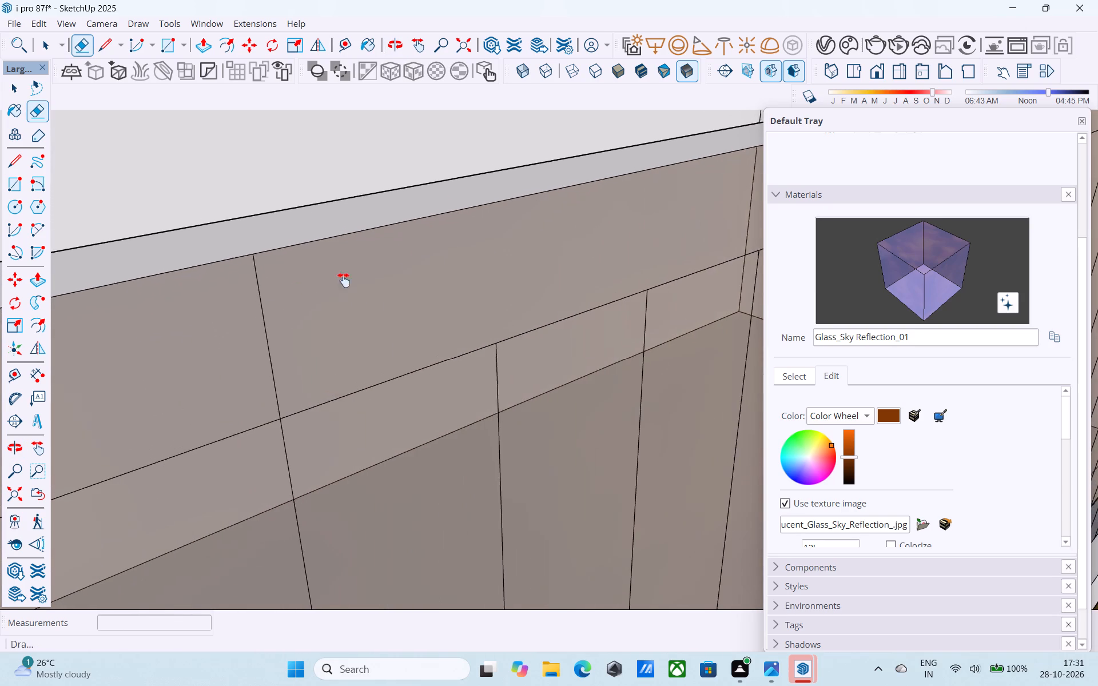
middle_click_drag(344, 280, 470, 240)
scroll(427, 252, "up", 1, "shift")
left_click_drag(468, 240, 220, 302)
middle_click_drag(170, 318, 575, 195)
scroll(575, 192, "down", 9)
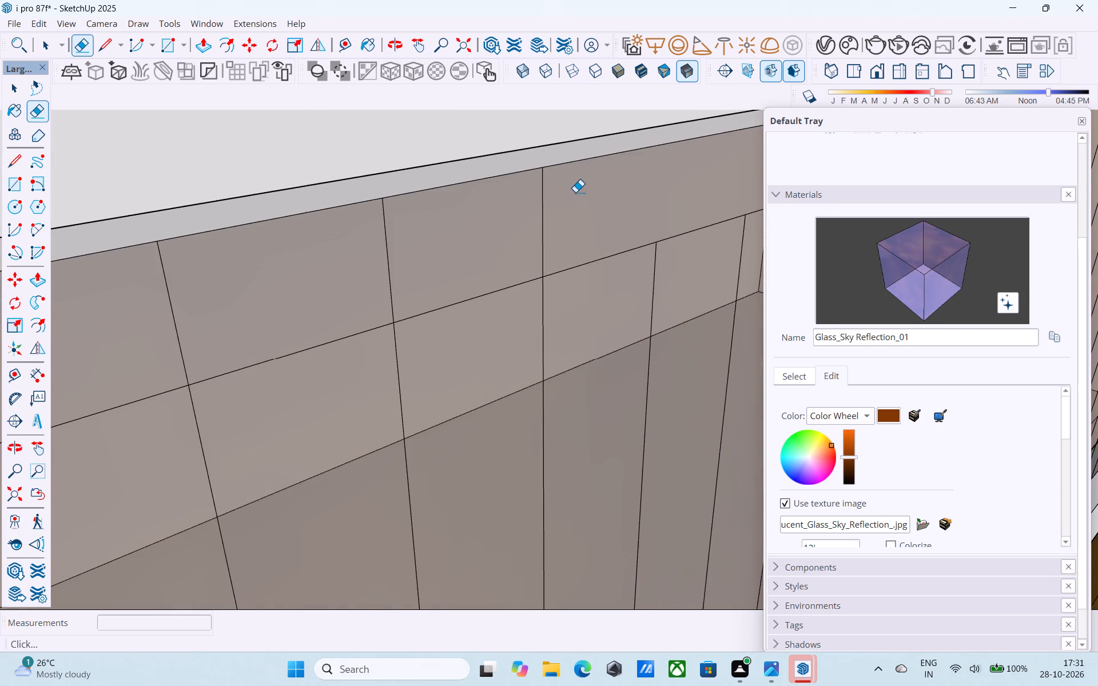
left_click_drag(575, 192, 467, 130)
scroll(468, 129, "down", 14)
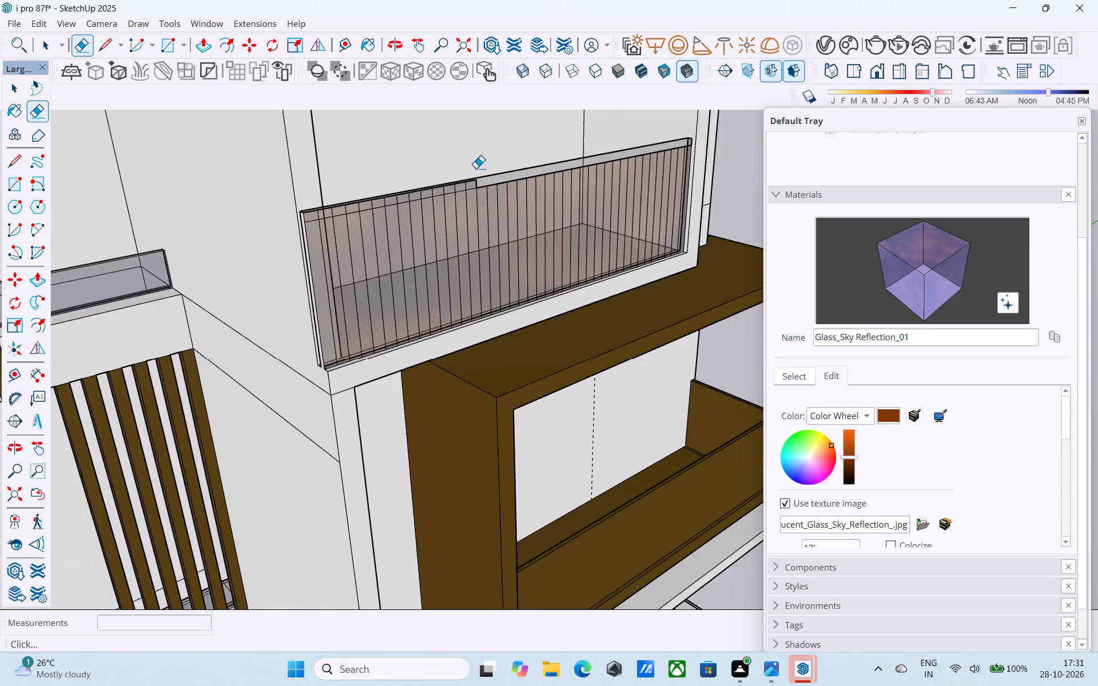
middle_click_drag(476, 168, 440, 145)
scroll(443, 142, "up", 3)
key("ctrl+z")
Erase the remaining strip division lines above the top rail line up to the parapet's end beside the brown slatted screen.
scroll(475, 153, "up", 8)
left_click_drag(475, 198, 327, 232)
scroll(352, 224, "down", 4)
scroll(412, 213, "down", 2)
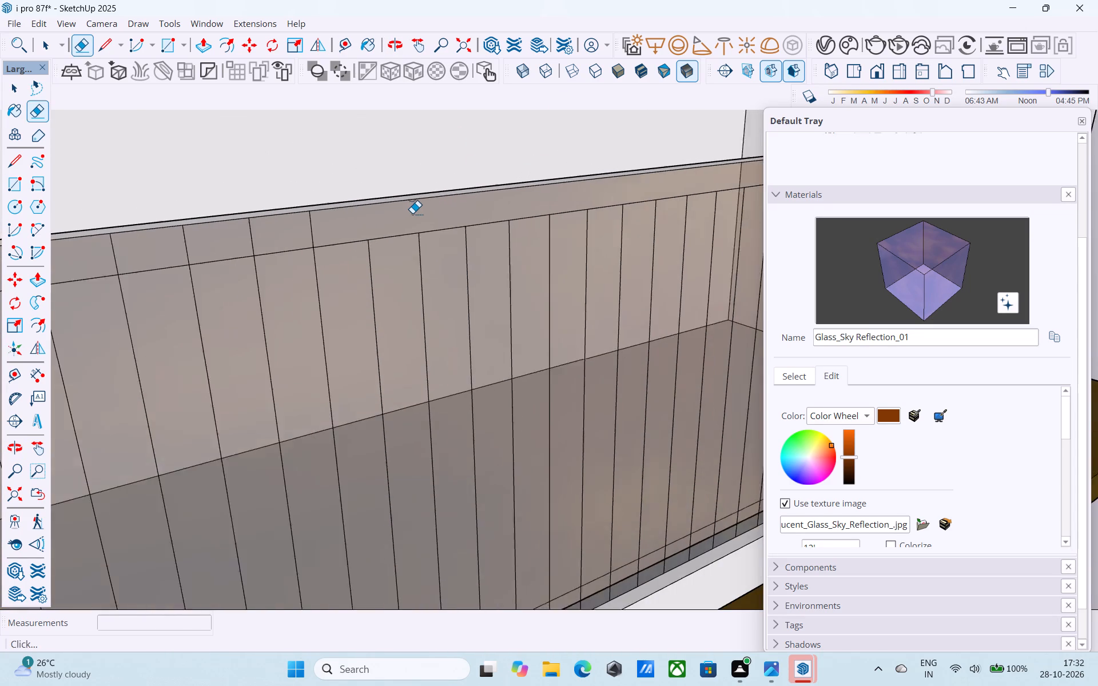
scroll(412, 213, "down", 1)
middle_click_drag(417, 213, 657, 194, "shift")
left_click_drag(574, 214, 584, 209)
left_click_drag(548, 217, 424, 220)
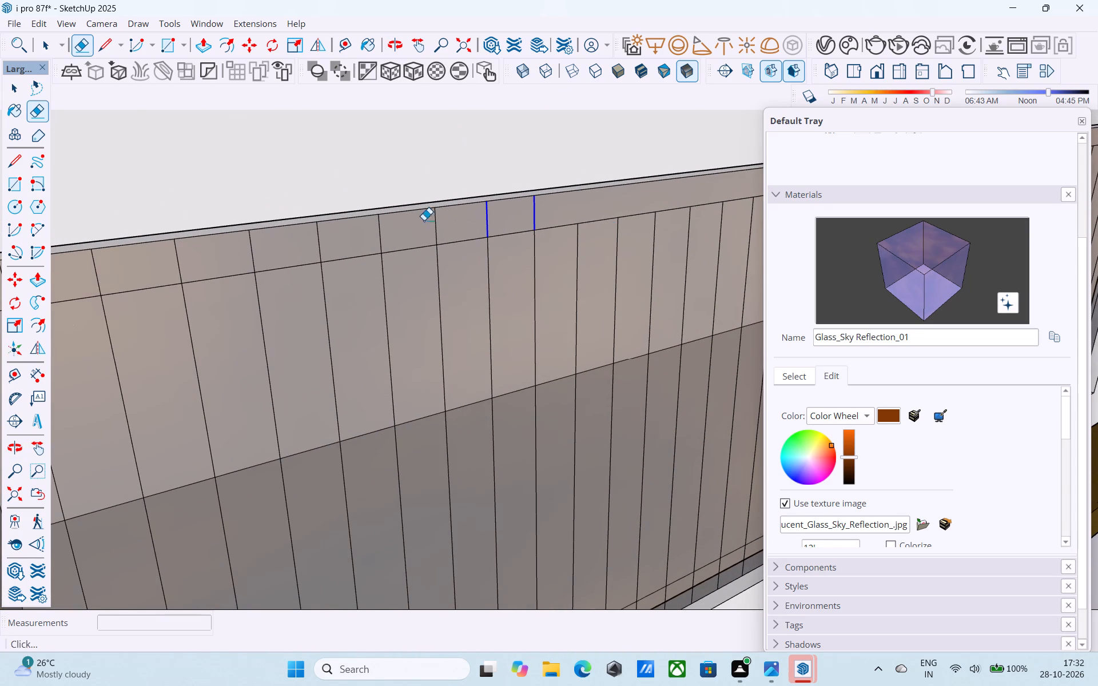
left_click_drag(424, 220, 92, 285)
middle_click_drag(67, 286, 483, 190, "shift")
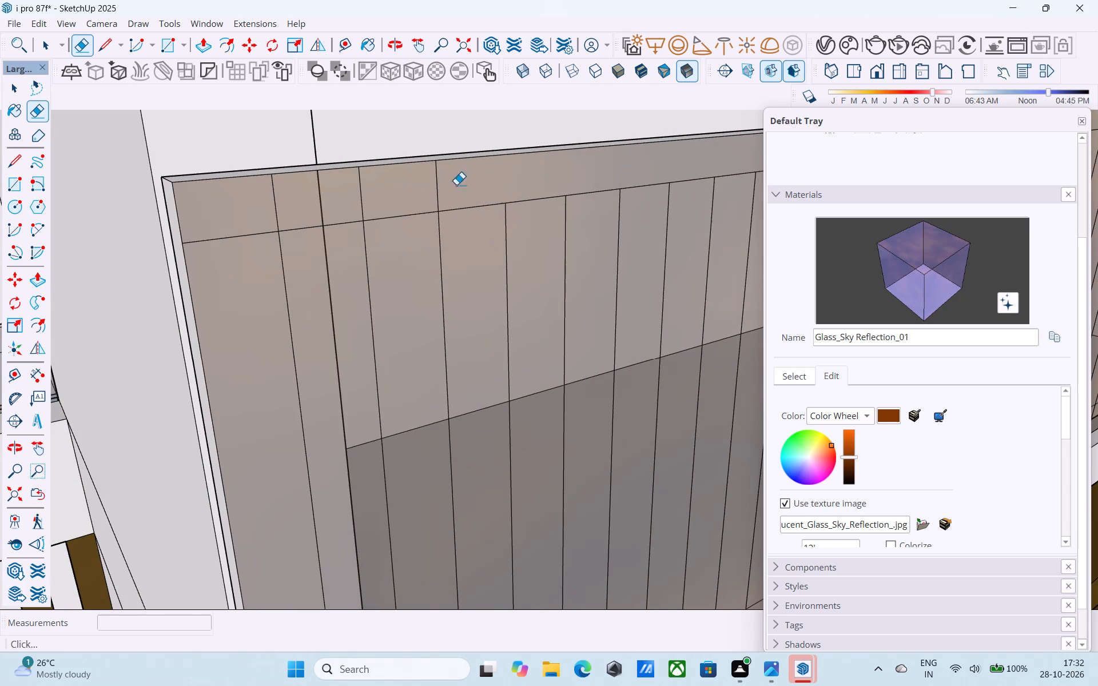
left_click_drag(468, 182, 233, 217)
scroll(210, 215, "down", 10)
Push the second strip from the end beside the slatted screen back 1 1/2", below the top rail line, to cut an opening.
middle_click_drag(520, 173, 182, 205)
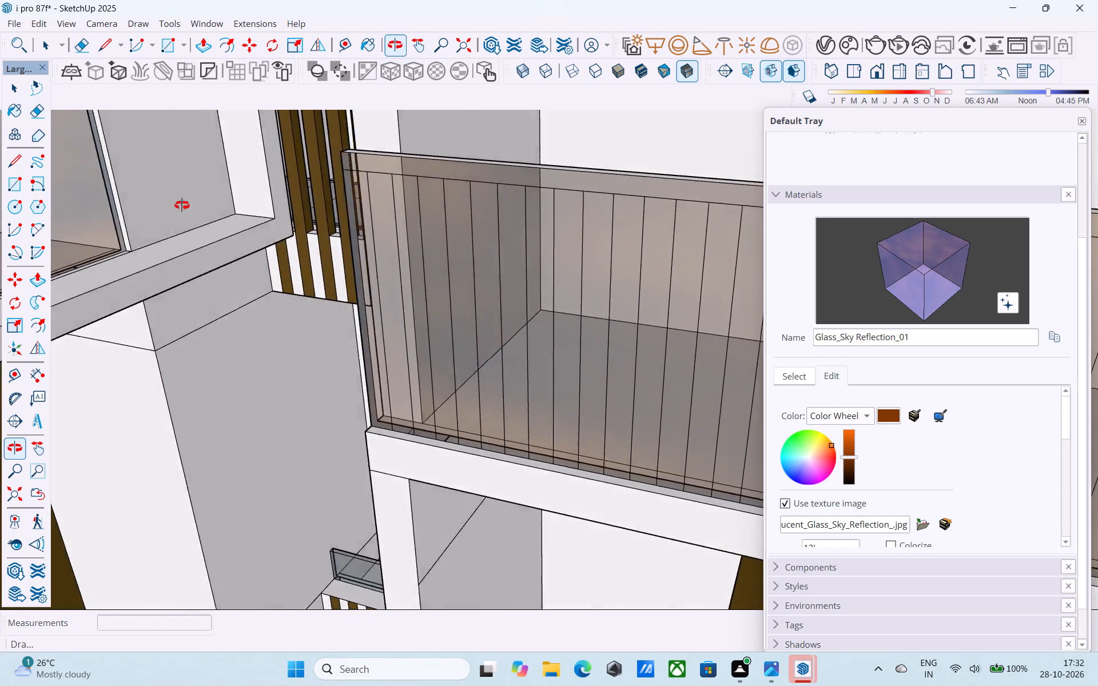
middle_click_drag(182, 205, 787, 142)
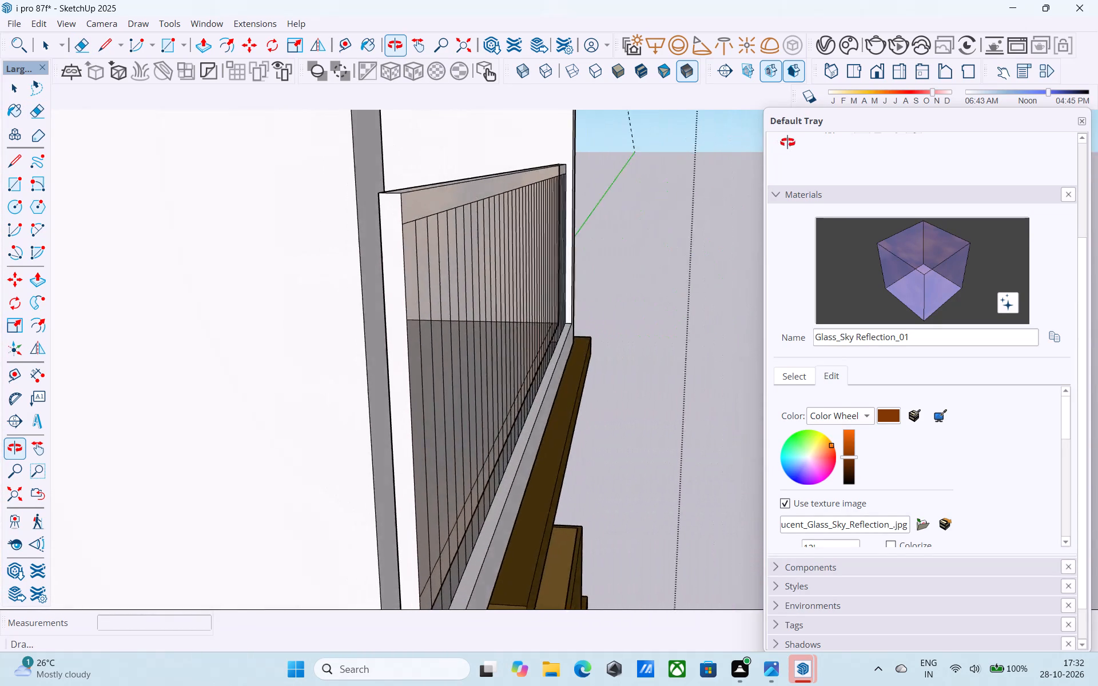
middle_click_drag(787, 142, 371, 175)
scroll(312, 242, "up", 5)
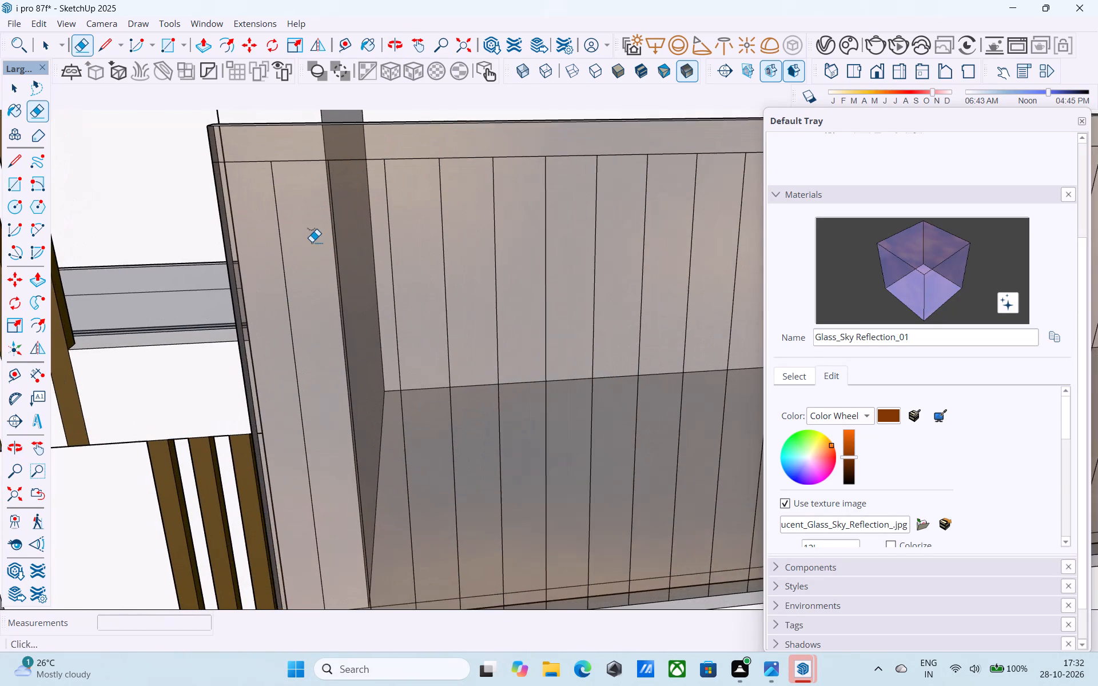
middle_click_drag(311, 242, 349, 263, "shift")
scroll(349, 263, "up", 2)
key("space")
left_click(317, 271)
scroll(311, 281, "up", 4)
scroll(313, 272, "down", 2)
key("p")
left_click(313, 271)
scroll(309, 268, "up", 1)
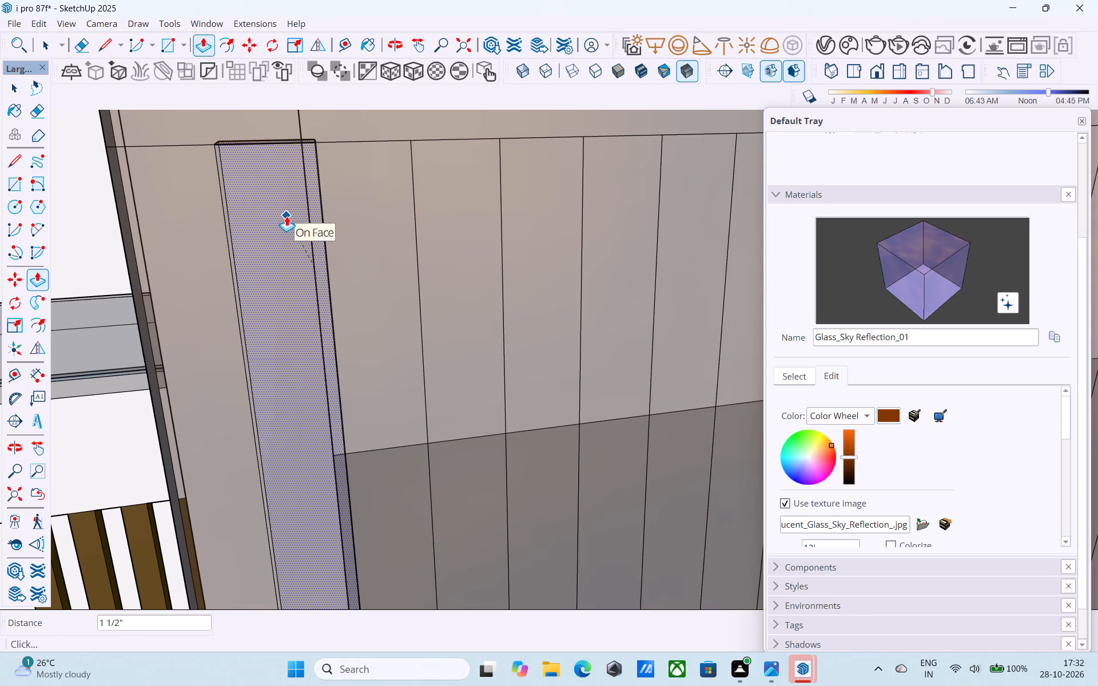
left_click(287, 216)
Push the next four alternate strips back 1 1/2" below the top rail, working away from the slatted-screen end, to cut openings.
scroll(287, 216, "down", 5)
double_click(392, 247)
scroll(333, 239, "down", 4)
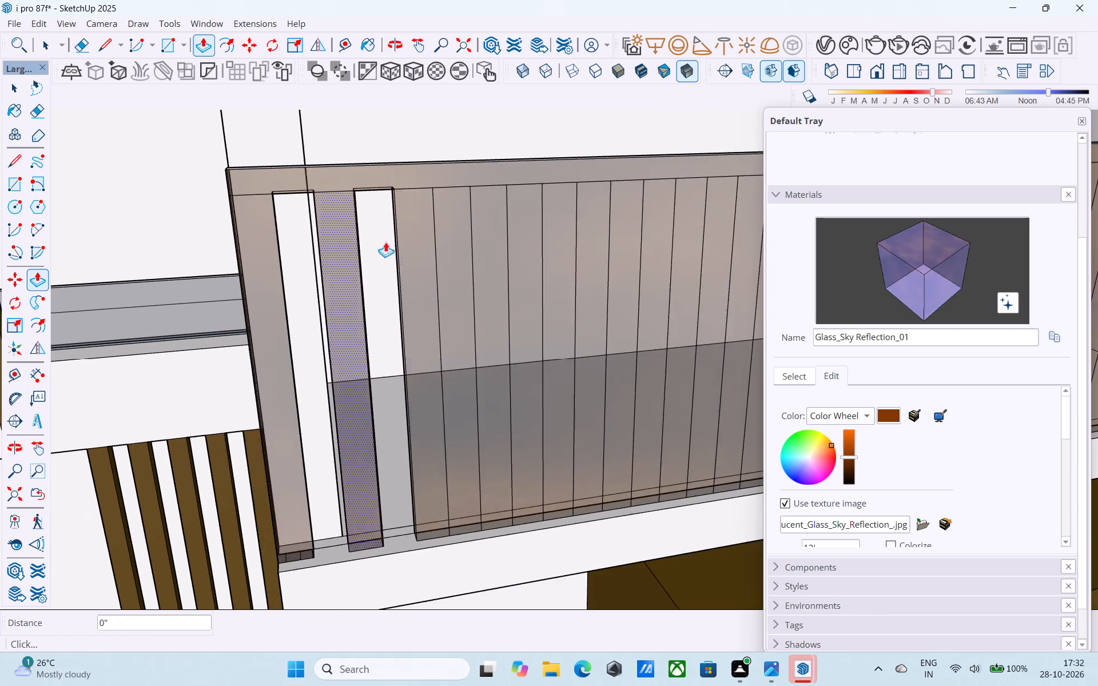
scroll(441, 241, "up", 3)
double_click(446, 239)
scroll(275, 228, "down", 6)
scroll(470, 225, "up", 1)
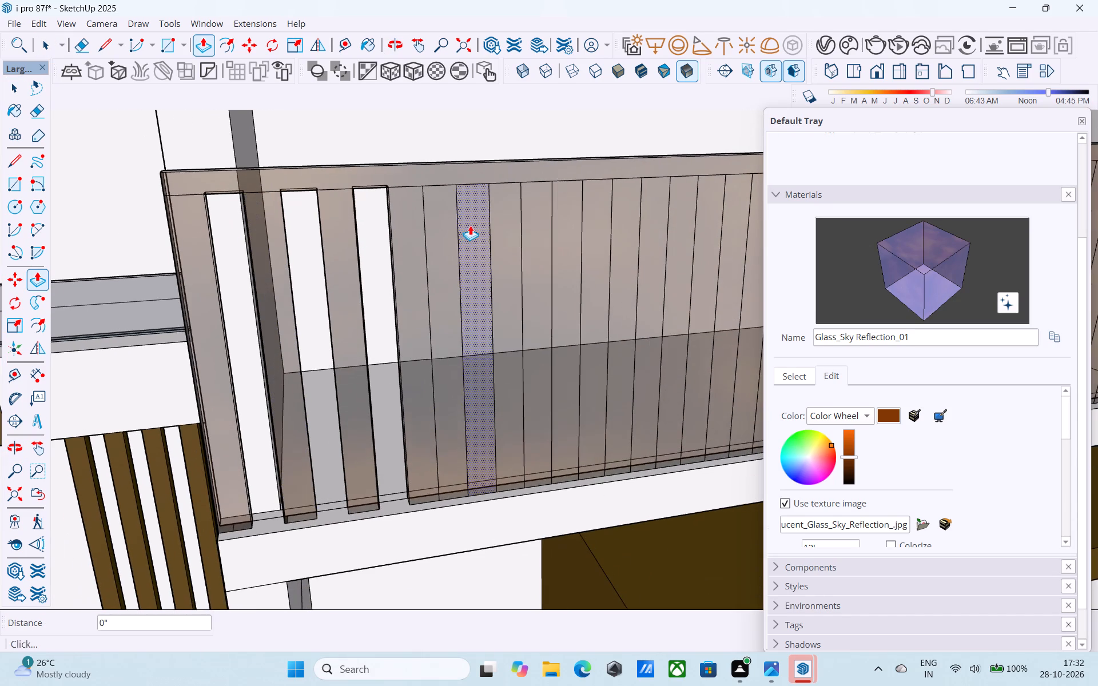
double_click(444, 220)
double_click(495, 205)
scroll(351, 224, "down", 6)
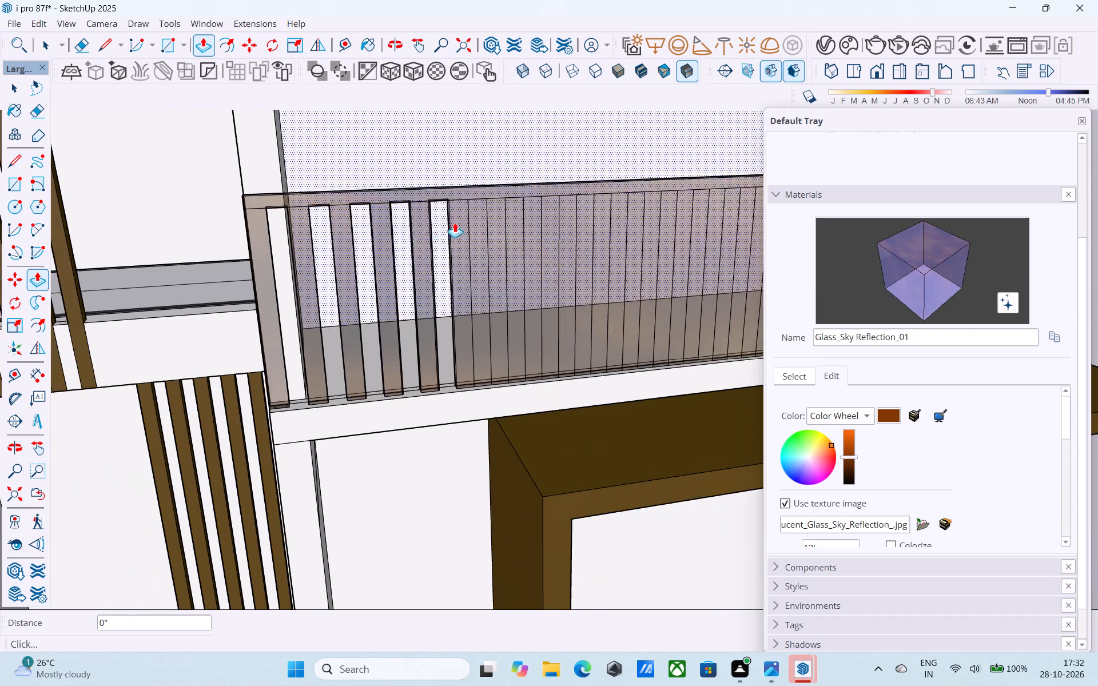
Continue cutting openings by pushing three more alternate parapet strips back 1 1/2" below the top rail, moving toward the middle.
scroll(471, 218, "up", 6)
double_click(478, 215)
scroll(353, 226, "down", 6)
scroll(458, 230, "up", 6)
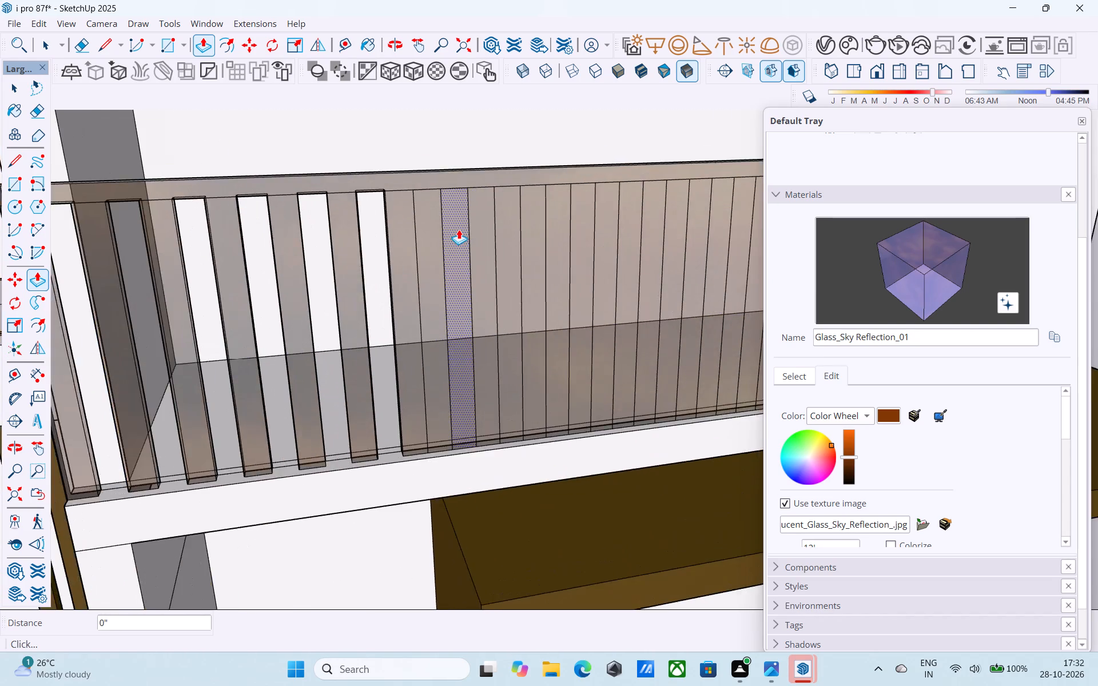
scroll(459, 229, "up", 2)
double_click(432, 226)
scroll(432, 226, "up", 1)
scroll(424, 228, "down", 4)
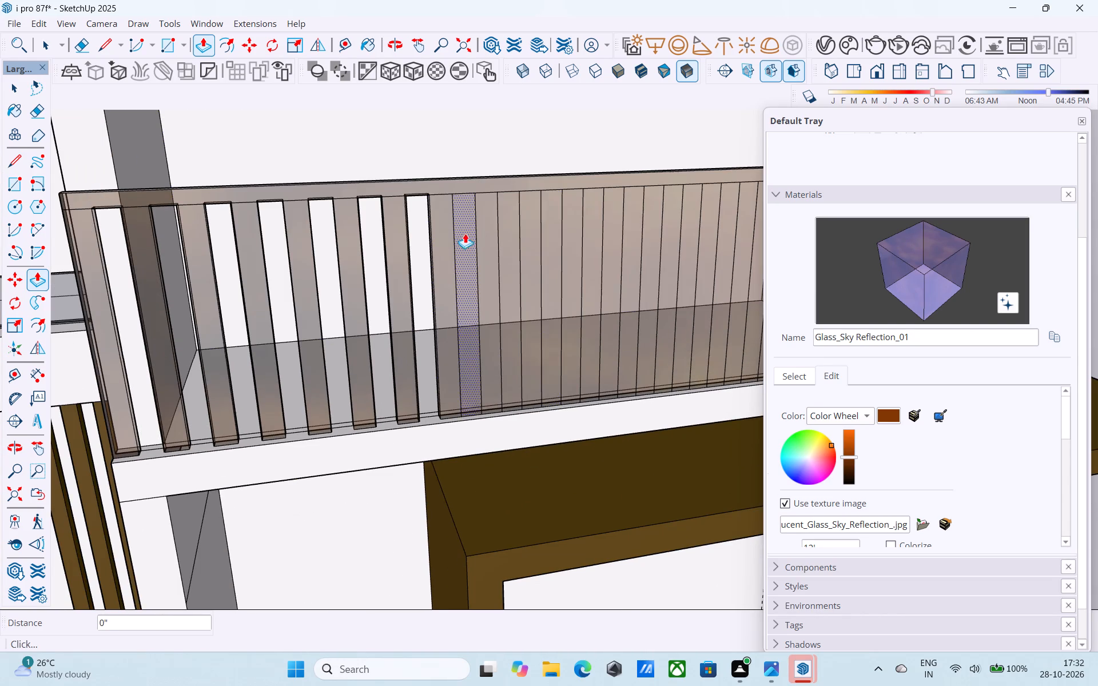
scroll(465, 230, "up", 3)
double_click(465, 230)
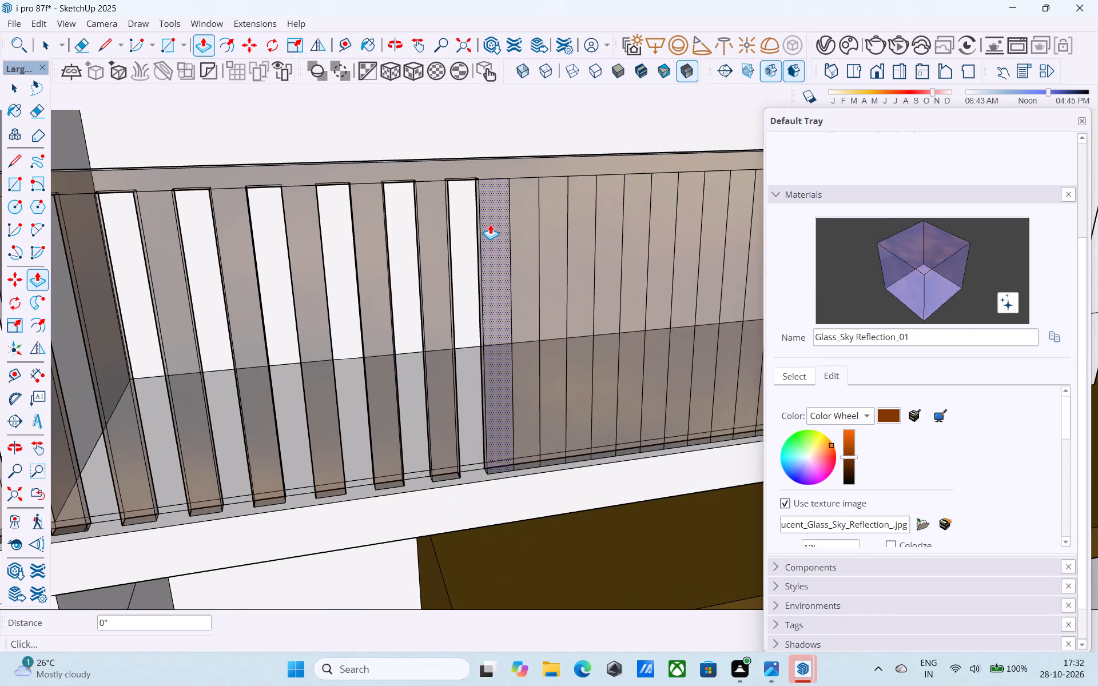
scroll(511, 232, "down", 5)
Push alternate strips across the middle of the parapet back 1 1/2" below the top rail to open them.
middle_click_drag(506, 279, 280, 380)
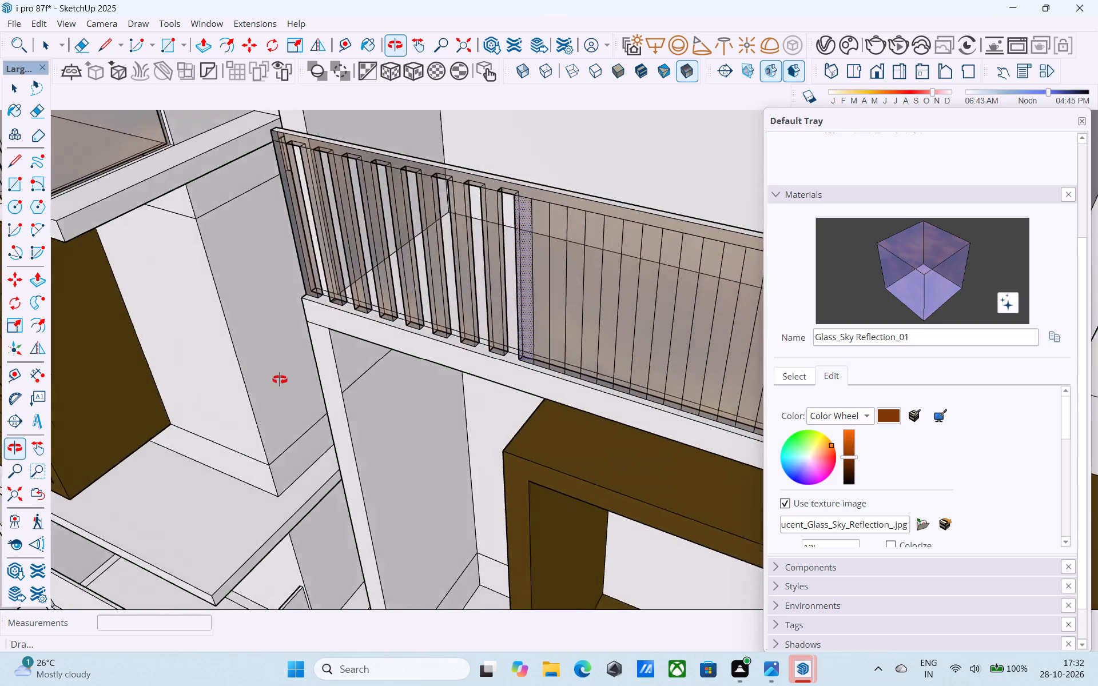
middle_click_drag(280, 380, 467, 300)
scroll(574, 260, "up", 7)
double_click(492, 254)
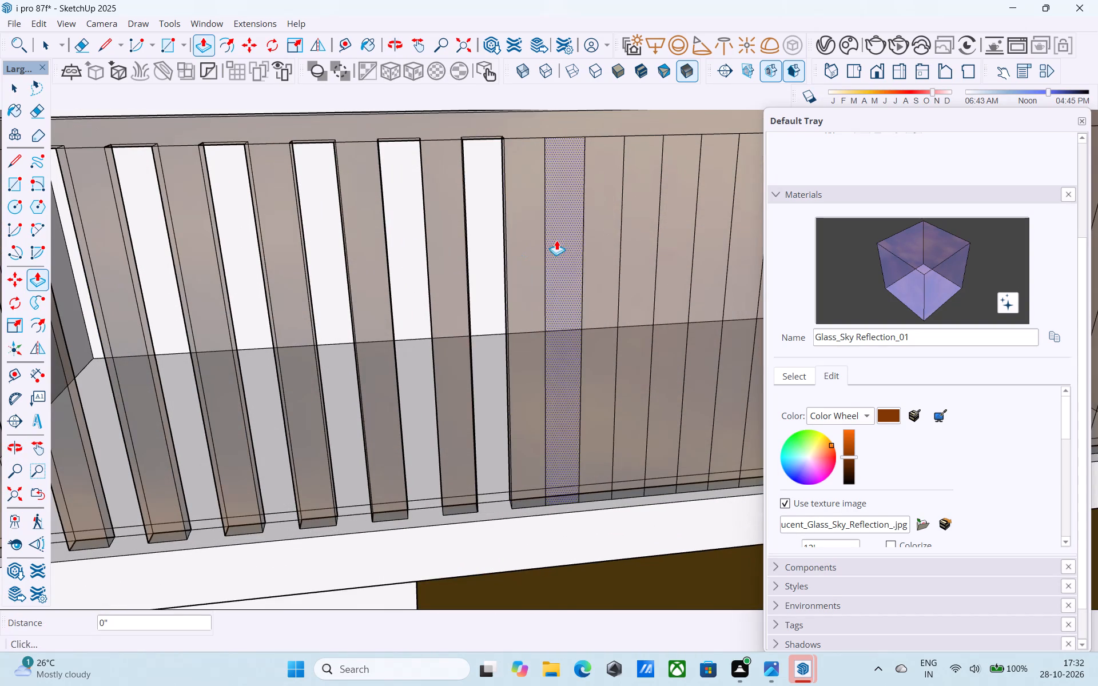
double_click(556, 240)
scroll(459, 274, "down", 6)
scroll(603, 246, "up", 5)
double_click(532, 236)
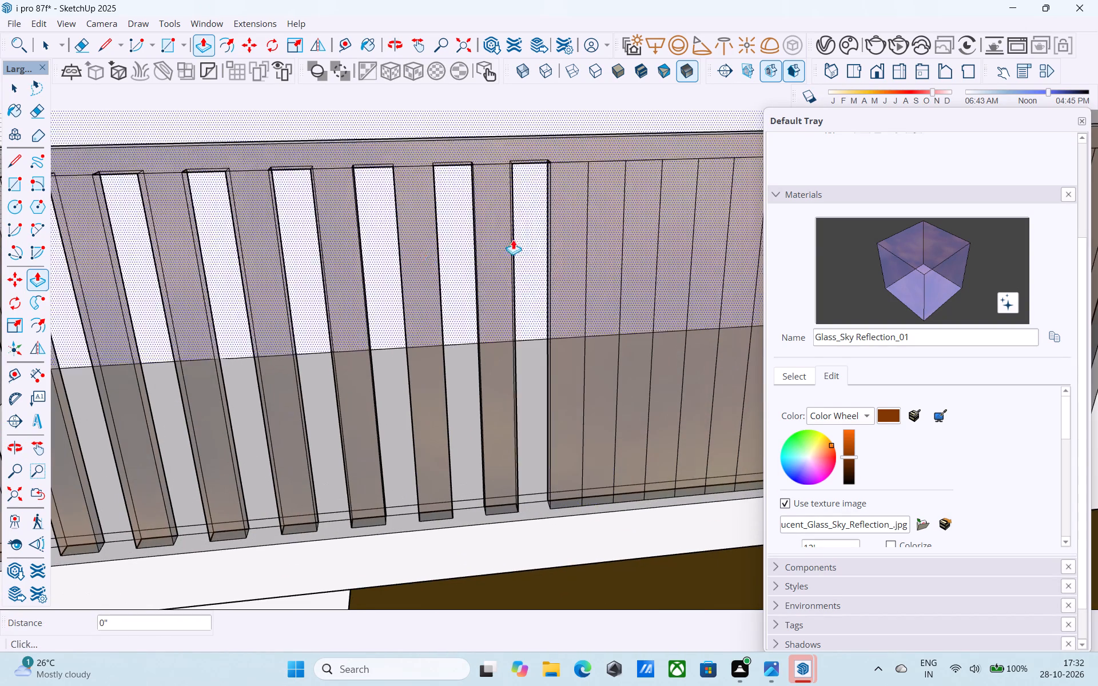
scroll(412, 253, "down", 5)
scroll(535, 241, "up", 5)
double_click(536, 240)
double_click(598, 233)
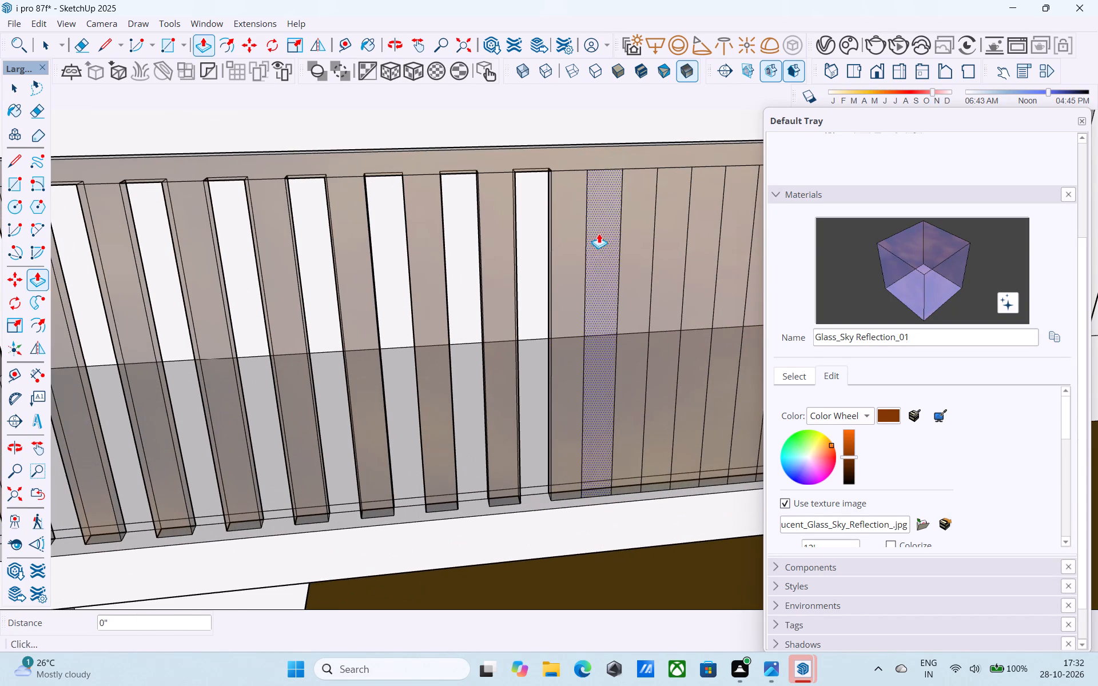
scroll(526, 245, "down", 6)
scroll(637, 241, "up", 7)
double_click(576, 234)
scroll(416, 258, "down", 5)
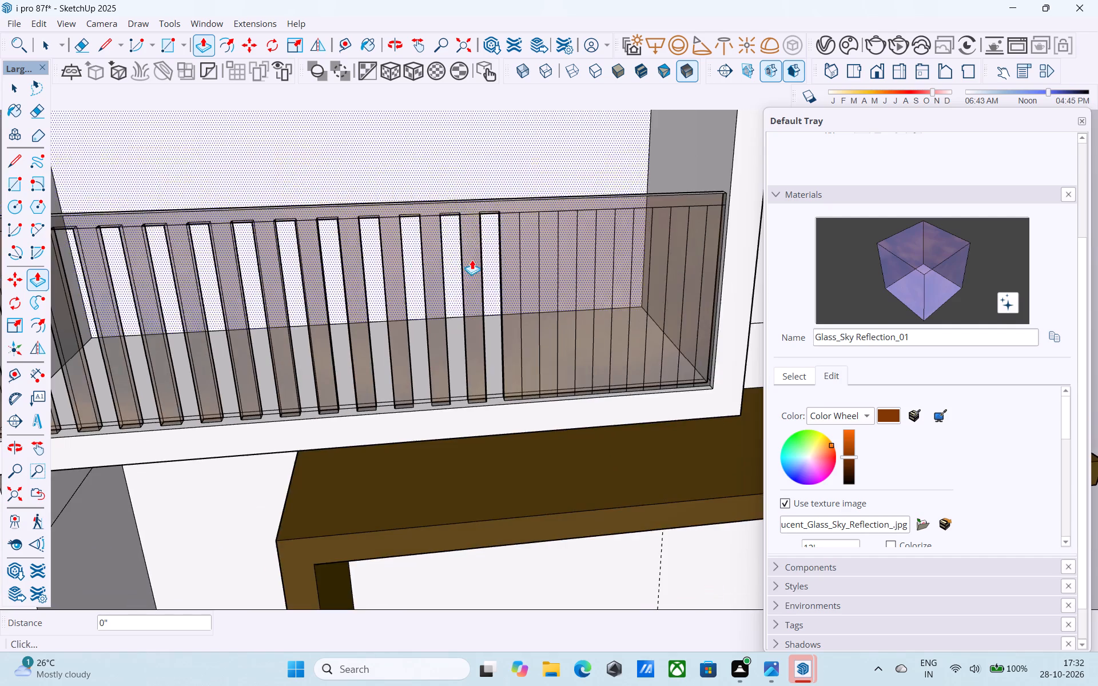
Push the remaining alternate strips back 1 1/2" up to the parapet's far end, finishing the slatted railing.
scroll(558, 237, "up", 8)
double_click(516, 229)
double_click(580, 224)
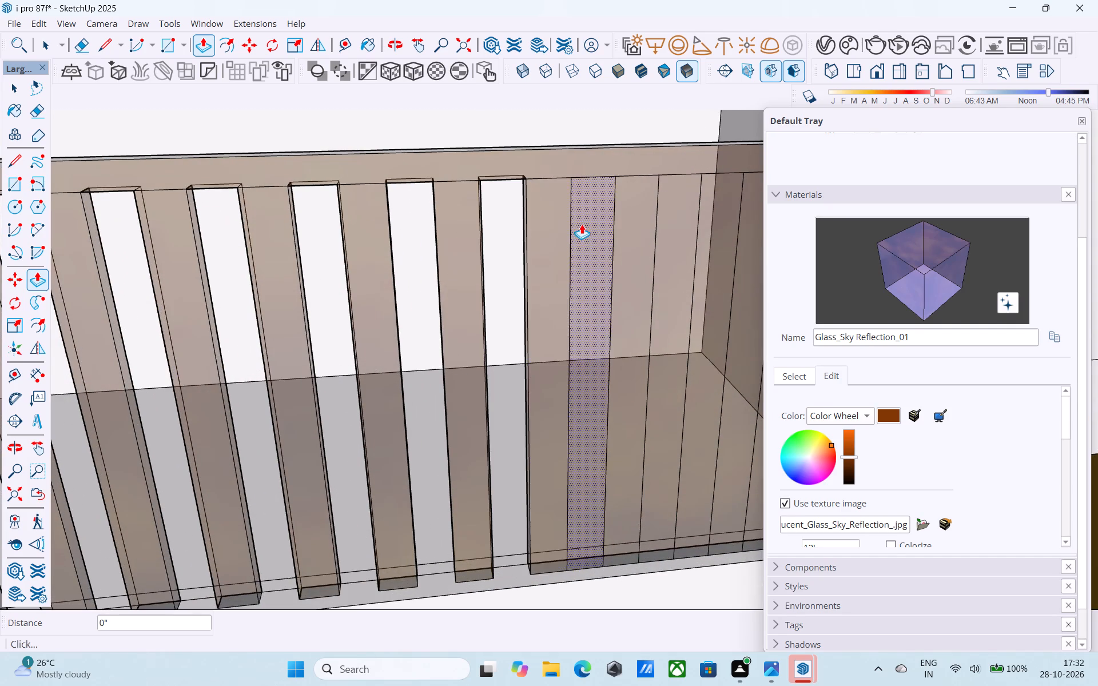
scroll(466, 274, "down", 8)
scroll(532, 270, "up", 5)
double_click(566, 249)
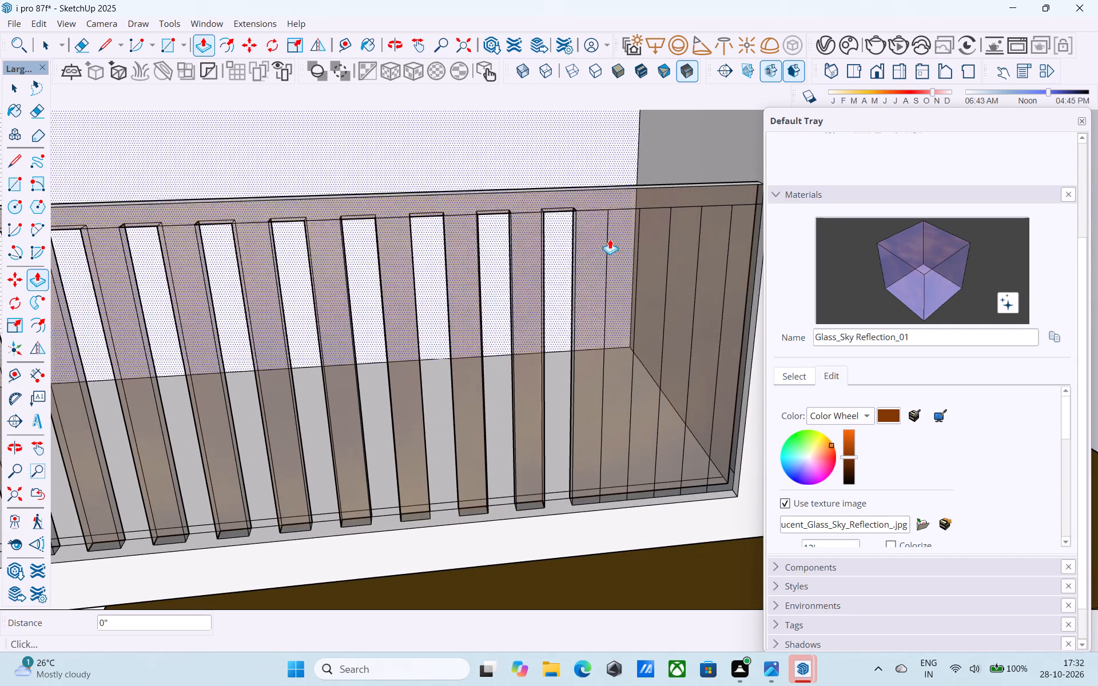
double_click(628, 234)
double_click(673, 240)
scroll(661, 241, "down", 4)
scroll(713, 241, "up", 3)
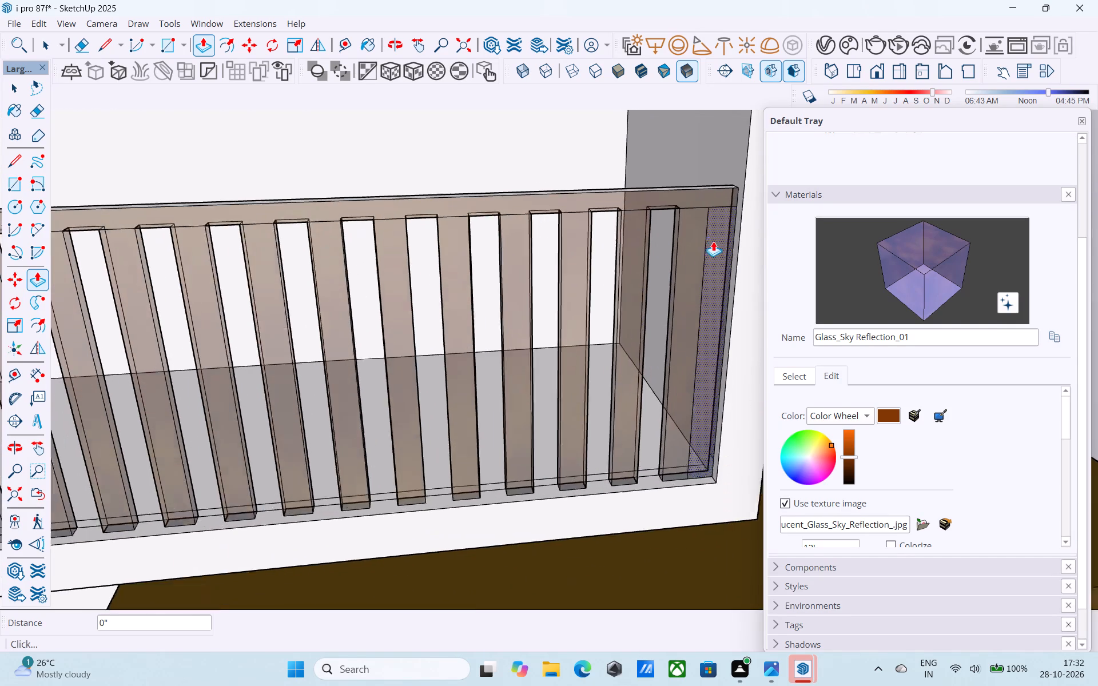
scroll(713, 241, "up", 2)
double_click(716, 240)
key("space")
scroll(716, 240, "down", 9)
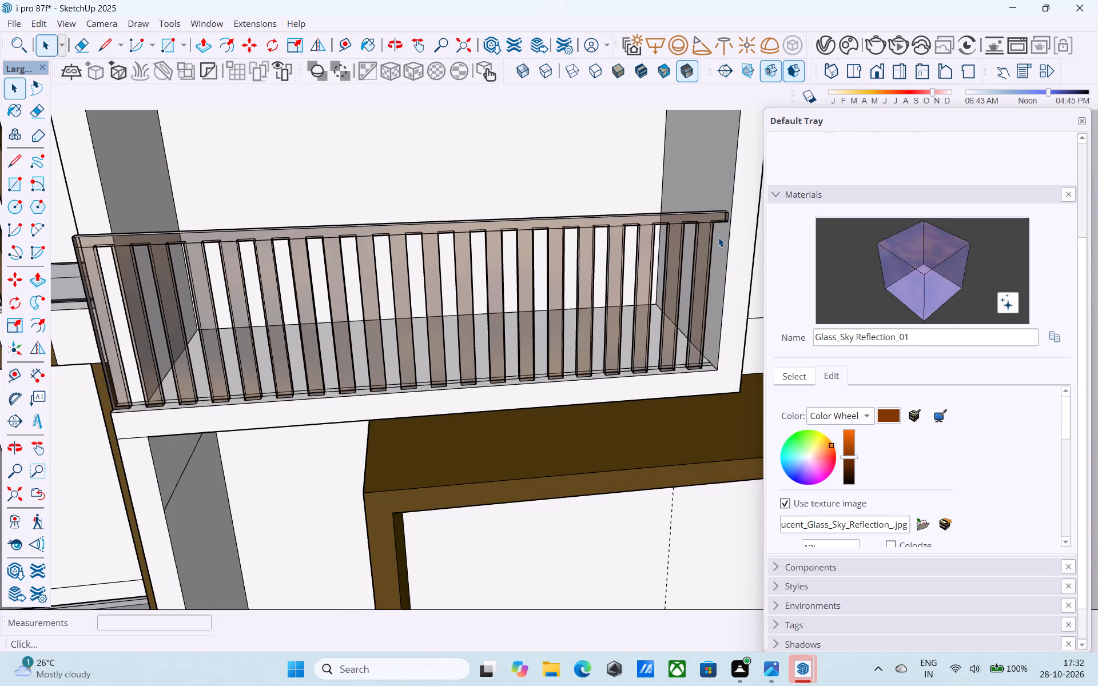
Save the model.
key("ctrl+s")
Examine the whole front facade and the pair of slatted balconies from the front and from an angle.
scroll(718, 236, "down", 6)
middle_click_drag(723, 230, 643, 142)
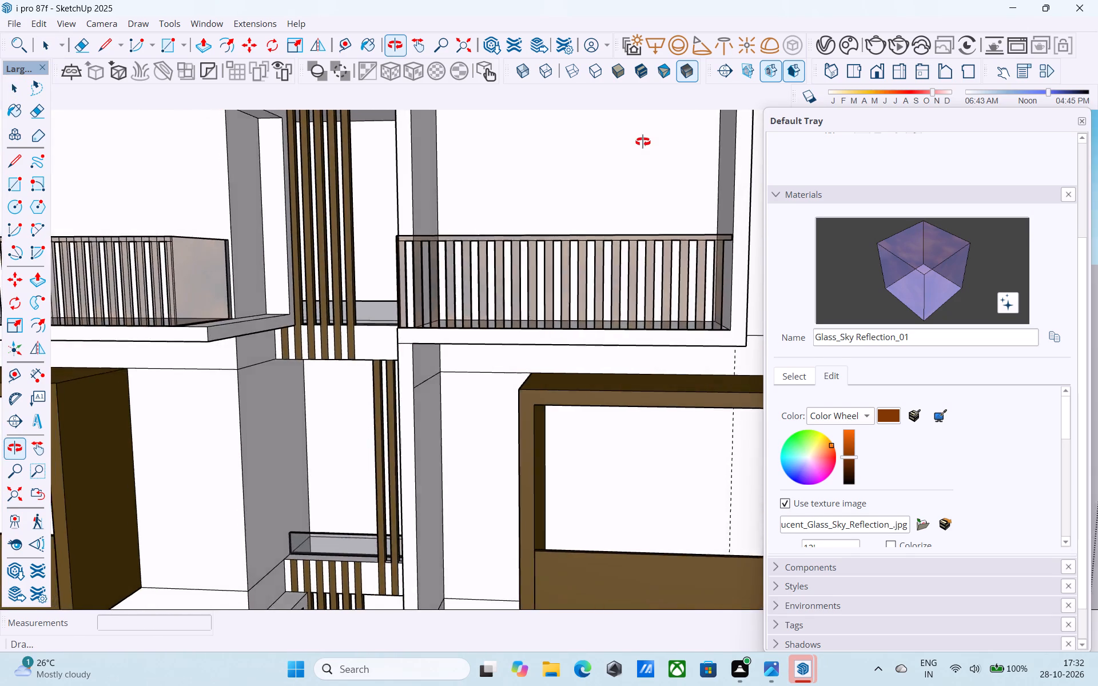
middle_click_drag(643, 142, 697, 199)
scroll(689, 195, "down", 4)
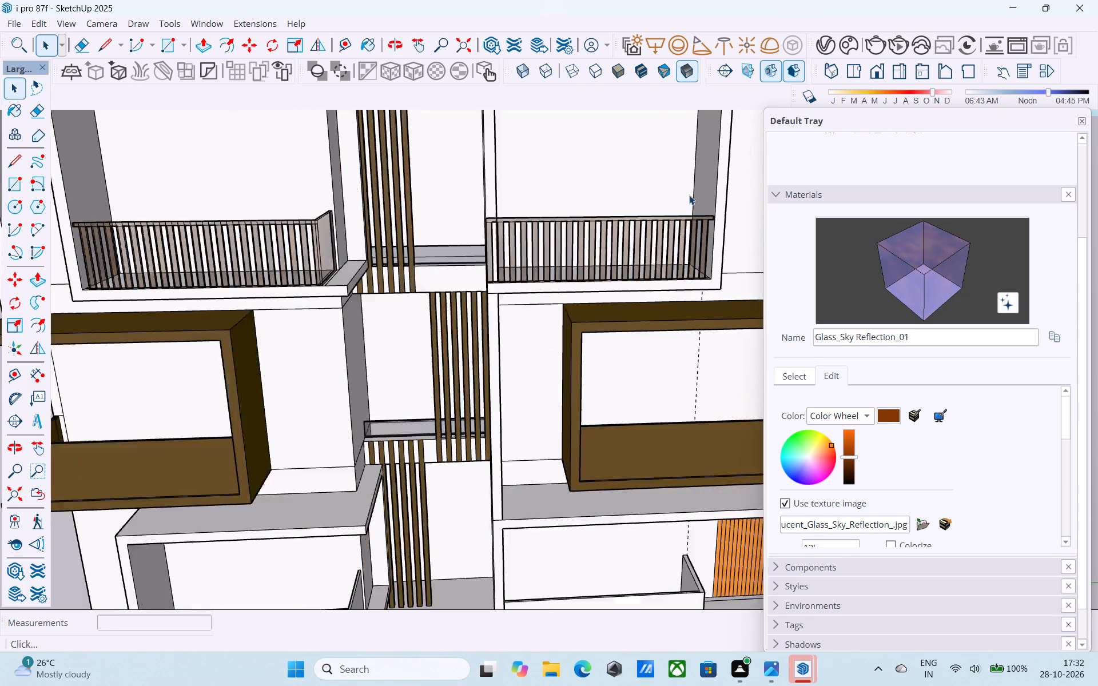
scroll(689, 195, "down", 2)
middle_click_drag(640, 228, 657, 188)
scroll(567, 270, "down", 6)
middle_click_drag(560, 308, 537, 294)
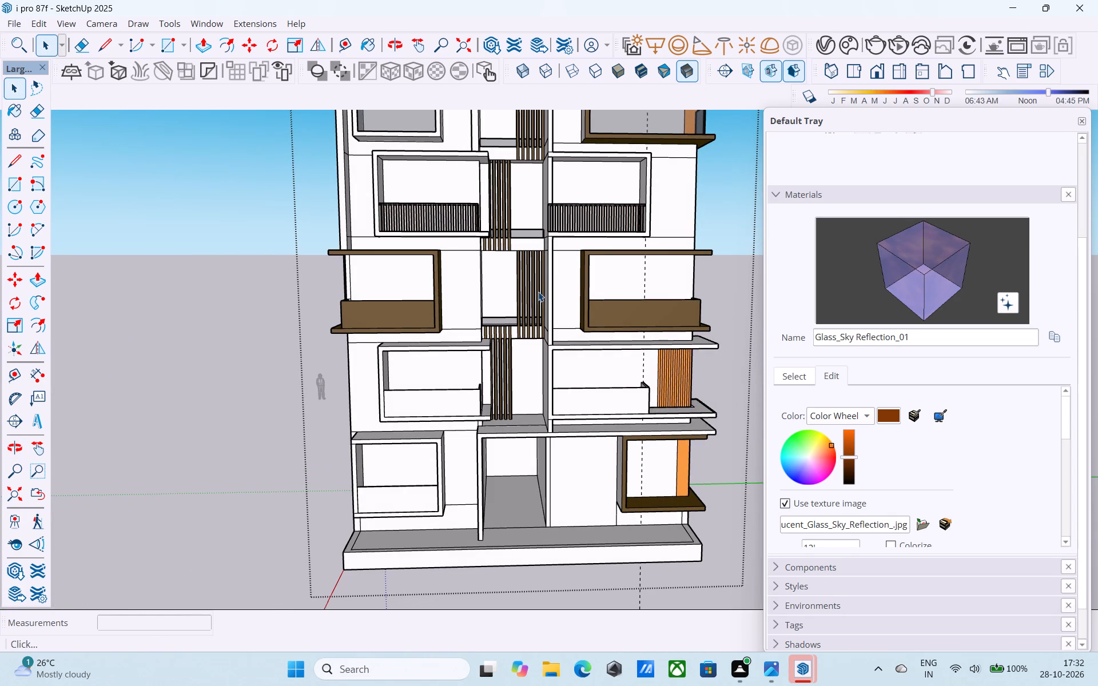
middle_click_drag(539, 286, 523, 289)
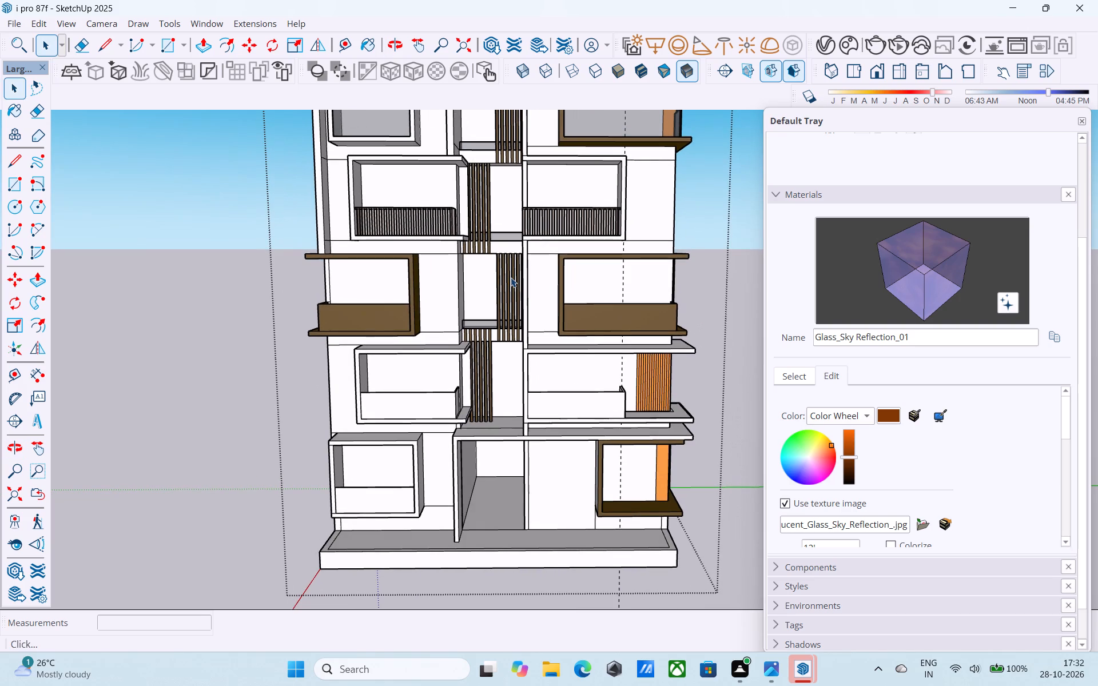
scroll(511, 277, "down", 4)
middle_click_drag(511, 277, 519, 296)
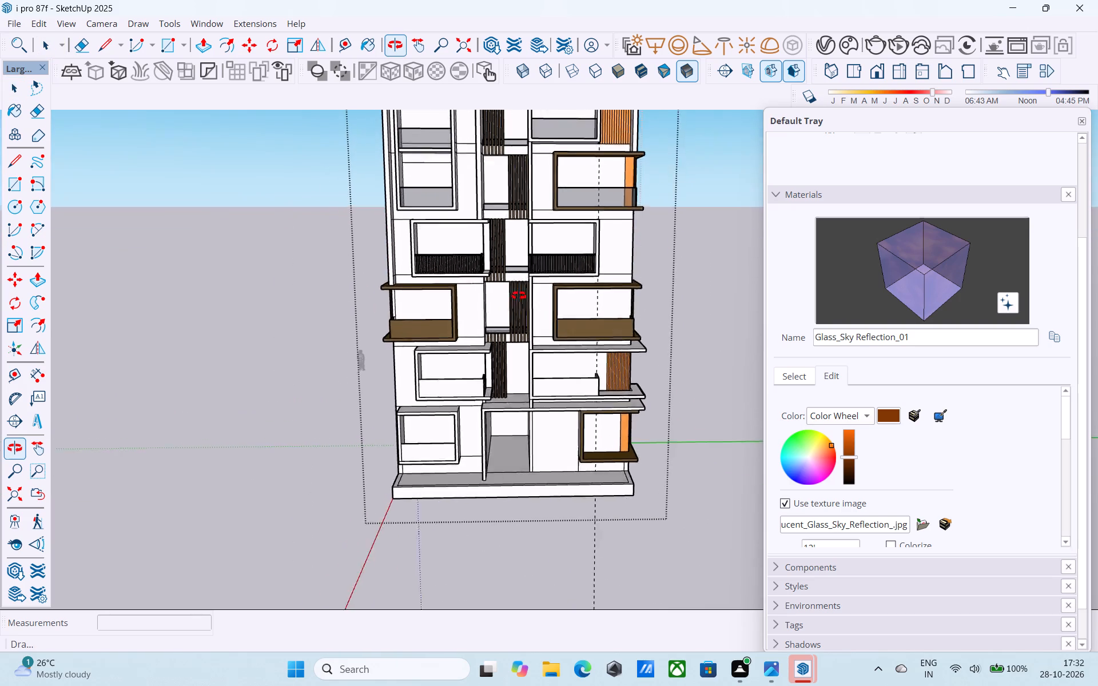
middle_click_drag(519, 296, 523, 318)
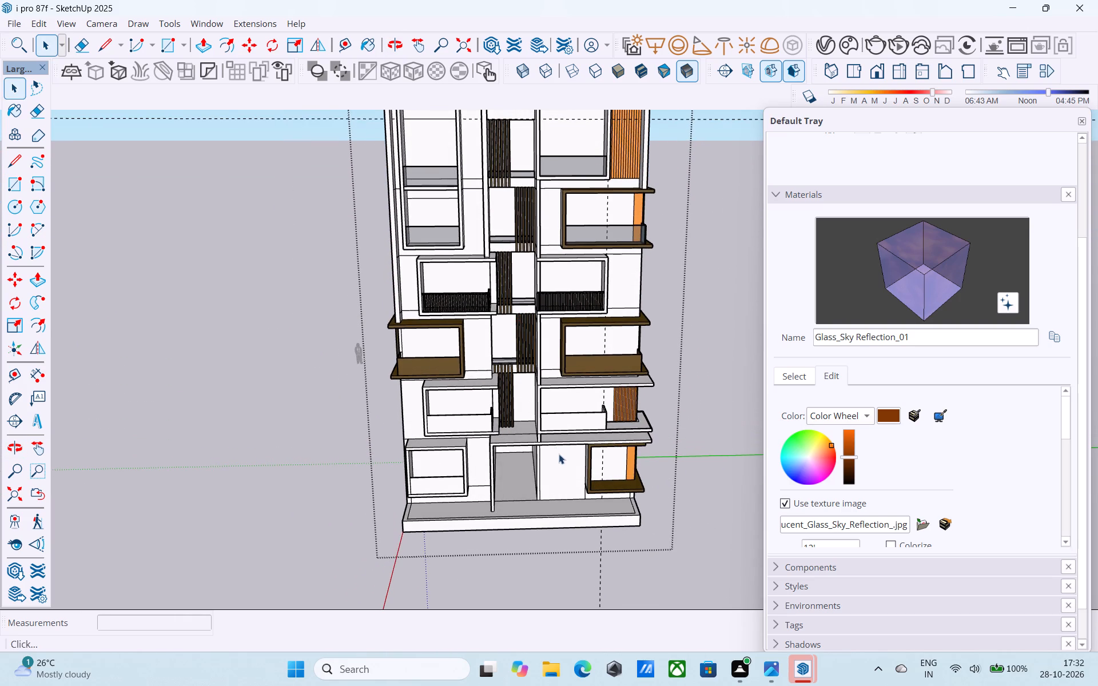
scroll(559, 455, "down", 2)
middle_click_drag(562, 473, 562, 462)
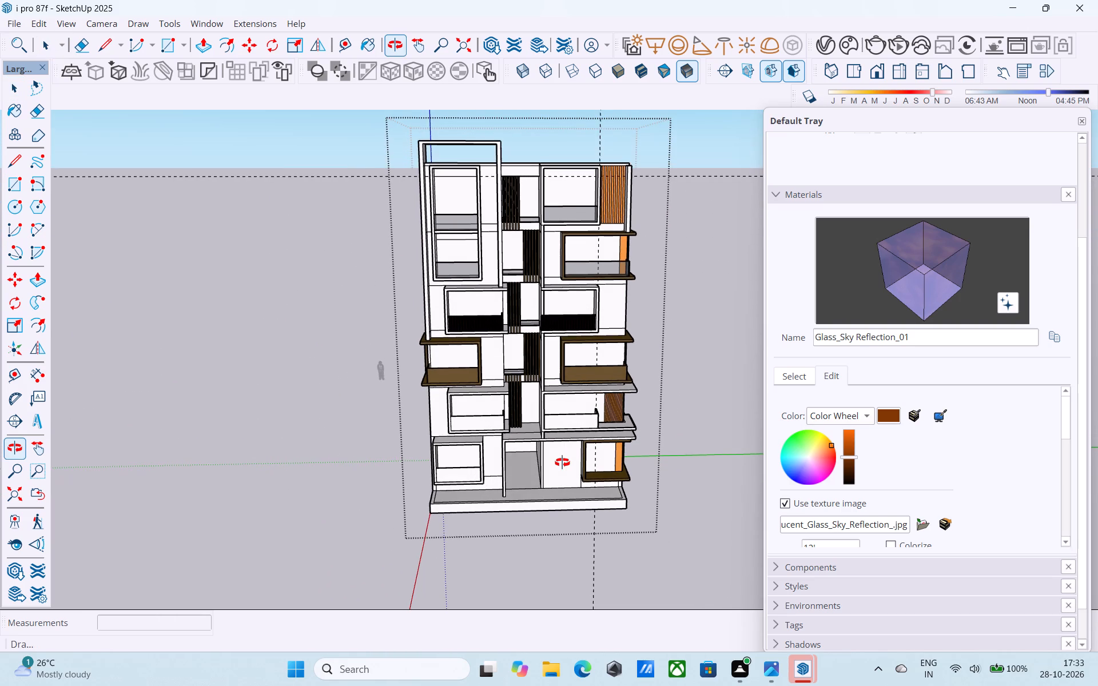
middle_click_drag(562, 462, 559, 461)
scroll(558, 460, "up", 1)
scroll(599, 296, "up", 12)
middle_click_drag(614, 253, 588, 246)
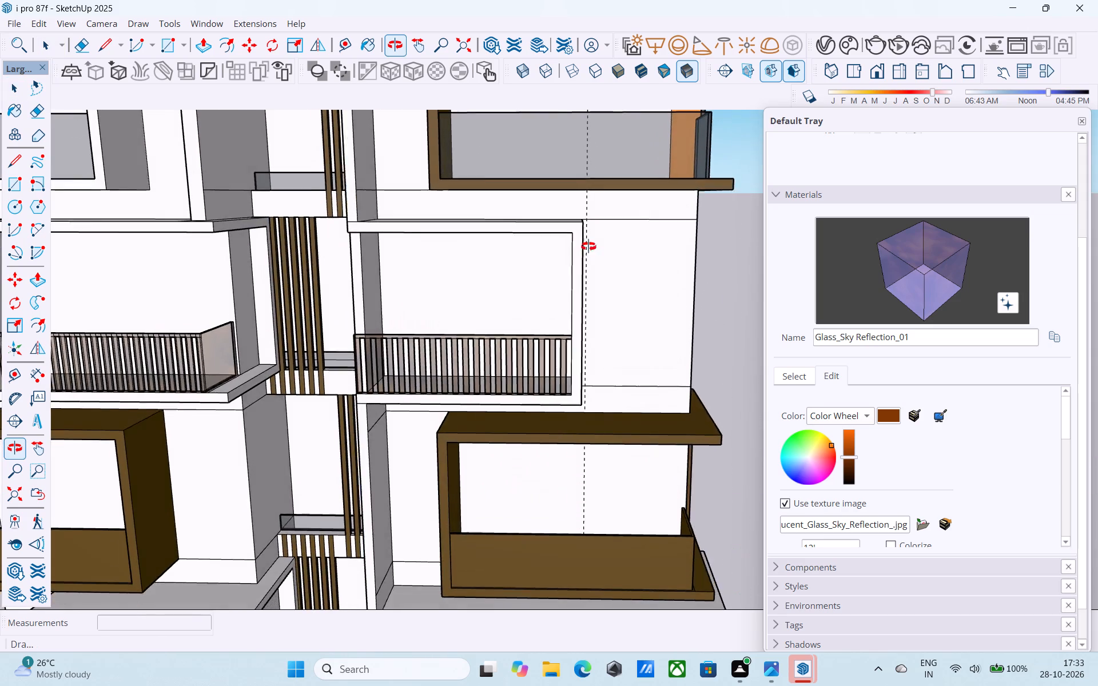
middle_click_drag(588, 246, 507, 235)
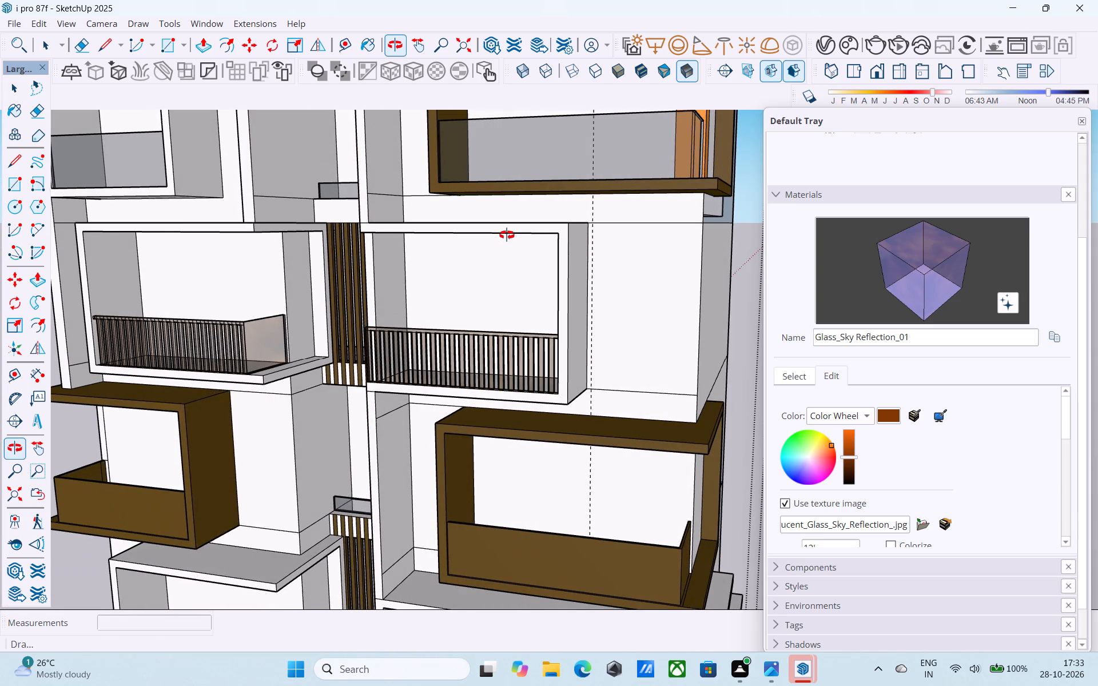
middle_click_drag(507, 235, 448, 236)
scroll(432, 232, "down", 5)
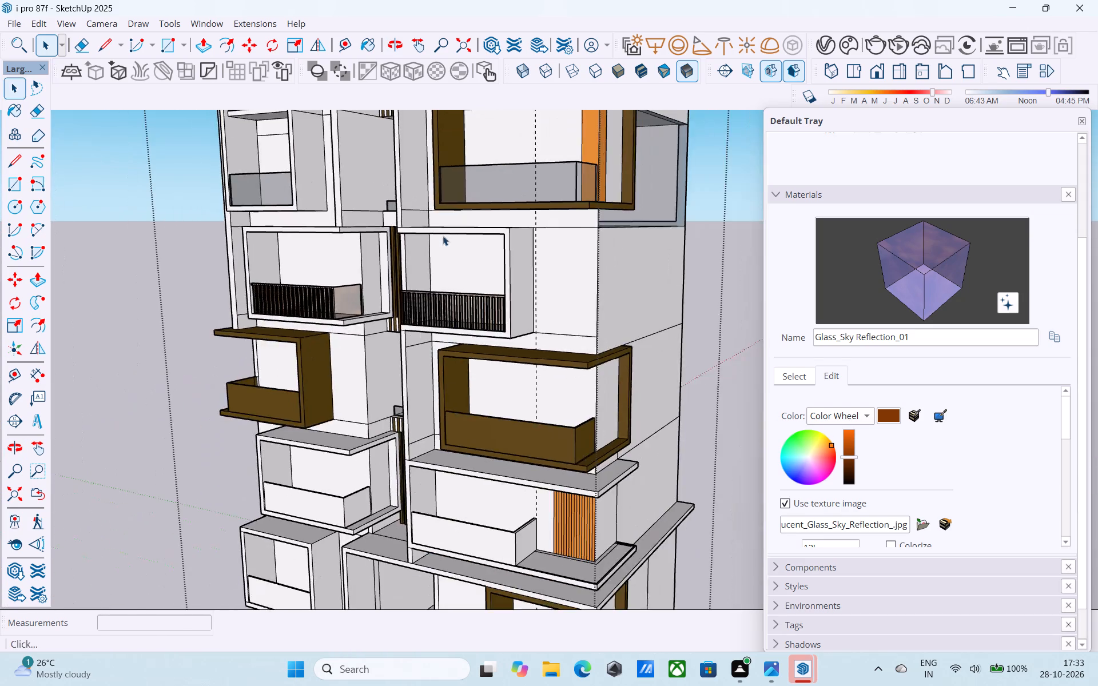
Paint the tinted glass side-wall infill behind the brown-framed balcony with the orange panel using the Default material.
middle_click_drag(547, 228, 364, 264)
middle_click(364, 264)
scroll(364, 264, "up", 5)
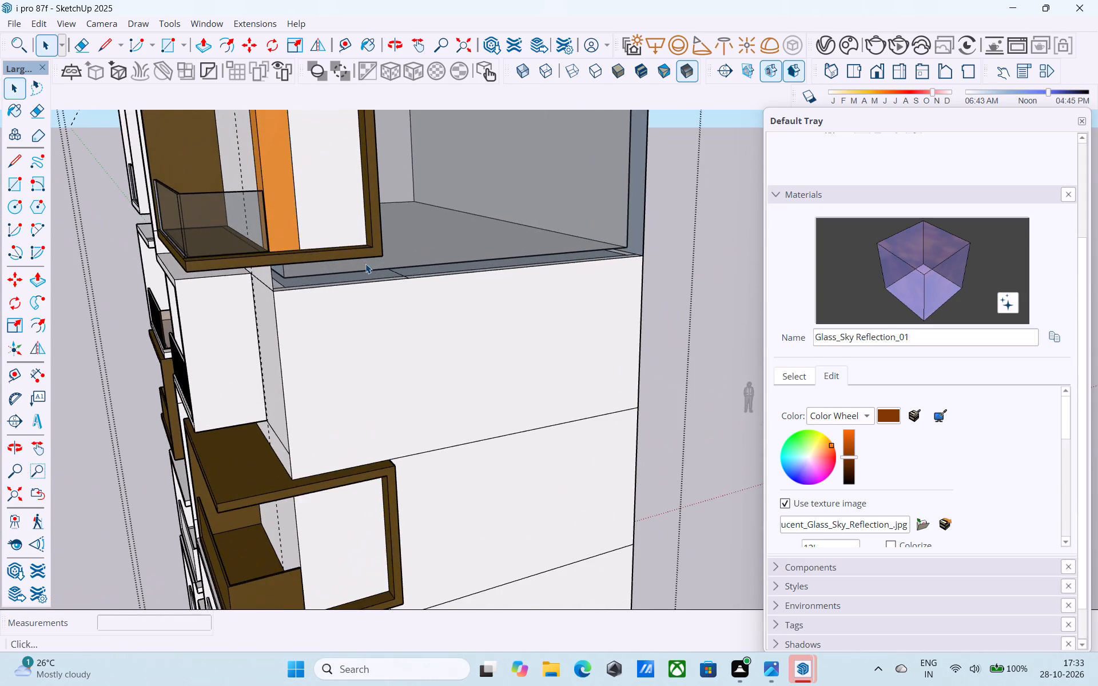
middle_click_drag(365, 264, 603, 214)
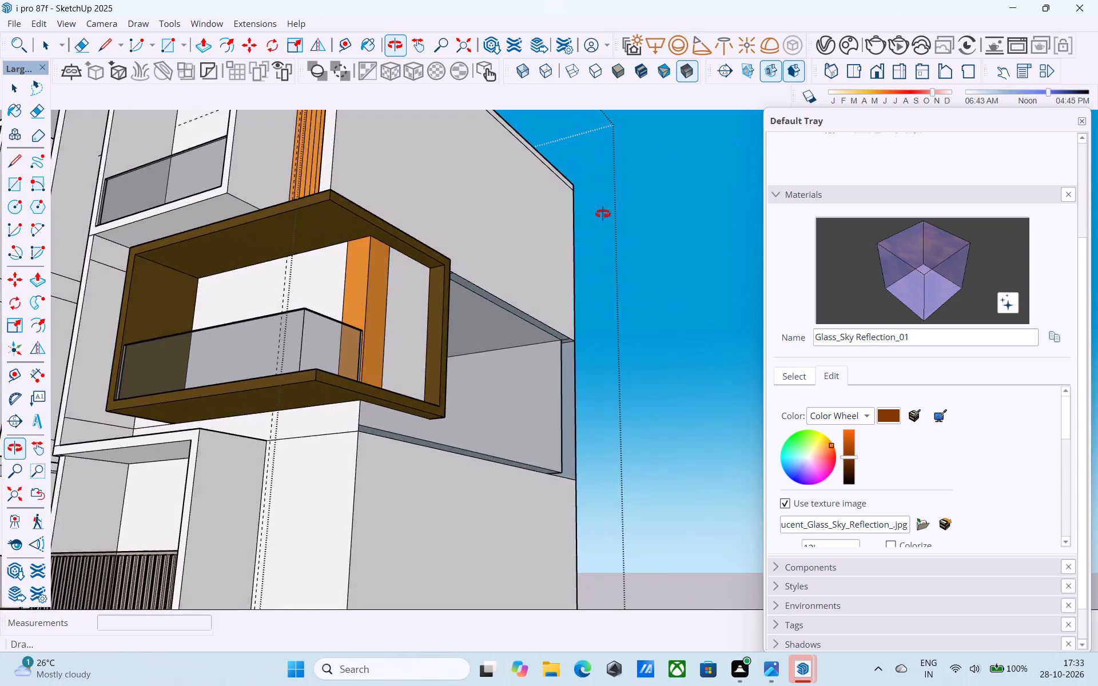
middle_click_drag(603, 214, 465, 196)
scroll(583, 301, "up", 6)
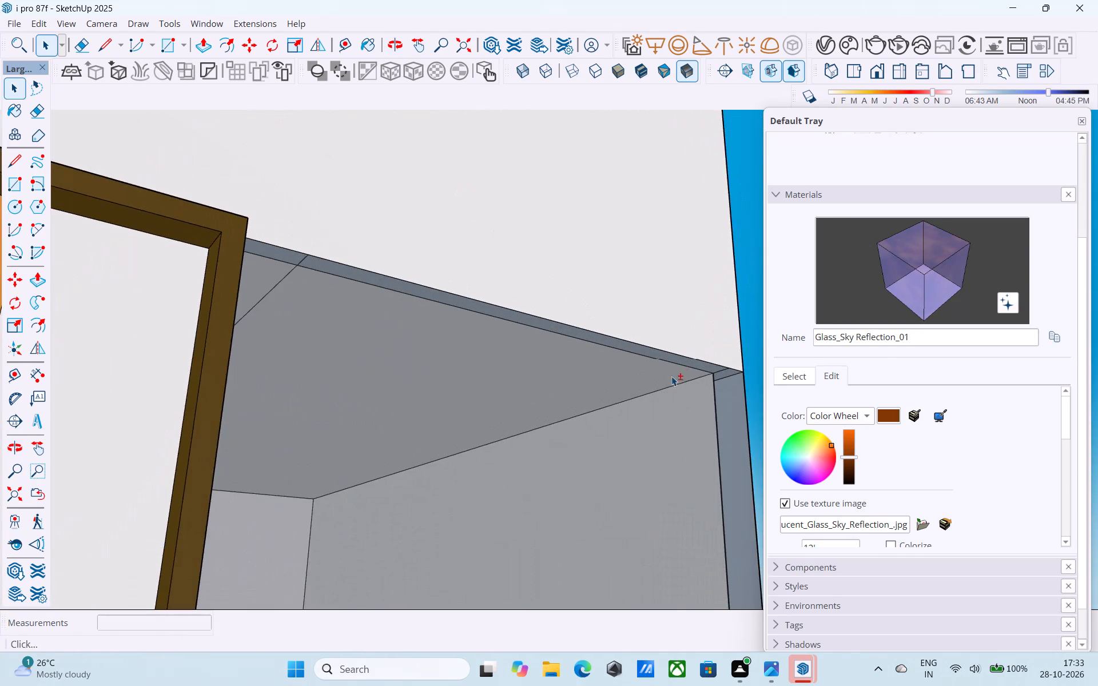
scroll(671, 376, "up", 2)
middle_click_drag(670, 376, 564, 317, "shift")
scroll(564, 317, "up", 1, "shift")
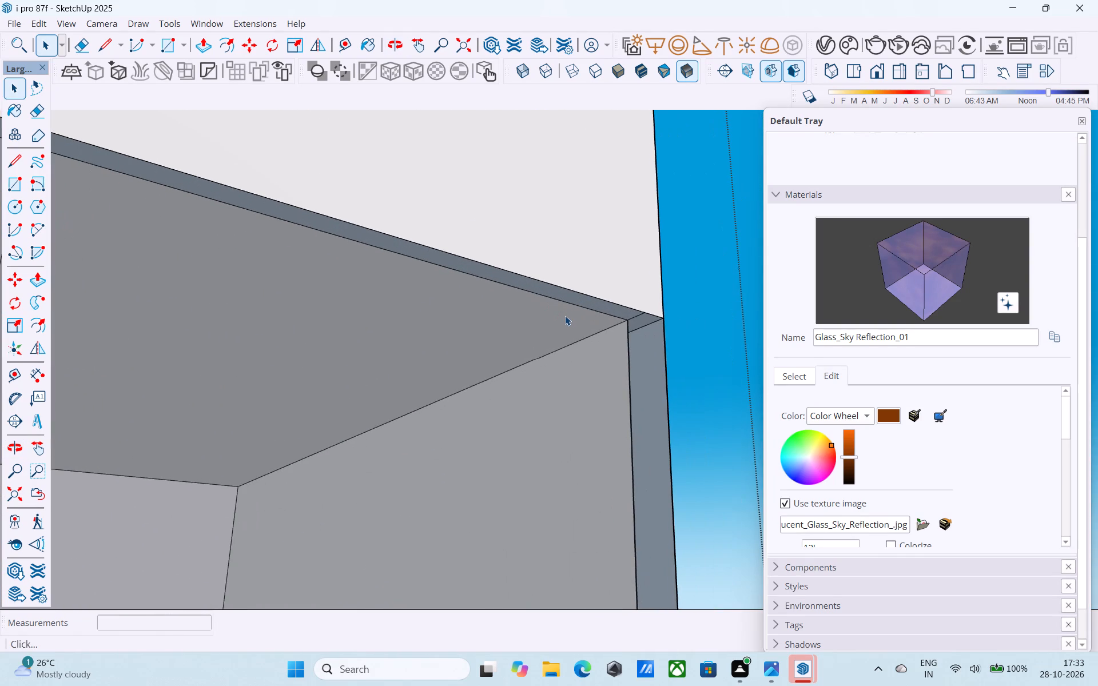
key("l")
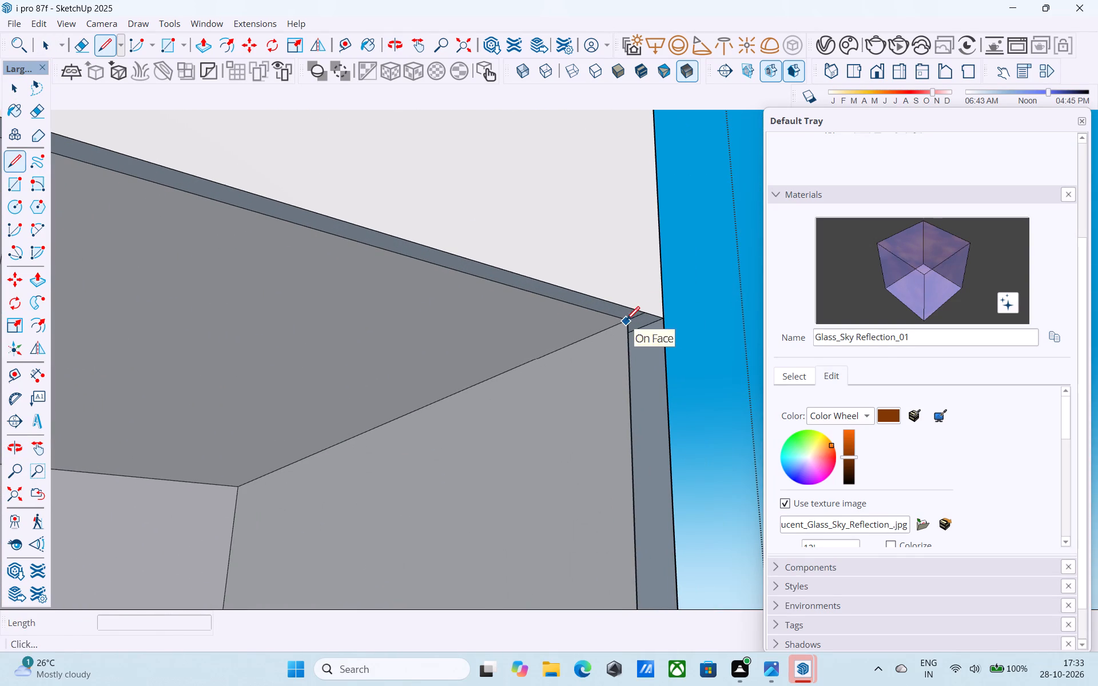
key("space")
left_click(615, 327)
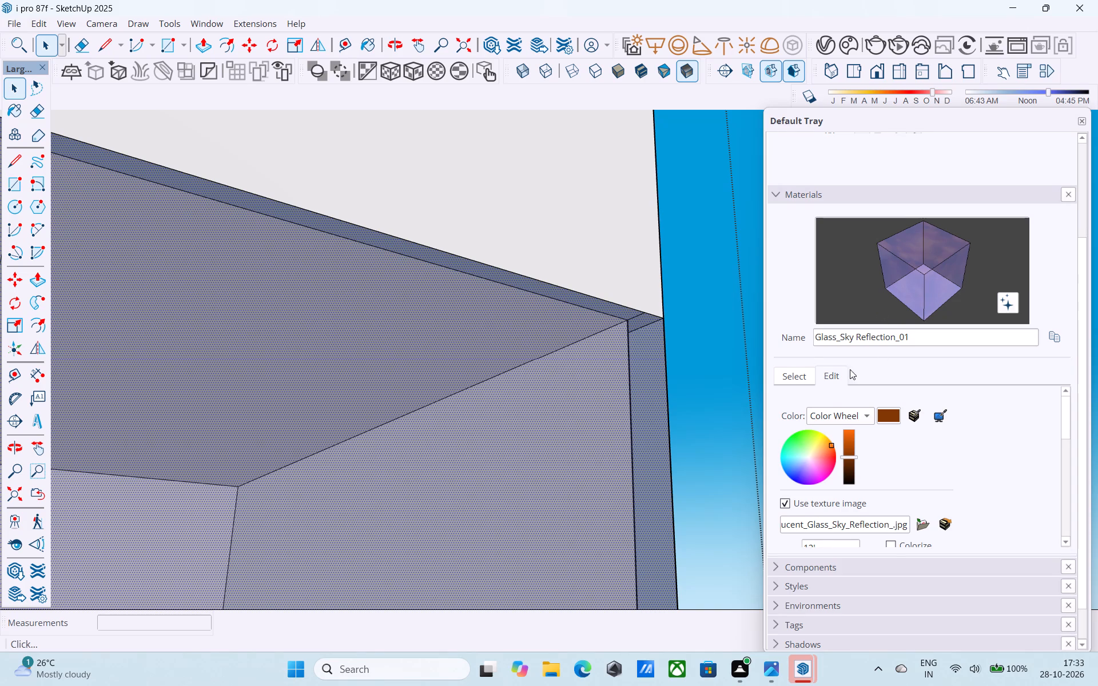
left_click(803, 376)
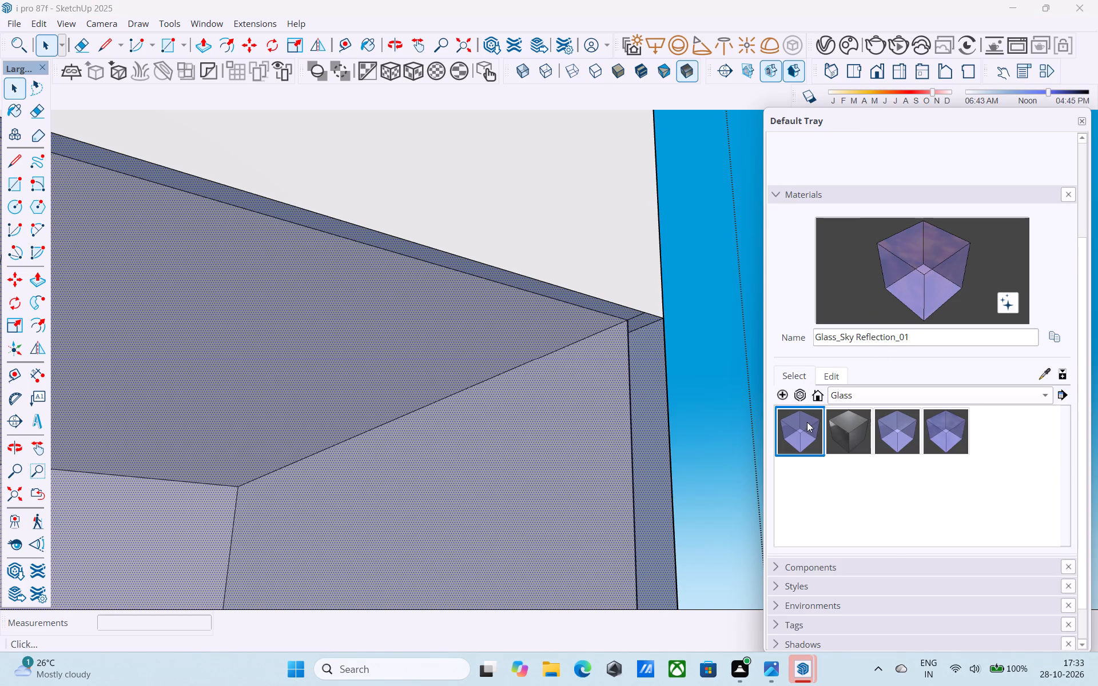
left_click(853, 394)
left_click(847, 331)
left_click(807, 426)
left_click(495, 378)
Examine the repainted side-wall infill and the adjoining brown-framed balcony from the front corner and the building's side.
scroll(494, 377, "down", 10)
middle_click_drag(490, 382, 662, 442)
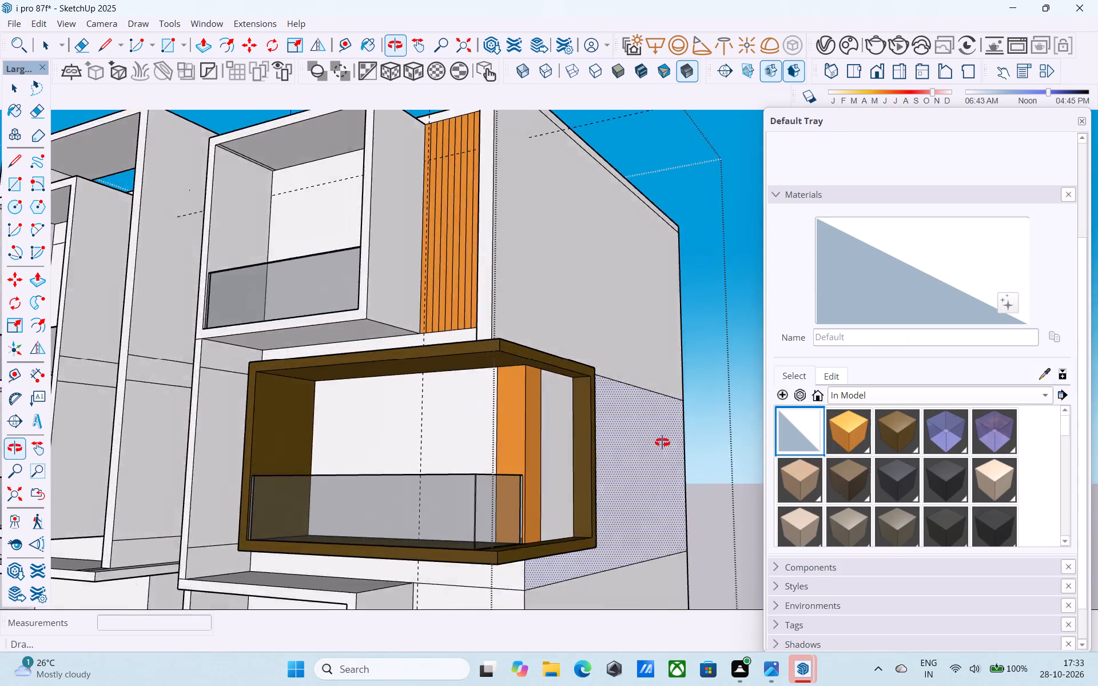
middle_click_drag(662, 442, 757, 468)
scroll(771, 489, "up", 2)
scroll(458, 347, "down", 2)
scroll(458, 347, "up", 1)
scroll(458, 347, "down", 7)
scroll(468, 409, "up", 7)
middle_click_drag(534, 408, 229, 401)
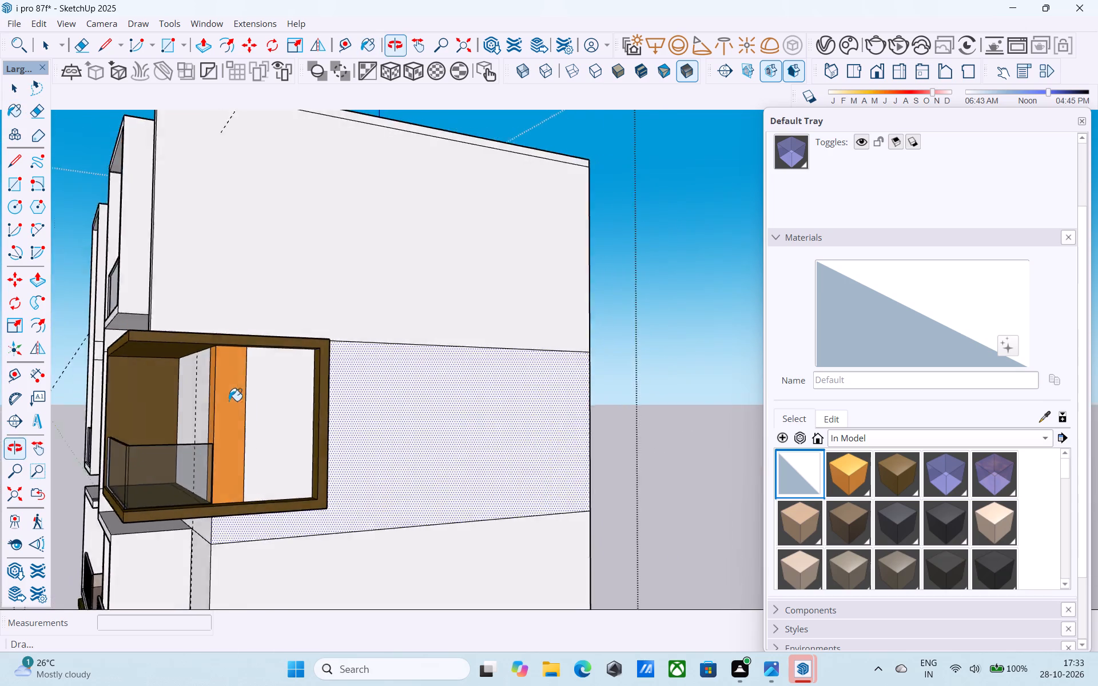
Examine the building's side wall and front facade from several angles, ending at the wall beside the slatted balcony.
middle_click_drag(229, 401, 232, 401)
scroll(223, 393, "down", 10)
scroll(291, 382, "up", 1)
key("space")
left_click(530, 361)
scroll(499, 354, "down", 6)
middle_click_drag(500, 358, 606, 416)
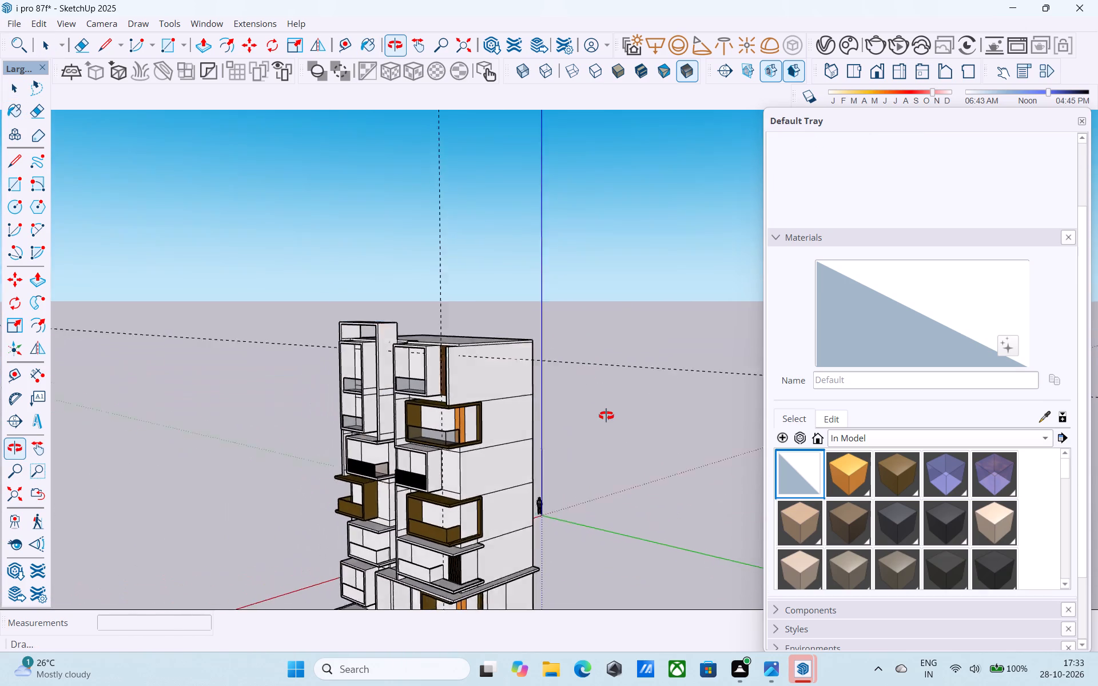
middle_click_drag(606, 416, 614, 414)
scroll(441, 277, "down", 5)
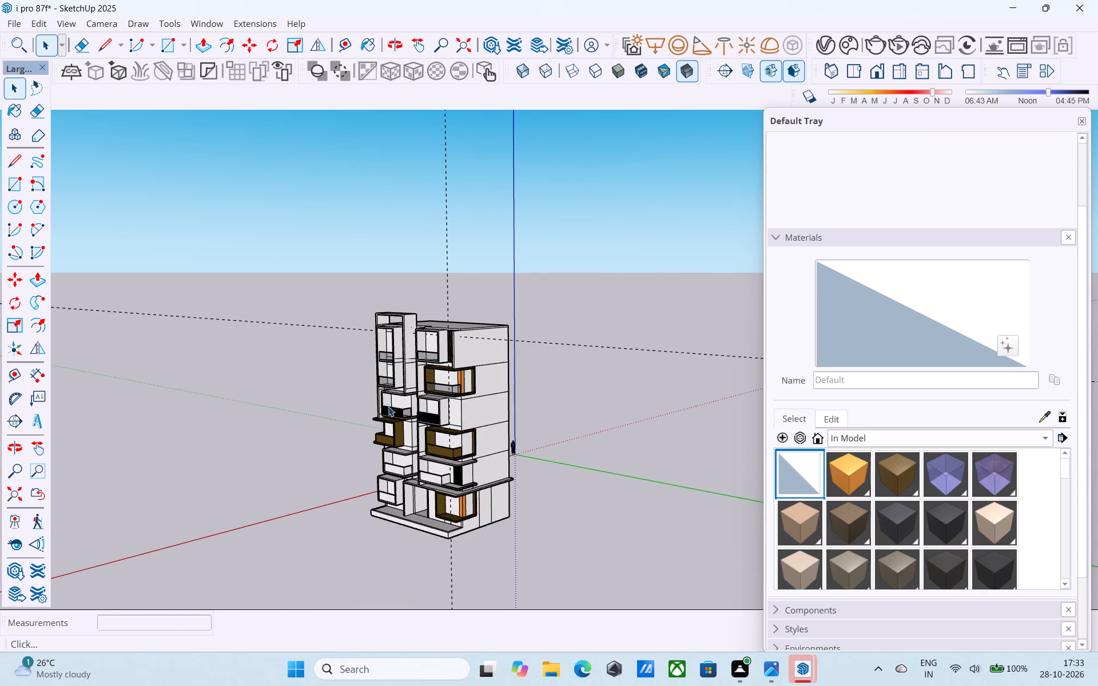
scroll(388, 430, "up", 7)
middle_click(349, 326)
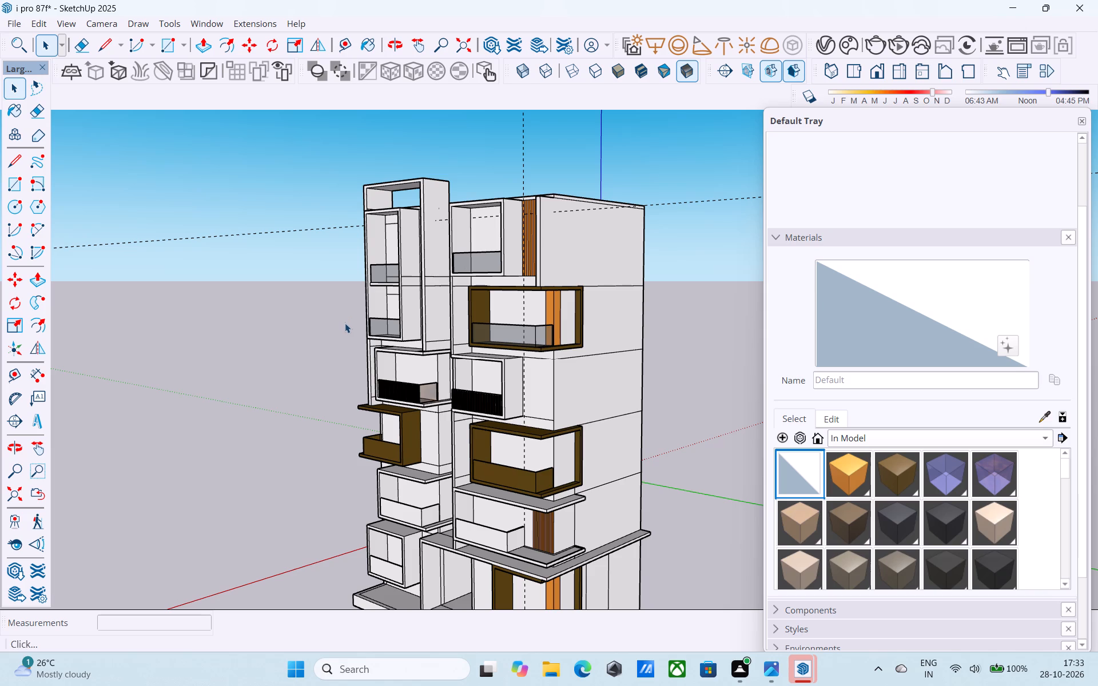
scroll(488, 393, "up", 5)
scroll(323, 353, "down", 4)
middle_click_drag(349, 335, 475, 309)
scroll(323, 326, "down", 4)
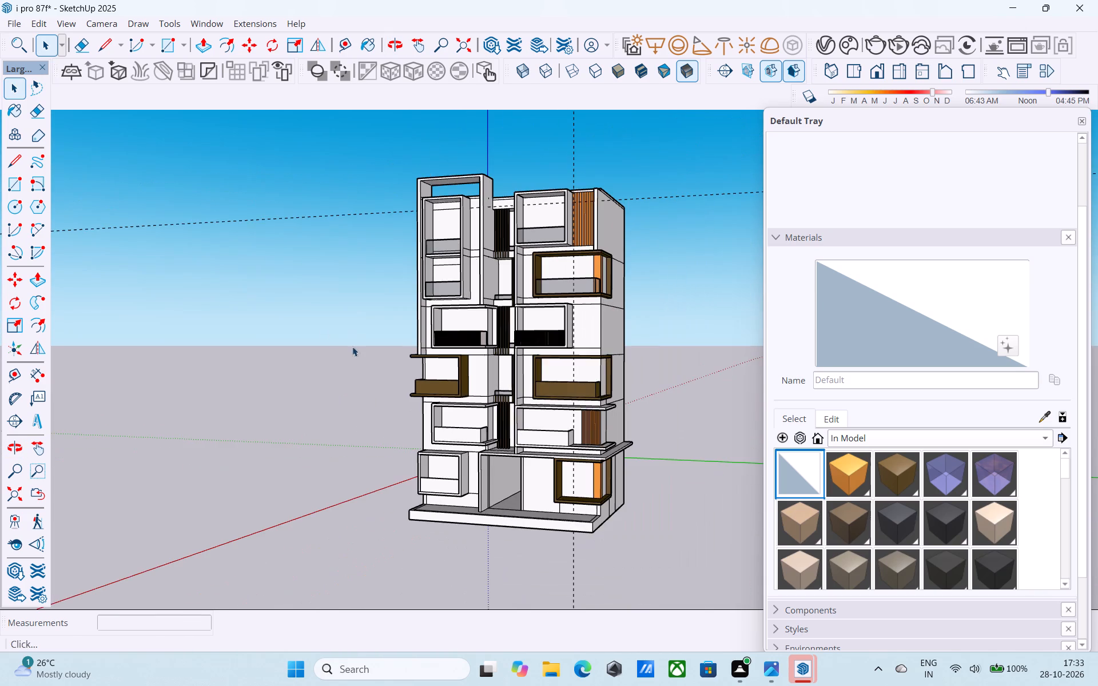
middle_click_drag(526, 392, 474, 427, "shift")
scroll(474, 427, "up", 5)
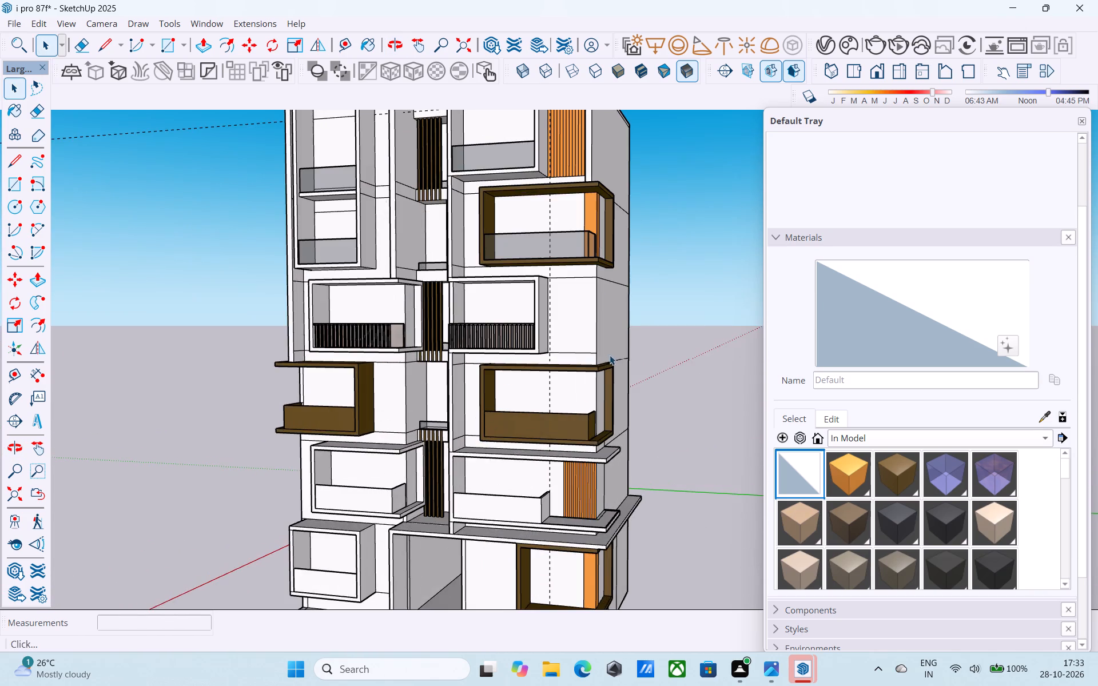
middle_click_drag(607, 354, 590, 446, "shift")
scroll(560, 417, "up", 6)
scroll(550, 411, "down", 2)
middle_click_drag(542, 407, 525, 408)
scroll(471, 485, "up", 5)
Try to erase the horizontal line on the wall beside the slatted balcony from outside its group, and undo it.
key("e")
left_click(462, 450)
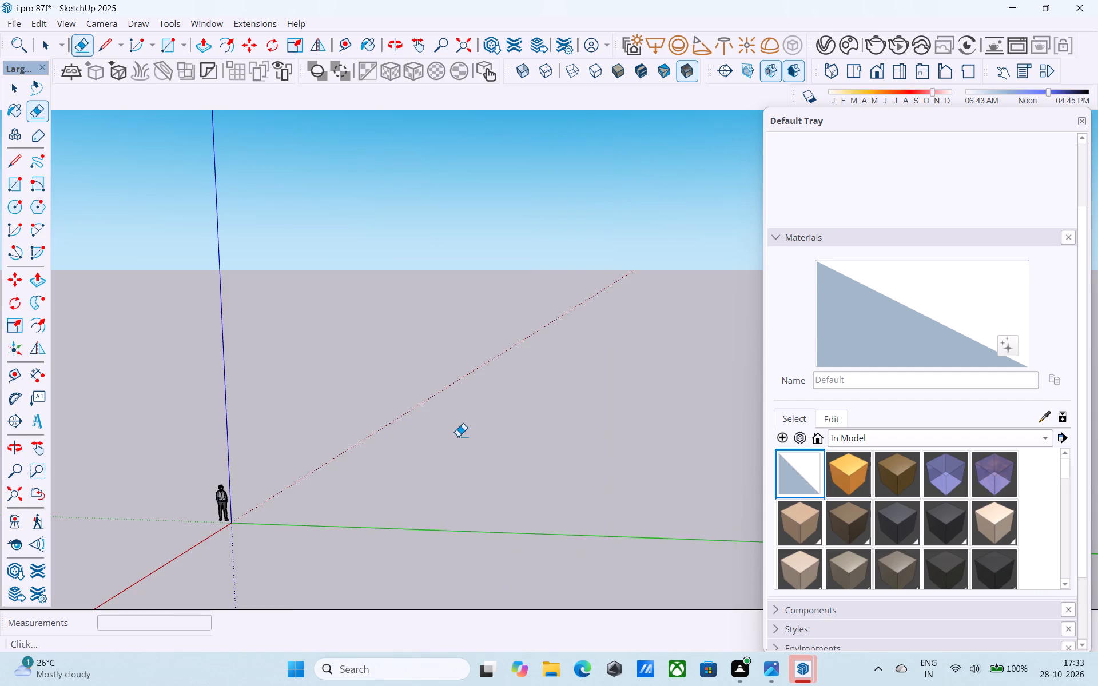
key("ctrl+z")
Open the group of the wall beside the slatted balcony for editing and save the model.
key("space")
double_click(458, 434)
scroll(457, 433, "up", 3)
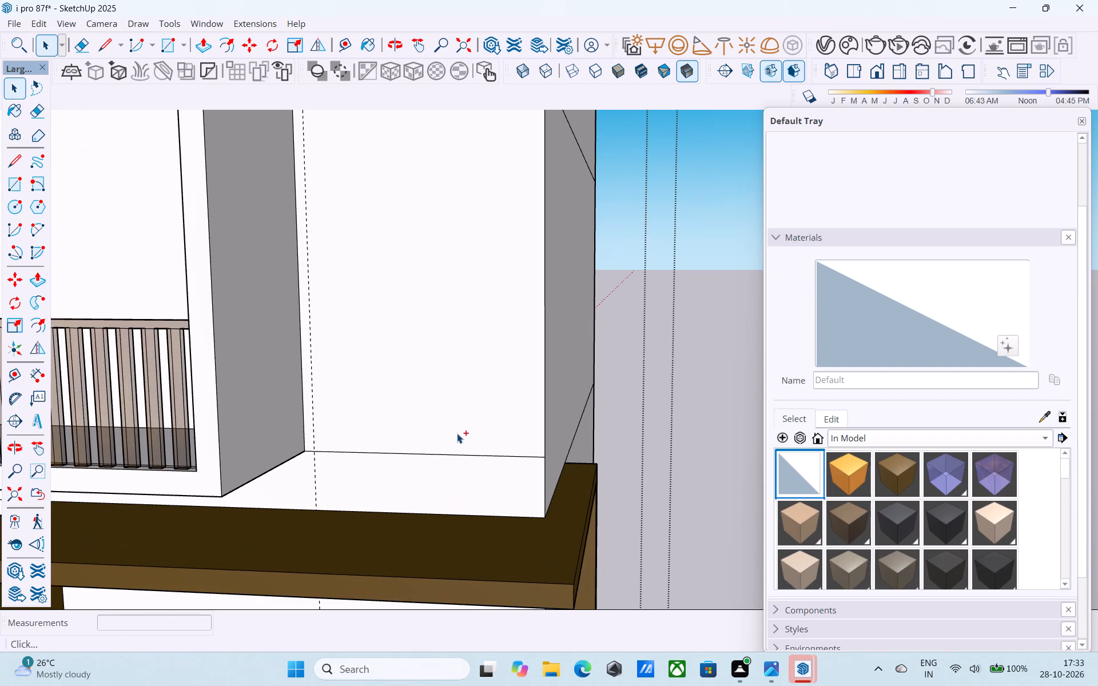
key("ctrl+s")
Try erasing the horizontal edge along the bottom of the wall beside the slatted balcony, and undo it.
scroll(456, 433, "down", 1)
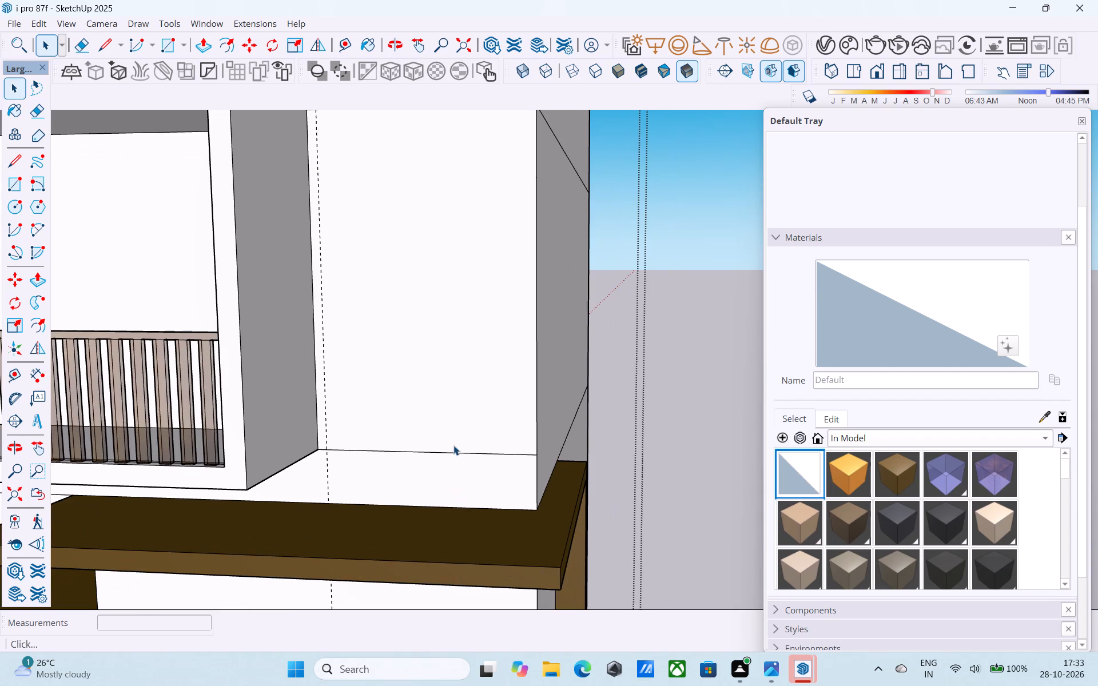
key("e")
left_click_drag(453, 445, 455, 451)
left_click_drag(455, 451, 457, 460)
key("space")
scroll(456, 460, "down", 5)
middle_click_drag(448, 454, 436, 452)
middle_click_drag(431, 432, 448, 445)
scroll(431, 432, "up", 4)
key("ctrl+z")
Copy the wall's vertical corner edge 6' across to the slatted balcony's frame, dividing the span by 30 and finally by 20.
scroll(449, 444, "down", 4)
middle_click_drag(449, 444, 427, 519, "shift")
scroll(469, 423, "up", 2)
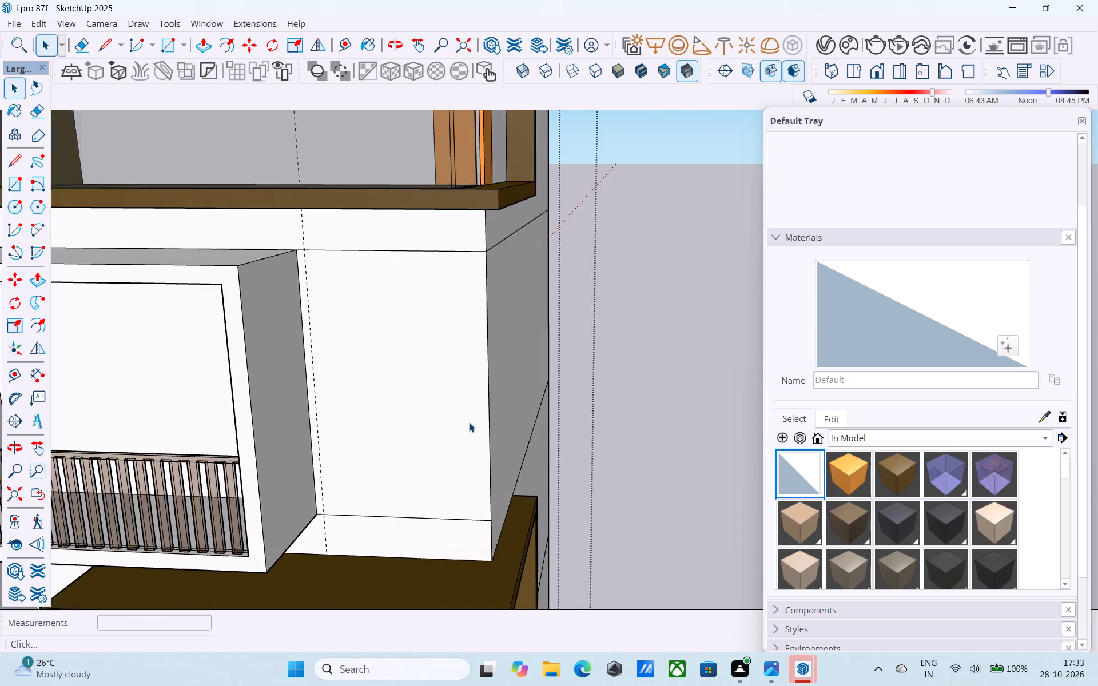
scroll(469, 422, "up", 1)
left_click(490, 422)
middle_click_drag(501, 397, 499, 452)
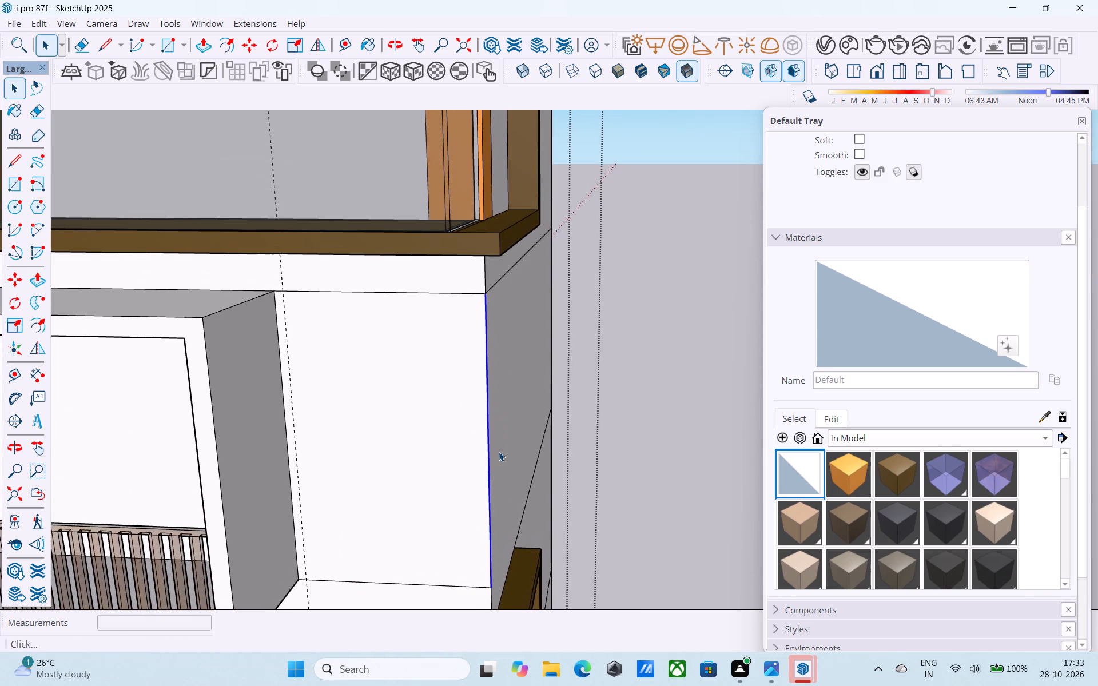
key("m")
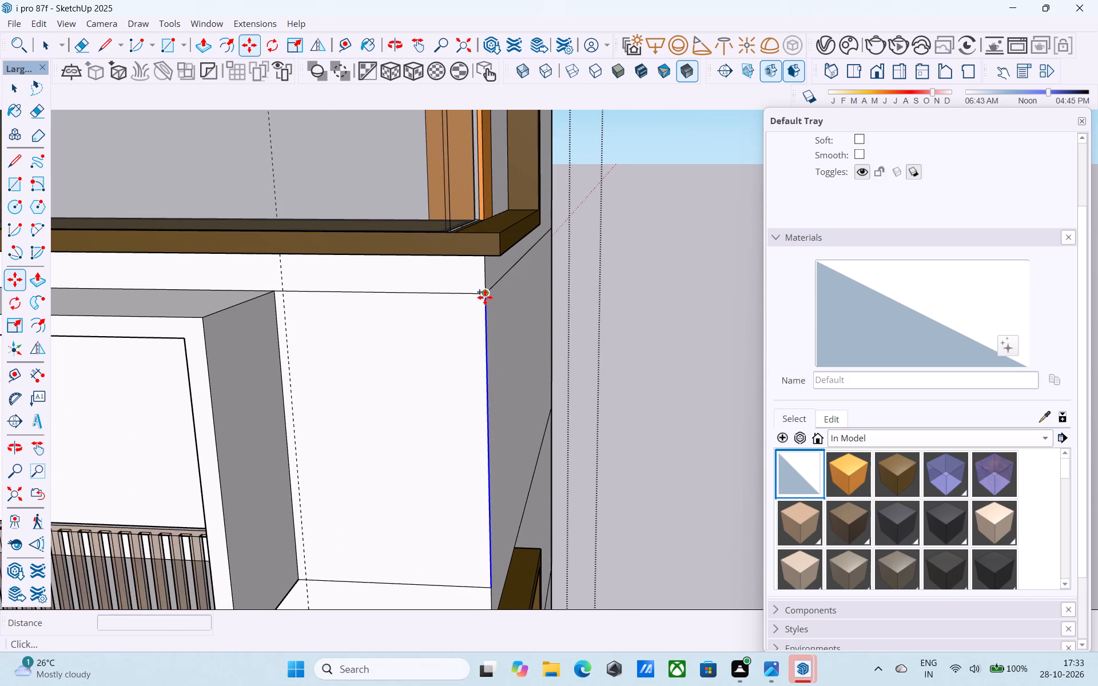
left_click(485, 297)
left_click(274, 293)
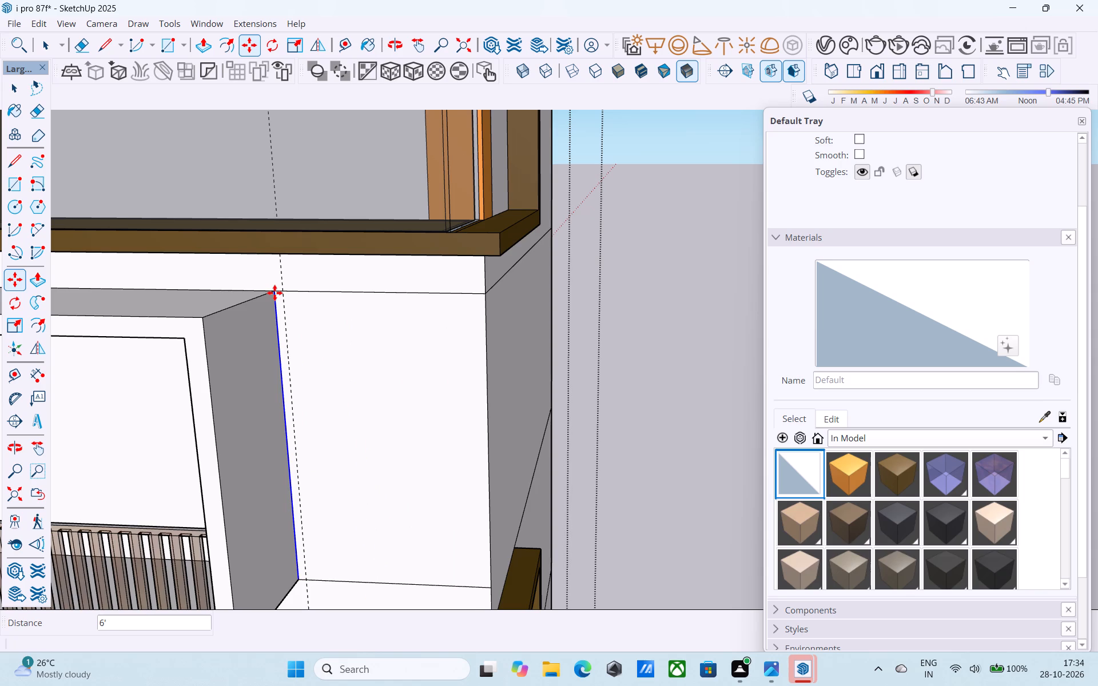
key("slash")
type("30")
key("Return")
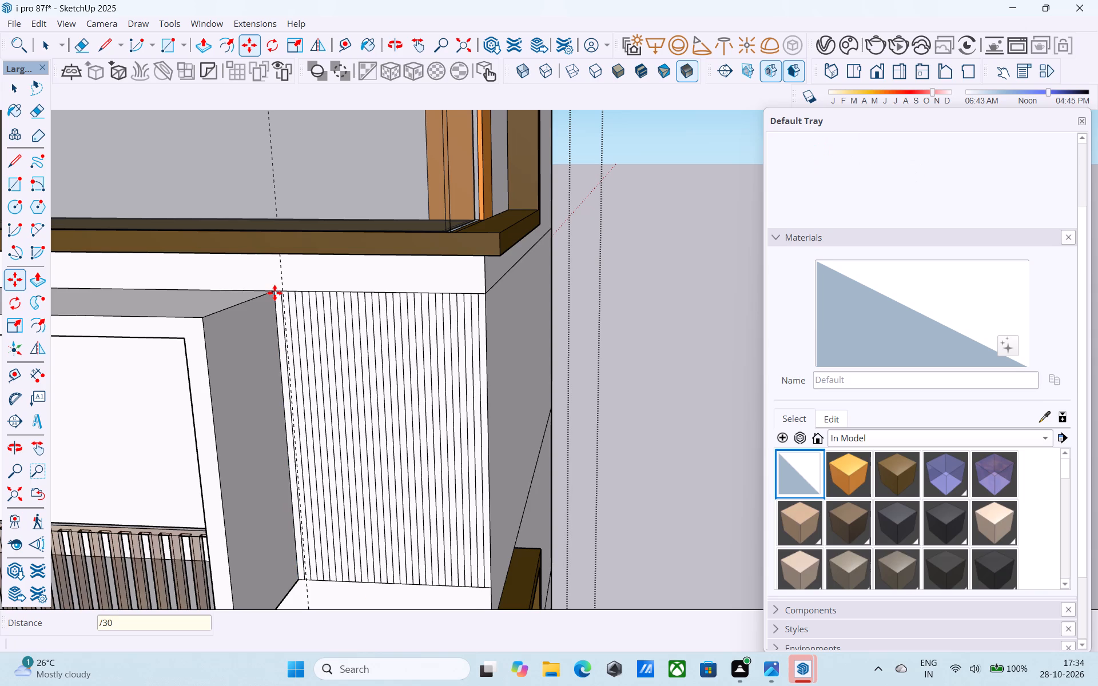
type("/20")
key("Return")
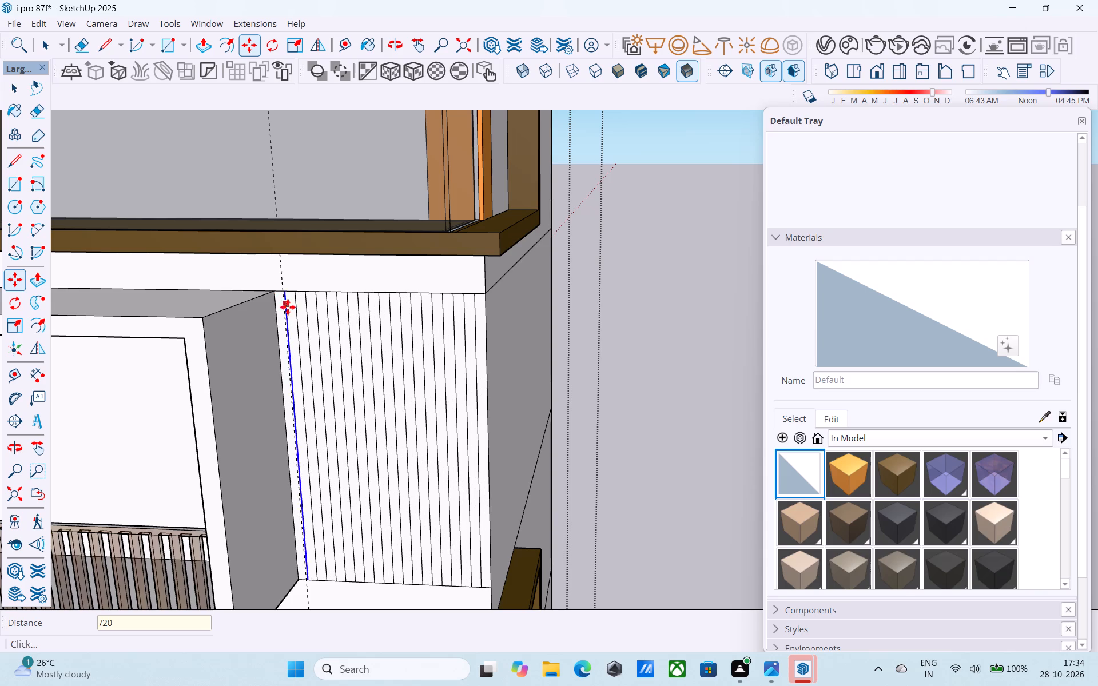
Examine the divided wall face beside the slatted balcony against the orange slatted panels on the other floors.
scroll(288, 308, "down", 13)
middle_click_drag(435, 442, 502, 366)
scroll(502, 366, "down", 2)
scroll(323, 433, "up", 3)
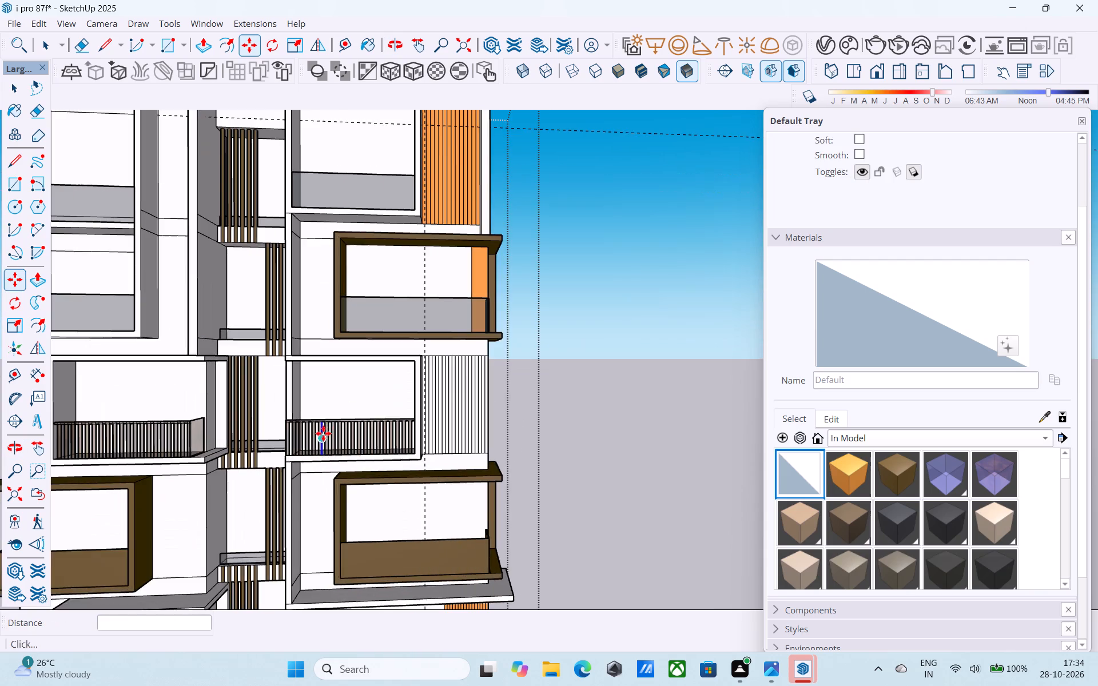
scroll(459, 396, "up", 8)
middle_click_drag(466, 391, 438, 422)
scroll(433, 428, "down", 9)
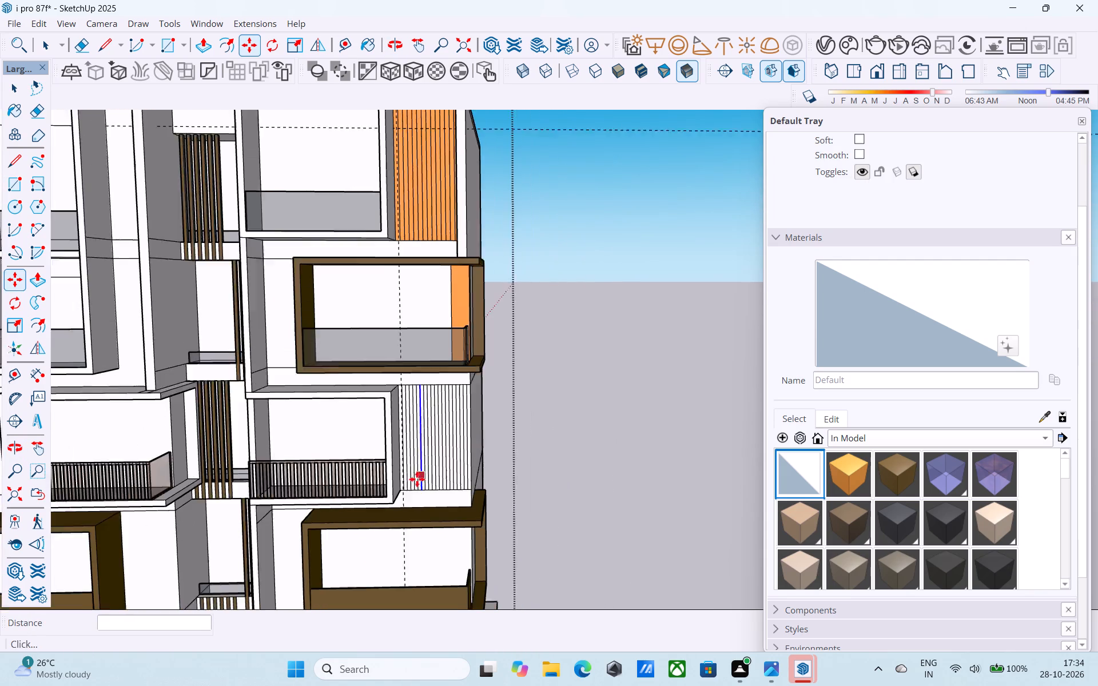
scroll(455, 394, "up", 7)
scroll(455, 394, "down", 6)
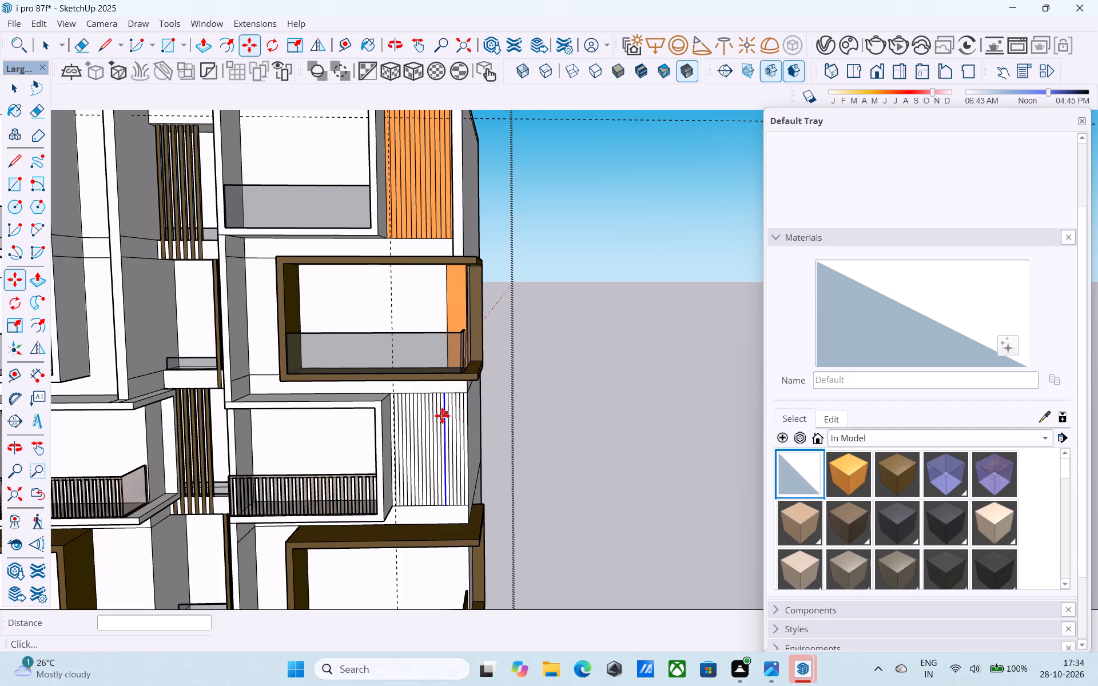
Paint all the vertical strips of the wall beside the slatted balcony with the C04_Amber_Sunshine material.
left_click(844, 469)
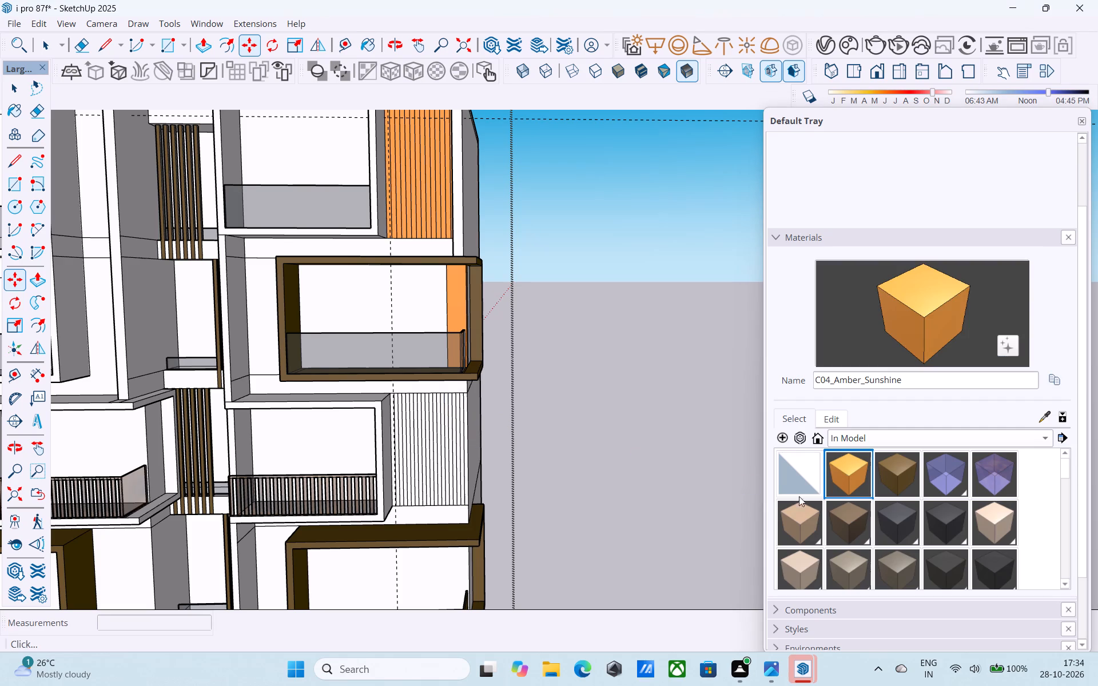
scroll(559, 463, "up", 14)
left_click(334, 374)
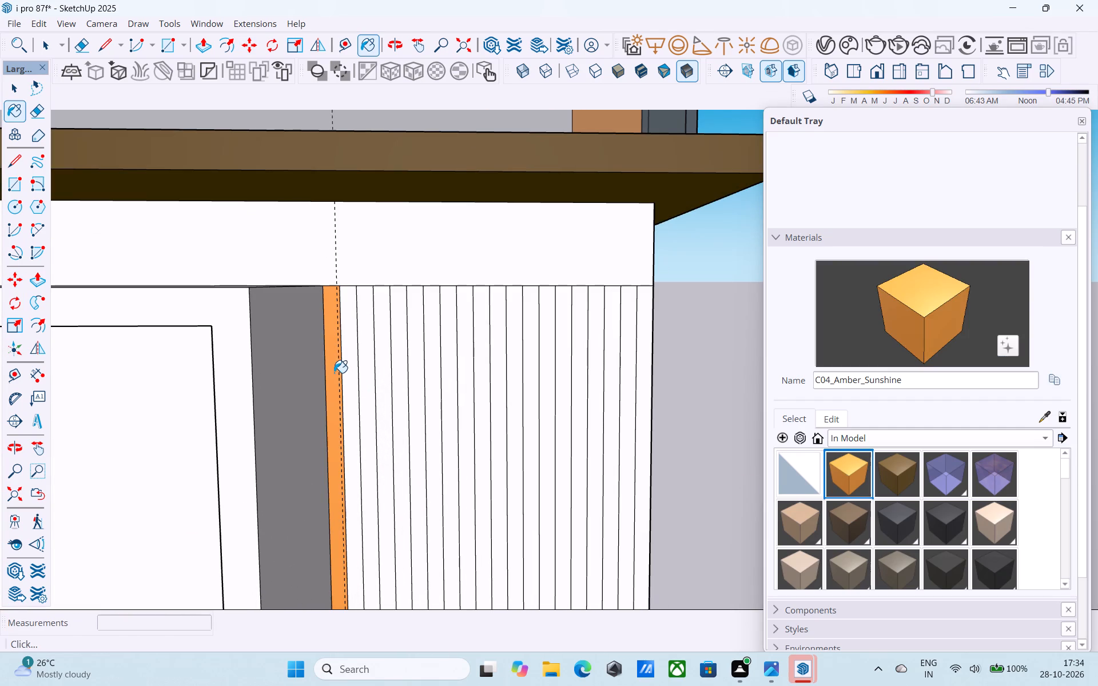
left_click(348, 358)
left_click(361, 346)
left_click(383, 333)
left_click(395, 336)
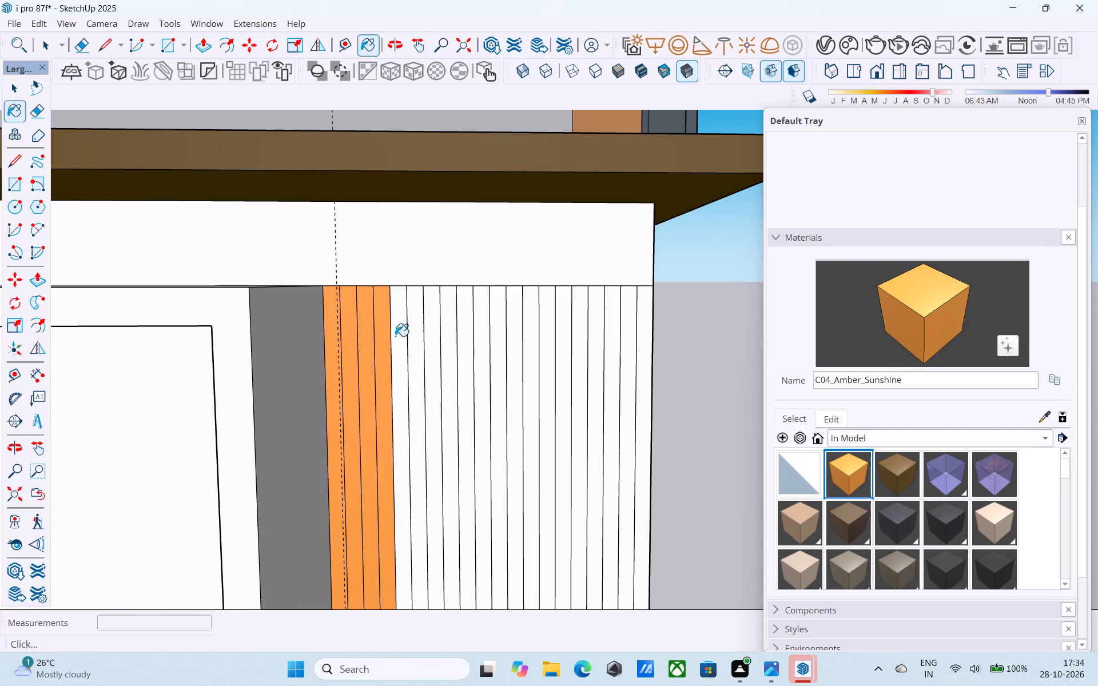
left_click(416, 336)
left_click(433, 332)
left_click(446, 324)
left_click(461, 316)
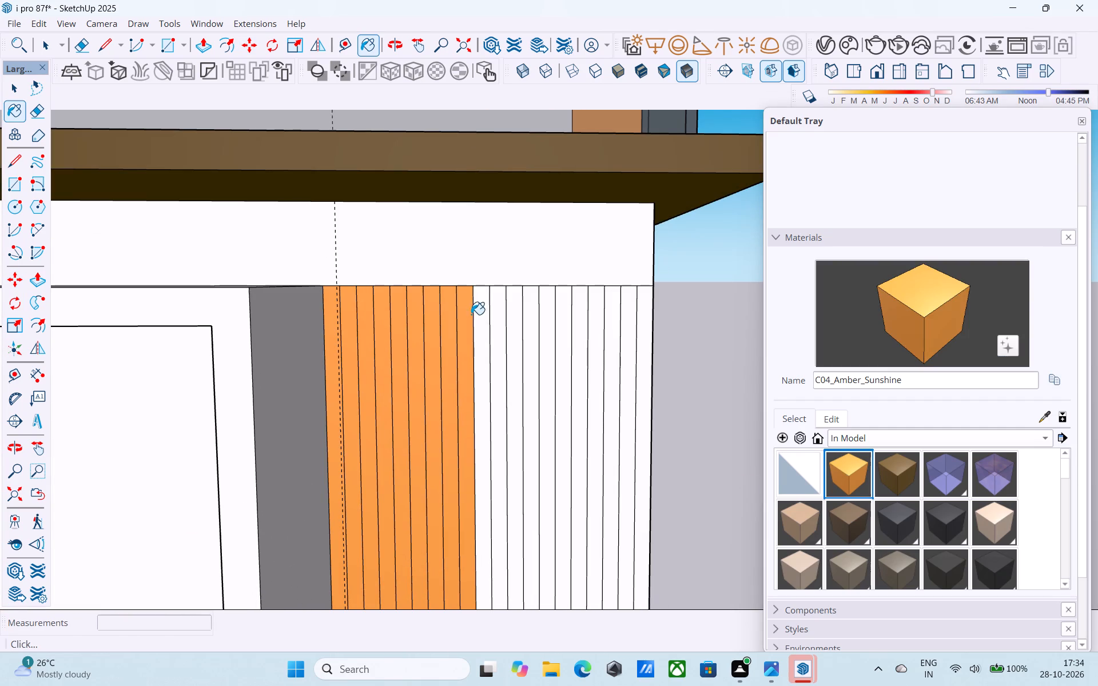
left_click(475, 316)
left_click(495, 321)
left_click(511, 334)
left_click(532, 342)
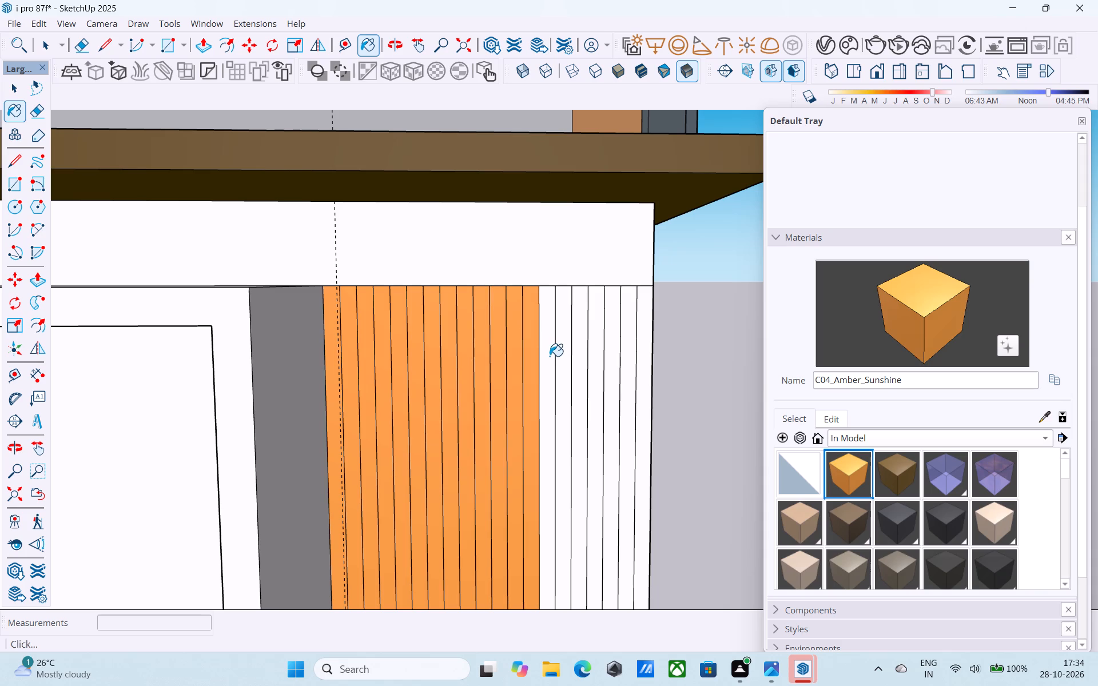
left_click(550, 356)
left_click(561, 362)
left_click(581, 380)
left_click(595, 391)
left_click_drag(607, 401, 614, 405)
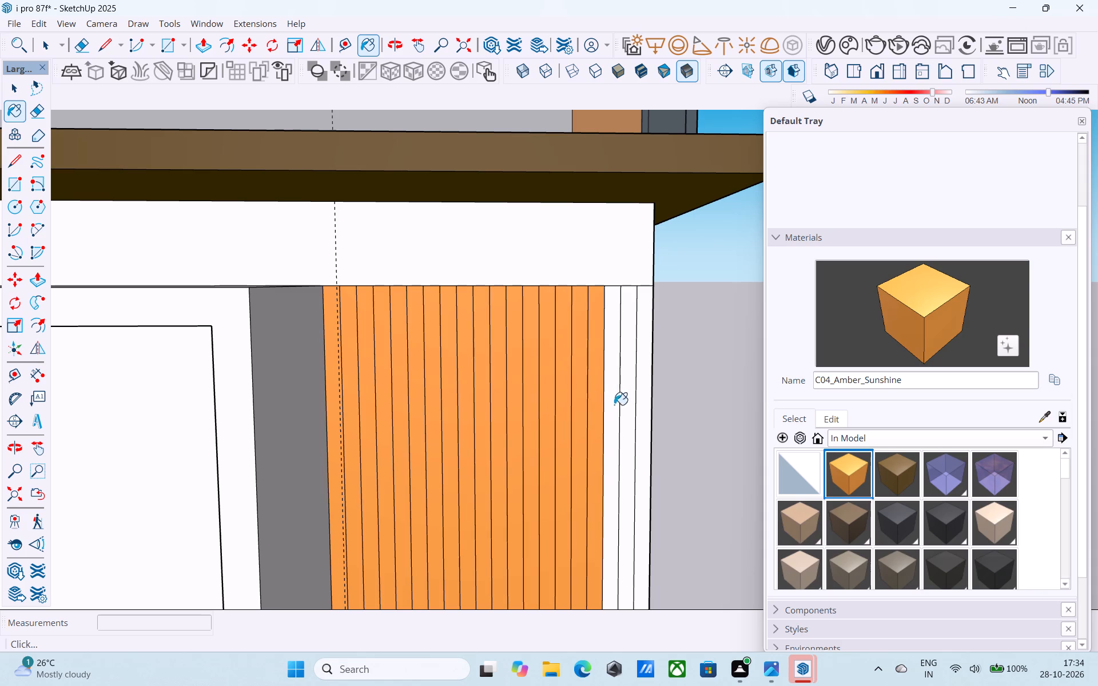
left_click(627, 418)
left_click(648, 438)
Examine the newly painted strip panel within the whole facade from the front and from angled views.
scroll(656, 437, "down", 6)
middle_click_drag(577, 394, 405, 378)
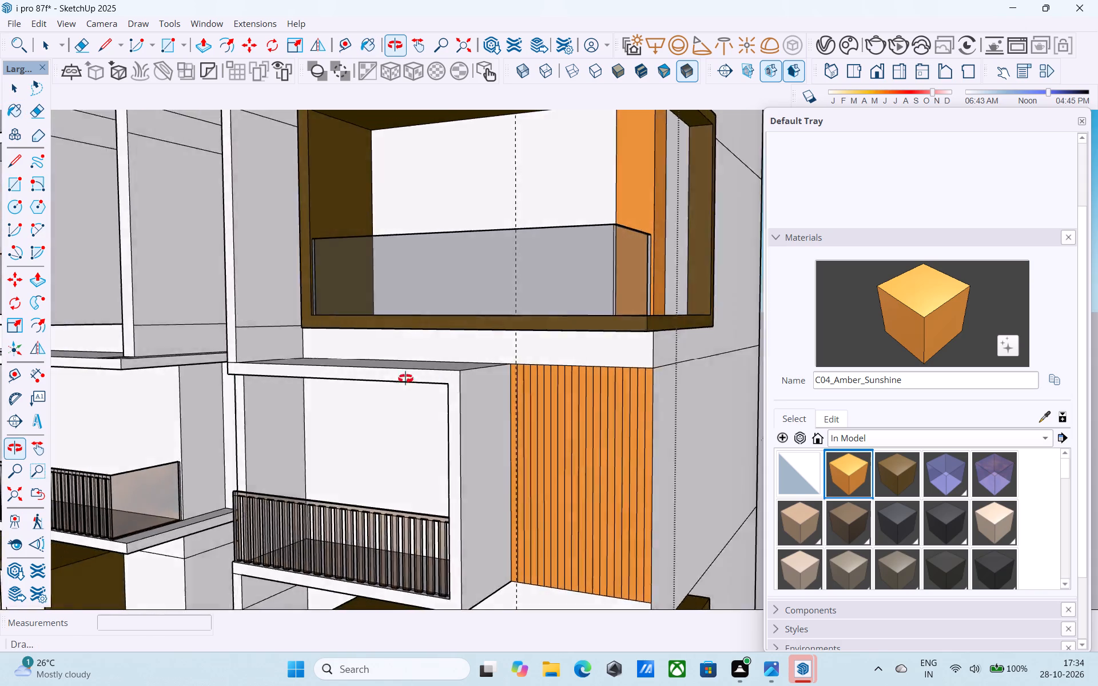
middle_click_drag(405, 378, 270, 370)
scroll(265, 365, "down", 5)
middle_click_drag(265, 365, 443, 370)
scroll(352, 352, "down", 6)
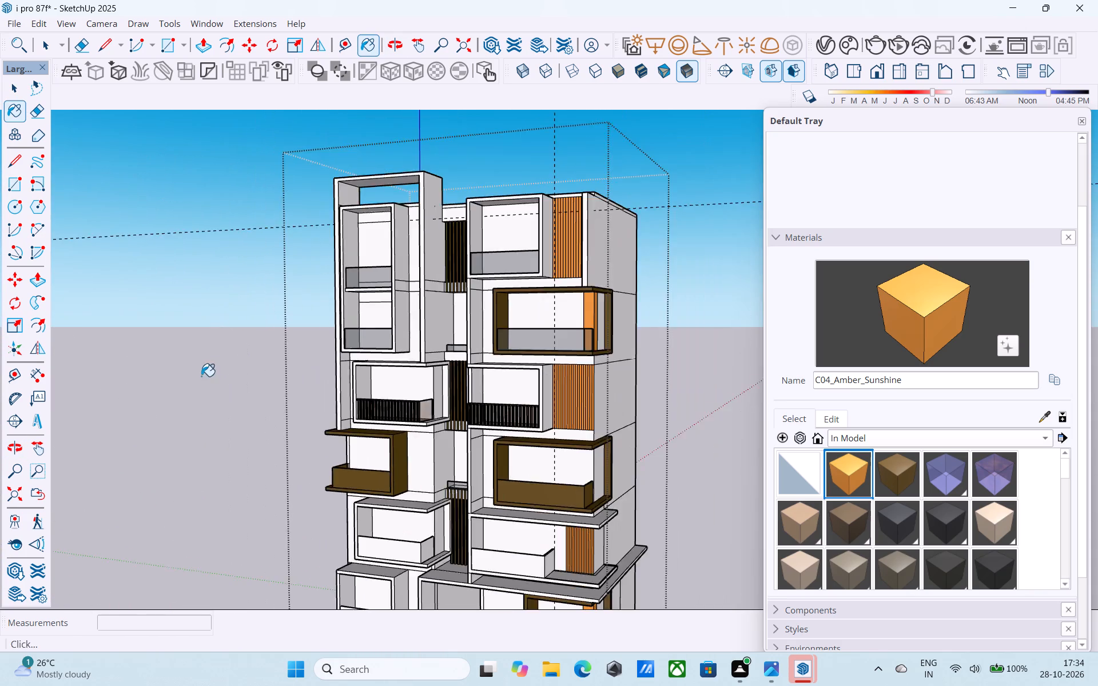
scroll(201, 376, "down", 4)
middle_click_drag(339, 406, 448, 418)
scroll(690, 368, "down", 6)
middle_click_drag(679, 366, 662, 365)
scroll(342, 380, "up", 1)
scroll(295, 368, "down", 5)
scroll(467, 401, "up", 10)
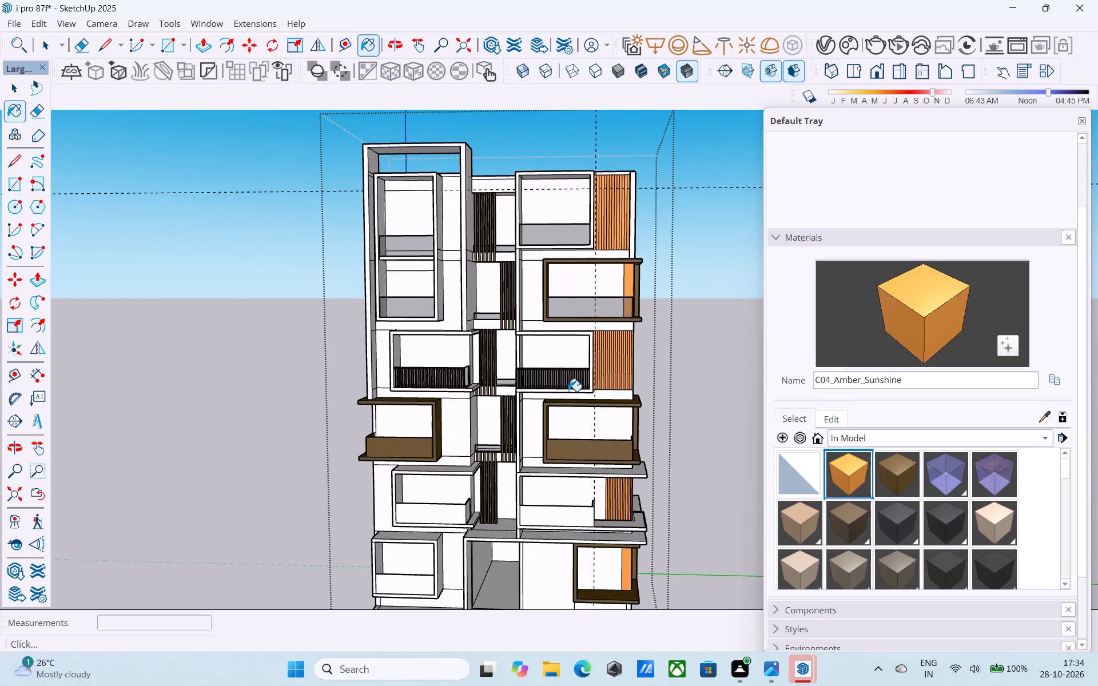
scroll(287, 353, "down", 5)
scroll(503, 408, "up", 4)
middle_click_drag(505, 404, 504, 396)
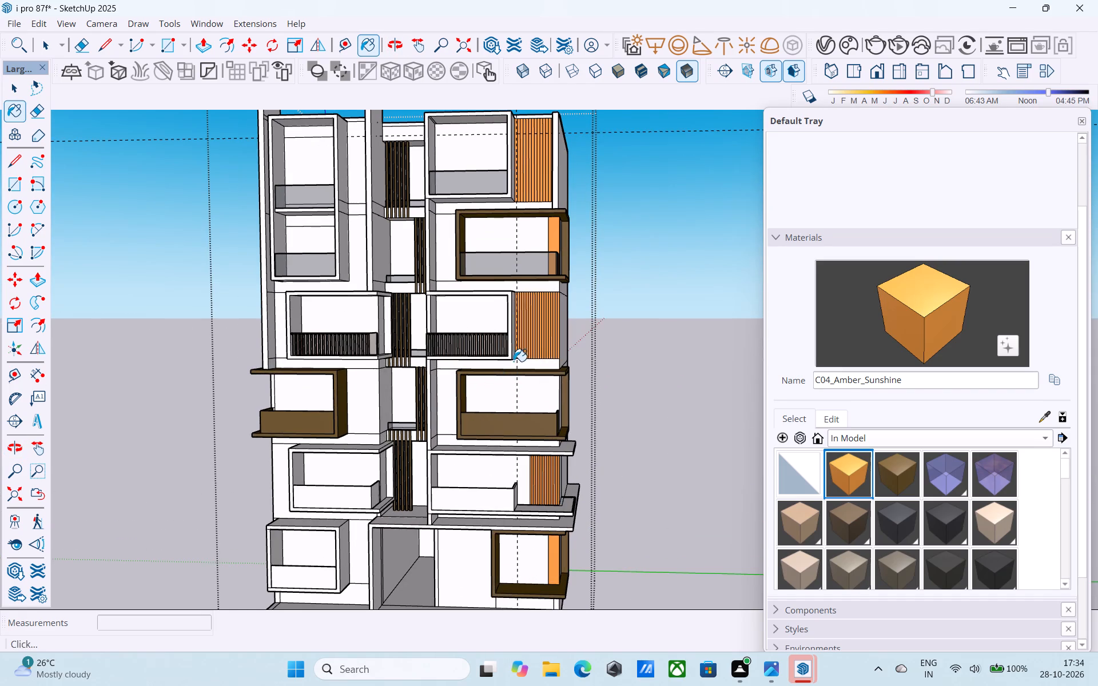
middle_click_drag(507, 365, 492, 396)
scroll(496, 373, "down", 1)
scroll(529, 362, "up", 17)
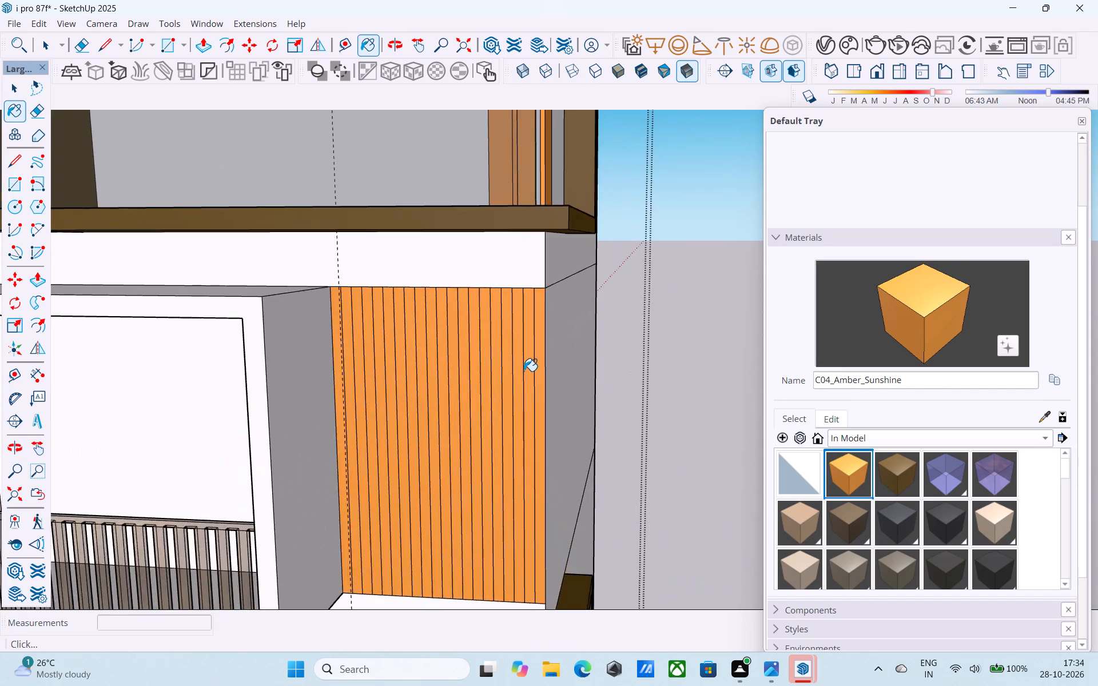
Push/Pull the outermost strip of the new orange panel outward 3', matching the face of the white fin above.
scroll(524, 371, "up", 2)
key("e")
left_click(534, 375)
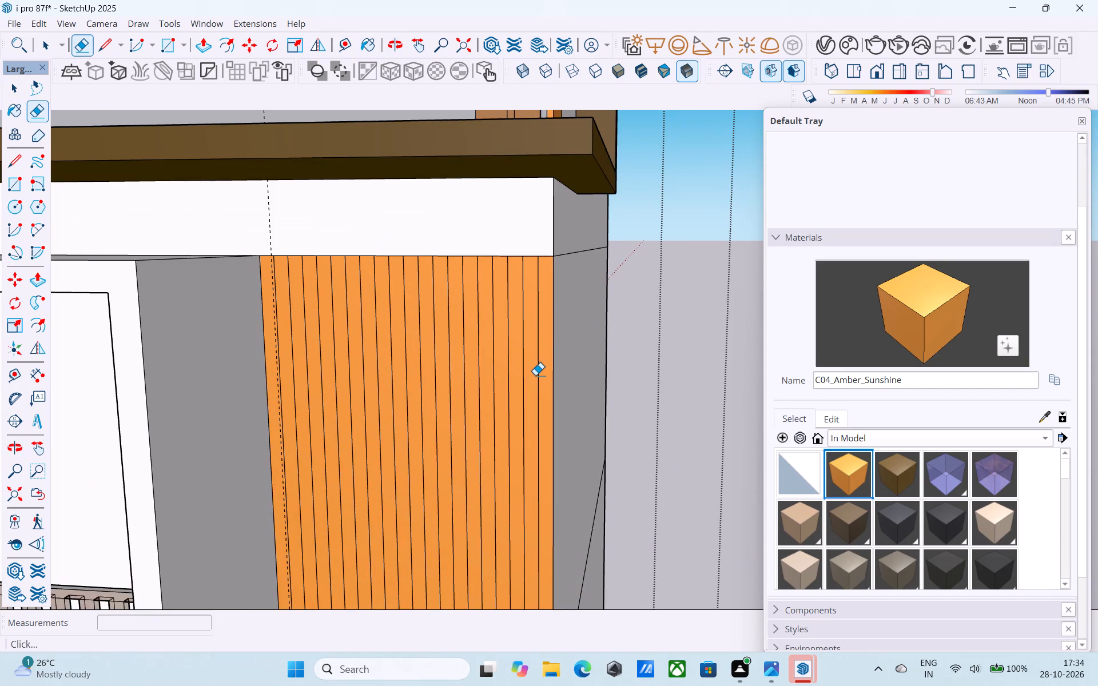
left_click(537, 376)
key("space")
left_click(536, 376)
scroll(536, 376, "down", 4)
key("p")
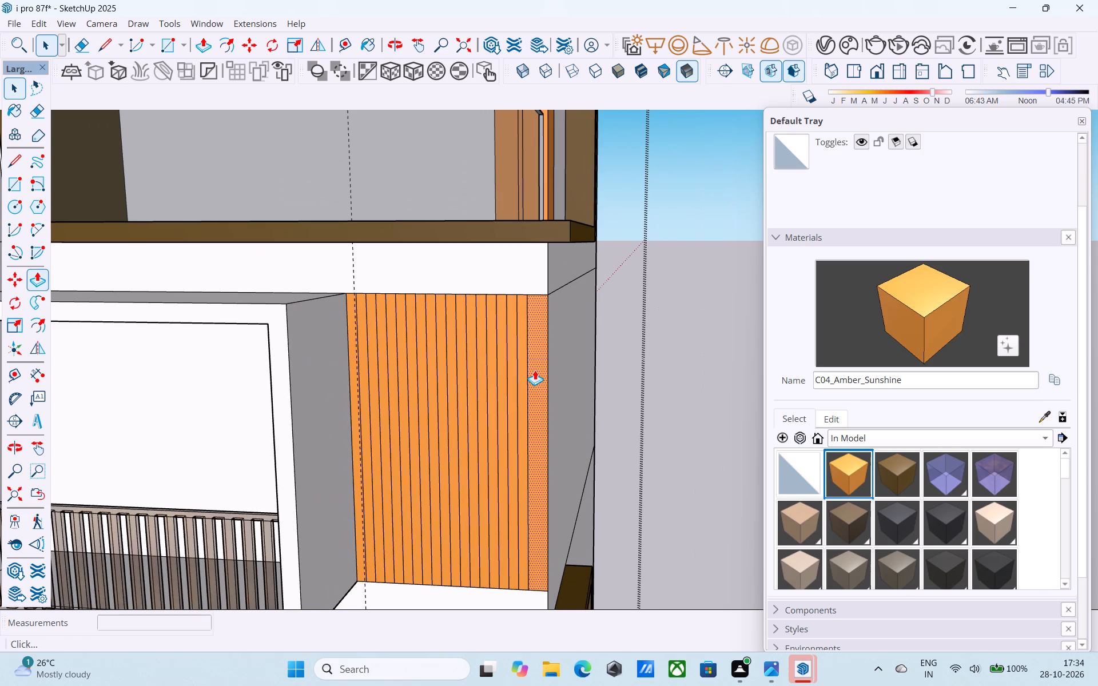
left_click(535, 370)
scroll(530, 371, "down", 4)
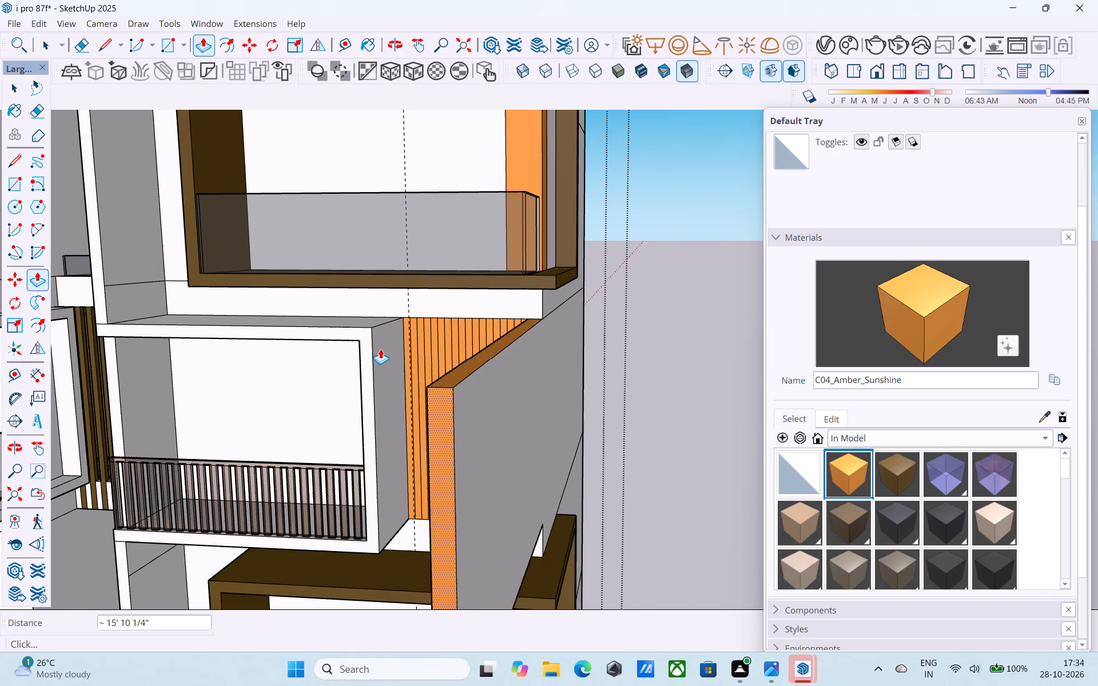
scroll(382, 350, "down", 8)
middle_click_drag(425, 350, 417, 466)
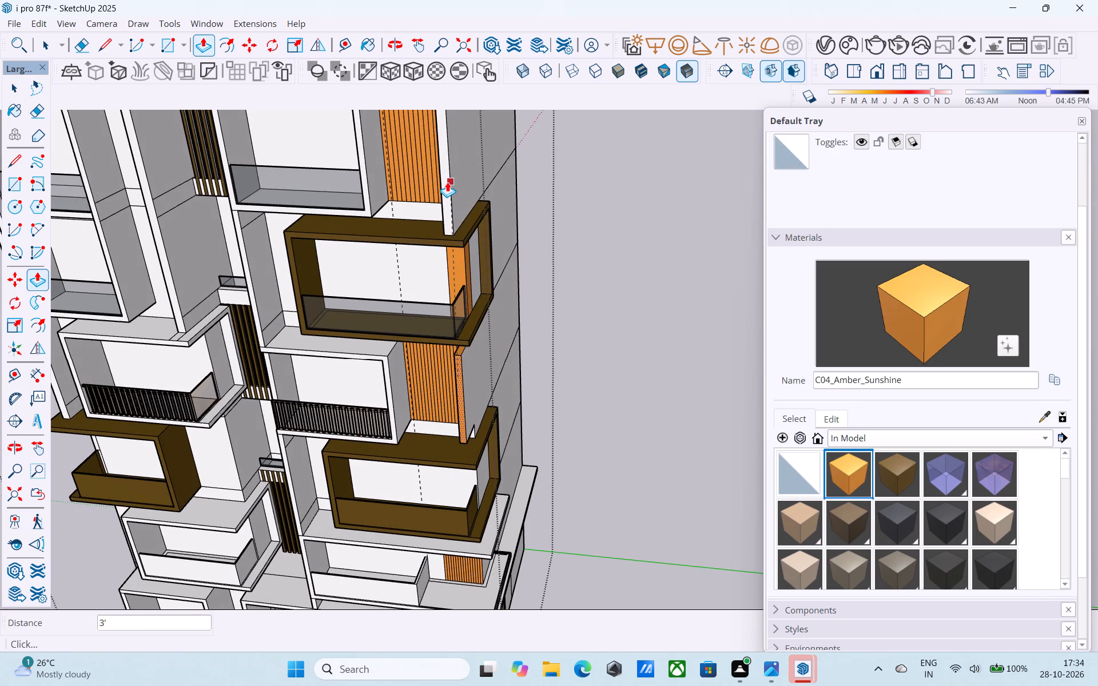
left_click(447, 182)
middle_click_drag(441, 187, 466, 169)
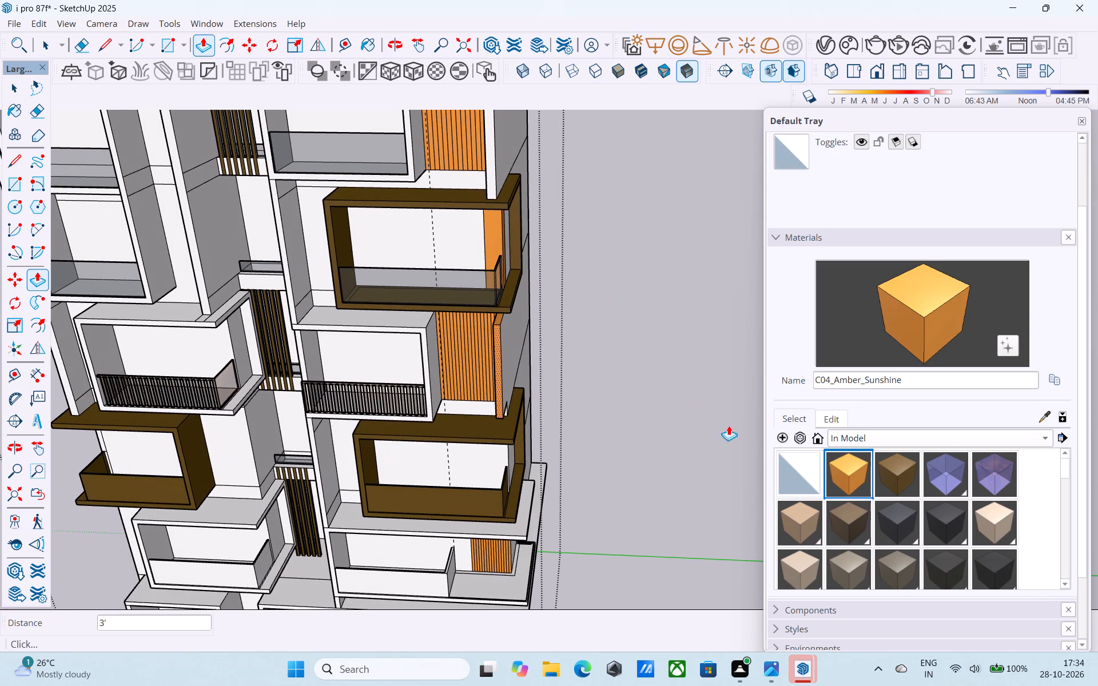
Repaint the faces of the fin projecting from the orange panel beside the slatted balcony with the Default material.
left_click(801, 465)
scroll(462, 310, "up", 10)
left_click(508, 337)
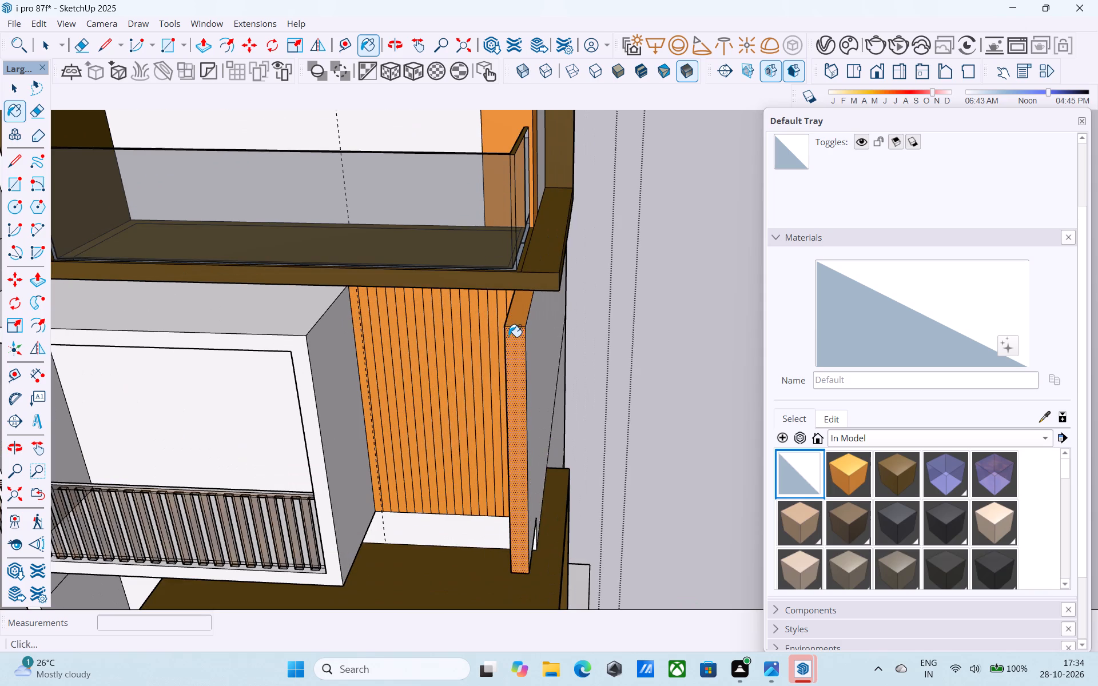
left_click(507, 321)
middle_click_drag(540, 302, 666, 210)
left_click(558, 314)
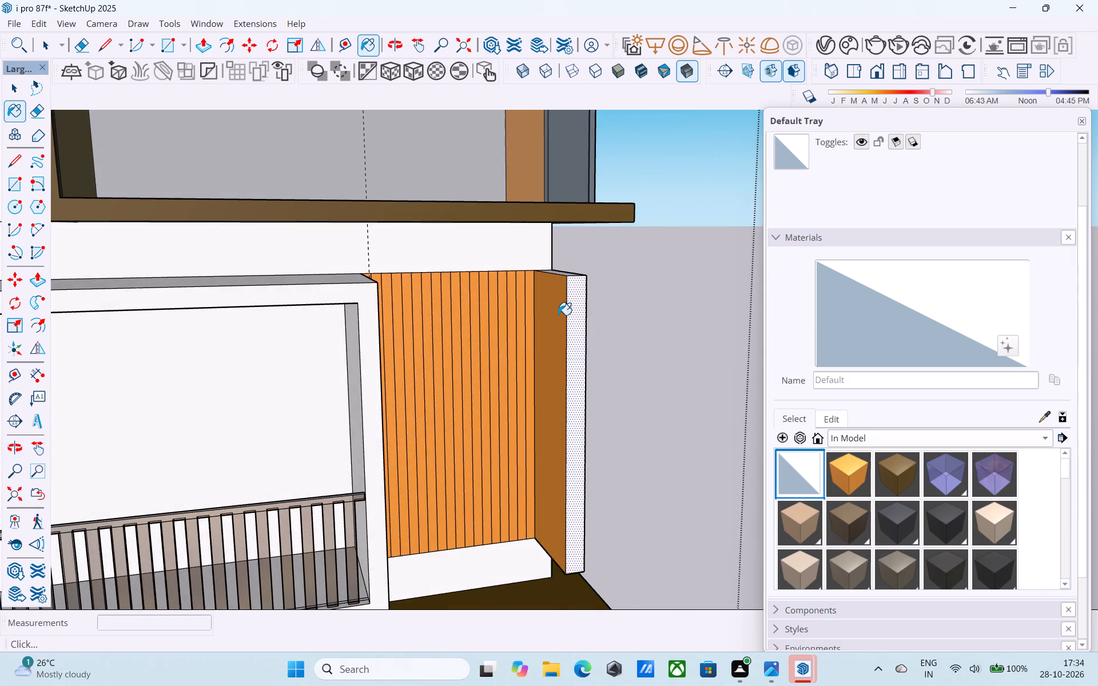
Push/Pull the bottom face of the white fin down 1' 6" to the top of the brown balcony frame below.
scroll(552, 309, "down", 18)
middle_click_drag(503, 346, 498, 282)
scroll(538, 306, "up", 2)
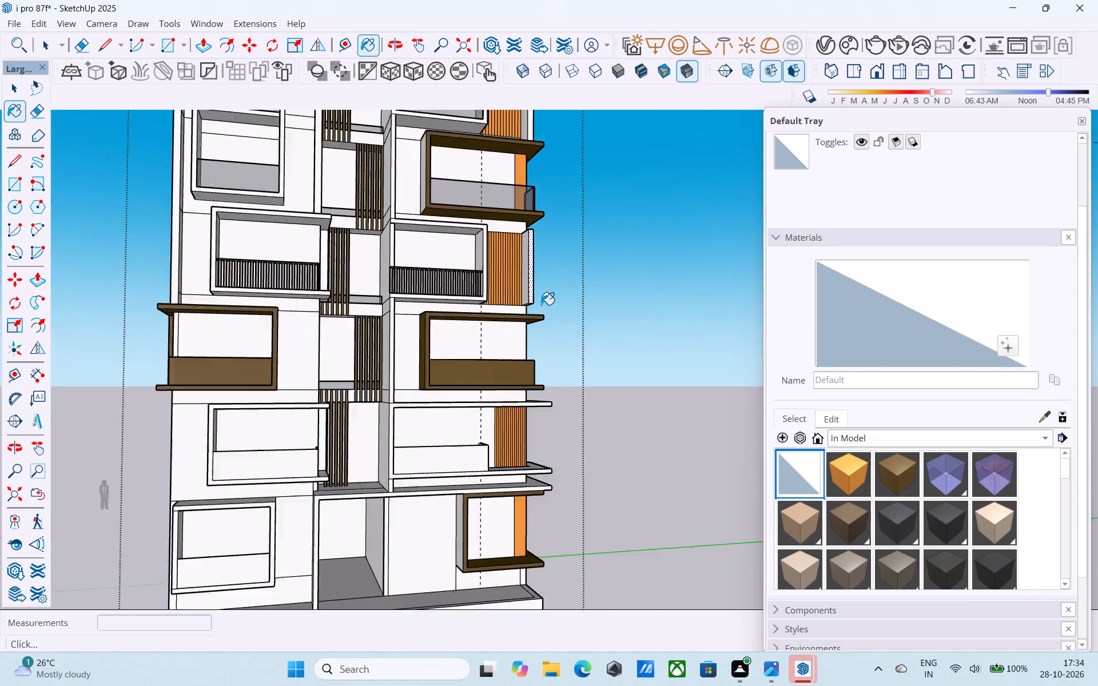
scroll(541, 305, "up", 8)
middle_click_drag(514, 306, 512, 306)
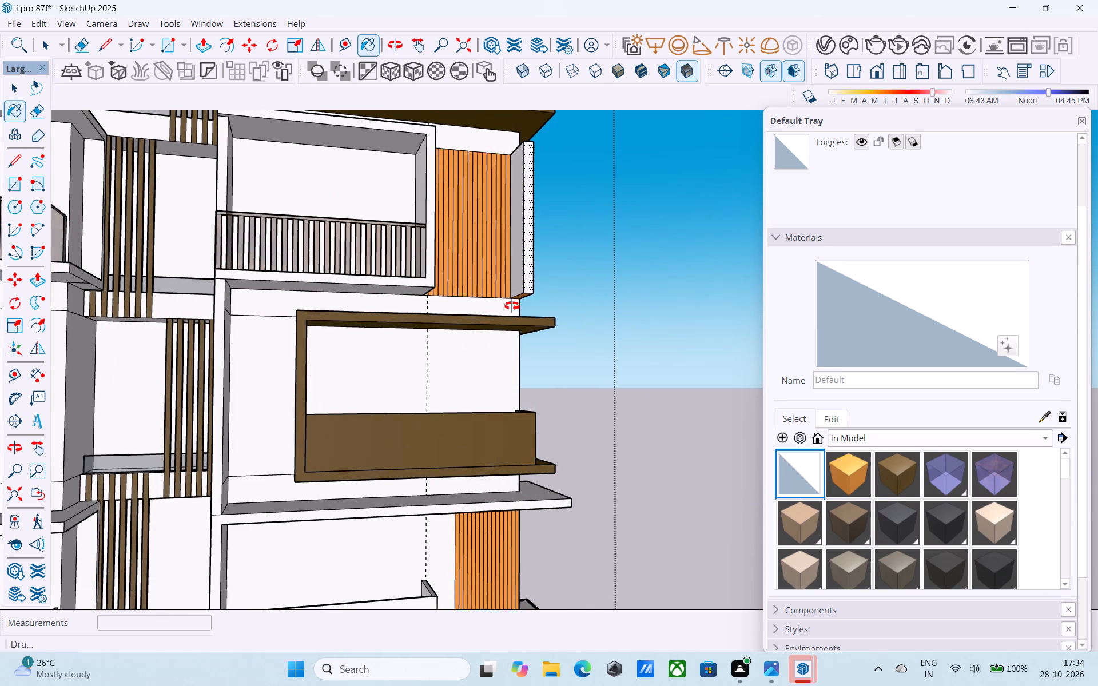
middle_click_drag(512, 306, 533, 320)
scroll(518, 322, "up", 6)
middle_click_drag(520, 296, 502, 242)
scroll(509, 245, "up", 4)
key("space")
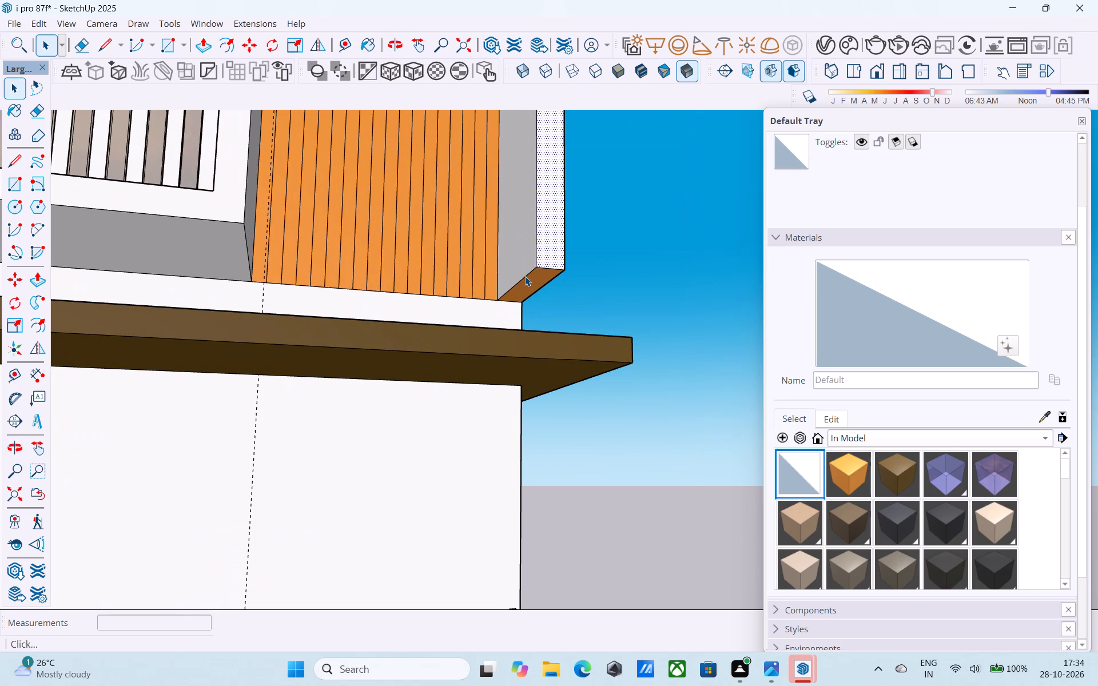
left_click(531, 283)
key("p")
left_click(531, 283)
scroll(530, 289, "down", 3)
middle_click_drag(524, 290, 504, 376)
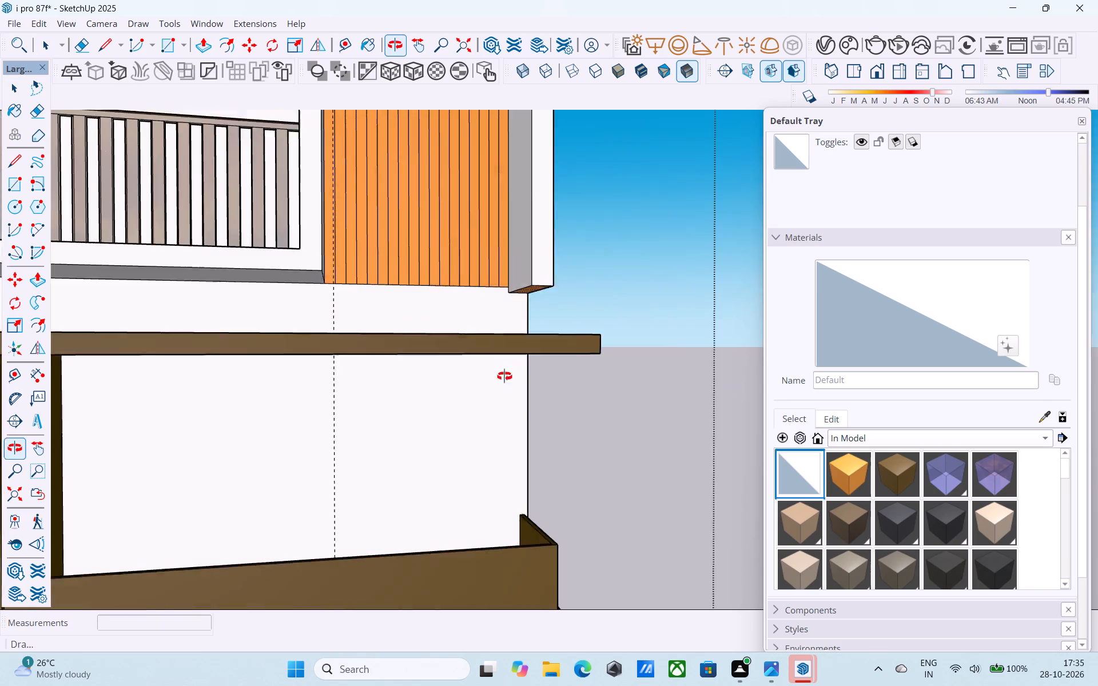
middle_click_drag(504, 376, 521, 535)
scroll(459, 384, "up", 4)
left_click(451, 349)
Examine the extended fin against the rest of the facade from above and at an angle.
scroll(452, 349, "down", 5)
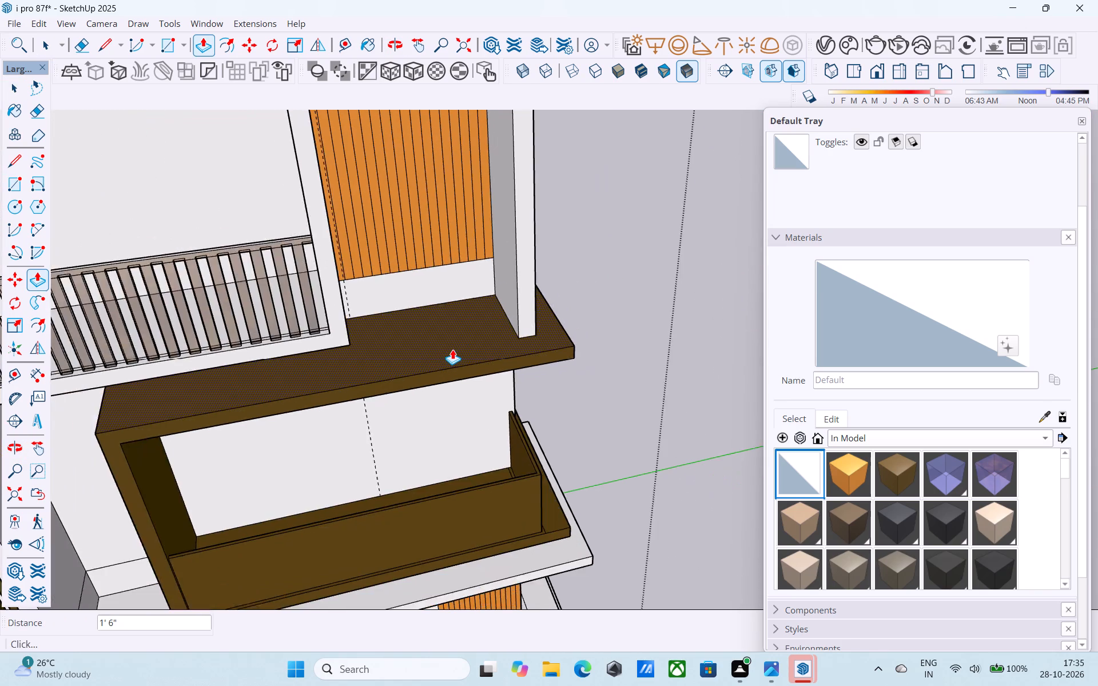
scroll(452, 349, "down", 5)
middle_click_drag(483, 395, 452, 376)
scroll(460, 394, "down", 7)
middle_click_drag(478, 406, 325, 451)
scroll(392, 466, "down", 10)
middle_click_drag(432, 462, 434, 412)
scroll(311, 270, "up", 5)
middle_click_drag(308, 264, 372, 348)
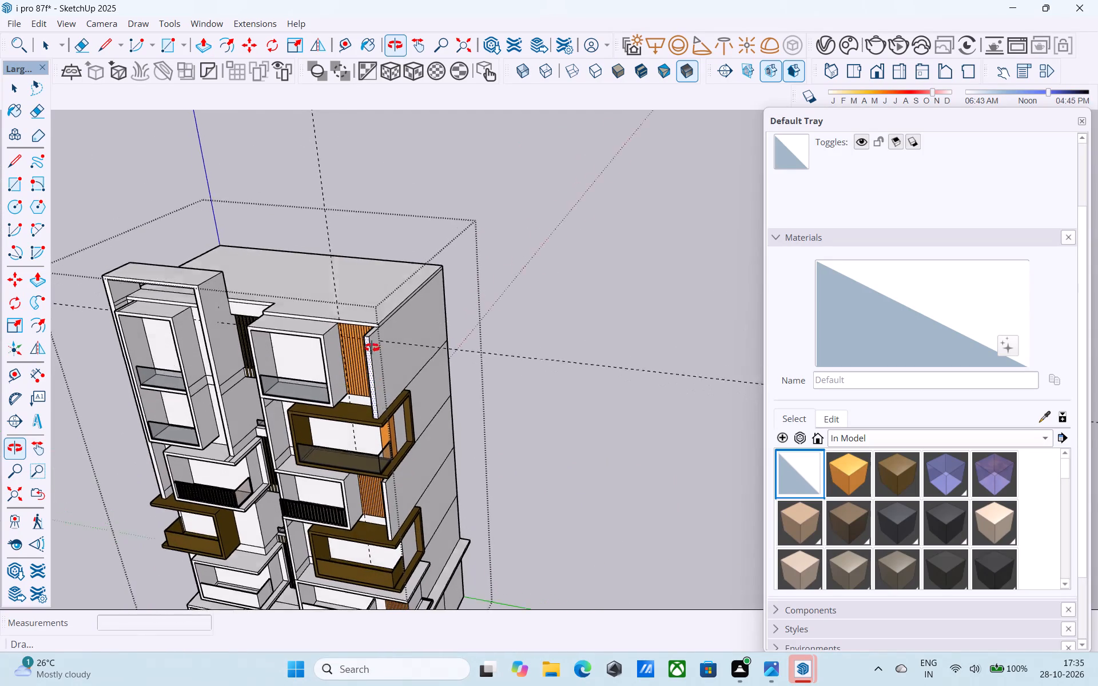
middle_click_drag(372, 348, 372, 346)
Save the model.
key("ctrl+s")
key("ctrl+s")
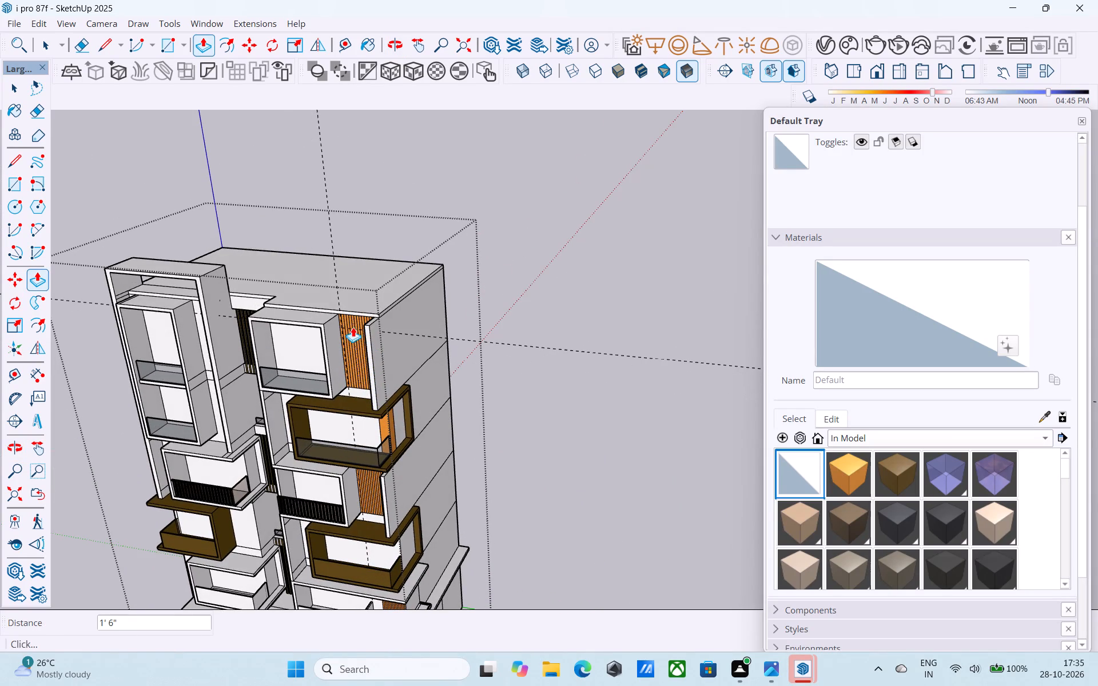
Examine the whole facade from the front and from angled views for wall areas still lacking slatted panels.
key("space")
scroll(353, 325, "down", 6)
middle_click_drag(371, 409, 392, 344)
scroll(348, 401, "up", 6)
scroll(360, 353, "down", 3)
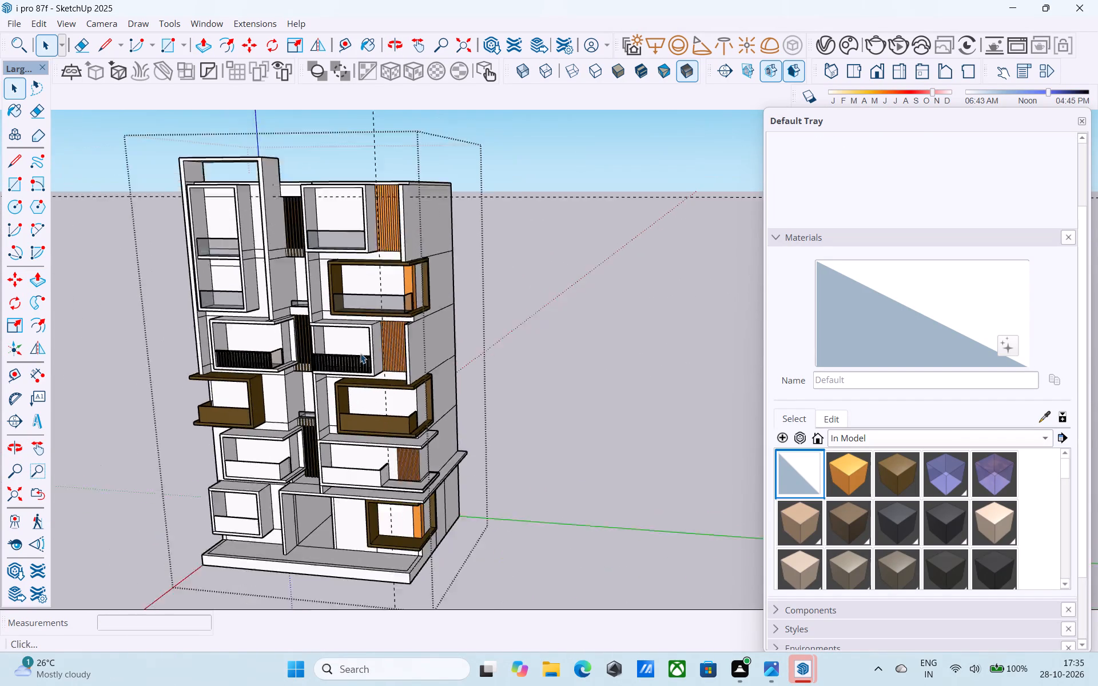
scroll(360, 353, "down", 3)
middle_click_drag(351, 353, 387, 319)
middle_click_drag(387, 326, 394, 326)
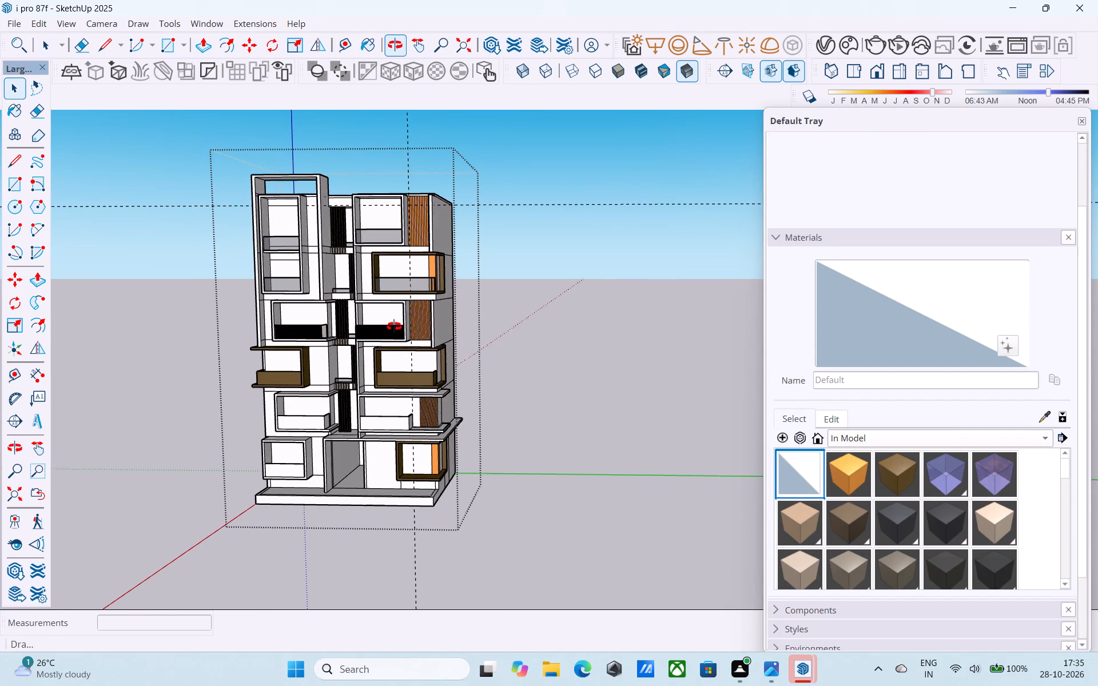
middle_click_drag(394, 326, 408, 321)
scroll(397, 324, "up", 6)
scroll(408, 320, "down", 5)
middle_click_drag(408, 320, 427, 363)
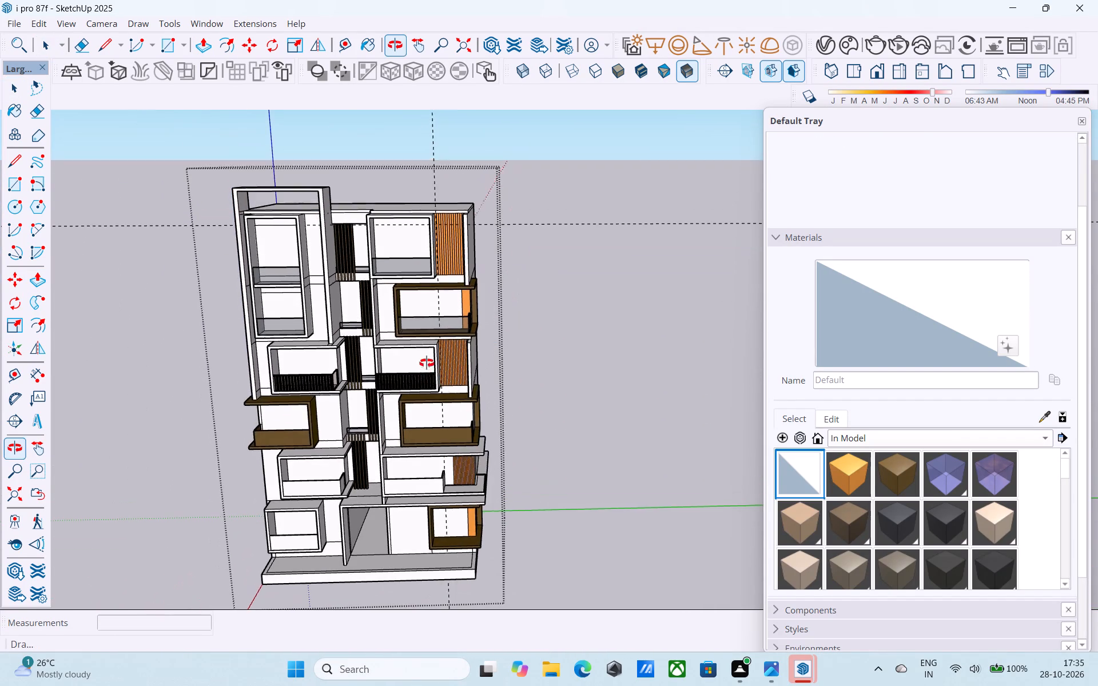
middle_click_drag(427, 363, 428, 359)
middle_click_drag(407, 339, 459, 337)
Draw a 3' 3" horizontal line along the guide across the top-floor wall between the tall balcony frame and the vertical fin.
scroll(459, 337, "up", 1)
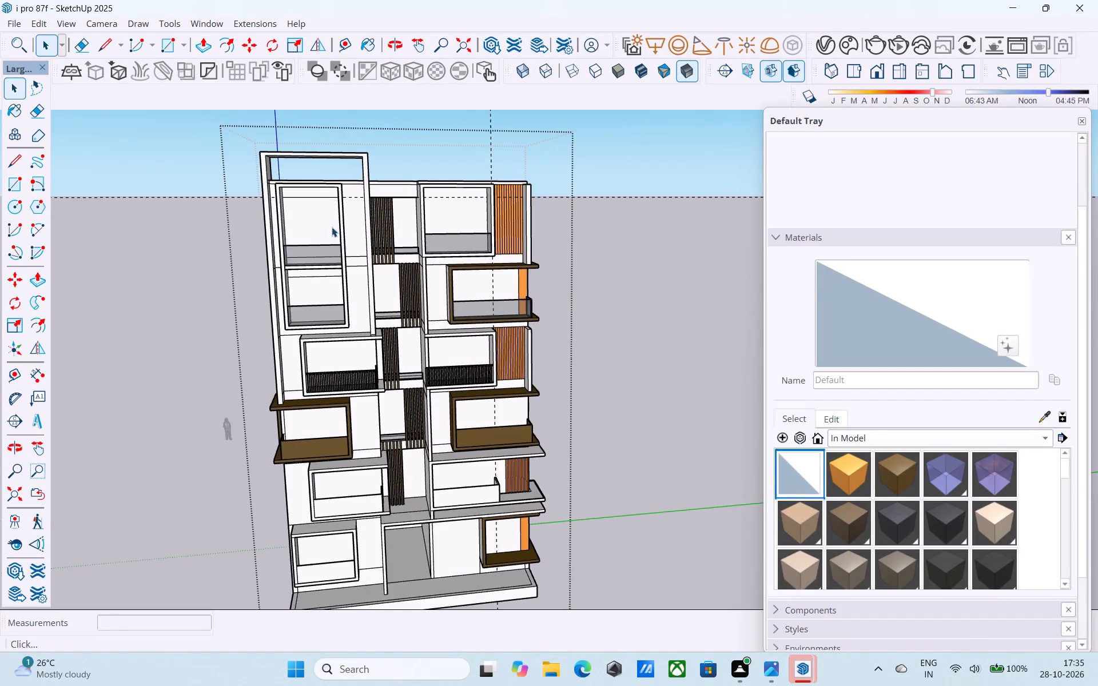
scroll(332, 200, "up", 12)
middle_click_drag(360, 212, 389, 223)
scroll(396, 233, "up", 3)
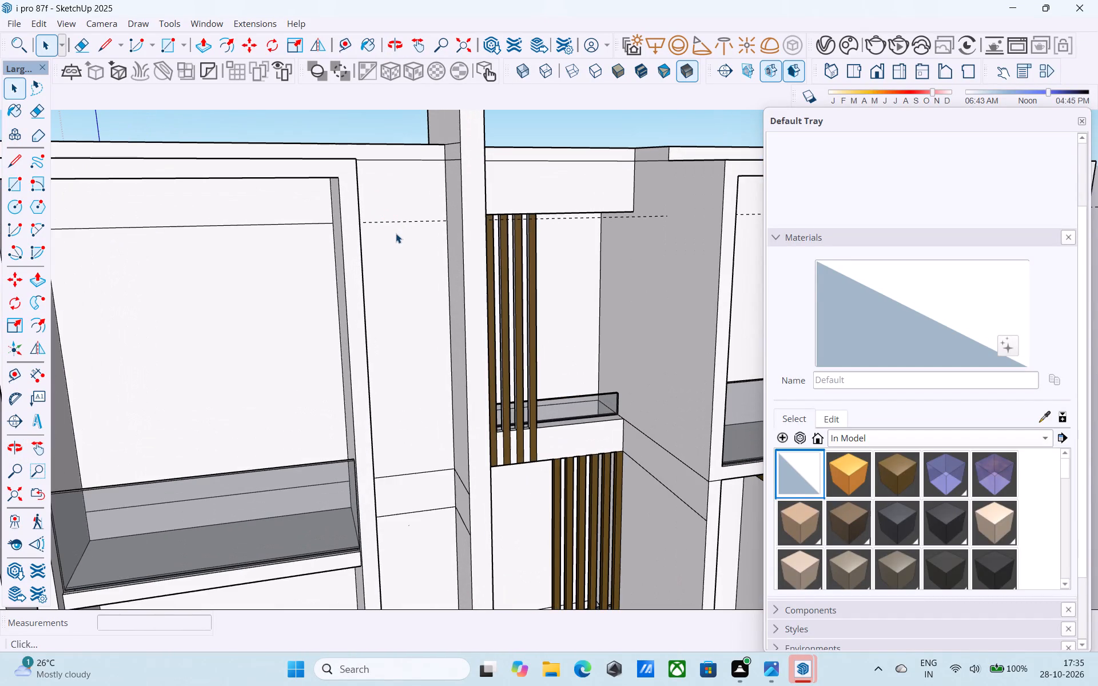
scroll(396, 233, "up", 1)
middle_click_drag(393, 233, 327, 228)
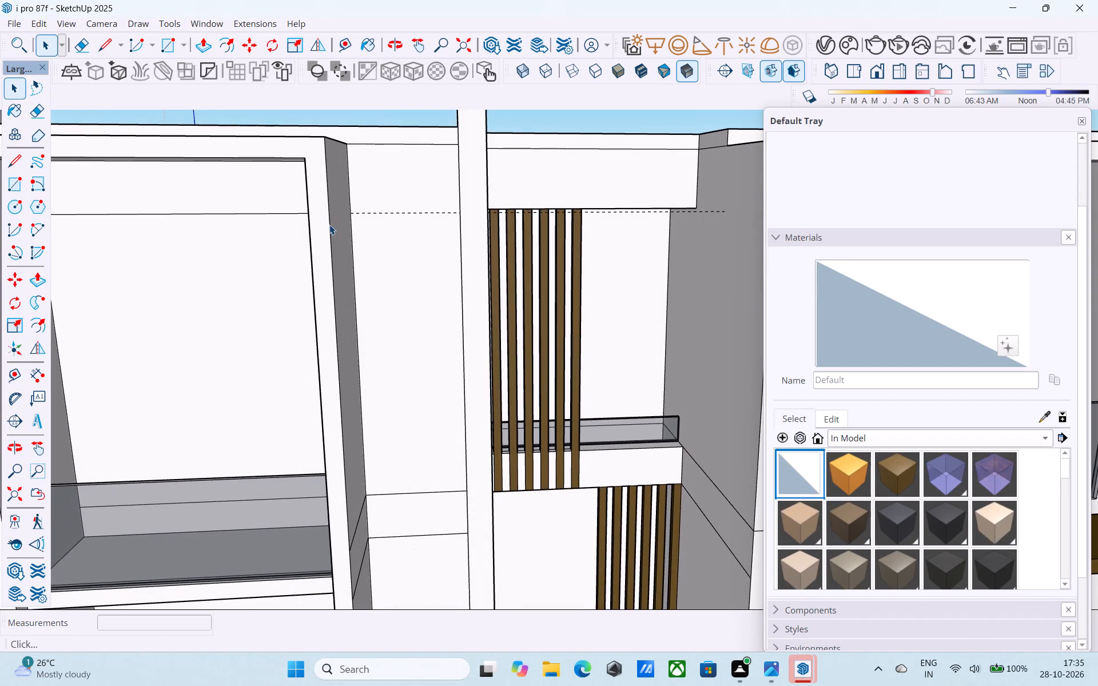
scroll(331, 224, "up", 2)
middle_click_drag(333, 222, 323, 222)
scroll(324, 221, "up", 4)
key("l")
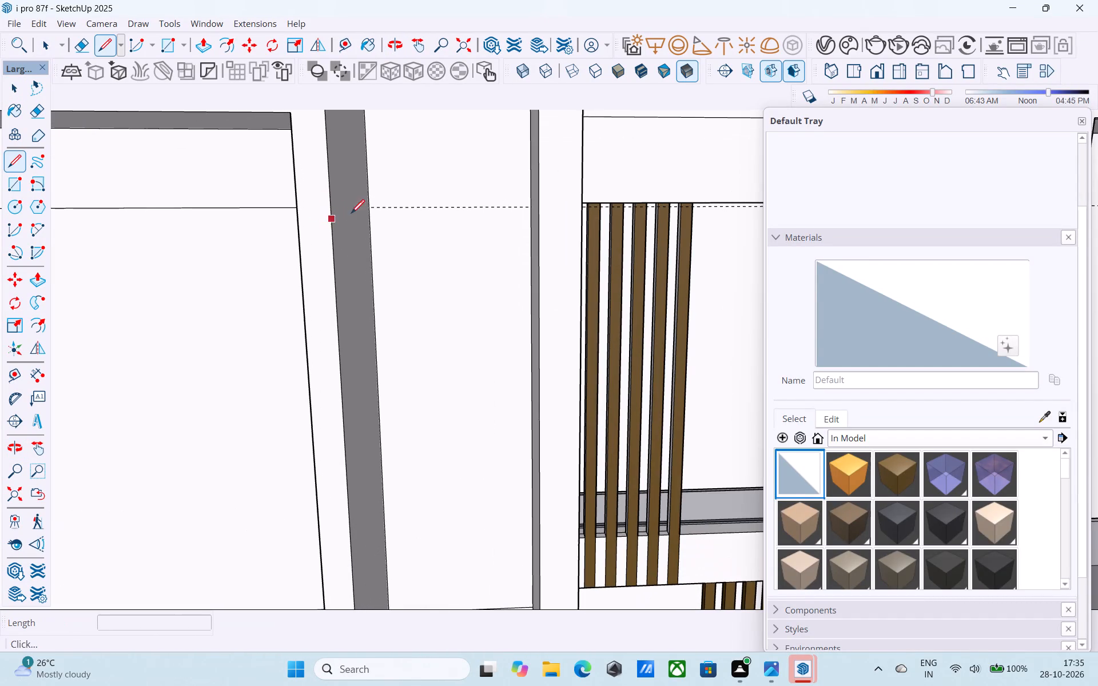
left_click(371, 209)
middle_click_drag(375, 208, 473, 211)
left_click(512, 214)
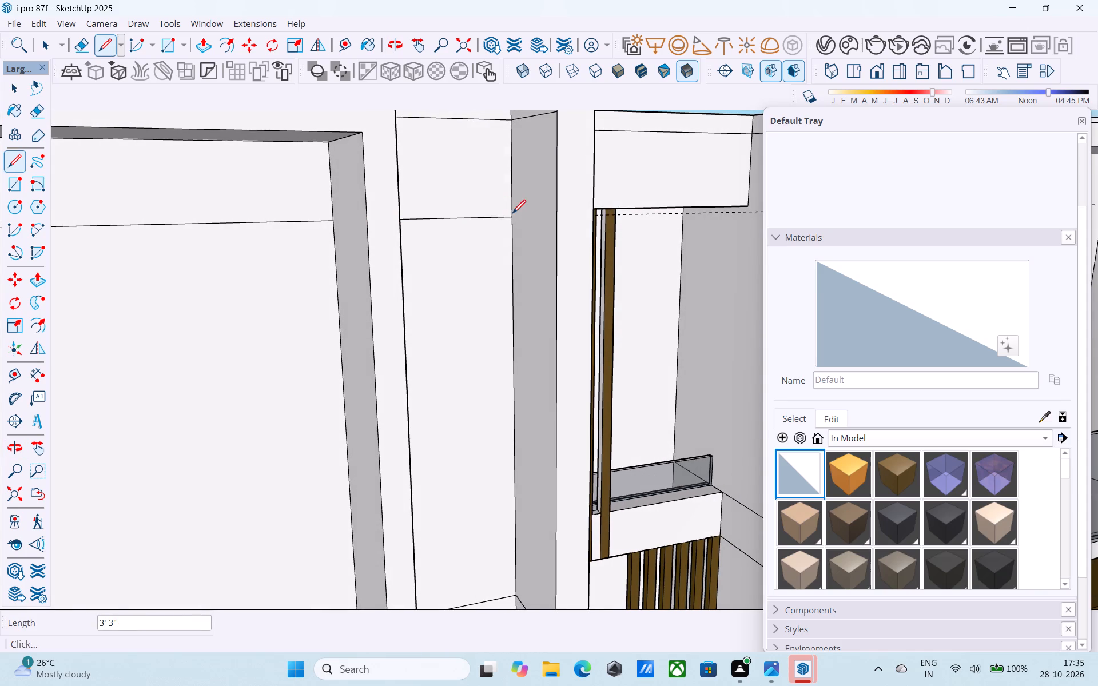
Copy the side edge of that top-floor wall panel 3' 3" to its opposite side and divide the span into 10 strips.
key("space")
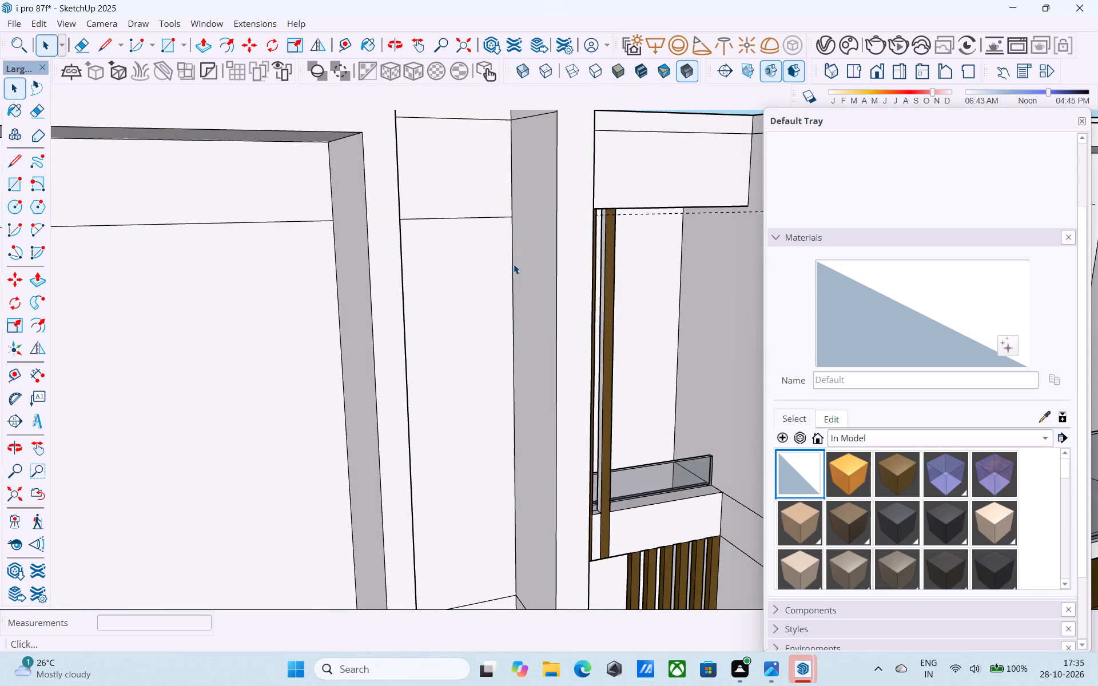
left_click(513, 264)
key("m")
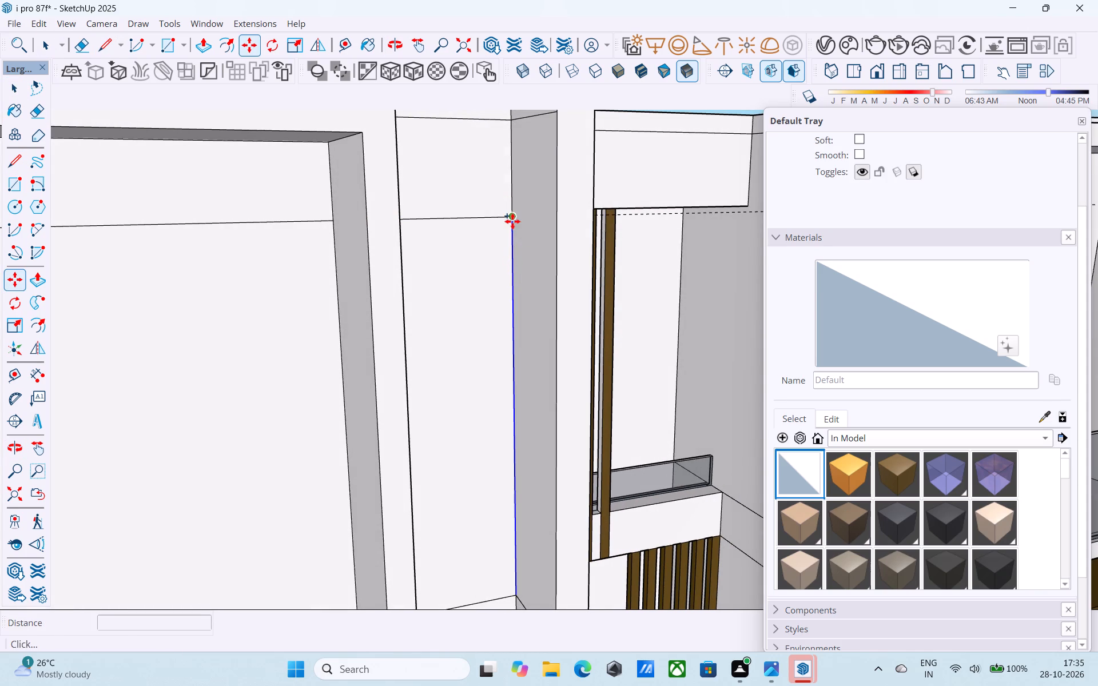
left_click(512, 221)
middle_click_drag(512, 221, 371, 220)
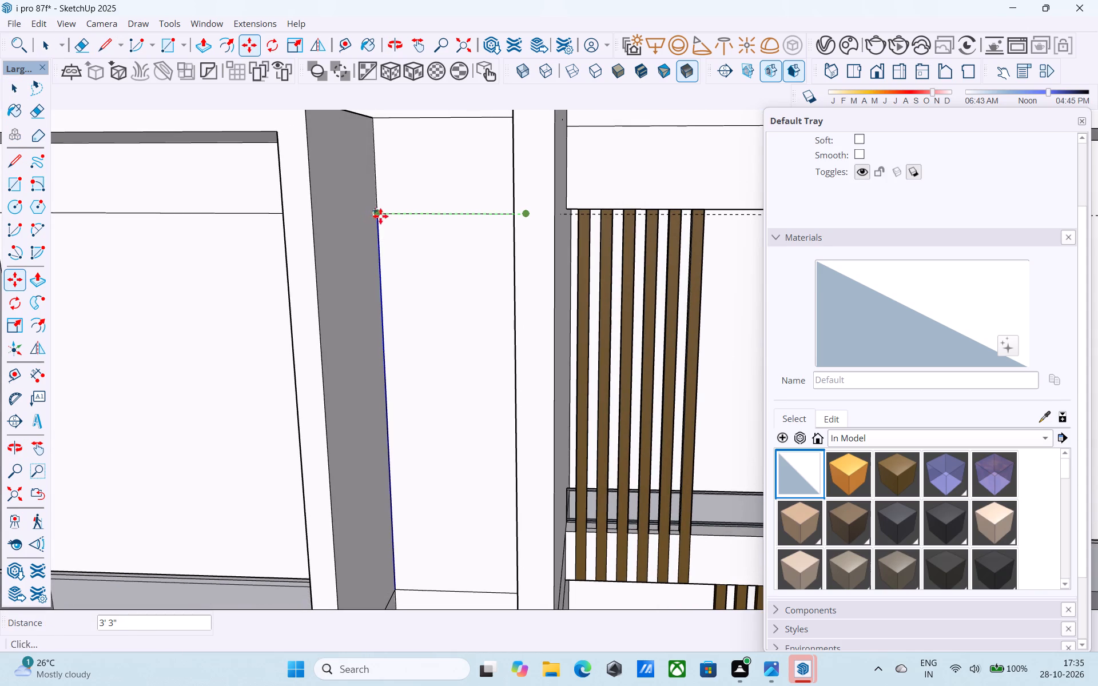
left_click(381, 215)
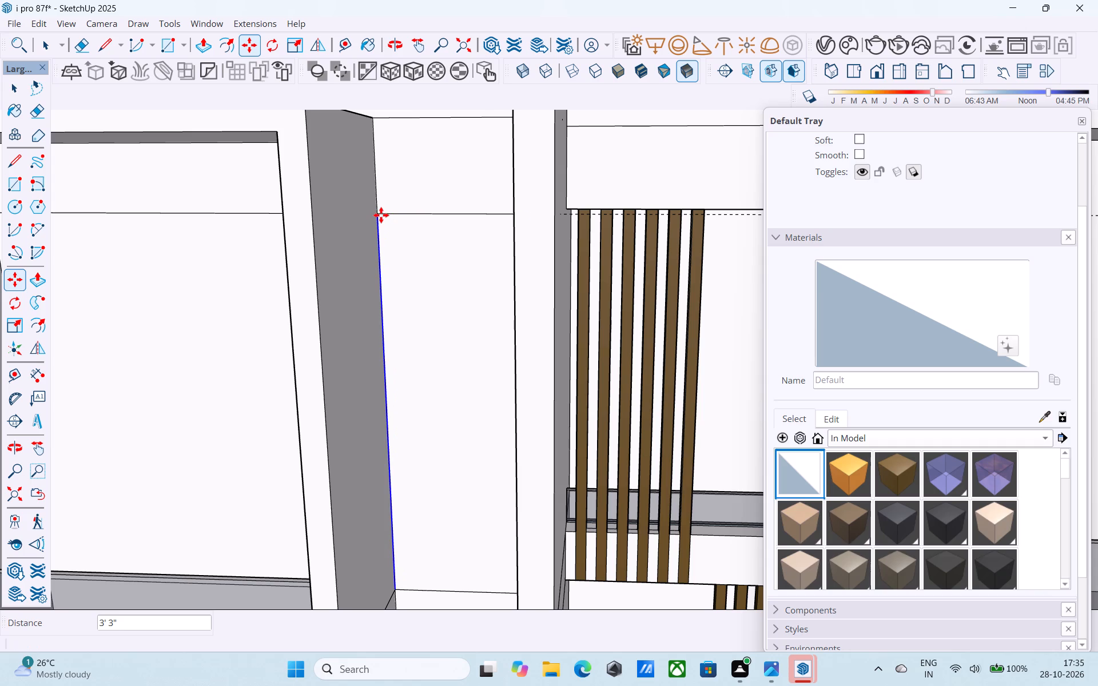
type("/10")
key("Return")
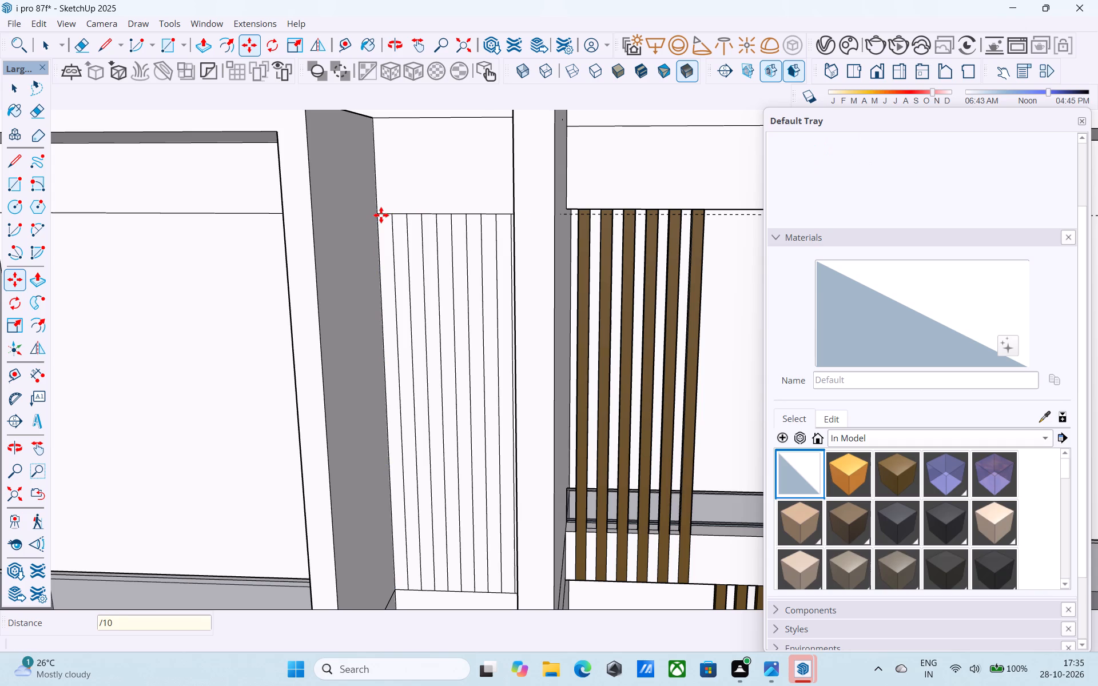
Copy the side edge of the wall panel one floor below 3' 3" across and divide the span into 10 strips.
scroll(381, 215, "down", 12)
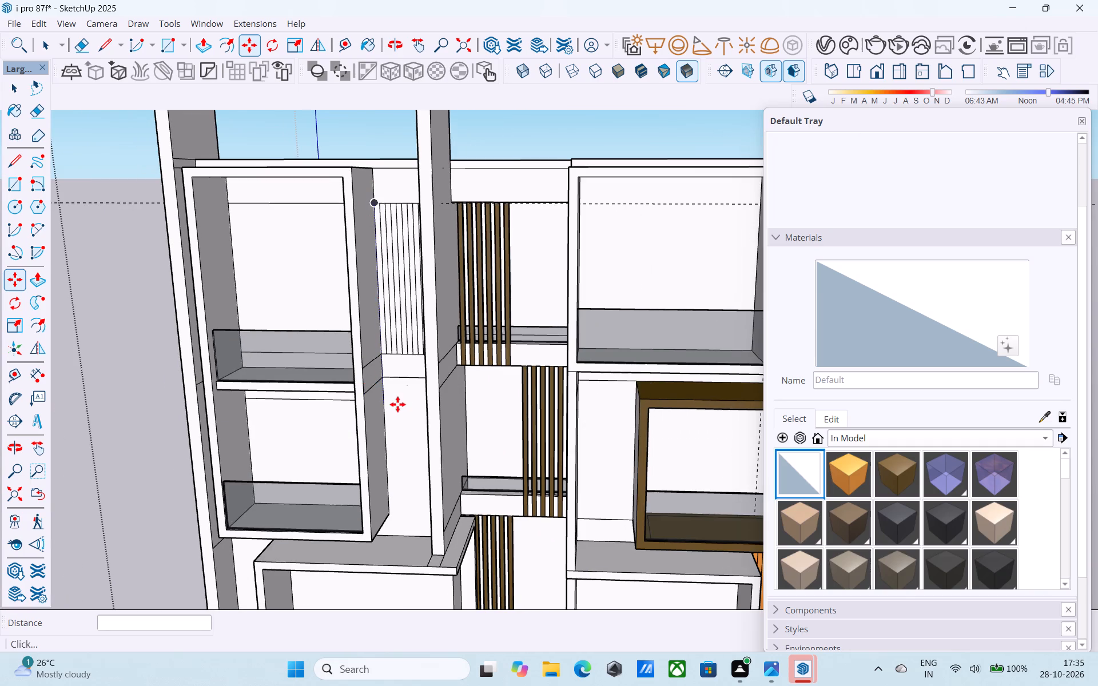
middle_click_drag(397, 404, 413, 404)
scroll(413, 404, "up", 6)
middle_click_drag(409, 402, 400, 397)
scroll(400, 397, "up", 2)
key("space")
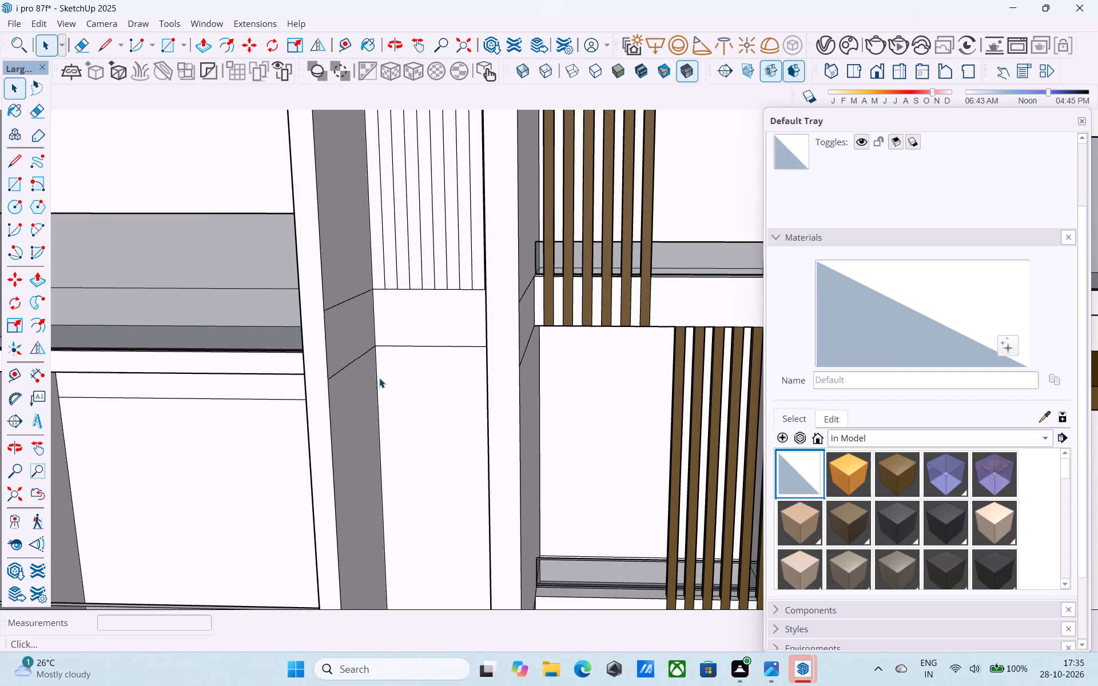
left_click(378, 377)
key("m")
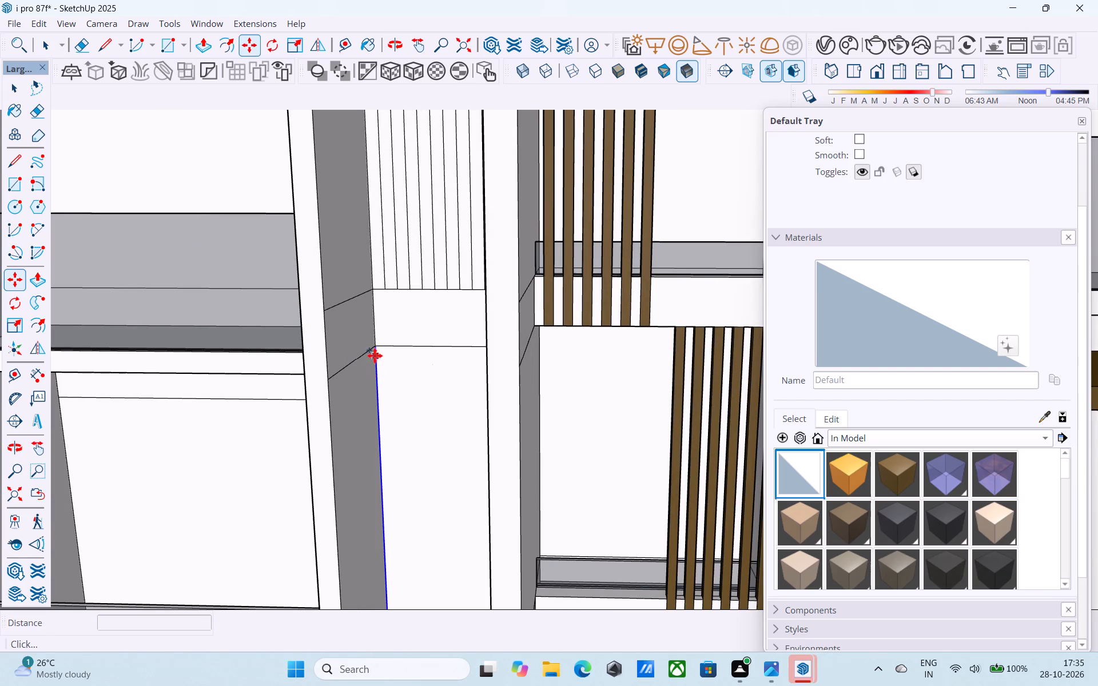
left_click(375, 350)
middle_click_drag(395, 347, 512, 334)
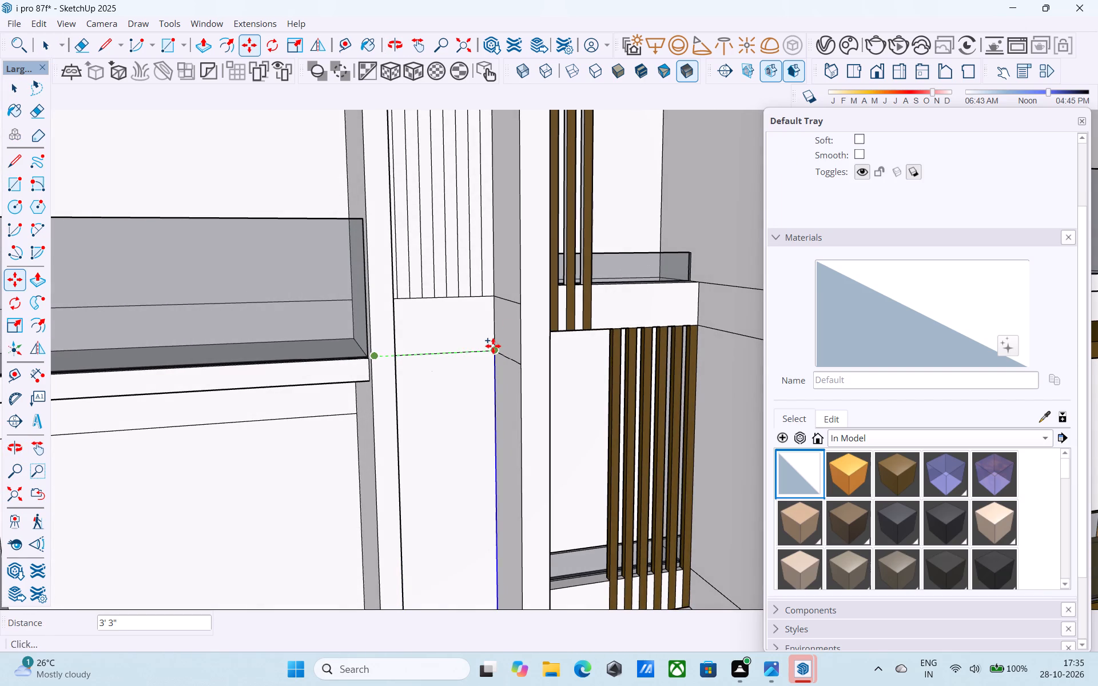
left_click(493, 346)
key("slash")
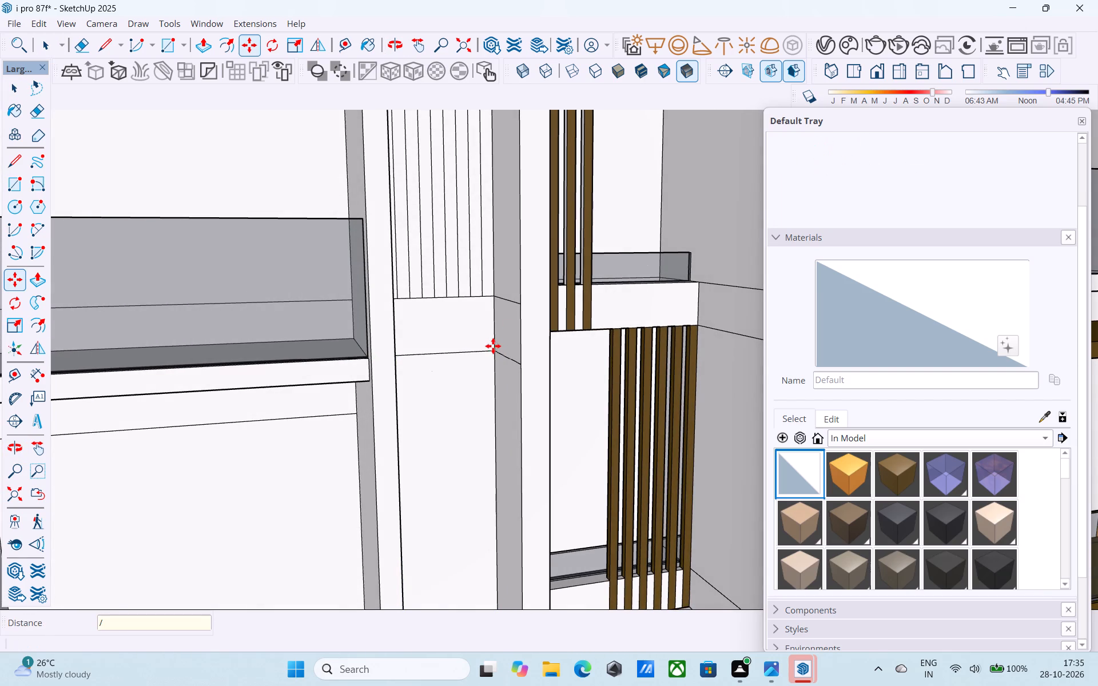
type("10")
key("Return")
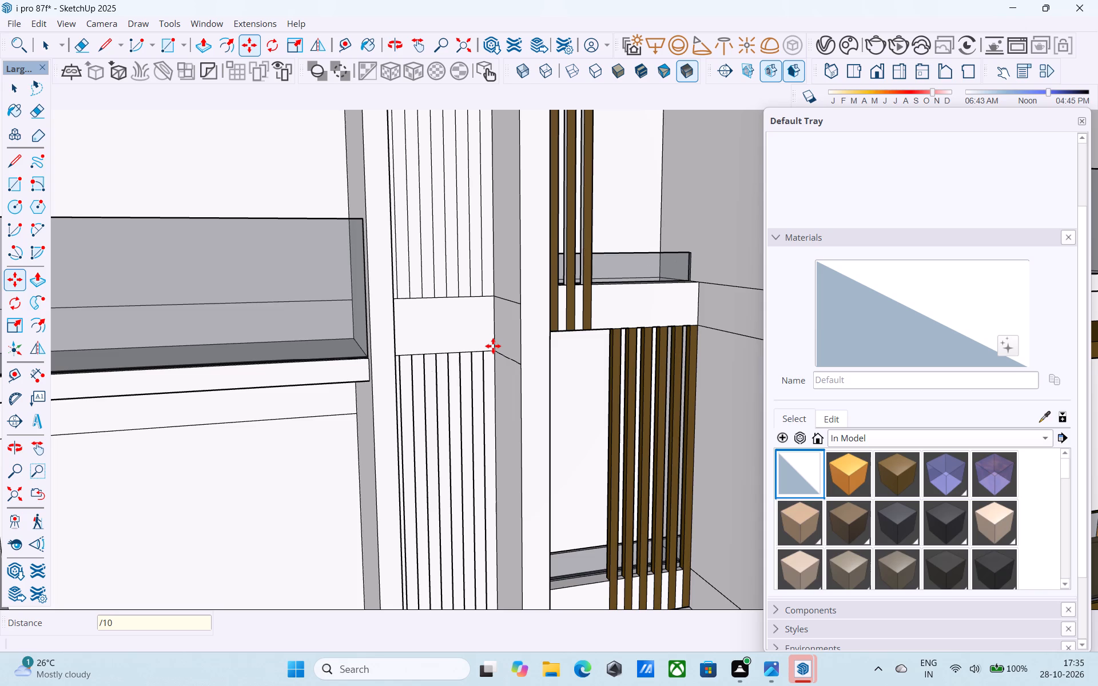
Paint all ten vertical strips of the top-floor wall panel beside the tall balcony frame with the C04_Amber_Sunshine material.
scroll(462, 338, "down", 4)
middle_click_drag(456, 340, 397, 335)
scroll(407, 341, "down", 3)
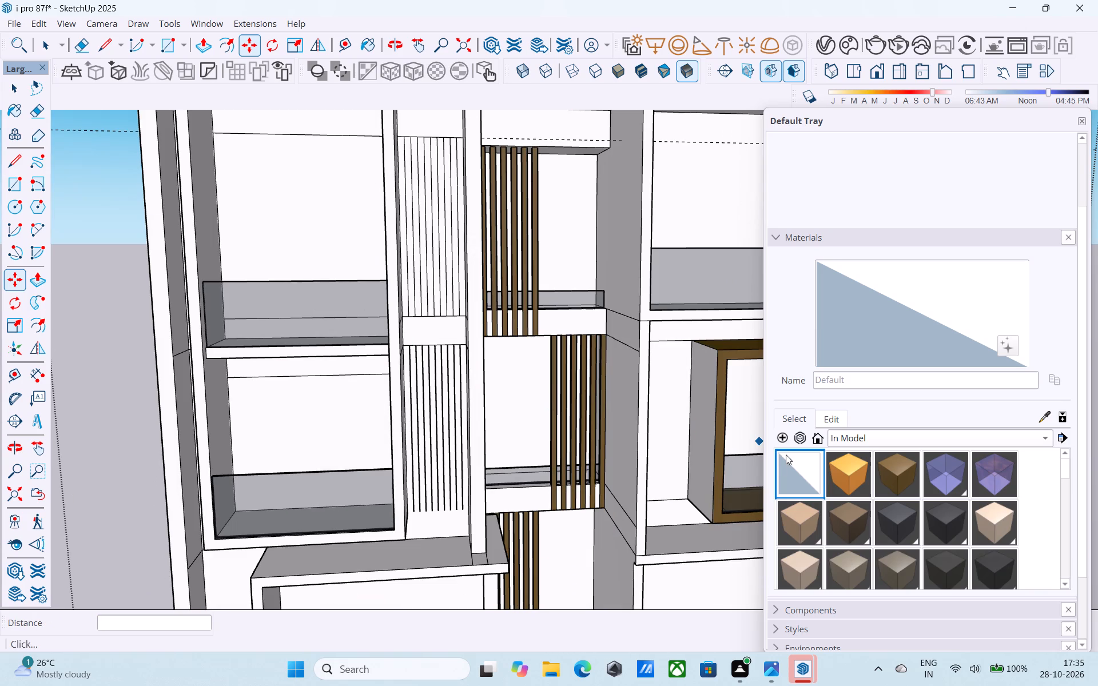
left_click(864, 467)
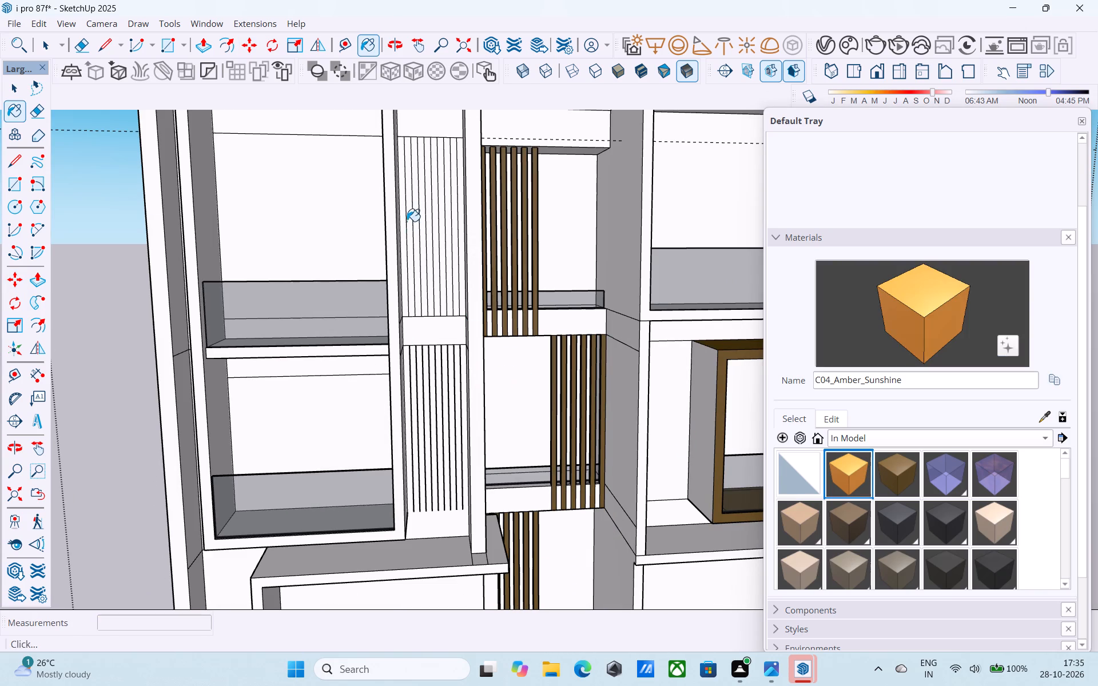
scroll(421, 137, "up", 12)
left_click(377, 152)
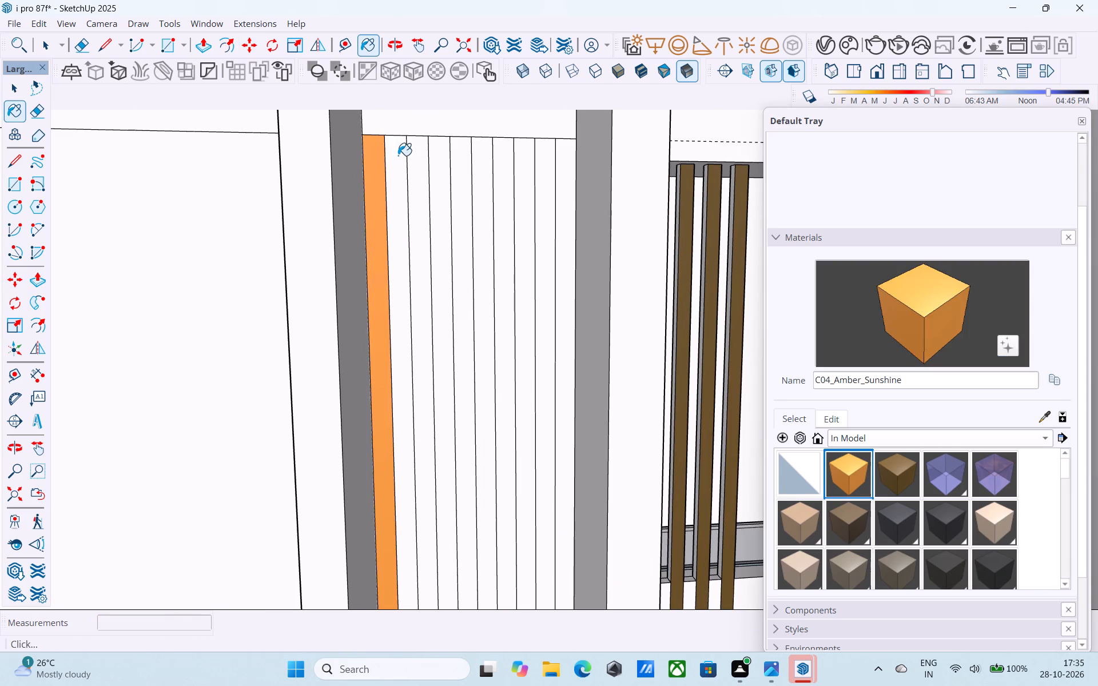
left_click(398, 155)
left_click(417, 162)
left_click(440, 168)
left_click(464, 173)
left_click(480, 170)
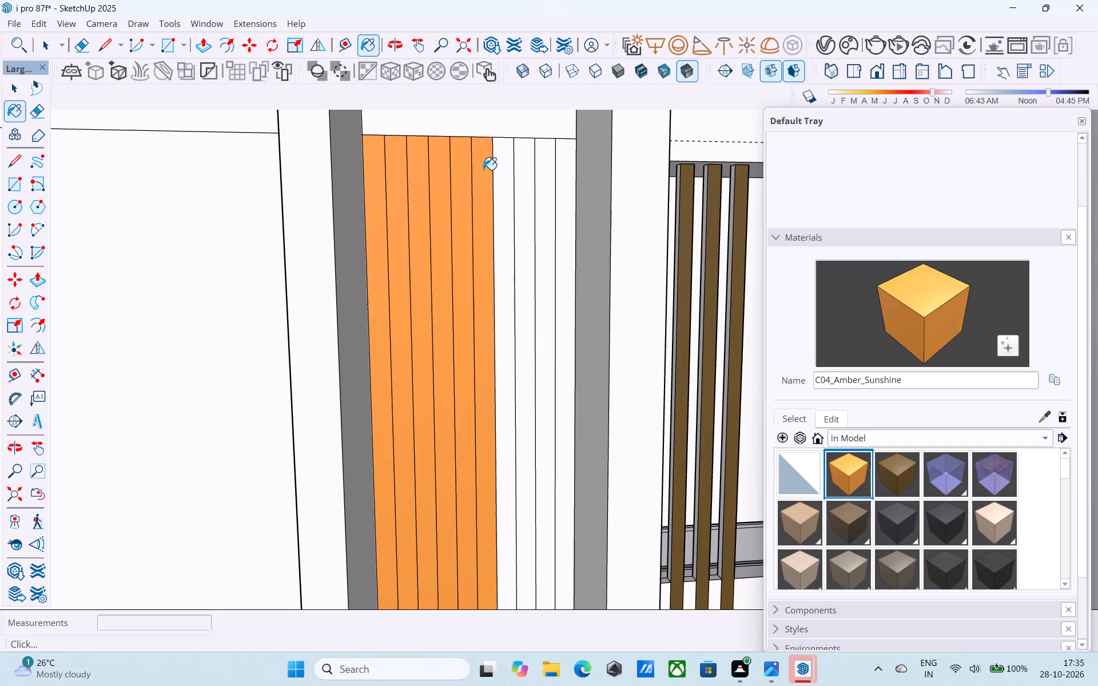
left_click(502, 166)
left_click(516, 162)
left_click(546, 172)
left_click(557, 171)
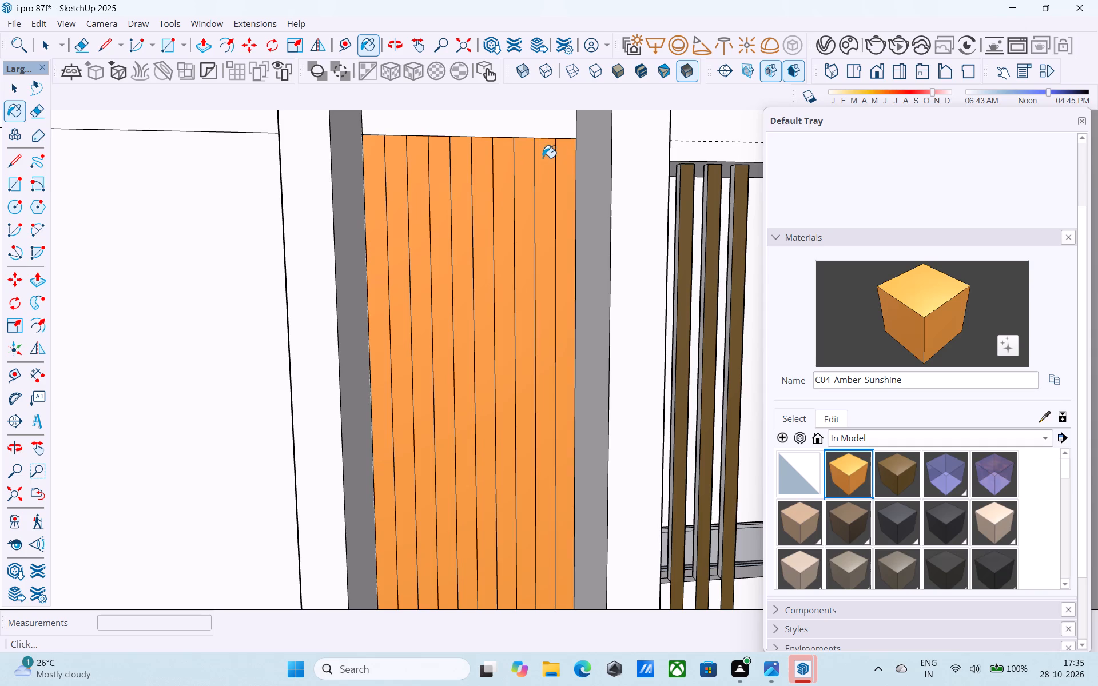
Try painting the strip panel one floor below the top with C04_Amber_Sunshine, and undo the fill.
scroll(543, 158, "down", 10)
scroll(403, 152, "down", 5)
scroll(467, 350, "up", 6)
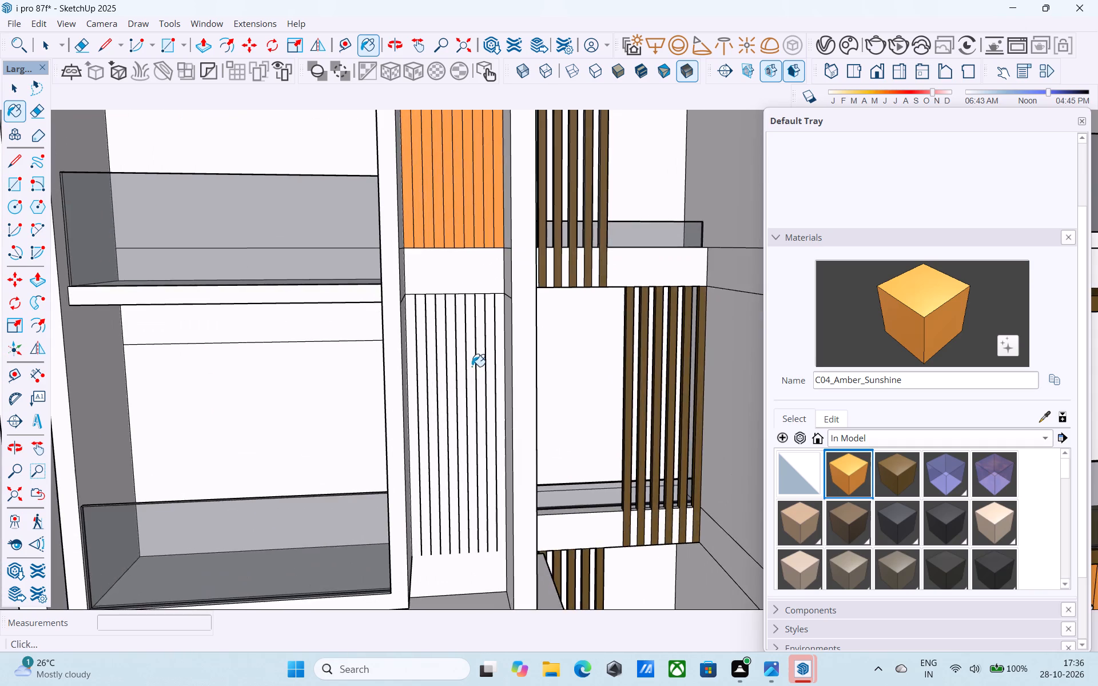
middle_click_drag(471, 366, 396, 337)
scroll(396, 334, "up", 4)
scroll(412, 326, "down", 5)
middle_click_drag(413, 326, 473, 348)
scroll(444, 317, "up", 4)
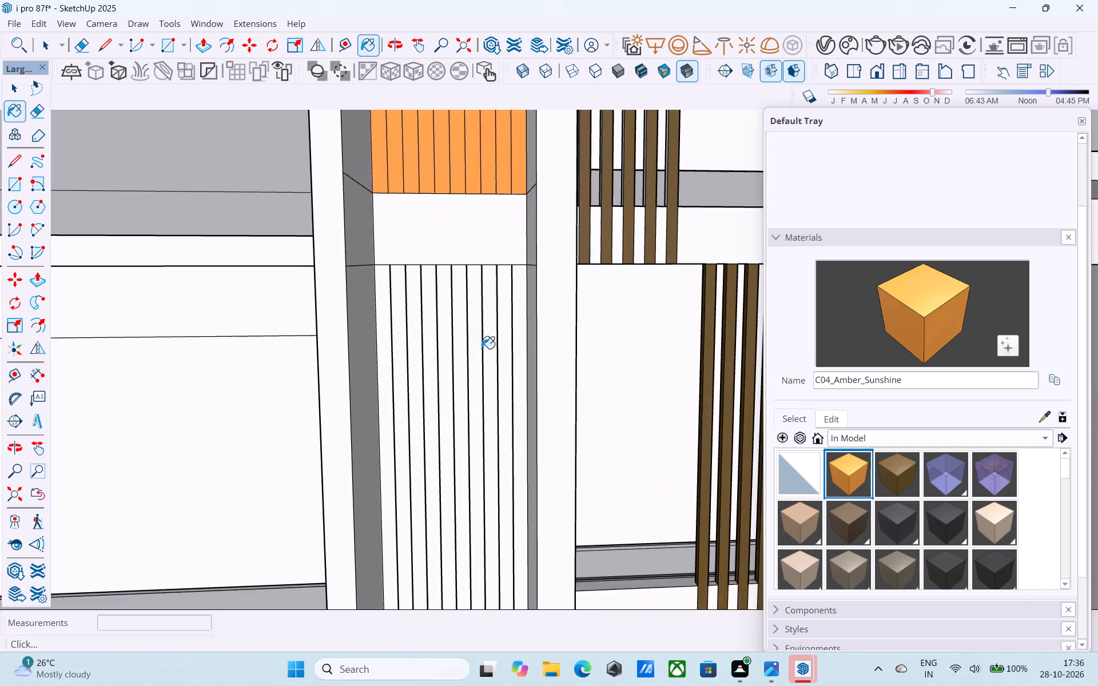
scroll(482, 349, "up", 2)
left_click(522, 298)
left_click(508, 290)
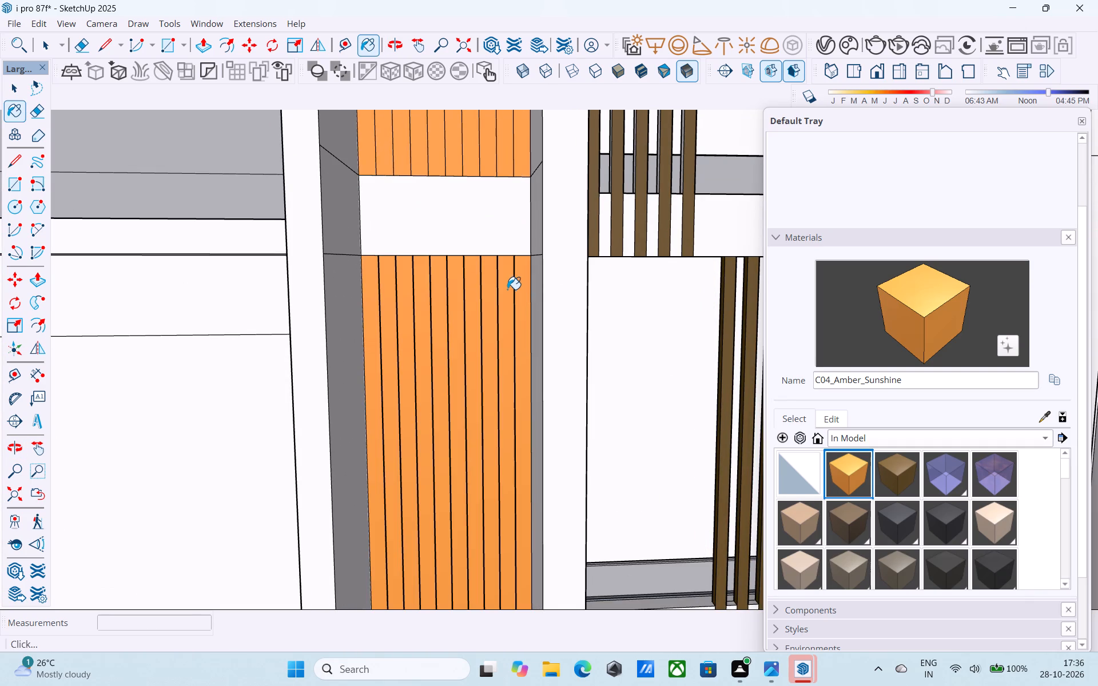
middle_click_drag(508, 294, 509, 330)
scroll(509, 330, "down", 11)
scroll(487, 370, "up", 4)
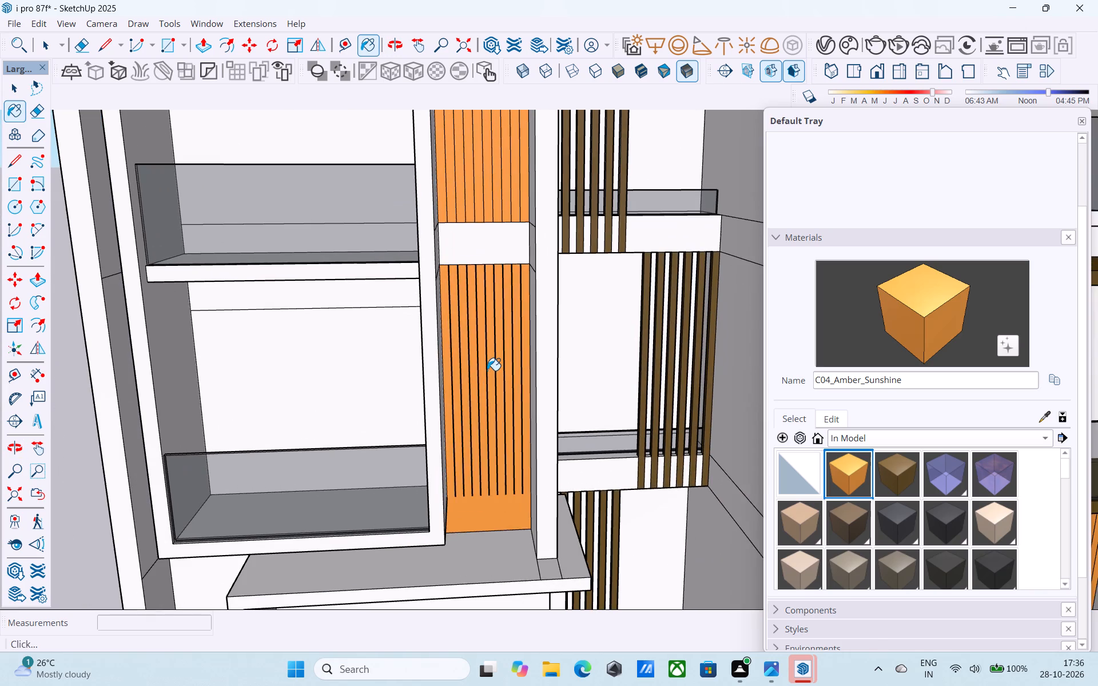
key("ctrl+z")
Draw a 3' 3" horizontal line along the bottom of the strip panel one floor below the top, closing off its strips.
scroll(487, 363, "down", 5)
middle_click_drag(475, 354, 439, 286, "shift")
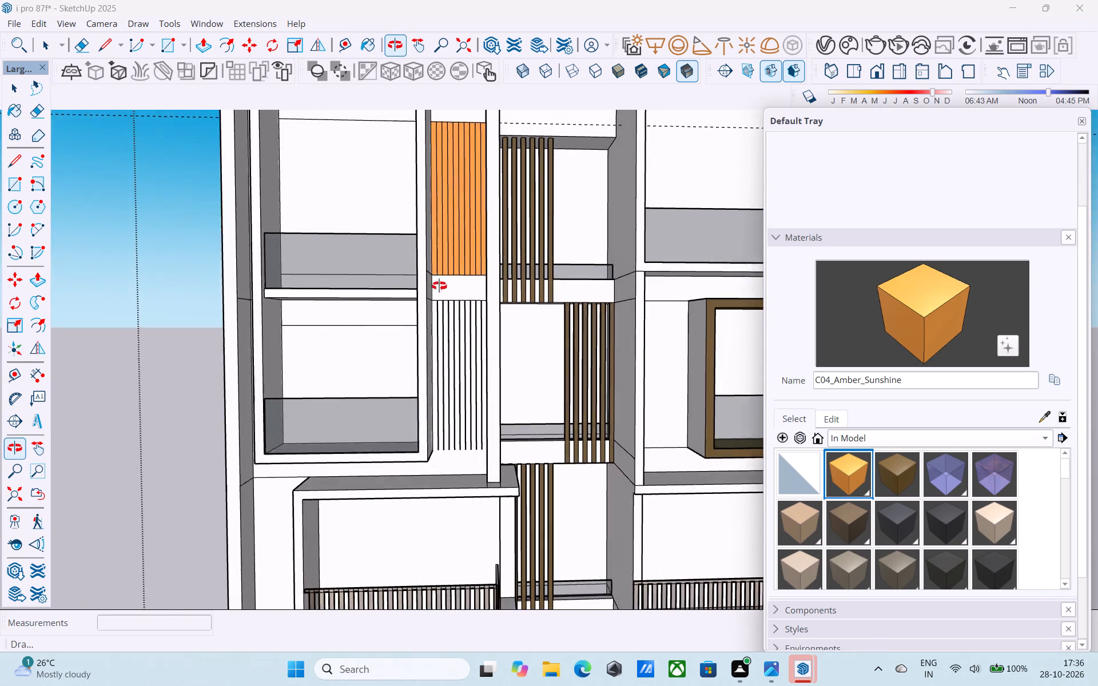
middle_click_drag(439, 286, 460, 228, "shift")
scroll(467, 380, "up", 4)
middle_click_drag(459, 437, 416, 432)
scroll(423, 432, "up", 3)
key("l")
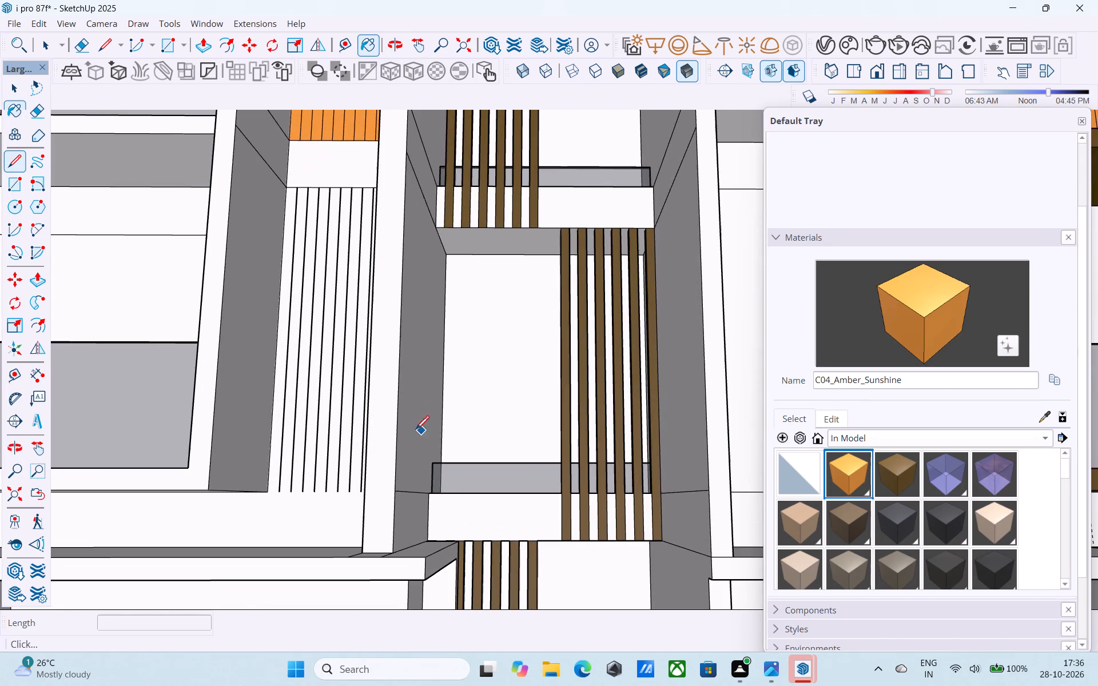
scroll(283, 492, "up", 7)
left_click(255, 493)
middle_click_drag(274, 487, 407, 497)
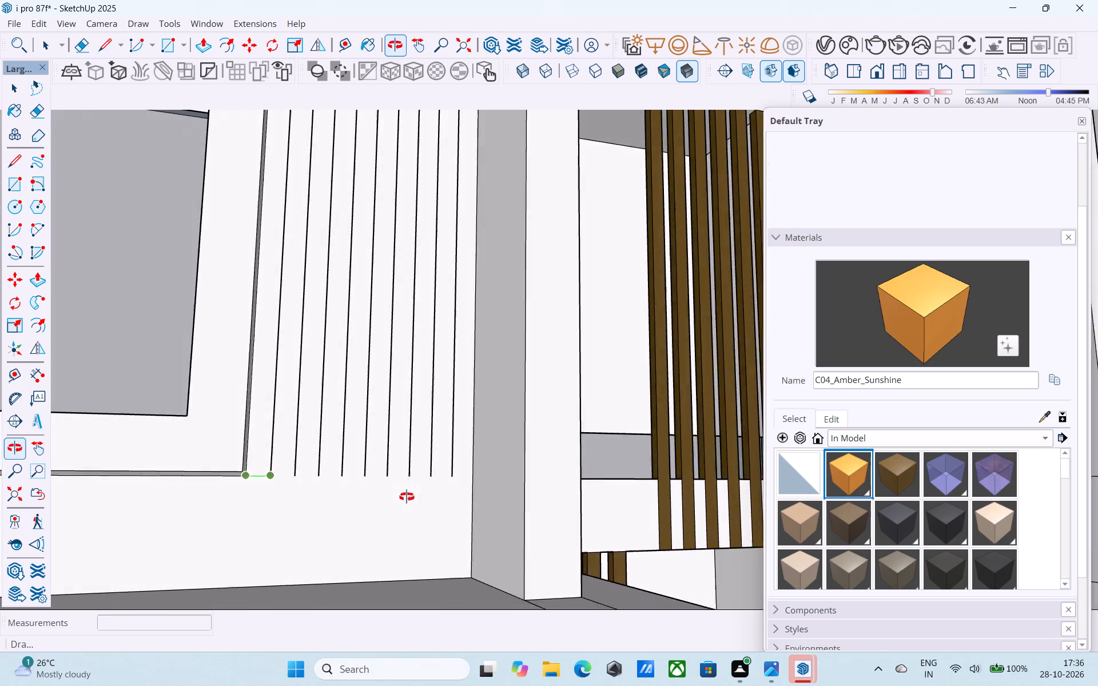
middle_click_drag(407, 497, 411, 497)
left_click(470, 478)
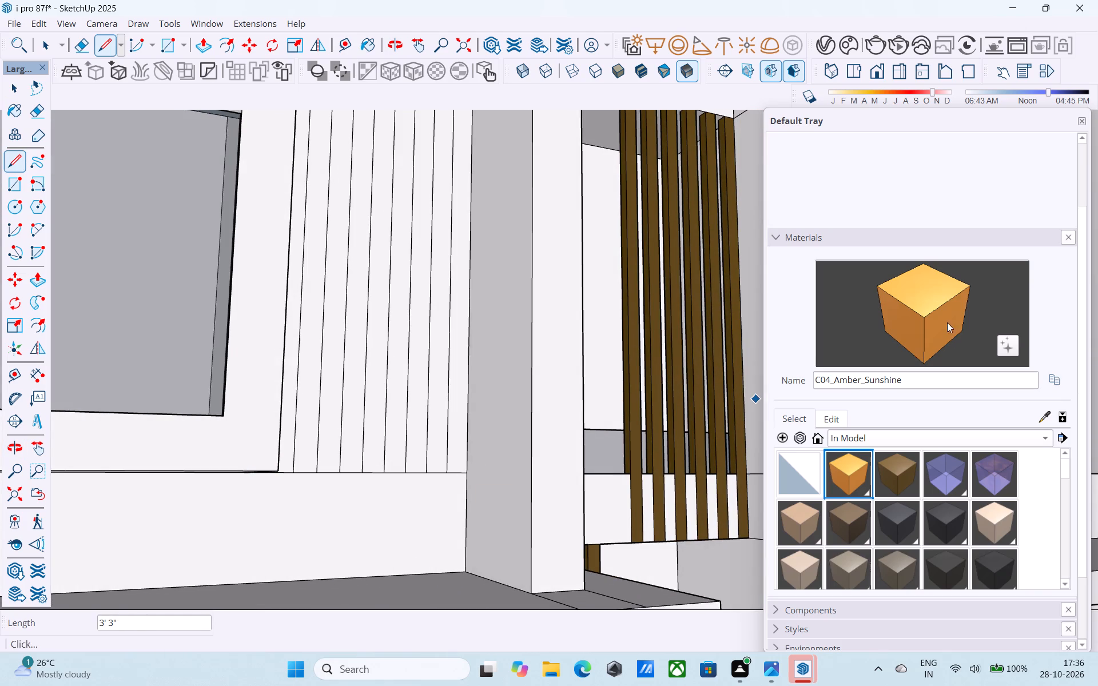
Paint all ten vertical strips of the wall panel one floor below the top with the C04_Amber_Sunshine material.
left_click(939, 313)
middle_click_drag(370, 338, 303, 344)
left_click(265, 360)
left_click(283, 358)
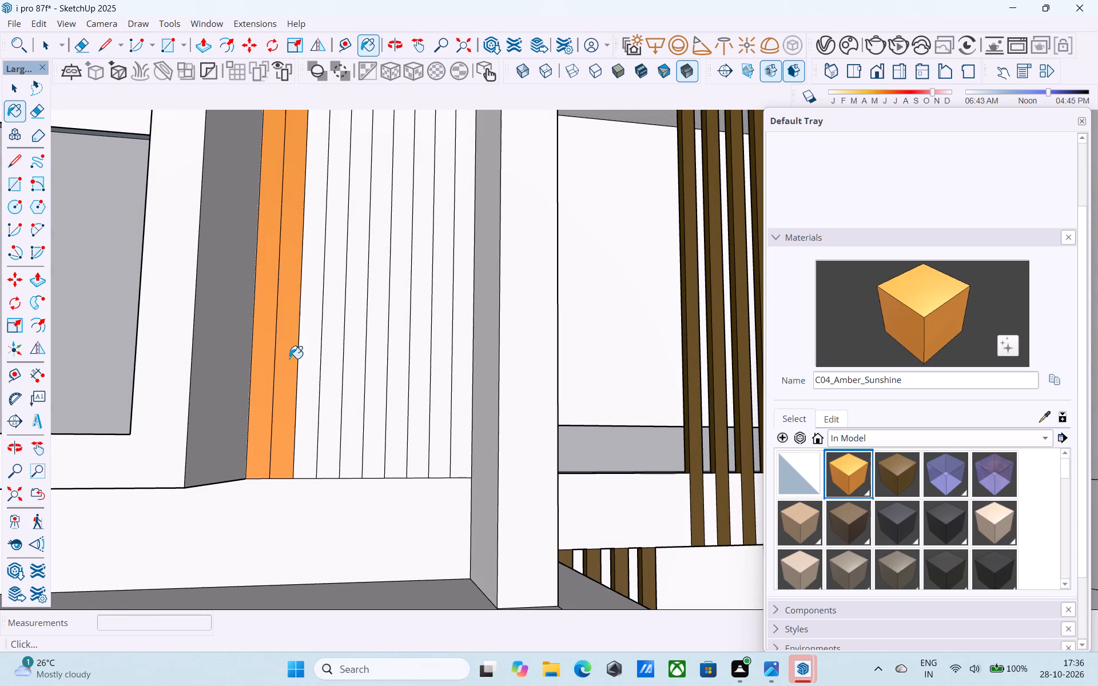
left_click(316, 358)
left_click(337, 352)
left_click(363, 332)
left_click(376, 314)
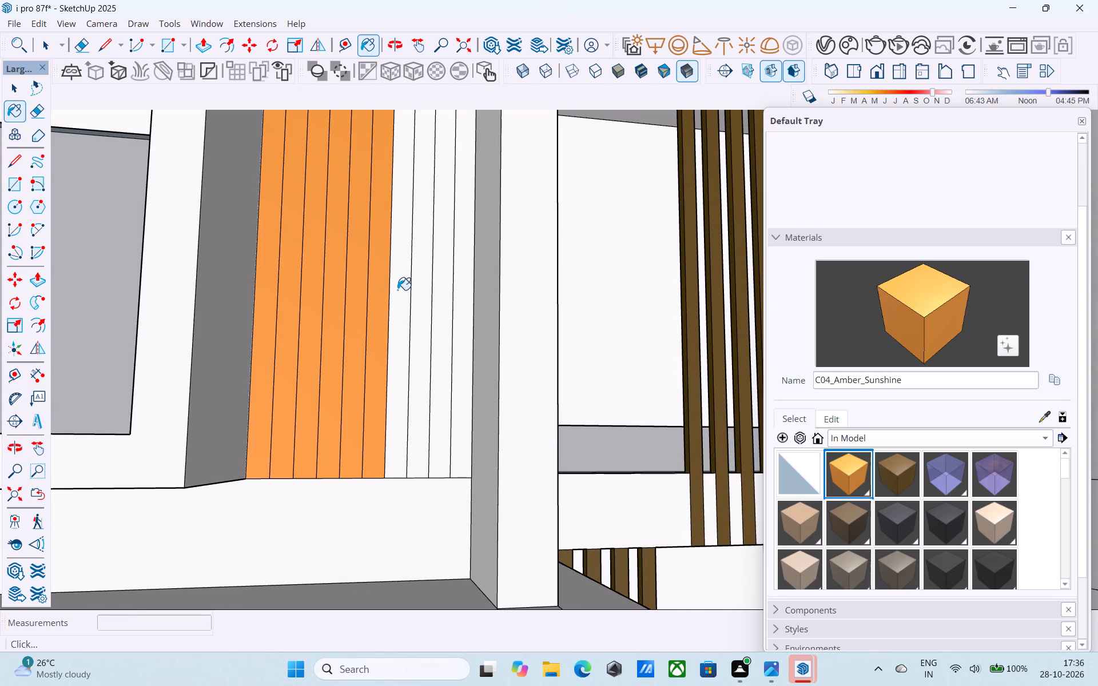
left_click(399, 289)
left_click(417, 274)
left_click(452, 258)
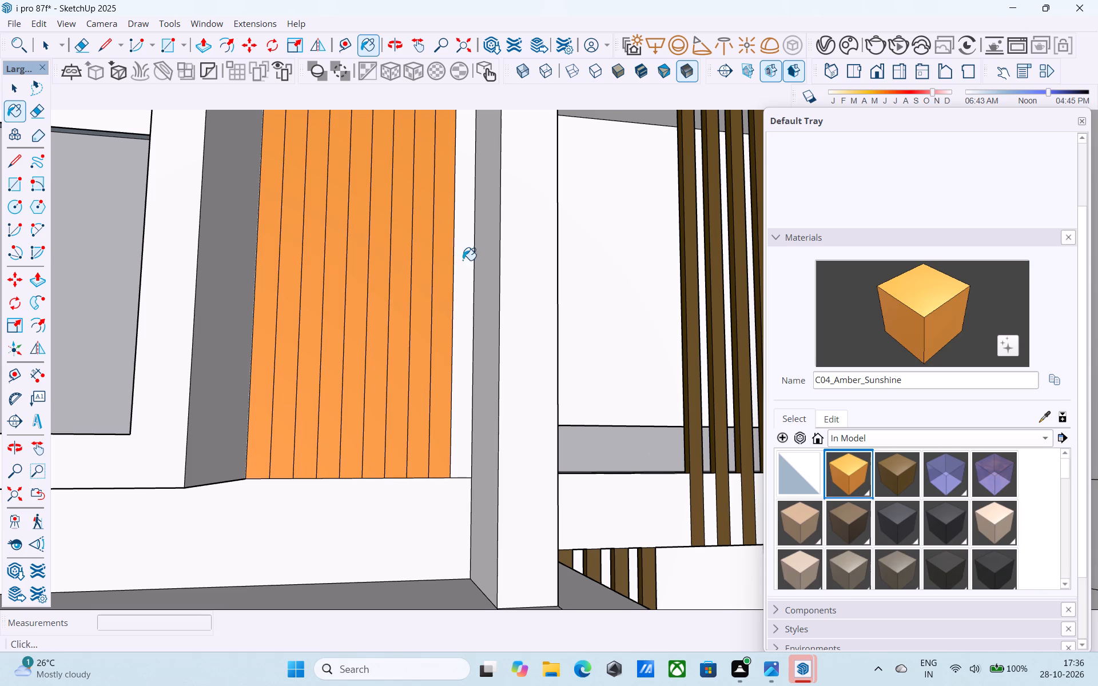
left_click(467, 260)
Examine the orange strip panels across the upper floors of the facade.
scroll(451, 326, "down", 17)
middle_click_drag(439, 360, 424, 449)
scroll(424, 449, "up", 1)
scroll(416, 413, "down", 5)
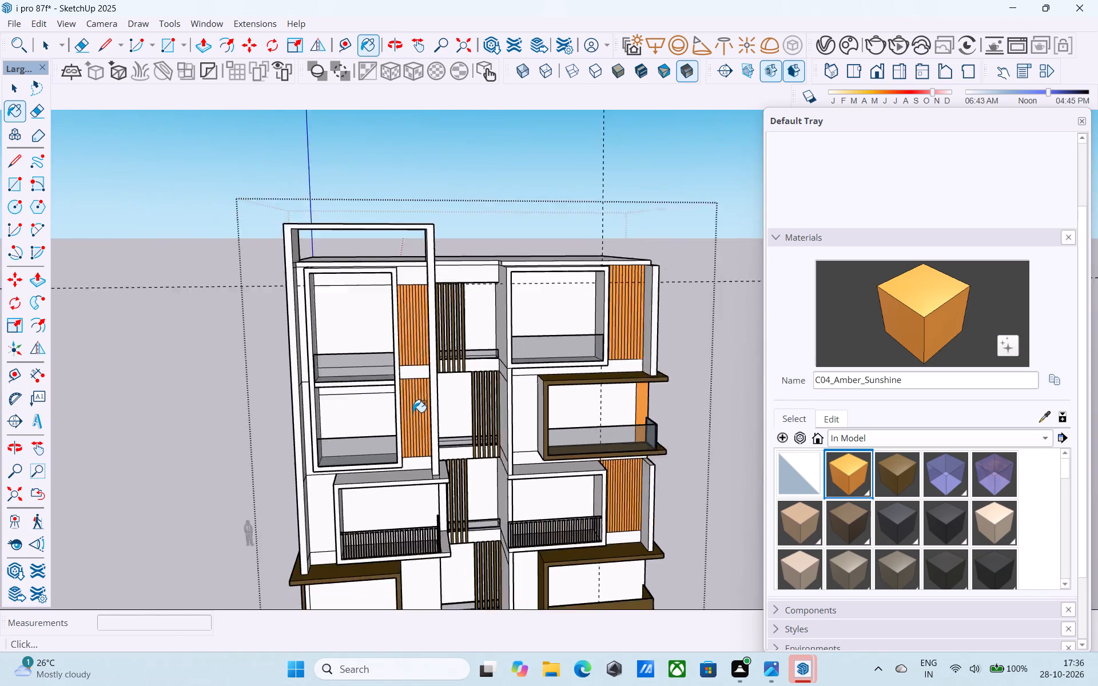
middle_click_drag(411, 413, 400, 452)
scroll(413, 412, "down", 1)
scroll(408, 393, "up", 6)
middle_click_drag(392, 378, 388, 324)
scroll(389, 324, "up", 4)
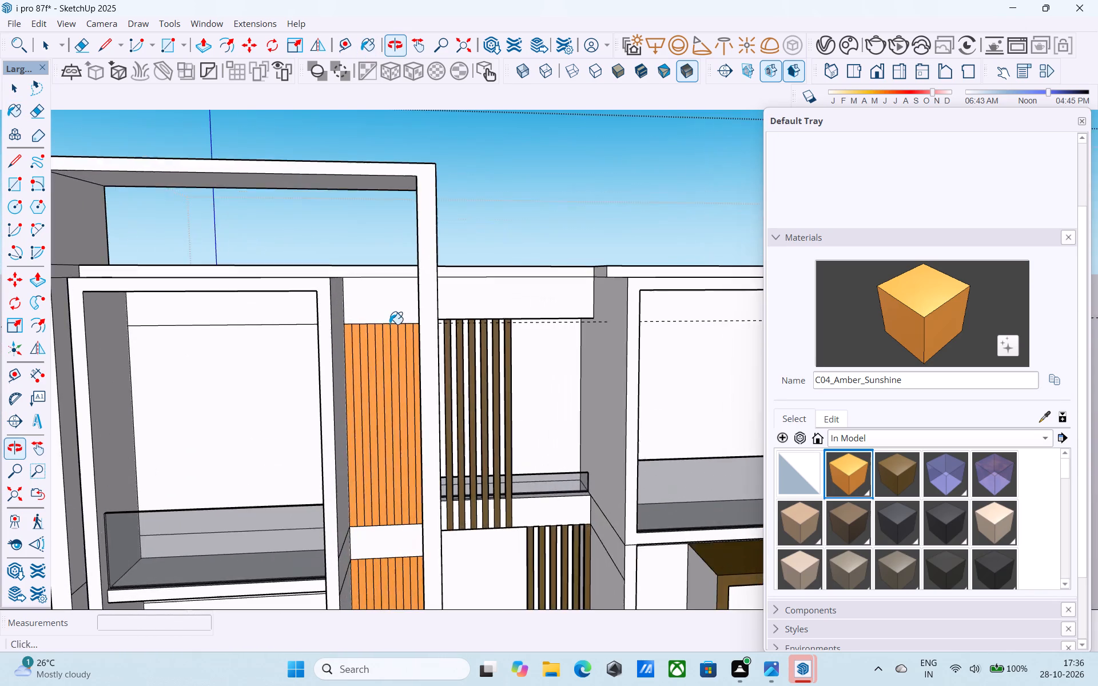
scroll(392, 323, "down", 6)
middle_click(392, 323)
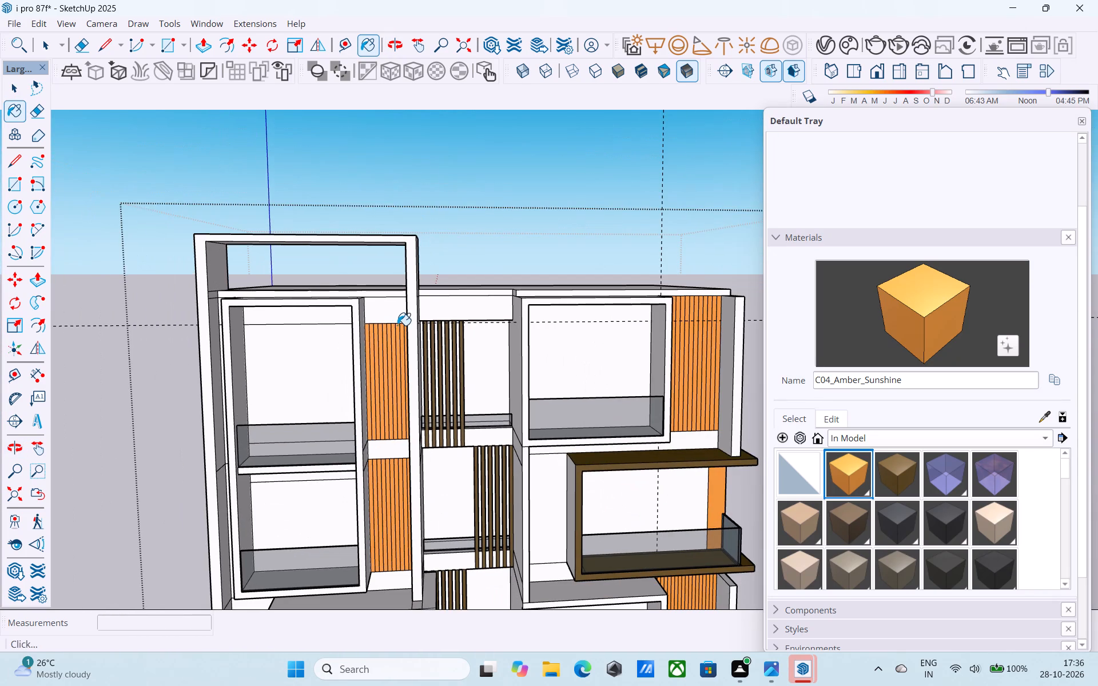
Copy the outer side edge of the slatted balcony below the tall frame 3' 3" to the vertical fin and divide the span into 10 strips.
scroll(399, 319, "down", 6)
middle_click_drag(329, 528, 352, 512)
scroll(347, 518, "up", 11)
middle_click_drag(359, 516, 395, 494)
key("space")
scroll(374, 448, "up", 6)
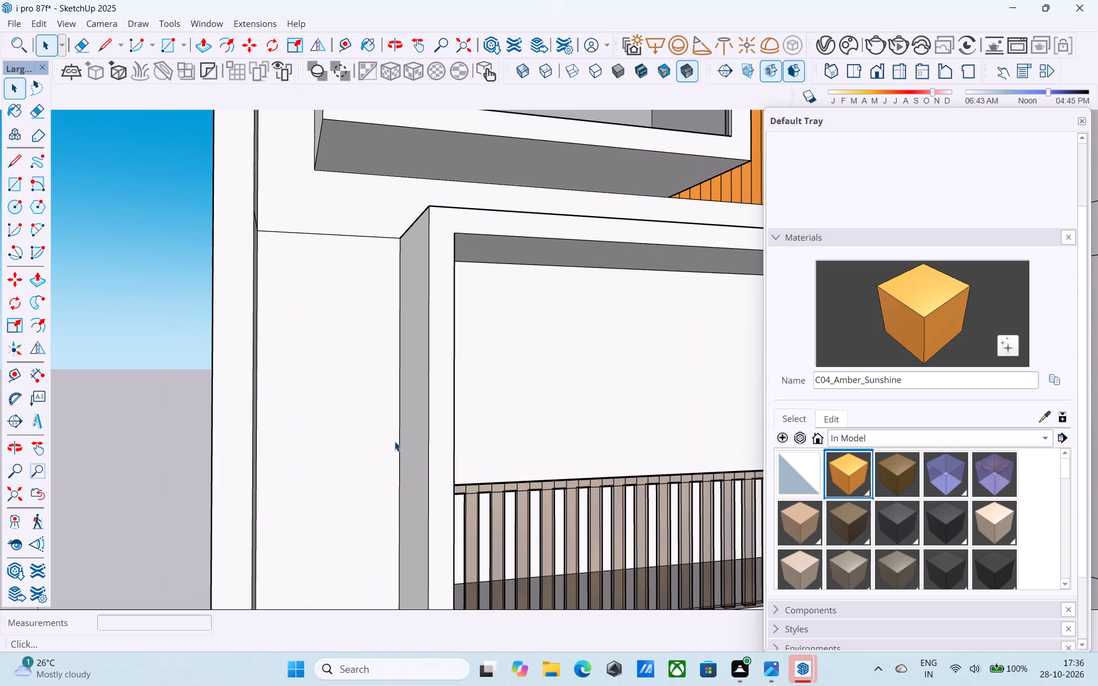
left_click(399, 443)
key("m")
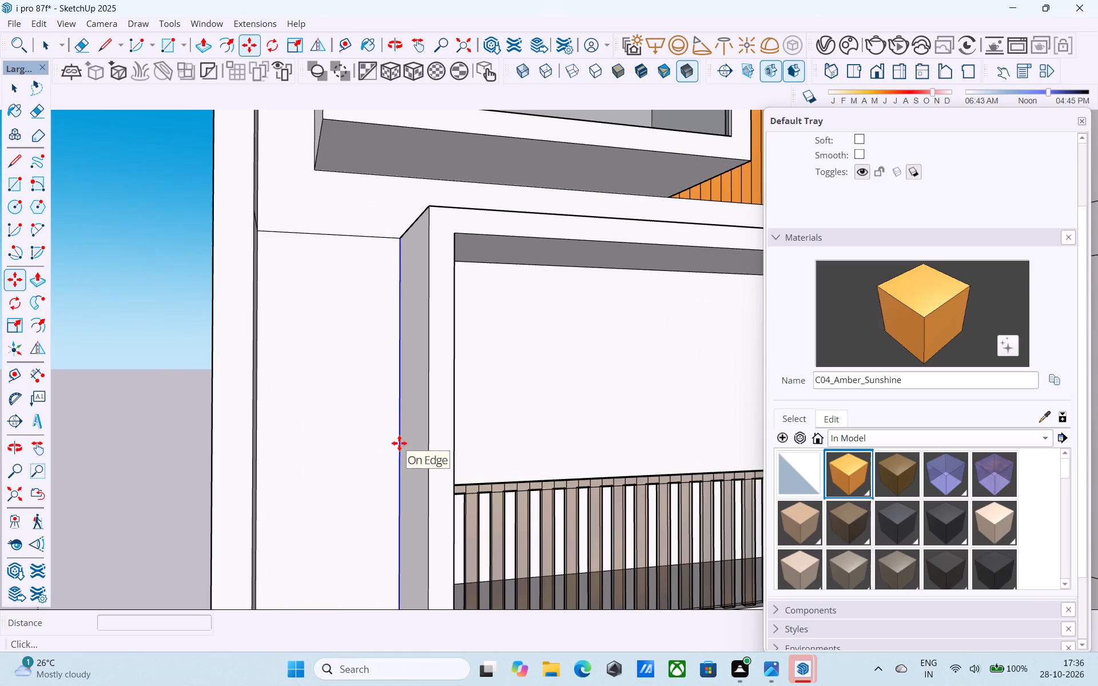
scroll(399, 443, "down", 5)
middle_click_drag(399, 443, 368, 510)
scroll(361, 396, "up", 9)
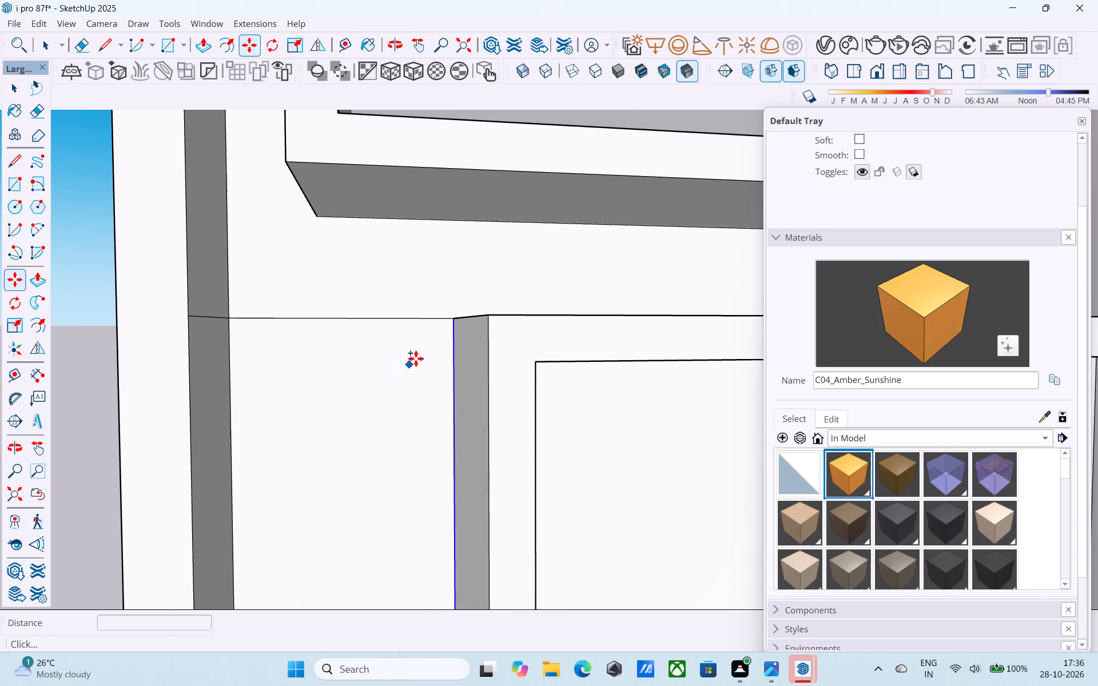
left_click(453, 321)
left_click(229, 318)
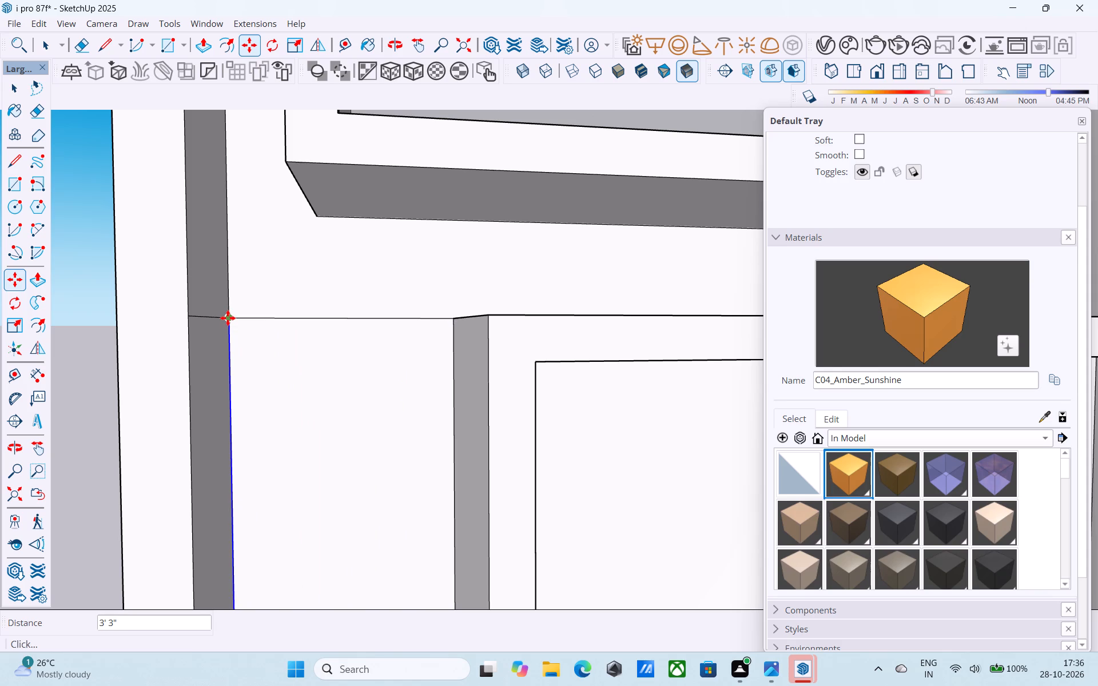
type("/10")
key("Return")
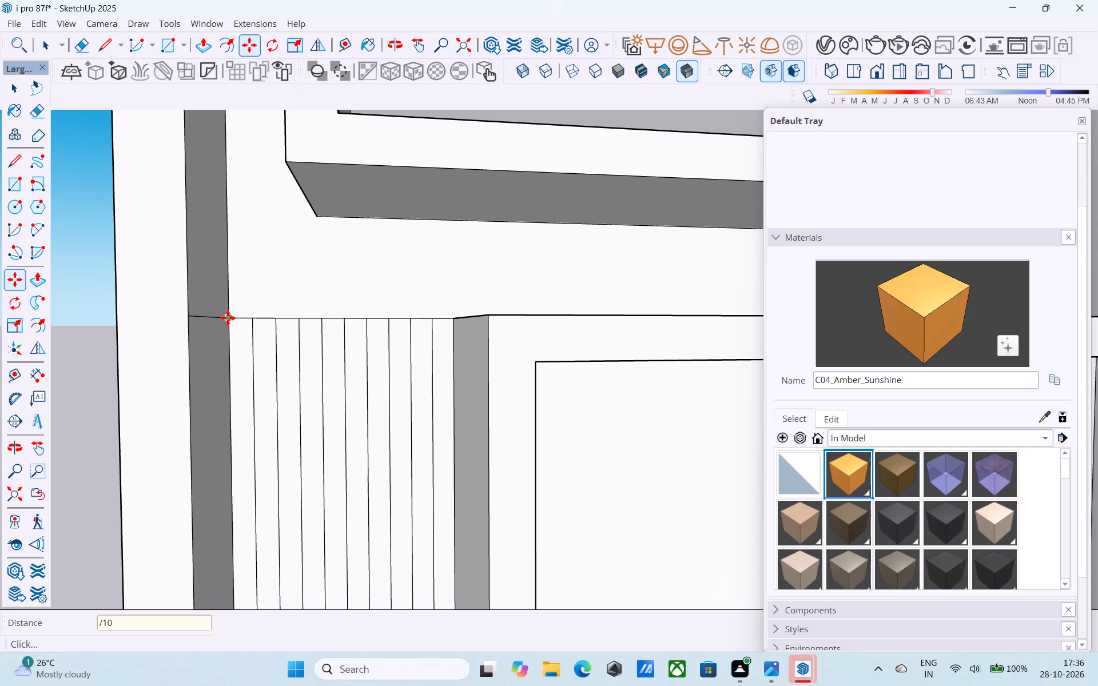
key("space")
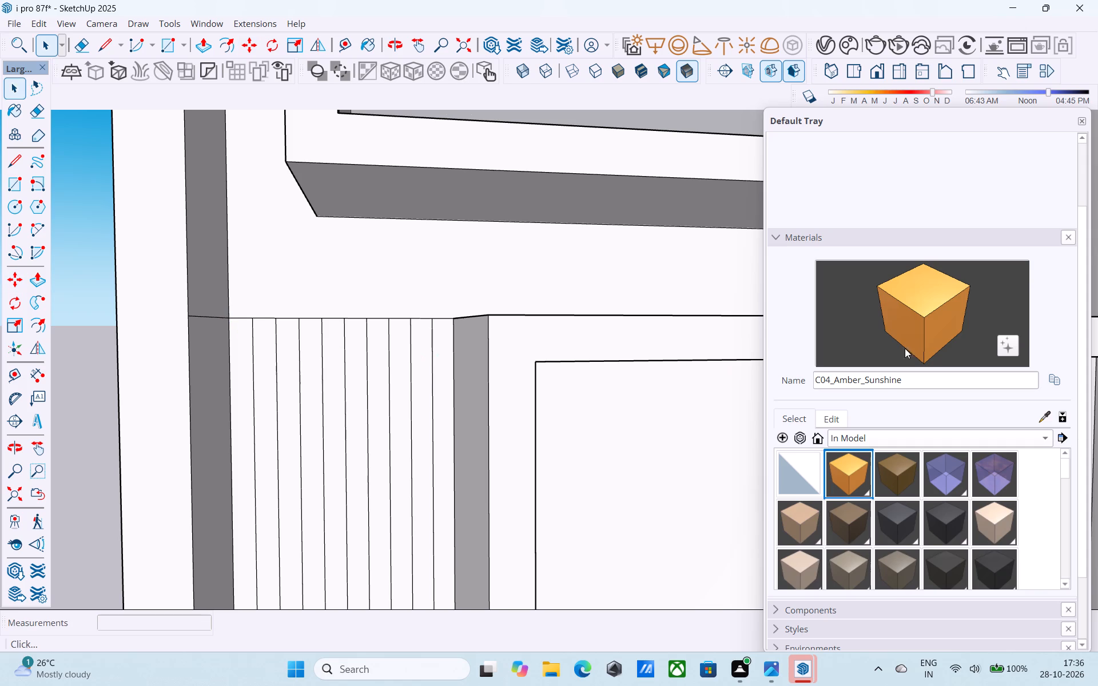
Paint all ten strips of the wall panel between the vertical fin and the slatted balcony with the C04_Amber_Sunshine material.
left_click(937, 316)
scroll(281, 390, "up", 2)
left_click(239, 361)
left_click(267, 359)
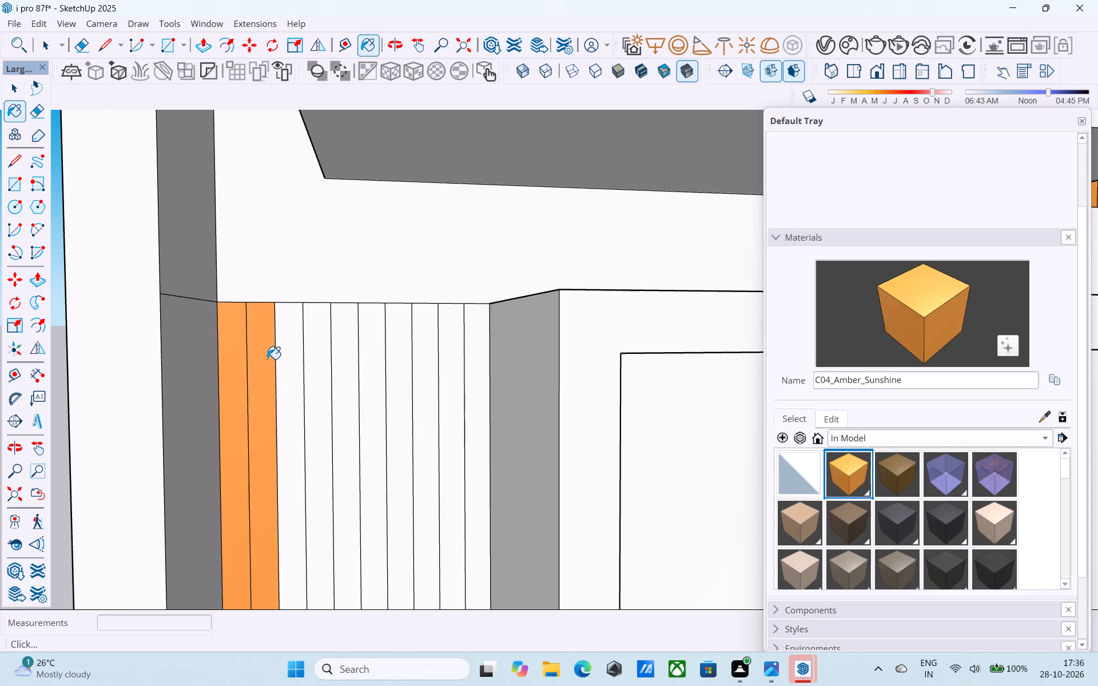
left_click(280, 359)
left_click(310, 360)
left_click(334, 363)
left_click(376, 360)
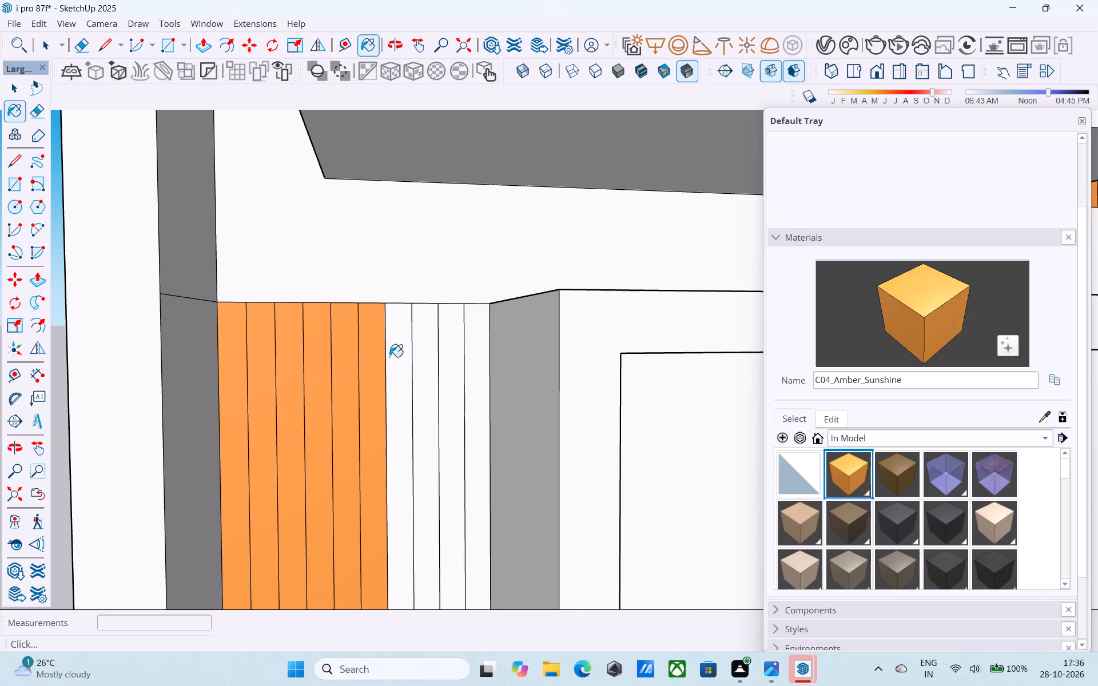
left_click(389, 357)
left_click(423, 353)
left_click(453, 353)
left_click(472, 350)
Draw a 4' horizontal line from the bottom corner of the white balcony below the brown-framed one to the building's outer wall edge.
scroll(419, 360, "down", 5)
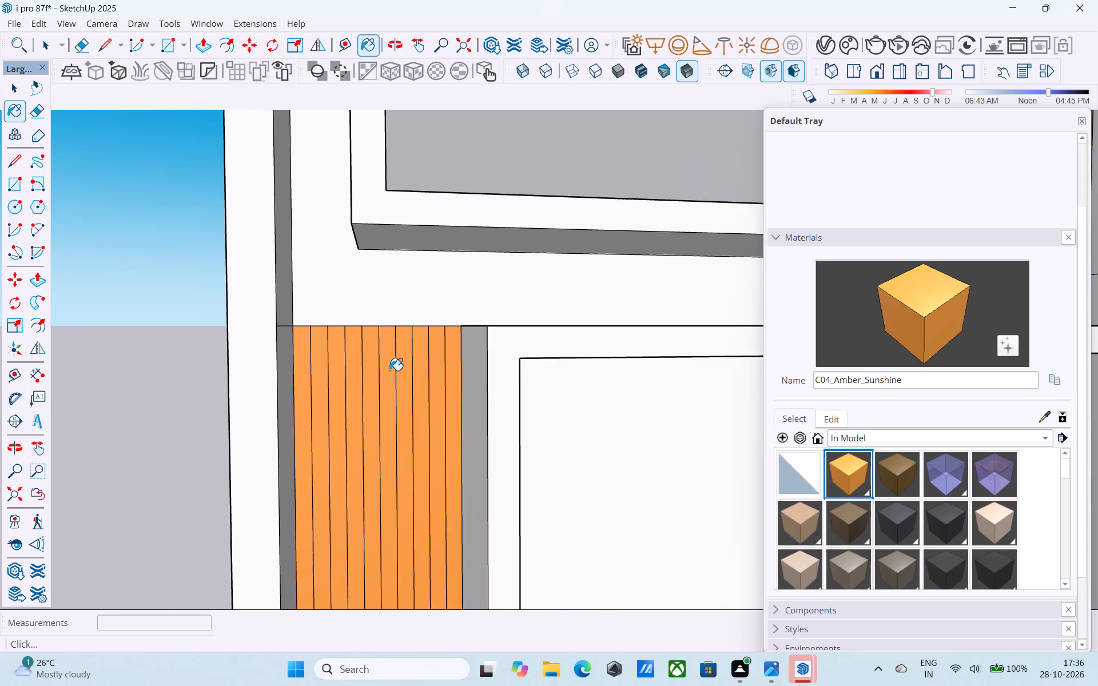
scroll(385, 369, "down", 19)
scroll(336, 385, "up", 1)
scroll(322, 384, "down", 4)
middle_click_drag(303, 392, 269, 397)
scroll(282, 390, "down", 5)
middle_click_drag(297, 422, 314, 413)
middle_click_drag(348, 425, 380, 424)
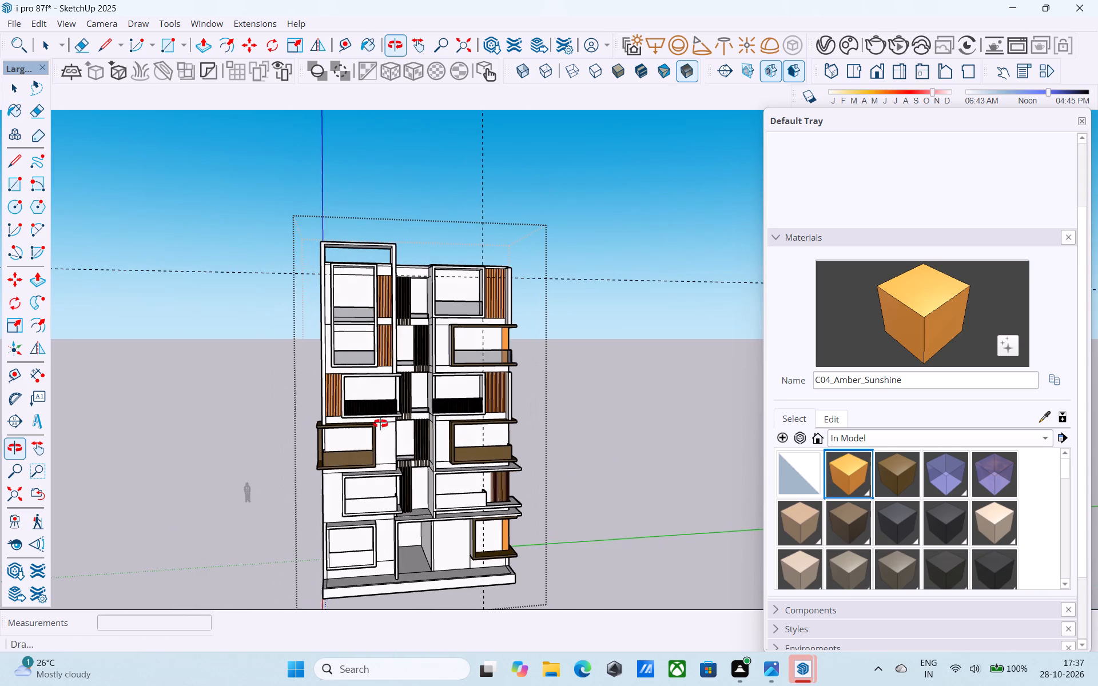
middle_click_drag(380, 424, 383, 424)
scroll(335, 356, "down", 3)
scroll(360, 465, "up", 12)
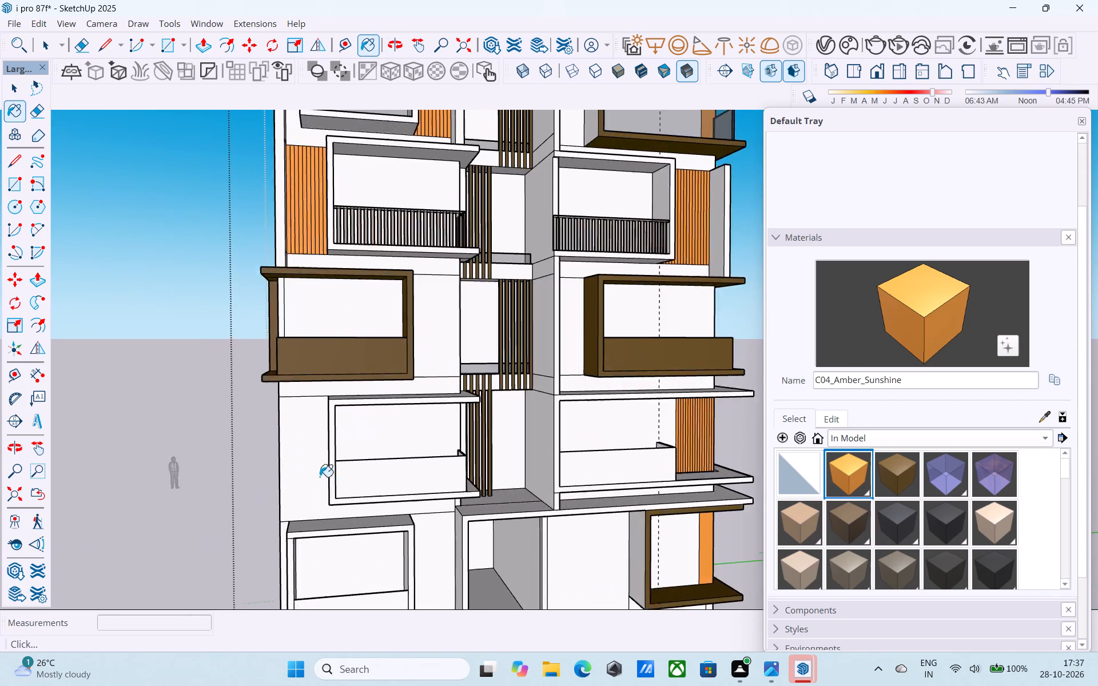
middle_click_drag(320, 477, 397, 459)
scroll(393, 500, "up", 8)
key("l")
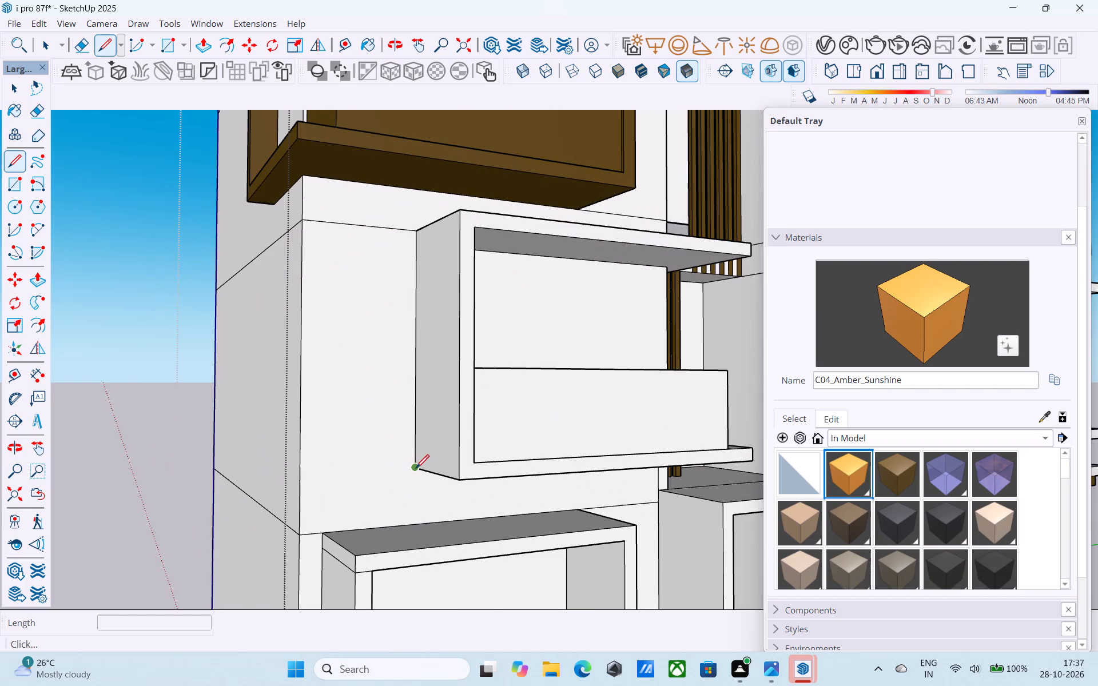
left_click(416, 469)
left_click(301, 468)
key("space")
Copy that white balcony's outer side edge across to the wall corner and divide the span into 10 strips.
scroll(383, 392, "up", 4)
left_click(432, 403)
key("m")
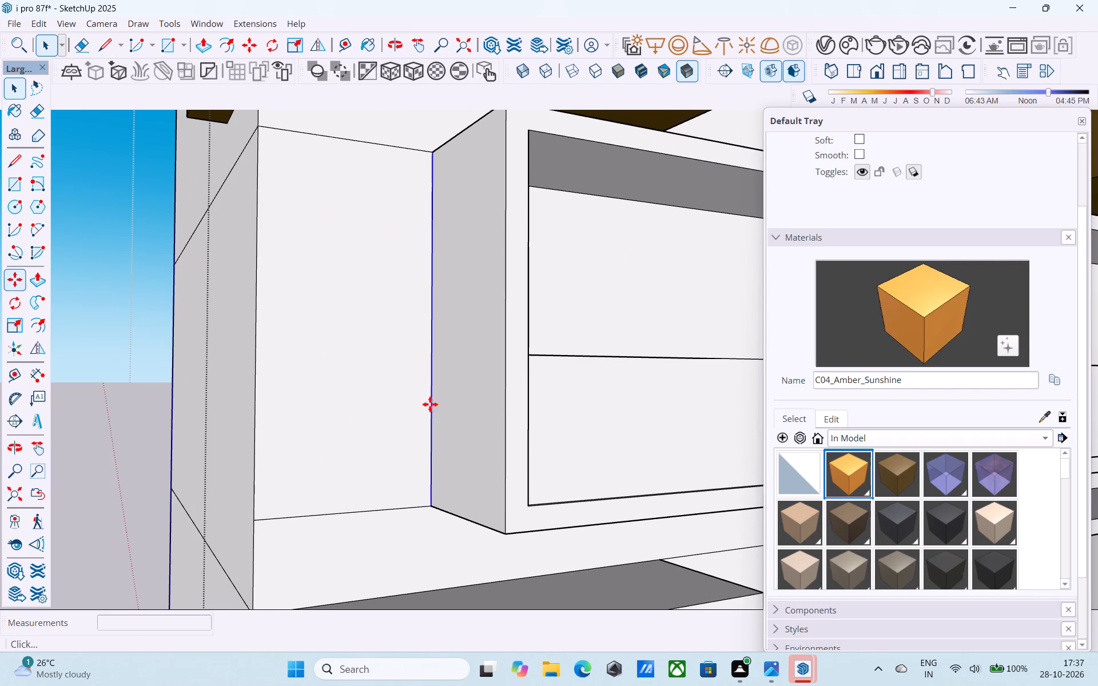
left_click(432, 504)
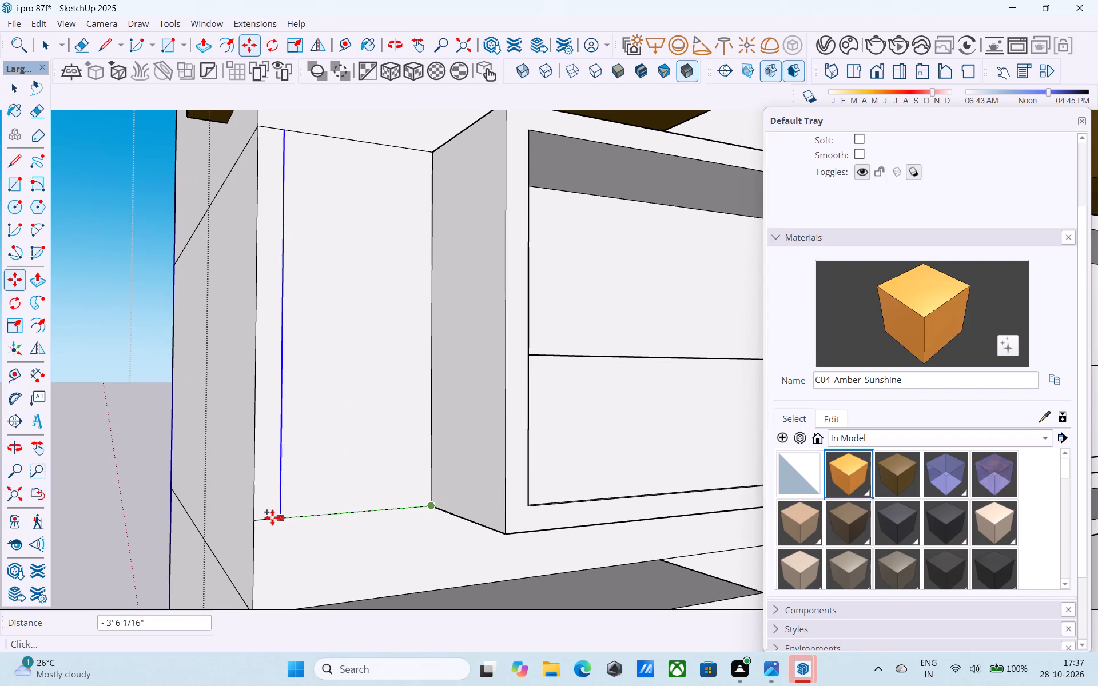
left_click(258, 518)
key("slash")
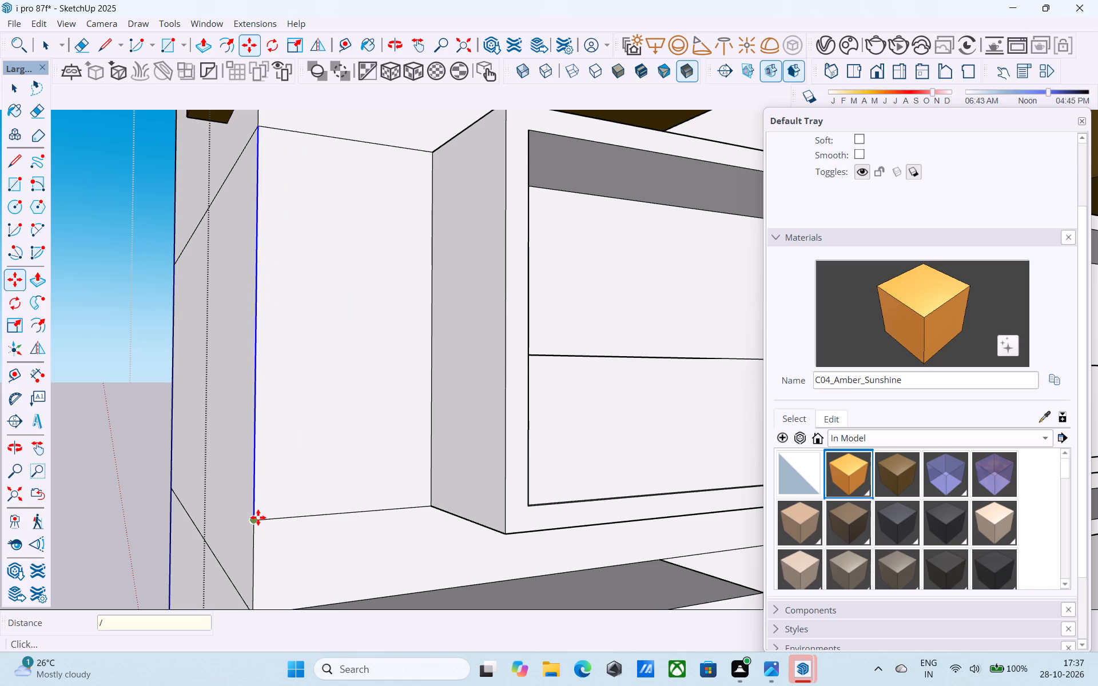
type("10")
key("Return")
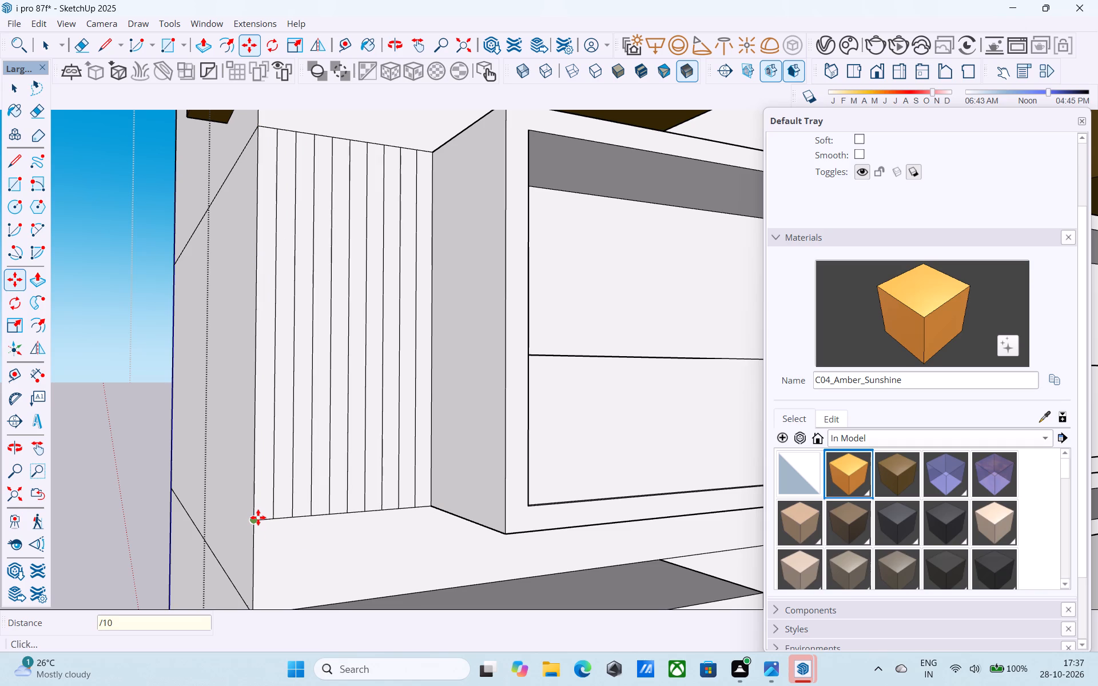
Paint the nine outer strips beside the white balcony below the brown-framed one with the C04_Amber_Sunshine material.
left_click(904, 318)
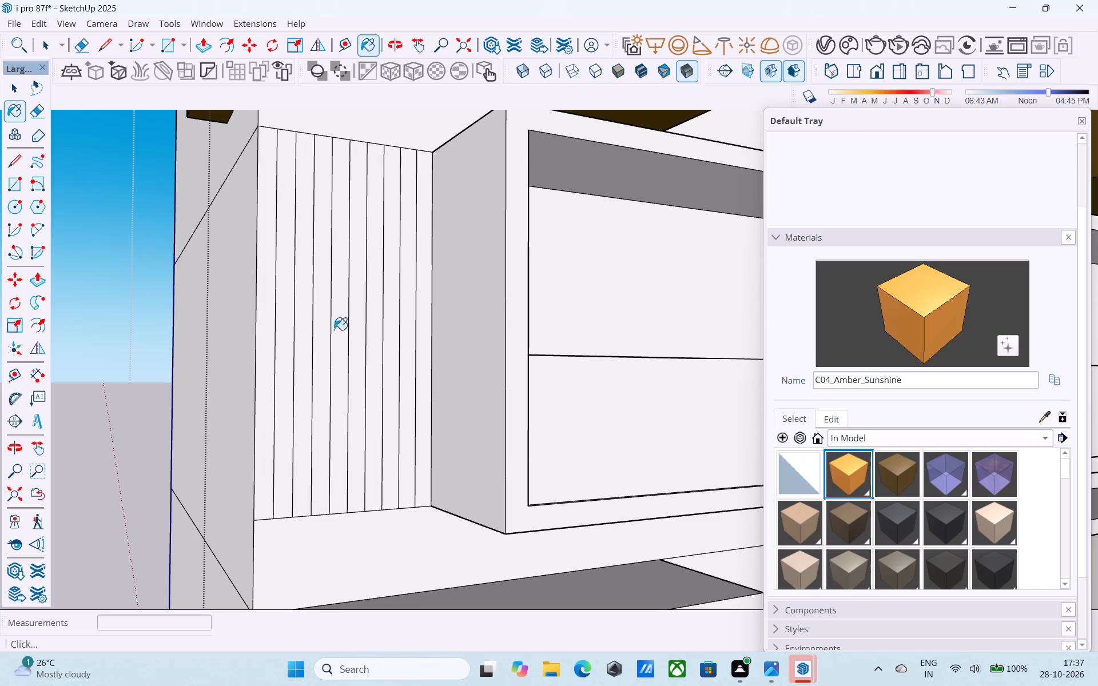
left_click(271, 301)
left_click(281, 300)
double_click(303, 286)
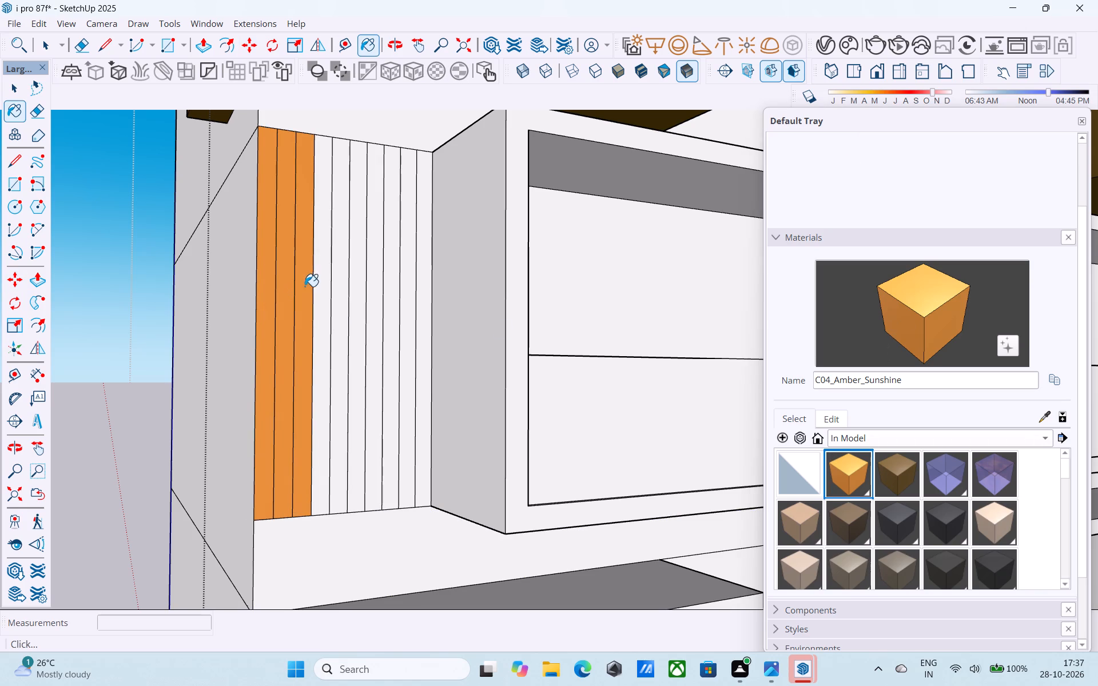
left_click(353, 304)
left_click(339, 298)
left_click(323, 295)
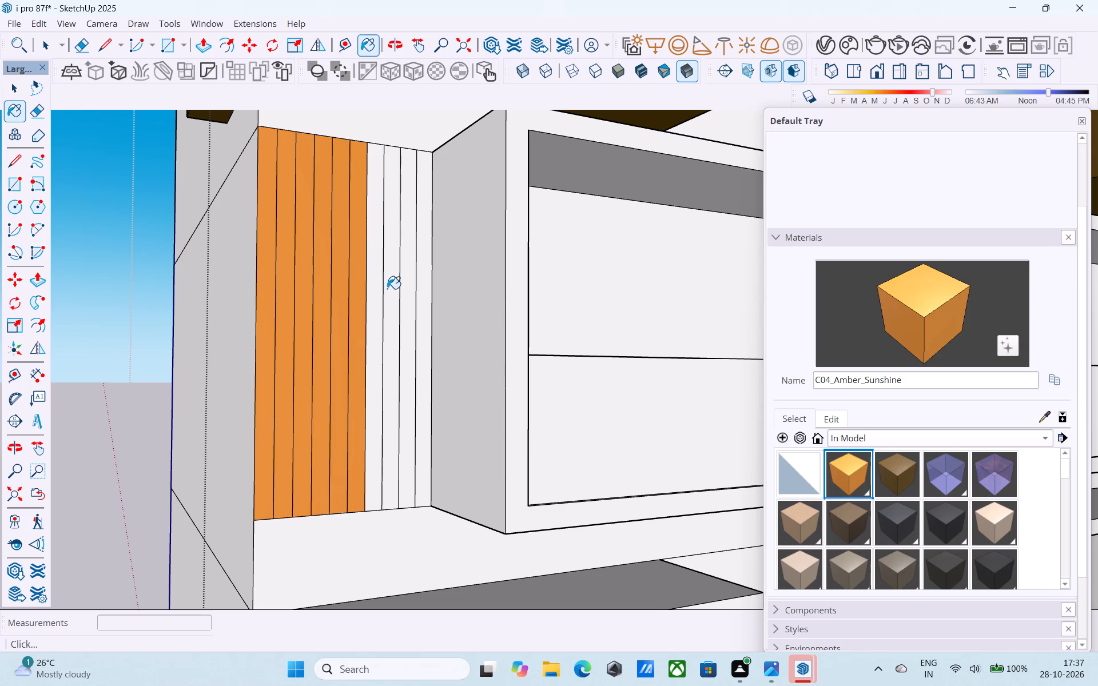
left_click(387, 289)
left_click(377, 282)
left_click(432, 277)
left_click(415, 271)
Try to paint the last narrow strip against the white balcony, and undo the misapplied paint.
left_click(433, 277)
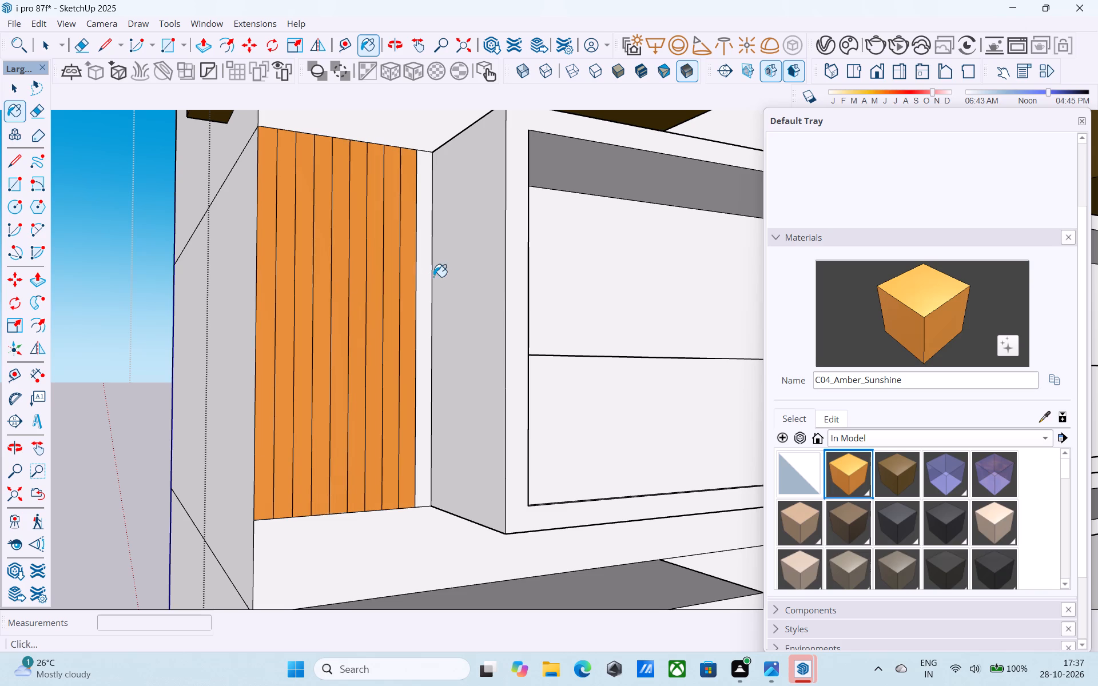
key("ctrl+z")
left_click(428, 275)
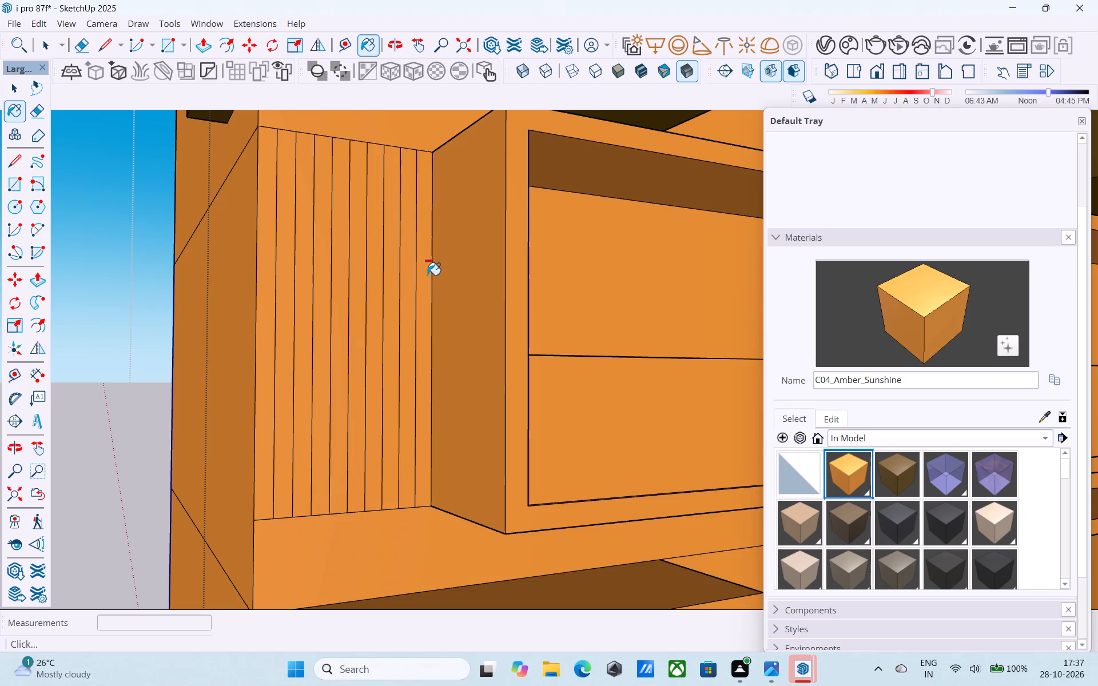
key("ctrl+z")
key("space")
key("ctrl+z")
Select the remaining tenth strip against the white balcony and paint it with C04_Amber_Sunshine.
left_click(427, 275)
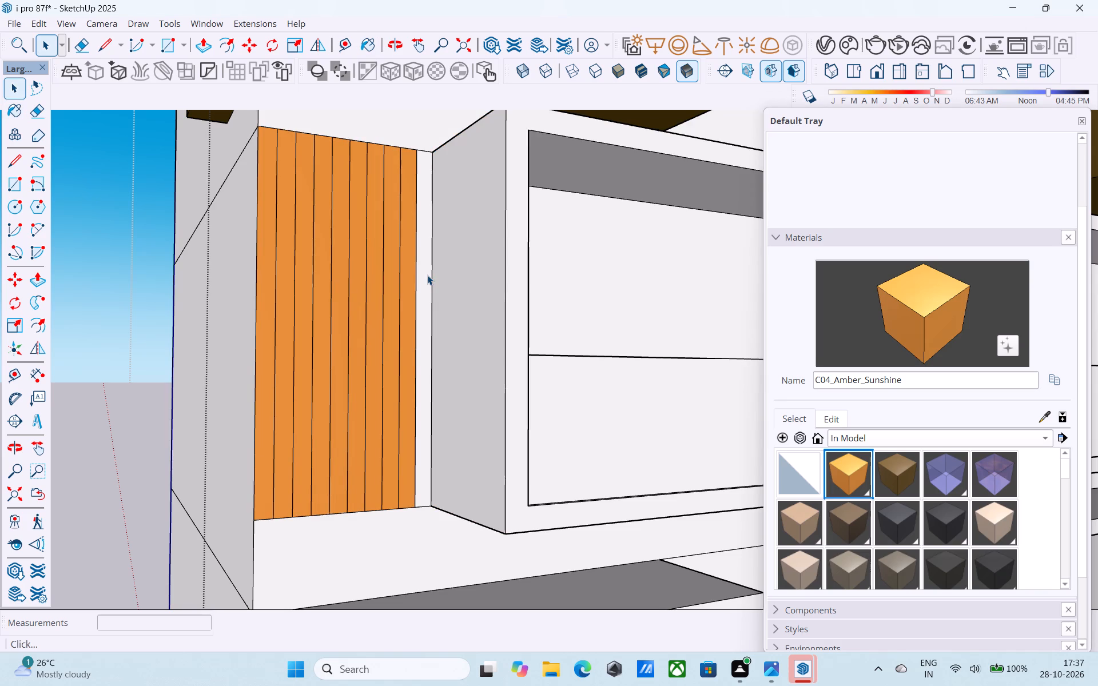
left_click(943, 313)
scroll(413, 266, "up", 5)
left_click(438, 256)
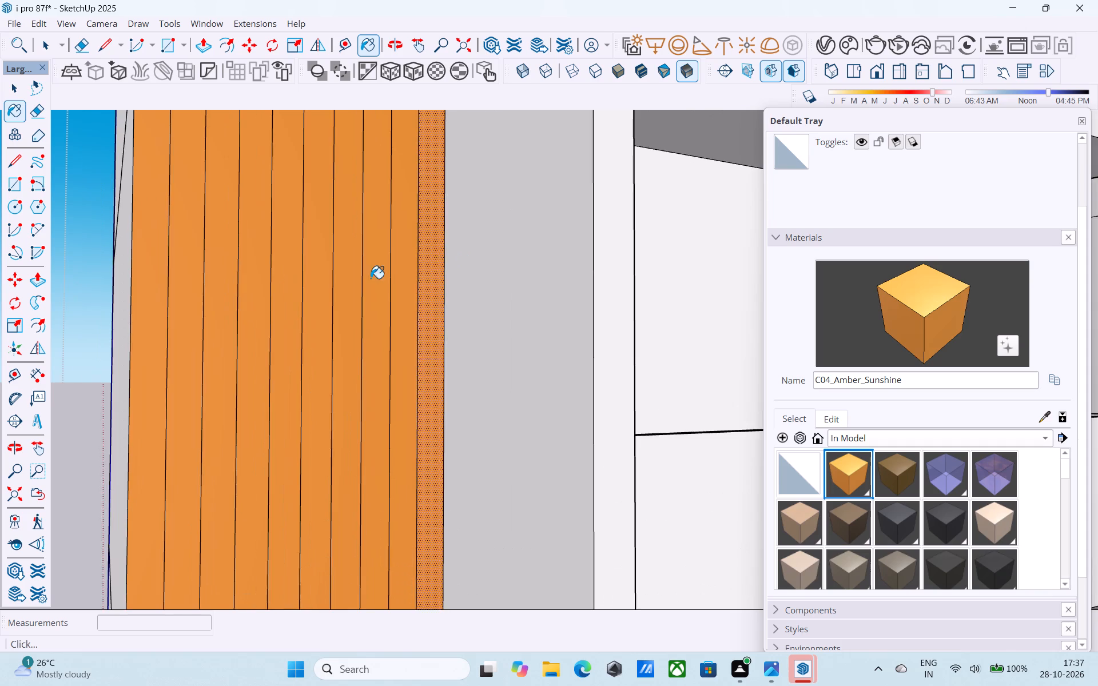
scroll(368, 280, "down", 20)
scroll(368, 280, "down", 1)
Examine the lower floors of the facade around the white balconies and the entrance from several angles.
key("space")
middle_click_drag(270, 361, 214, 391)
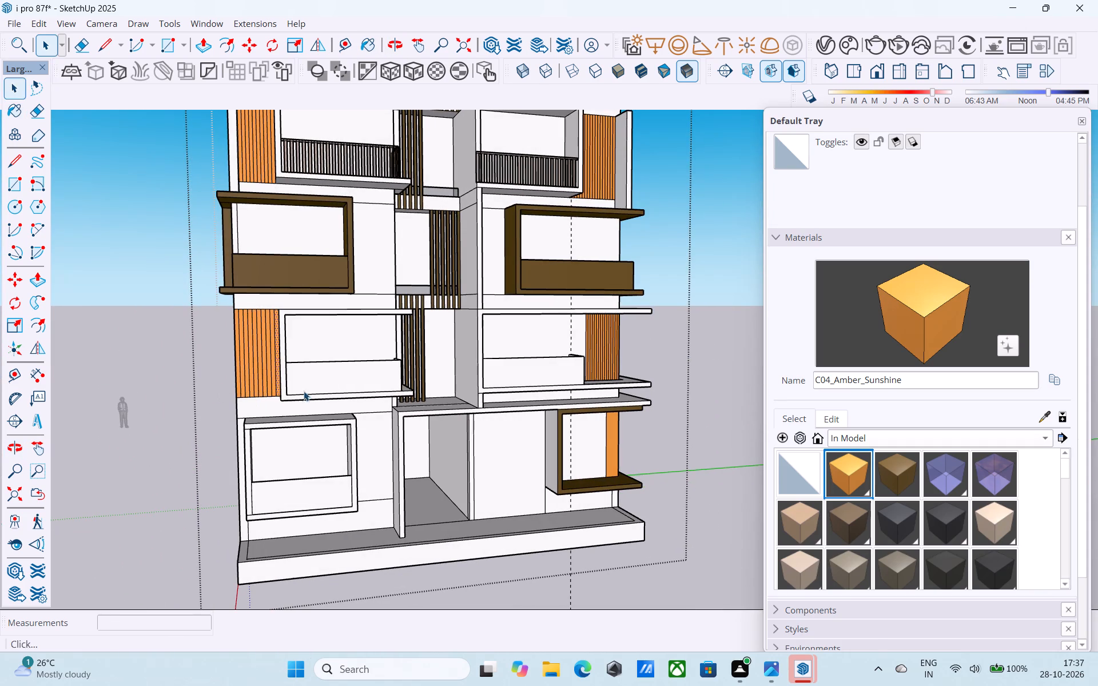
middle_click_drag(289, 377, 266, 362)
middle_click_drag(352, 430, 310, 379)
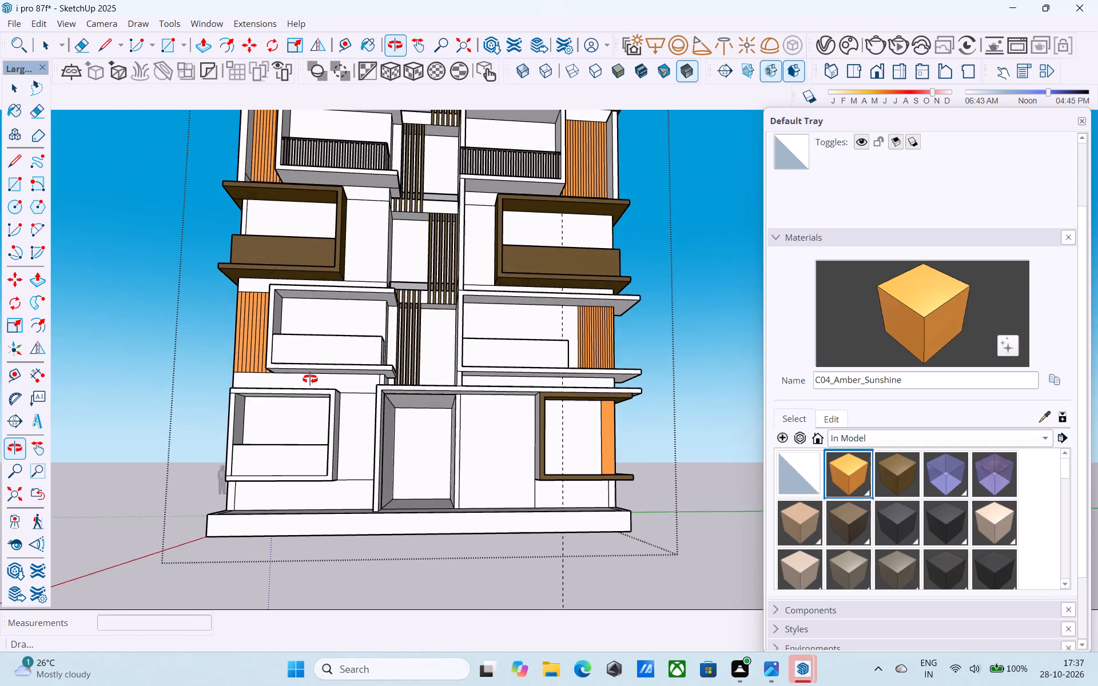
middle_click_drag(310, 379, 307, 377)
scroll(309, 368, "up", 5)
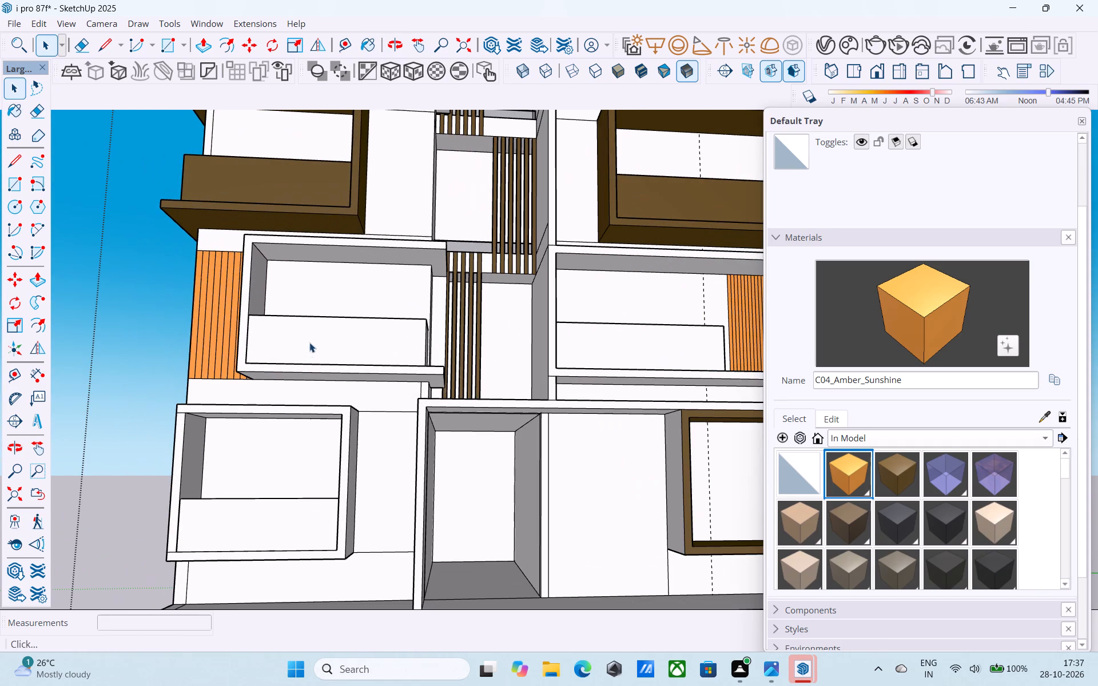
middle_click_drag(323, 380, 319, 396)
middle_click_drag(319, 396, 314, 393)
scroll(350, 390, "down", 5)
middle_click_drag(348, 359, 397, 347)
scroll(393, 397, "up", 6)
scroll(364, 438, "up", 3)
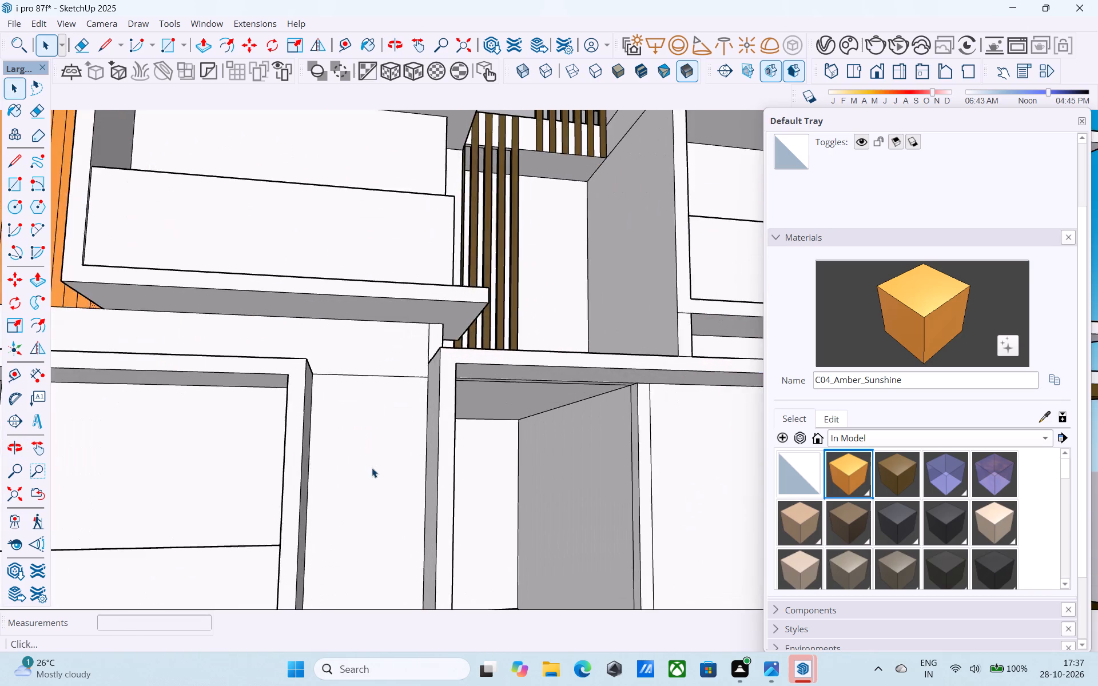
scroll(372, 468, "up", 1)
scroll(395, 488, "down", 6)
scroll(344, 428, "up", 1)
scroll(344, 428, "down", 7)
middle_click_drag(344, 439, 245, 541)
middle_click_drag(275, 505, 182, 445)
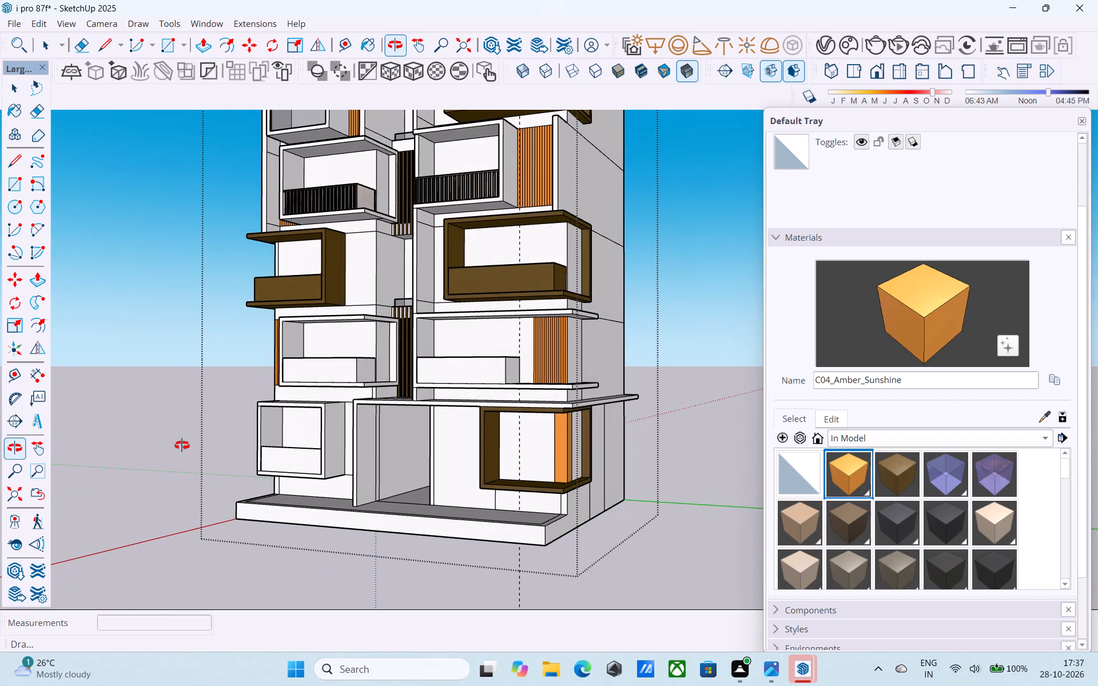
middle_click_drag(182, 445, 283, 424)
Copy the ground-floor white balcony's side edge 4' across to the entrance wall and divide the span into 8 strips.
scroll(283, 424, "up", 4)
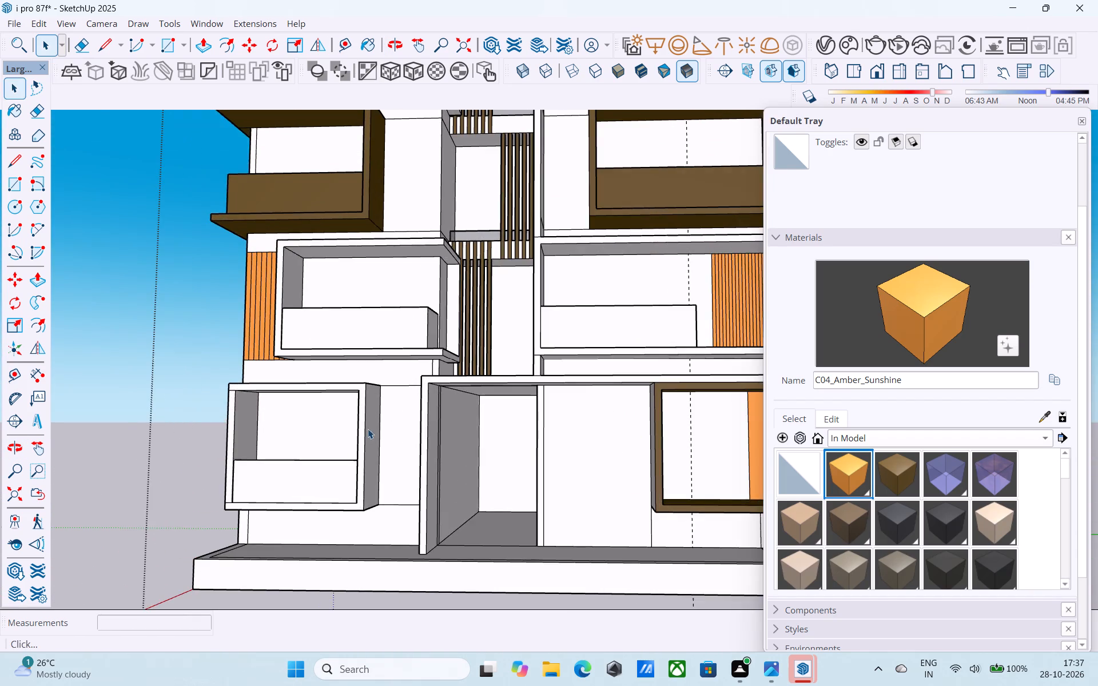
scroll(368, 429, "up", 9)
left_click(395, 436)
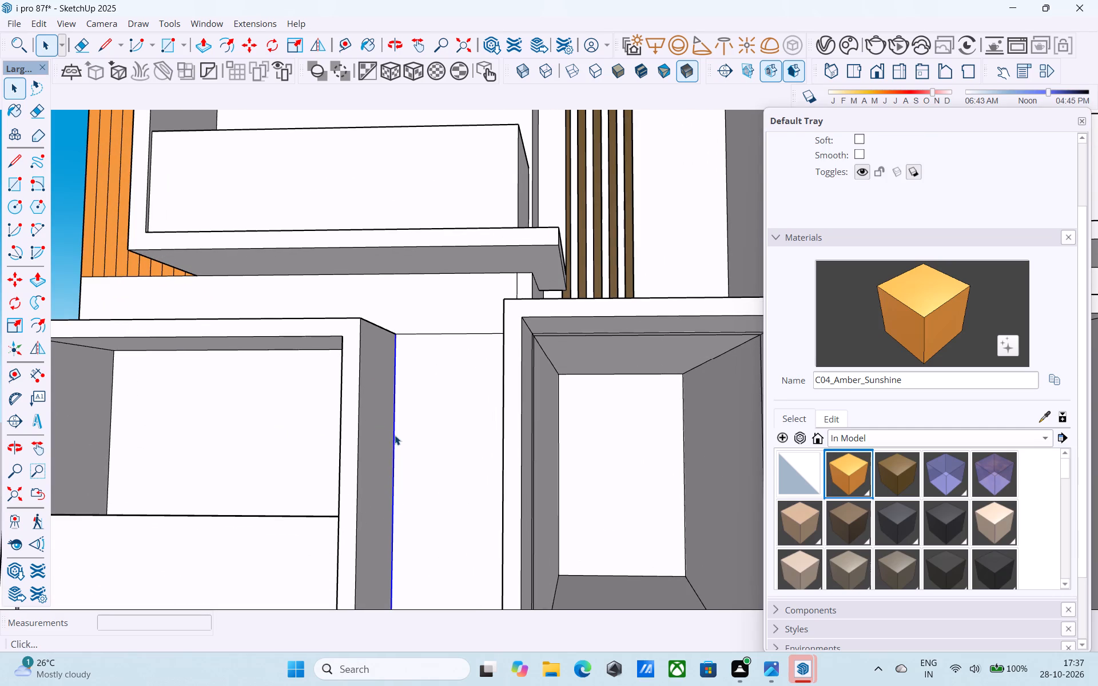
key("m")
left_click(395, 333)
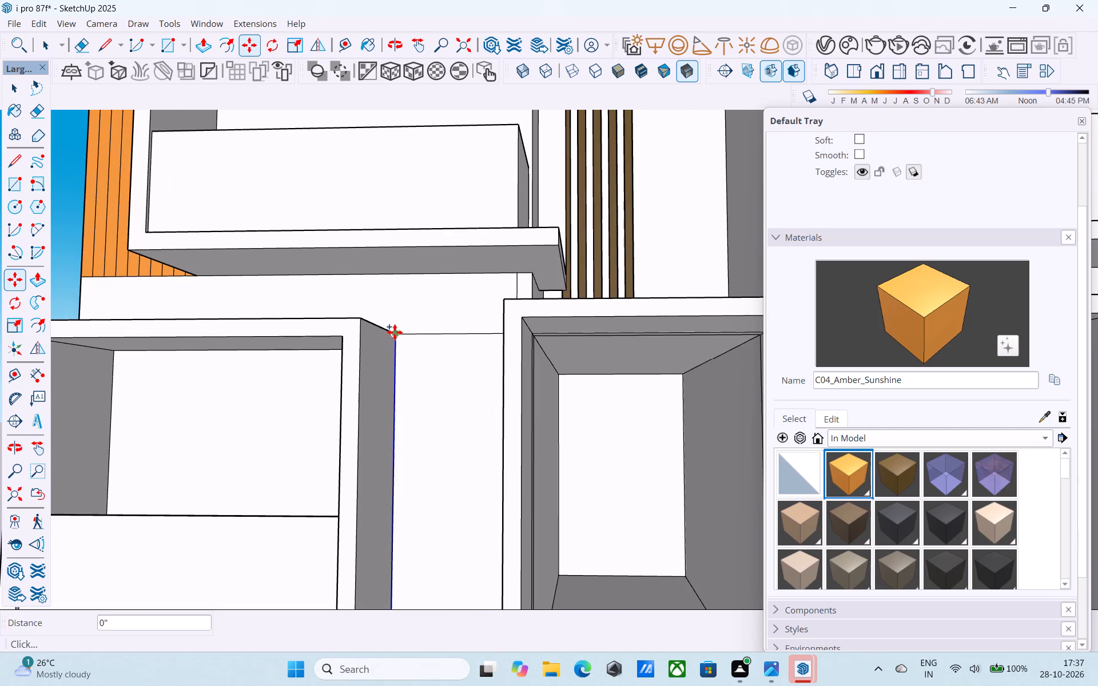
middle_click_drag(462, 356, 558, 357)
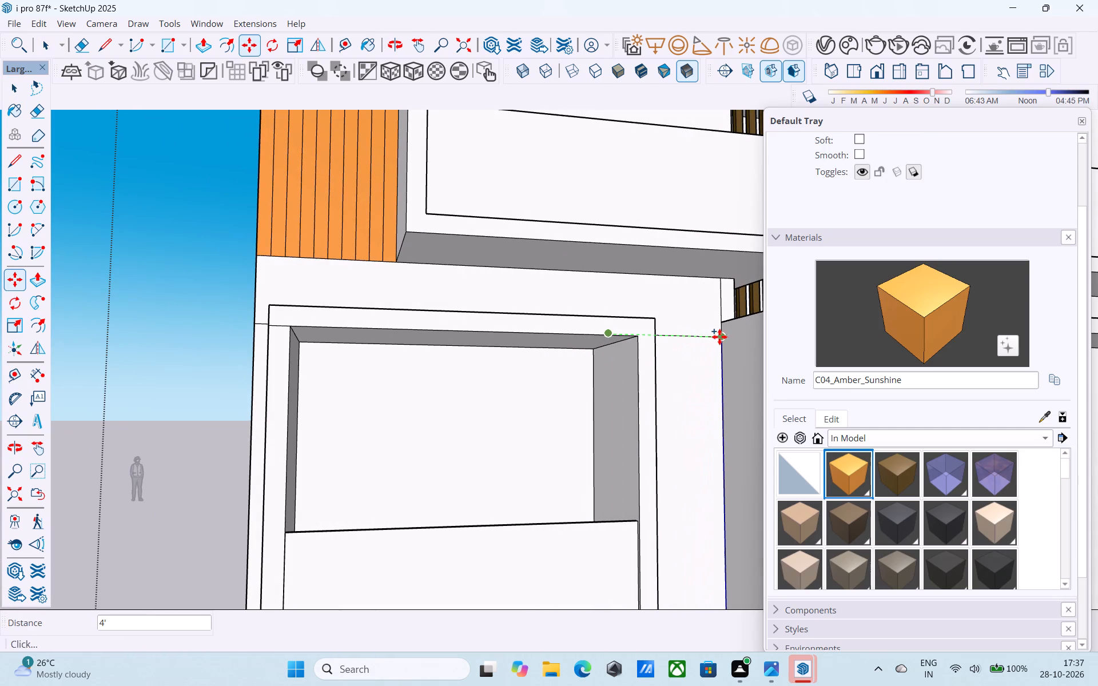
left_click(719, 337)
type("/8")
key("Return")
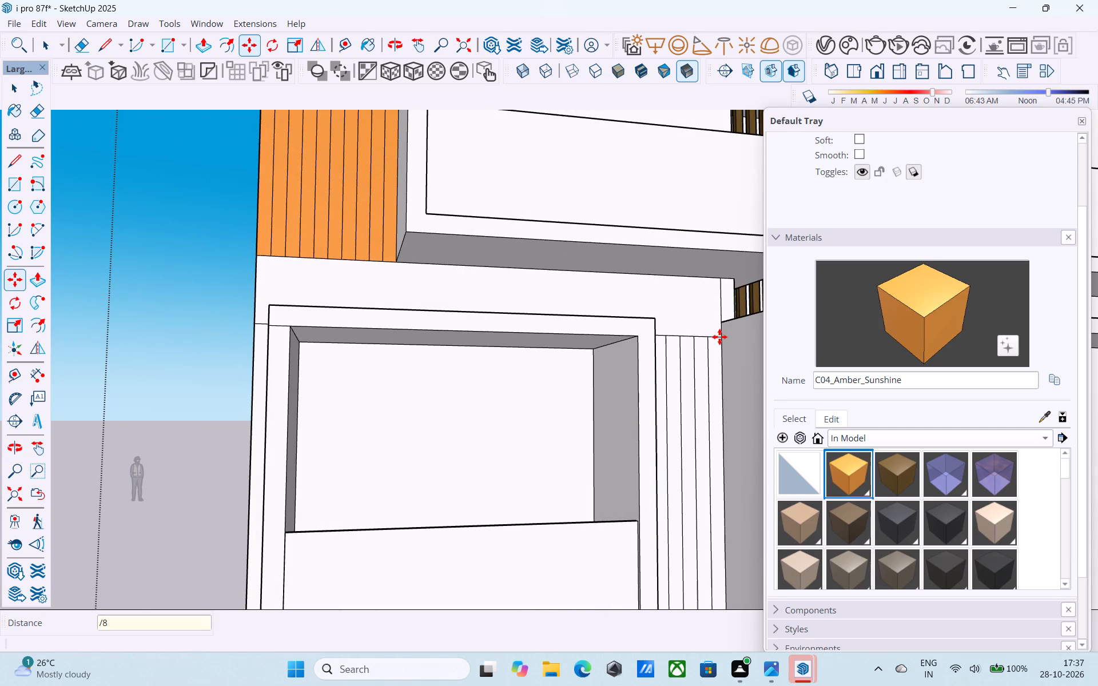
Paint all eight strips between the ground-floor white balcony and the entrance with the C04_Amber_Sunshine material.
left_click(976, 316)
middle_click_drag(888, 330, 588, 360)
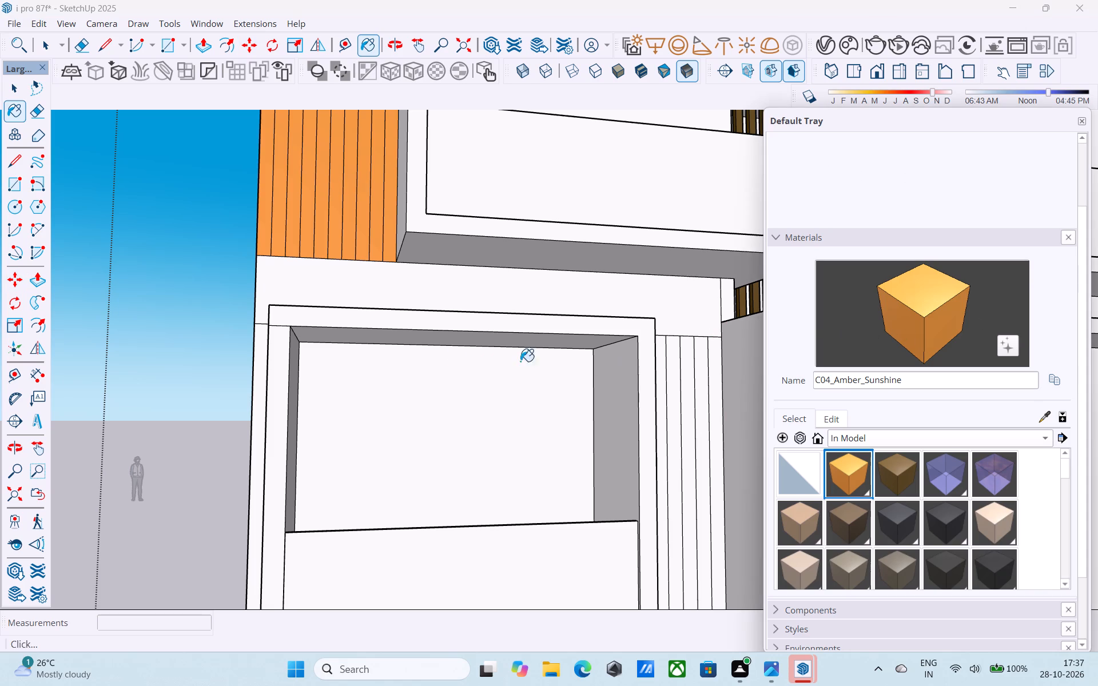
scroll(416, 368, "down", 5)
middle_click_drag(485, 388, 342, 404)
scroll(365, 403, "up", 9)
left_click(333, 379)
middle_click_drag(337, 381, 397, 405)
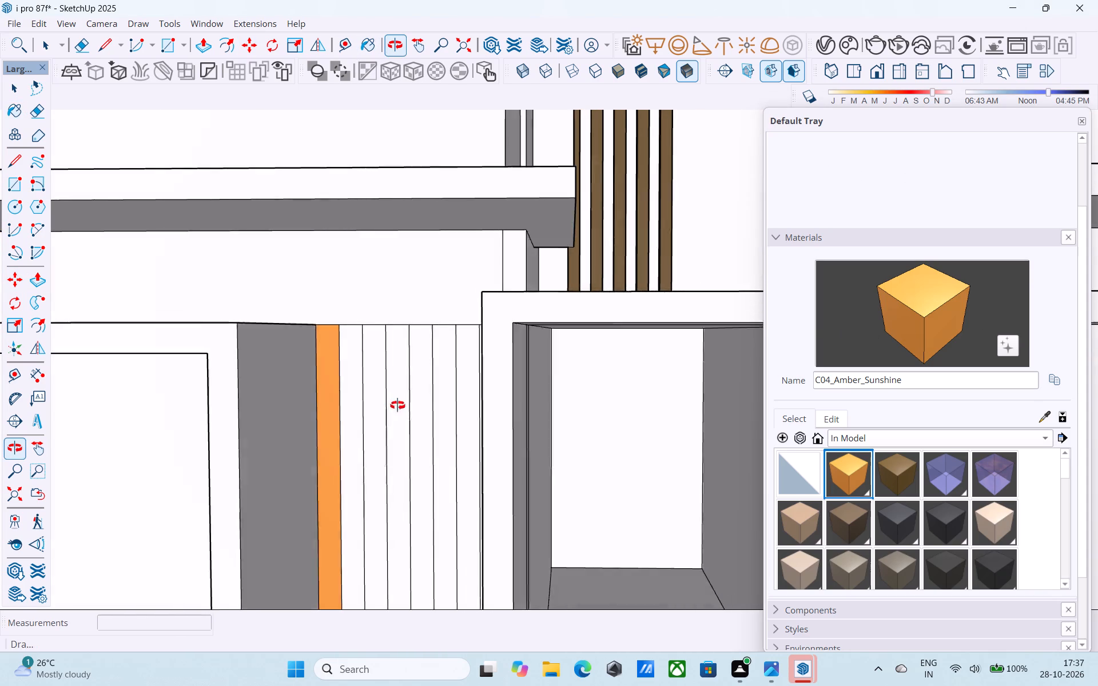
middle_click_drag(397, 405, 433, 414)
left_click(358, 354)
left_click_drag(367, 354, 374, 360)
left_click_drag(401, 366, 409, 369)
left_click(423, 378)
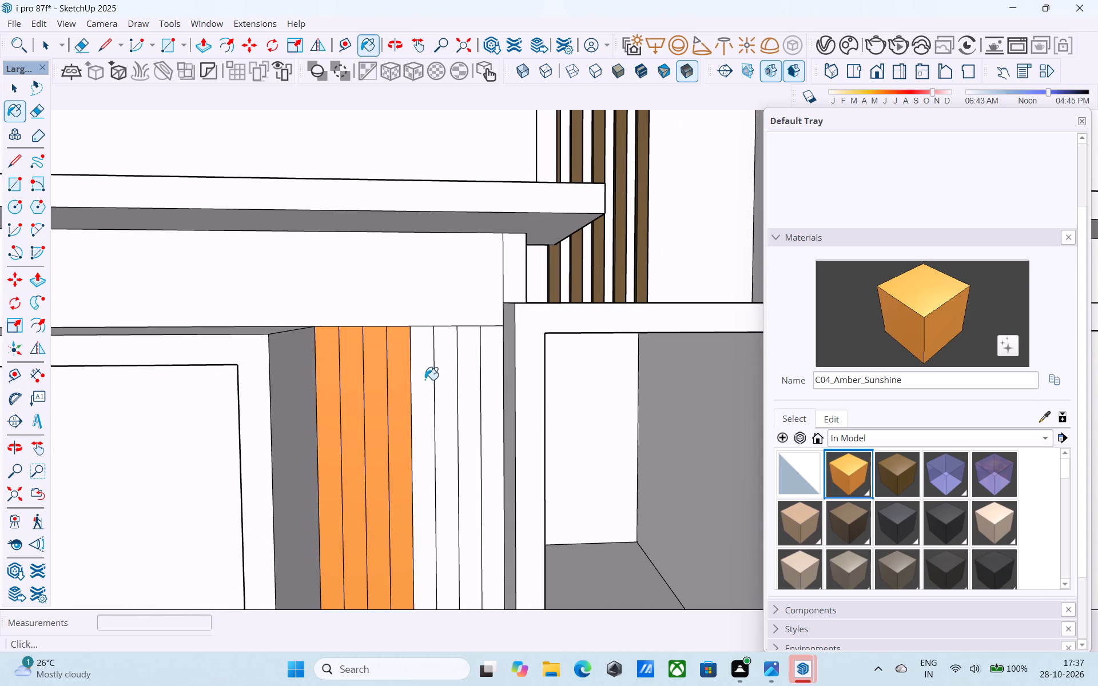
left_click_drag(436, 388, 445, 393)
left_click(488, 404)
left_click(477, 404)
scroll(475, 403, "down", 11)
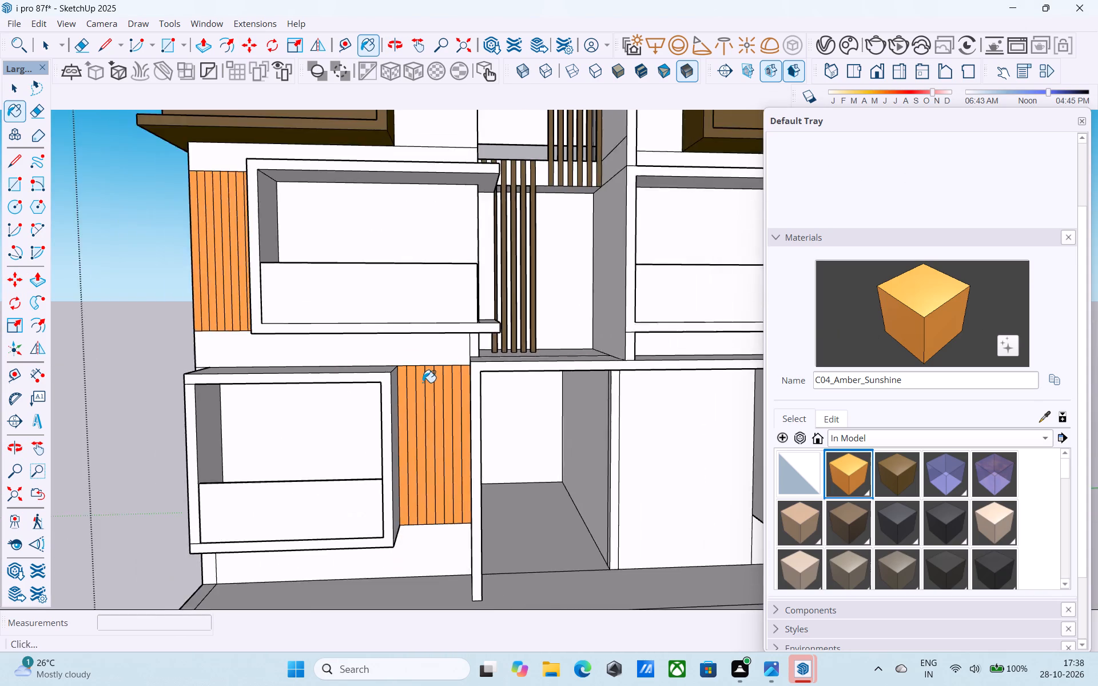
scroll(423, 382, "down", 4)
key("space")
Save the model.
key("ctrl+s")
Examine the whole facade from the ground floor up to the top frame.
scroll(393, 384, "down", 6)
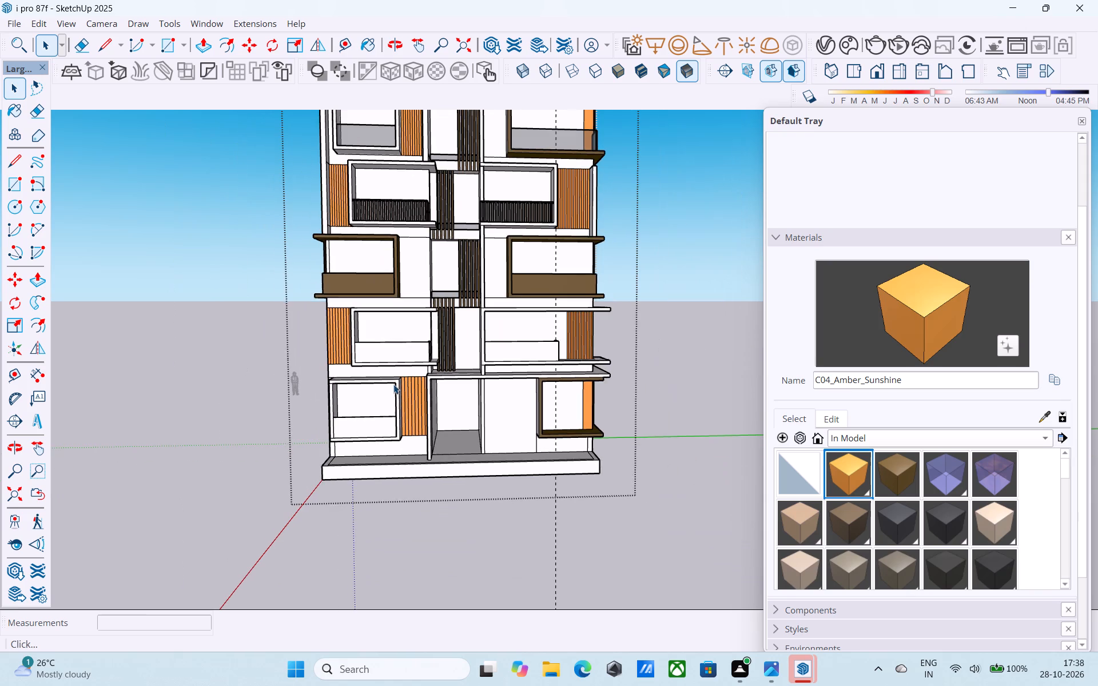
middle_click_drag(393, 384, 411, 358)
scroll(413, 358, "down", 2)
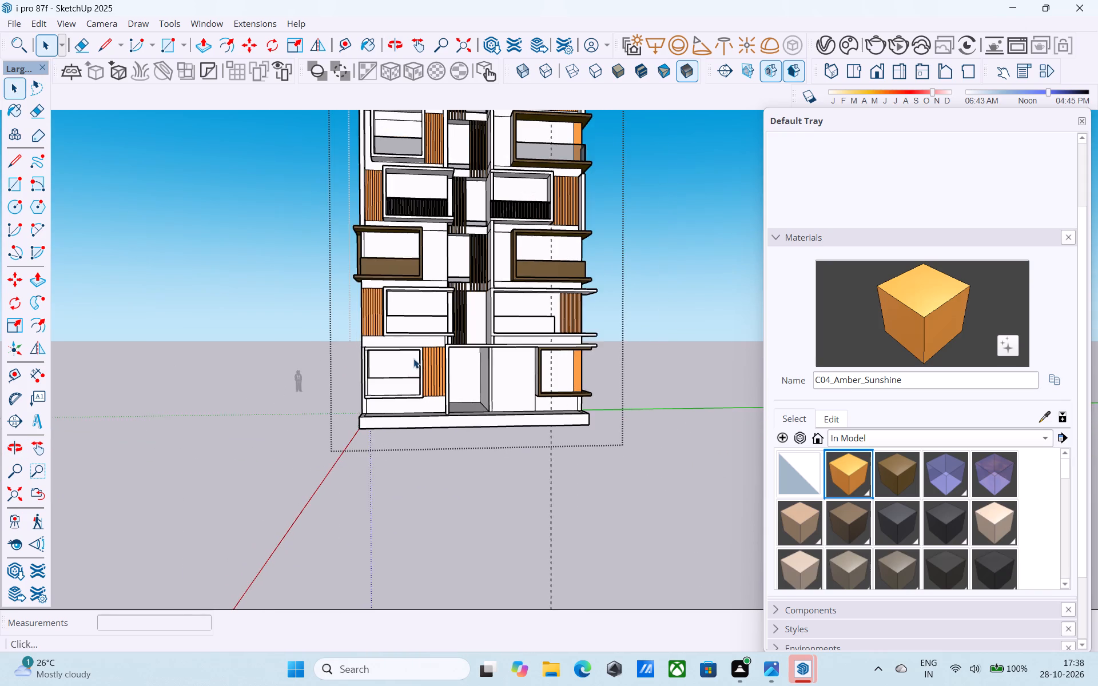
middle_click_drag(413, 358, 407, 397)
scroll(407, 397, "up", 4)
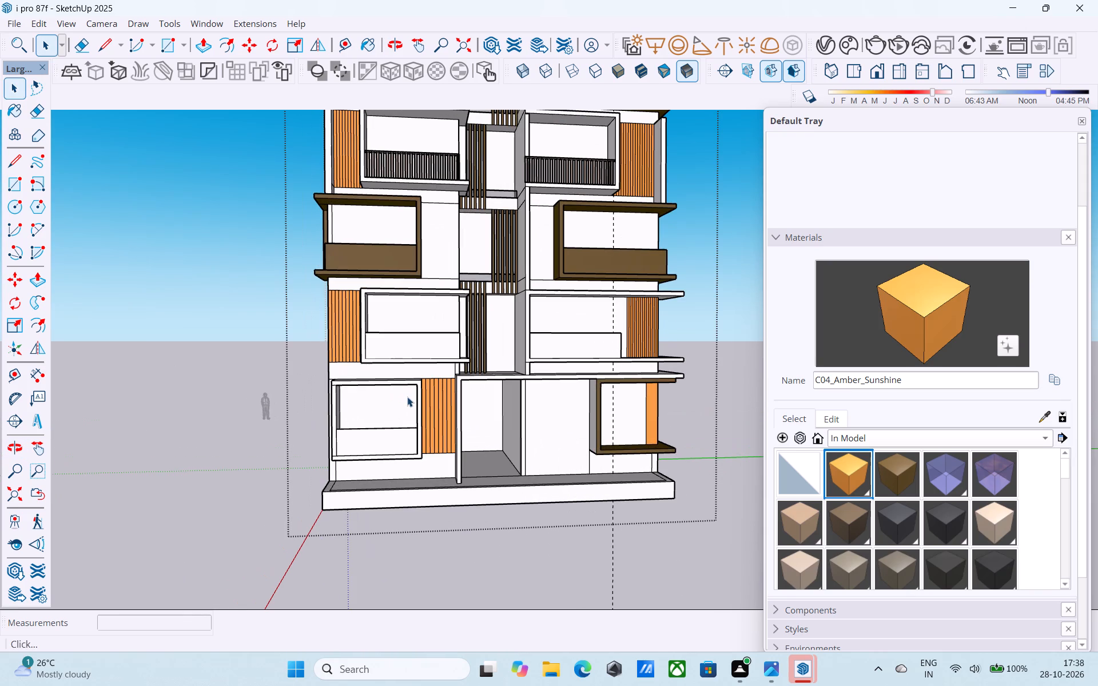
scroll(407, 397, "down", 4)
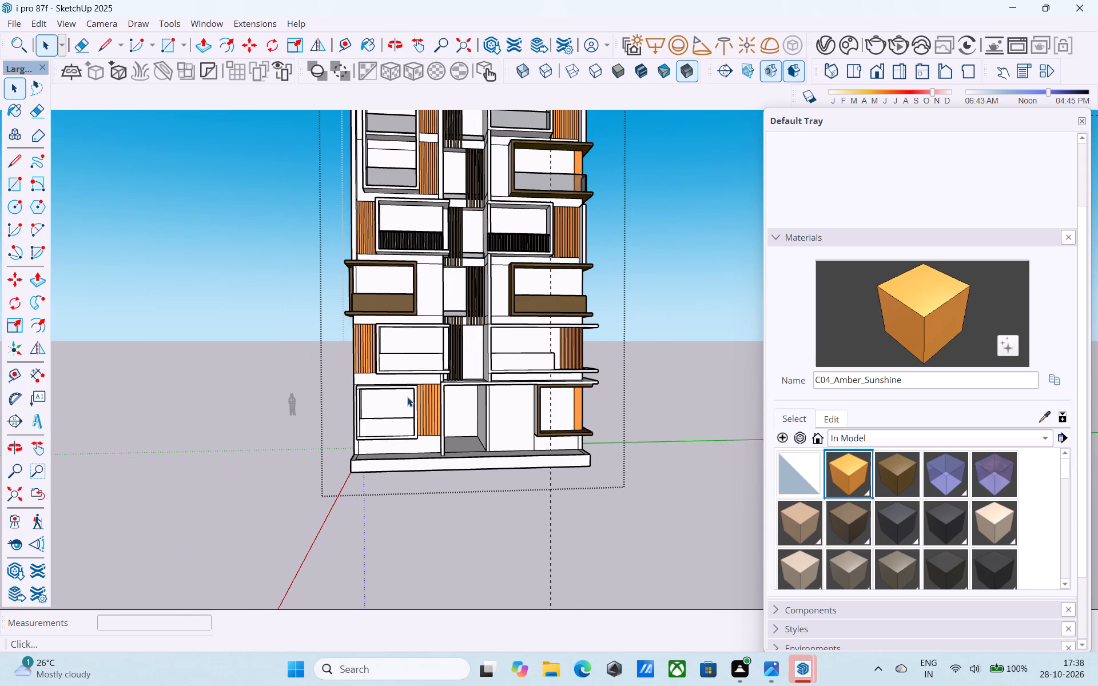
scroll(407, 397, "down", 2)
middle_click_drag(407, 397, 377, 470, "shift")
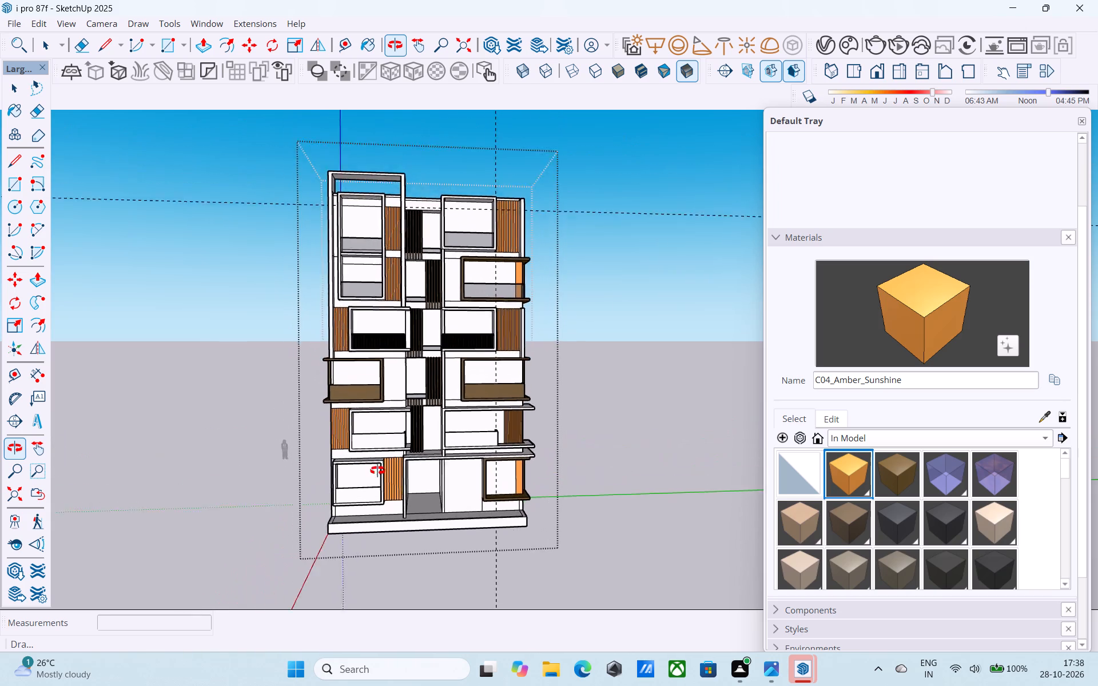
middle_click_drag(377, 470, 387, 506, "shift")
Paint the front and side parapet faces of the white balcony below the cantilevered brown frame with D08_Bronzed_Mustard.
left_click(908, 464)
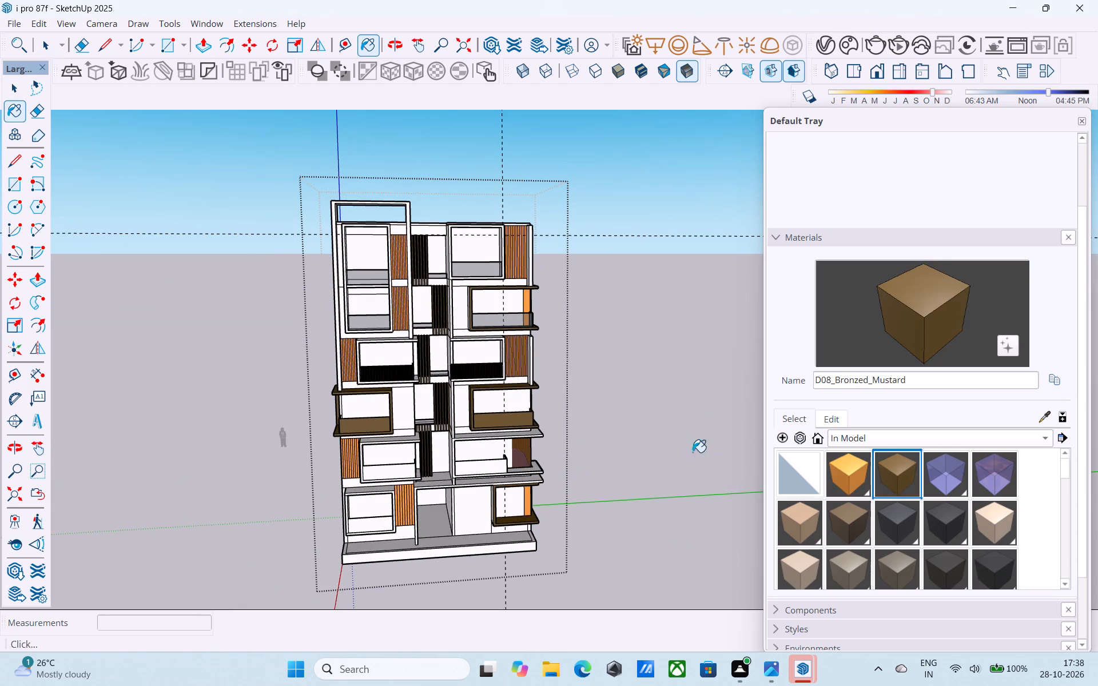
scroll(444, 404, "up", 2)
scroll(444, 404, "down", 3)
middle_click_drag(444, 419, 439, 416)
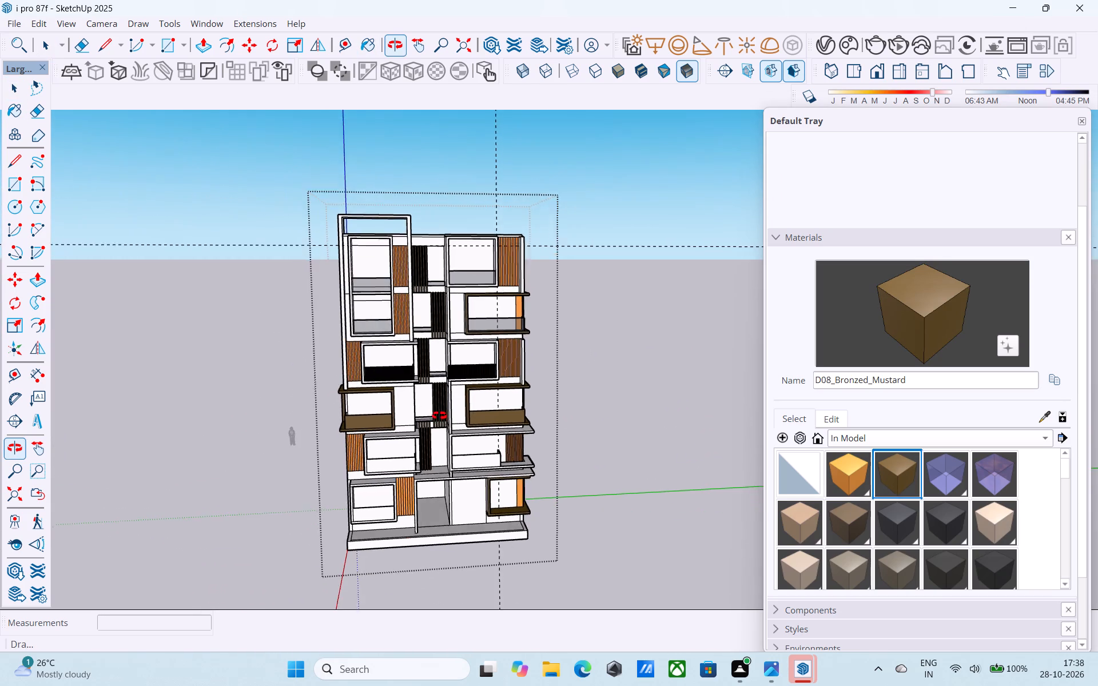
middle_click_drag(439, 416, 313, 402)
scroll(376, 408, "up", 12)
left_click(449, 372)
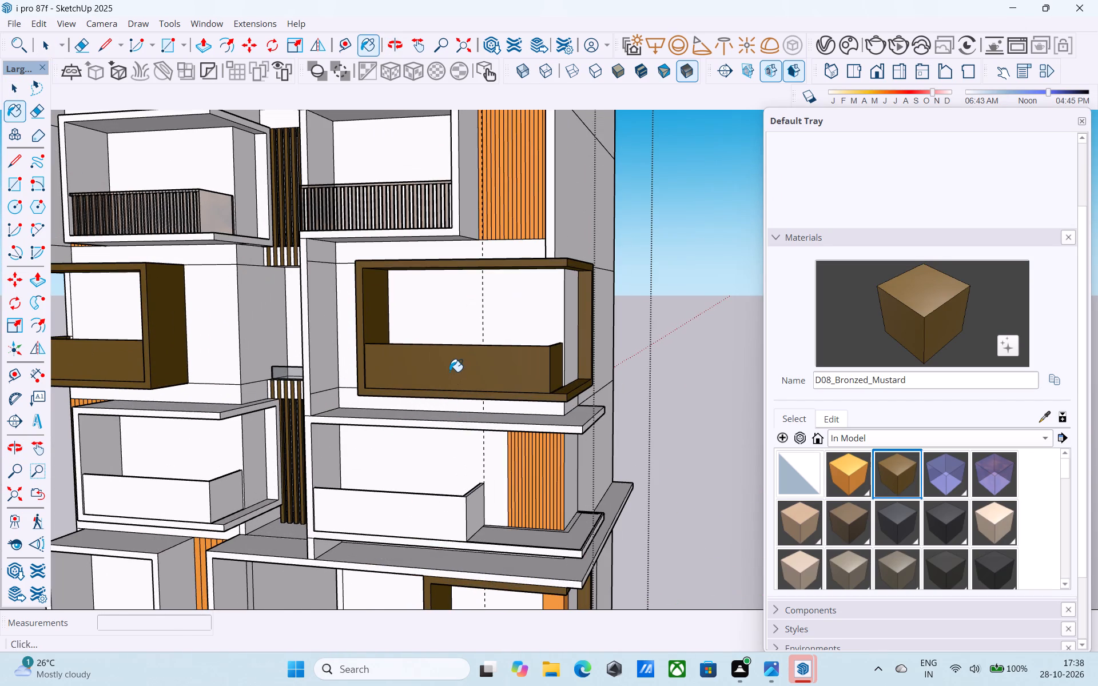
scroll(449, 372, "down", 4)
middle_click_drag(313, 390, 379, 373)
scroll(368, 447, "up", 5)
left_click(345, 441)
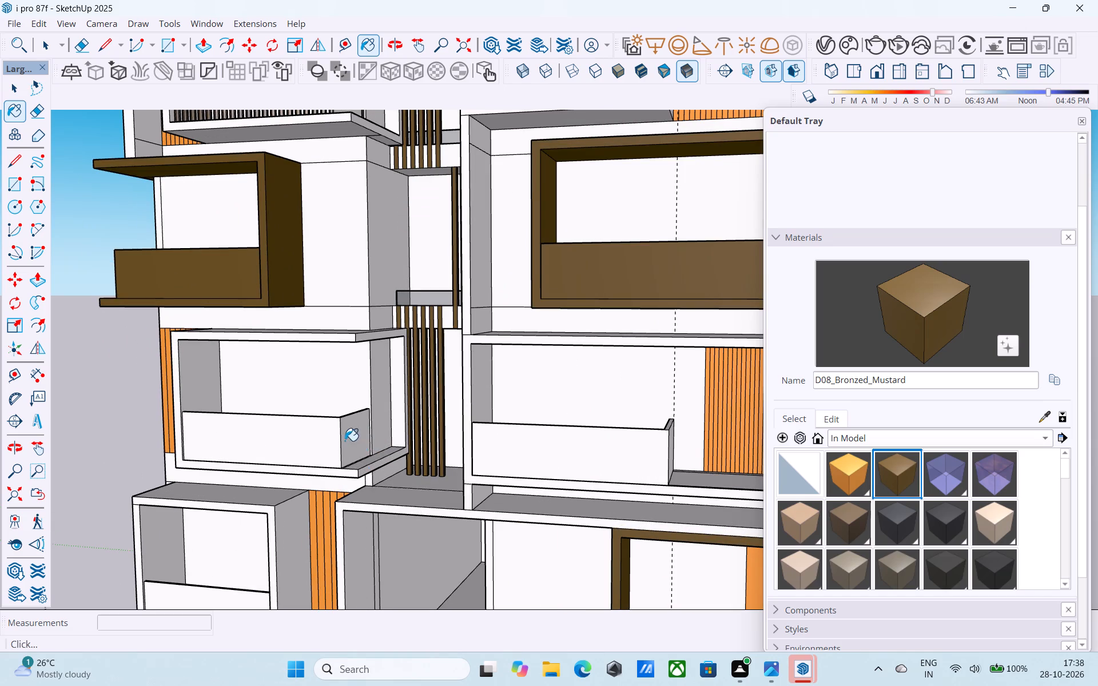
left_click(327, 442)
Paint the front and side parapet faces of the neighbouring white balcony on the same floor with D08_Bronzed_Mustard.
scroll(520, 446, "up", 1)
left_click(520, 446)
scroll(520, 446, "down", 1)
middle_click_drag(497, 441, 421, 442)
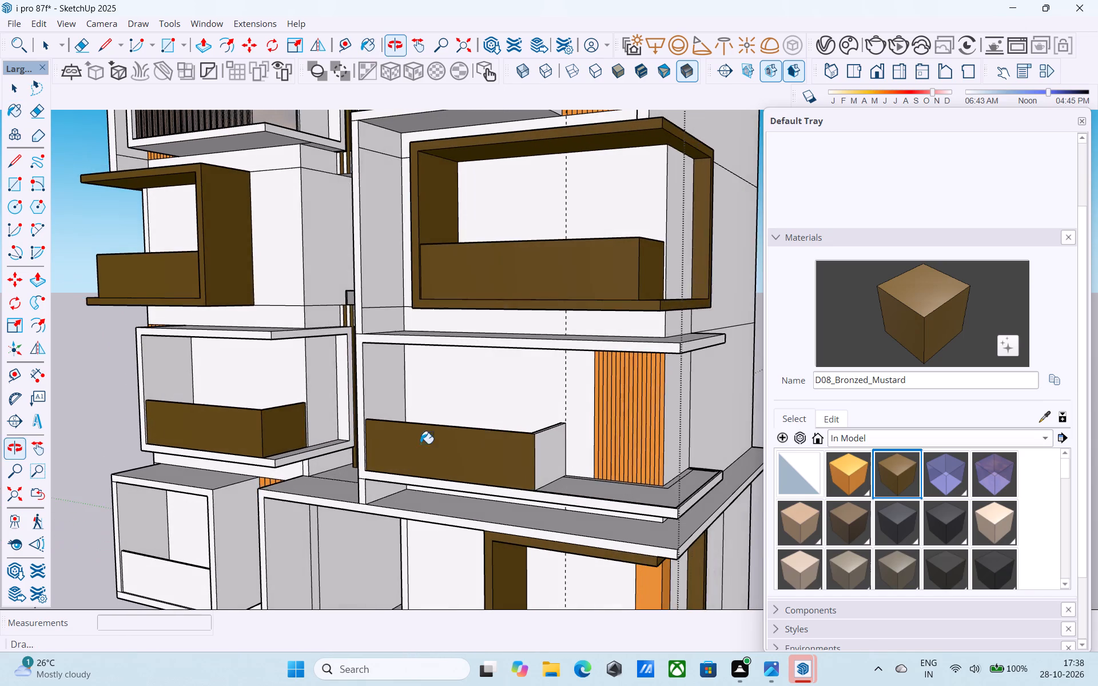
left_click(539, 457)
Paint the inner parapet faces of both white balconies on that floor with D08_Bronzed_Mustard.
scroll(526, 429, "down", 6)
middle_click_drag(506, 417, 796, 540)
scroll(772, 501, "up", 3)
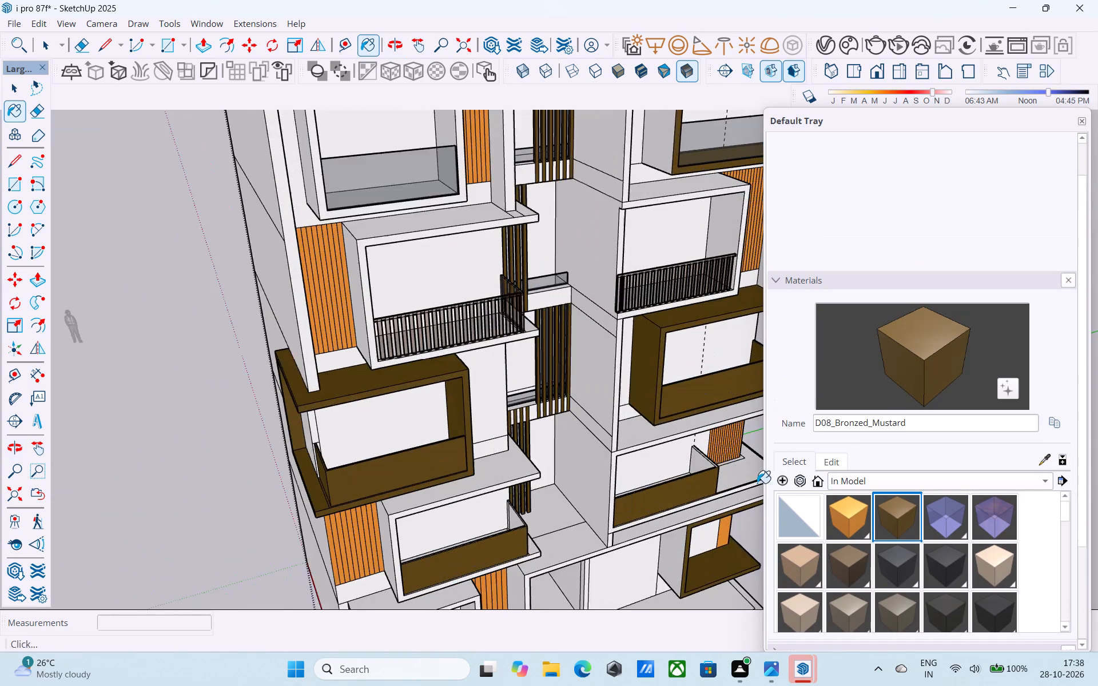
scroll(757, 483, "up", 2)
left_click(689, 459)
scroll(456, 517, "down", 2)
middle_click_drag(421, 511, 521, 510)
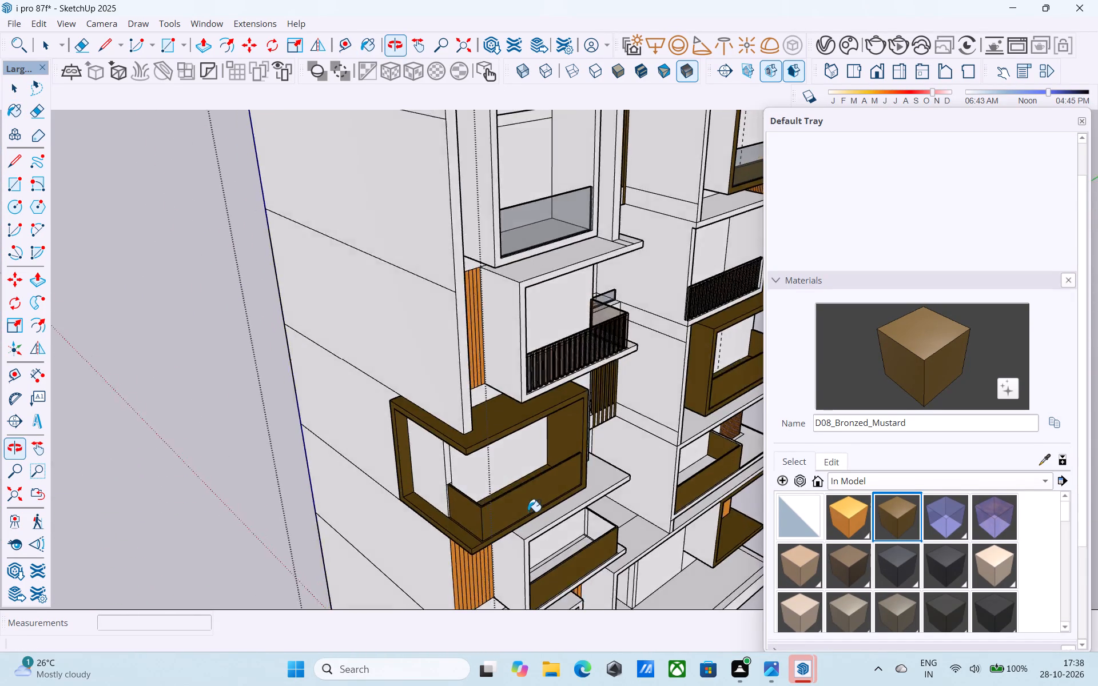
scroll(624, 557, "up", 8)
left_click(583, 506)
scroll(520, 514, "down", 6)
middle_click_drag(609, 490, 398, 585)
scroll(485, 549, "up", 2)
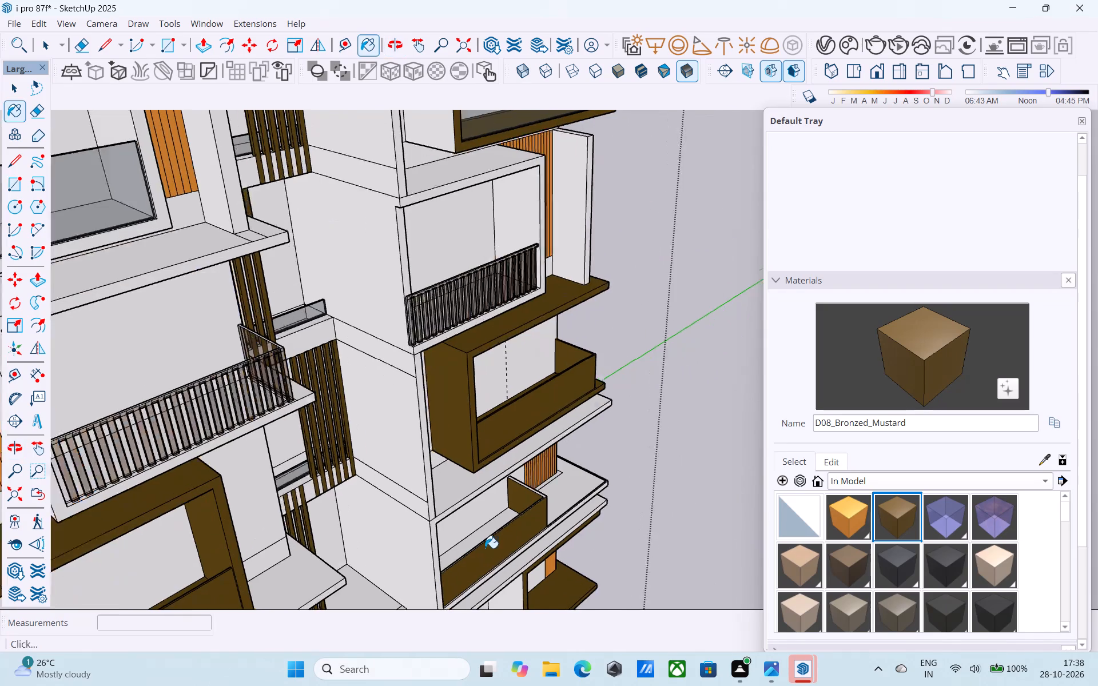
Paint the remaining white strip at the inner end of the balcony parapet beside the vertical slats with D08_Bronzed_Mustard.
scroll(485, 548, "up", 4)
middle_click_drag(458, 530, 567, 366, "shift")
middle_click_drag(349, 520, 367, 499, "shift")
scroll(364, 494, "up", 10)
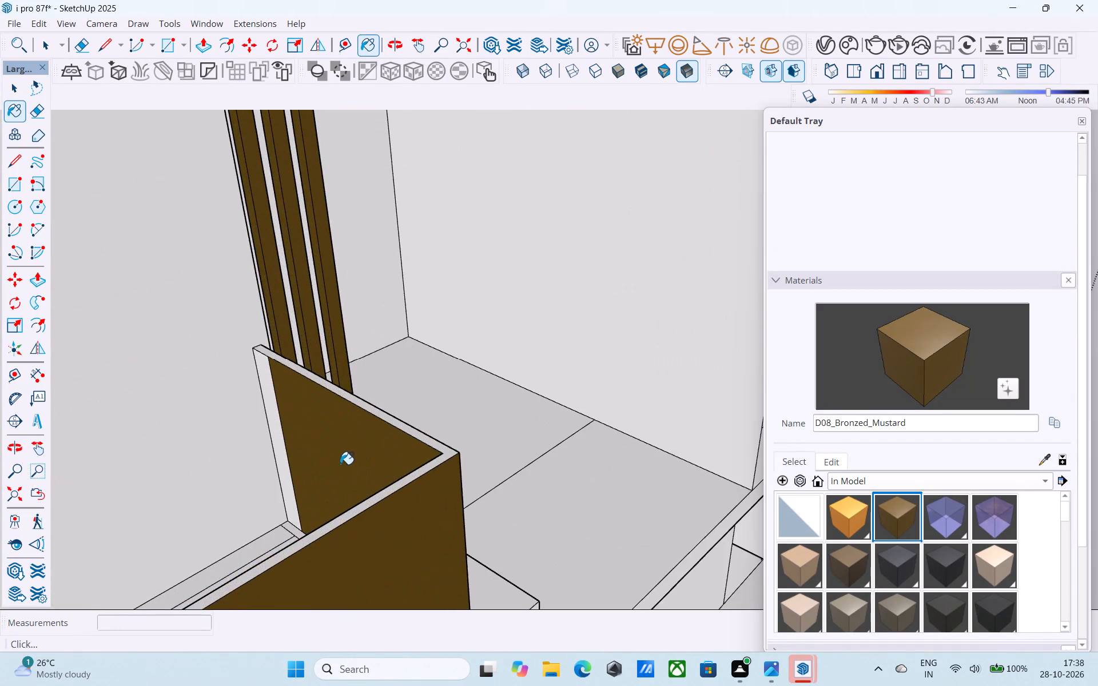
middle_click_drag(340, 464, 486, 432)
left_click(269, 470)
middle_click_drag(380, 482, 554, 451)
left_click(549, 519)
middle_click_drag(566, 520, 193, 524)
scroll(564, 520, "up", 1)
scroll(204, 523, "down", 6)
middle_click_drag(316, 504, 329, 498)
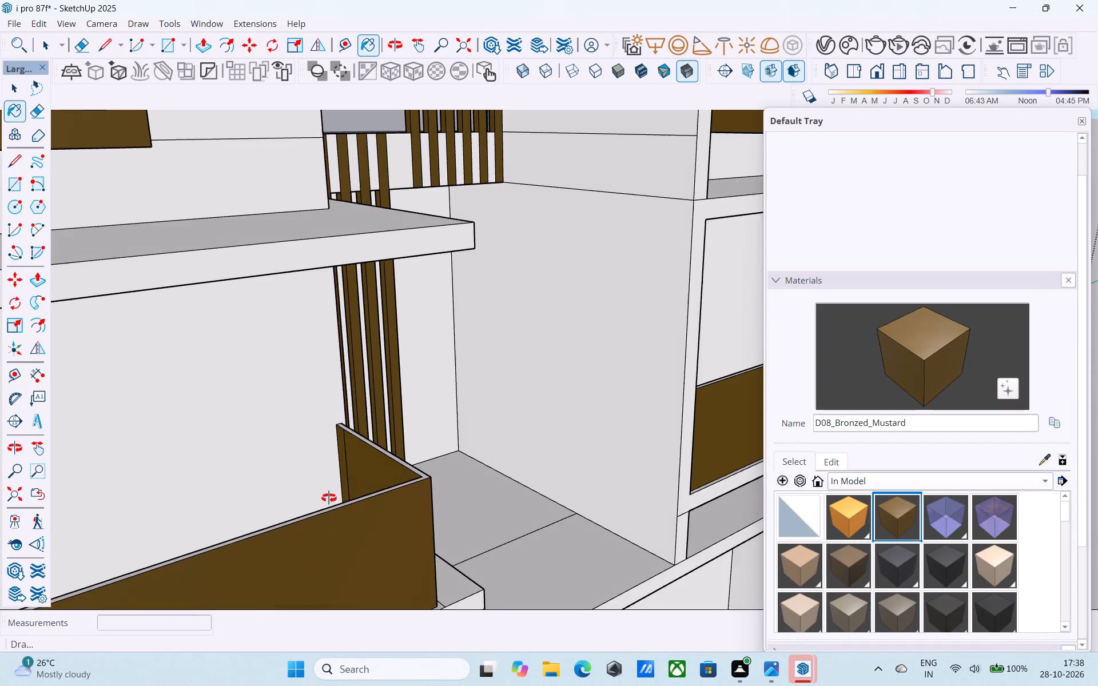
Erase the leftover vertical edge on that parapet's inner side face and save the model.
middle_click_drag(329, 498, 373, 495)
scroll(370, 478, "up", 11)
key("e")
left_click_drag(336, 452, 324, 447)
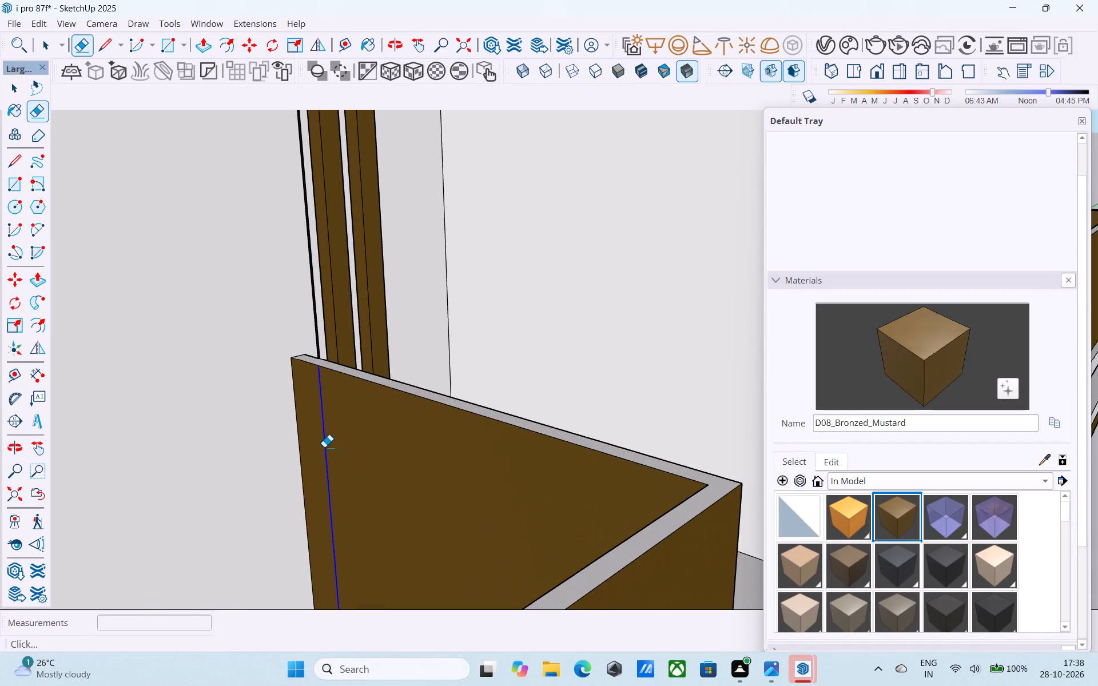
left_click_drag(324, 447, 323, 447)
key("space")
key("ctrl+s")
Examine the whole facade from several angles, from the ground-floor entrance up to the top frame.
scroll(336, 444, "down", 10)
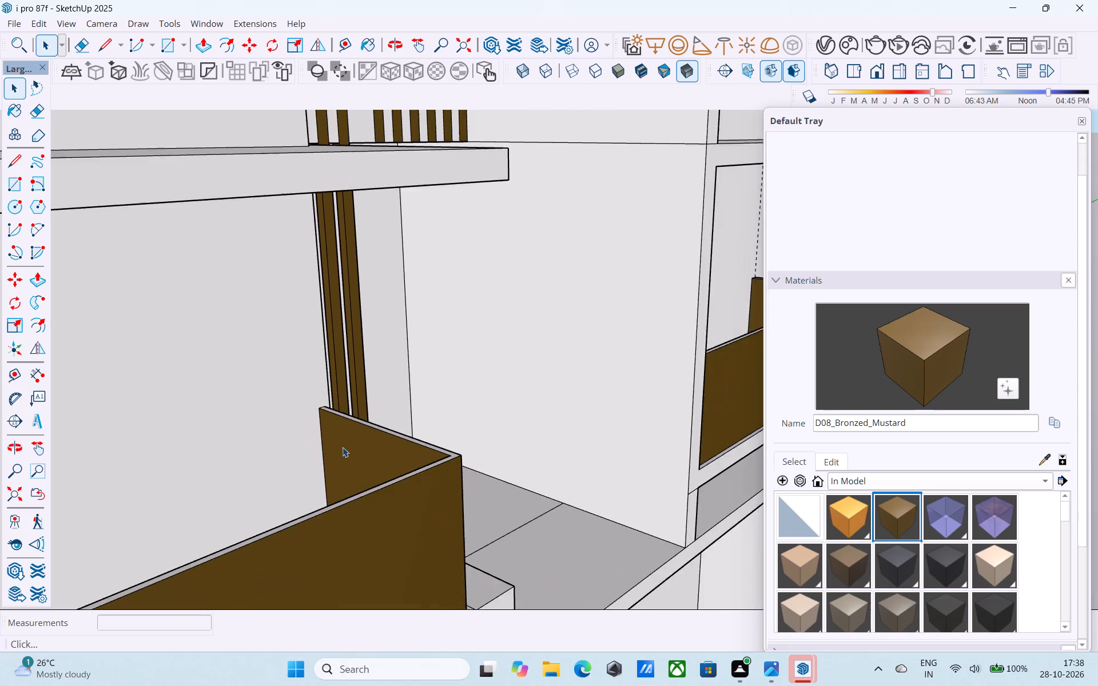
scroll(343, 447, "down", 17)
middle_click_drag(480, 570, 360, 503, "shift")
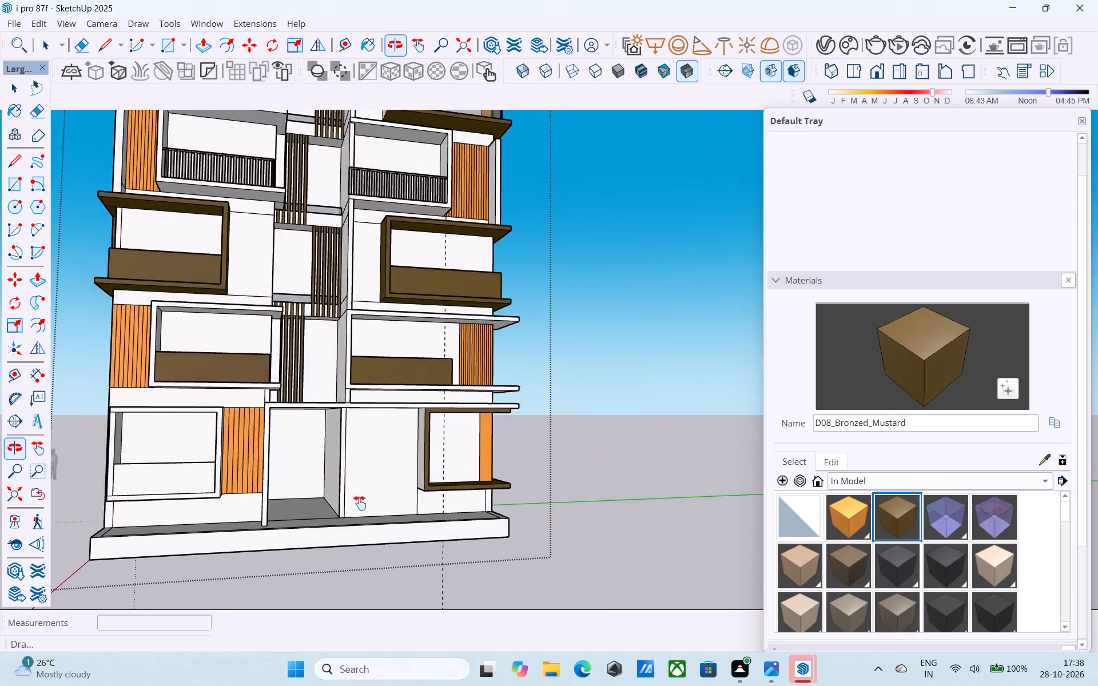
middle_click_drag(360, 503, 444, 579, "shift")
middle_click_drag(476, 523, 341, 552)
scroll(351, 509, "down", 3)
middle_click_drag(353, 509, 551, 597)
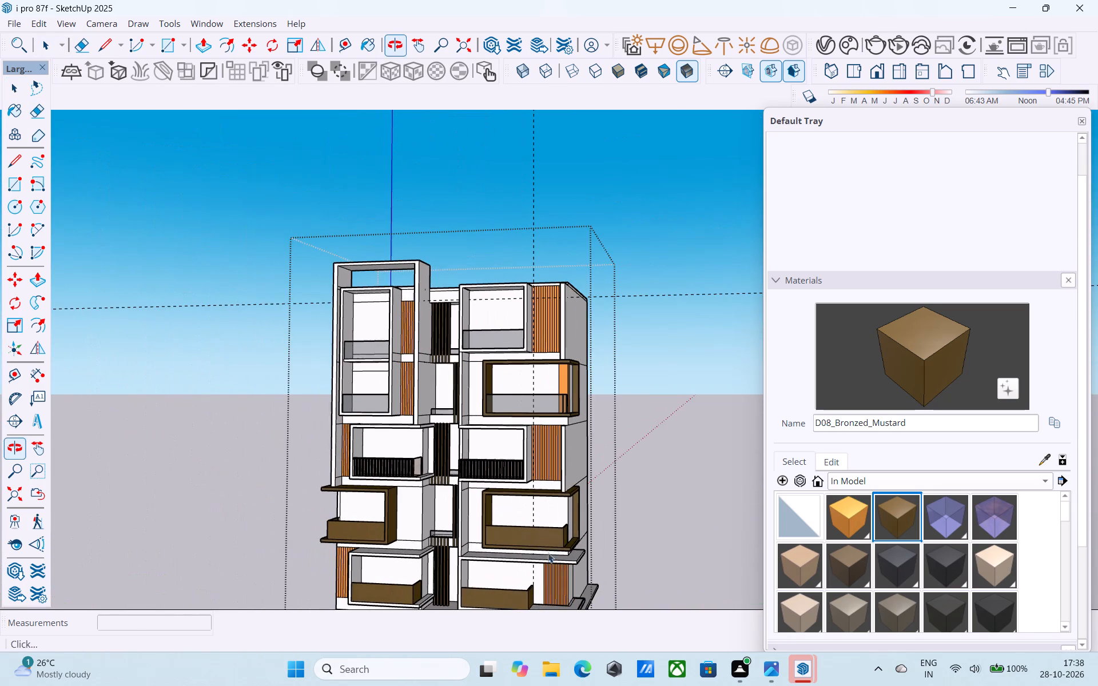
middle_click_drag(482, 409, 447, 272)
middle_click_drag(450, 476, 490, 450, "shift")
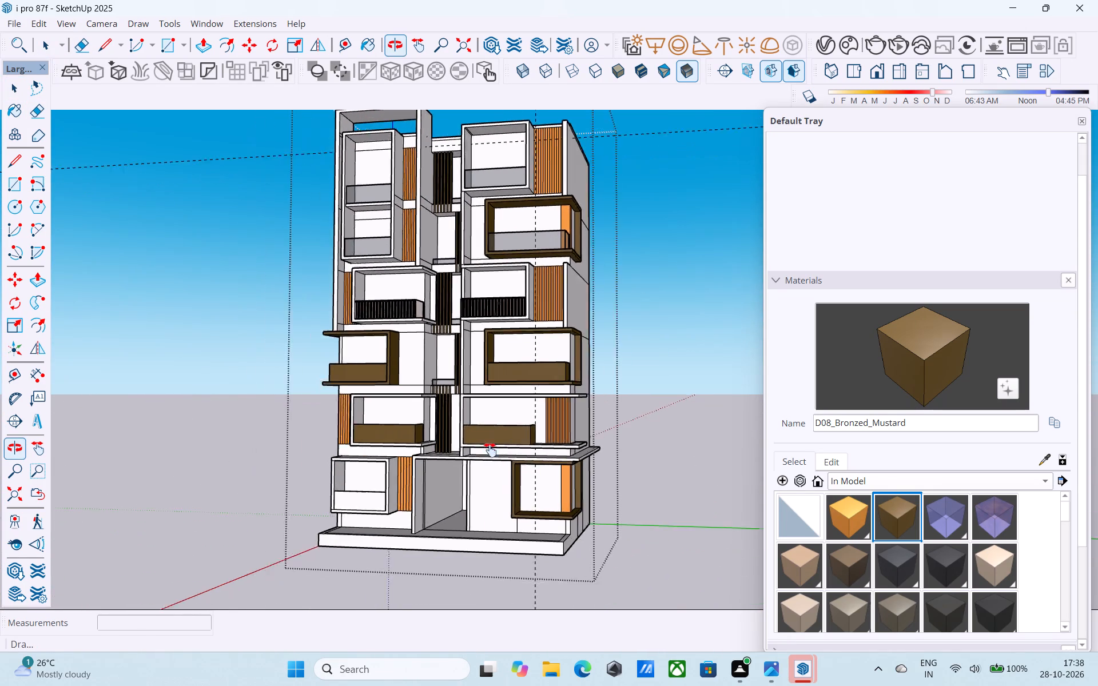
middle_click_drag(490, 450, 510, 335, "shift")
middle_click_drag(514, 294, 387, 381)
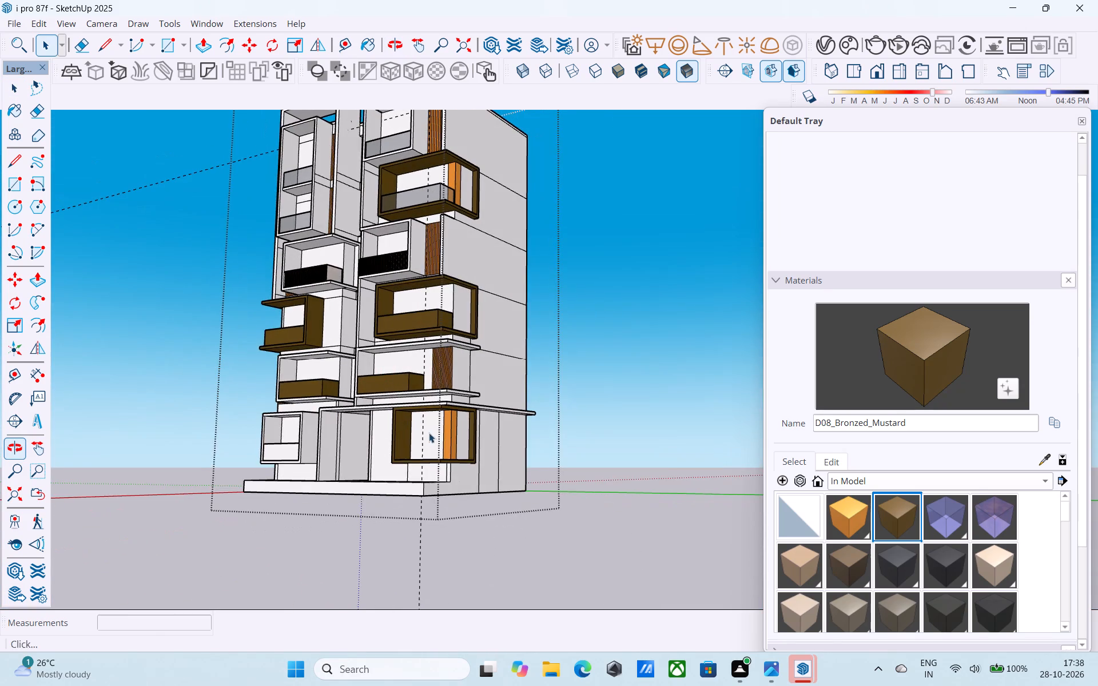
middle_click_drag(431, 436, 620, 451)
scroll(408, 434, "up", 1)
scroll(620, 451, "up", 6)
middle_click_drag(515, 464, 405, 453)
scroll(521, 476, "up", 5)
middle_click_drag(523, 476, 578, 449)
scroll(578, 449, "down", 7)
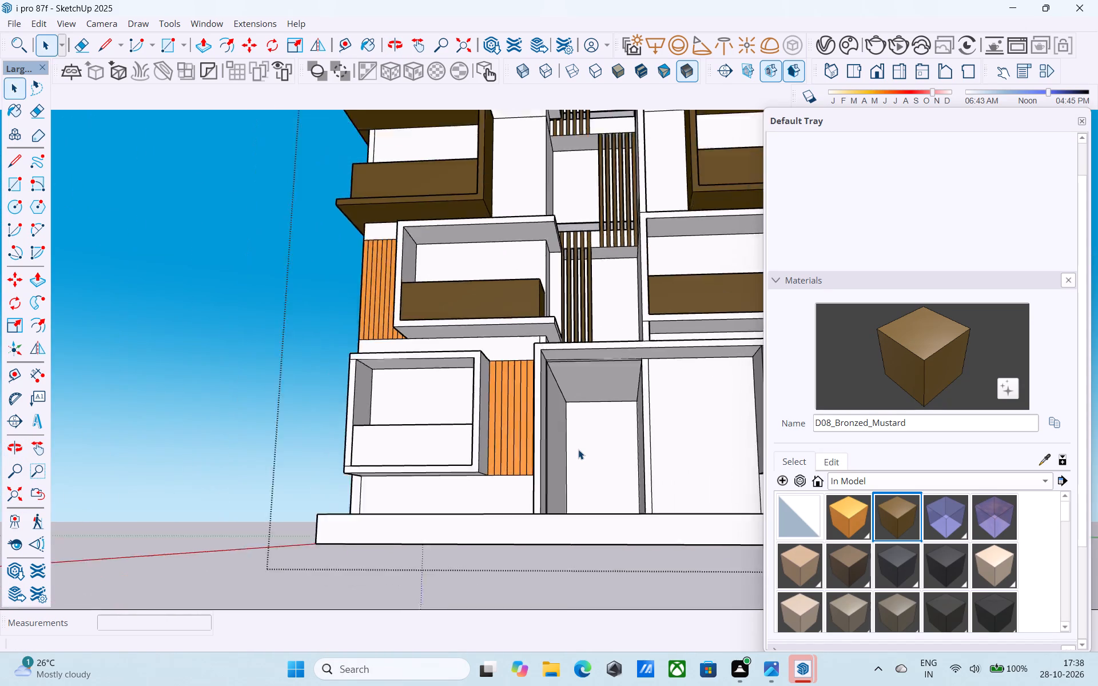
scroll(578, 449, "down", 2)
middle_click_drag(595, 466, 543, 528)
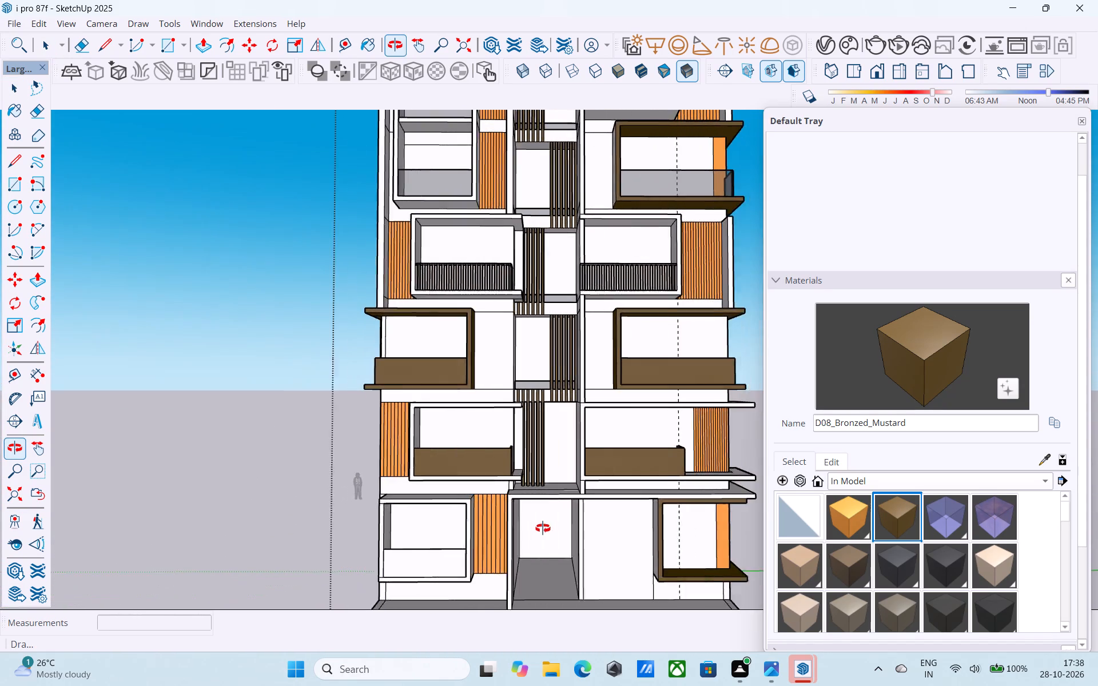
middle_click_drag(543, 528, 535, 530)
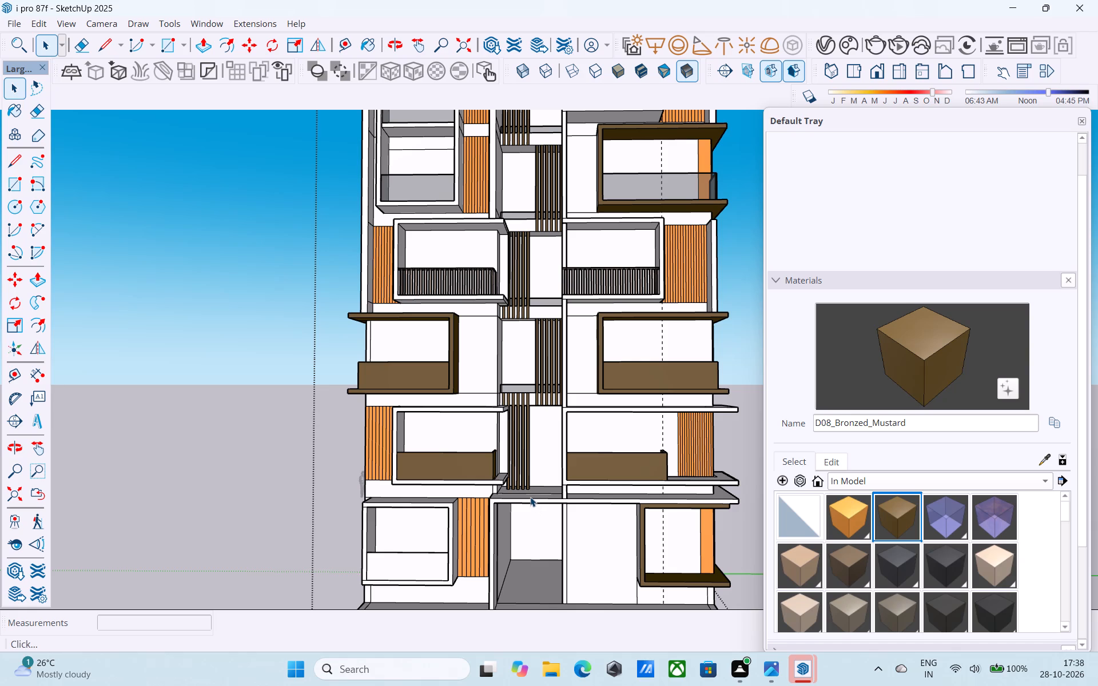
Copy the bottom side edge of the end slat above the entrance 3' upward.
scroll(530, 497, "up", 4)
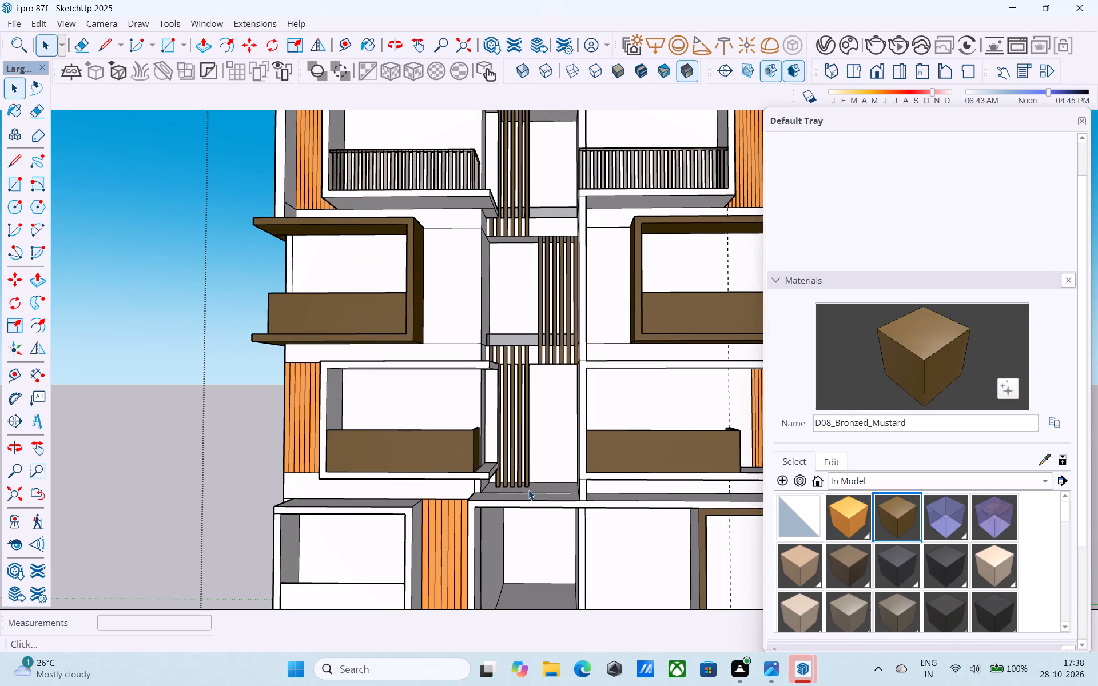
scroll(528, 490, "up", 1)
middle_click_drag(528, 490, 519, 539)
scroll(520, 539, "up", 3)
scroll(534, 502, "down", 5)
middle_click_drag(523, 490, 494, 470)
scroll(502, 477, "up", 3)
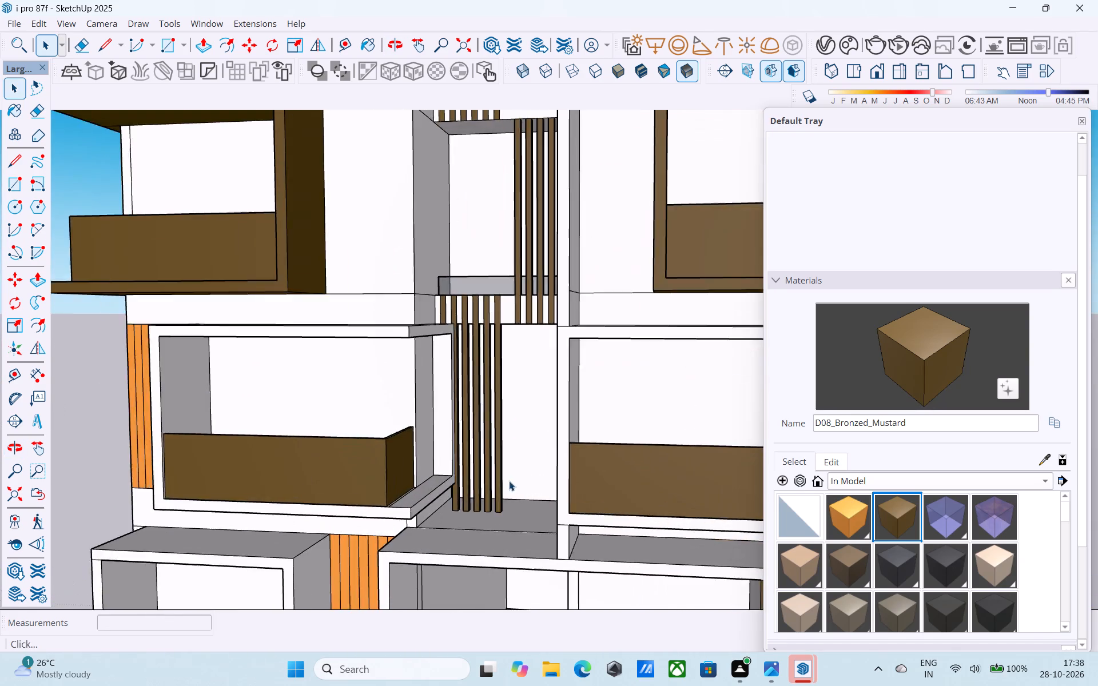
scroll(509, 481, "up", 15)
middle_click_drag(464, 506, 502, 533)
scroll(544, 540, "up", 1)
middle_click_drag(544, 540, 436, 561)
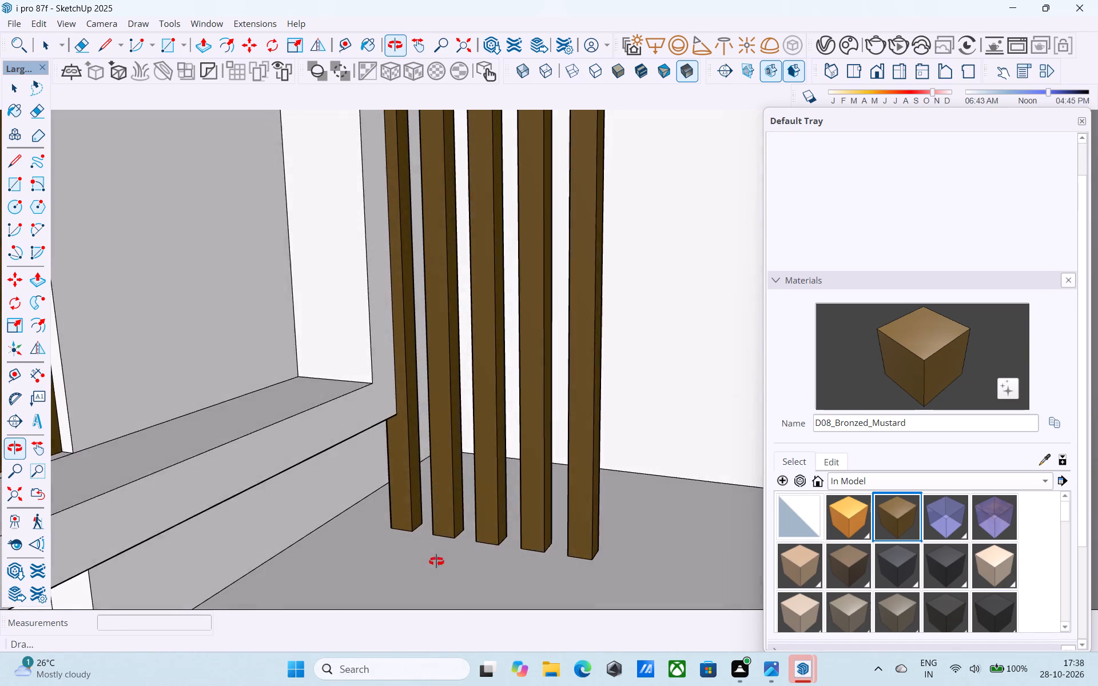
middle_click_drag(436, 561, 420, 563)
scroll(582, 575, "up", 5)
left_click(592, 556)
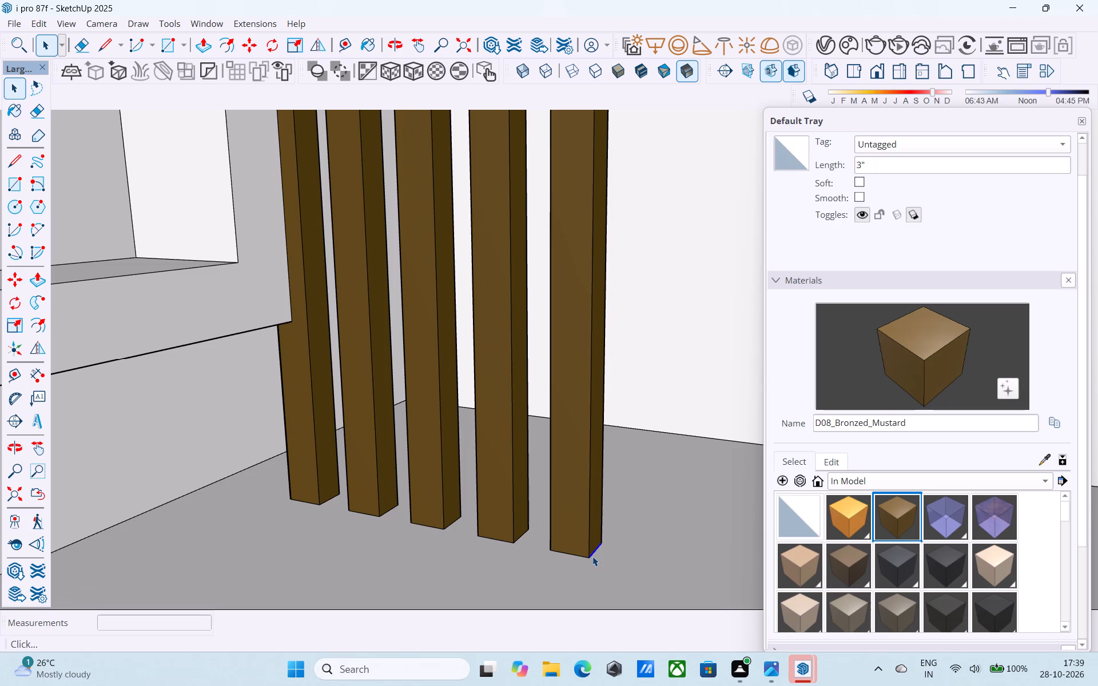
key("m")
scroll(592, 556, "up", 3)
left_click(591, 555)
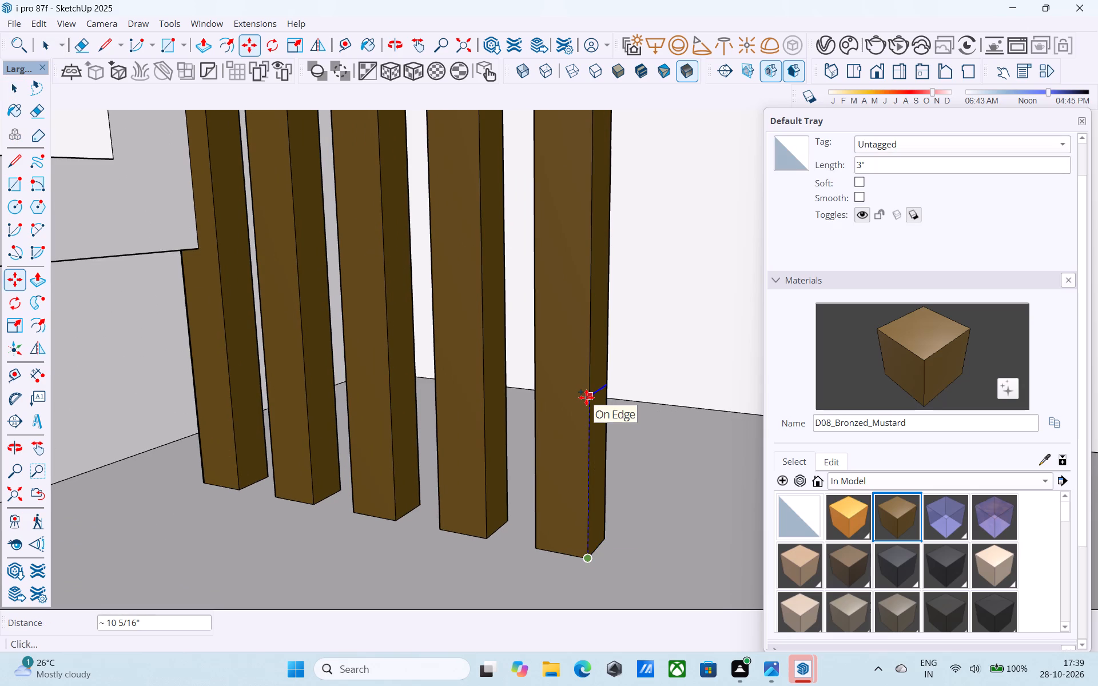
type("3'")
key("Return")
key("space")
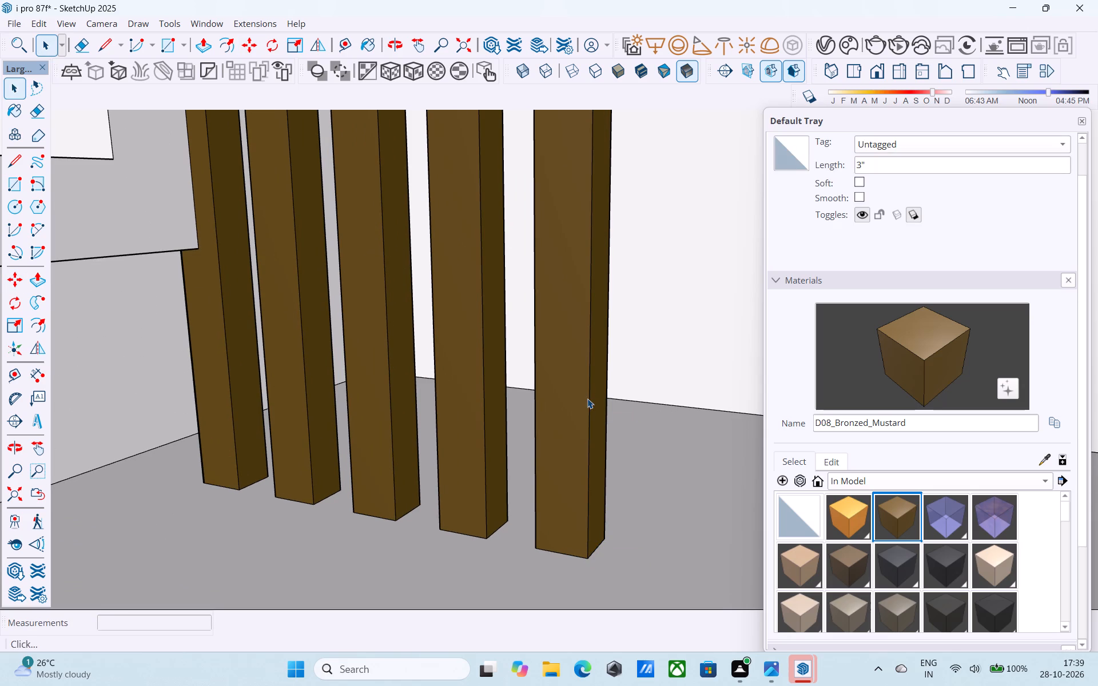
Push/Pull the lower side face of that slat 4' across to the adjoining wall as a solid parapet.
left_click(599, 405)
key("p")
left_click(603, 407)
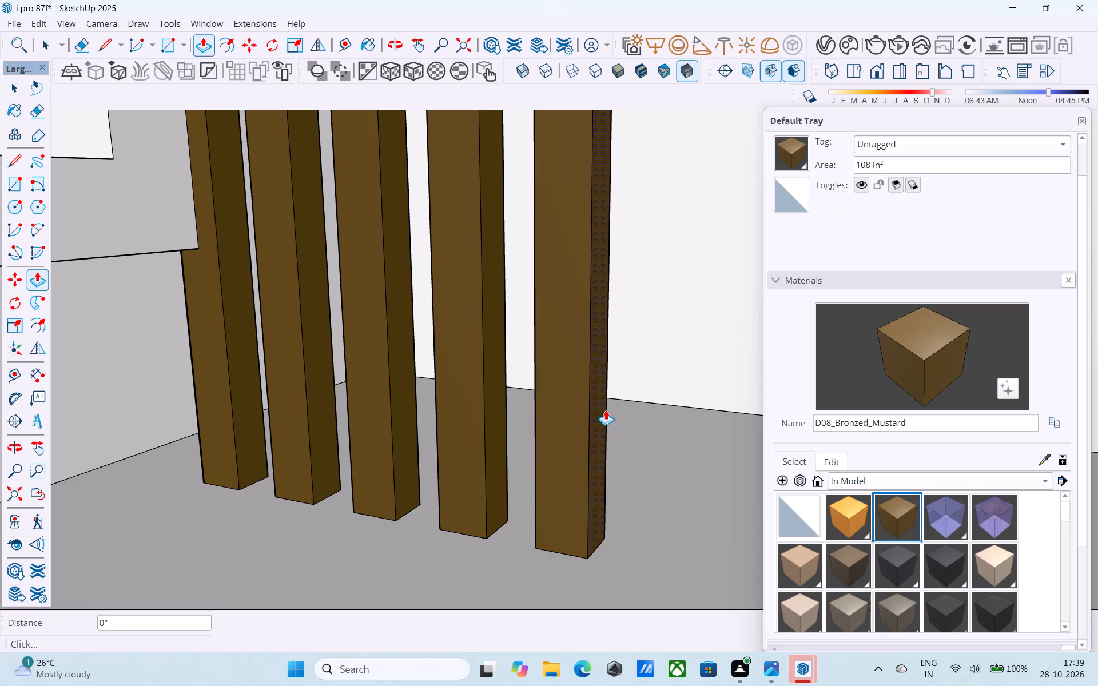
scroll(608, 412, "down", 3)
middle_click_drag(631, 417, 451, 448)
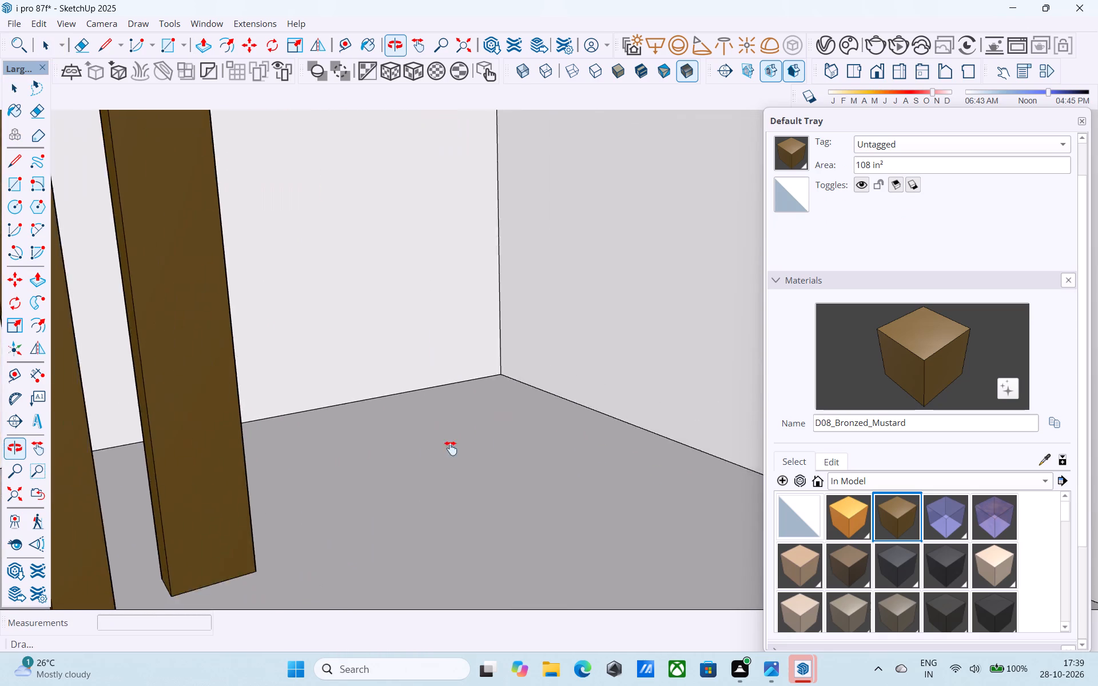
middle_click_drag(451, 448, 413, 453)
left_click(641, 385)
scroll(637, 387, "down", 2)
middle_click_drag(628, 396, 526, 408)
scroll(524, 405, "down", 6)
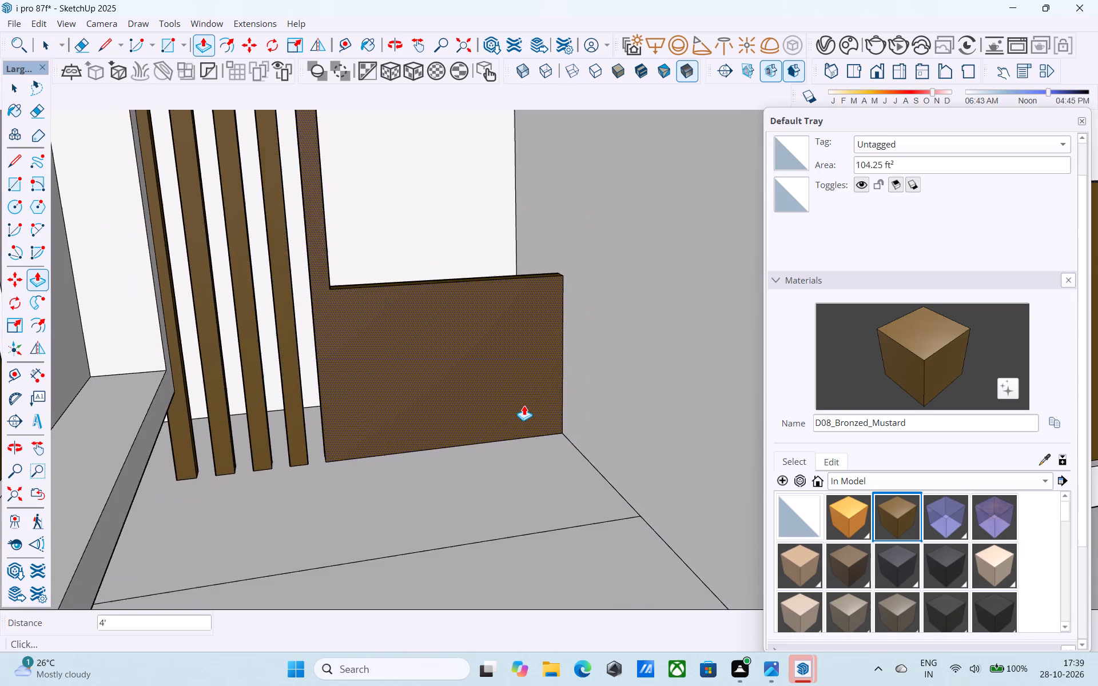
middle_click_drag(523, 405, 677, 483)
Draw lines across the end slat's front and opposite side face at the new parapet's top level.
key("space")
key("l")
scroll(519, 393, "up", 4)
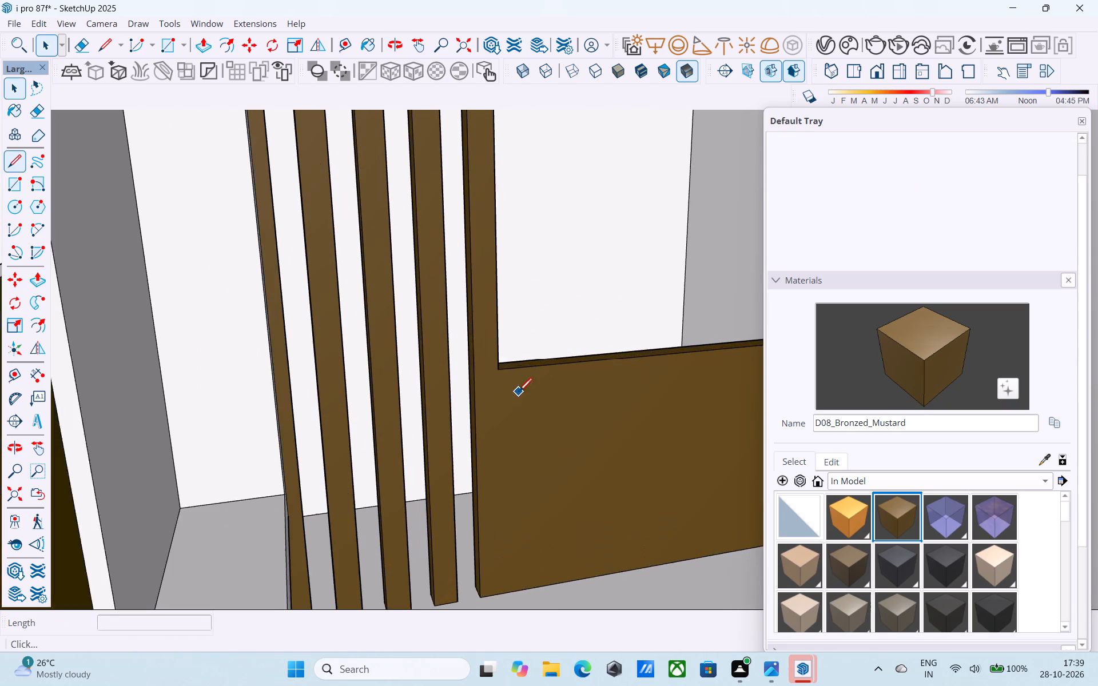
left_click(499, 366)
left_click(472, 373)
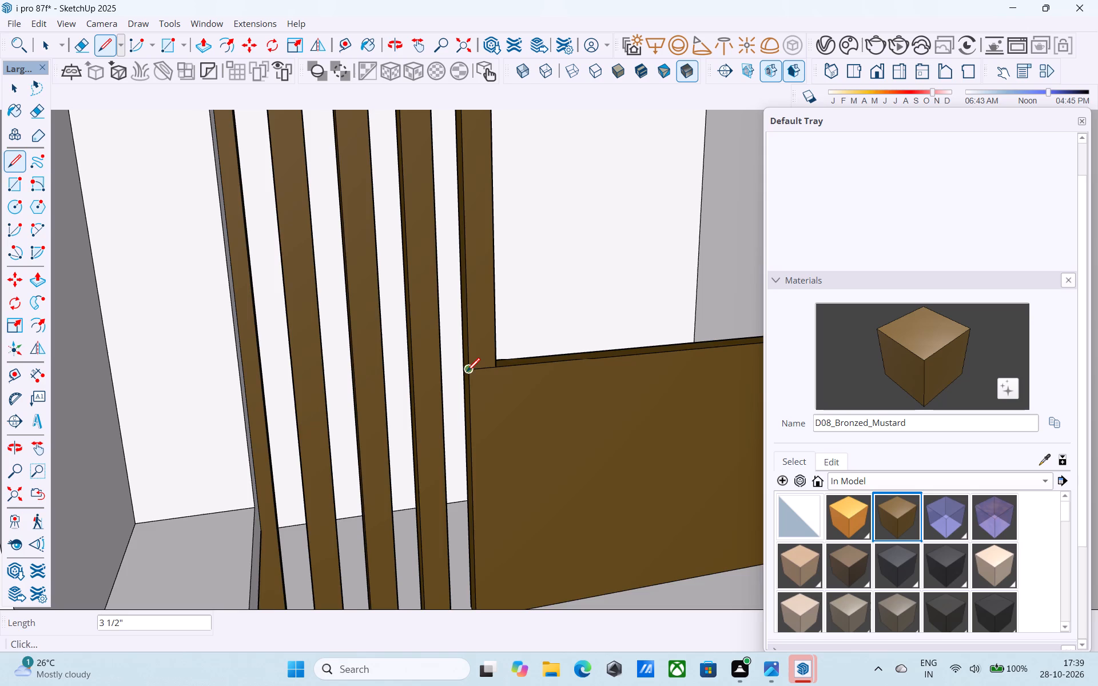
scroll(467, 372, "up", 4)
left_click(467, 372)
scroll(467, 372, "up", 7)
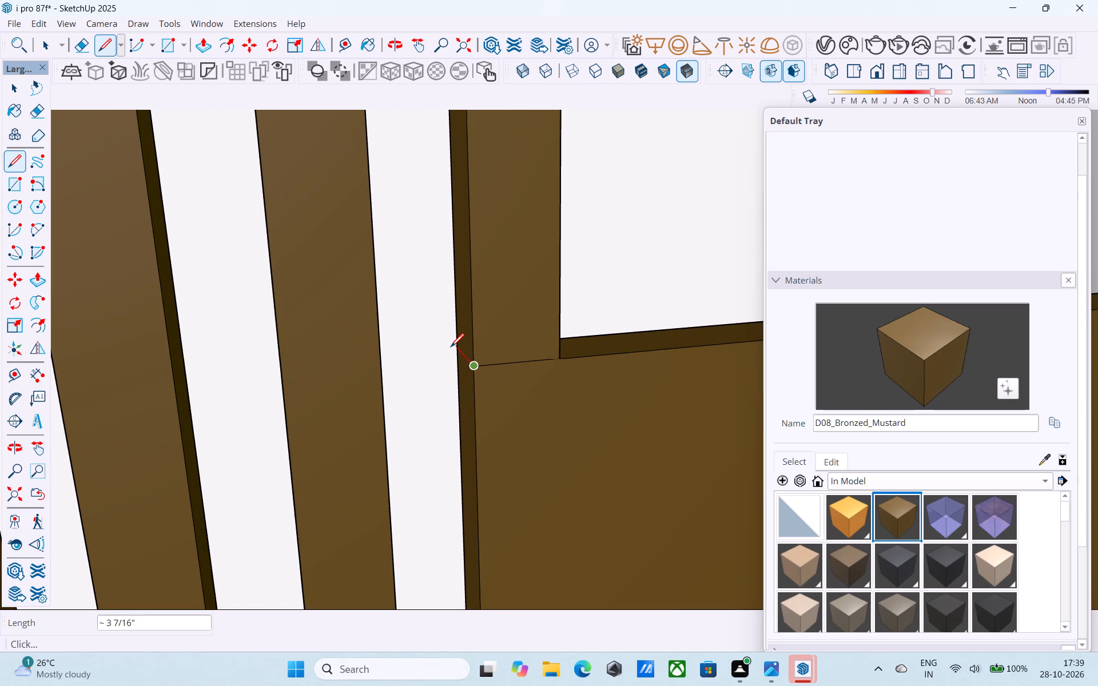
scroll(449, 346, "up", 5)
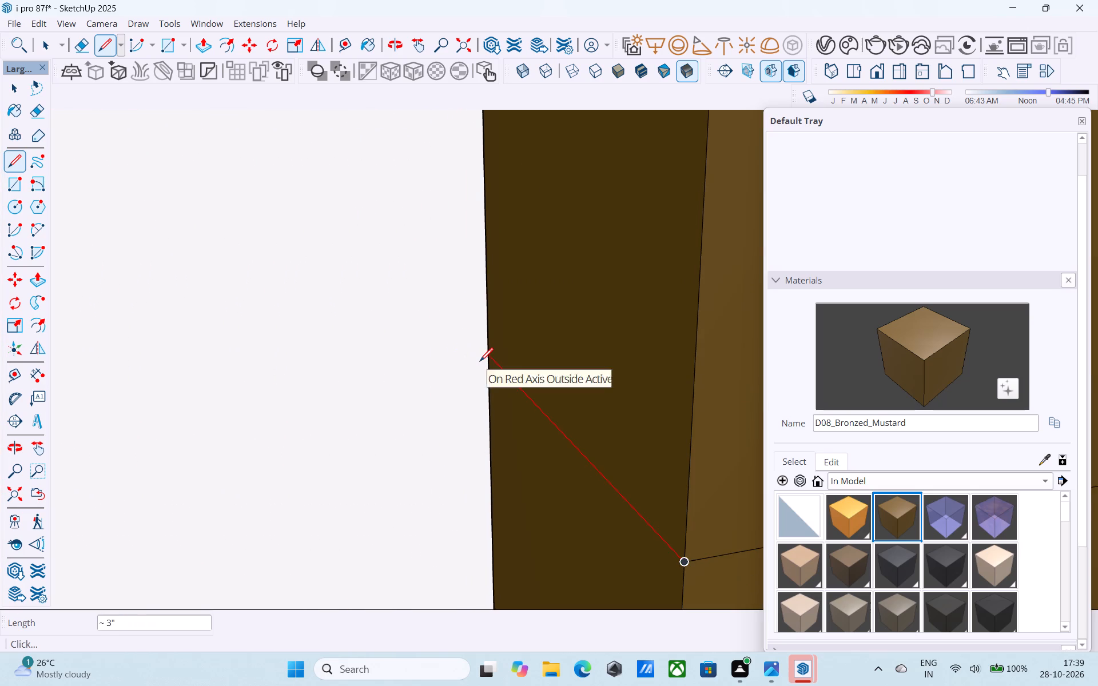
left_click(486, 350)
Push/Pull the slat's lower side face 3 1/2" across the gap to meet the neighbouring slat.
key("space")
left_click(524, 421)
scroll(524, 421, "down", 5)
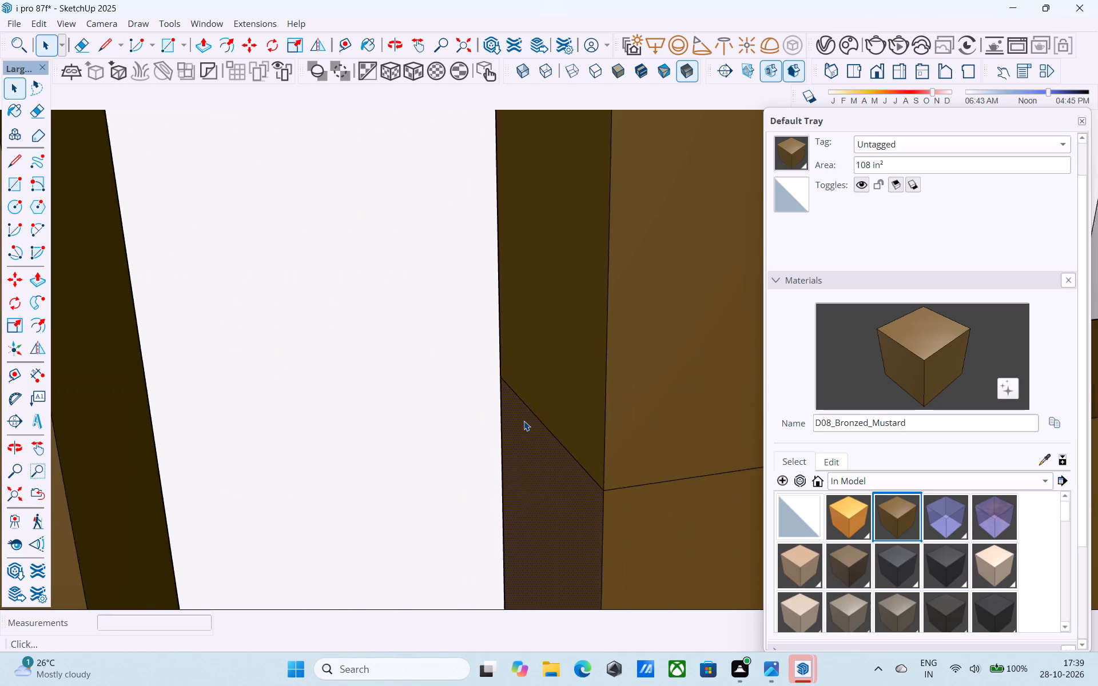
scroll(524, 421, "down", 4)
key("p")
left_click(534, 459)
scroll(456, 462, "down", 6)
middle_click_drag(436, 461, 333, 401)
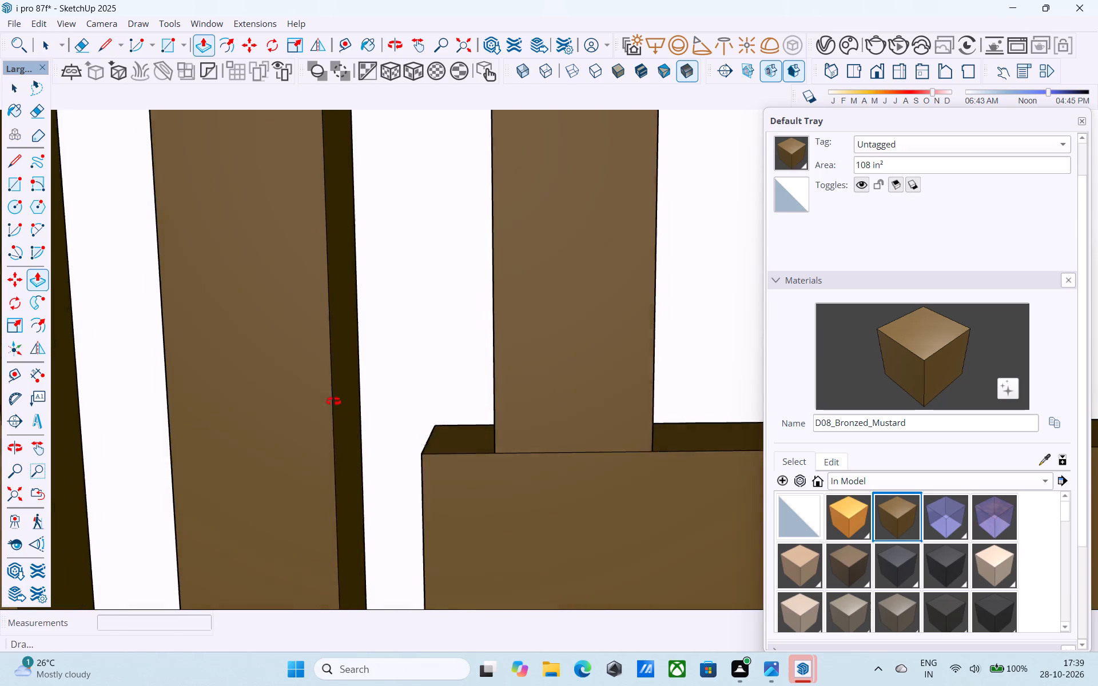
middle_click_drag(333, 401, 328, 397)
middle_click_drag(237, 397, 320, 338, "shift")
left_click(321, 338)
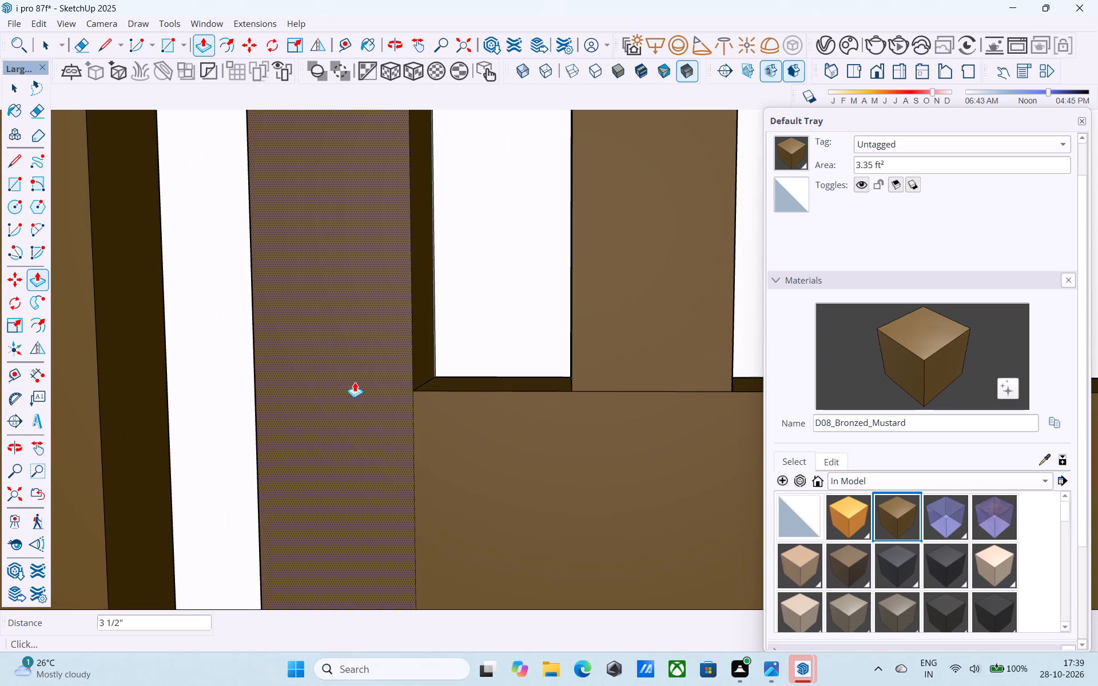
middle_click_drag(411, 419, 325, 417)
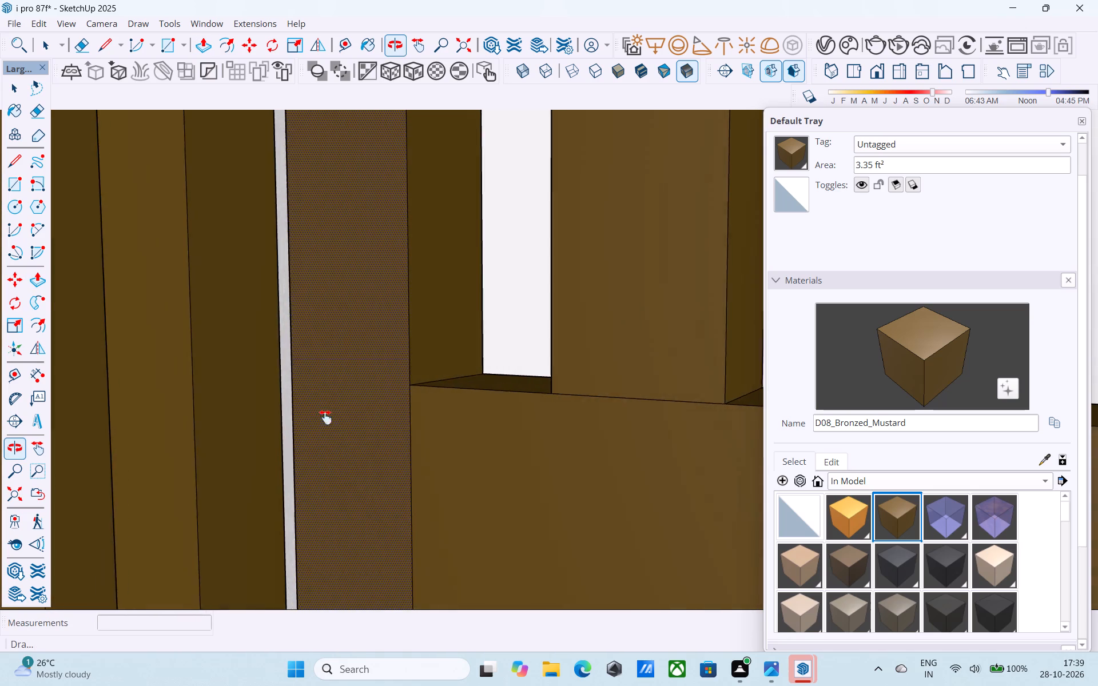
middle_click_drag(325, 417, 558, 405)
scroll(492, 389, "down", 5)
scroll(564, 410, "down", 3)
middle_click_drag(529, 389, 504, 372, "shift")
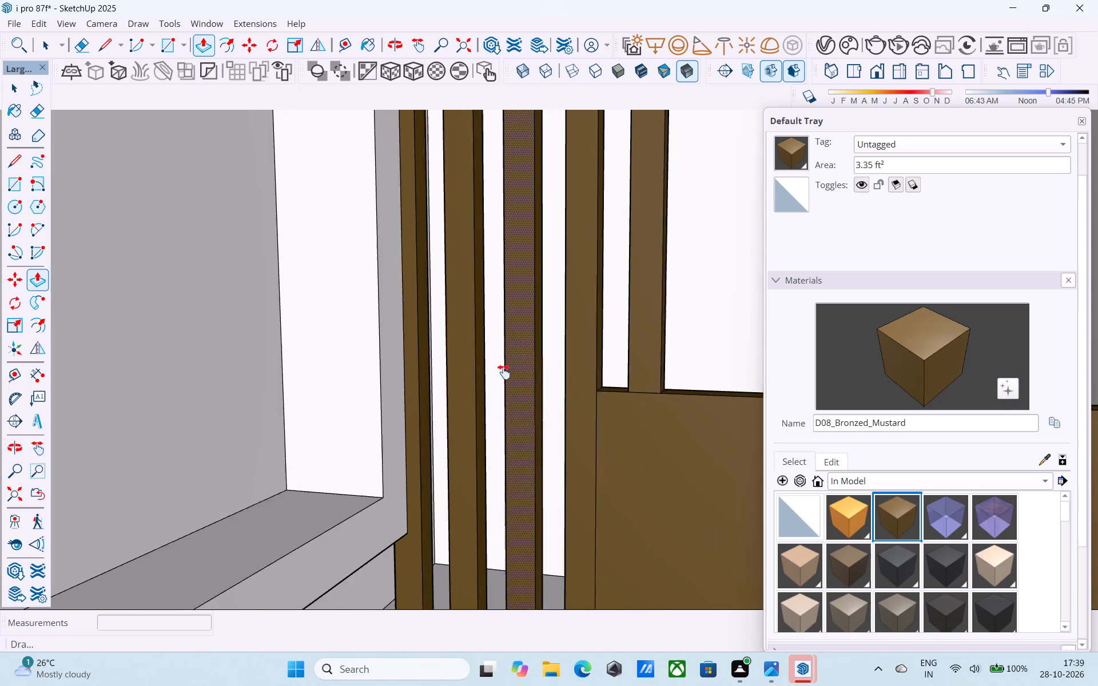
middle_click_drag(504, 372, 391, 270, "shift")
scroll(399, 288, "down", 3)
middle_click_drag(451, 480, 578, 495)
key("space")
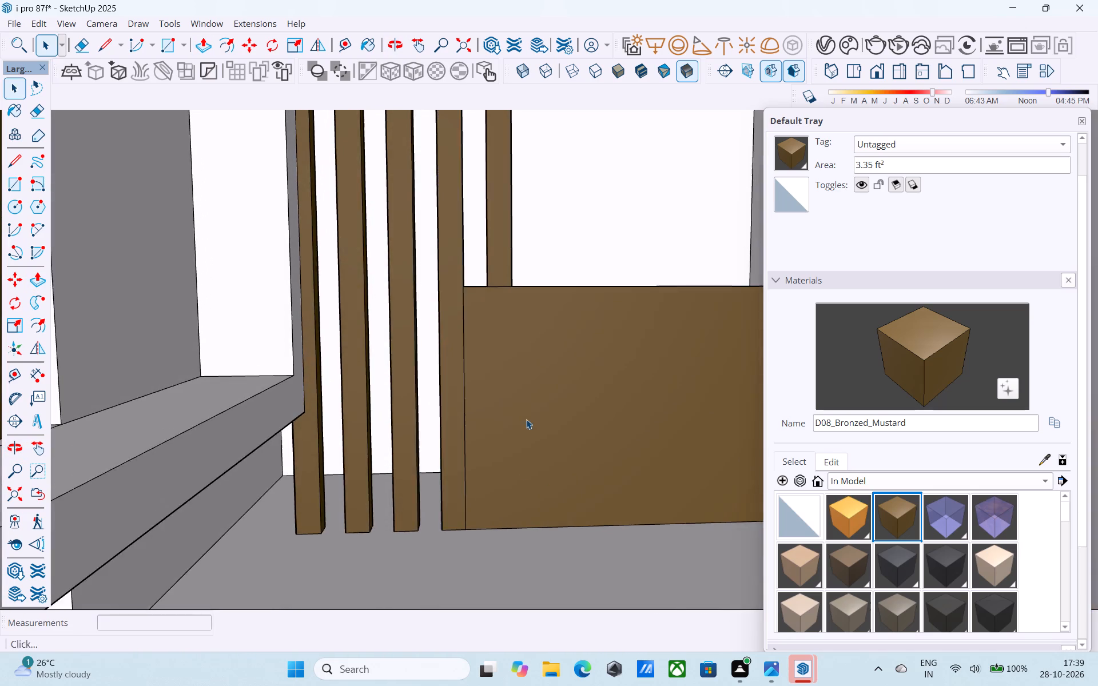
Draw a line at the parapet's top level across the remaining slats to the outermost slat, continuing about 1' 7" past the fourth slat.
middle_click_drag(435, 327, 469, 346)
scroll(480, 324, "up", 7)
key("l")
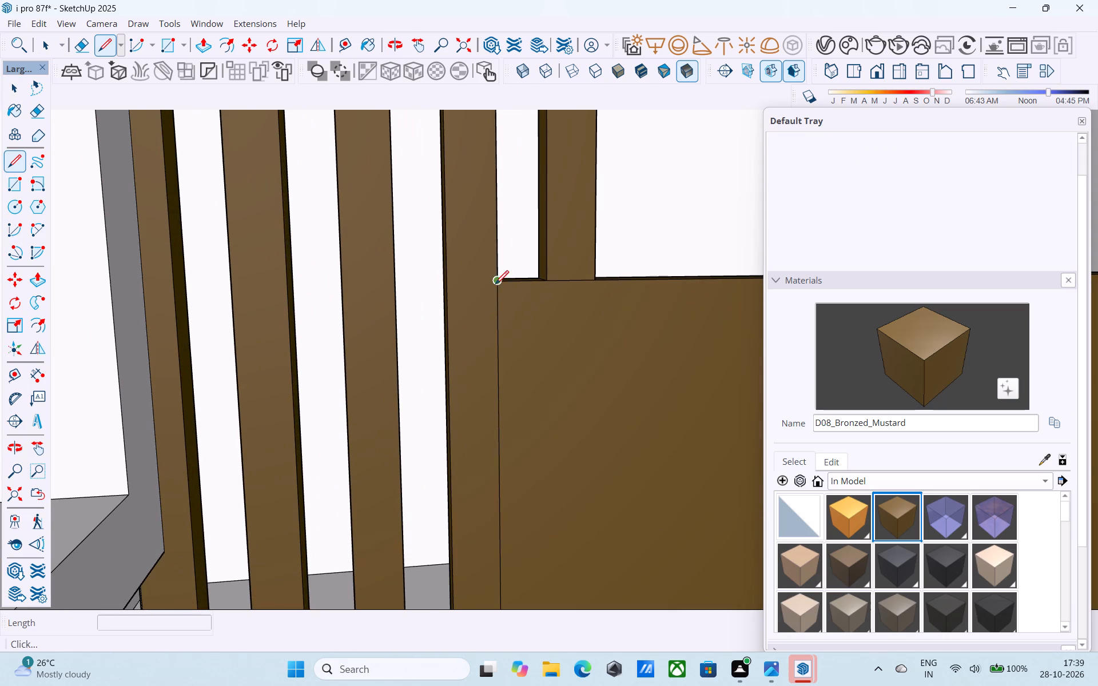
left_click(495, 282)
left_click(448, 286)
left_click(447, 286)
left_click(444, 282)
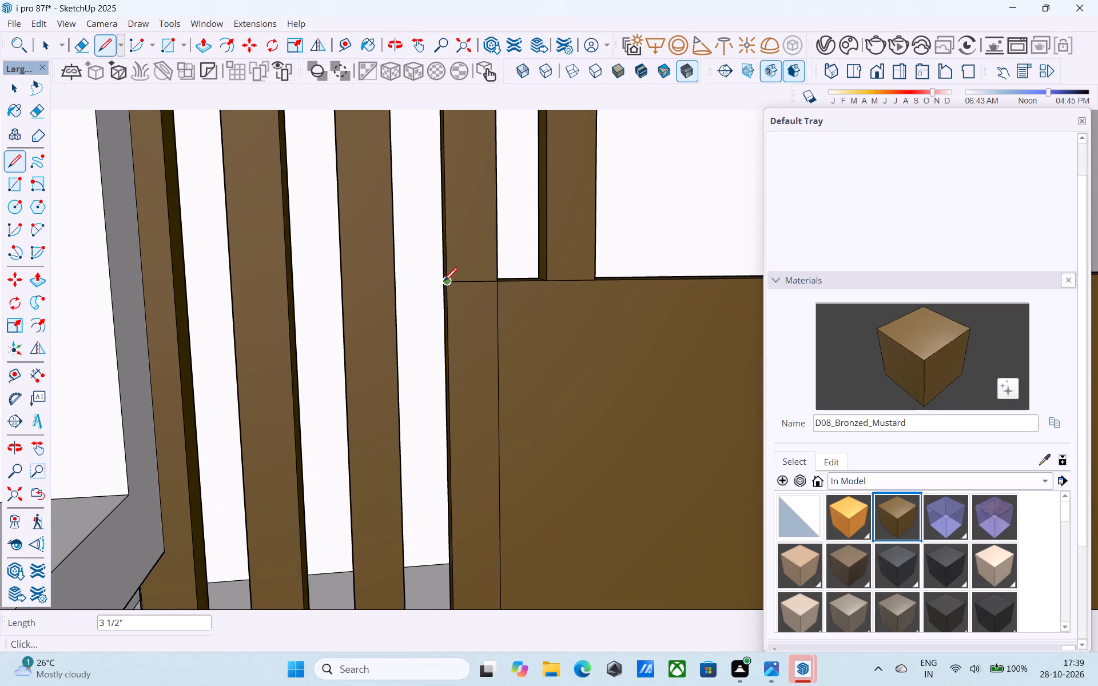
left_click(140, 286)
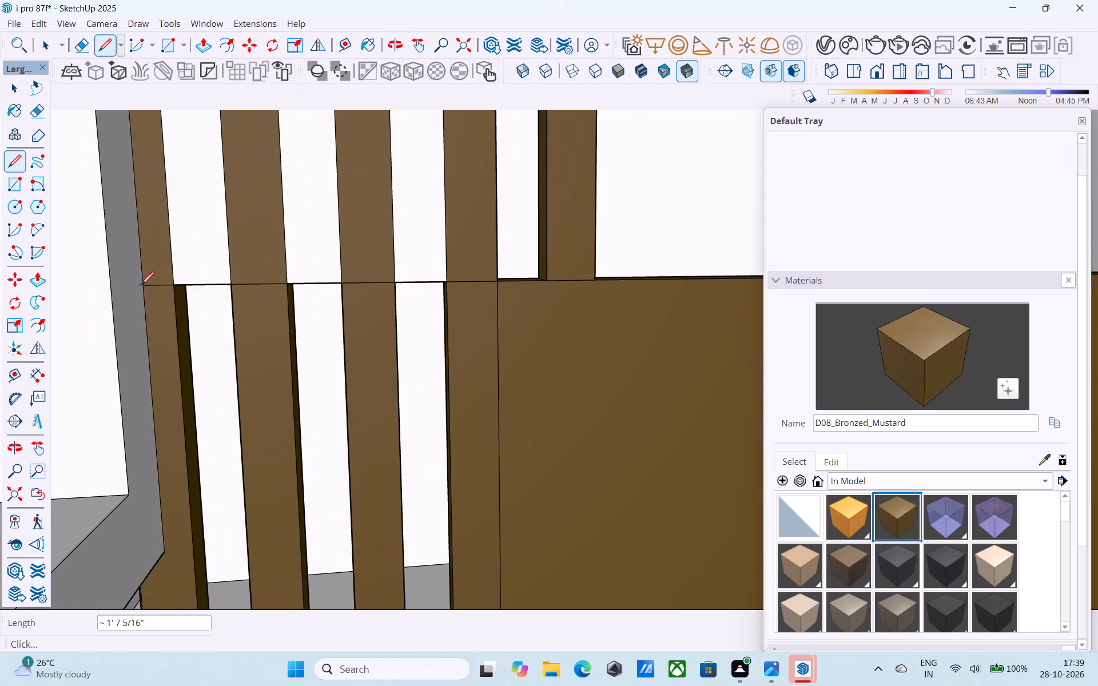
Delete the three faces filling the gaps between the central slats above the parapet's top level.
scroll(190, 288, "down", 3)
key("space")
left_click(200, 274)
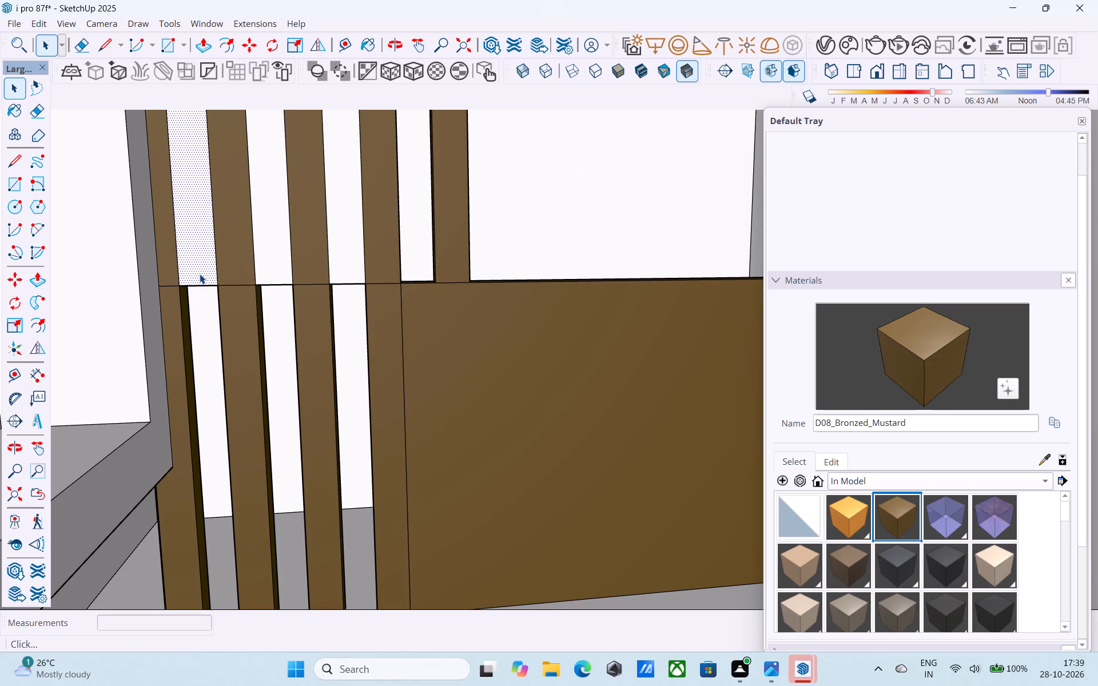
key("Delete")
left_click(268, 252)
key("Delete")
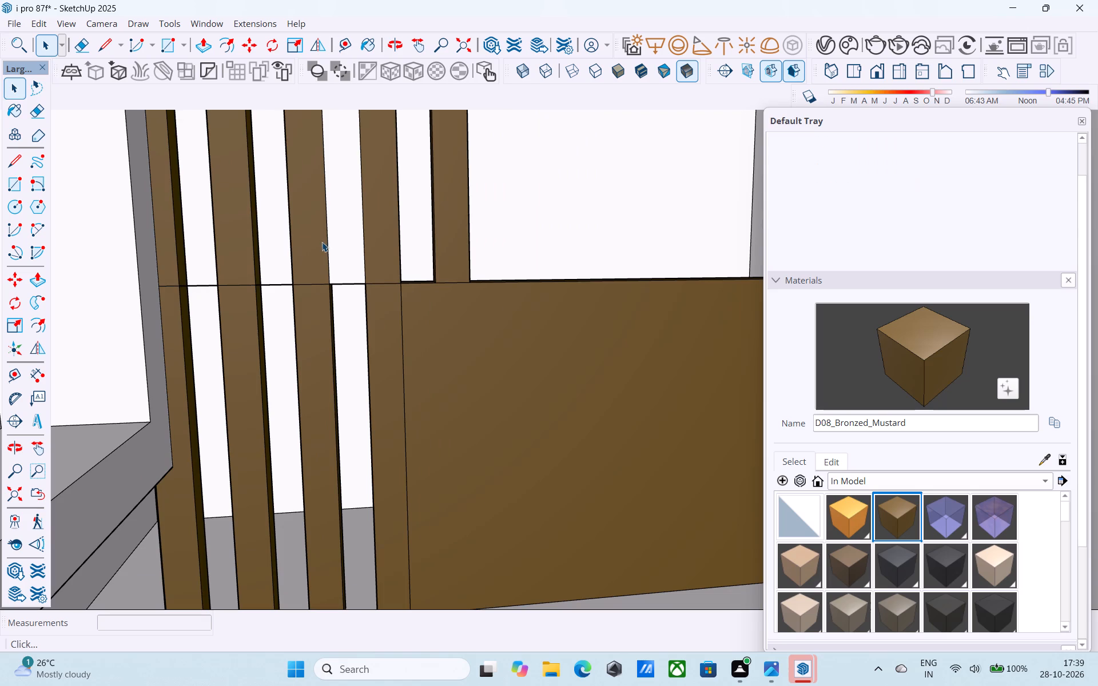
left_click(343, 237)
key("Delete")
Draw 3" lines across the side faces of the three remaining slats at the parapet's top level.
left_click(420, 236)
middle_click_drag(420, 236, 440, 316)
scroll(444, 337, "down", 3)
middle_click_drag(437, 334, 434, 244)
scroll(415, 277, "up", 12)
middle_click_drag(399, 301, 389, 293)
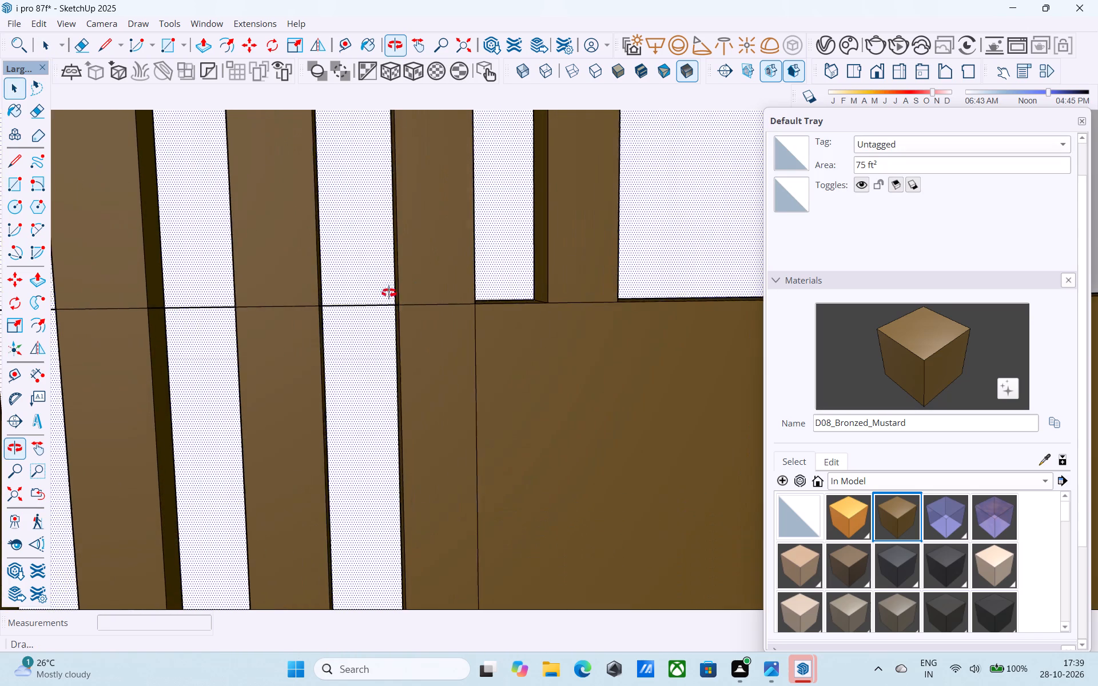
middle_click_drag(389, 293, 266, 228)
middle_click_drag(209, 340, 214, 344)
key("l")
left_click(326, 311)
scroll(361, 324, "up", 1)
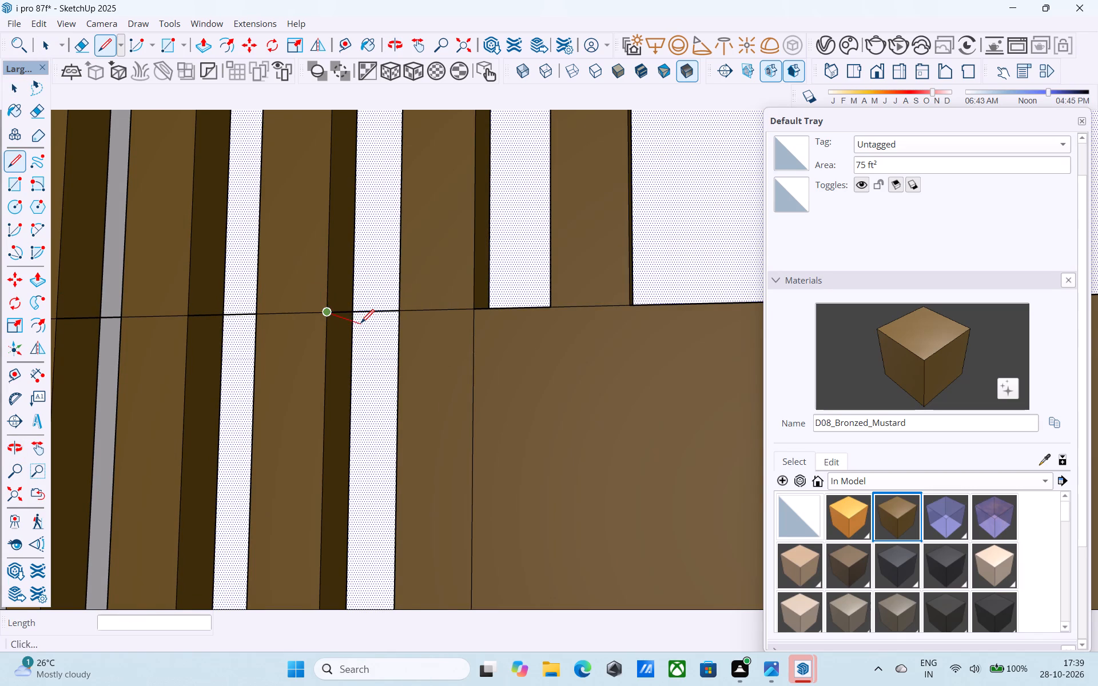
scroll(361, 324, "up", 2)
left_click(346, 322)
scroll(349, 320, "down", 5)
scroll(217, 334, "up", 4)
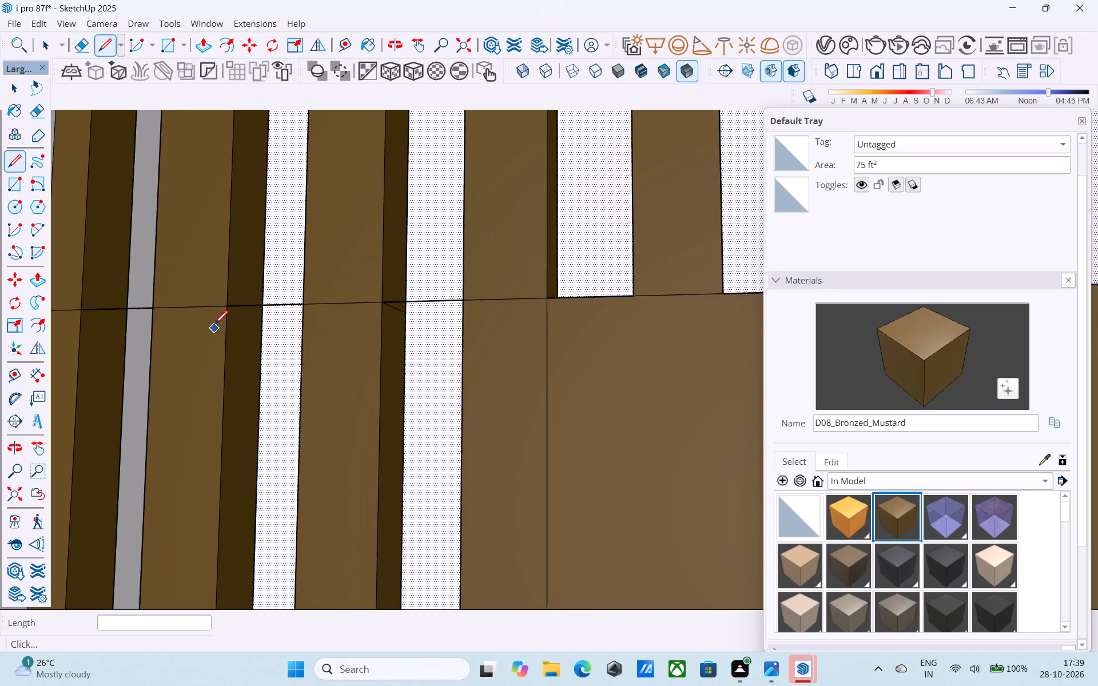
scroll(218, 313, "up", 3)
left_click(228, 308)
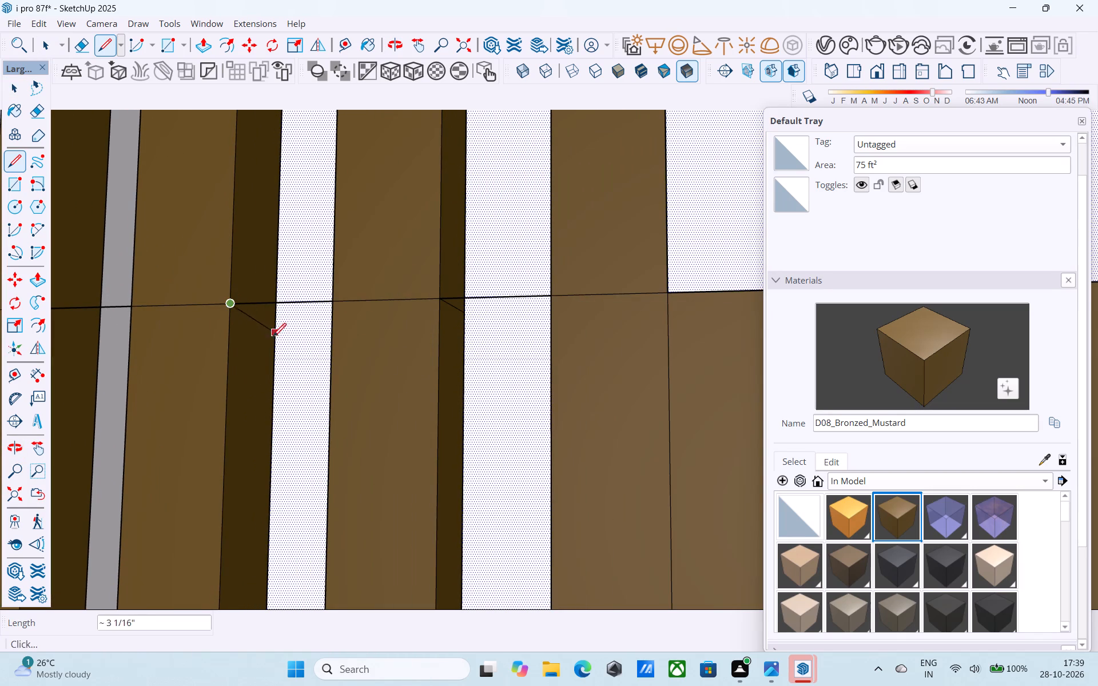
left_click(277, 321)
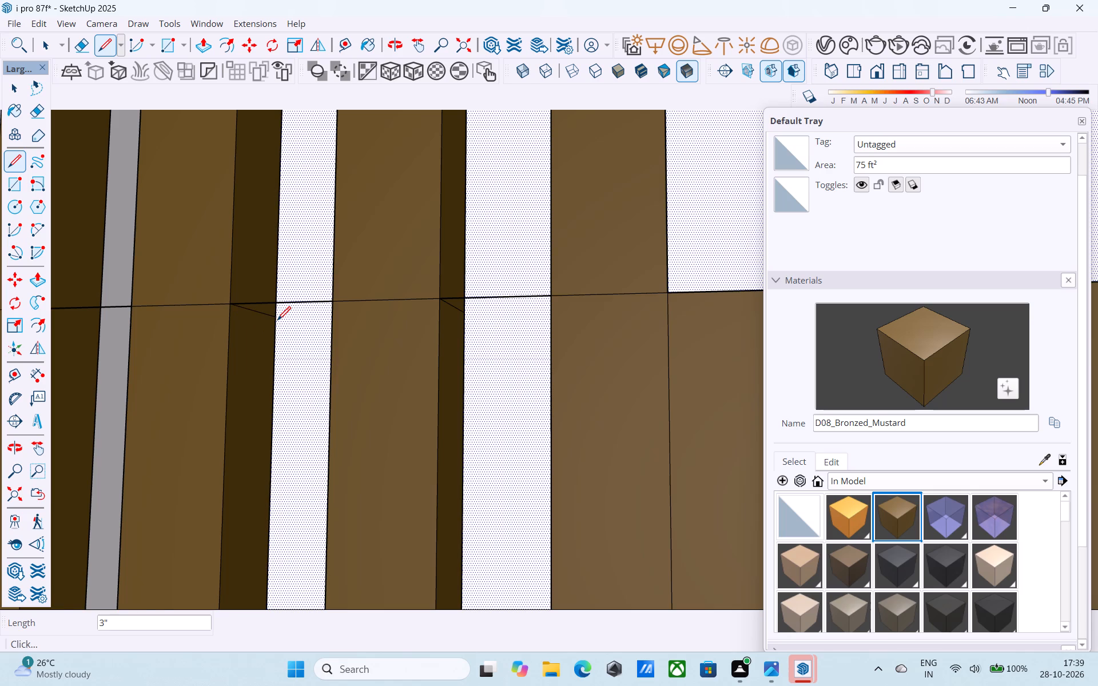
scroll(279, 321, "down", 2)
scroll(112, 314, "up", 4)
left_click(112, 314)
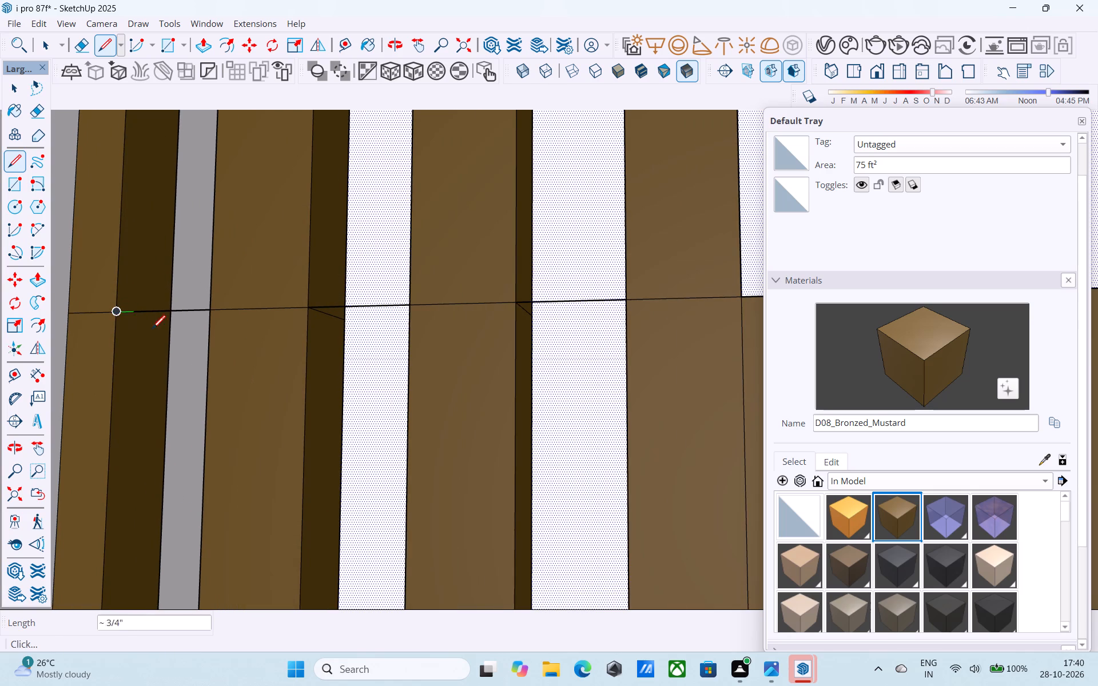
left_click(169, 328)
scroll(170, 328, "down", 5)
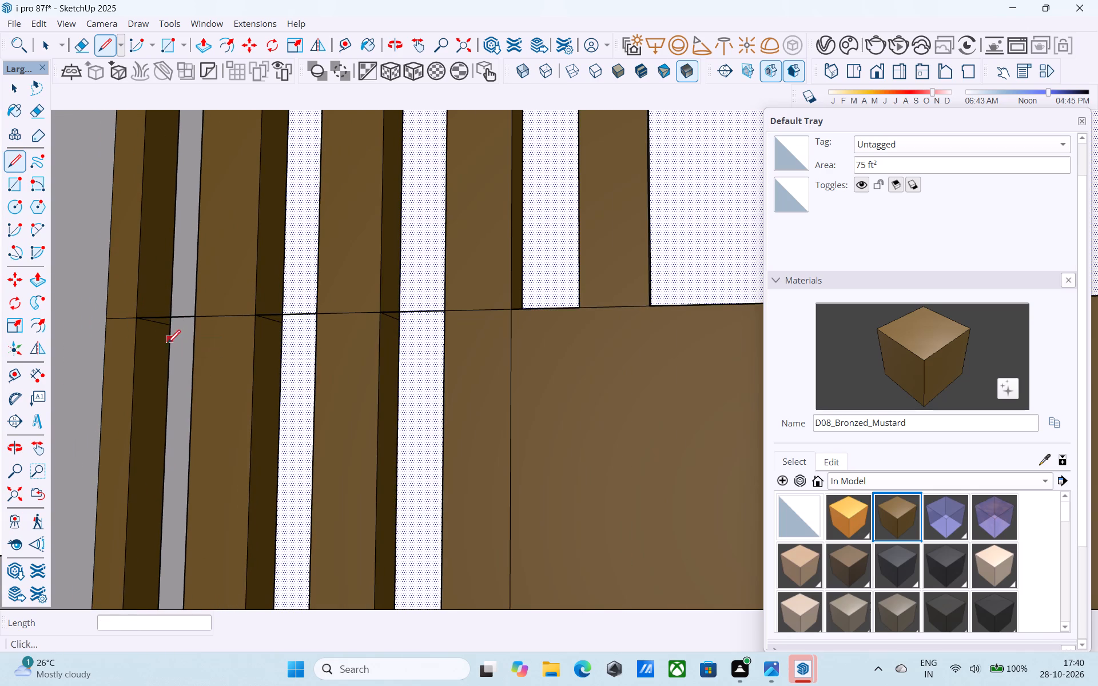
Push/Pull the three slats' lower side faces 3 1/2" across the gaps to meet the neighbouring slats.
key("space")
left_click(158, 356)
key("p")
left_click(158, 356)
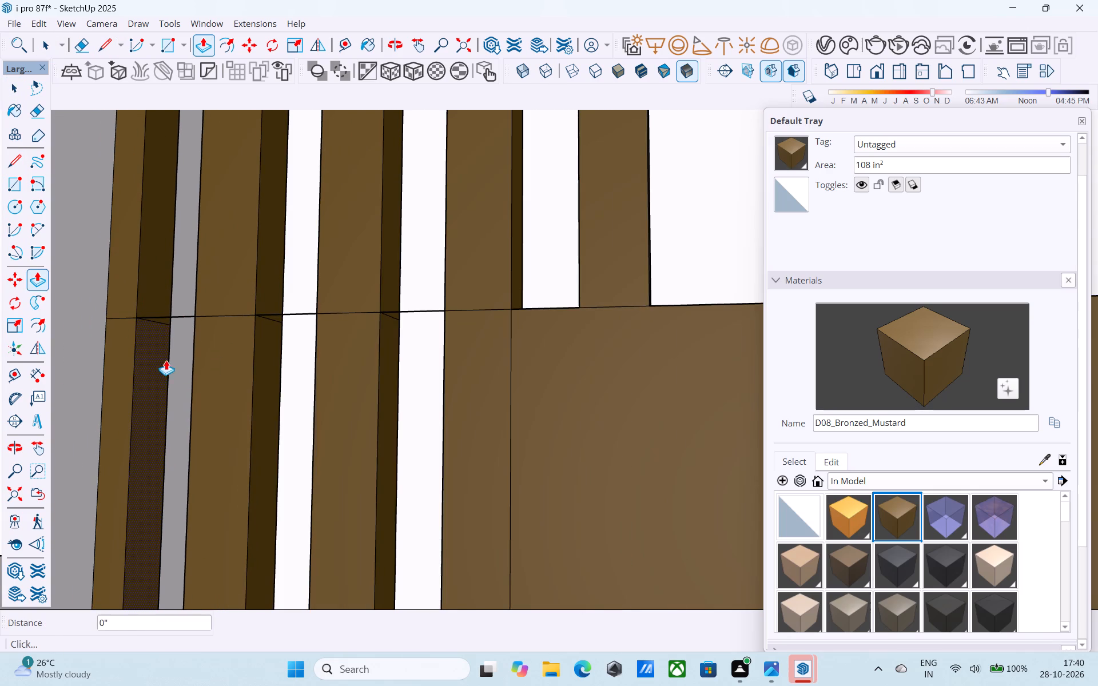
left_click(194, 381)
key("space")
left_click(258, 372)
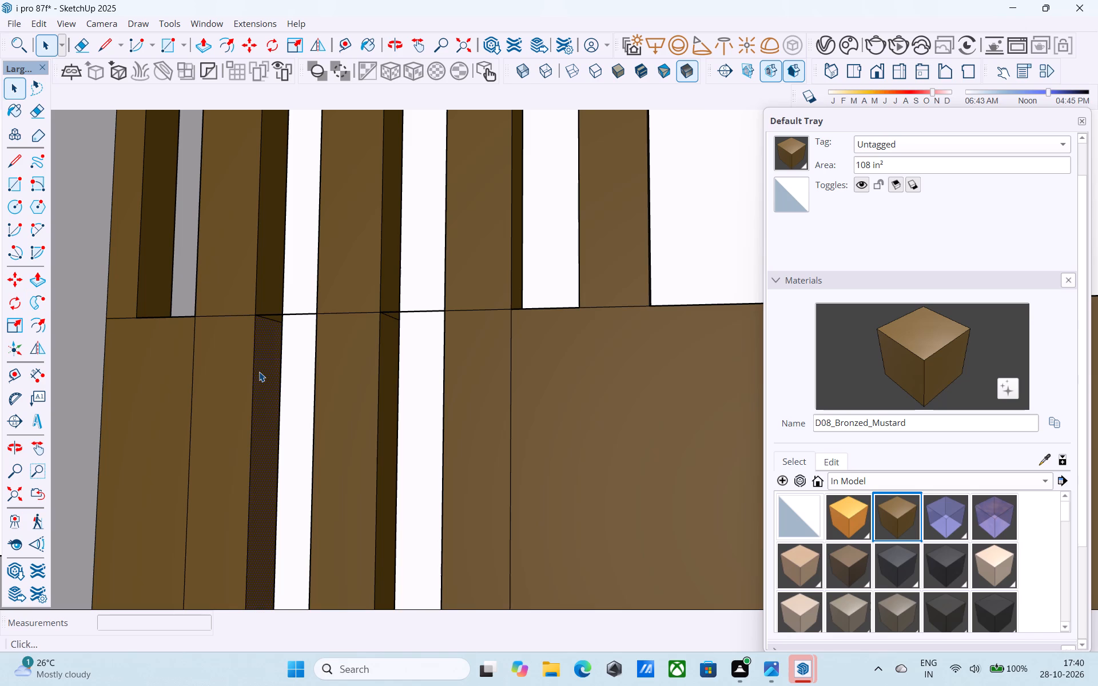
key("p")
left_click(259, 372)
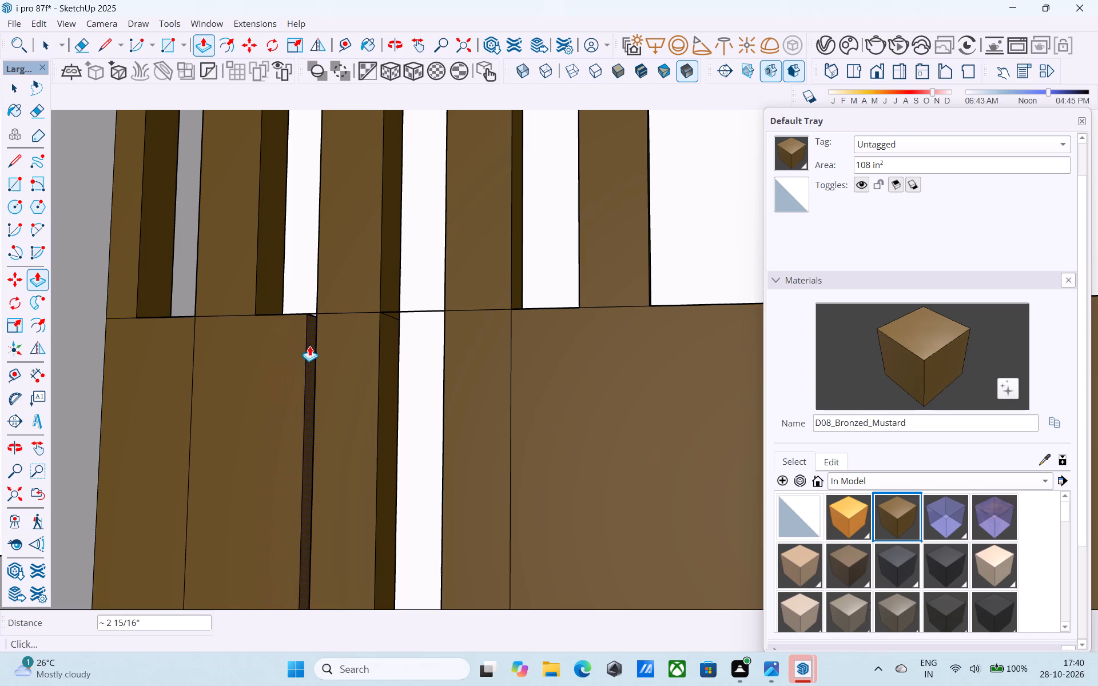
left_click(314, 343)
left_click(398, 373)
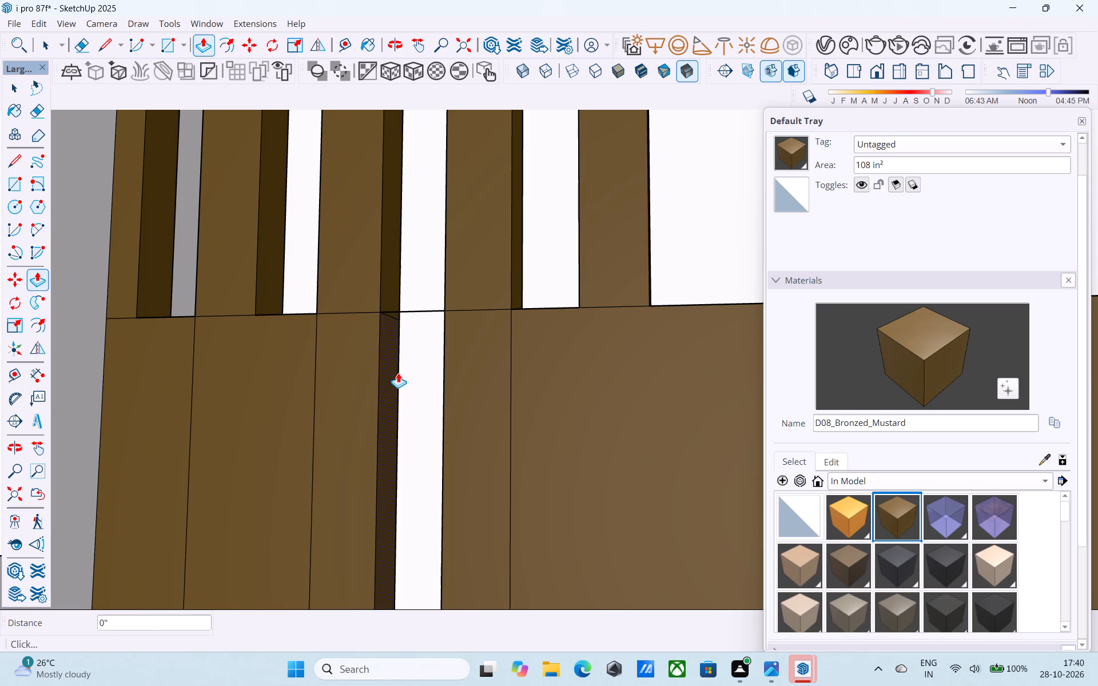
left_click(469, 388)
key("space")
Erase the vertical seam lines on the front face of the solid parapet below the central slats.
scroll(469, 388, "down", 17)
middle_click_drag(472, 373, 493, 460)
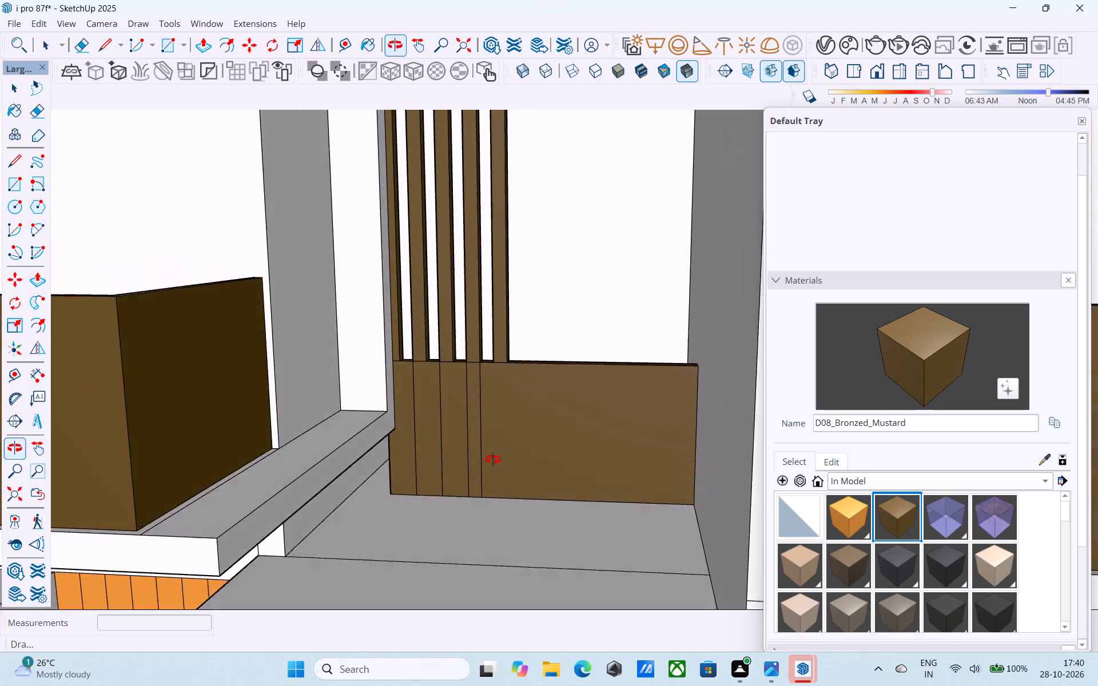
middle_click_drag(493, 460, 494, 460)
scroll(494, 460, "up", 7)
key("e")
left_click_drag(473, 436, 431, 416)
left_click_drag(379, 403, 339, 393)
left_click_drag(336, 393, 292, 385)
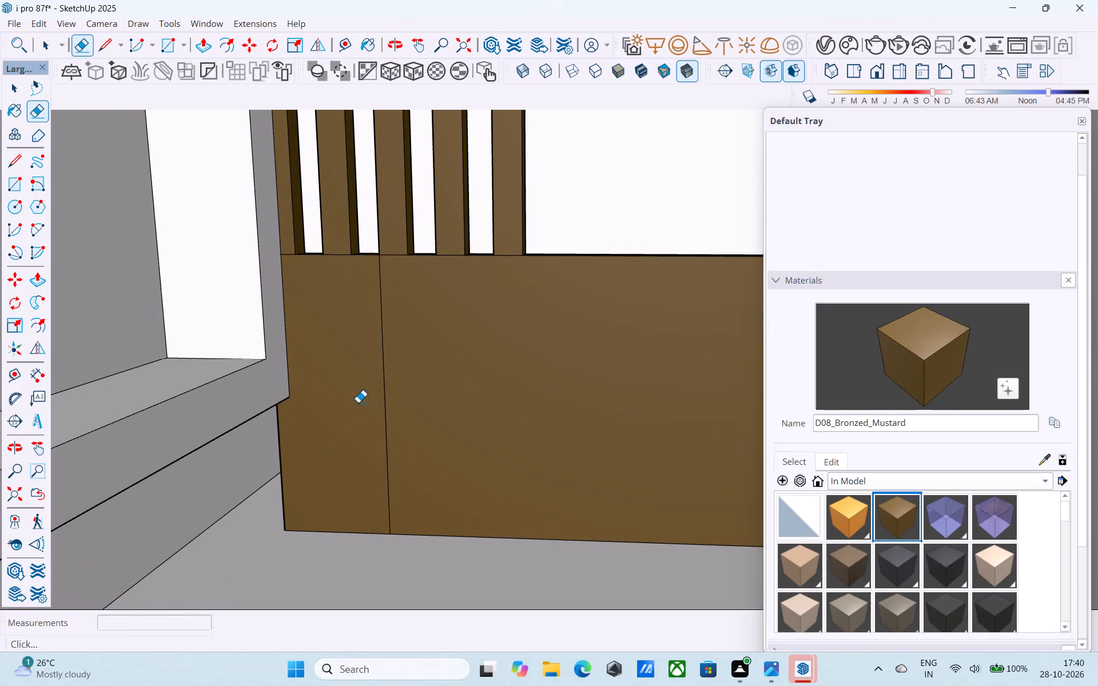
left_click_drag(381, 409, 340, 400)
middle_click_drag(360, 437, 337, 380)
scroll(333, 381, "up", 4)
left_click(393, 394)
left_click_drag(386, 391, 368, 390)
middle_click_drag(403, 402, 374, 390)
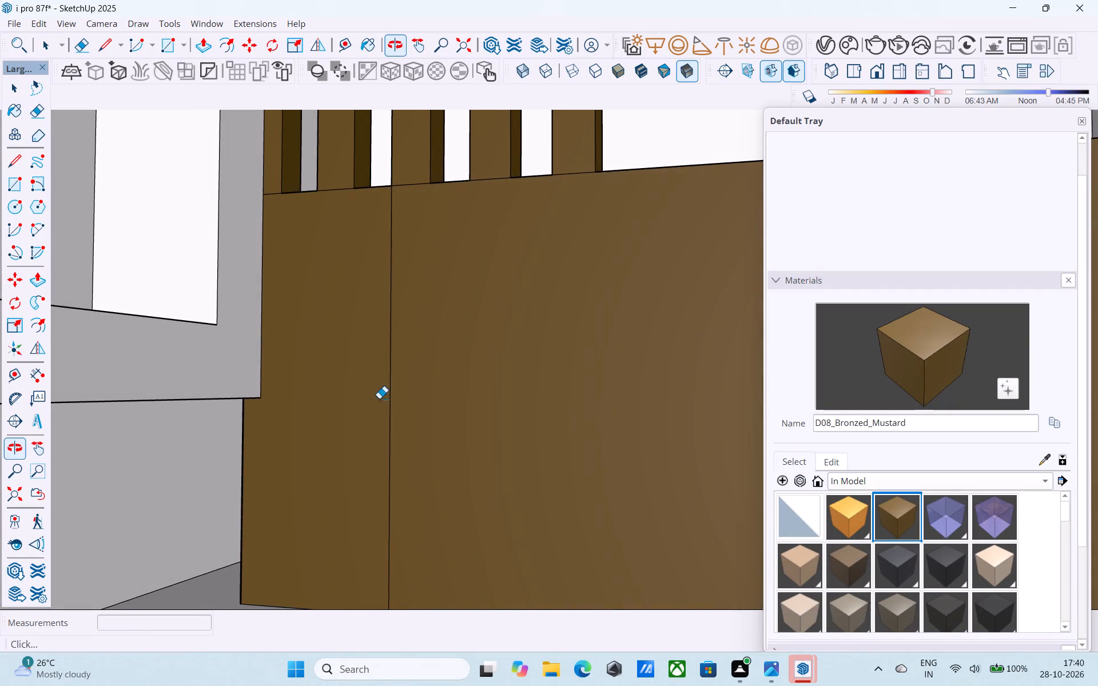
left_click_drag(400, 408, 380, 404)
Draw a 3" line across the parapet's unpainted end face, level with the underside of the adjoining ledge.
middle_click_drag(296, 405, 420, 369)
scroll(188, 377, "up", 1)
scroll(420, 369, "up", 3)
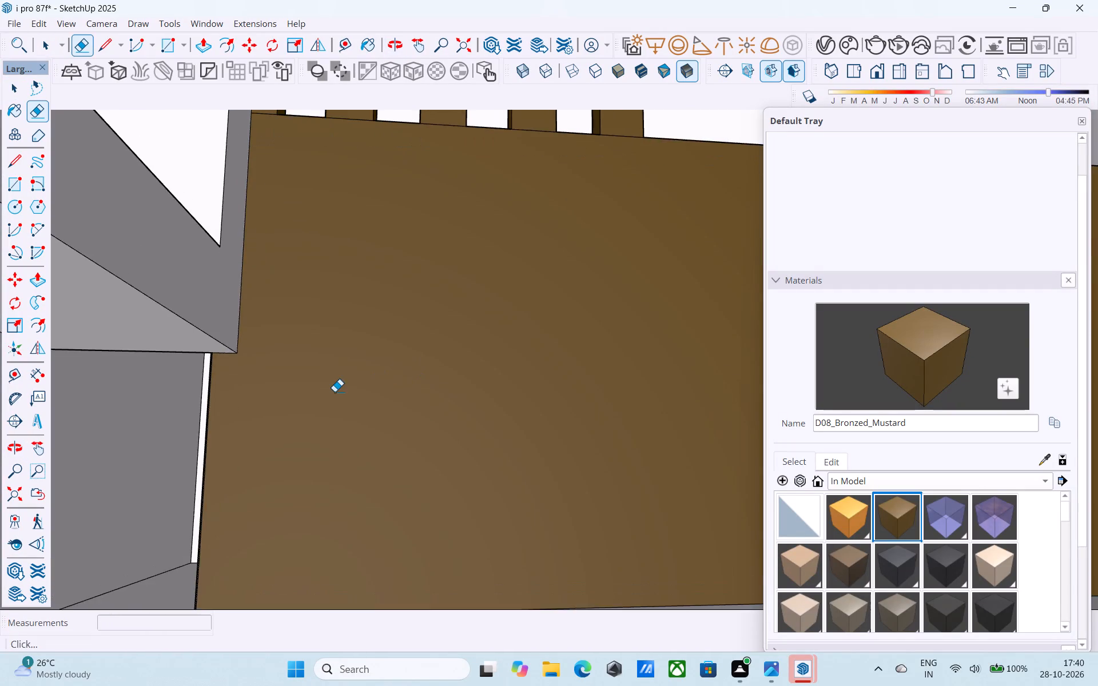
scroll(335, 392, "up", 3)
middle_click_drag(337, 385, 547, 398)
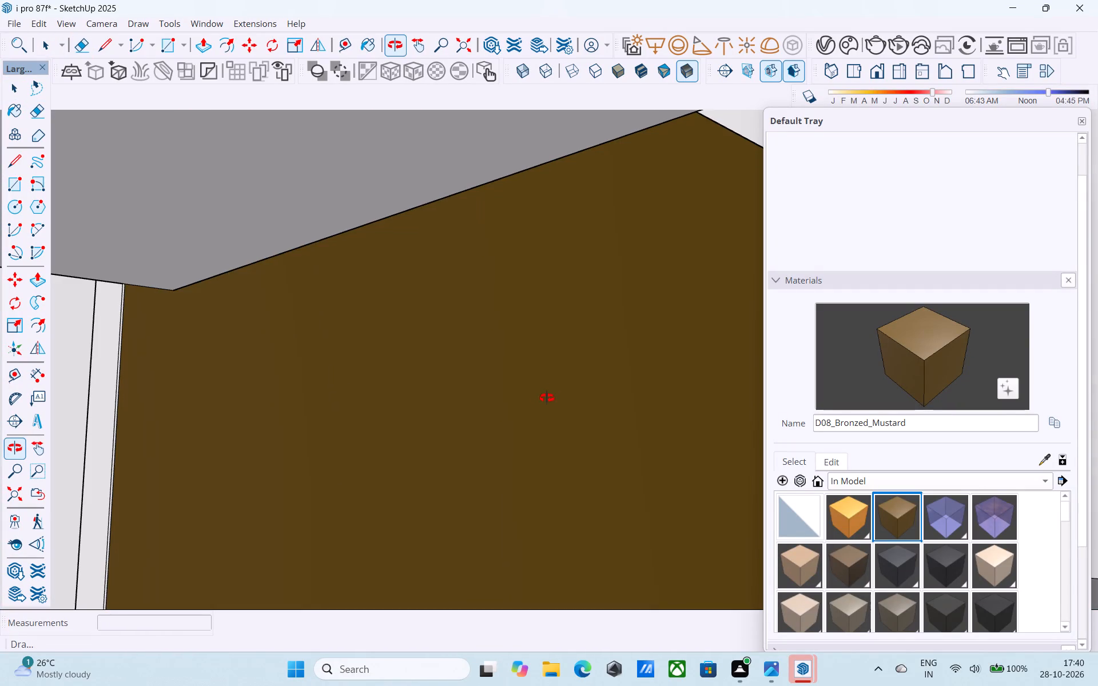
middle_click_drag(547, 398, 546, 398)
key("l")
scroll(120, 290, "up", 5)
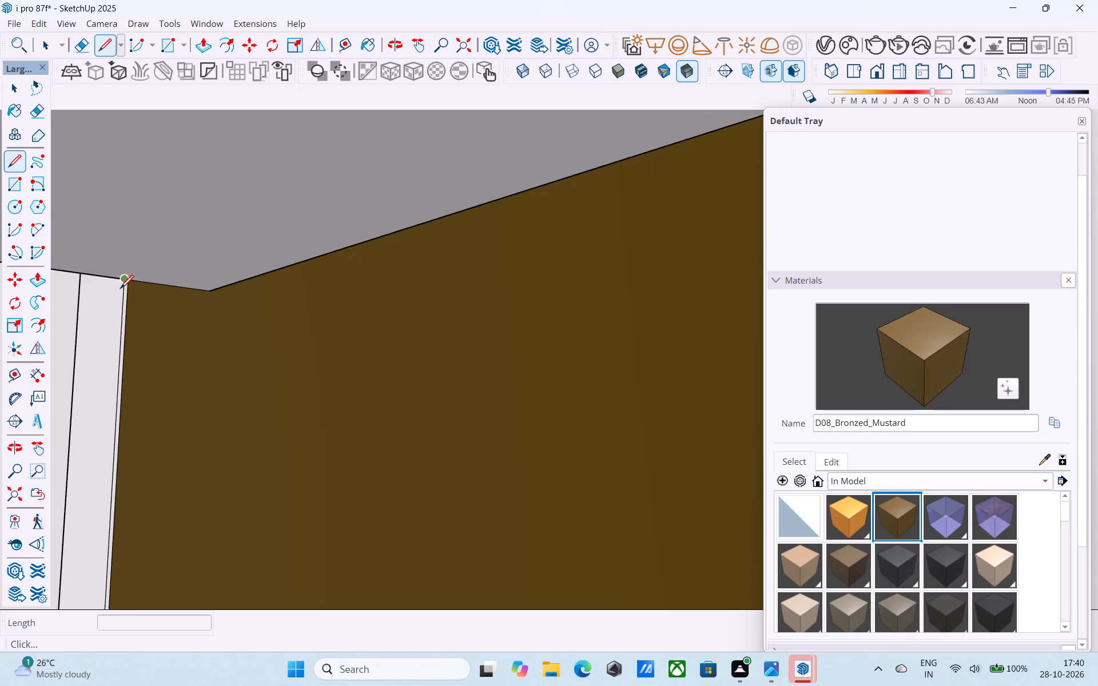
scroll(120, 290, "up", 1)
scroll(120, 290, "down", 1)
scroll(120, 290, "up", 10)
middle_click_drag(120, 304, 523, 323)
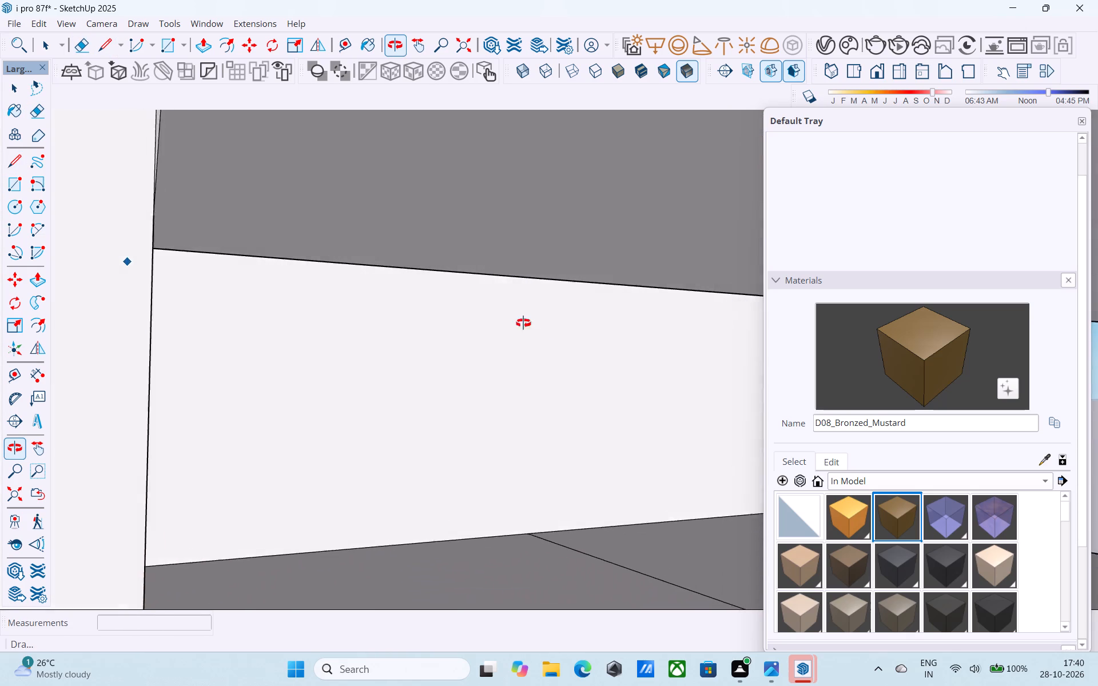
middle_click_drag(523, 323, 570, 334)
left_click(156, 212)
scroll(142, 213, "up", 1)
middle_click_drag(138, 214, 16, 212)
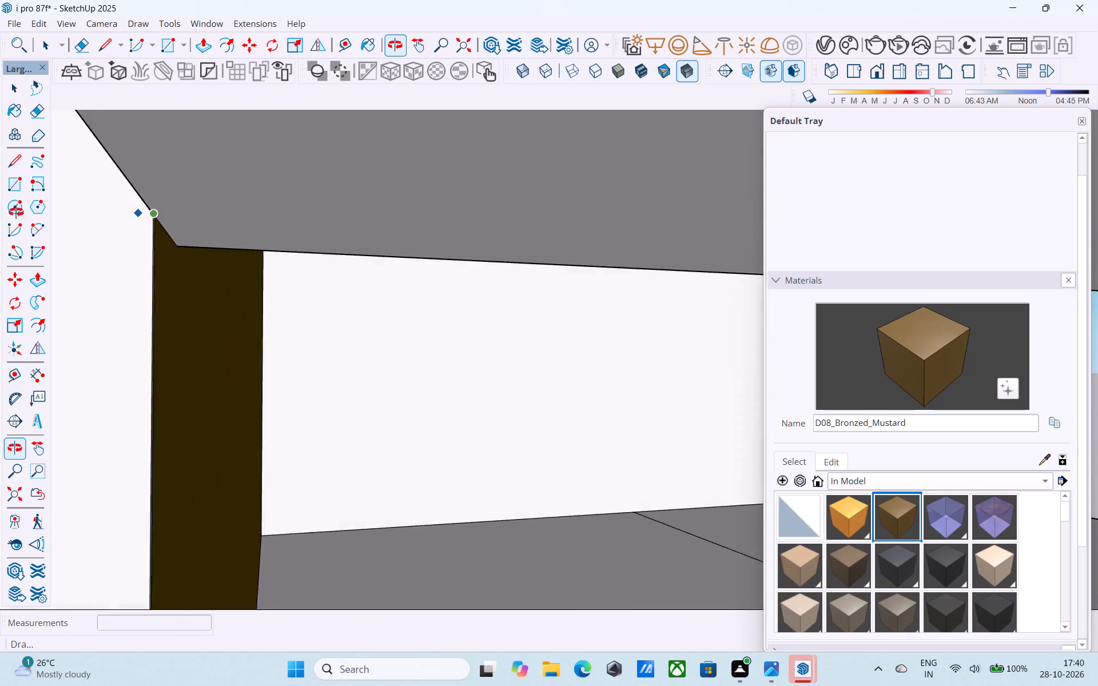
middle_click_drag(16, 212, 0, 218)
middle_click_drag(237, 258, 511, 267, "shift")
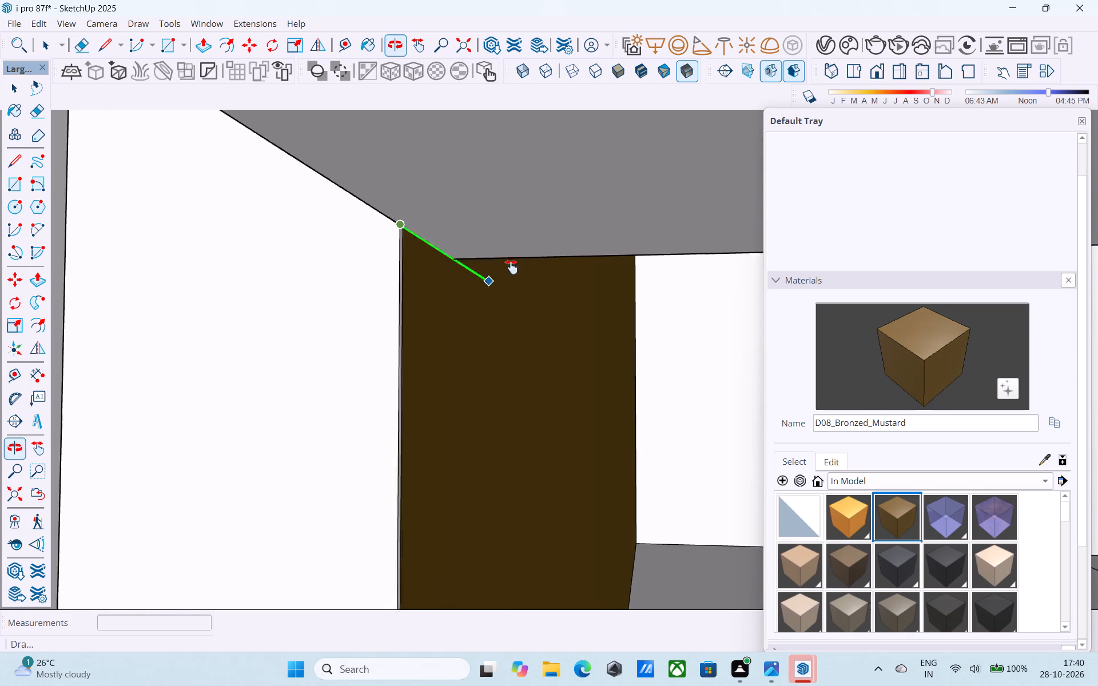
middle_click_drag(511, 267, 531, 267, "shift")
left_click(164, 235)
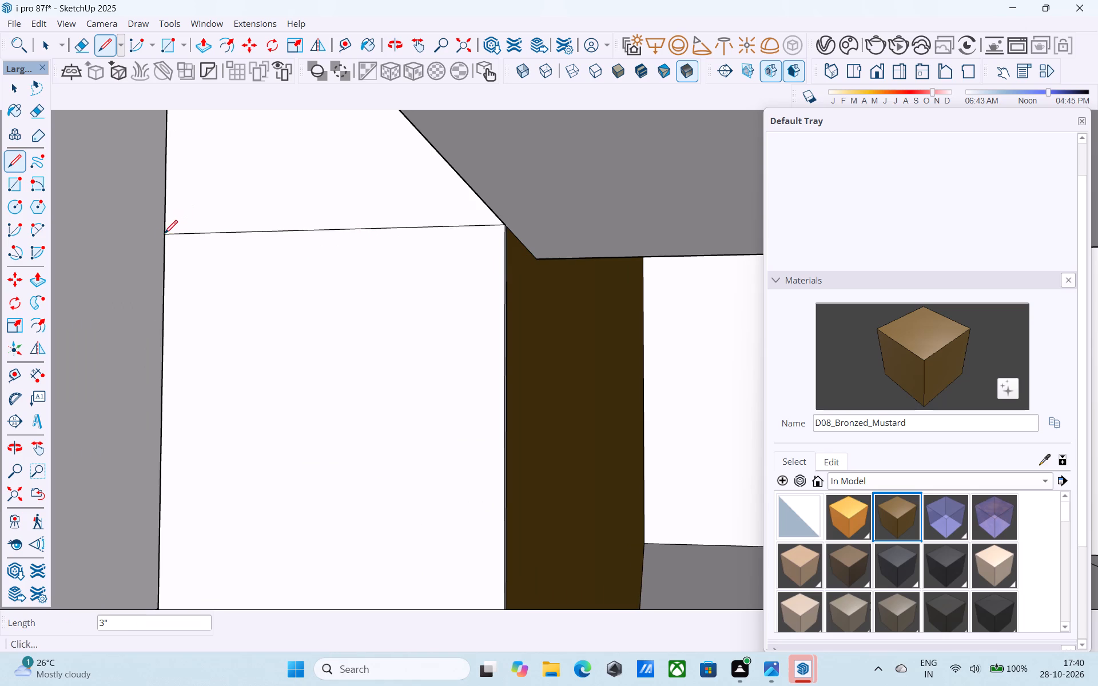
Push/Pull the lower part of the parapet's end face under the ledge across to the side wall.
key("space")
left_click(288, 328)
key("p")
left_click(292, 330)
middle_click_drag(279, 337, 154, 322)
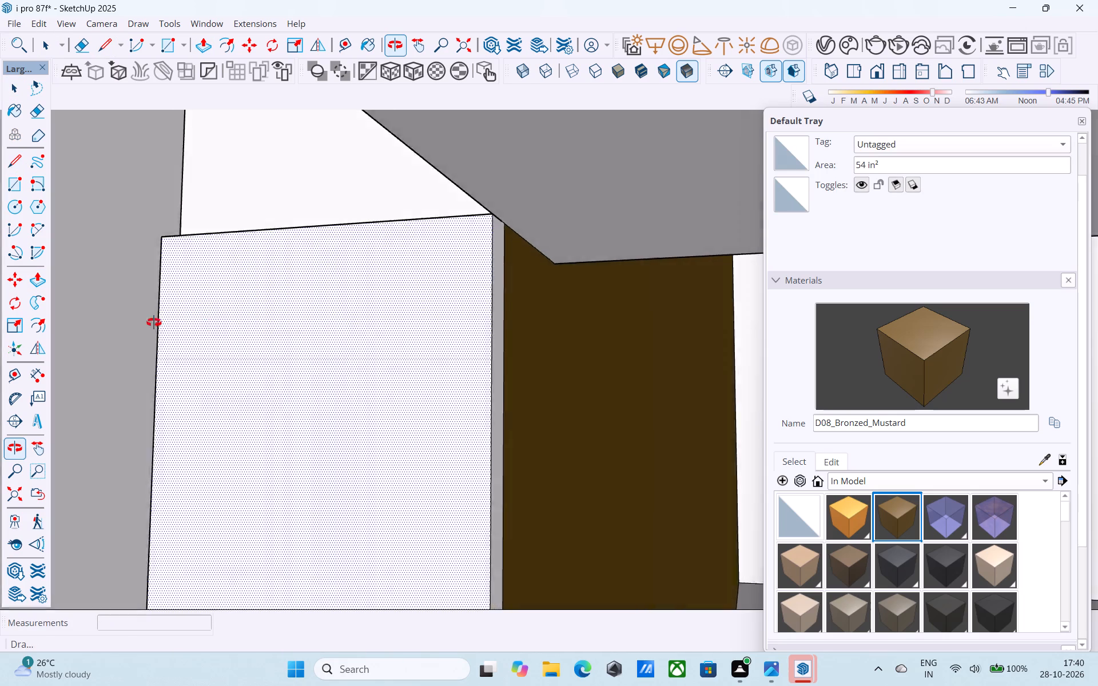
middle_click_drag(154, 322, 0, 352)
scroll(364, 330, "down", 3)
middle_click_drag(356, 330, 141, 330)
scroll(162, 341, "down", 6)
scroll(126, 358, "down", 16)
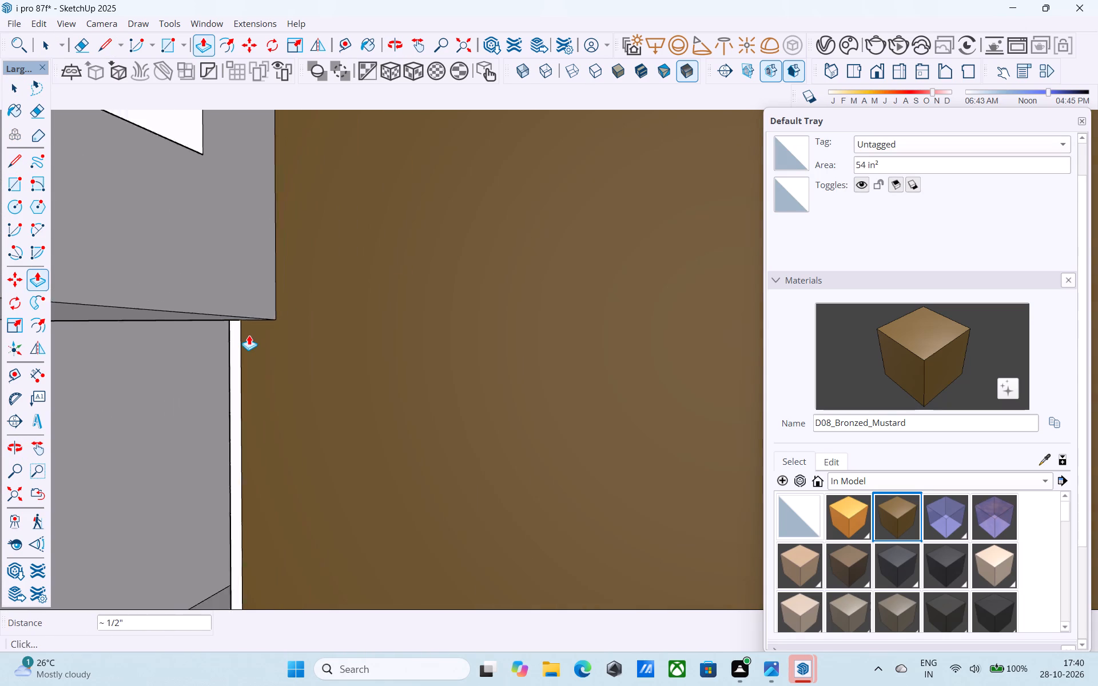
scroll(249, 335, "down", 5)
left_click(83, 385)
Paint the parapet extension under the ledge with D08_Bronzed_Mustard and erase its seam with the main parapet.
left_click(957, 326)
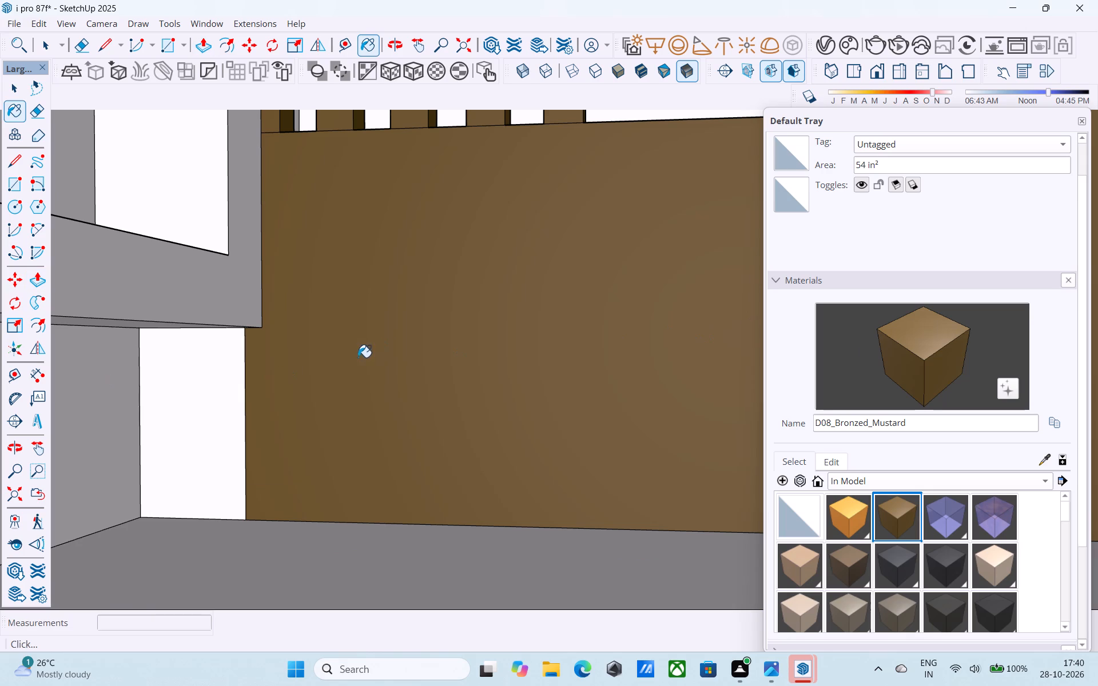
left_click(188, 403)
scroll(190, 400, "down", 6)
scroll(220, 307, "up", 1)
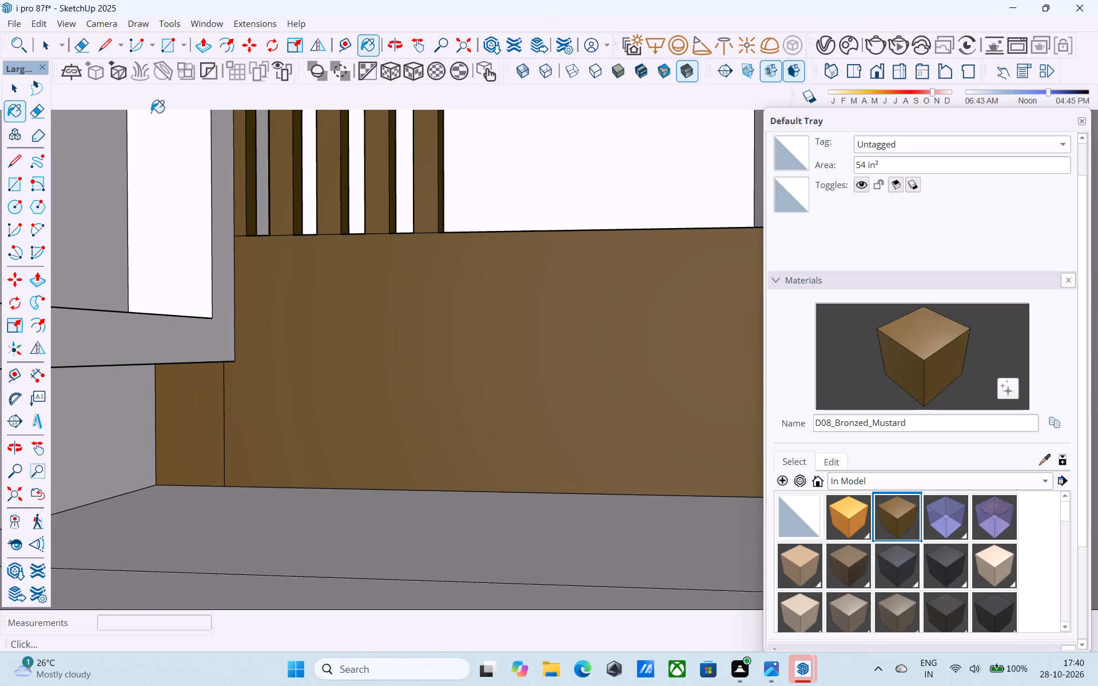
left_click(78, 41)
left_click_drag(276, 405, 240, 413)
left_click_drag(237, 413, 219, 411)
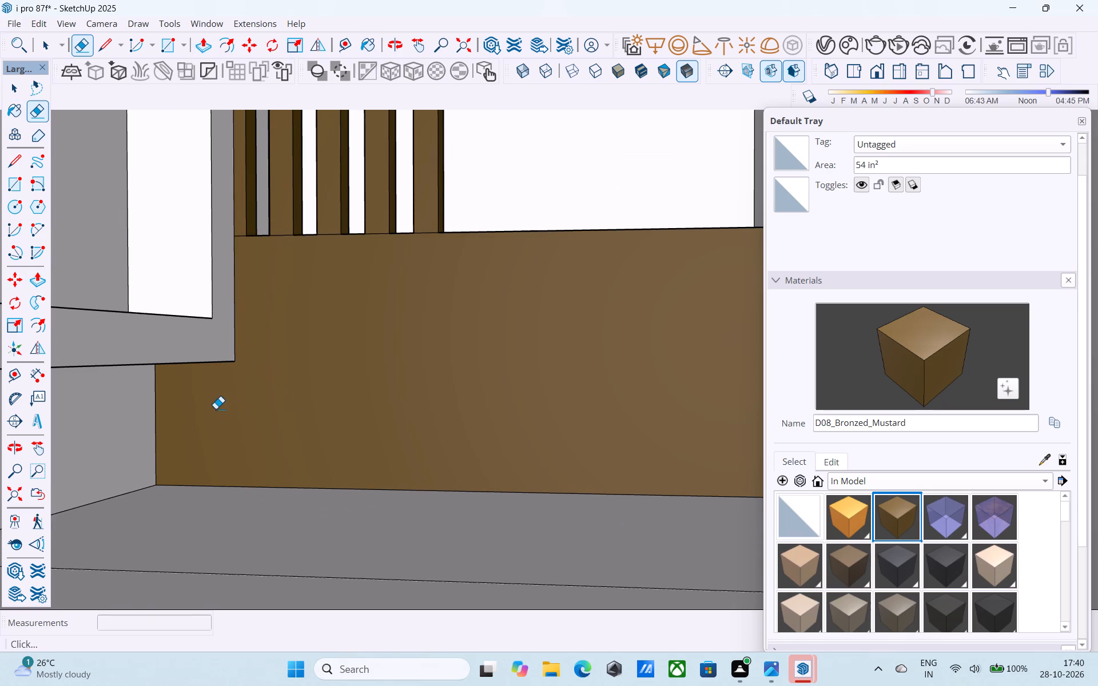
Save the model.
key("ctrl+s")
Paint the unpainted strips of the lowest floor band between the central slats with D08_Bronzed_Mustard.
key("space")
scroll(226, 401, "down", 11)
middle_click_drag(254, 403, 313, 418)
scroll(316, 420, "down", 3)
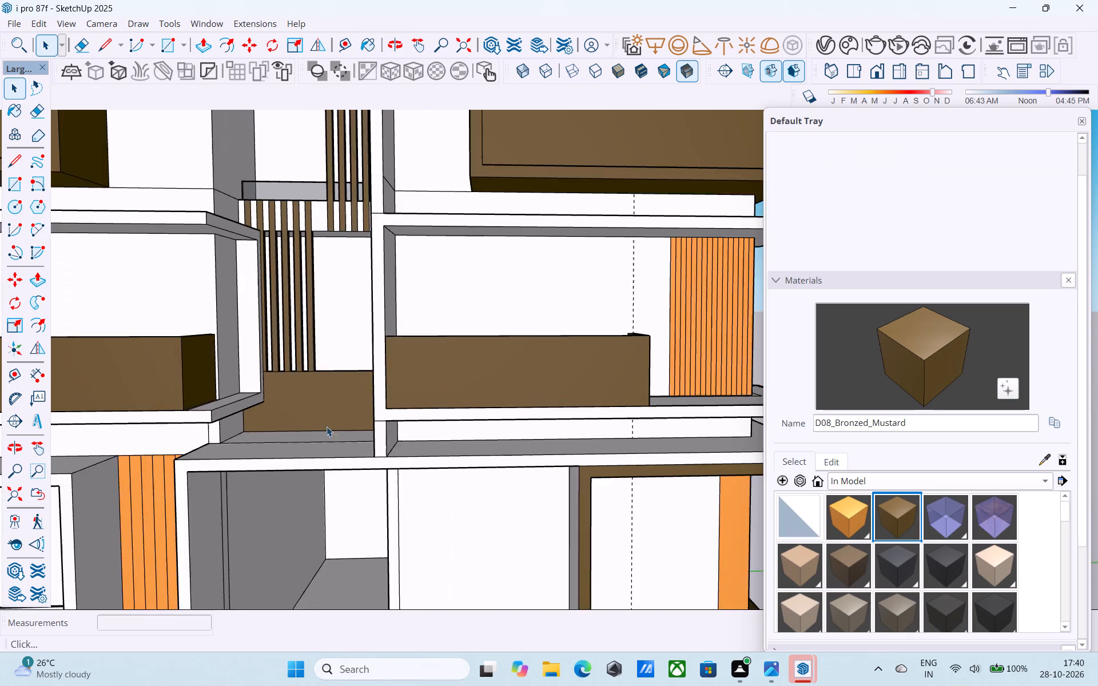
scroll(327, 426, "down", 6)
middle_click_drag(339, 410, 364, 463)
scroll(369, 440, "down", 4)
middle_click_drag(369, 442, 395, 445)
scroll(395, 445, "up", 6)
scroll(395, 442, "down", 7)
middle_click_drag(391, 439, 371, 430)
scroll(321, 306, "up", 8)
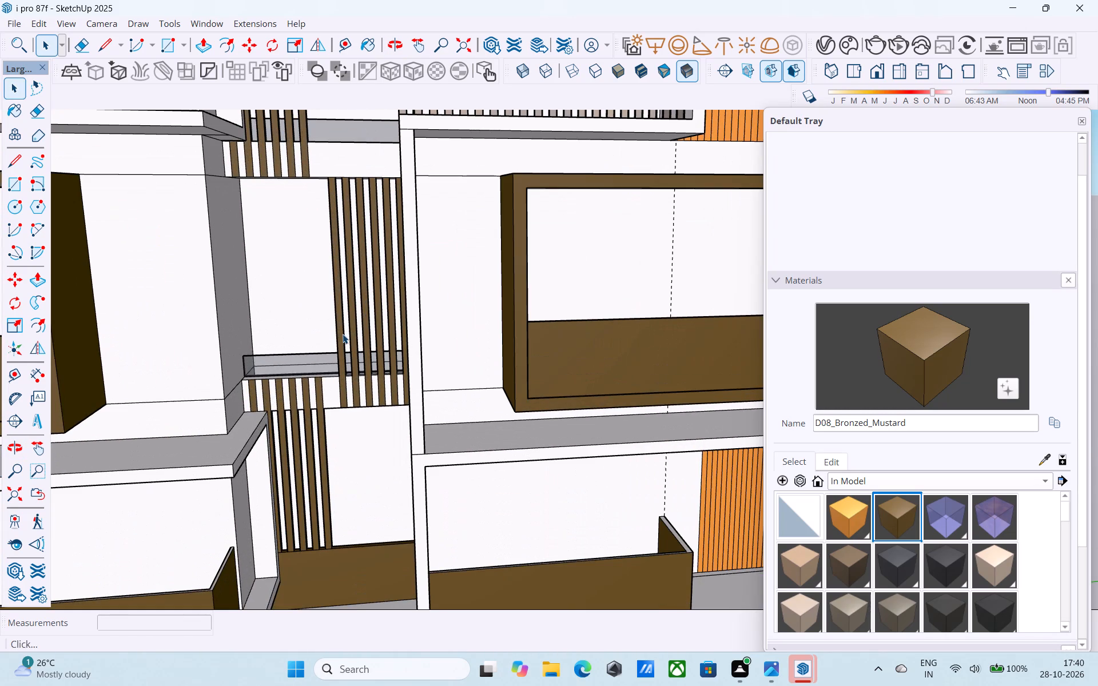
left_click(955, 360)
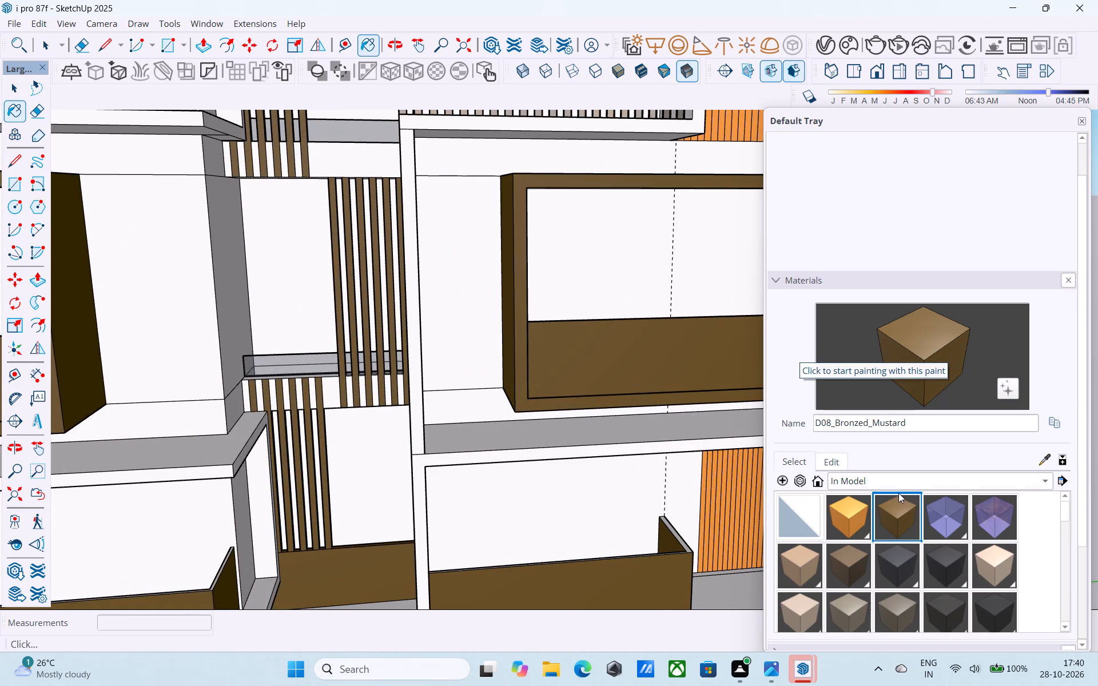
scroll(349, 418, "up", 9)
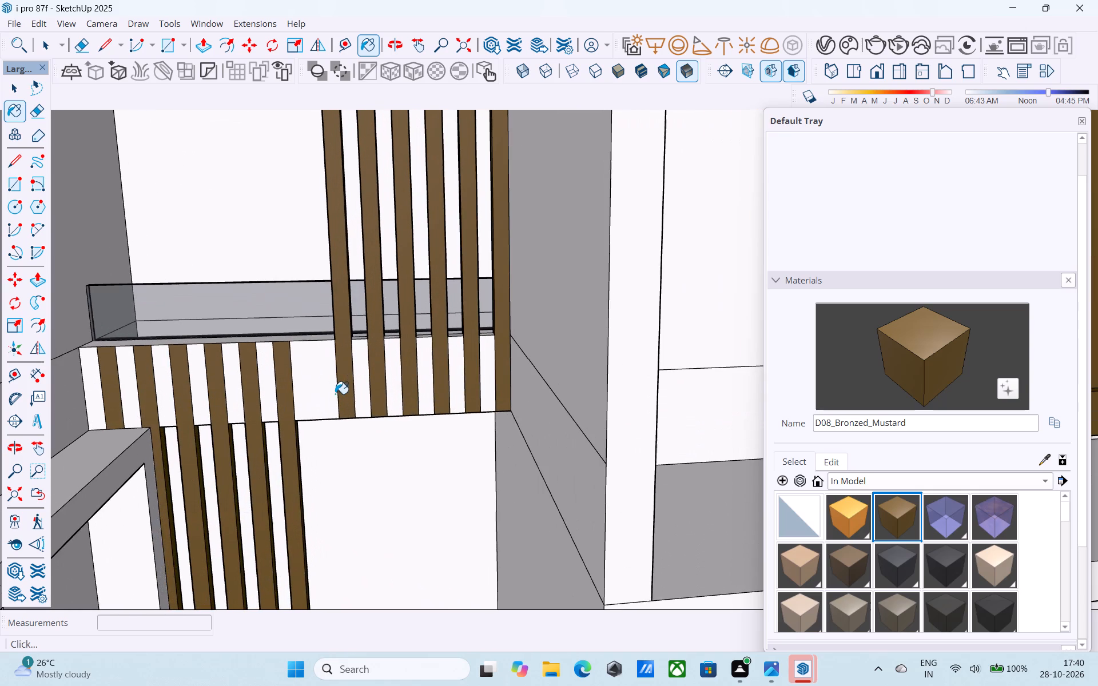
left_click(323, 389)
left_click(264, 386)
left_click(237, 376)
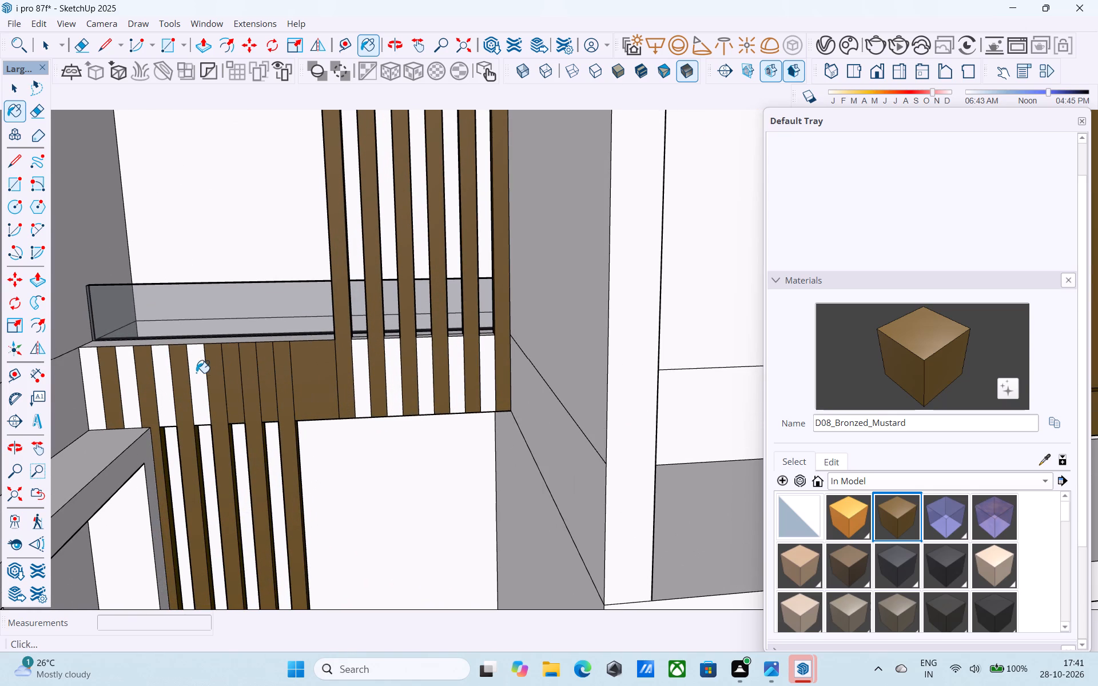
left_click(196, 373)
left_click(163, 366)
left_click(128, 374)
left_click(94, 372)
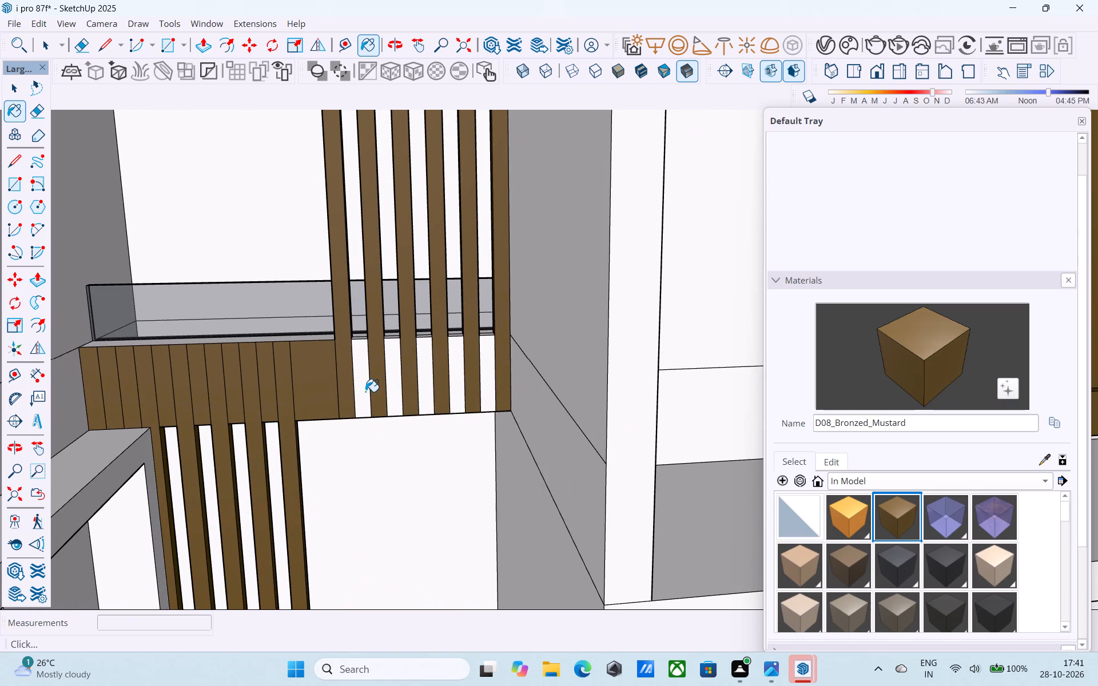
left_click(361, 385)
left_click(388, 390)
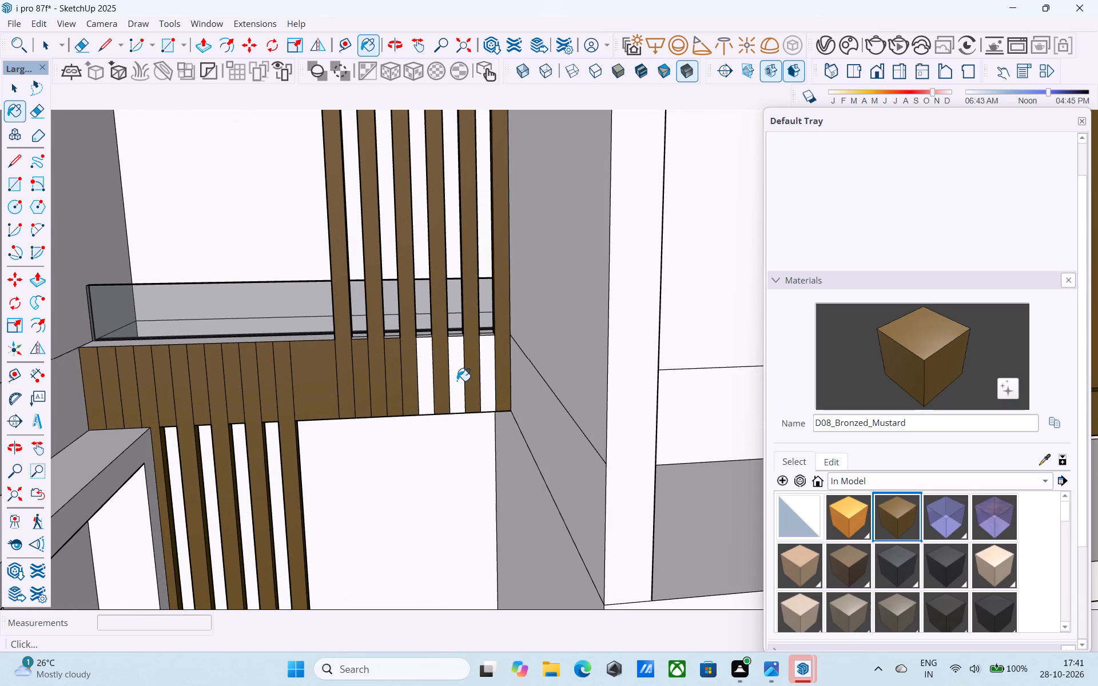
left_click(452, 380)
left_click(427, 379)
left_click(486, 369)
Paint the second floor band up behind the central slats, level with the slatted balcony railings, with D08_Bronzed_Mustard.
scroll(414, 401, "down", 9)
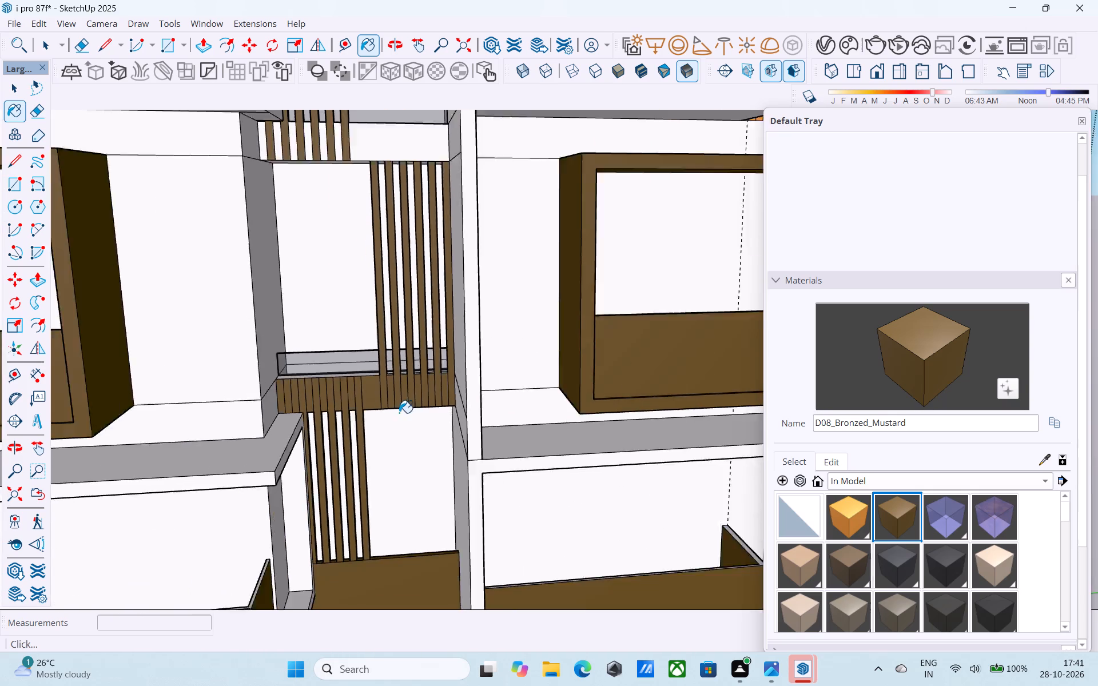
scroll(399, 413, "down", 10)
middle_click_drag(380, 438, 354, 438)
scroll(337, 293, "up", 16)
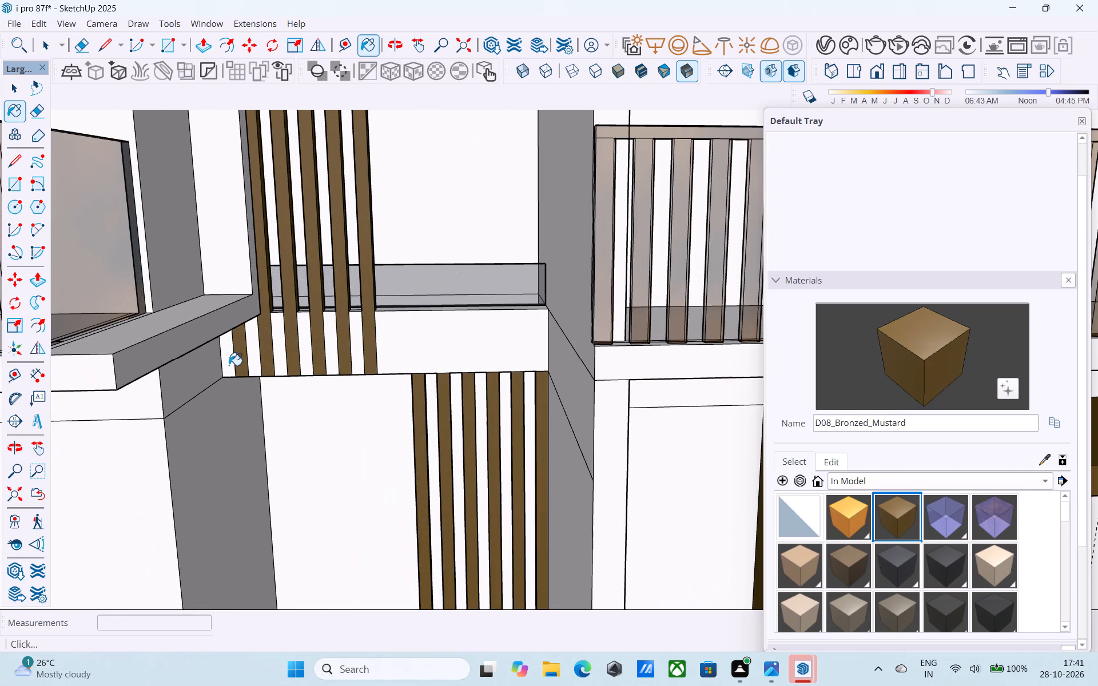
left_click(226, 364)
left_click(257, 354)
left_click(282, 346)
left_click(300, 345)
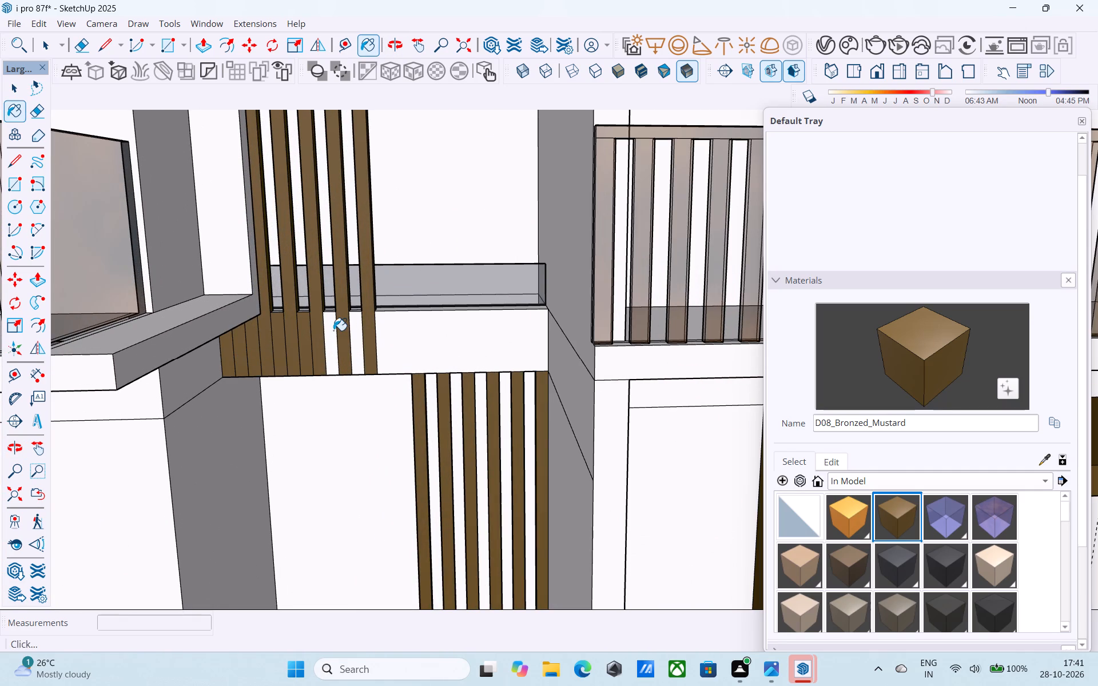
left_click(334, 330)
left_click(356, 335)
left_click(418, 342)
Paint the third floor band up behind the central slats, including the strips between them, with D08_Bronzed_Mustard.
scroll(422, 346, "down", 14)
scroll(437, 241, "up", 3)
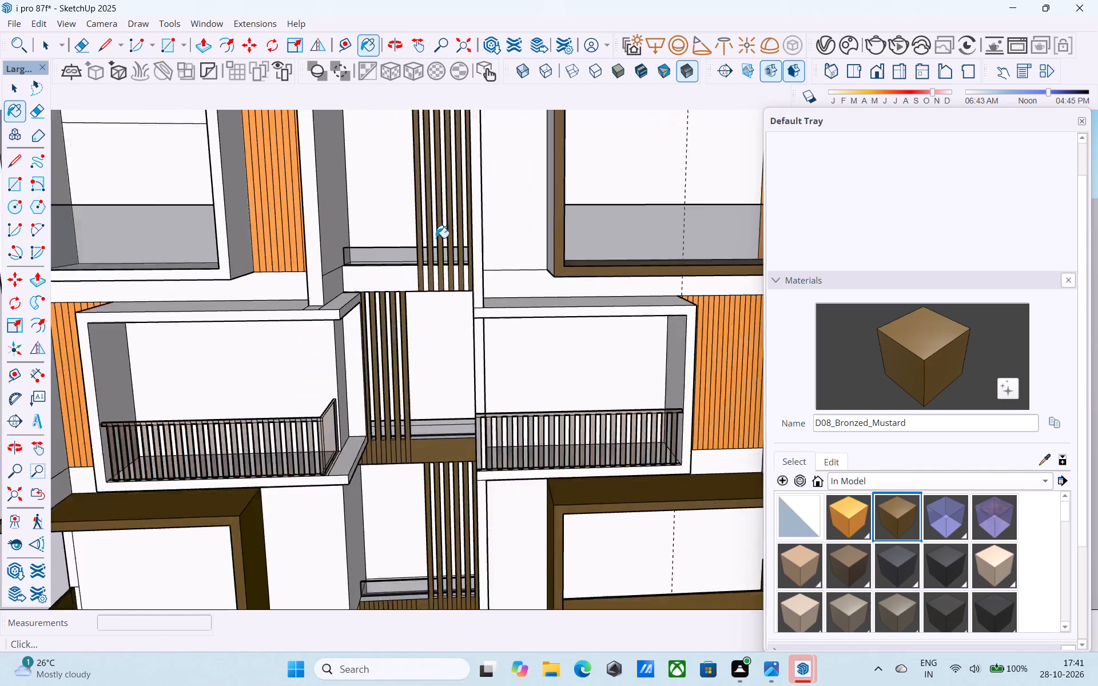
scroll(436, 238, "up", 5)
left_click(373, 293)
scroll(456, 293, "up", 6)
left_click(433, 286)
left_click(407, 282)
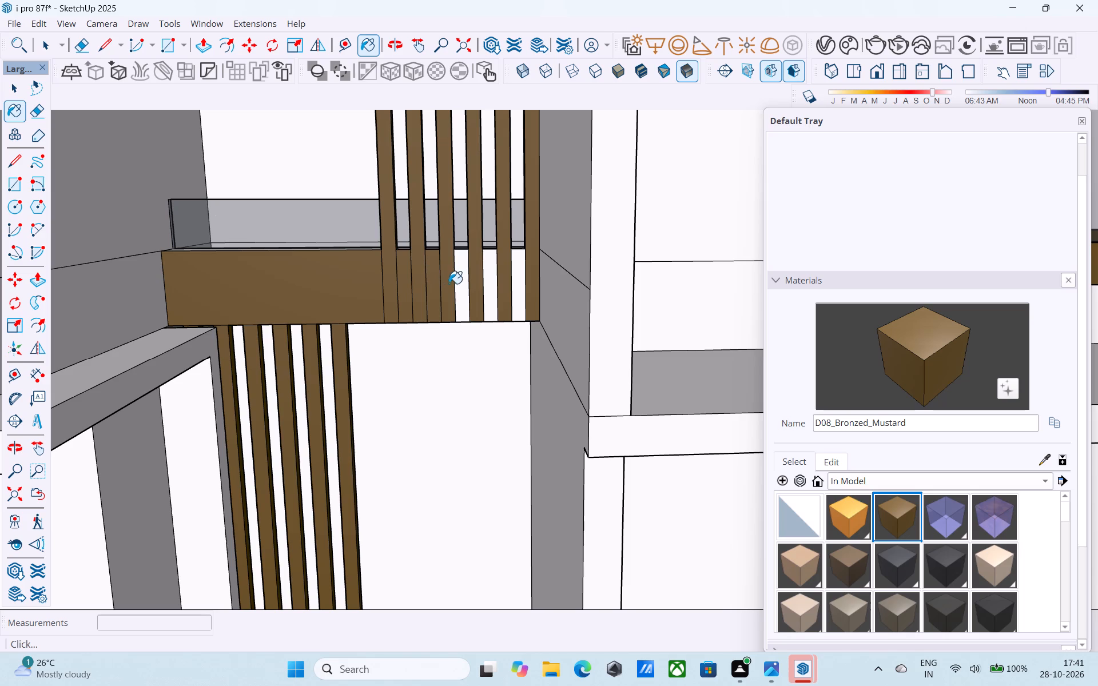
left_click(463, 283)
left_click(487, 286)
left_click(514, 280)
Paint the uppermost floor band between the central slat groups, including the strips between slats, with D08_Bronzed_Mustard.
scroll(515, 282, "down", 9)
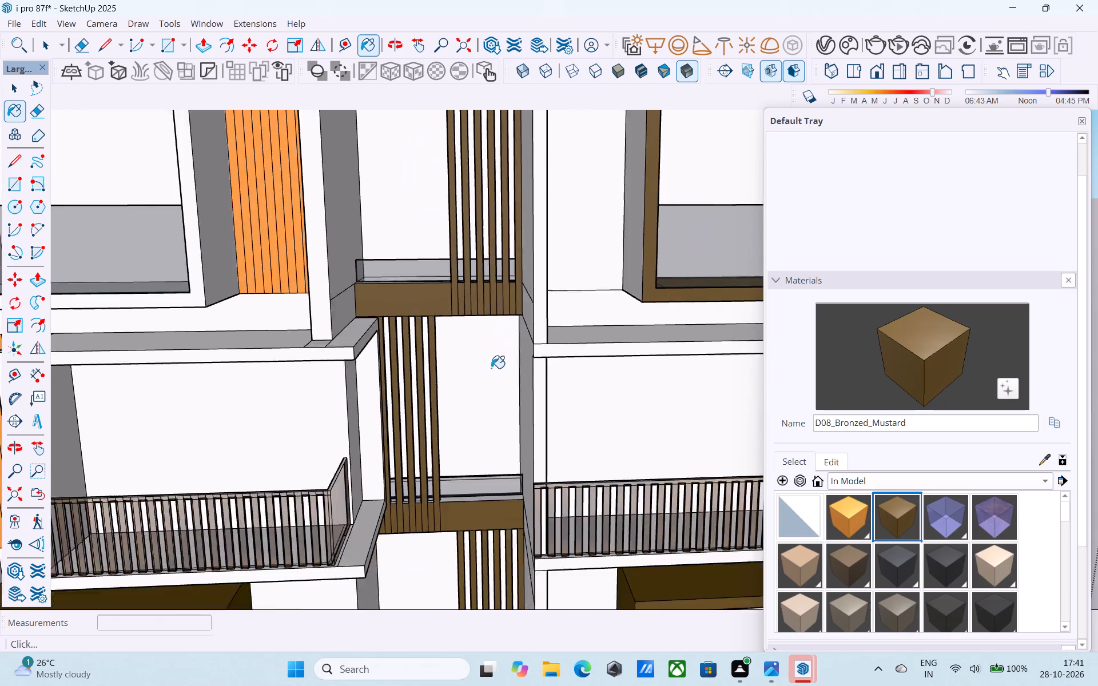
scroll(491, 368, "down", 4)
scroll(475, 306, "up", 4)
scroll(466, 302, "down", 5)
scroll(514, 477, "up", 1)
scroll(514, 478, "down", 2)
scroll(475, 189, "up", 6)
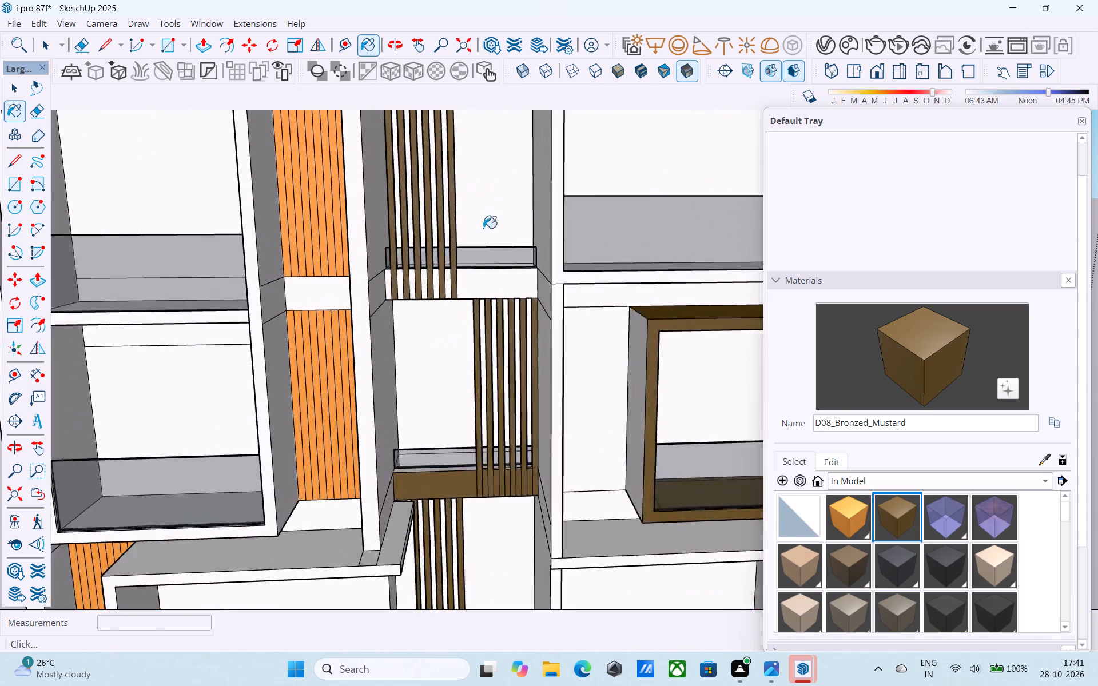
scroll(483, 228, "up", 9)
left_click(467, 309)
left_click(412, 296)
scroll(404, 295, "up", 4)
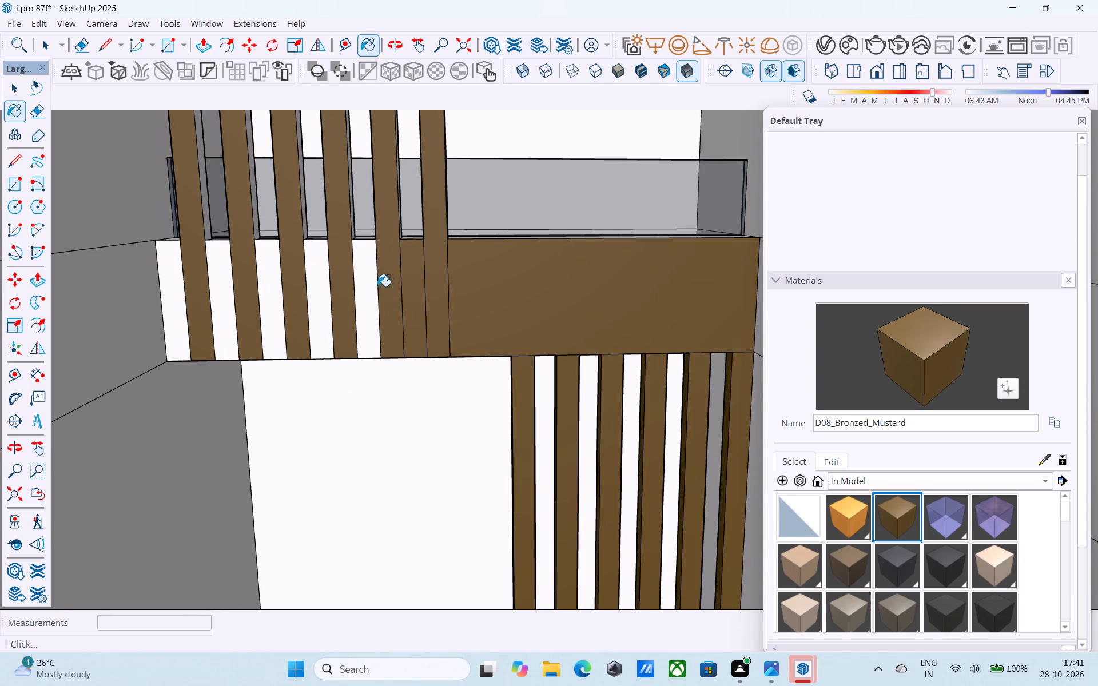
left_click(349, 278)
left_click(324, 294)
left_click(366, 289)
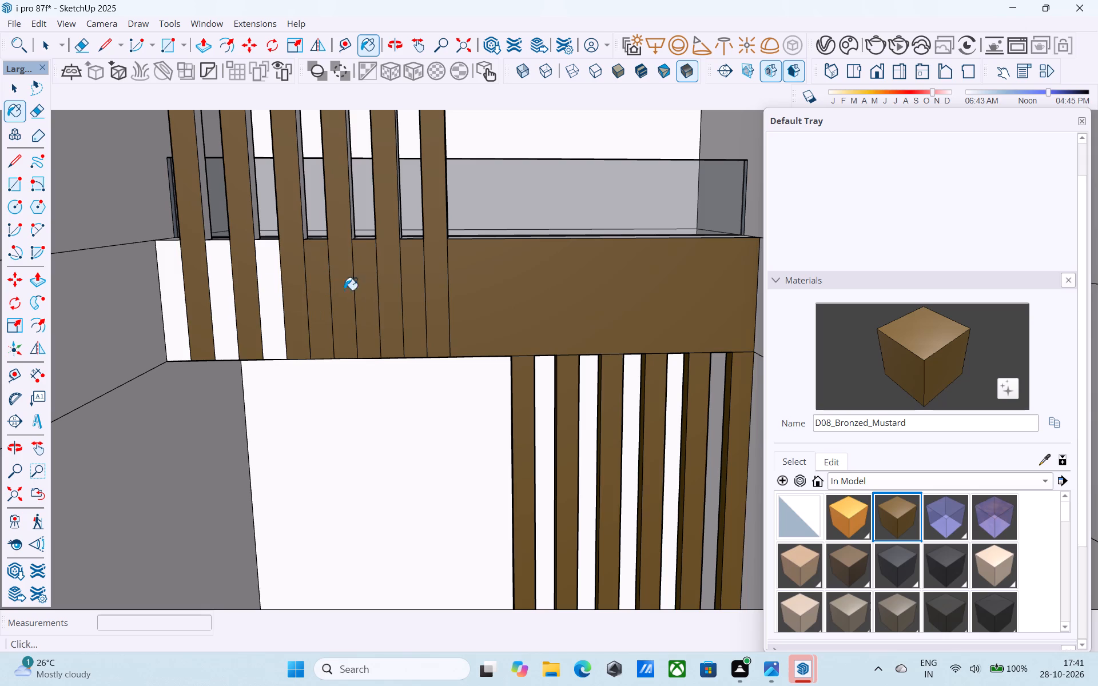
left_click(272, 289)
left_click(230, 282)
left_click(181, 291)
Paint the roof-level beam above the top central slats and the thin strip over it with D08_Bronzed_Mustard.
scroll(257, 344, "down", 8)
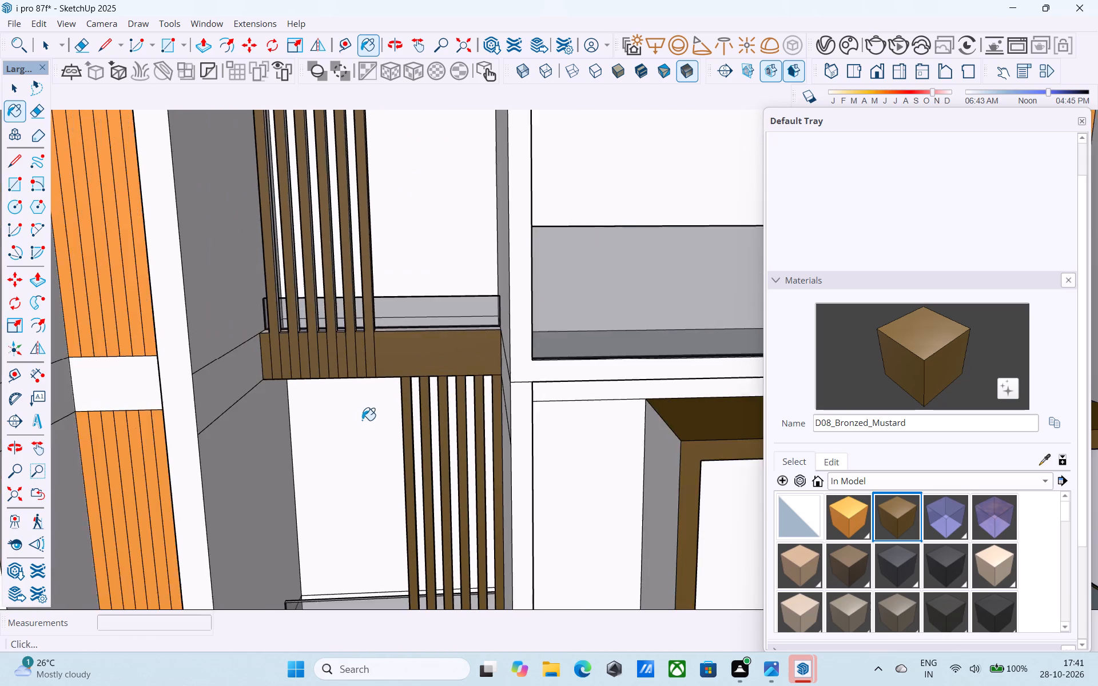
scroll(362, 420, "down", 18)
middle_click_drag(387, 428, 390, 415)
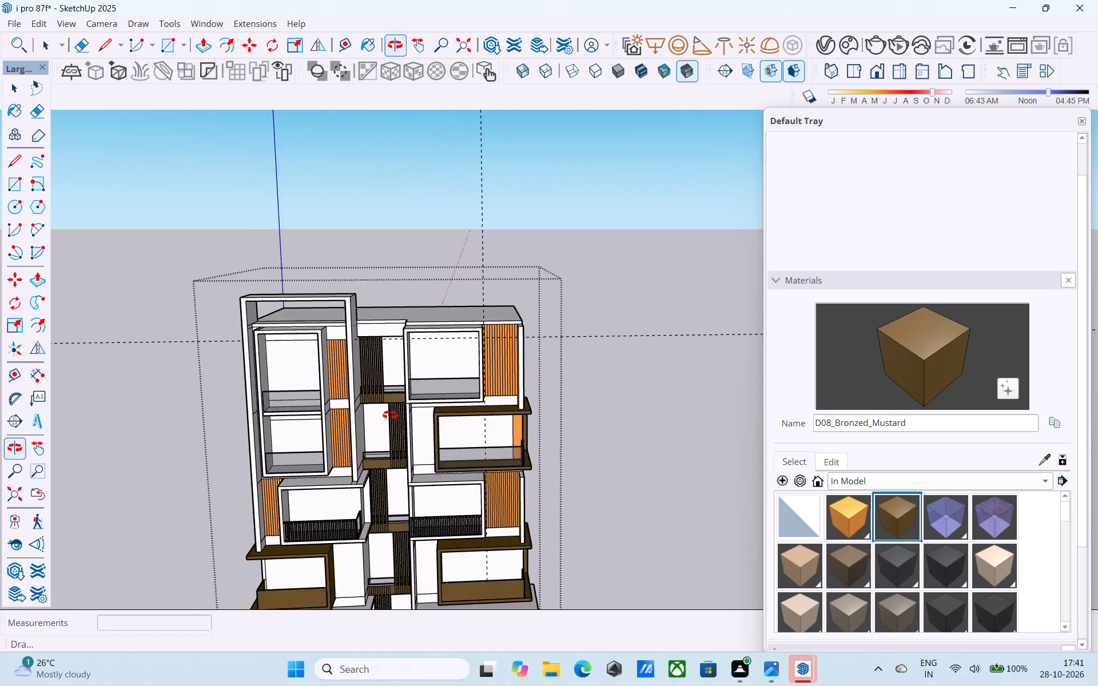
middle_click_drag(390, 415, 425, 436)
scroll(384, 330, "up", 8)
left_click(461, 397)
scroll(466, 393, "up", 11)
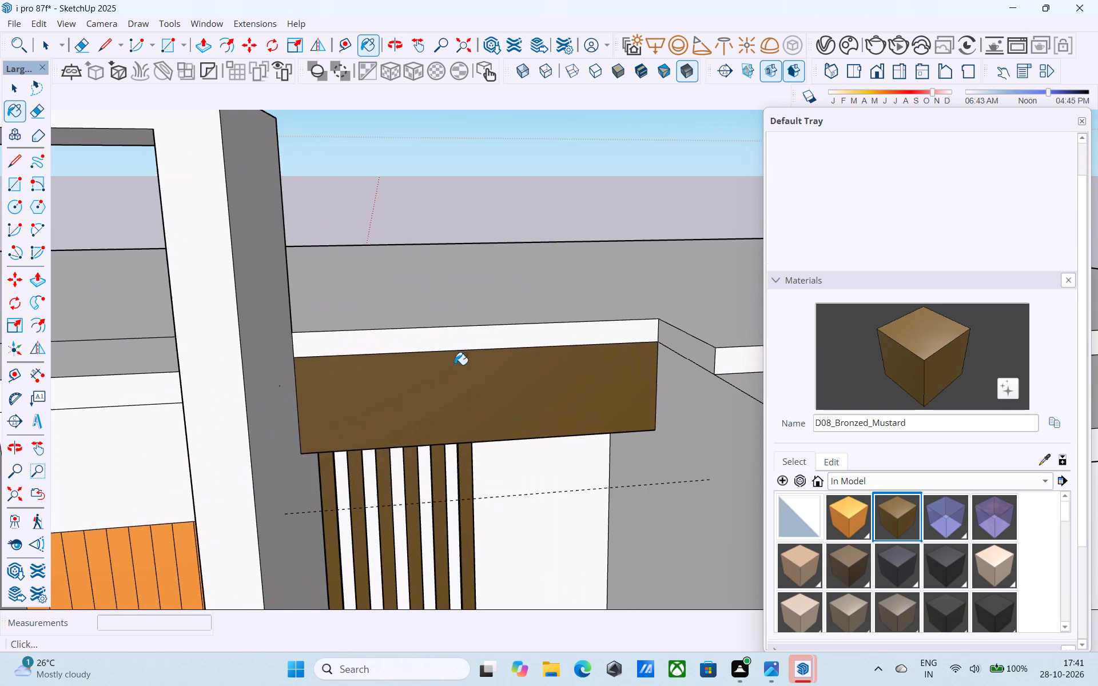
left_click(453, 347)
Save the model.
scroll(448, 349, "down", 4)
middle_click_drag(443, 385, 425, 370)
key("ctrl+s")
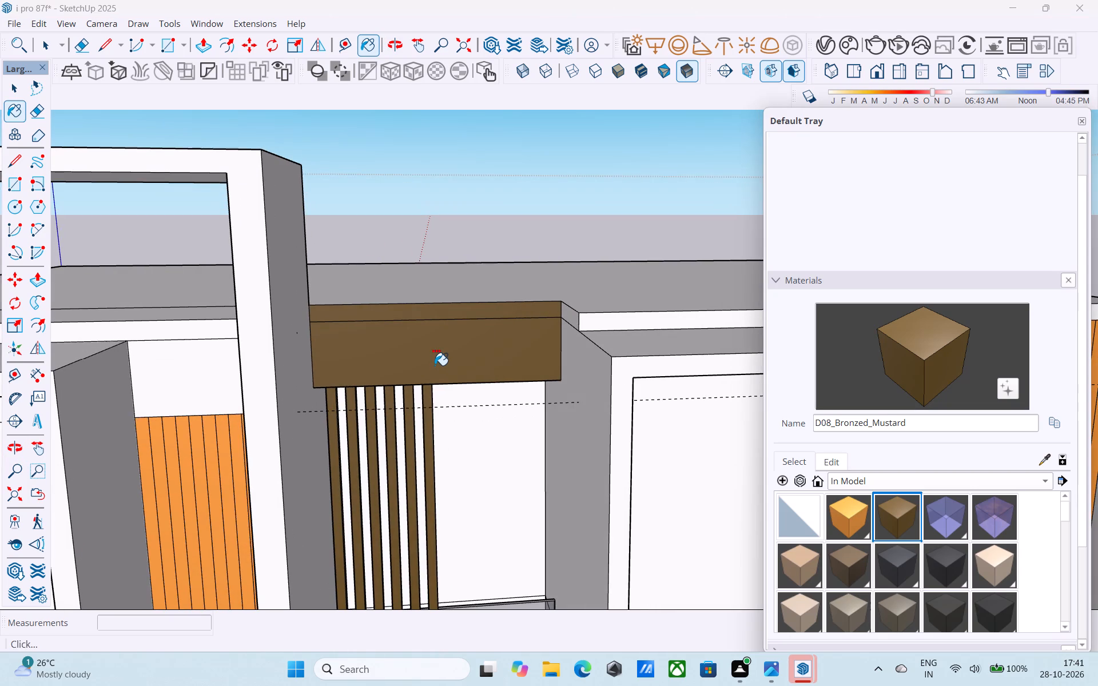
Examine the whole building's front facade and plain side wall from several angles.
key("space")
scroll(437, 361, "down", 15)
middle_click_drag(419, 379, 410, 350)
scroll(413, 350, "up", 2)
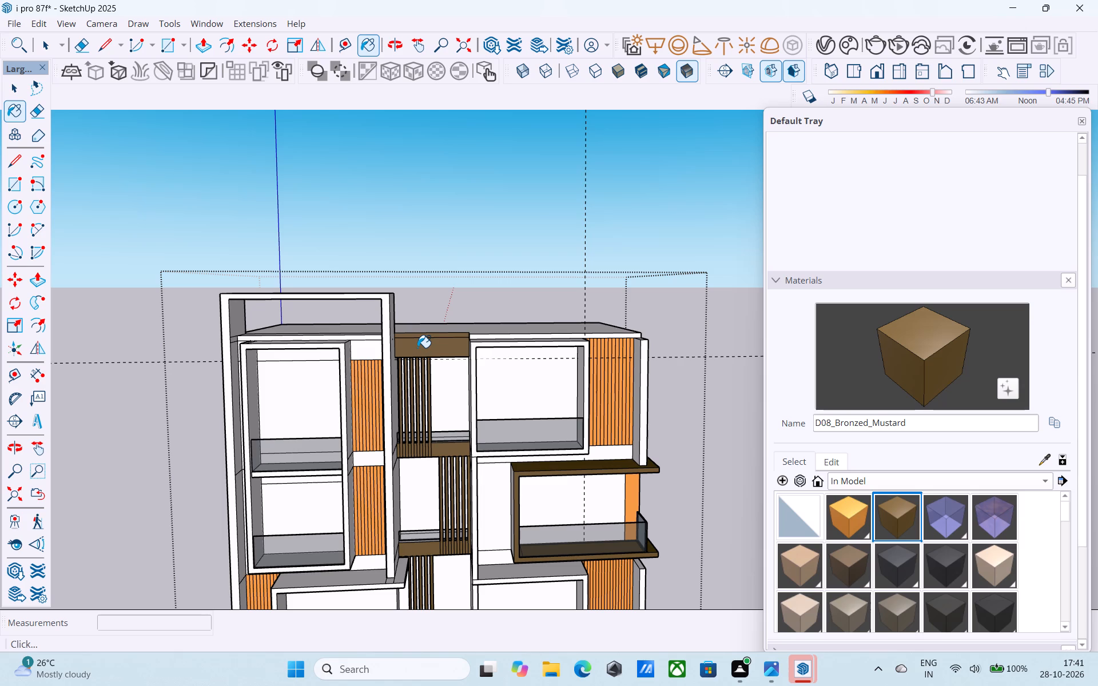
scroll(419, 340, "down", 5)
middle_click(419, 340)
scroll(430, 333, "down", 4)
middle_click_drag(438, 349, 415, 336)
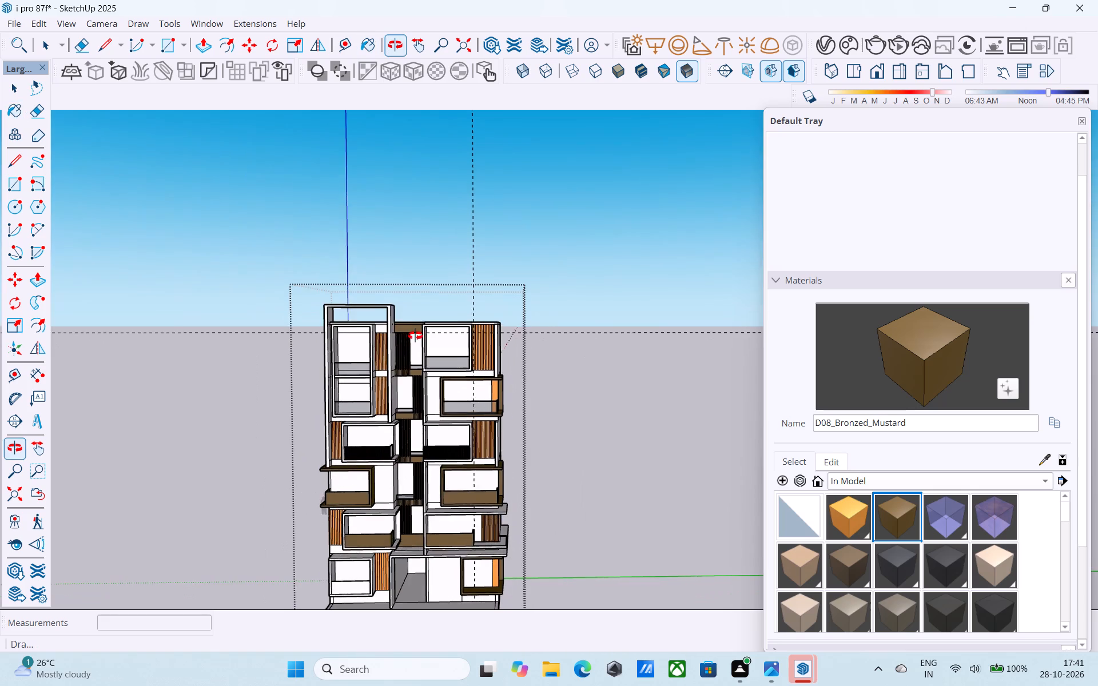
middle_click_drag(415, 336, 419, 337)
middle_click_drag(505, 346, 451, 346)
scroll(543, 361, "down", 4)
middle_click_drag(527, 356, 514, 353)
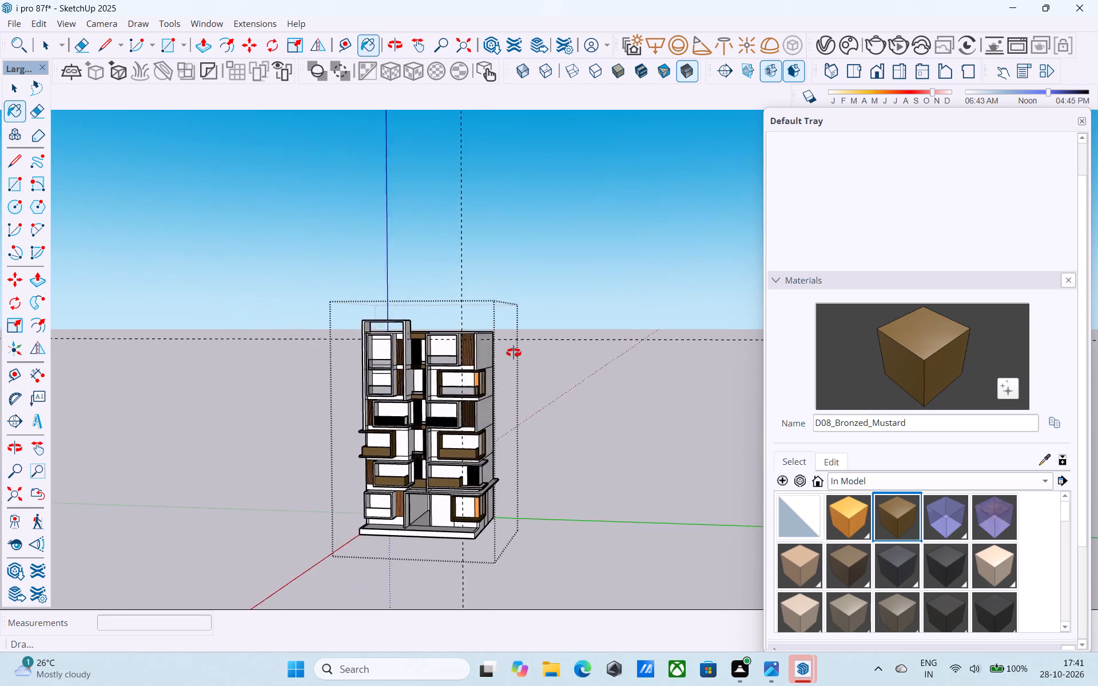
middle_click_drag(514, 353, 300, 378)
scroll(429, 405, "up", 6)
scroll(538, 395, "down", 1)
middle_click_drag(540, 405, 444, 429)
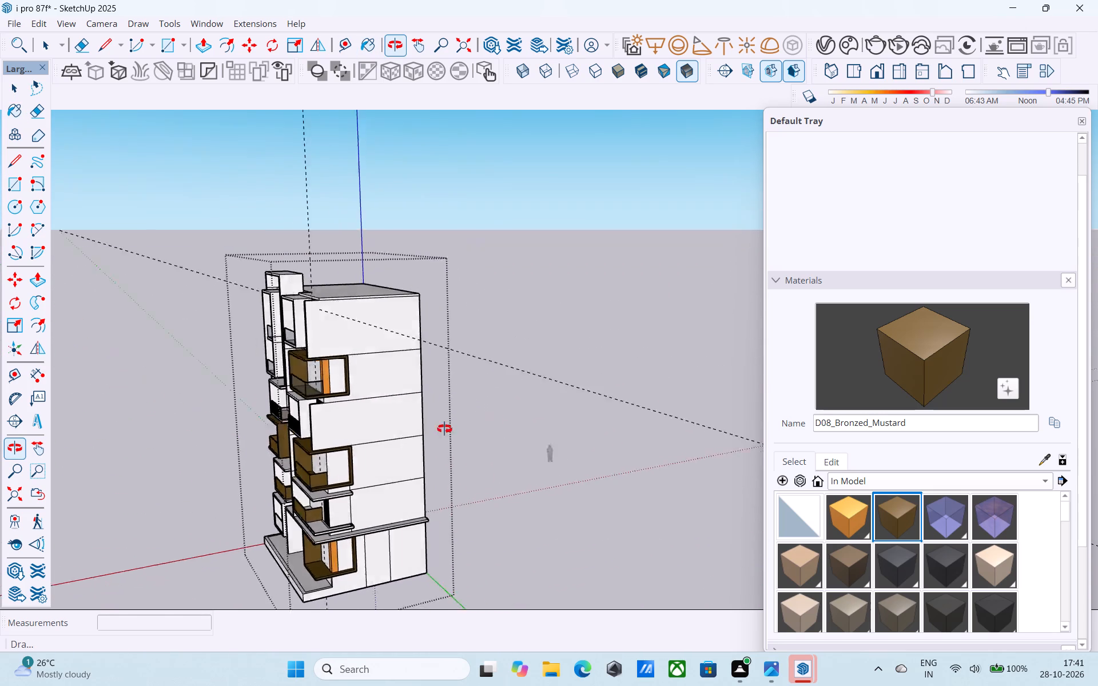
middle_click_drag(444, 429, 318, 444)
middle_click_drag(297, 456, 332, 438)
scroll(336, 437, "down", 5)
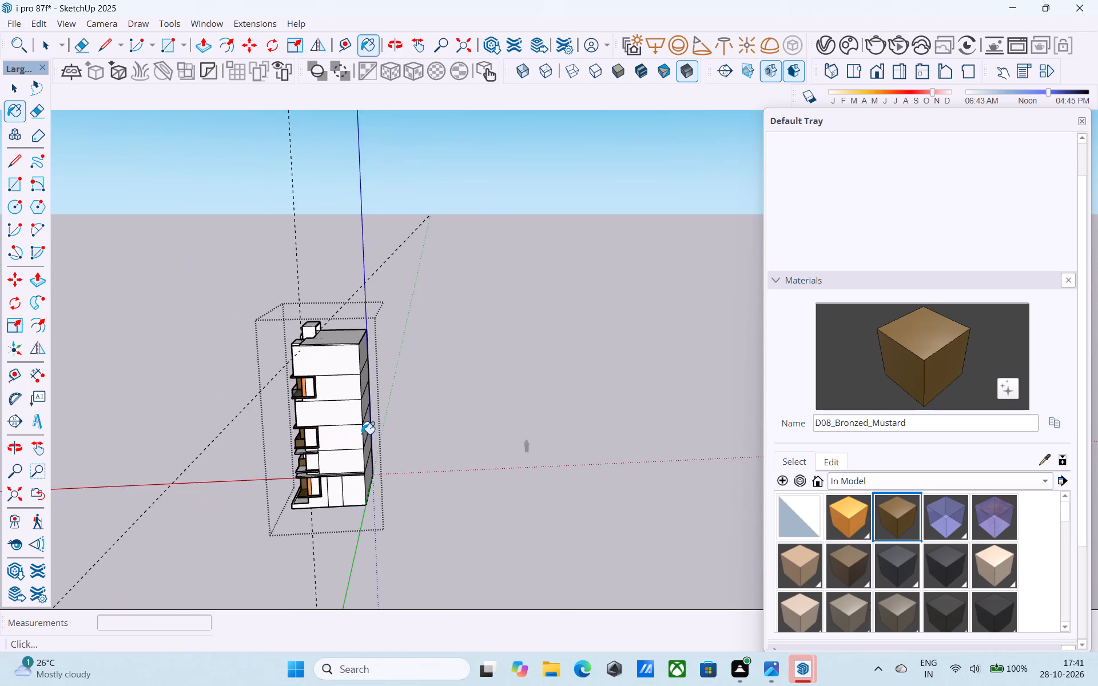
Erase the vertical line nearer the rear corner on the ground-floor side wall.
middle_click_drag(361, 444, 355, 455)
scroll(260, 521, "up", 16)
middle_click_drag(388, 454, 392, 421)
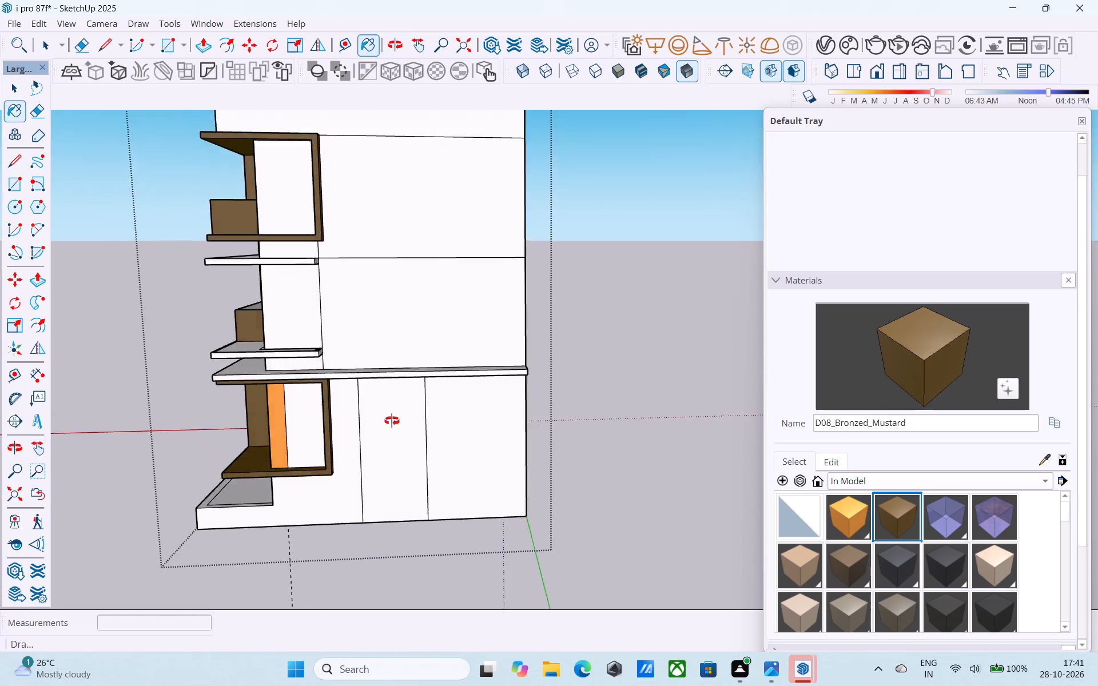
middle_click_drag(392, 421, 504, 339)
middle_click_drag(504, 339, 475, 344)
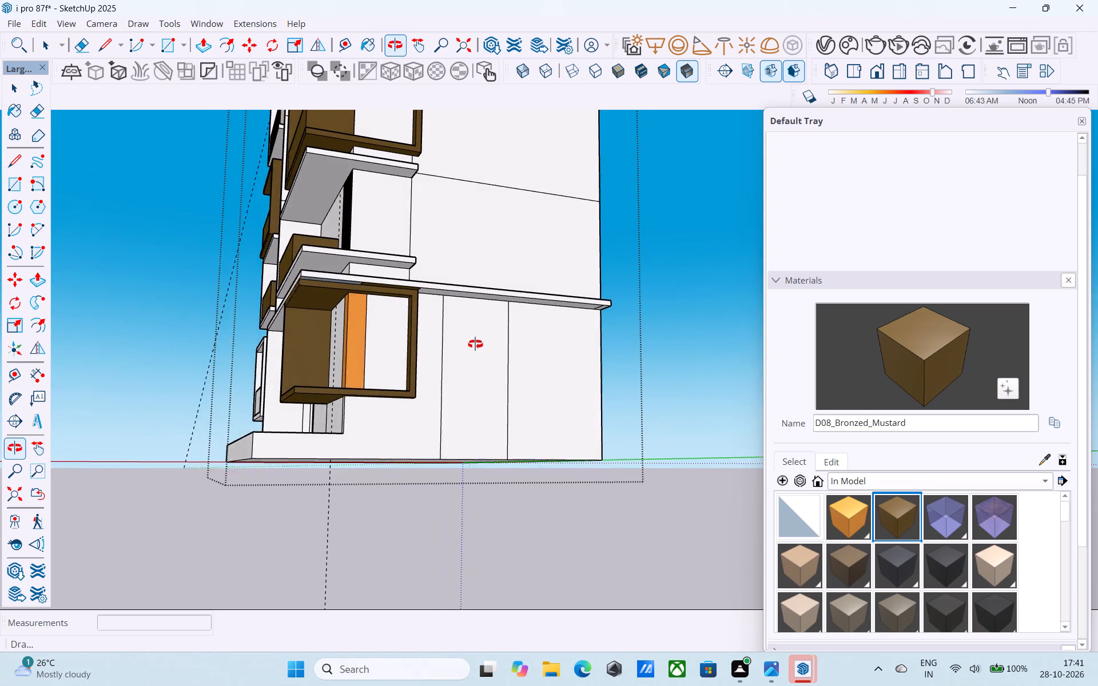
middle_click_drag(475, 344, 474, 346)
middle_click_drag(469, 350, 440, 361)
scroll(433, 388, "up", 3)
middle_click_drag(476, 421, 437, 430)
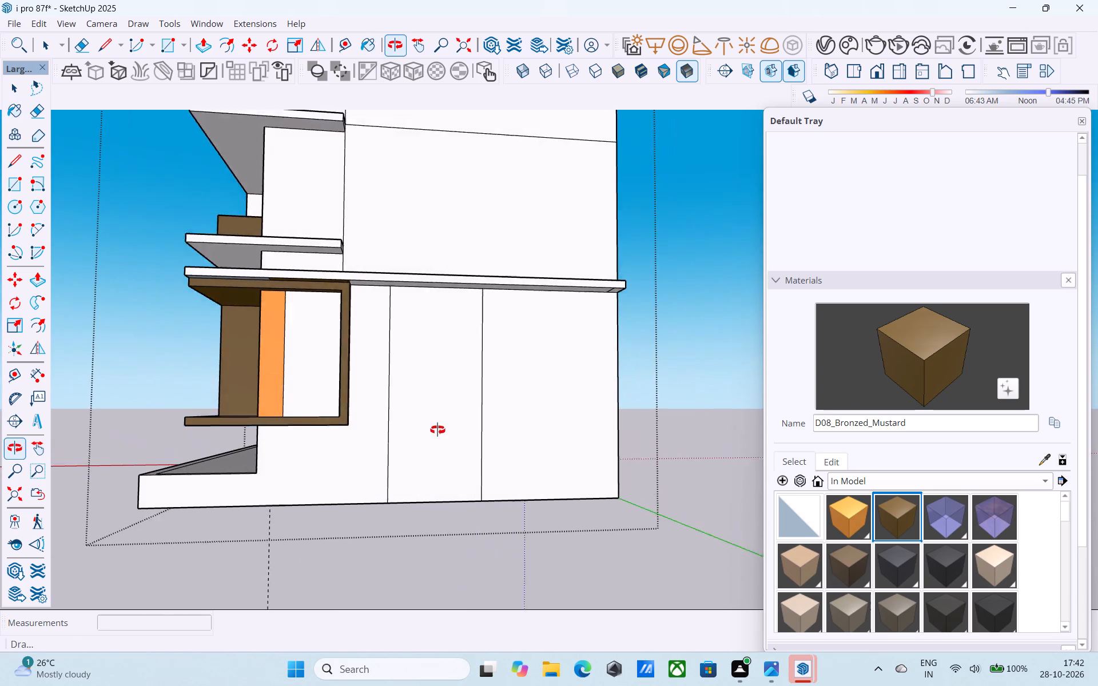
middle_click_drag(437, 430, 421, 440)
scroll(435, 432, "up", 1)
key("space")
scroll(468, 462, "down", 5)
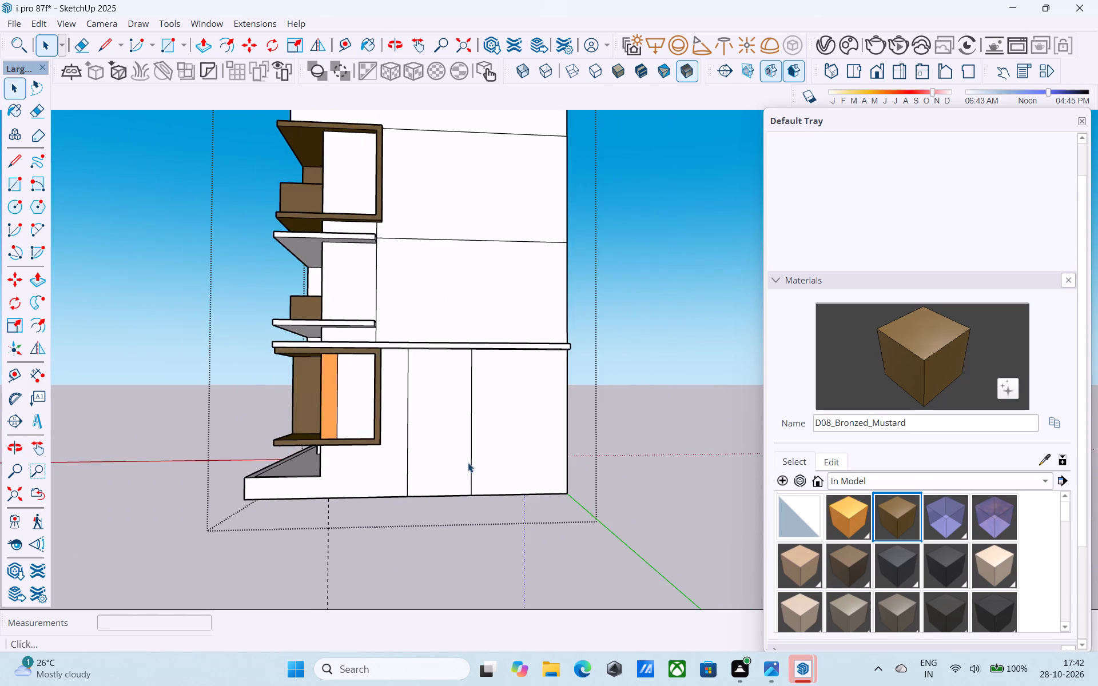
middle_click_drag(468, 462, 456, 454)
scroll(456, 454, "up", 4)
key("e")
left_click_drag(483, 450, 472, 444)
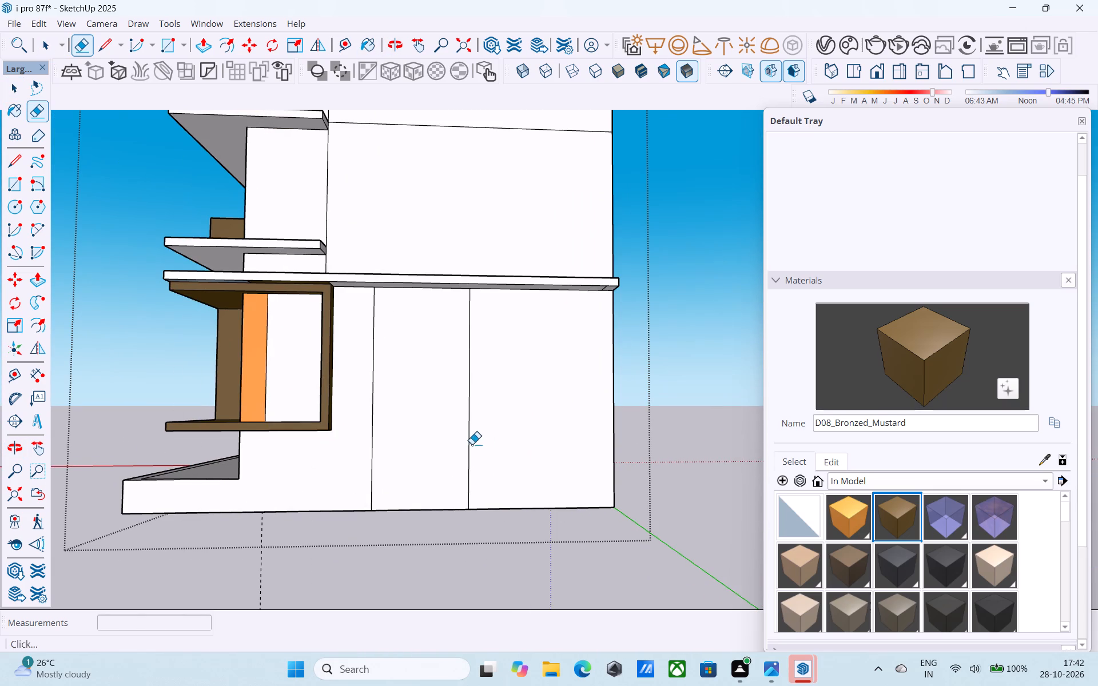
left_click_drag(472, 444, 467, 442)
key("space")
key("e")
left_click_drag(472, 485, 462, 488)
key("space")
Copy the remaining full-height vertical line on the ground-floor side wall 6' along the base toward the rear corner.
left_click(372, 473)
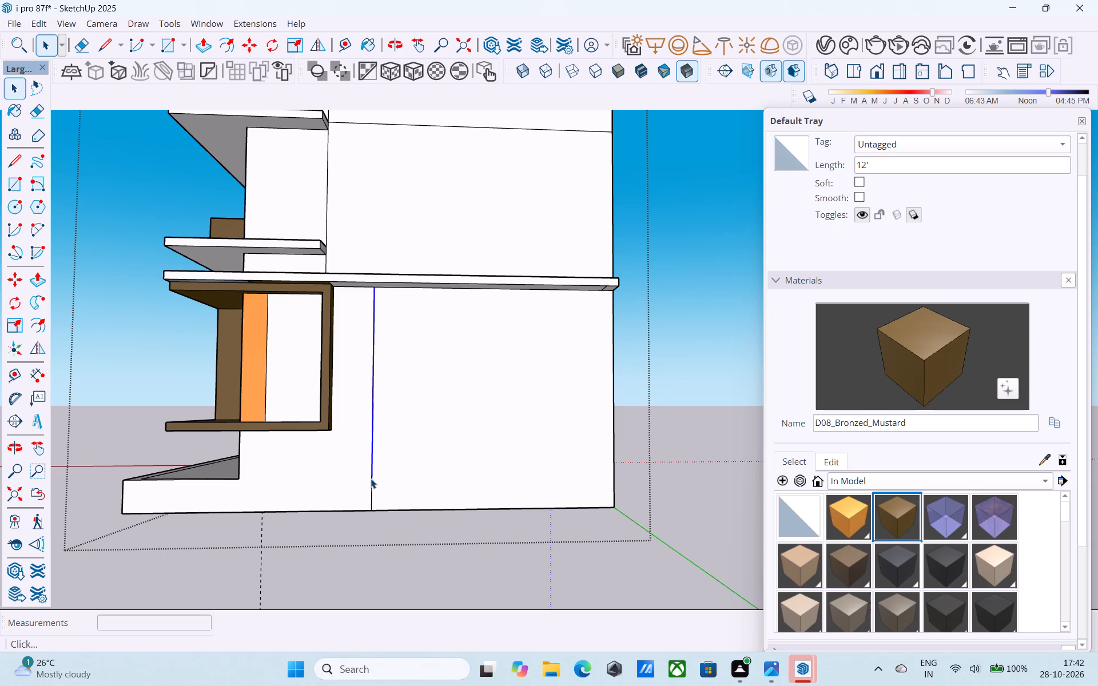
left_click(372, 496, "shift")
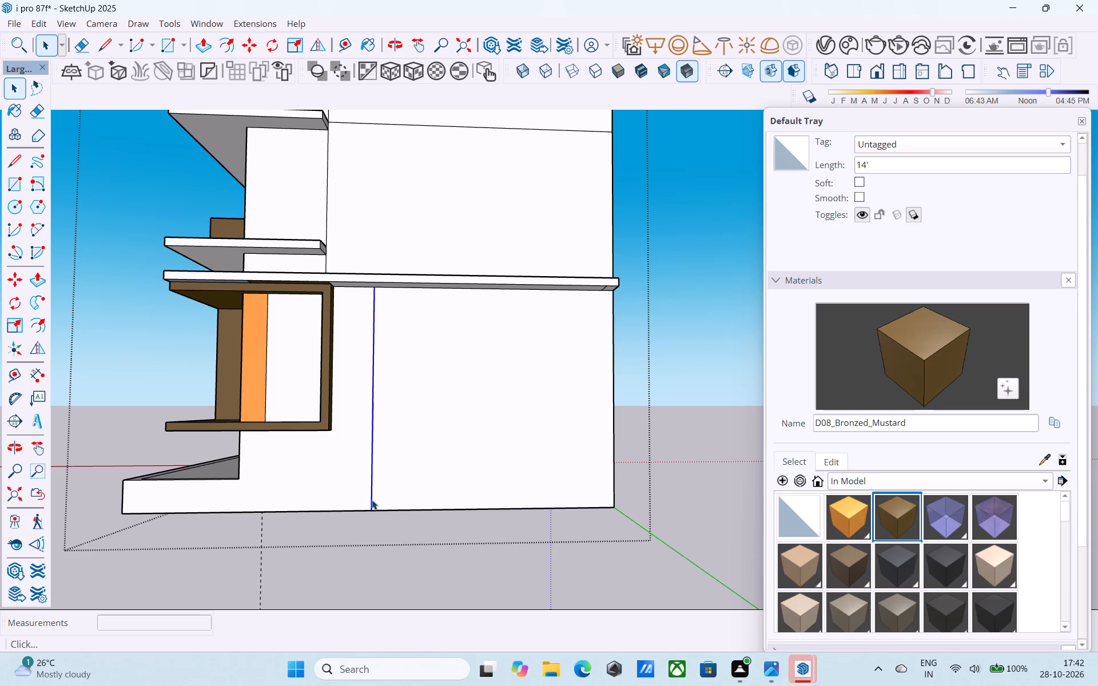
key("m")
left_click(369, 510)
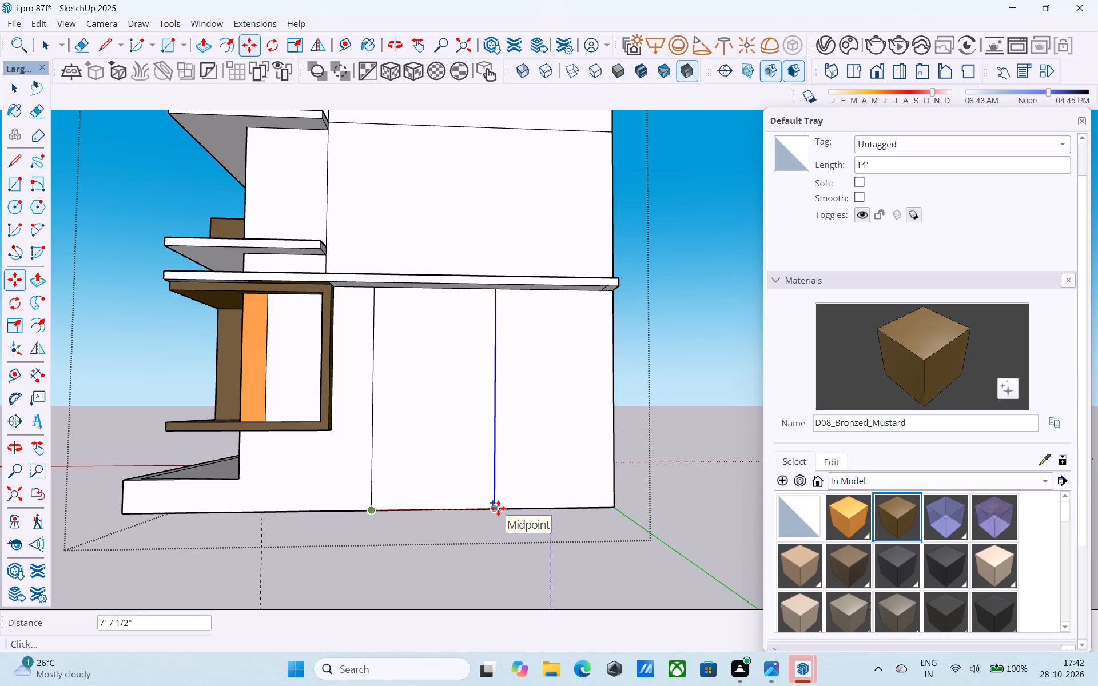
type("6'")
key("Return")
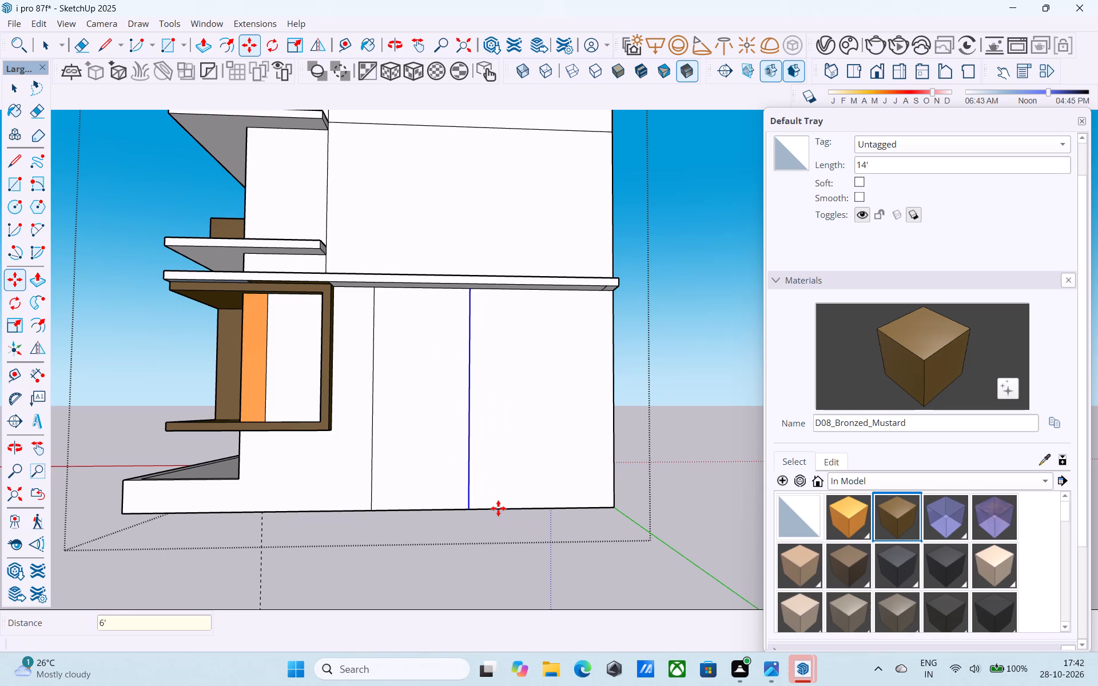
Set the copied vertical line's distance on the ground-floor side wall to 7'.
key("7")
key("apostrophe")
key("Return")
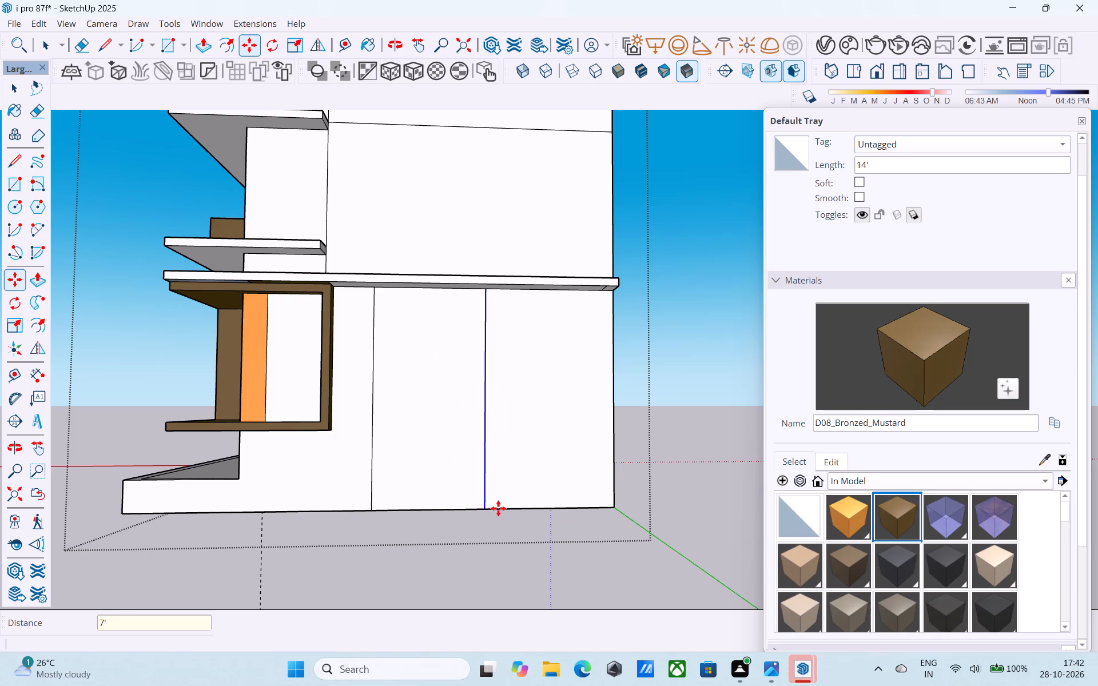
Draw a 69' vertical line from the base of the side wall's front division line up to the roof's top edge.
scroll(498, 508, "down", 2)
middle_click_drag(498, 510, 508, 545)
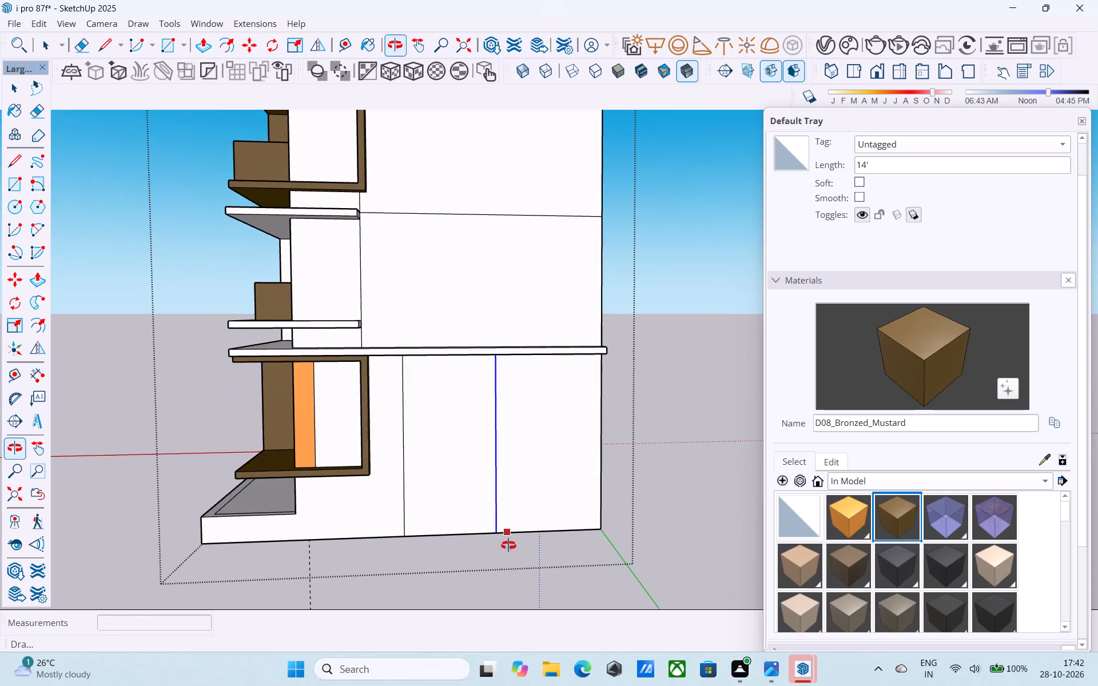
middle_click_drag(508, 545, 508, 545)
key("l")
left_click(399, 542)
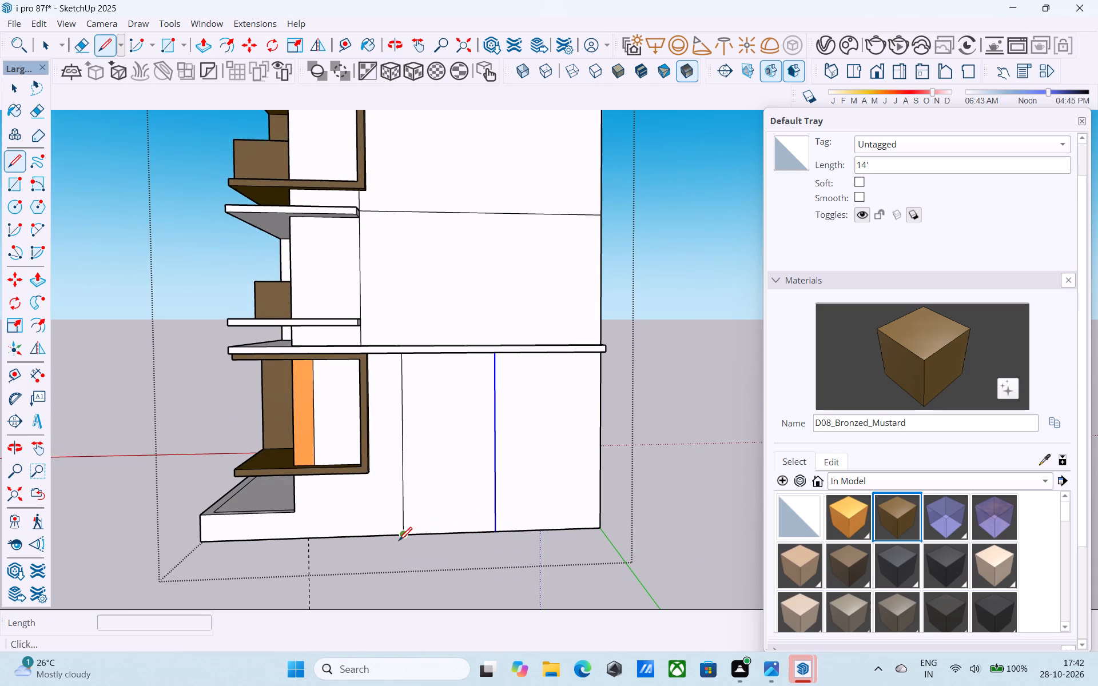
scroll(412, 517, "down", 7)
middle_click_drag(413, 517, 457, 685)
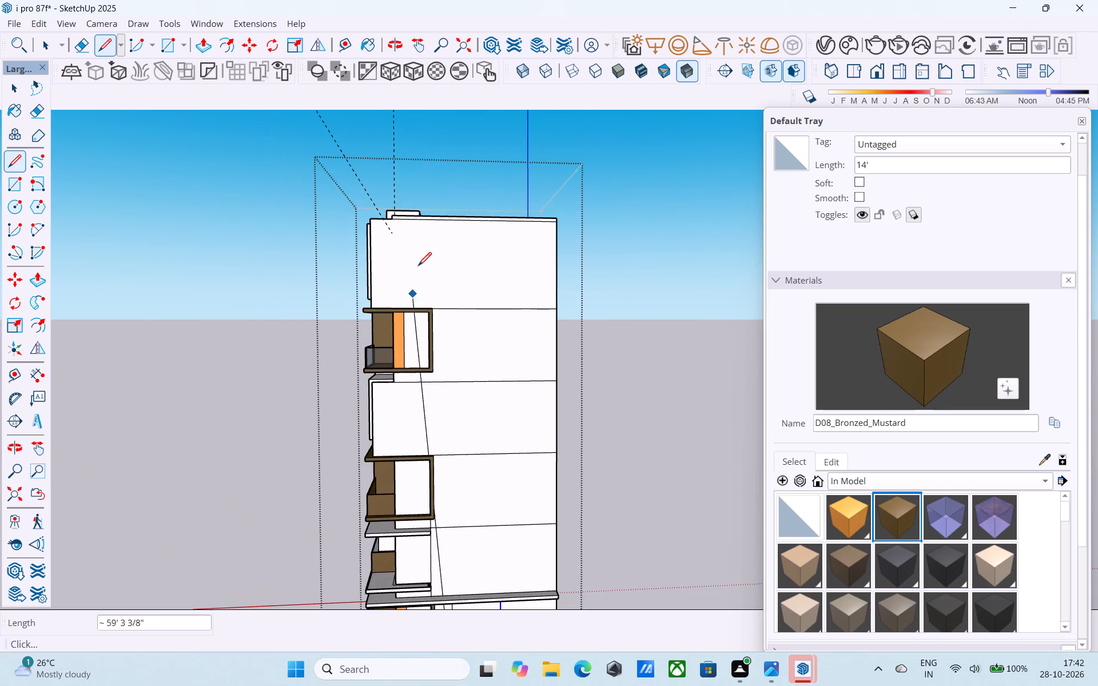
scroll(494, 214, "up", 10)
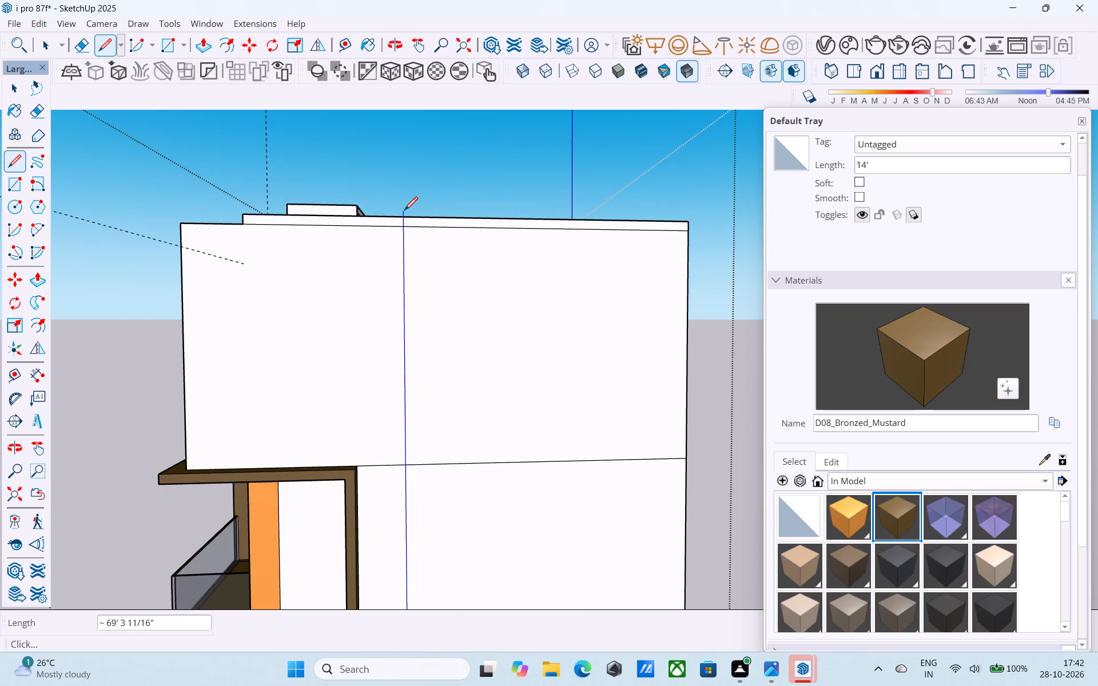
left_click(402, 217)
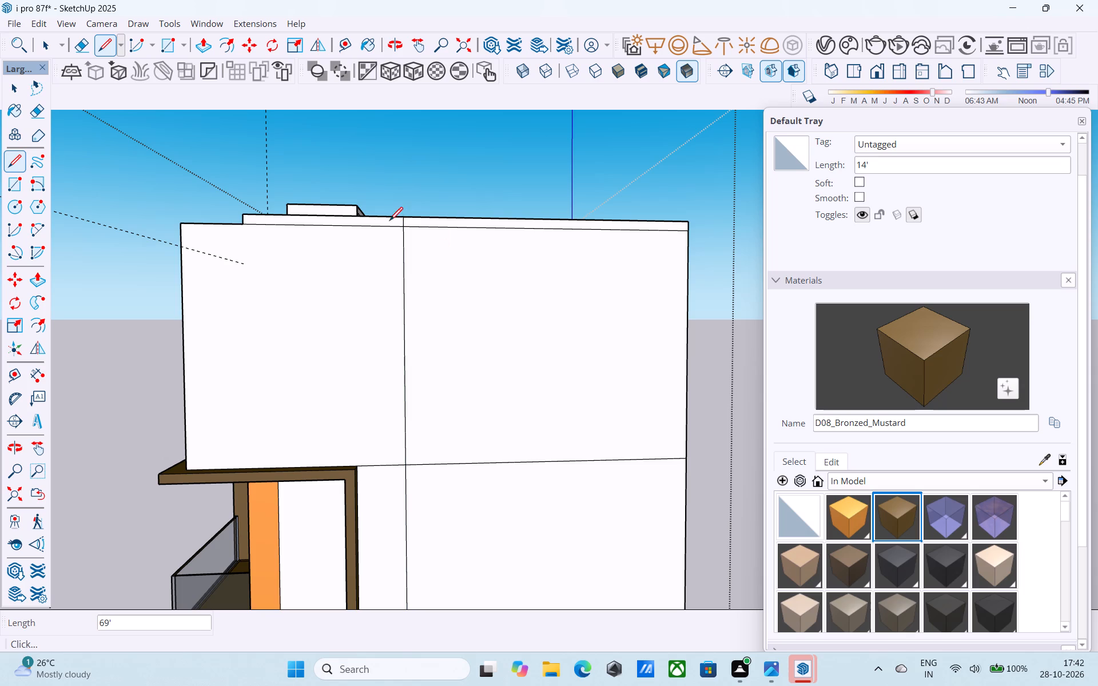
Draw a second vertical line from the base of the copied division line up the side wall to the roof's top edge.
scroll(361, 234, "down", 17)
scroll(385, 559, "up", 7)
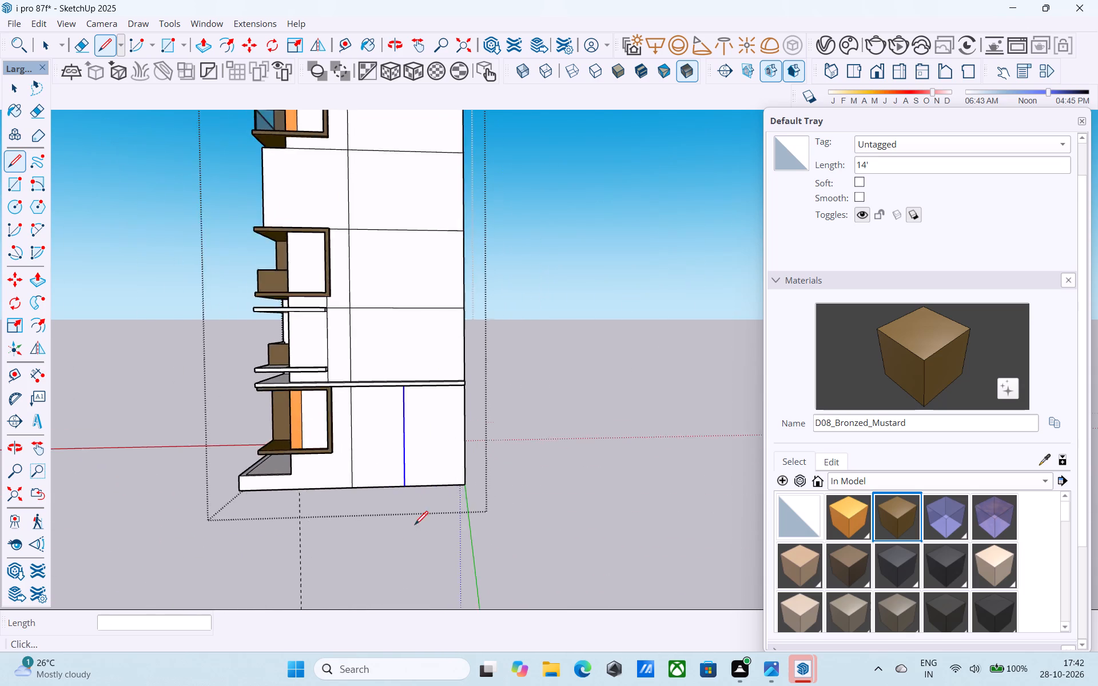
scroll(415, 526, "up", 8)
left_click(382, 458)
scroll(382, 459, "down", 6)
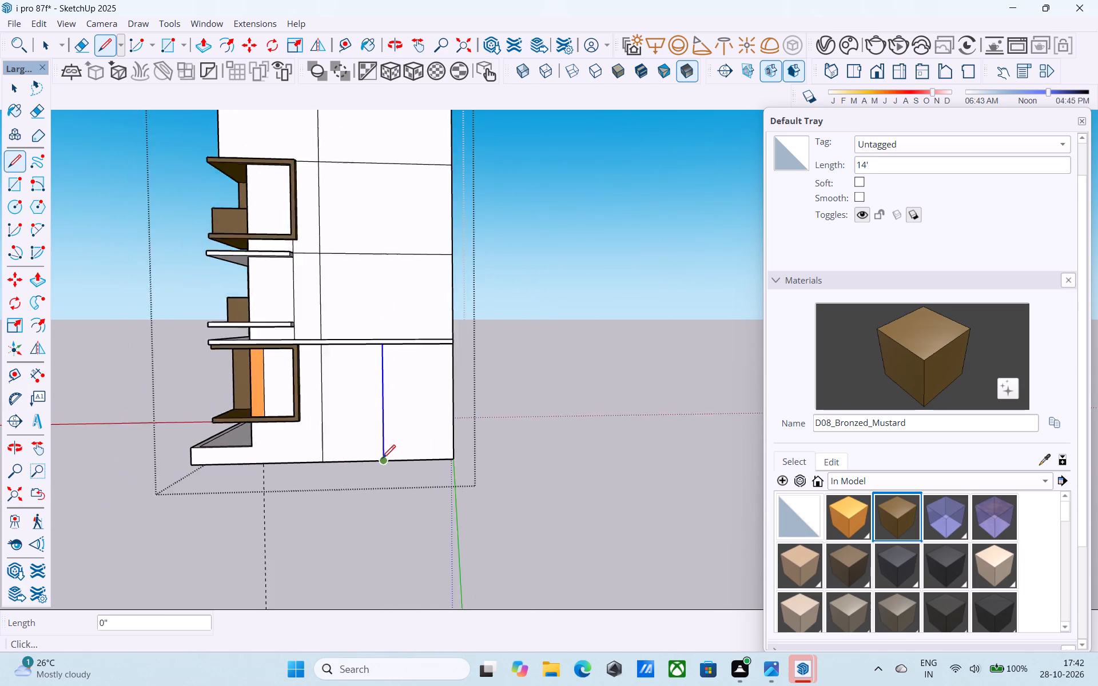
scroll(382, 460, "down", 6)
middle_click_drag(371, 453, 368, 612)
scroll(388, 307, "up", 14)
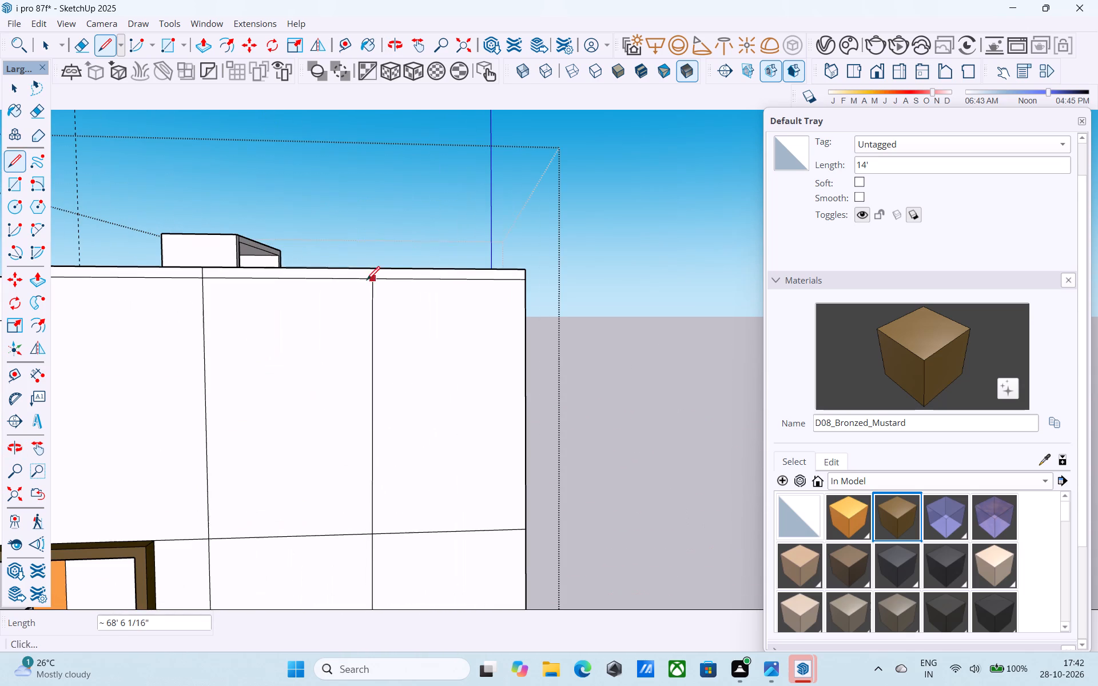
left_click(353, 266)
Examine the divided side wall, the whole front facade and the lower-floor balconies from several angles.
scroll(359, 266, "down", 5)
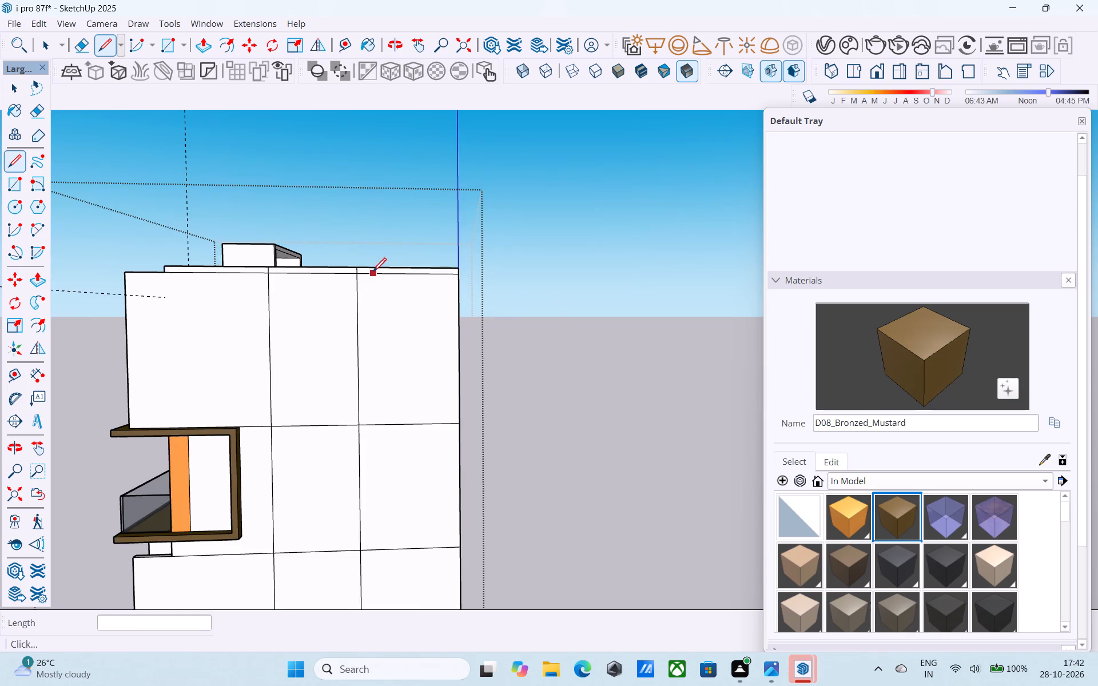
middle_click_drag(378, 274, 411, 278)
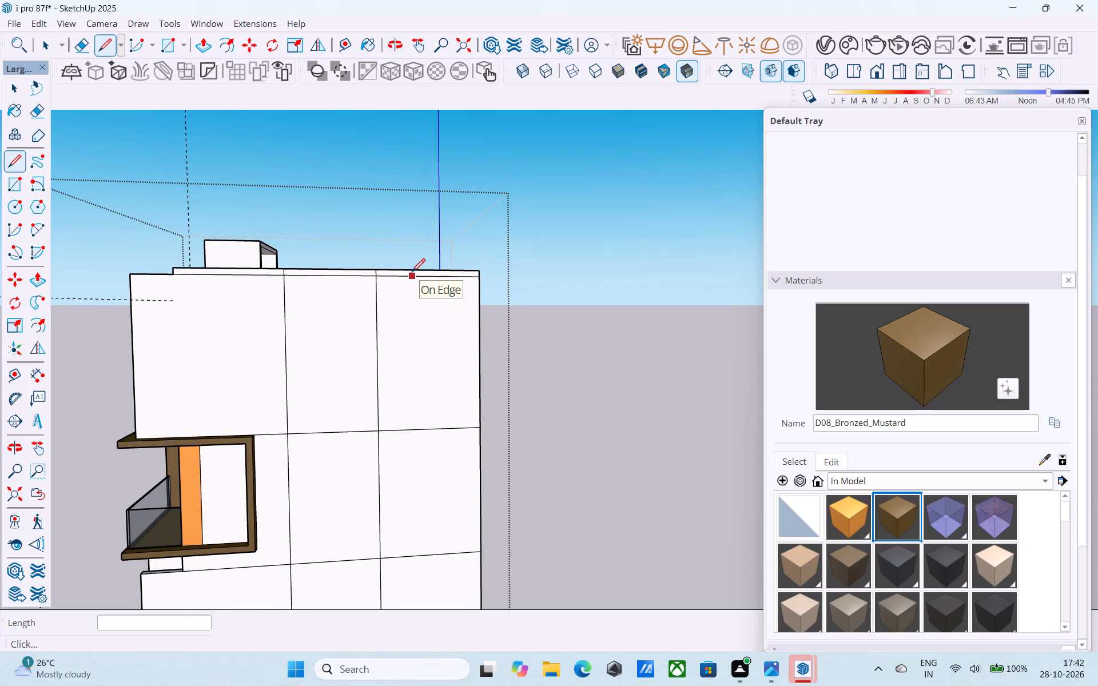
scroll(412, 272, "down", 6)
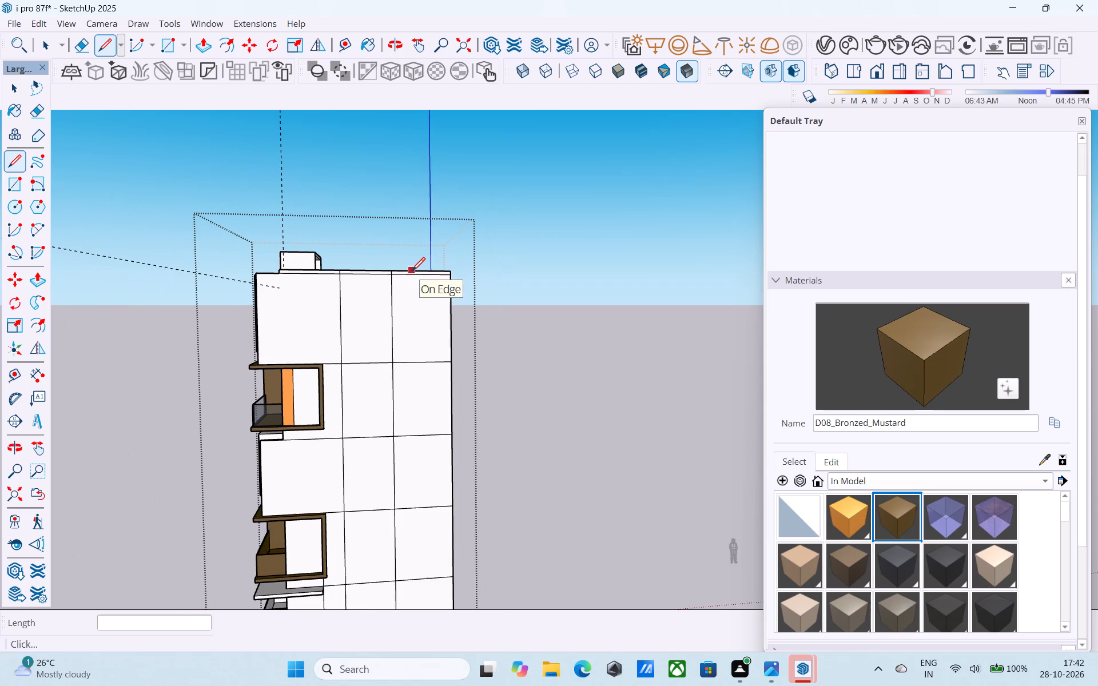
scroll(414, 272, "down", 6)
middle_click_drag(380, 396, 477, 457)
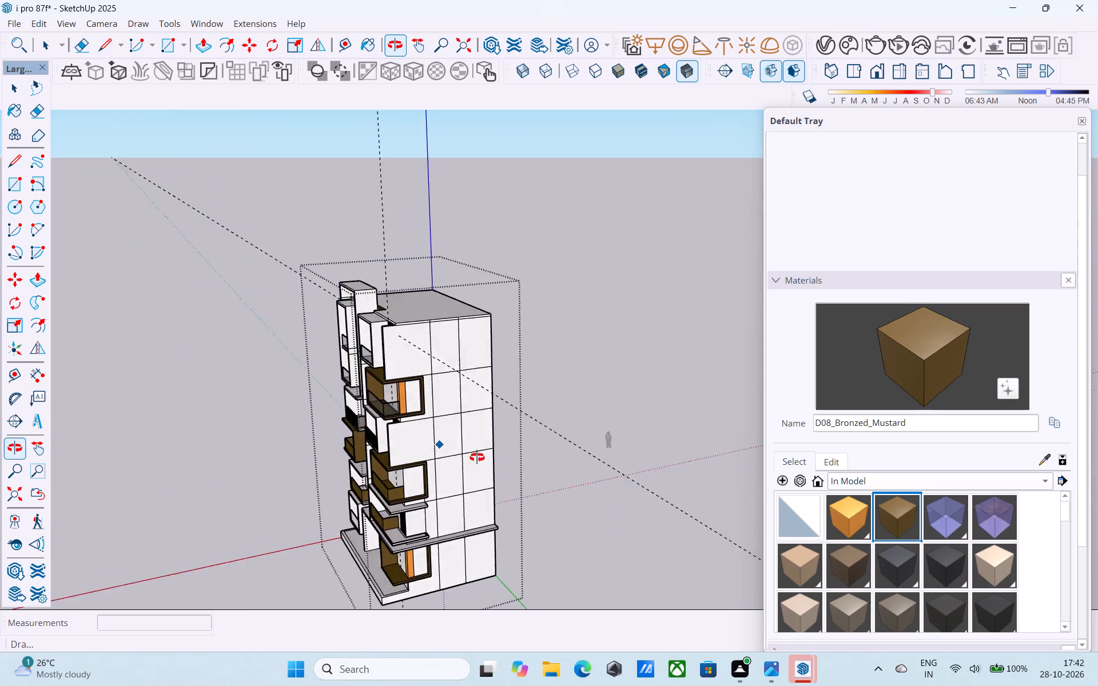
middle_click_drag(477, 457, 735, 415)
scroll(352, 416, "down", 3)
middle_click_drag(338, 416, 395, 420)
scroll(650, 405, "up", 2)
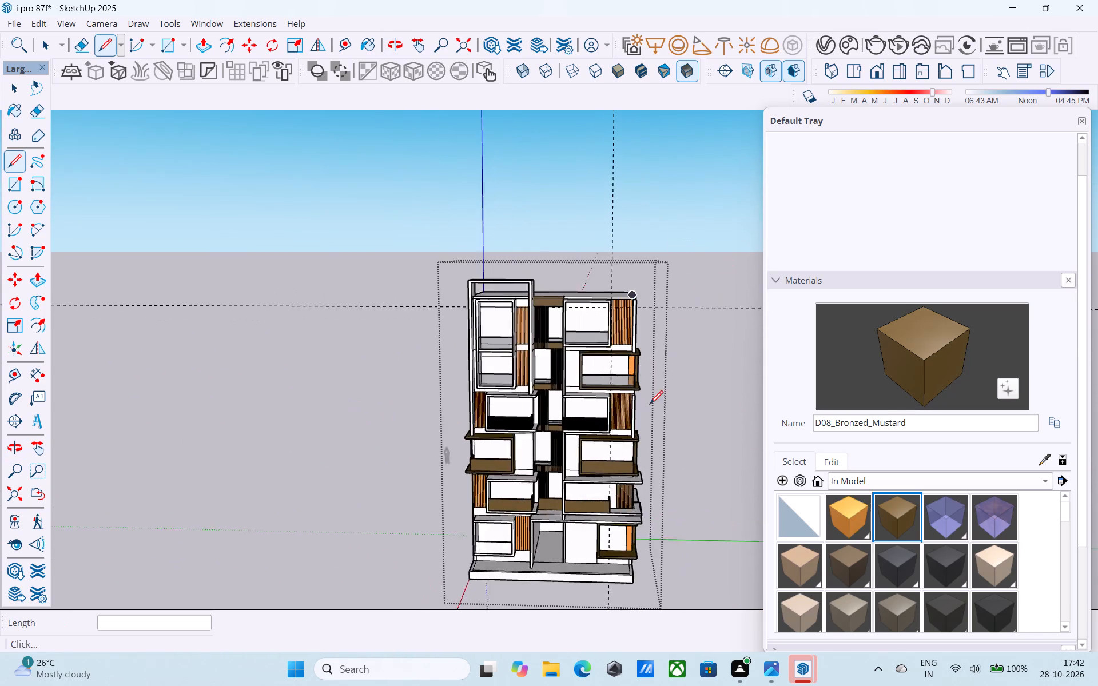
scroll(650, 405, "up", 7)
middle_click_drag(649, 402, 661, 374)
scroll(549, 378, "down", 4)
middle_click_drag(524, 388, 514, 398)
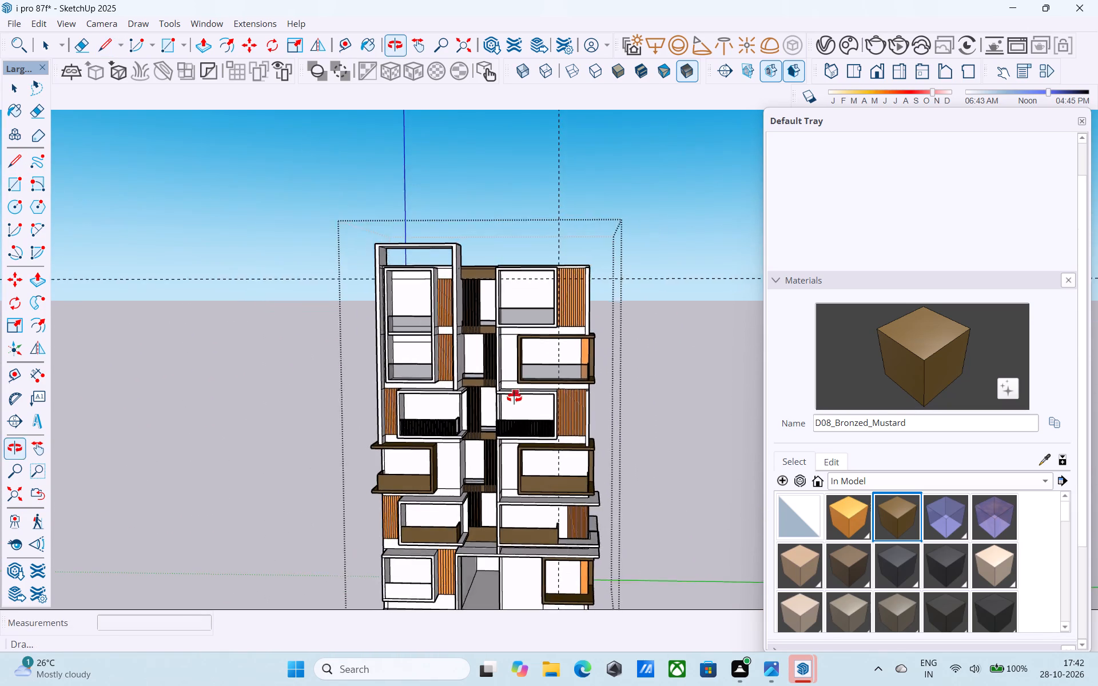
middle_click_drag(514, 398, 510, 398)
scroll(464, 350, "down", 5)
scroll(500, 475, "up", 11)
key("space")
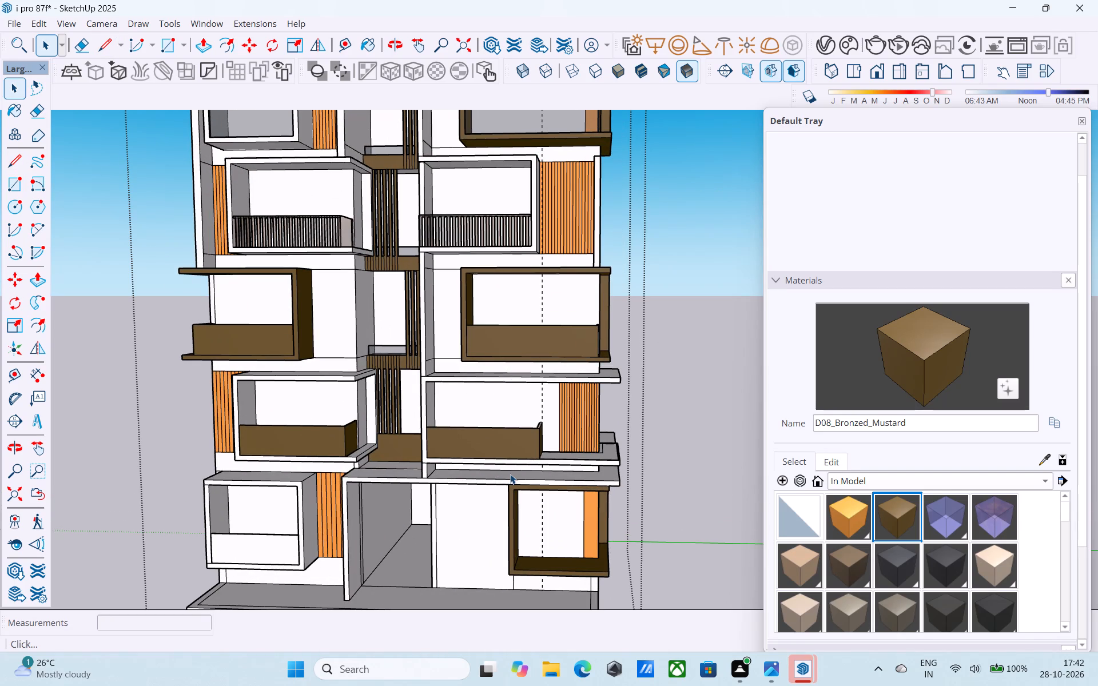
middle_click_drag(486, 461, 552, 410)
scroll(323, 490, "up", 8)
middle_click_drag(288, 472, 304, 512)
scroll(303, 504, "down", 13)
scroll(350, 490, "up", 10)
middle_click_drag(312, 506, 355, 541)
scroll(292, 464, "down", 5)
middle_click_drag(309, 515, 297, 568)
scroll(304, 410, "down", 5)
middle_click_drag(365, 543, 380, 549)
scroll(357, 540, "up", 9)
middle_click_drag(297, 498, 282, 546)
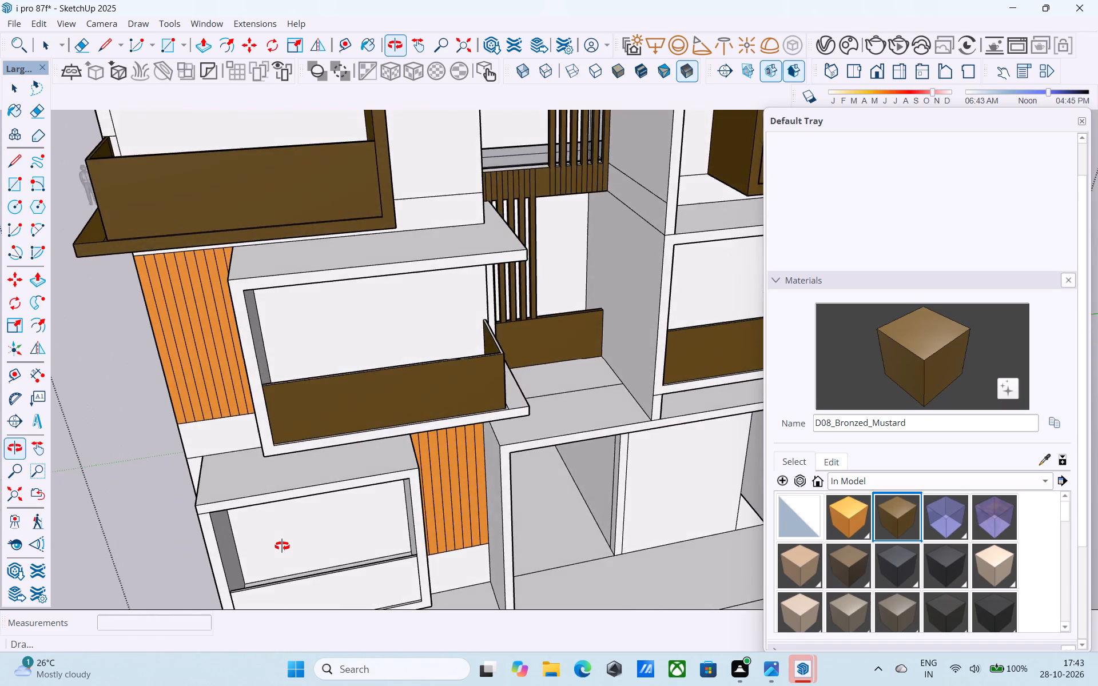
middle_click_drag(282, 546, 283, 512)
scroll(337, 390, "down", 9)
middle_click_drag(351, 478, 354, 557)
scroll(351, 557, "up", 6)
scroll(339, 545, "down", 4)
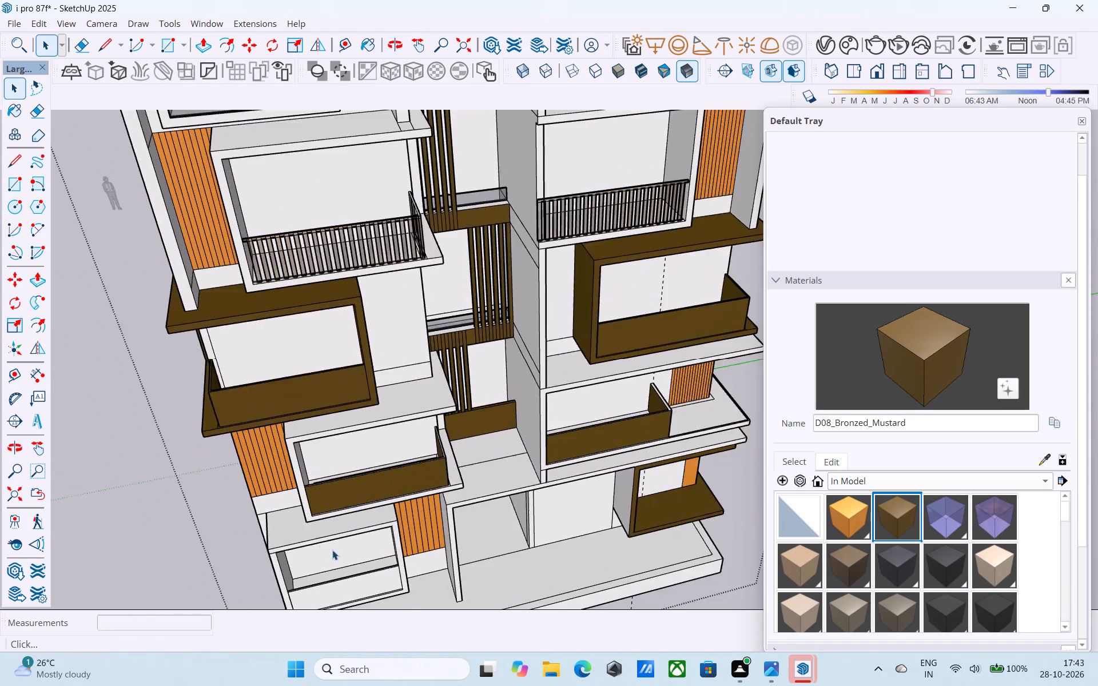
Offset the back wall face inside the ground-floor balcony beside the orange strip panel inward by 6".
middle_click_drag(329, 548, 317, 486)
scroll(319, 484, "up", 9)
middle_click_drag(290, 444, 310, 504)
scroll(301, 496, "up", 3)
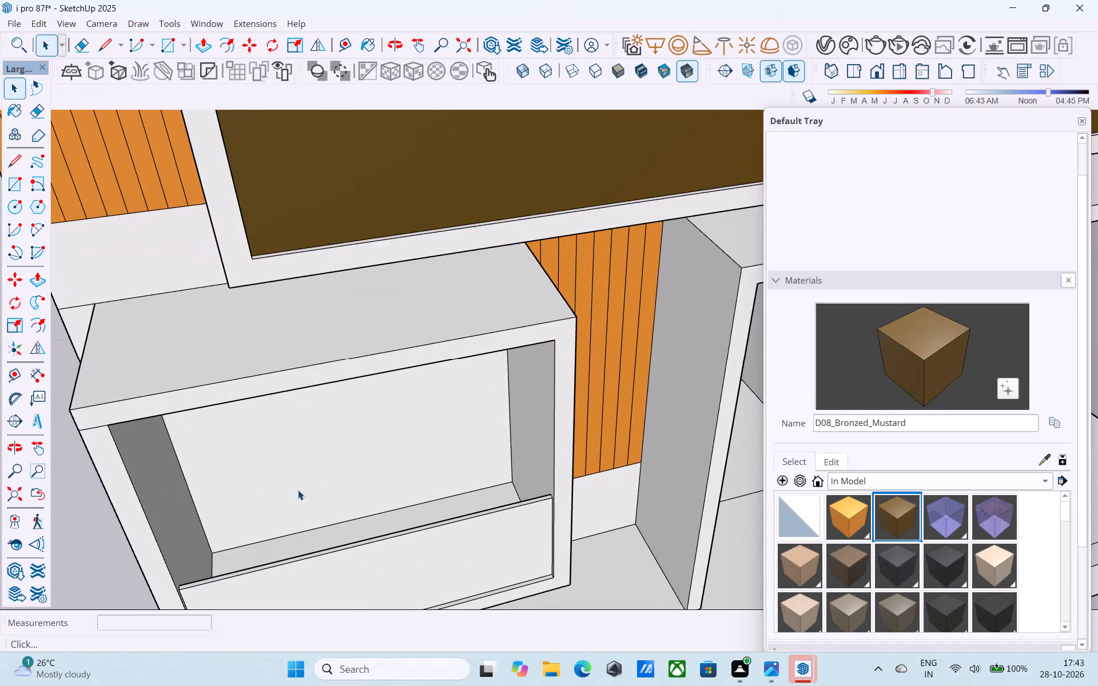
left_click(297, 490)
middle_click_drag(291, 489, 299, 461)
middle_click_drag(297, 448, 295, 508)
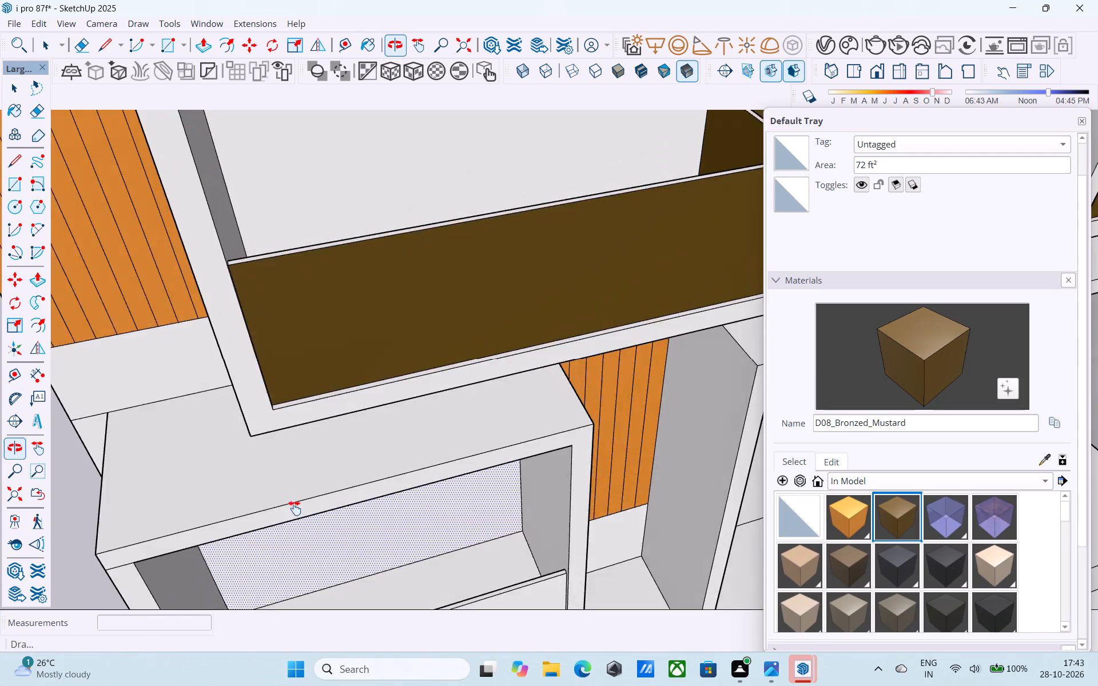
middle_click_drag(295, 508, 269, 383)
middle_click_drag(284, 480, 308, 343)
scroll(334, 451, "up", 4, "shift")
middle_click_drag(333, 451, 325, 437, "shift")
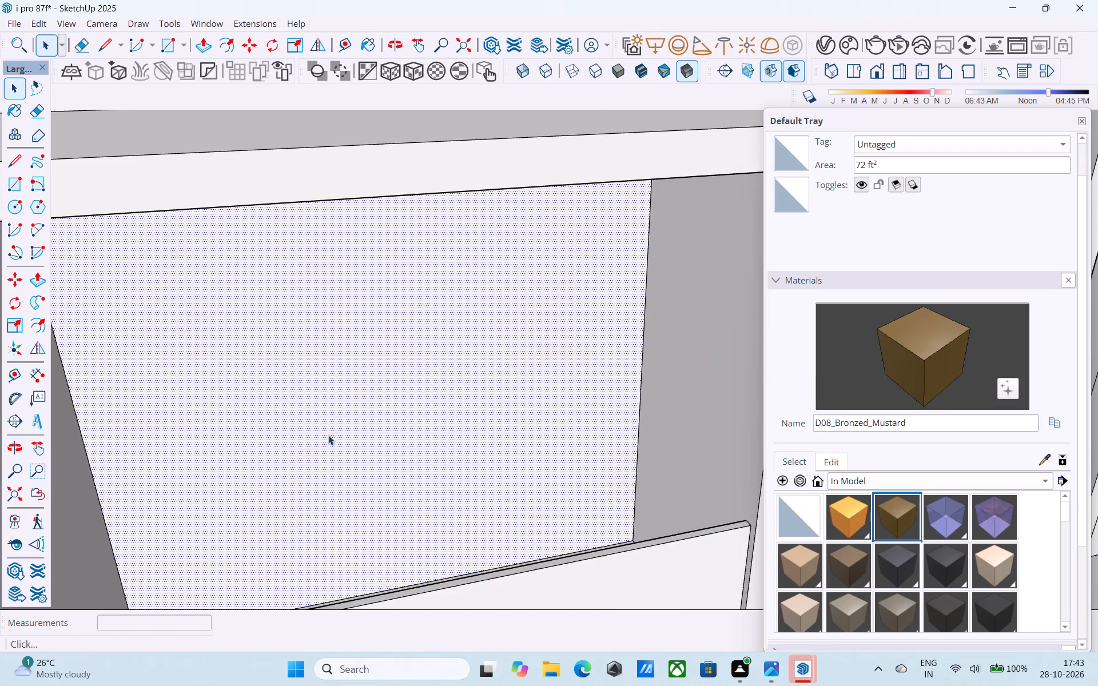
scroll(328, 435, "up", 1, "shift")
middle_click_drag(313, 477, 319, 432)
key("f")
left_click(325, 421)
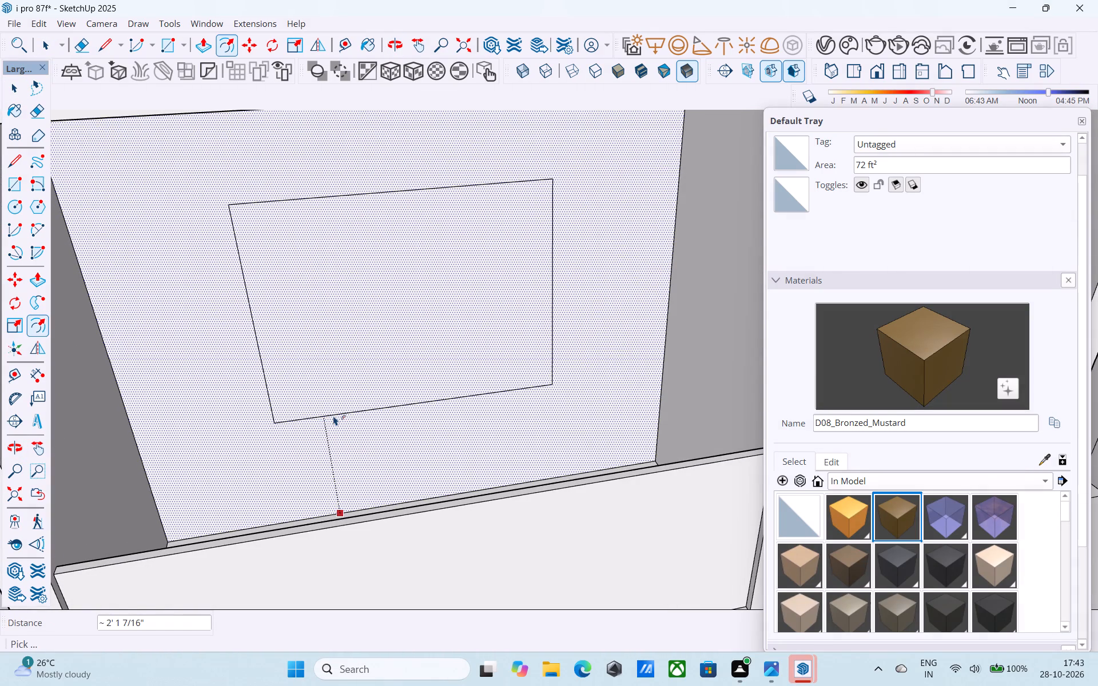
type("6\"")
key("Return")
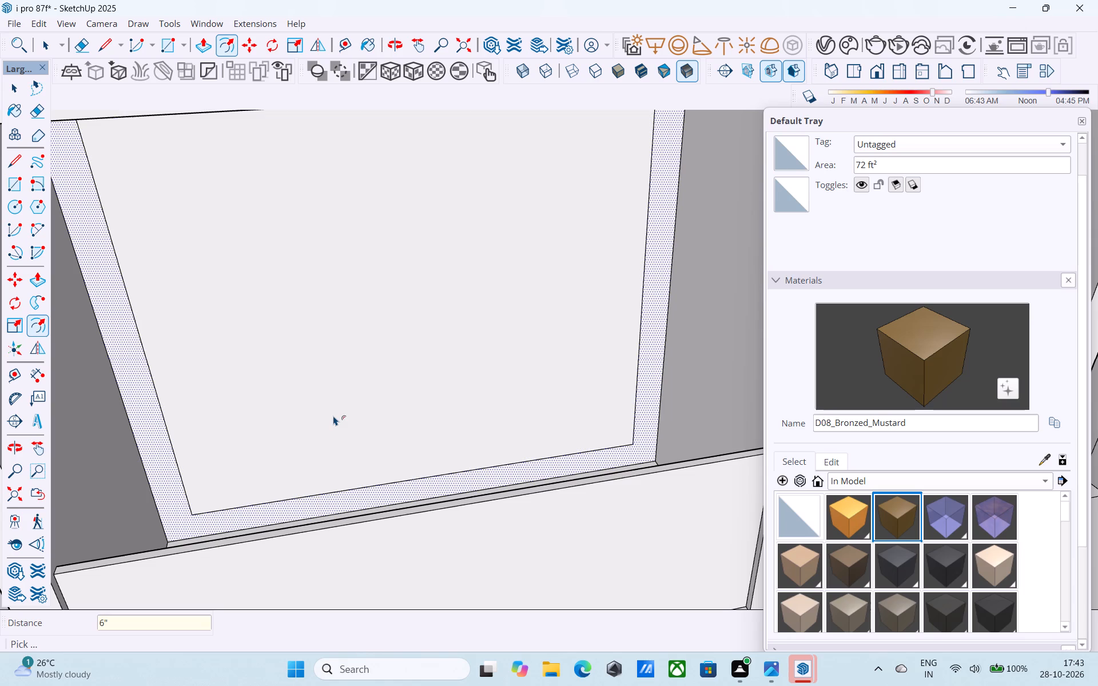
key("space")
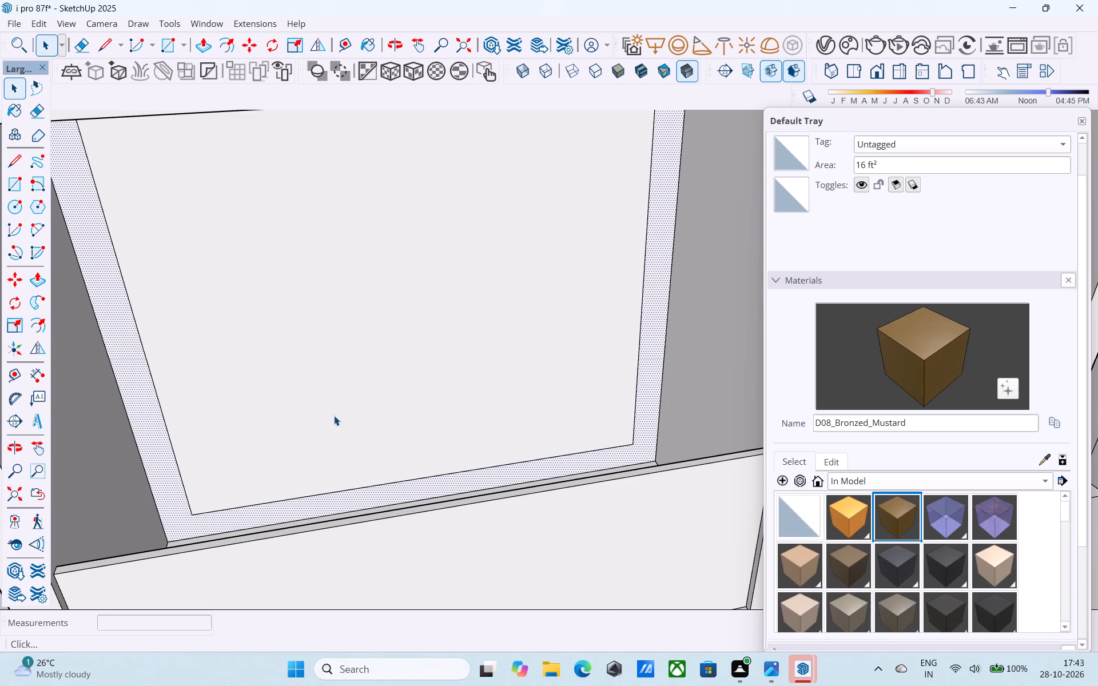
Paint the front parapet of that ground-floor balcony with D08_Bronzed_Mustard.
scroll(334, 416, "down", 7)
middle_click_drag(334, 416, 333, 396)
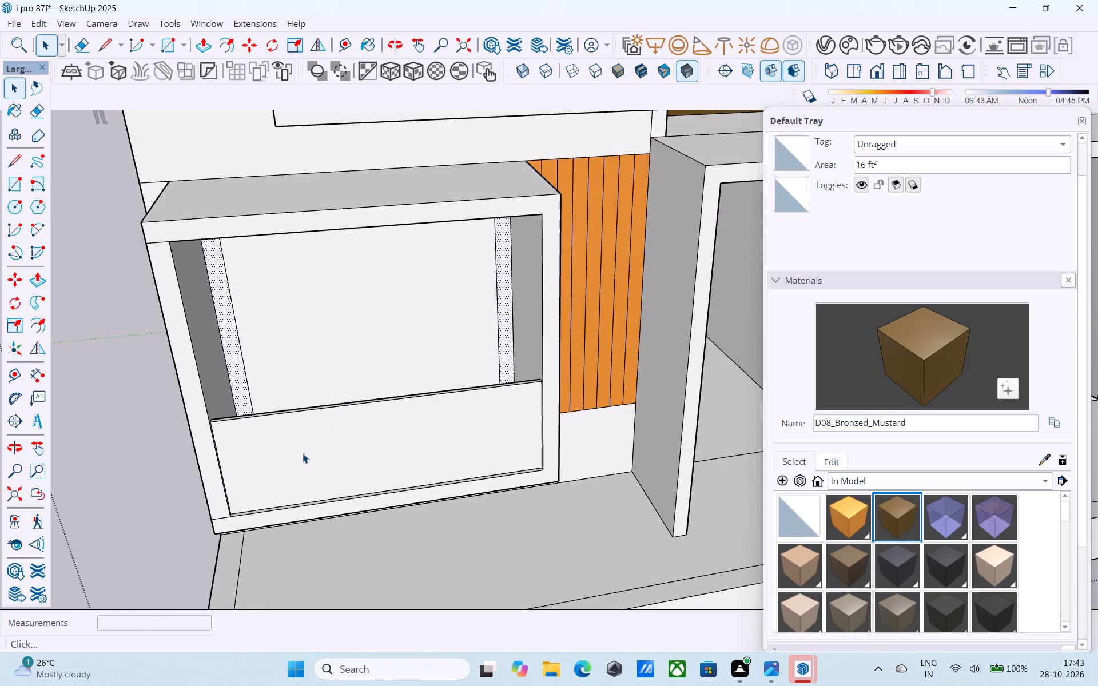
scroll(303, 453, "down", 5)
middle_click_drag(317, 482, 319, 448)
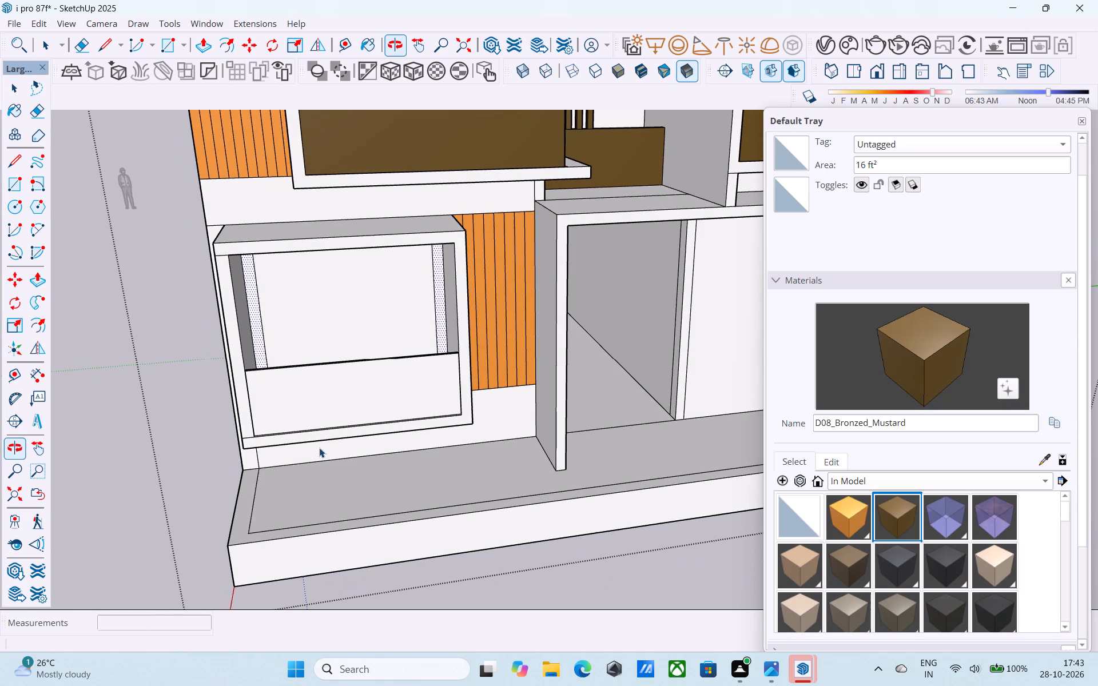
scroll(313, 477, "down", 5)
middle_click_drag(313, 478, 319, 434)
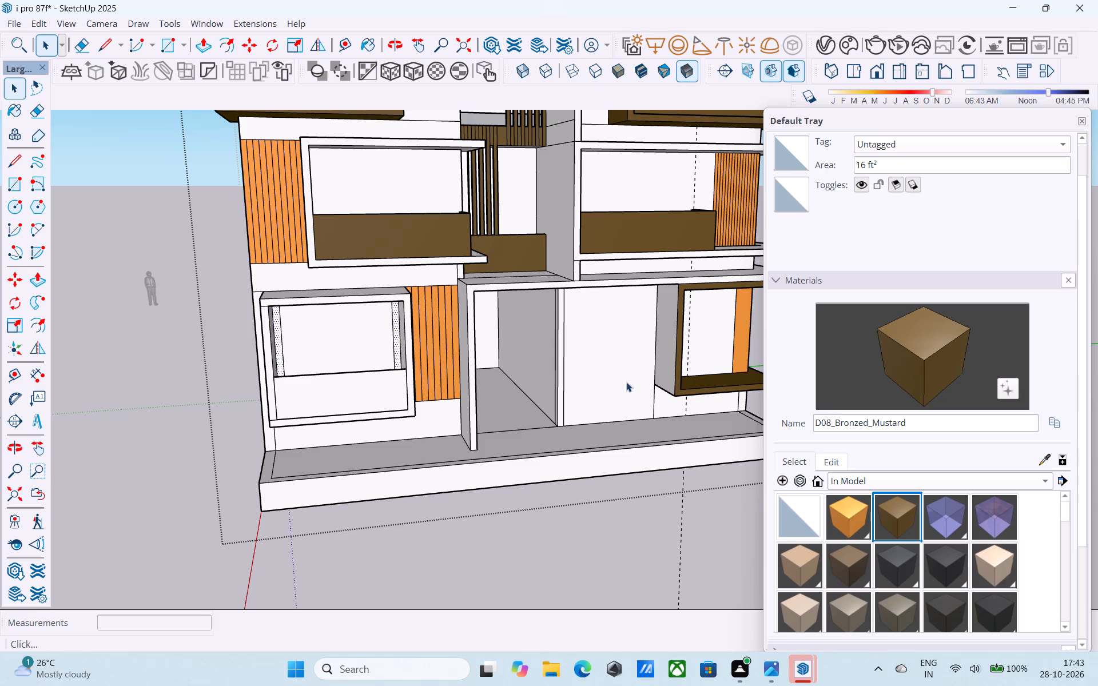
left_click(952, 354)
left_click(343, 393)
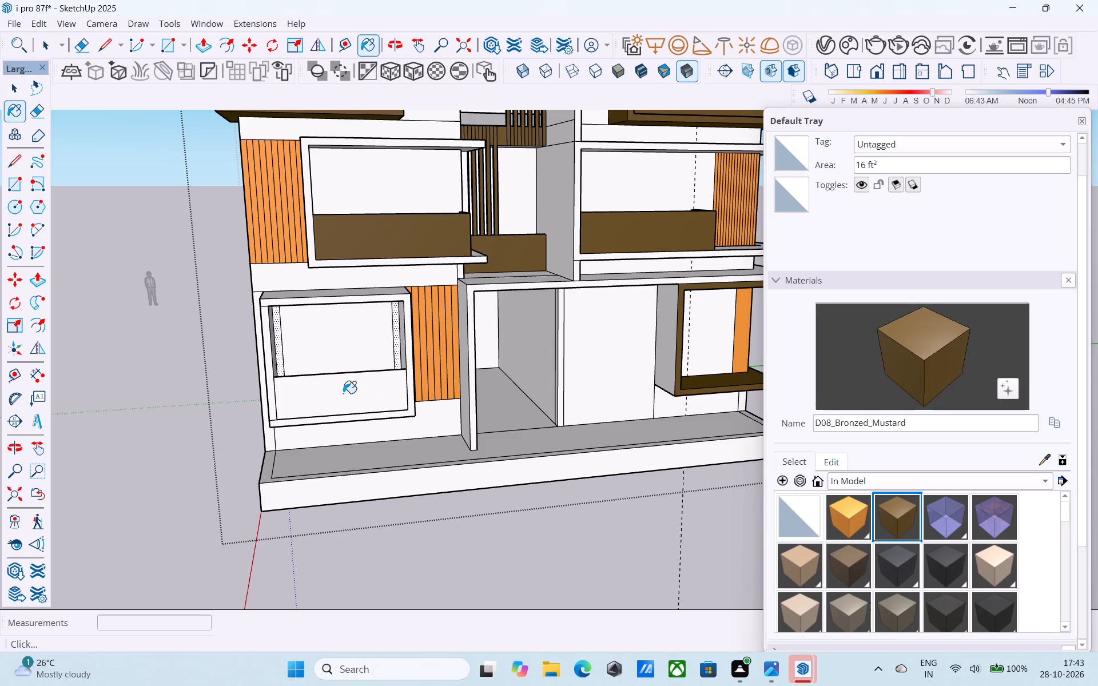
Examine the front facade's balconies and parapet colours, from the whole building to close range.
scroll(343, 405, "down", 5)
middle_click_drag(340, 461, 296, 473)
scroll(304, 488, "down", 5)
middle_click_drag(479, 402, 447, 386)
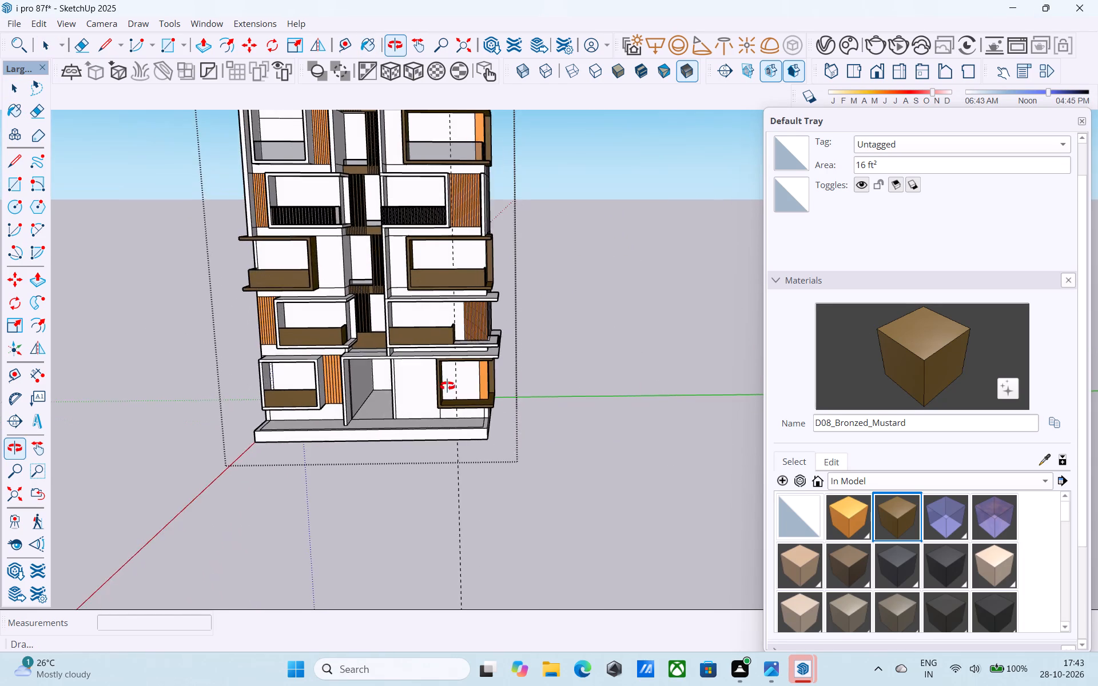
middle_click_drag(447, 386, 420, 392)
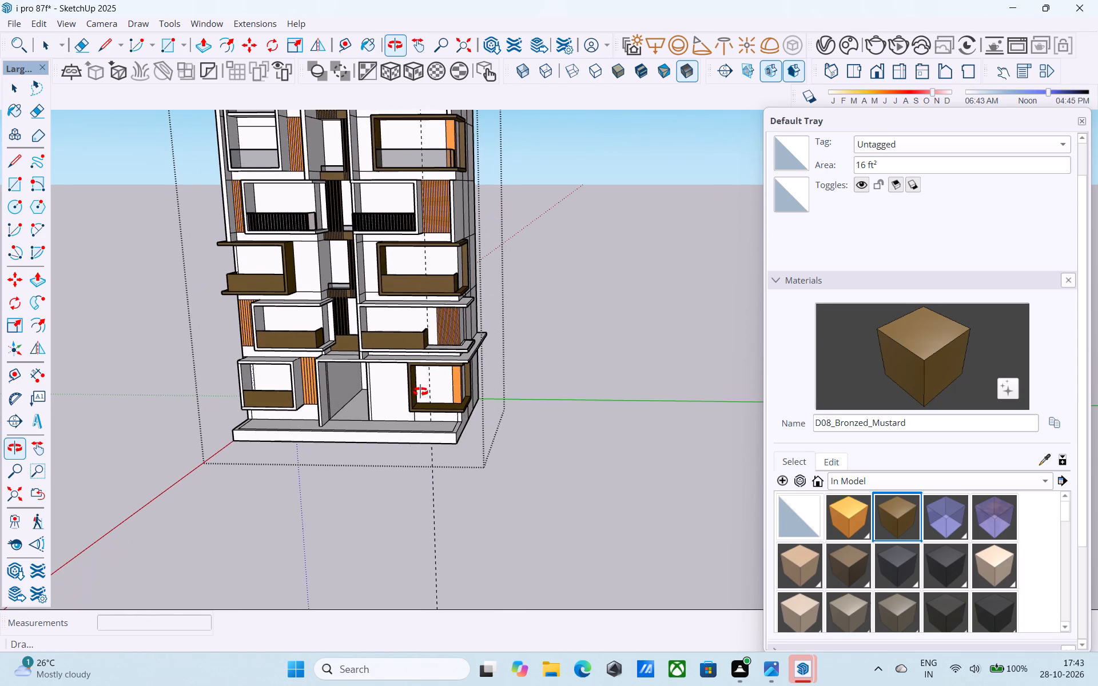
middle_click_drag(420, 392, 419, 384)
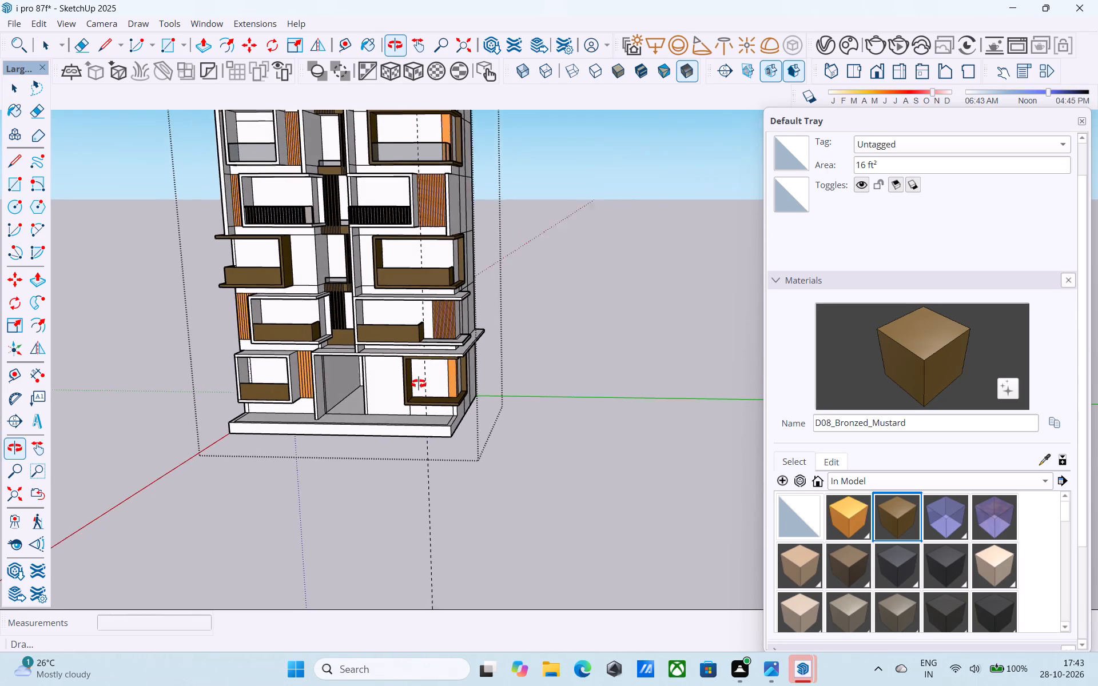
middle_click_drag(419, 384, 419, 383)
scroll(419, 383, "up", 4)
scroll(431, 388, "down", 3)
scroll(415, 435, "down", 4)
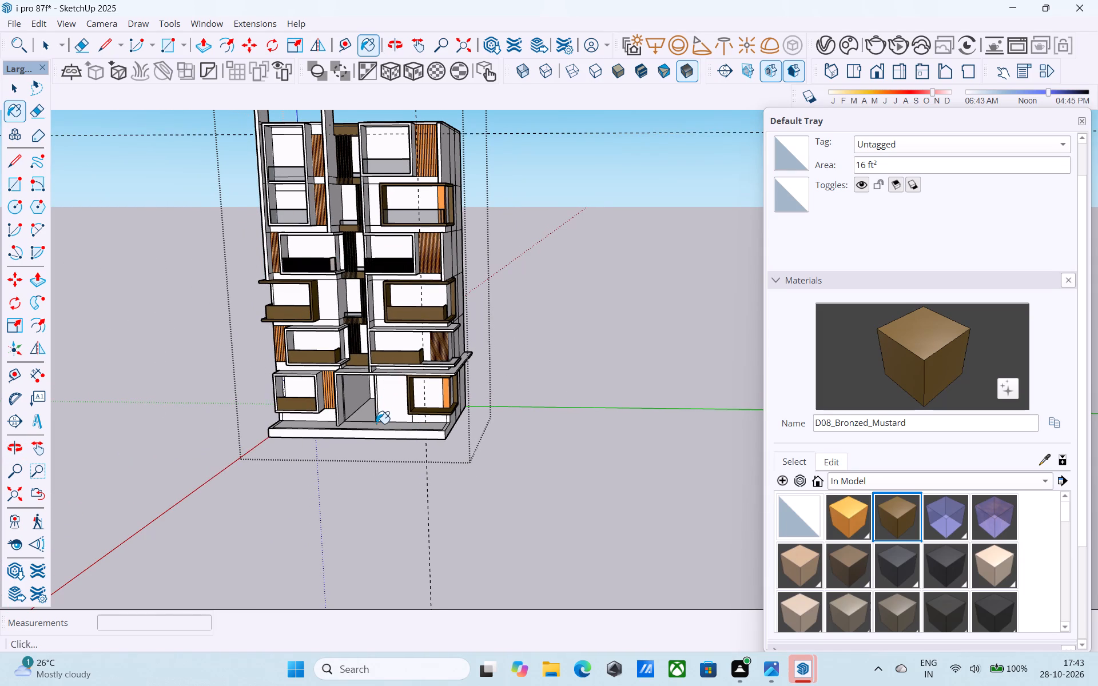
scroll(376, 424, "down", 5)
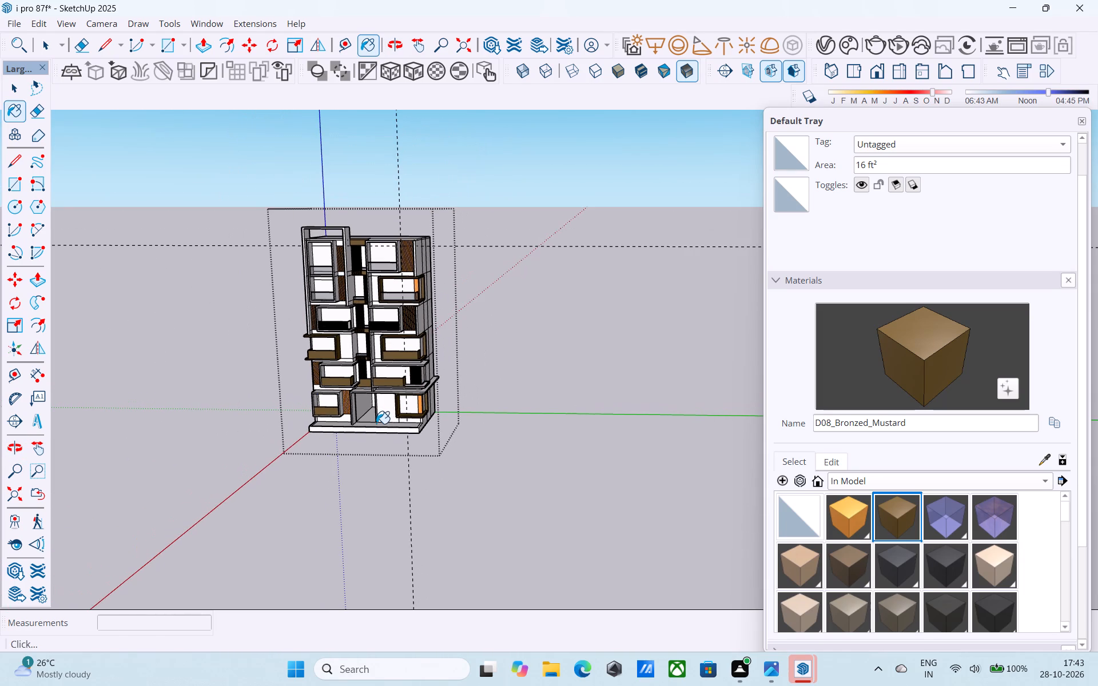
middle_click_drag(376, 424, 396, 393)
scroll(347, 348, "up", 6)
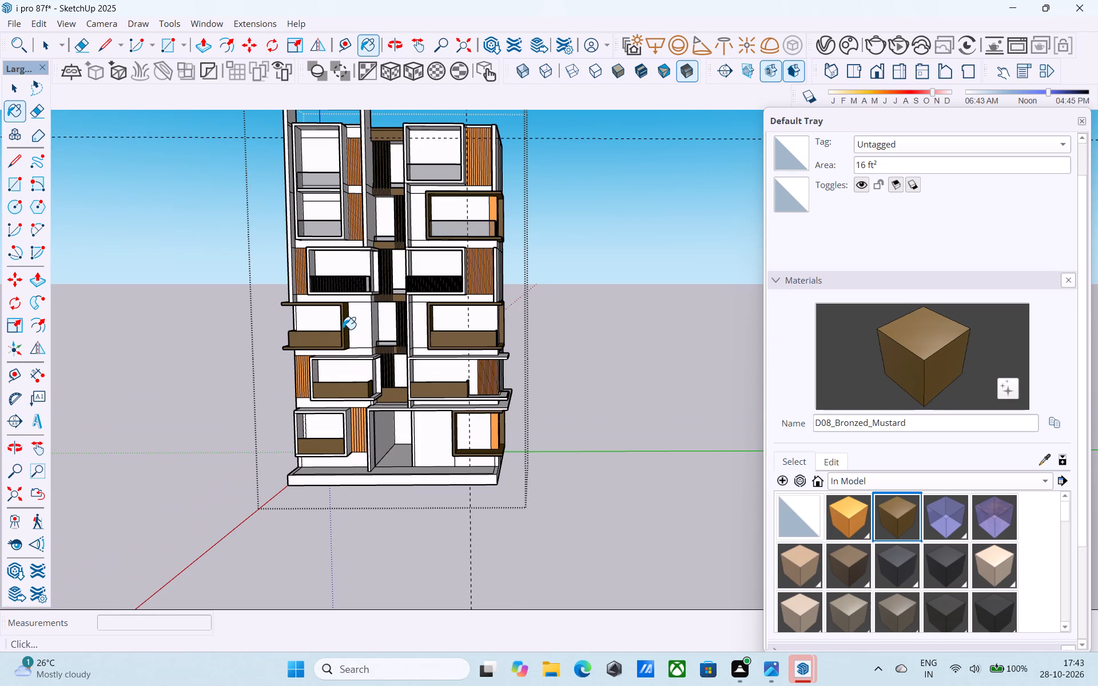
scroll(318, 344, "up", 7)
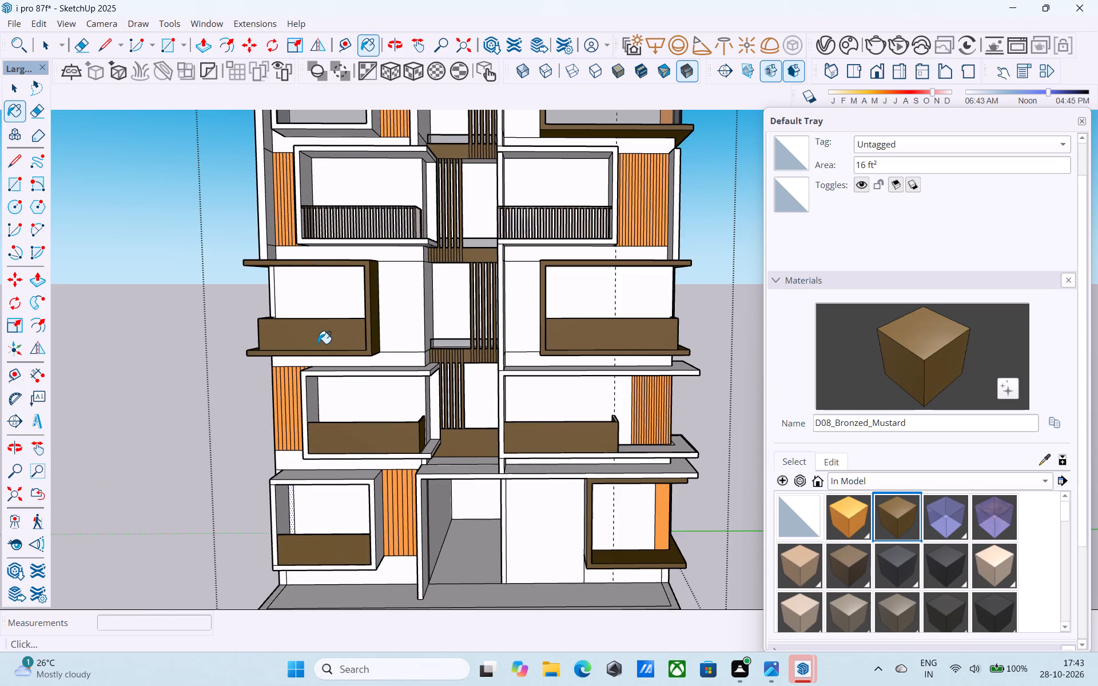
Paint the front parapets of the ground-, first- and second-floor balconies with Glass_Sky Reflection_01.
scroll(317, 343, "down", 4)
middle_click_drag(316, 343, 332, 342)
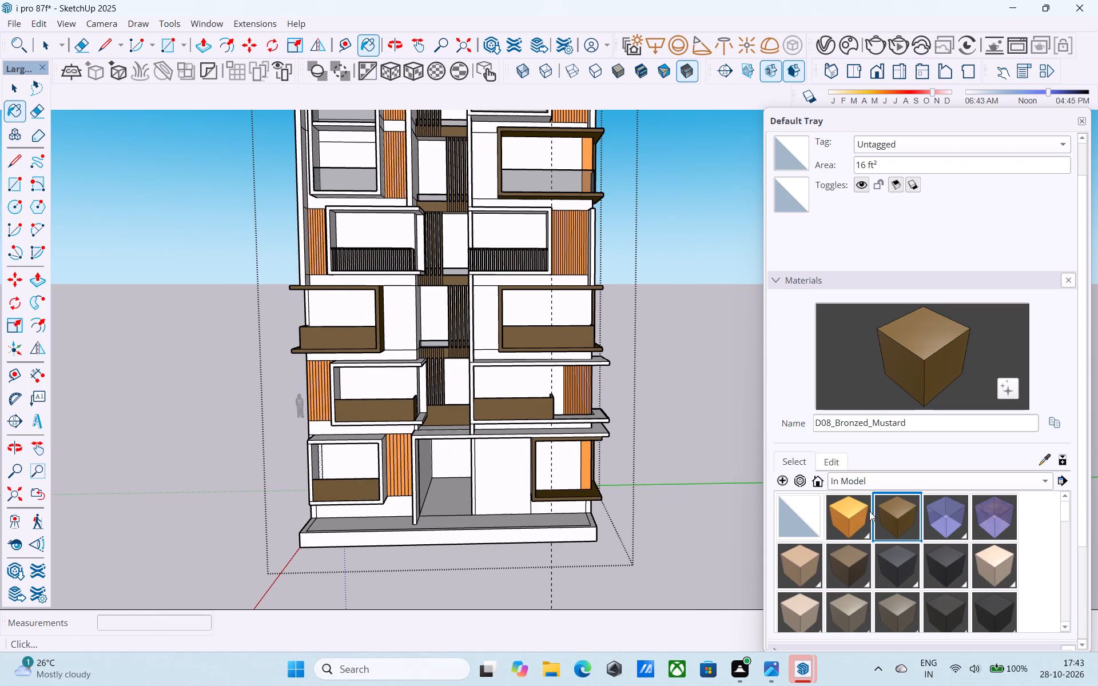
left_click(945, 518)
left_click(980, 517)
scroll(386, 382, "up", 3)
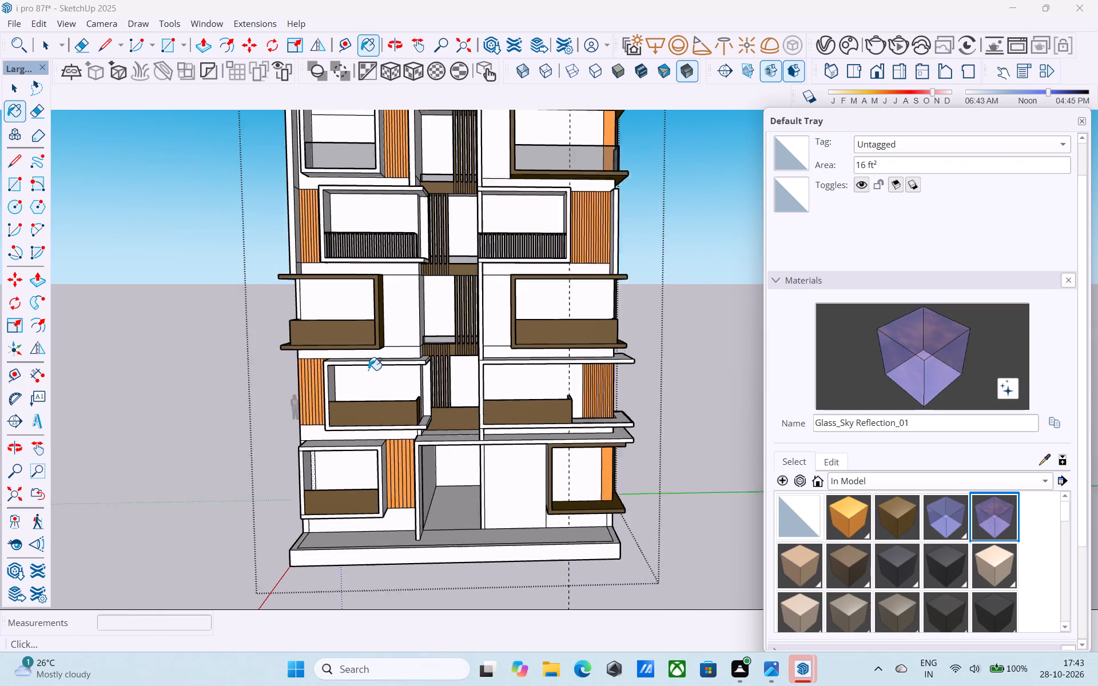
left_click(301, 314)
middle_click_drag(303, 316, 422, 366)
left_click(659, 343)
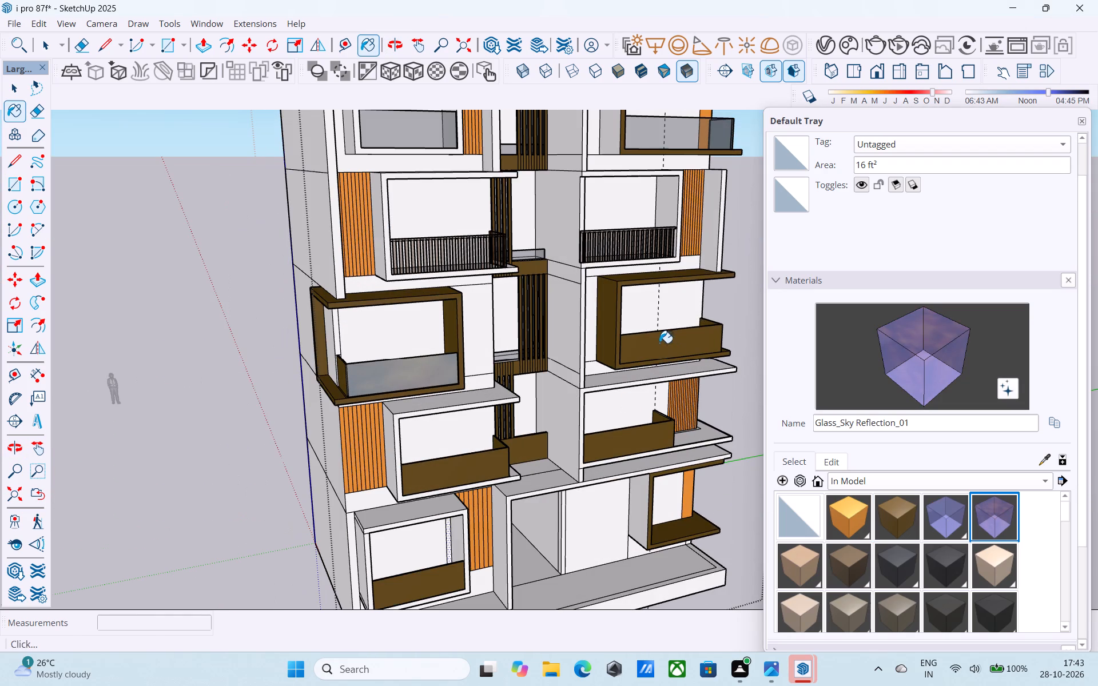
scroll(601, 336, "down", 5)
middle_click_drag(418, 334, 349, 300)
scroll(338, 333, "up", 7)
left_click(481, 417)
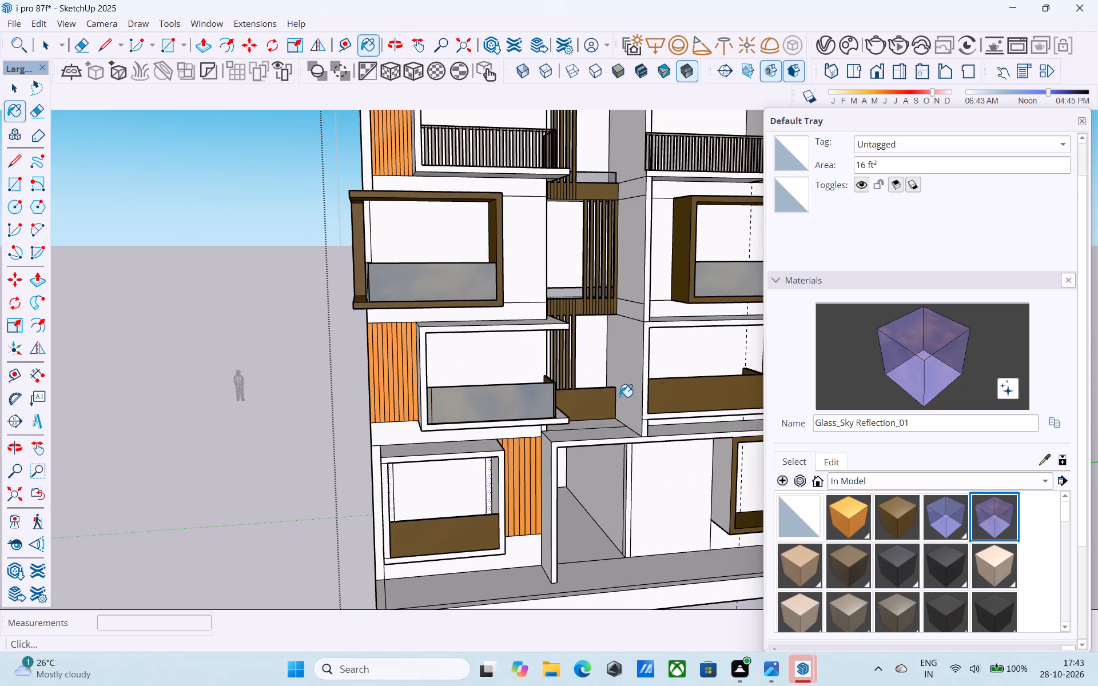
left_click(678, 400)
scroll(385, 421, "down", 6)
scroll(342, 489, "up", 5)
left_click(405, 484)
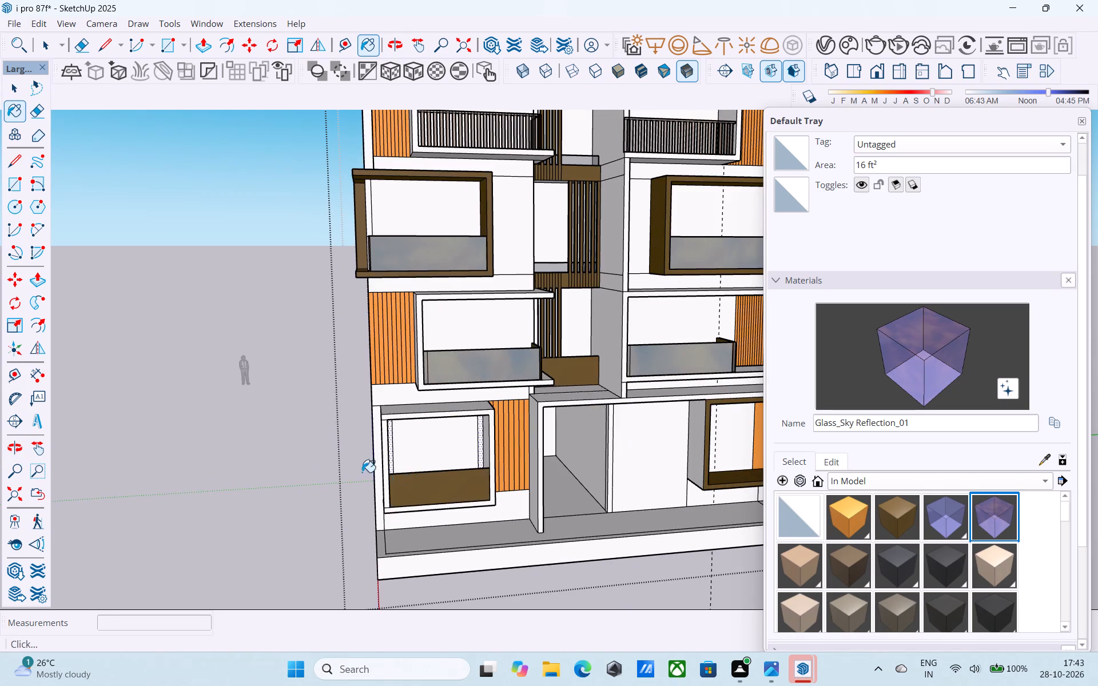
Paint the side faces of the first- and second-floor balcony parapets with Glass_Sky Reflection_01.
scroll(253, 444, "down", 10)
middle_click_drag(314, 413, 282, 414)
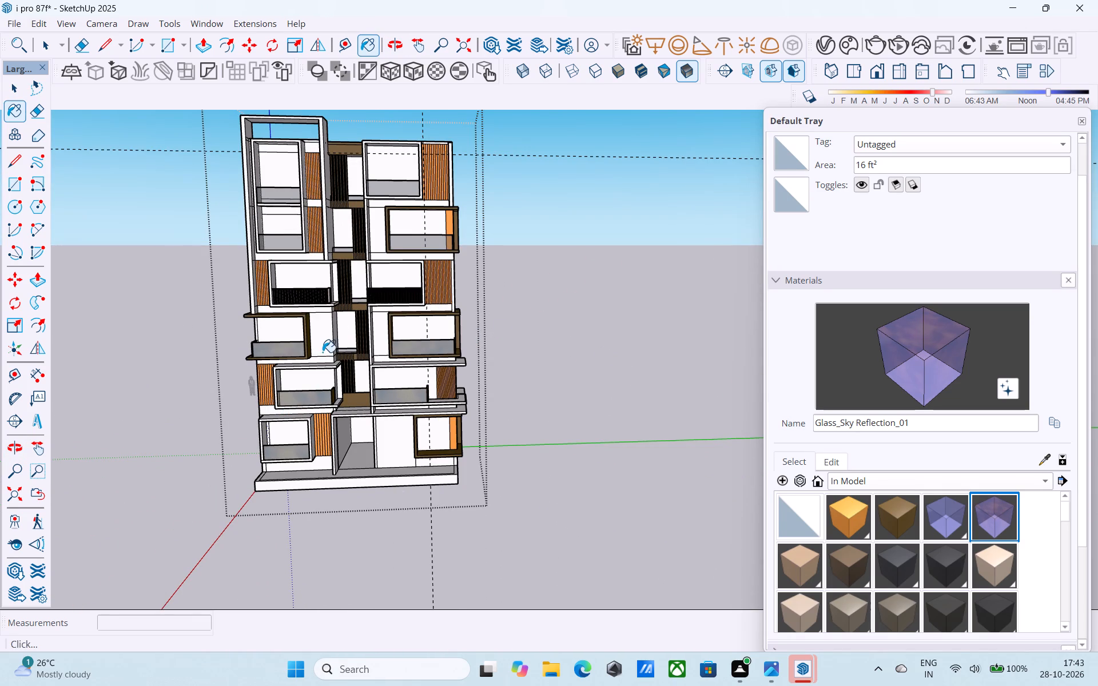
scroll(270, 381, "up", 13)
scroll(273, 304, "up", 1)
middle_click_drag(268, 310, 276, 401)
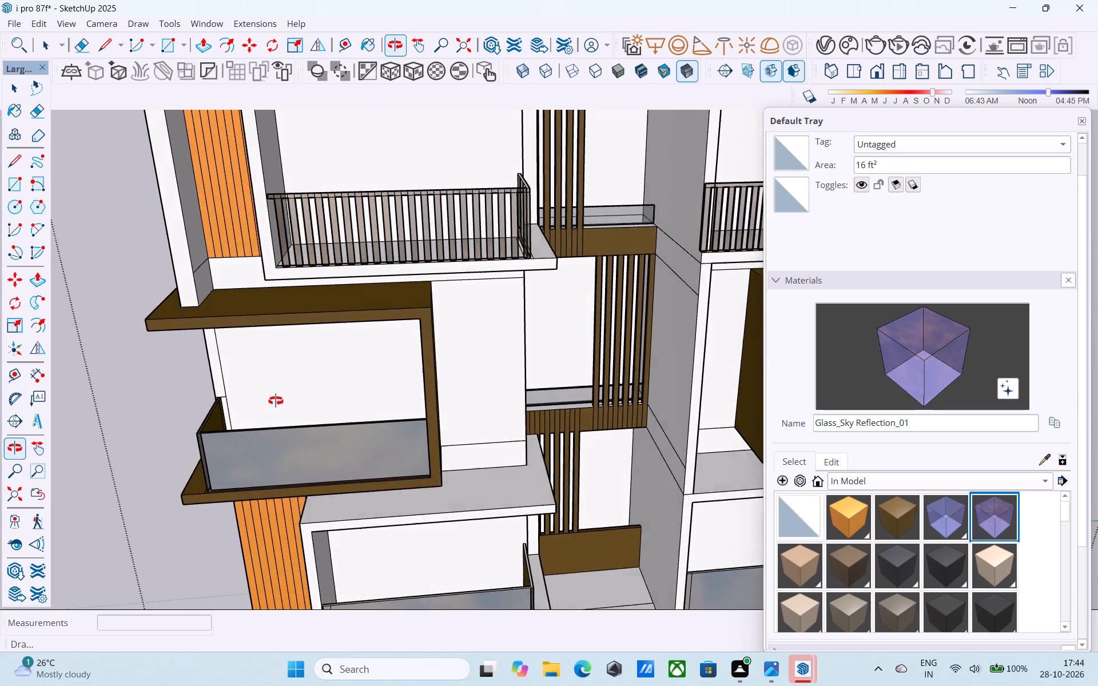
middle_click_drag(276, 401, 276, 406)
scroll(276, 404, "down", 6)
middle_click_drag(265, 399, 460, 316)
scroll(482, 341, "up", 4)
left_click(587, 337)
scroll(319, 346, "down", 5)
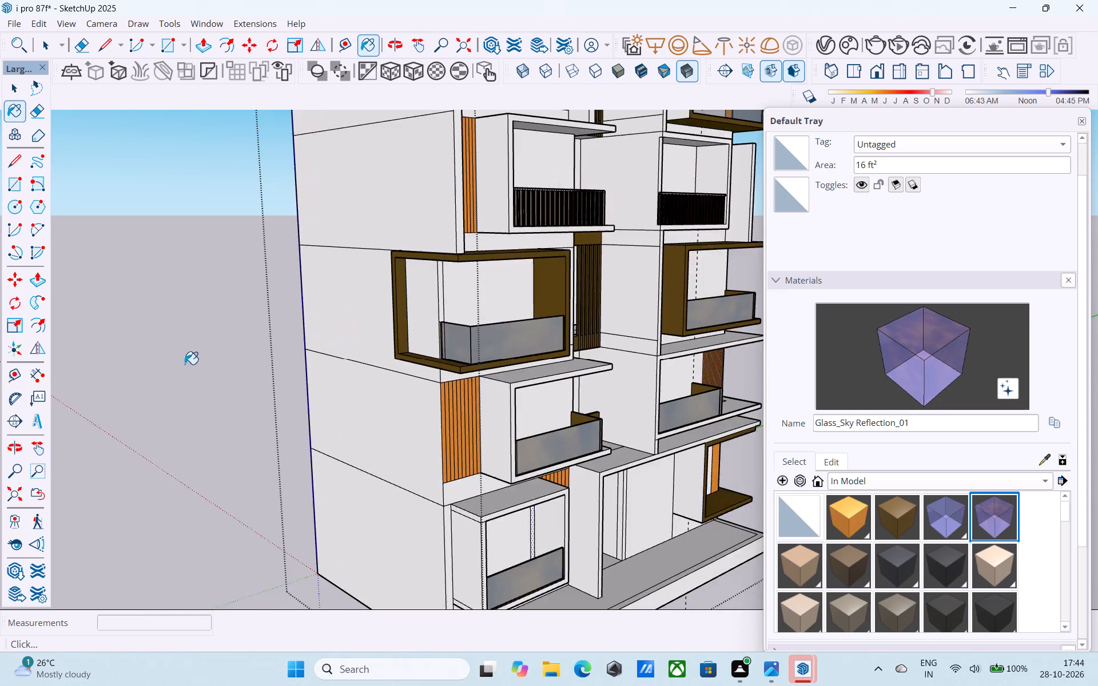
scroll(185, 364, "down", 5)
middle_click_drag(582, 312, 63, 322)
scroll(441, 330, "up", 5)
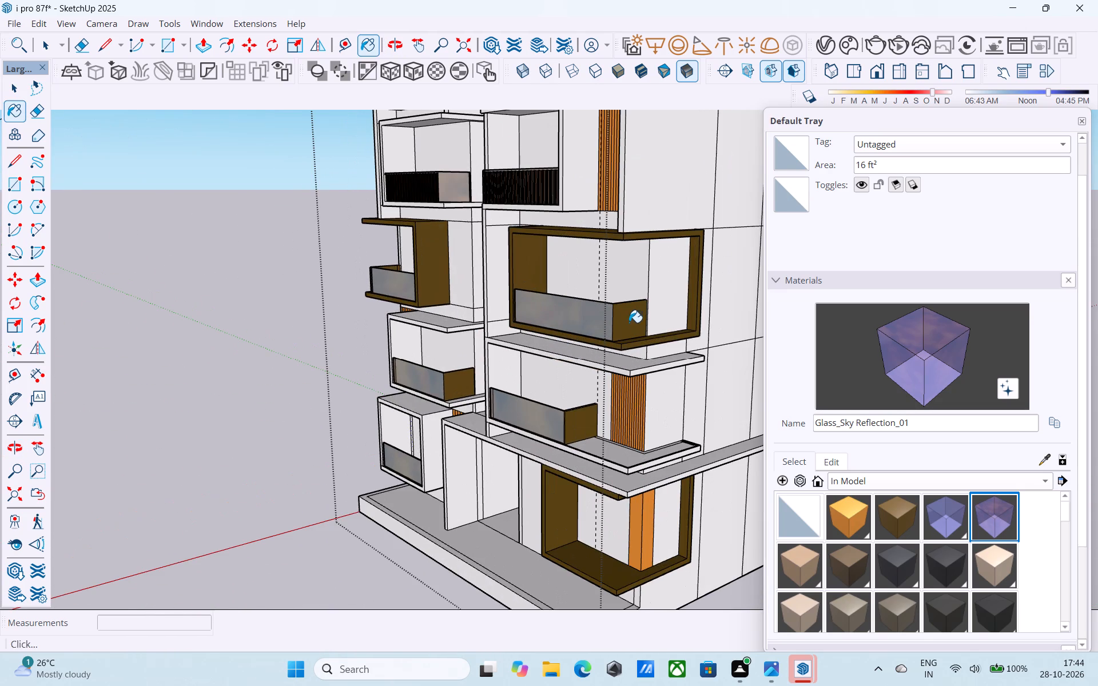
left_click(629, 322)
left_click(563, 429)
left_click(568, 417)
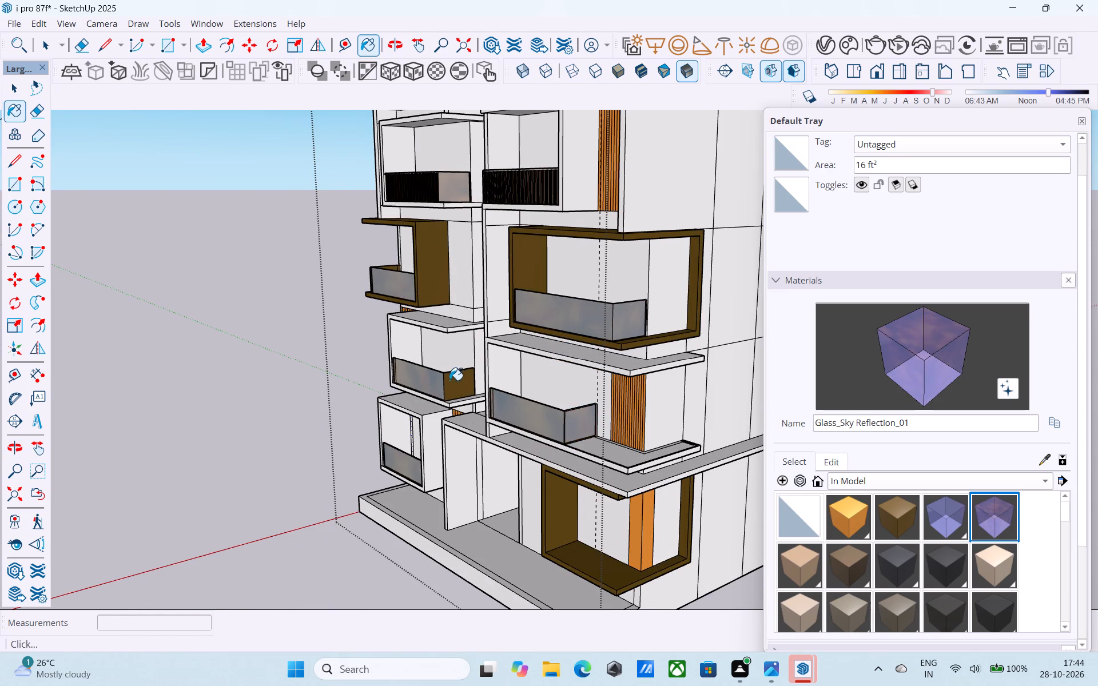
left_click(450, 380)
Examine the balcony parapets and the whole front facade from several angles and from above.
scroll(441, 374, "down", 3)
middle_click_drag(450, 370, 519, 350)
scroll(323, 373, "down", 5)
middle_click_drag(404, 381, 594, 350)
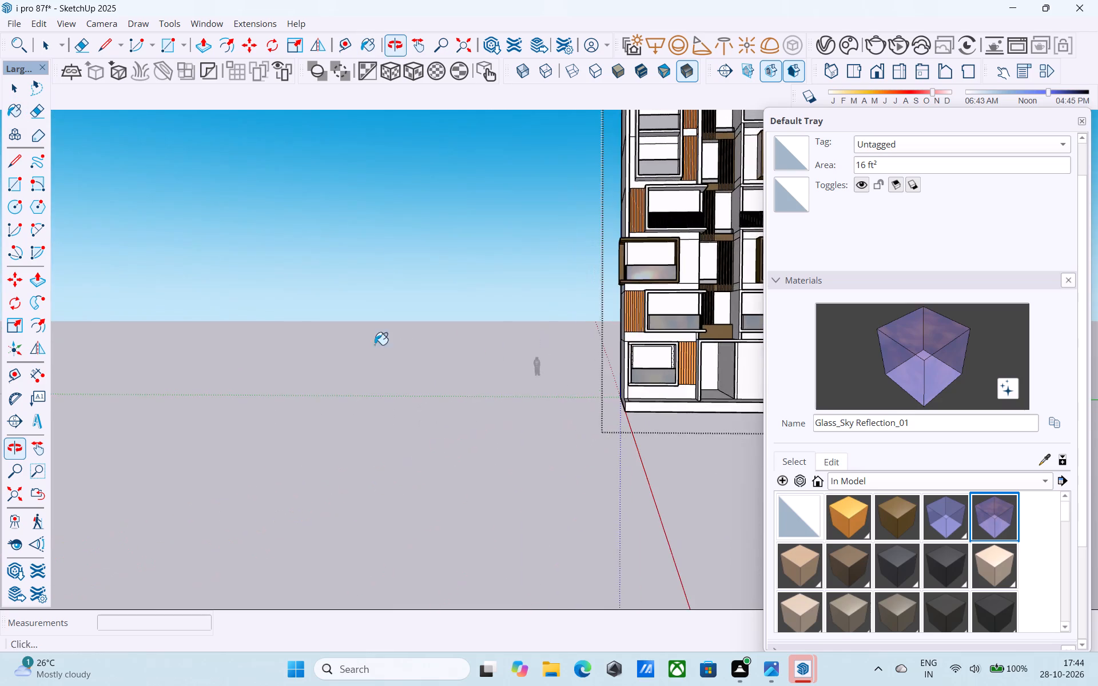
scroll(348, 353, "down", 9)
middle_click(636, 321)
scroll(636, 321, "up", 9)
scroll(433, 321, "up", 1)
middle_click_drag(432, 321, 487, 468)
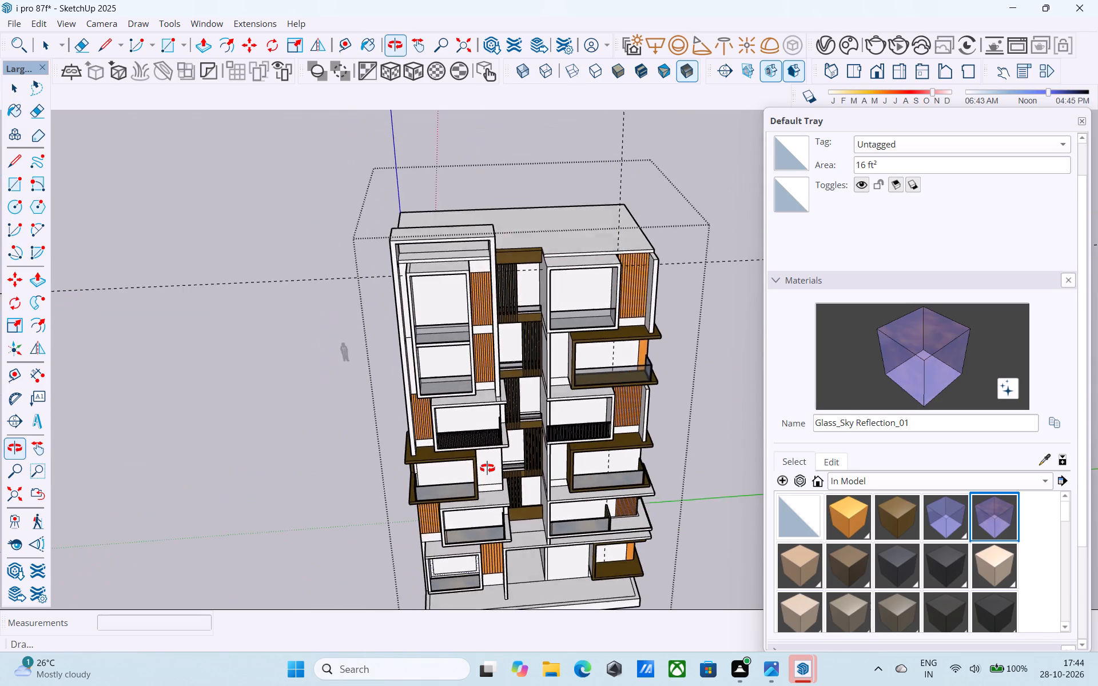
middle_click_drag(487, 468, 482, 461)
scroll(520, 325, "up", 3)
scroll(519, 324, "down", 2)
middle_click_drag(518, 324, 515, 302)
scroll(515, 302, "up", 4)
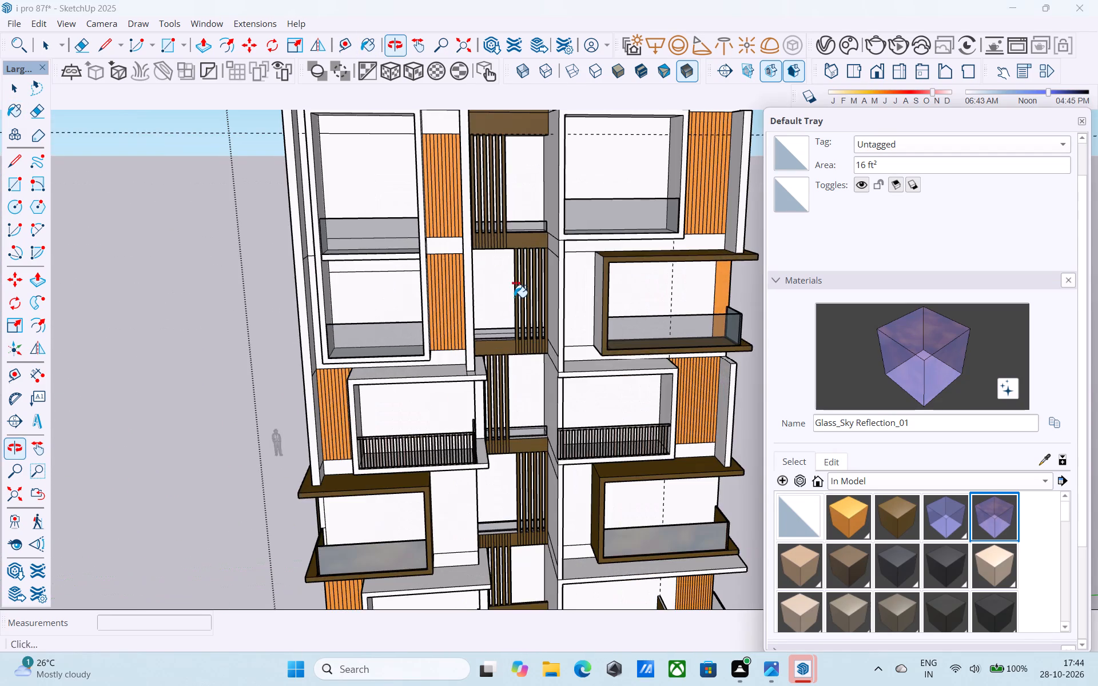
Save the model.
key("ctrl+s")
Examine the full front facade from high and low viewpoints, down to the lower-floor balconies.
scroll(511, 294, "down", 4)
middle_click_drag(511, 294, 487, 280)
scroll(476, 281, "down", 1)
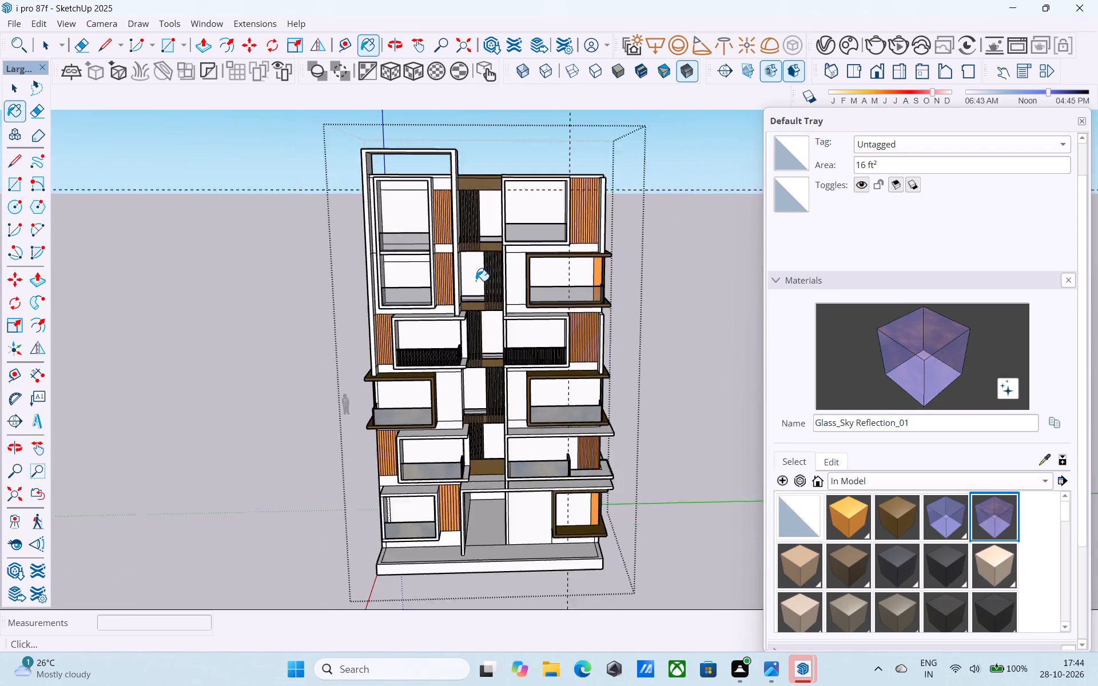
scroll(476, 281, "down", 2)
middle_click_drag(484, 310, 493, 268)
middle_click_drag(501, 288, 493, 232)
scroll(504, 352, "up", 2)
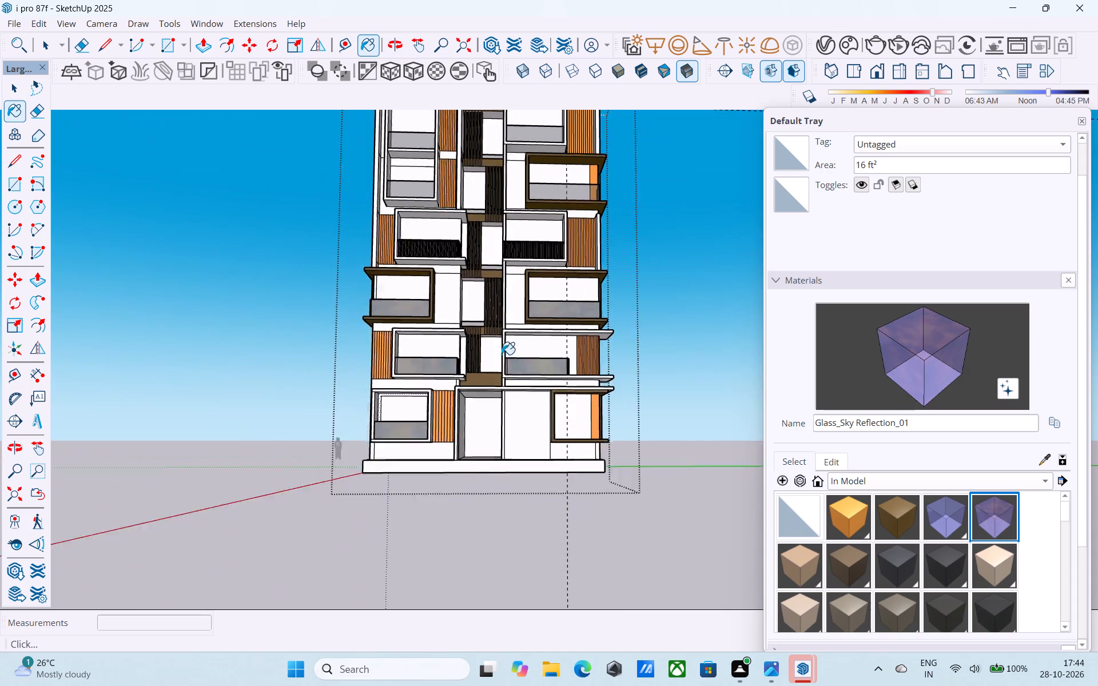
scroll(502, 354, "up", 11)
scroll(353, 454, "down", 6)
middle_click_drag(428, 381, 443, 469)
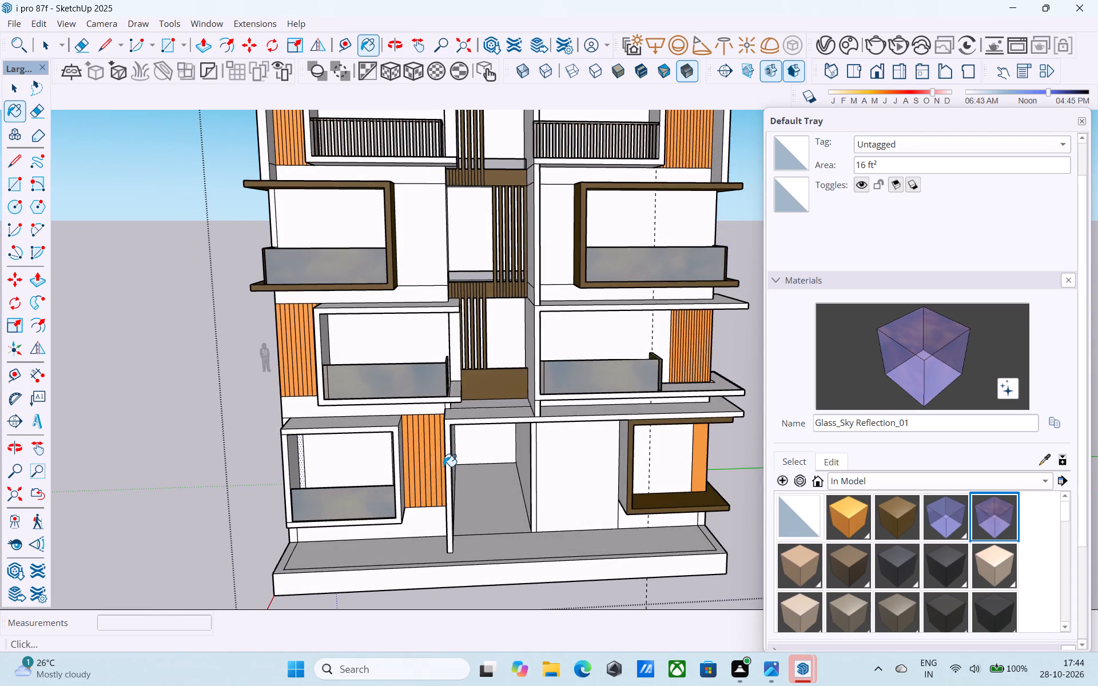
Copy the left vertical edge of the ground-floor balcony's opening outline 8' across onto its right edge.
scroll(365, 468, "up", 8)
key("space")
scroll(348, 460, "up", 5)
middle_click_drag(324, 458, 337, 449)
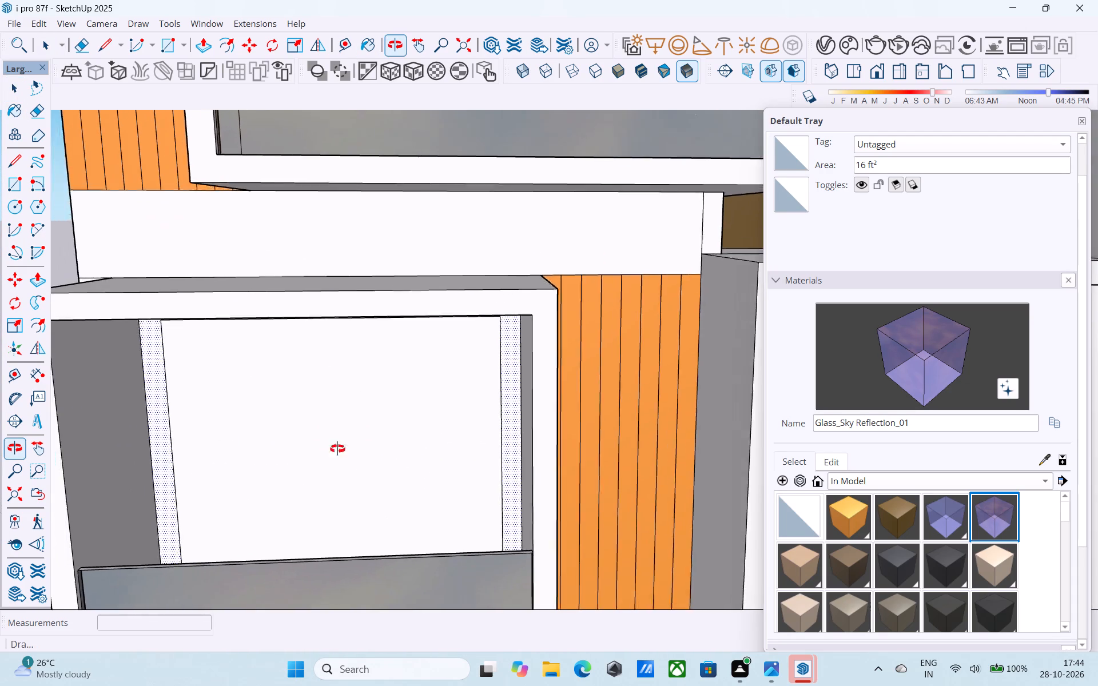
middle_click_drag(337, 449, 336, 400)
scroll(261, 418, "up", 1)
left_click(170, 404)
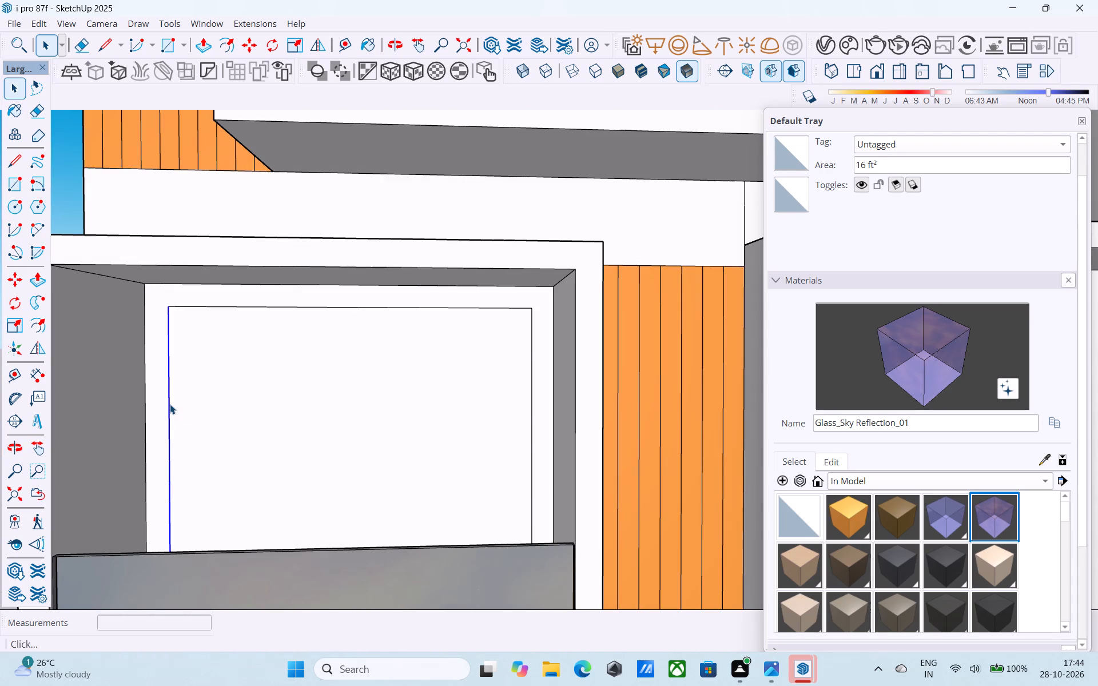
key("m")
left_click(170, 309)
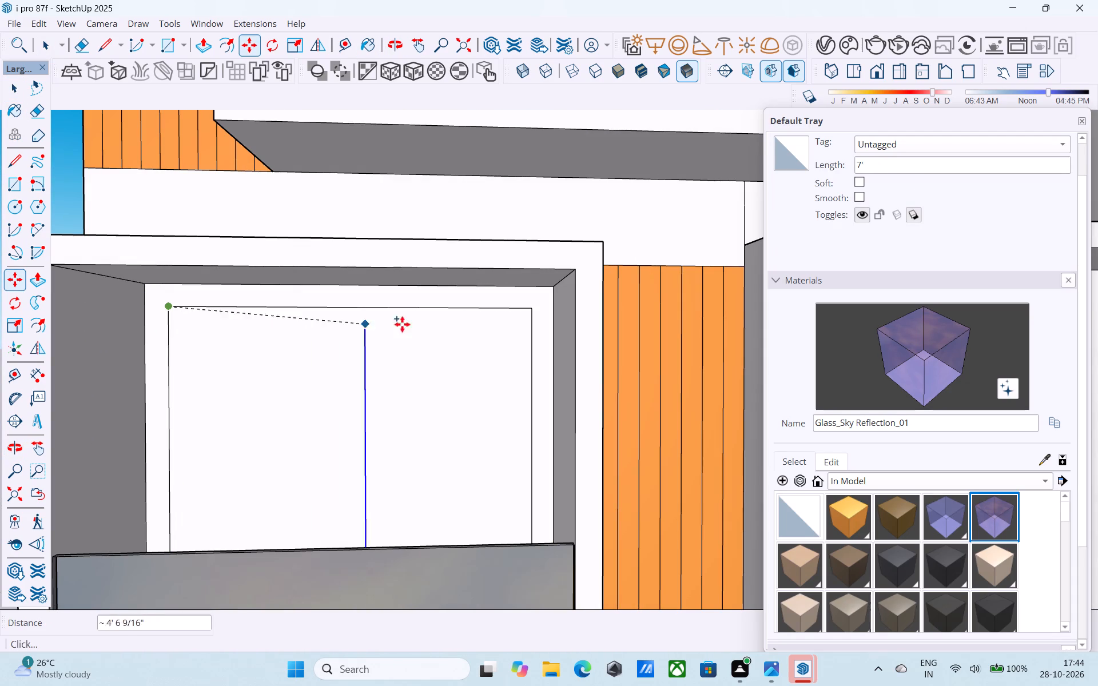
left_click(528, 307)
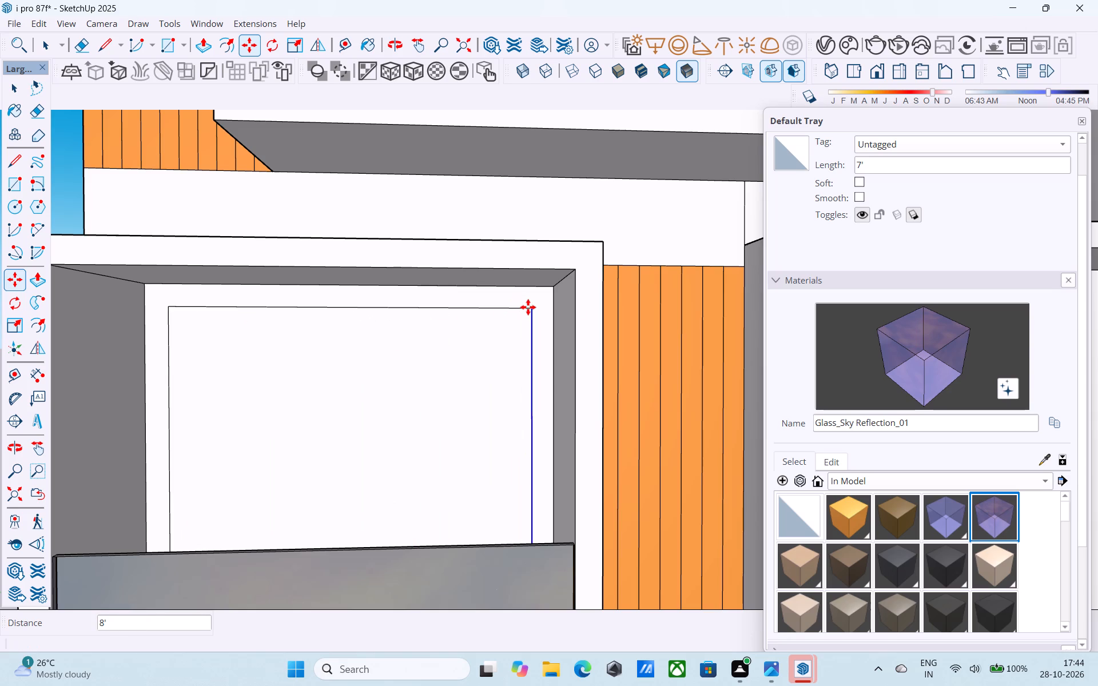
Offset the opening face on the ground-floor balcony's back wall inward by 3" to outline a frame.
key("space")
left_click(437, 384)
key("f")
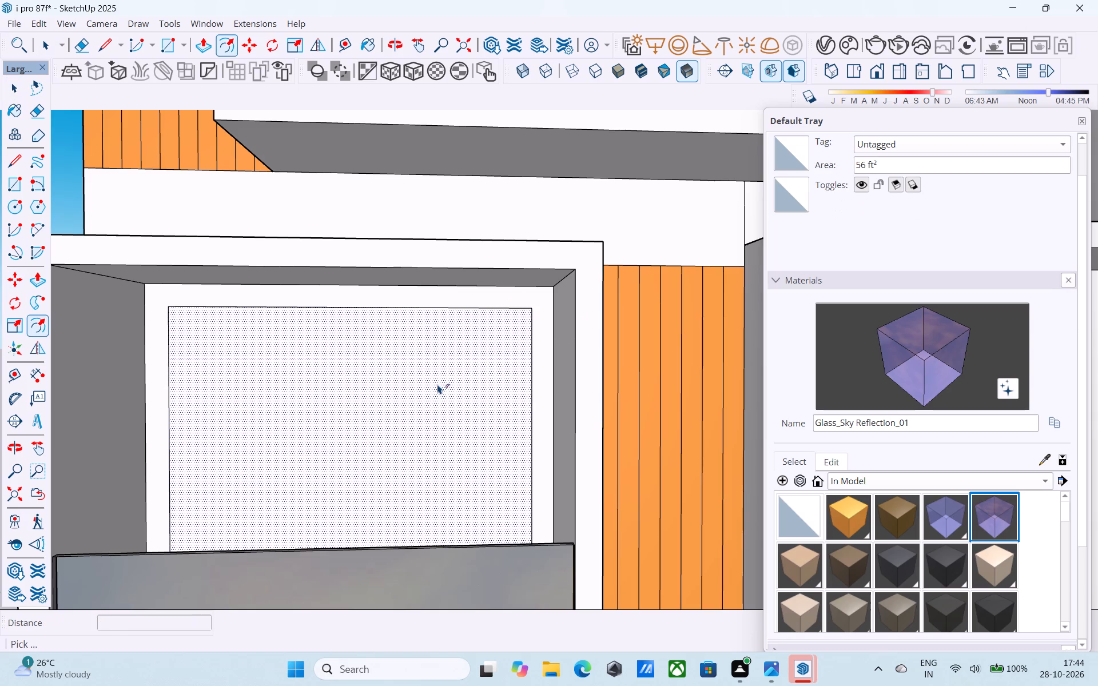
left_click(437, 384)
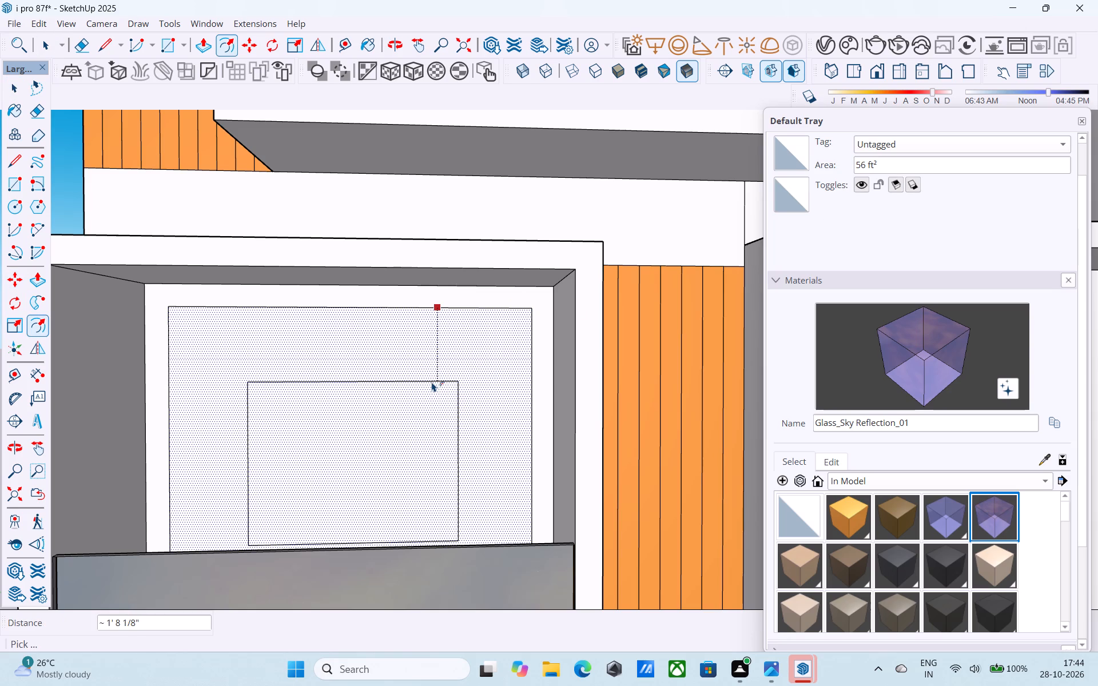
key("3")
key("shift+quotedbl")
key("Return")
key("space")
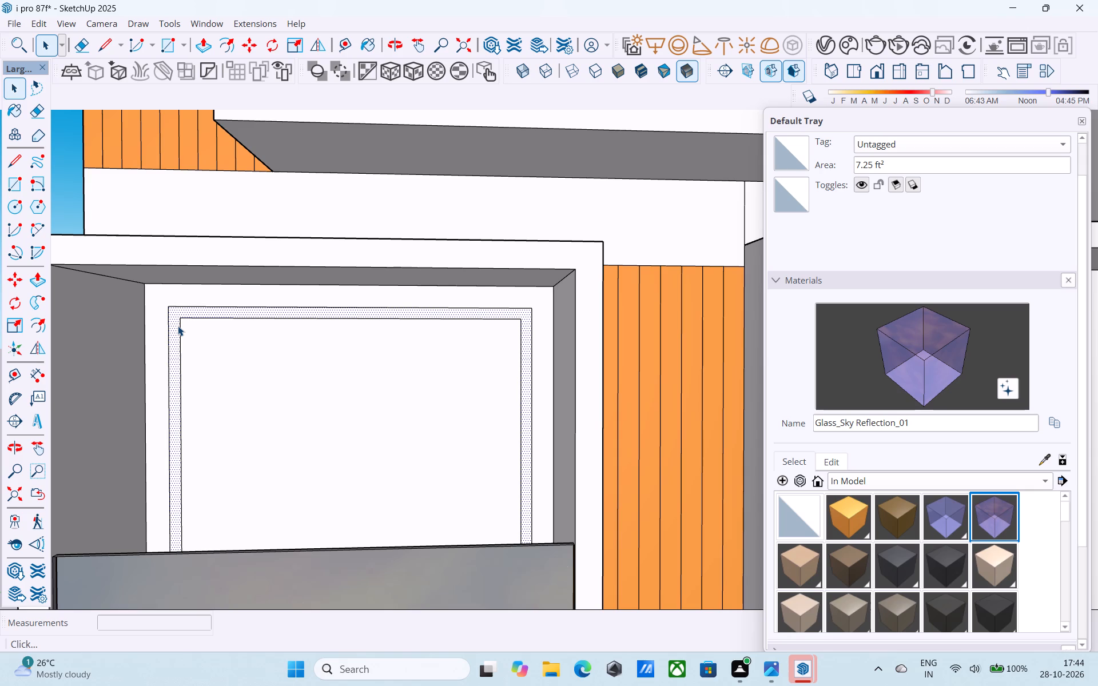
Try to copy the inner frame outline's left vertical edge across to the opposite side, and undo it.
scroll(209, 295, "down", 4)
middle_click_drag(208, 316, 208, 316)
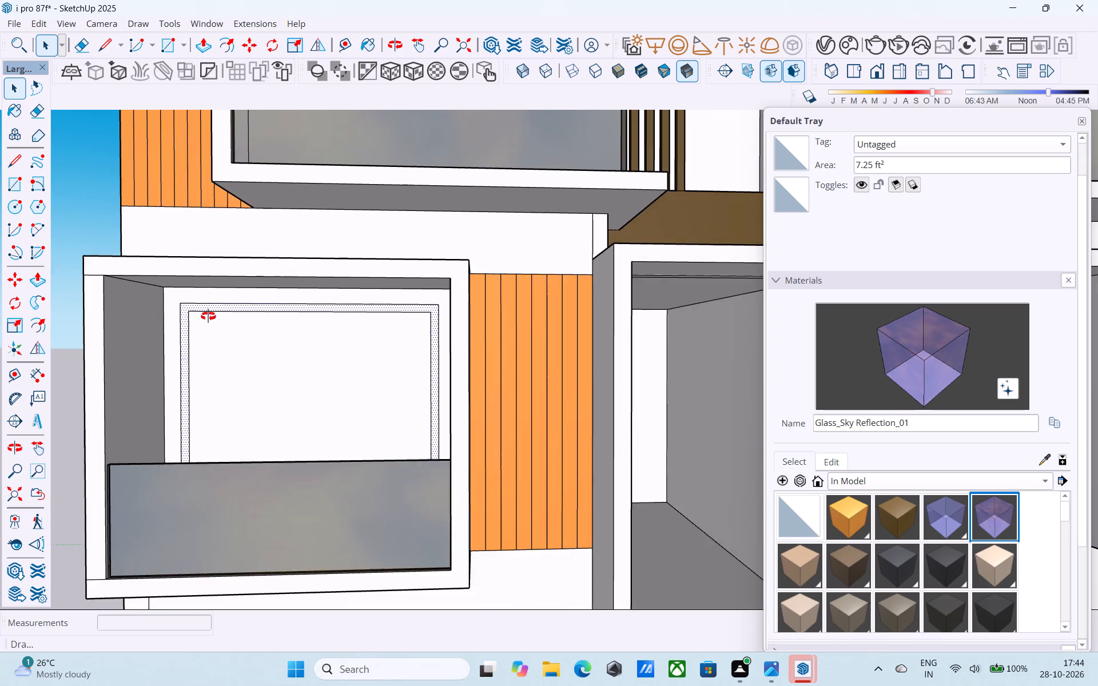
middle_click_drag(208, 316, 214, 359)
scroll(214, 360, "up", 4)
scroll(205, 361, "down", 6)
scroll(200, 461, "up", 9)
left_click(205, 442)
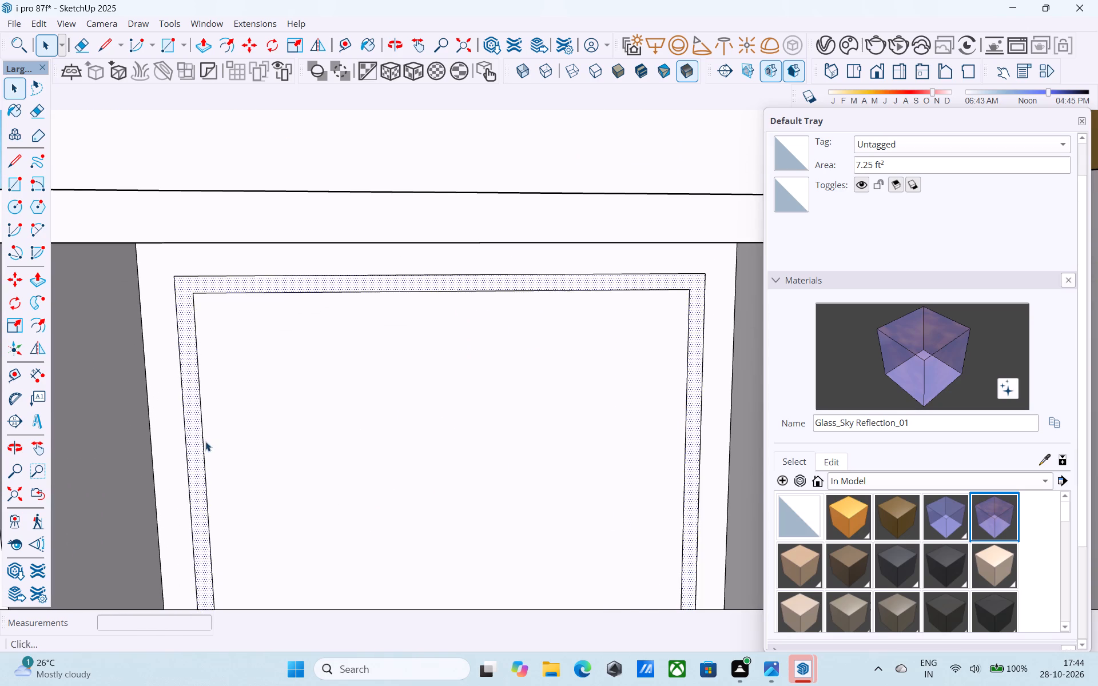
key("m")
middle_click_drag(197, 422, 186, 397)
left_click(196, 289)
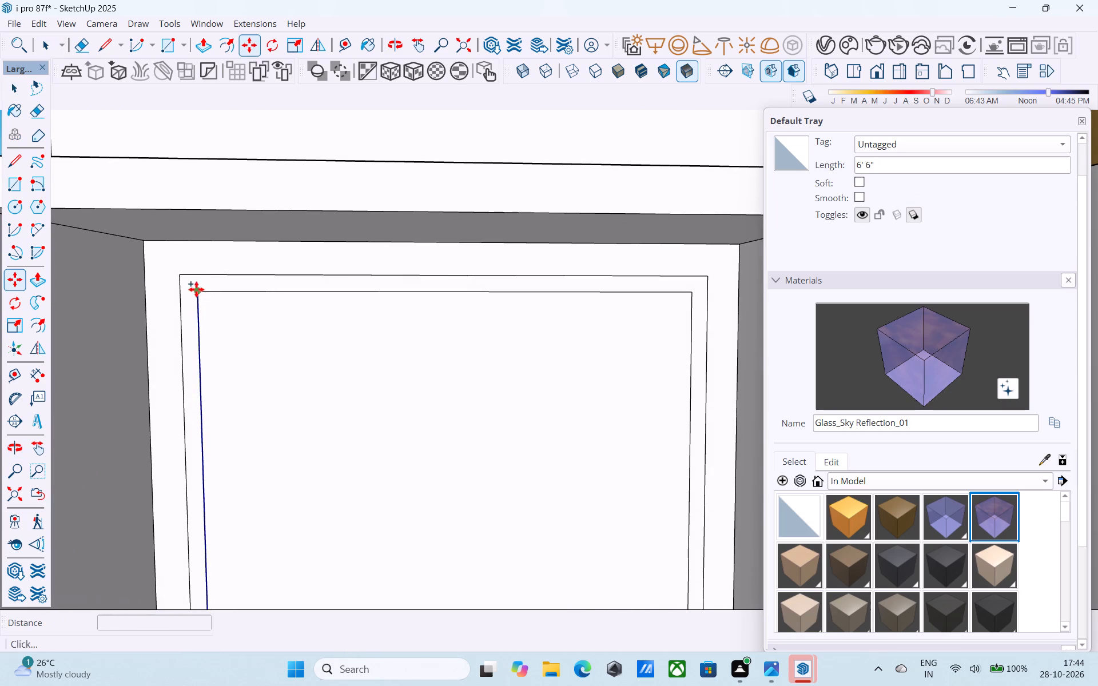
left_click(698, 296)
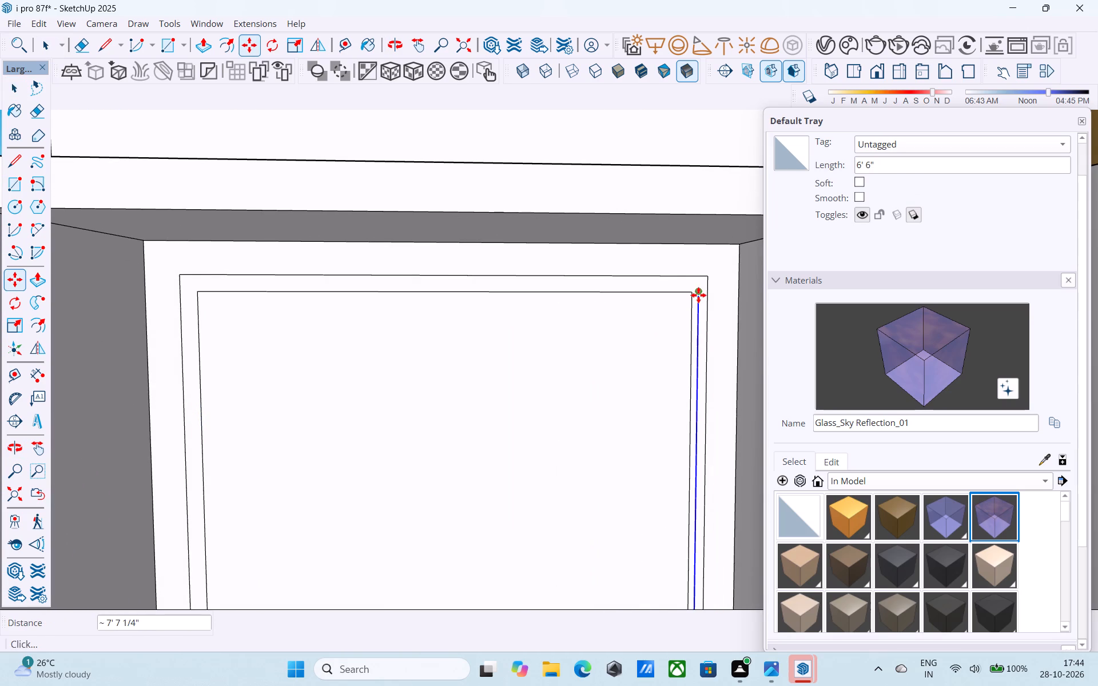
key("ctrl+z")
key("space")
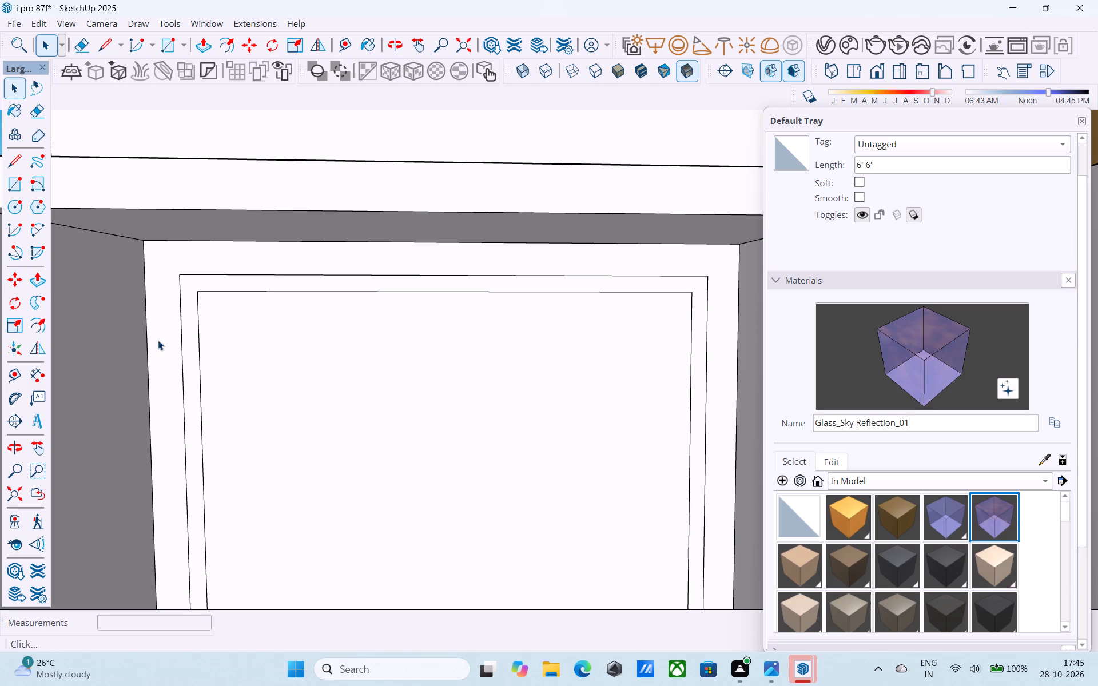
Copy the inner outline's left vertical edge 7' 6" to the right edge with /3 spacing, splitting the opening into three equal panels.
left_click(200, 323)
key("m")
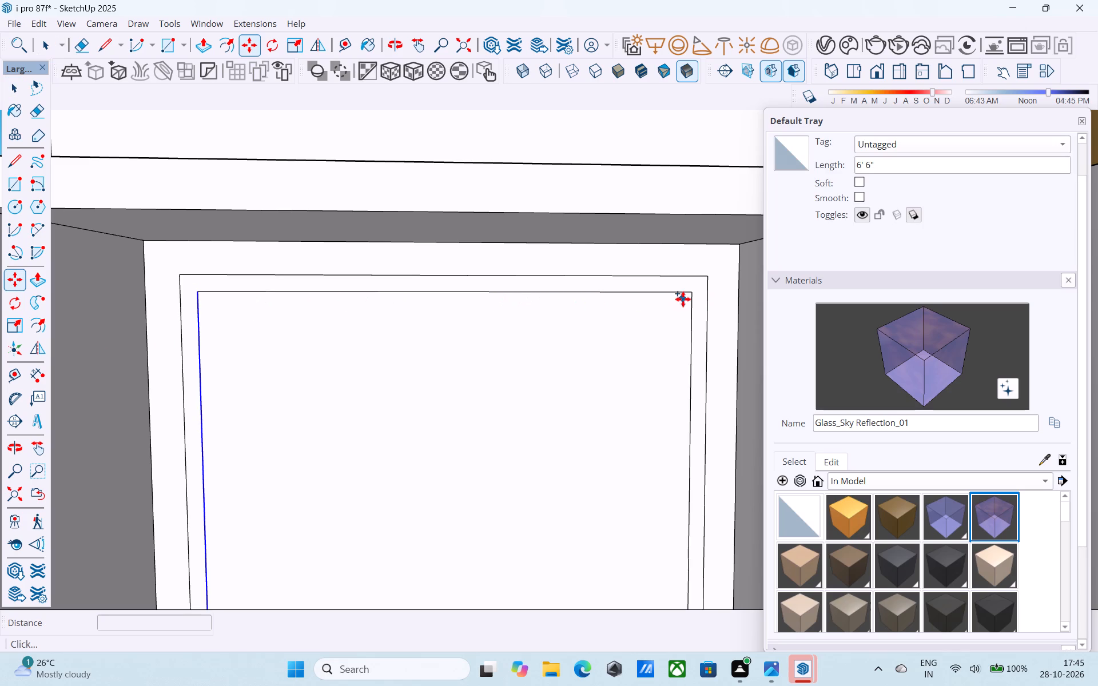
left_click(198, 296)
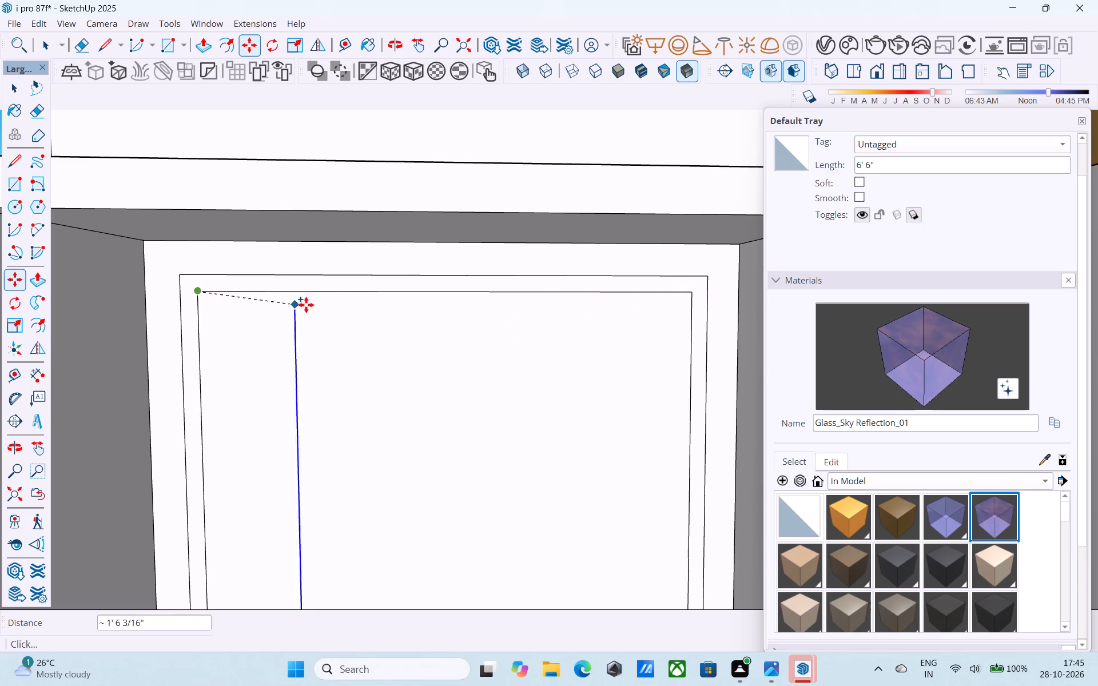
left_click(692, 296)
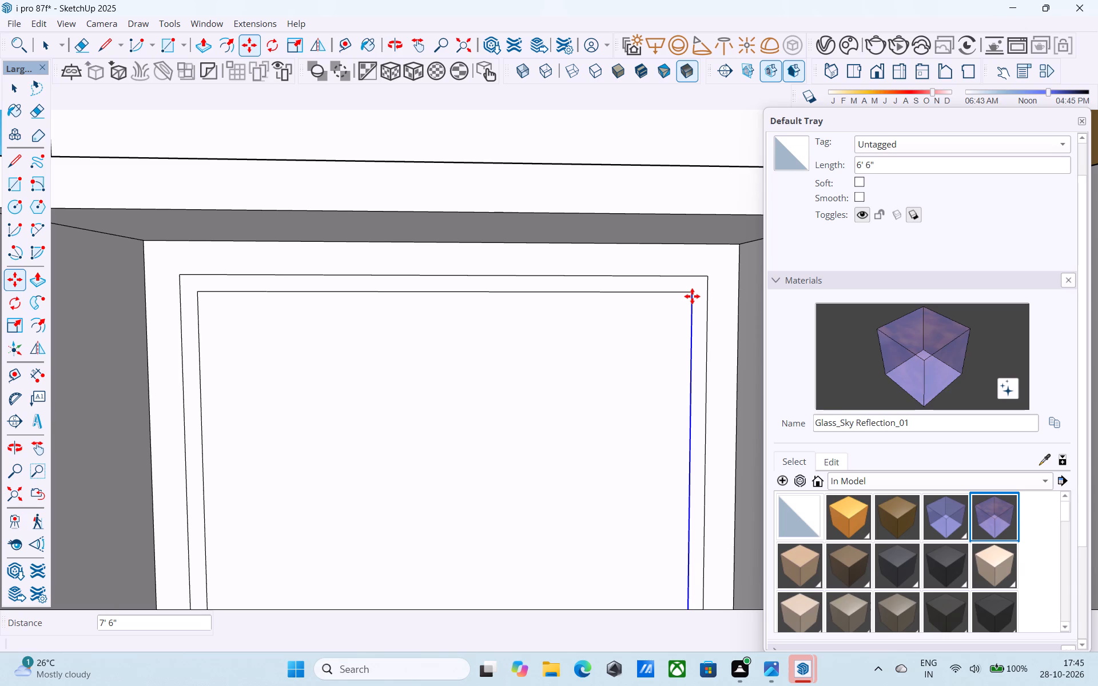
type("/3")
key("Return")
scroll(666, 288, "down", 3)
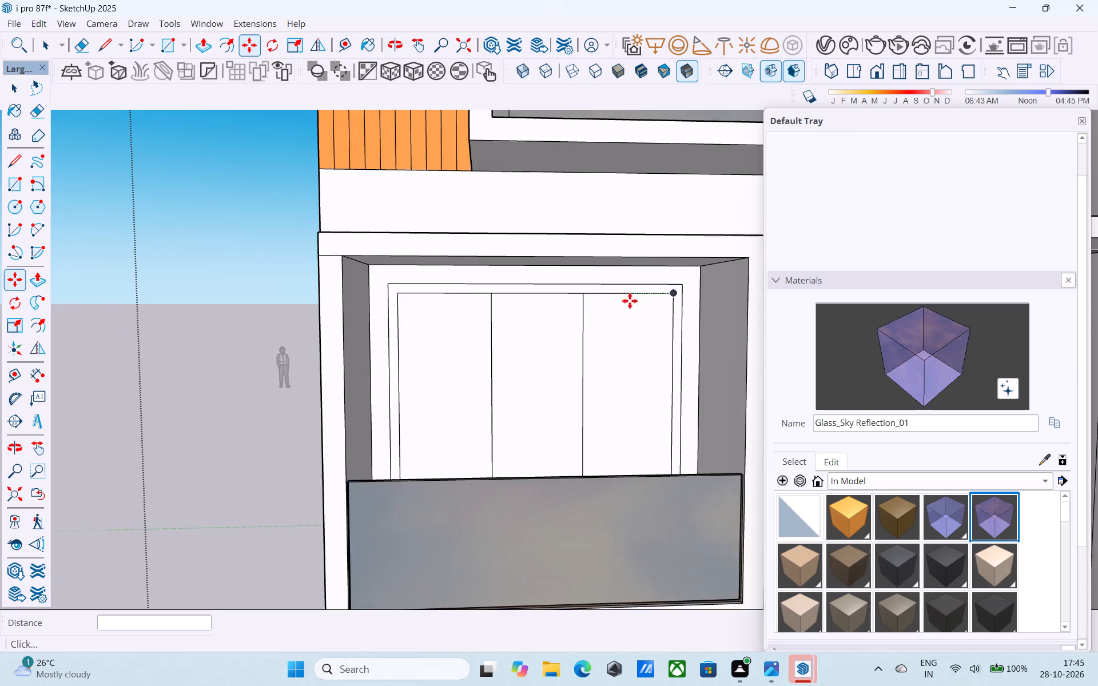
scroll(630, 301, "down", 12)
middle_click_drag(356, 388, 340, 409)
scroll(408, 404, "up", 3)
scroll(463, 382, "up", 5)
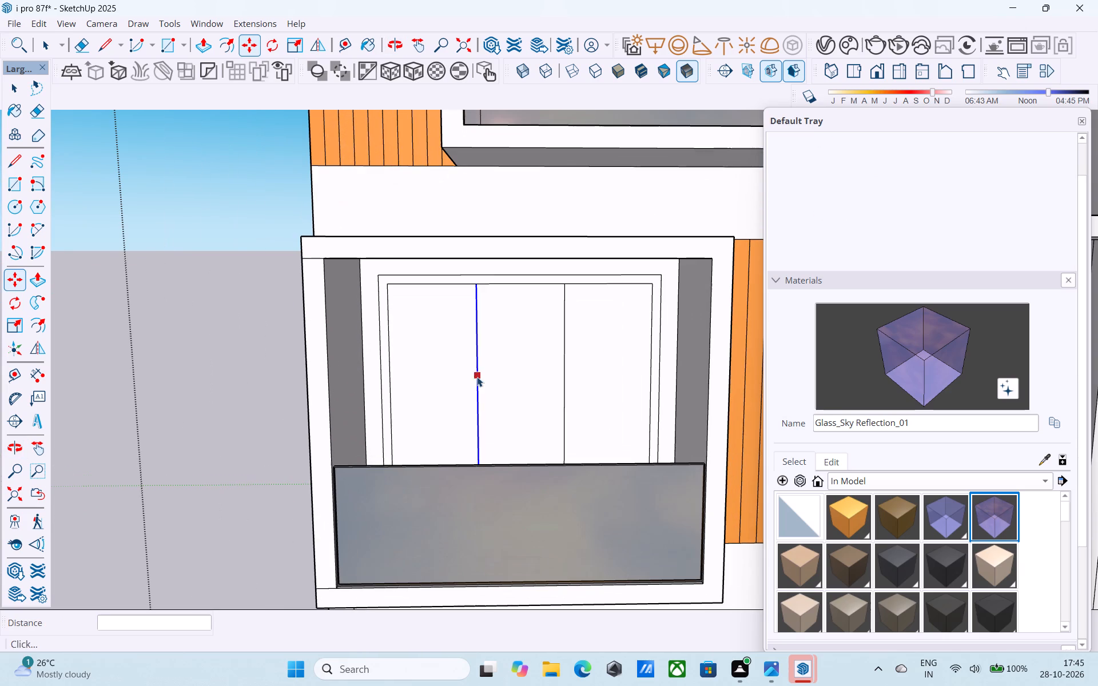
Copy the two vertical panel division lines in the ground-floor balcony opening 2" sideways to outline the mullions.
key("space")
left_click(478, 376)
left_click(563, 406)
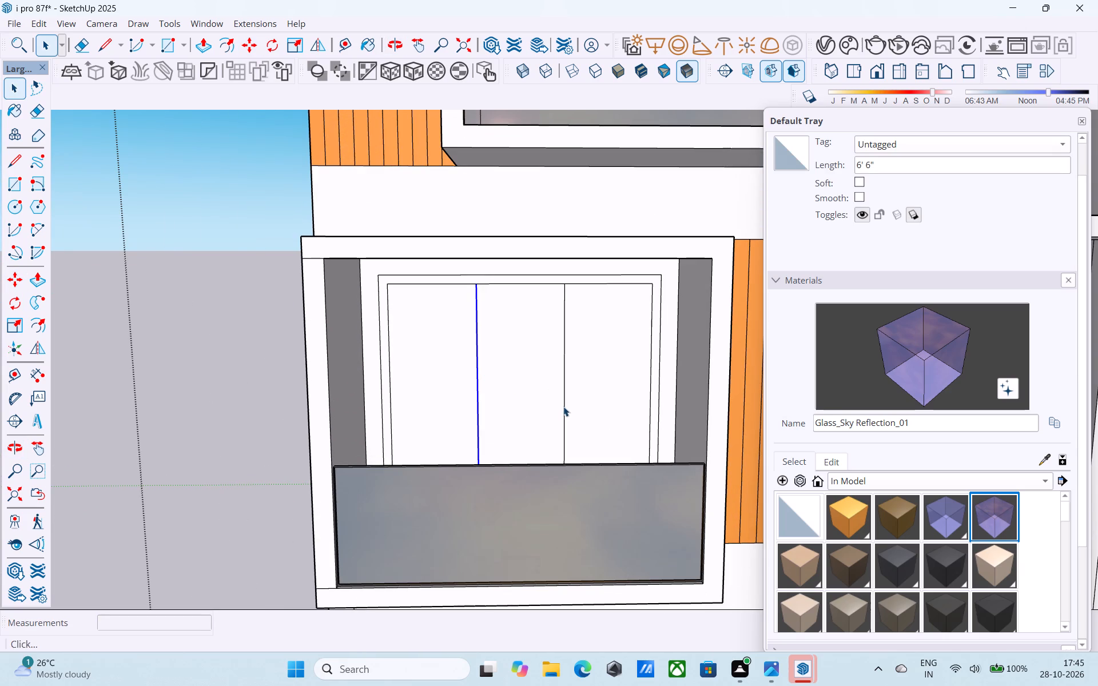
left_click(479, 393, "shift")
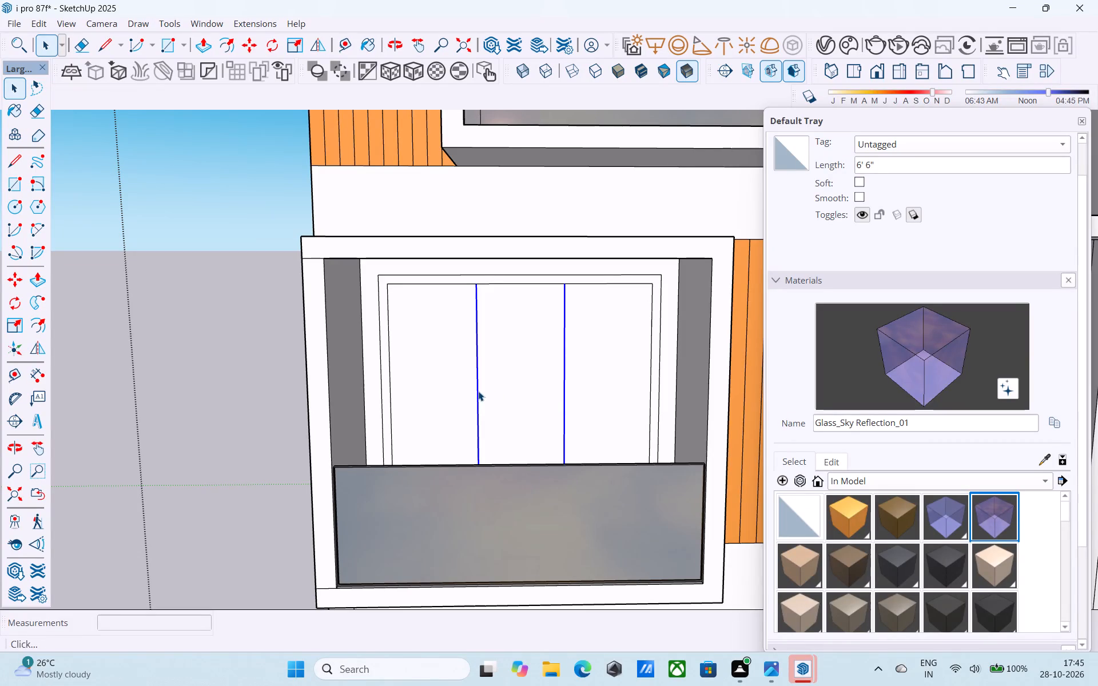
key("m")
scroll(480, 285, "up", 4)
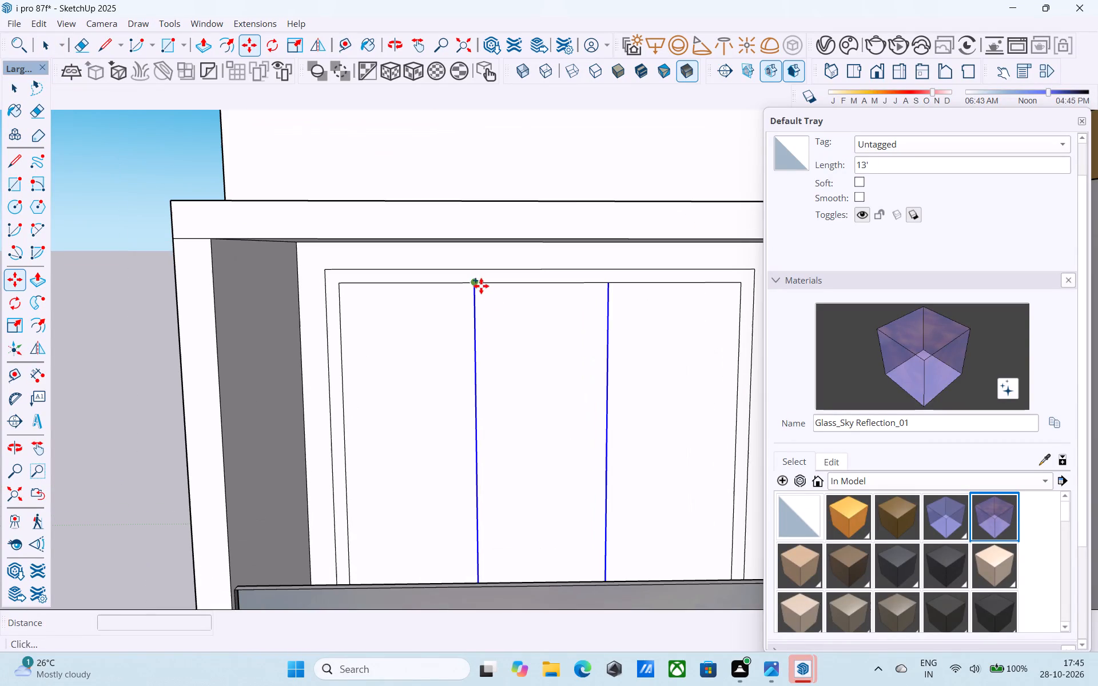
left_click(479, 286)
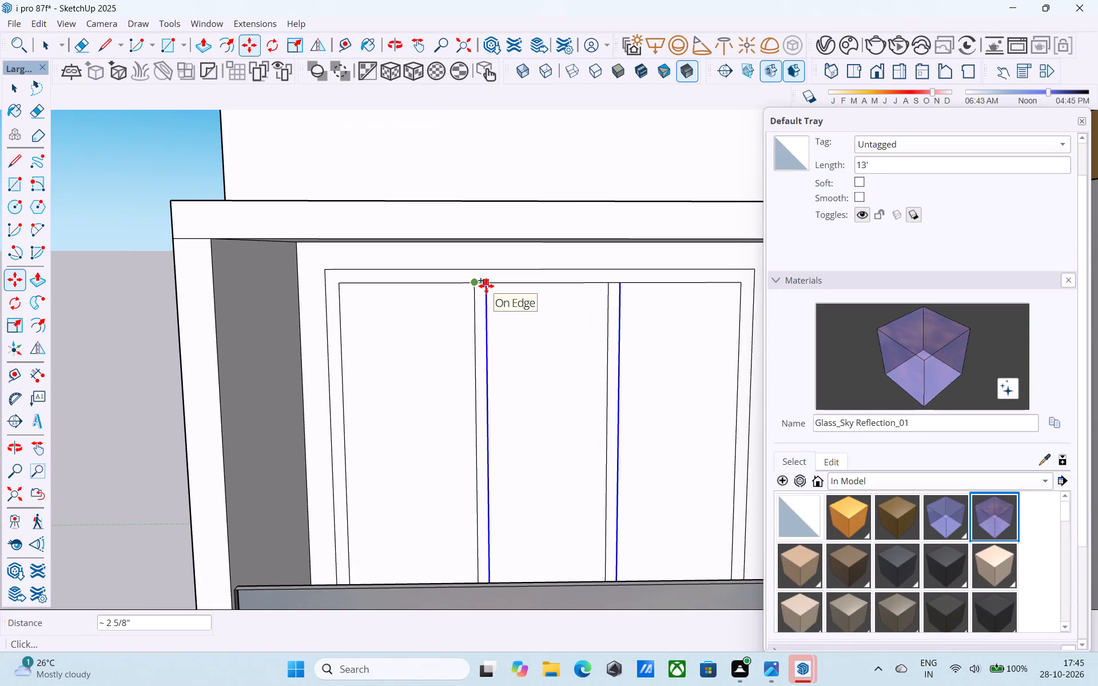
type("2\"")
key("Return")
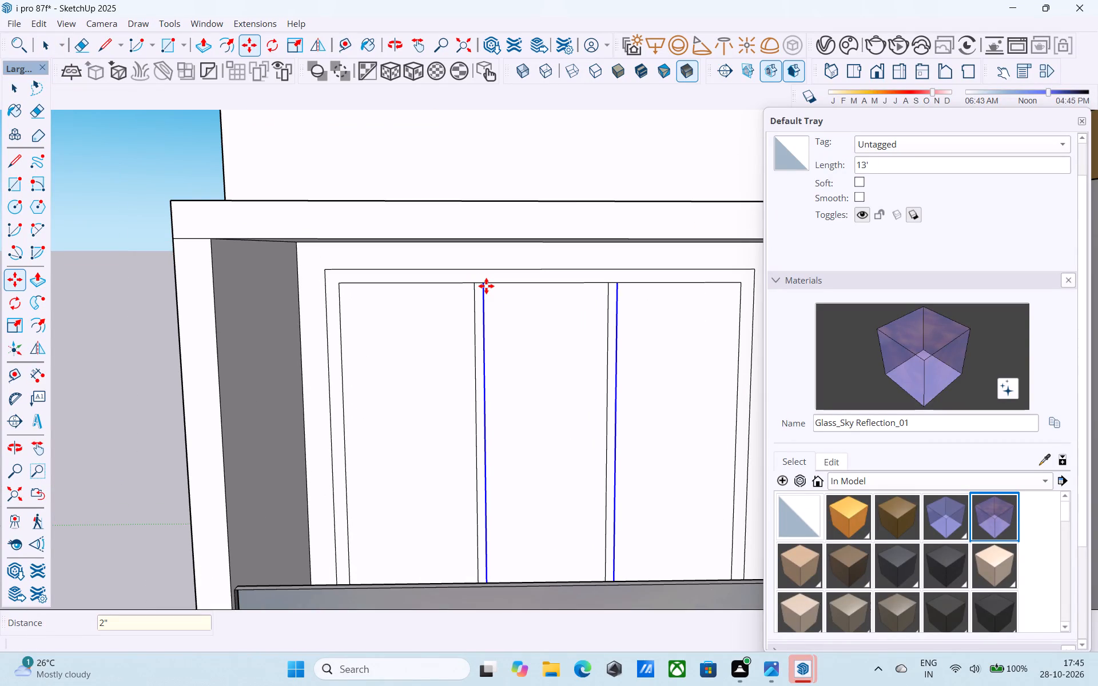
Erase the short edge segments where the two mullions meet the top of the ground-floor opening's frame.
key("e")
scroll(486, 286, "up", 6)
left_click_drag(474, 278, 474, 290)
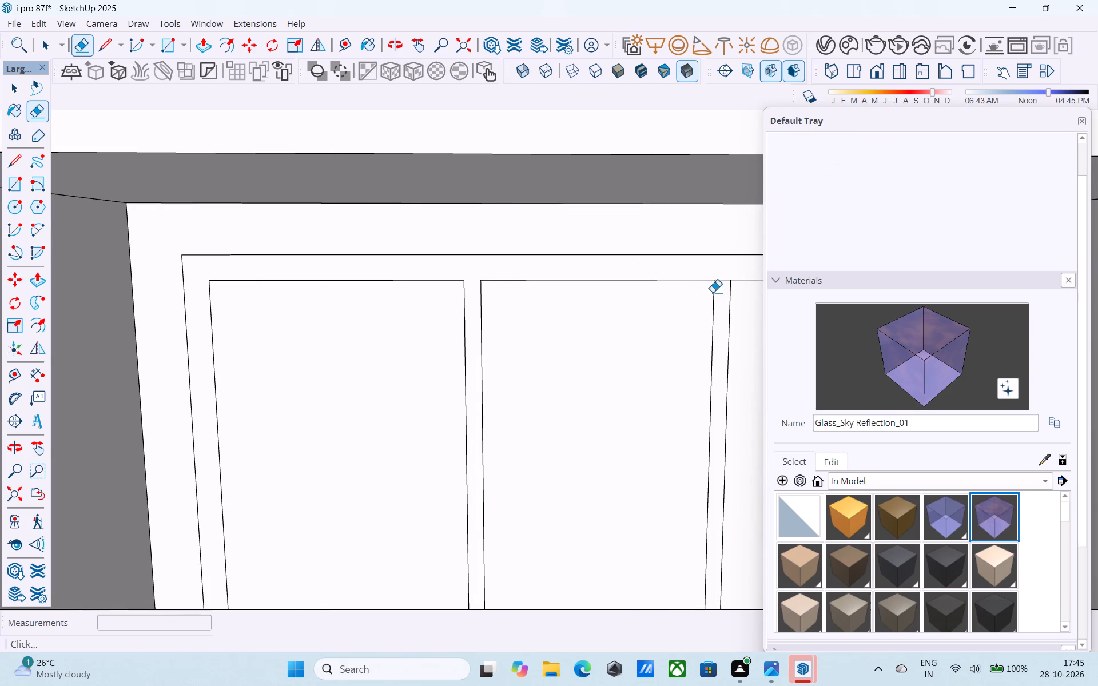
left_click(725, 281)
scroll(465, 313, "down", 8)
scroll(388, 312, "up", 1)
scroll(387, 312, "down", 12)
key("space")
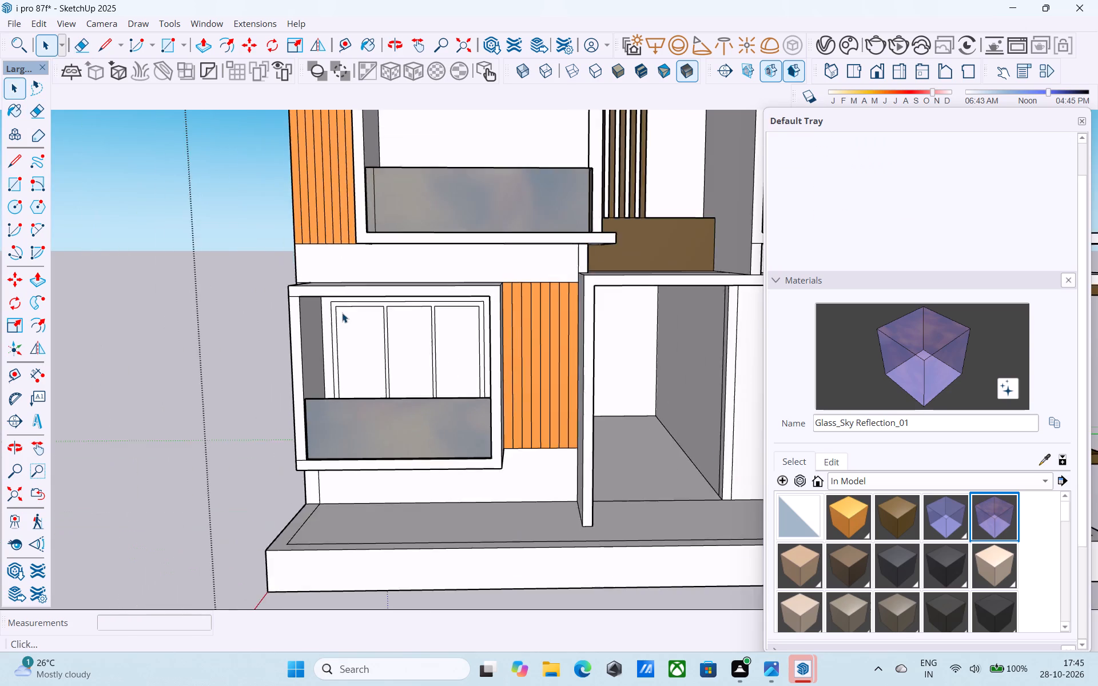
Push the three panels of the ground-floor balcony opening 9" back through the wall.
scroll(342, 313, "down", 4)
middle_click_drag(398, 317, 360, 342)
scroll(359, 341, "up", 8)
scroll(335, 348, "down", 1)
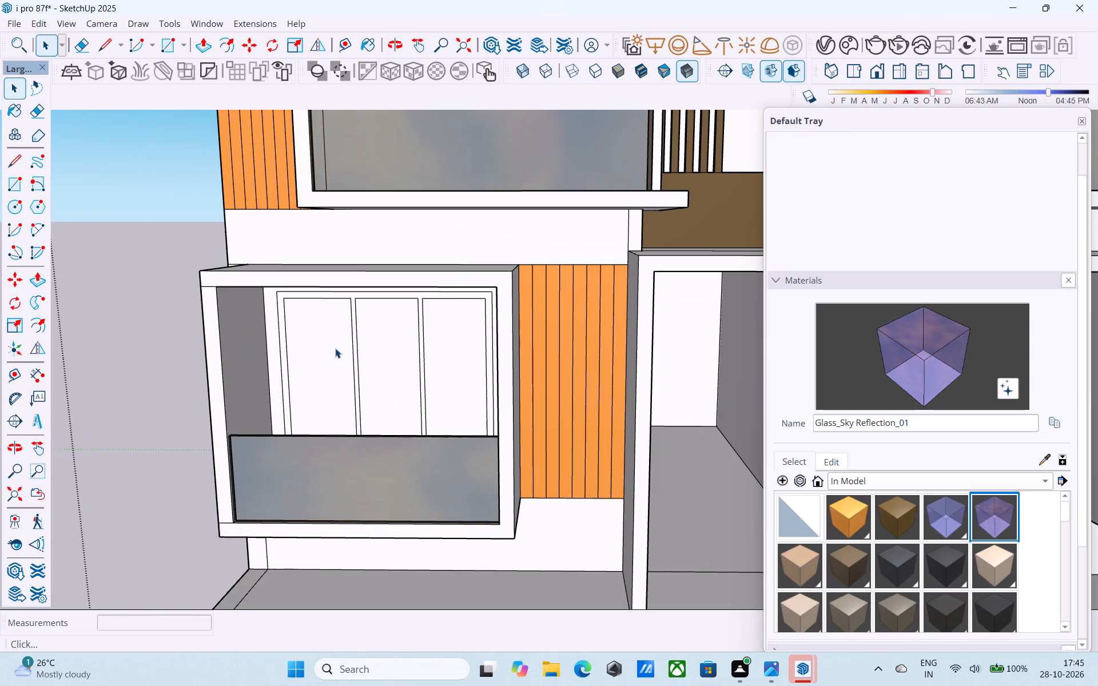
middle_click_drag(335, 348, 296, 353)
scroll(288, 360, "down", 3)
scroll(259, 392, "up", 8)
middle_click_drag(263, 382, 303, 345)
scroll(303, 345, "up", 3)
key("p")
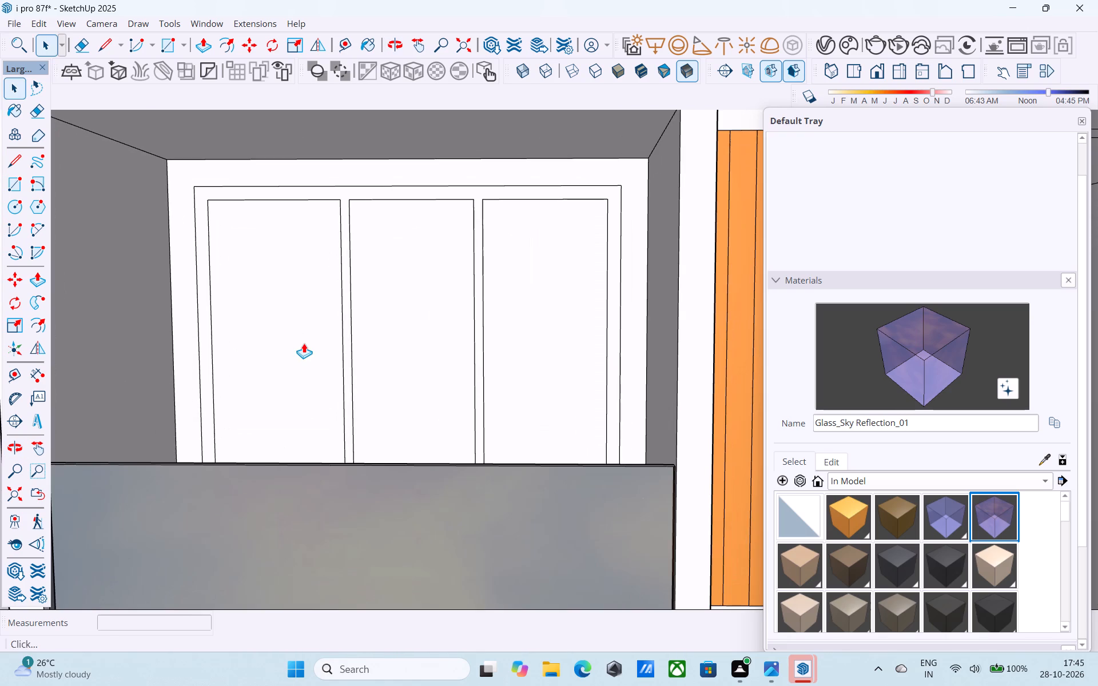
left_click(304, 343)
scroll(307, 336, "up", 4)
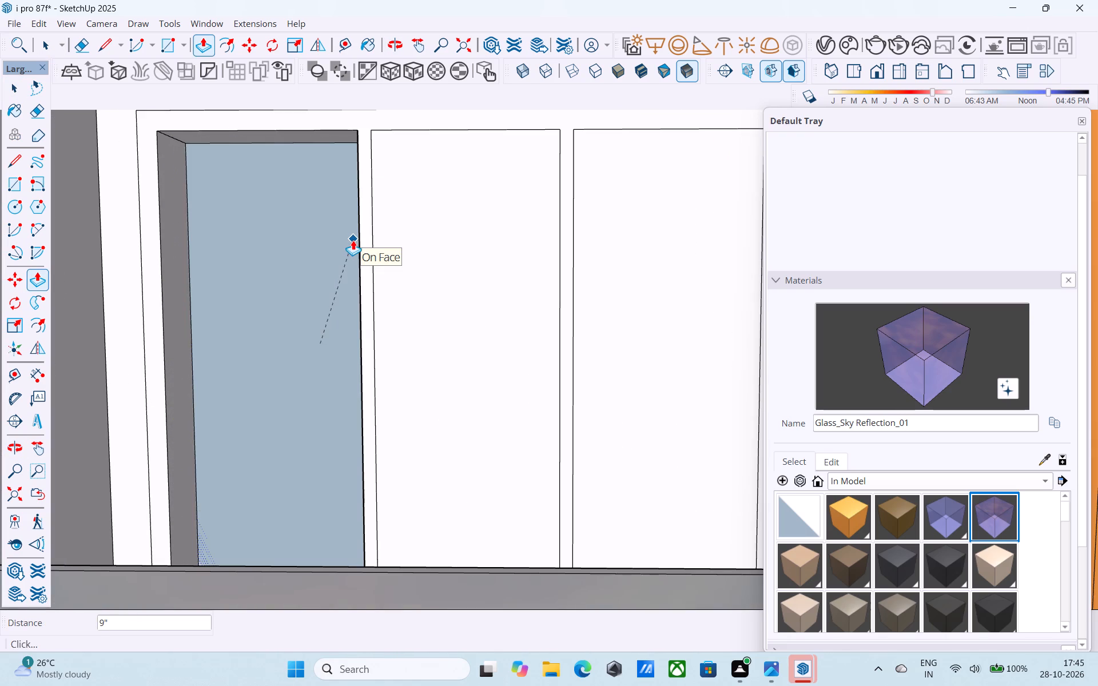
left_click(353, 240)
scroll(352, 248, "down", 4)
double_click(418, 309)
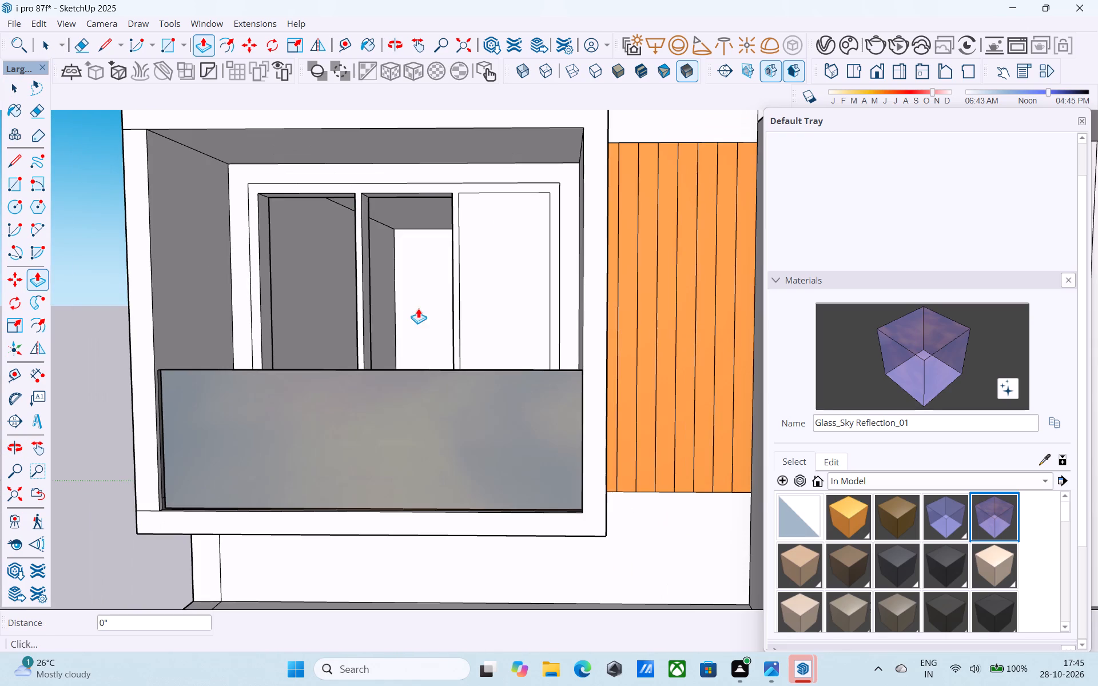
double_click(480, 306)
Examine the front facade's balconies from several angles, focusing on the first-floor balcony above the finished opening.
scroll(480, 306, "down", 14)
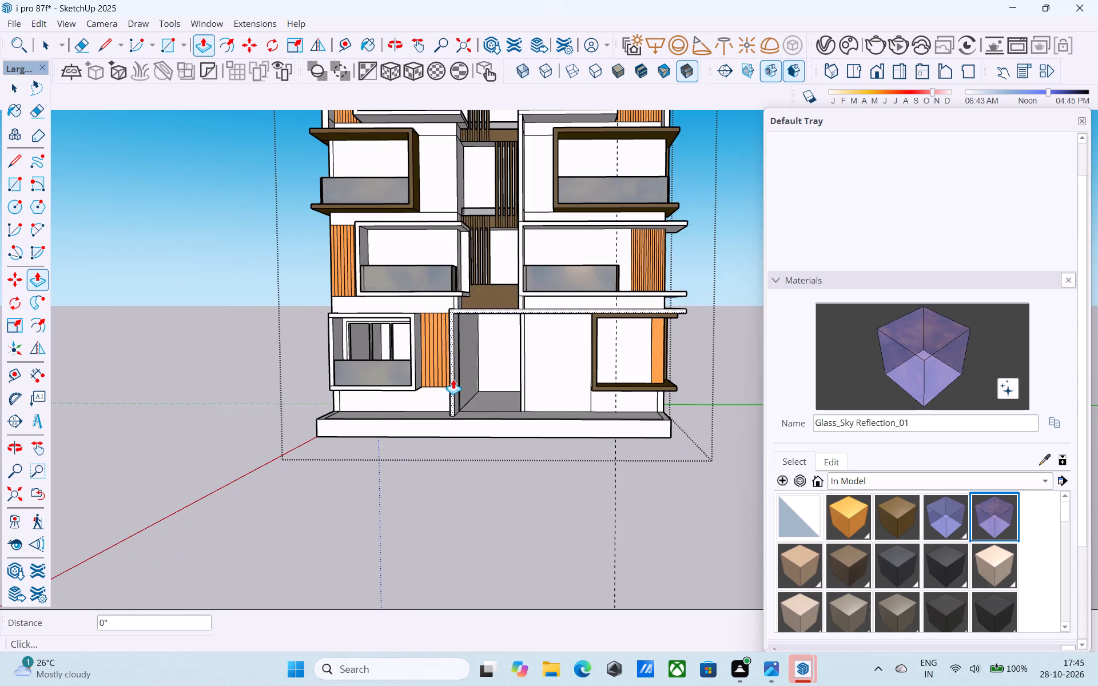
middle_click_drag(453, 379, 544, 475)
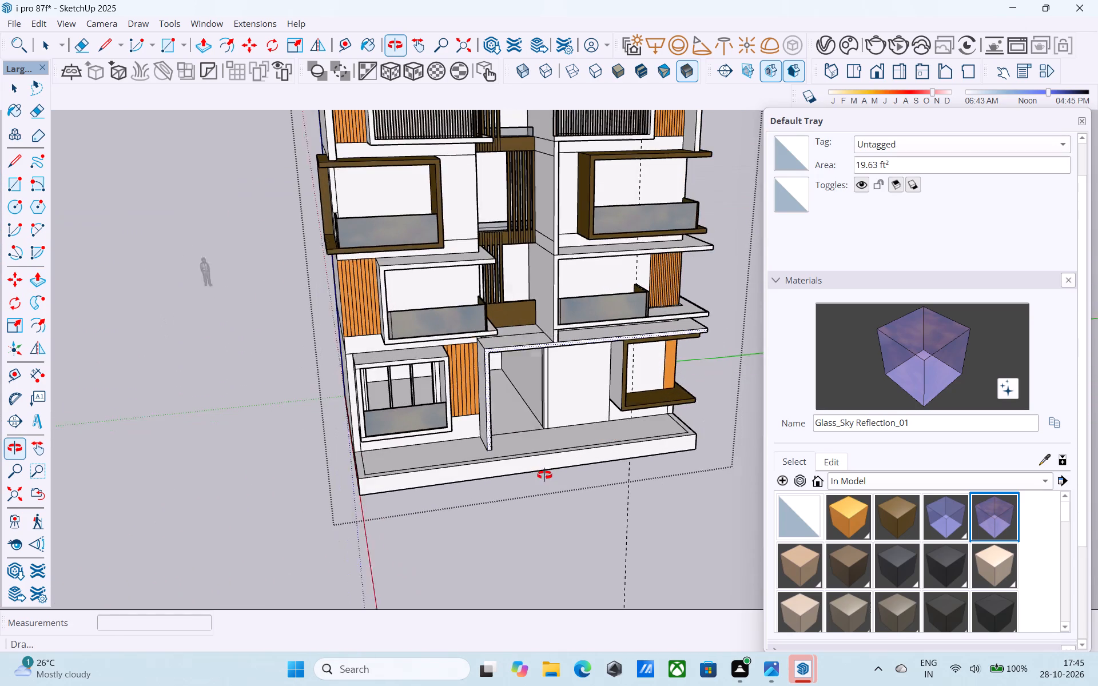
middle_click_drag(544, 475, 544, 476)
scroll(483, 300, "up", 5)
middle_click_drag(464, 266, 403, 333, "shift")
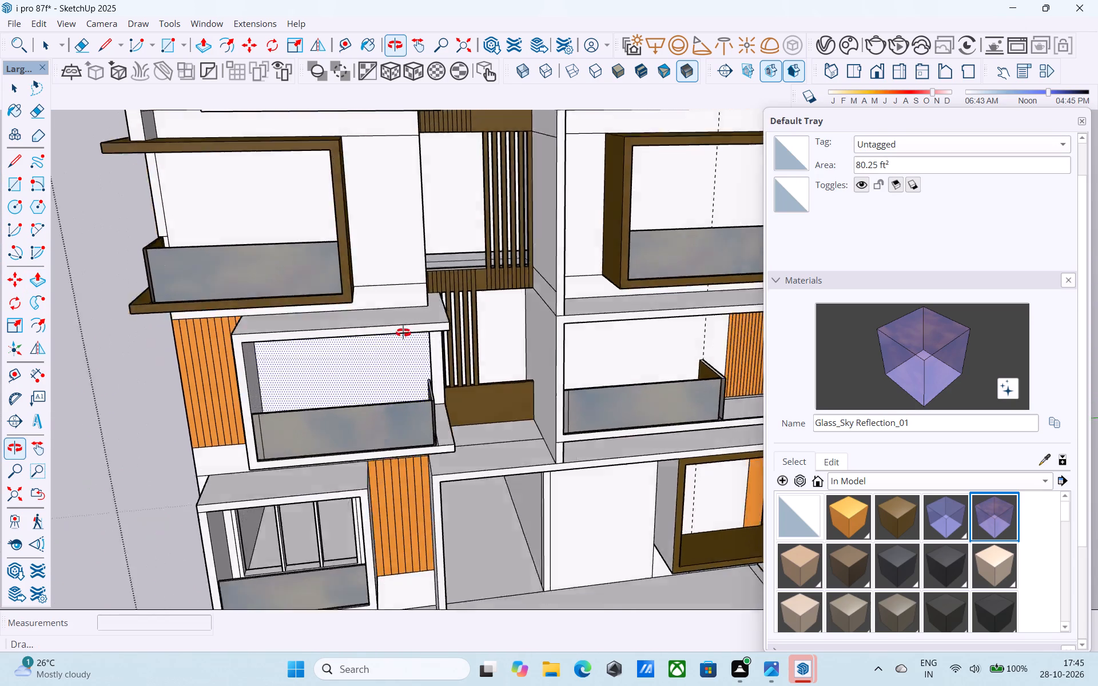
middle_click_drag(403, 333, 352, 293, "shift")
scroll(348, 289, "down", 5)
middle_click_drag(343, 297, 424, 401, "shift")
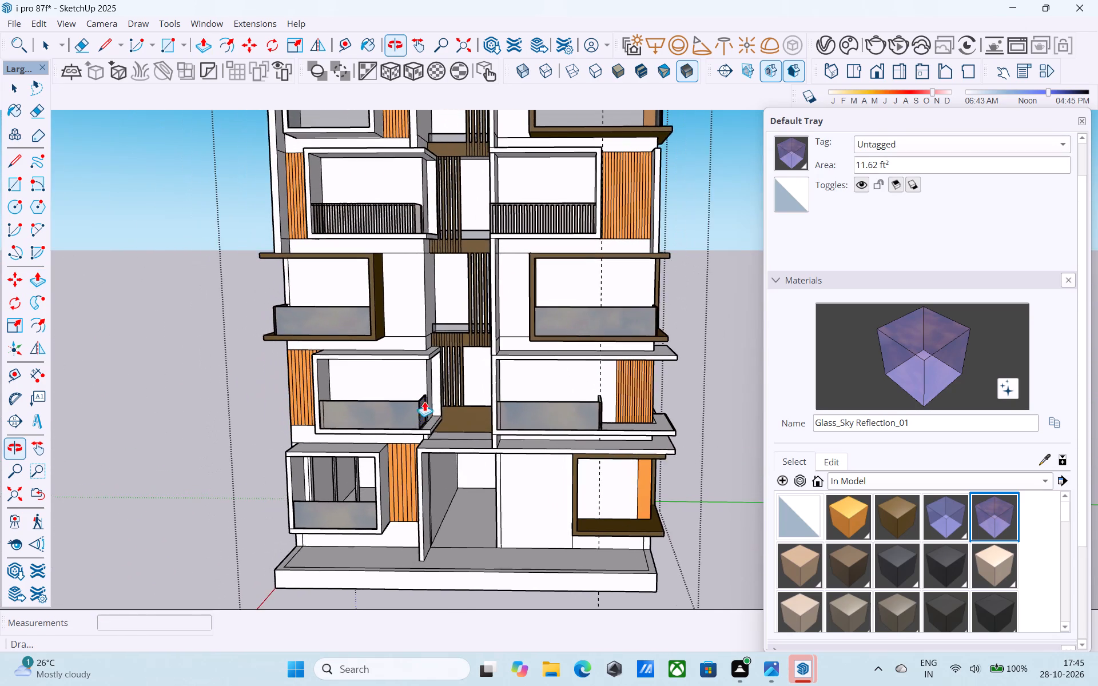
middle_click_drag(424, 401, 424, 401, "shift")
scroll(437, 396, "up", 2)
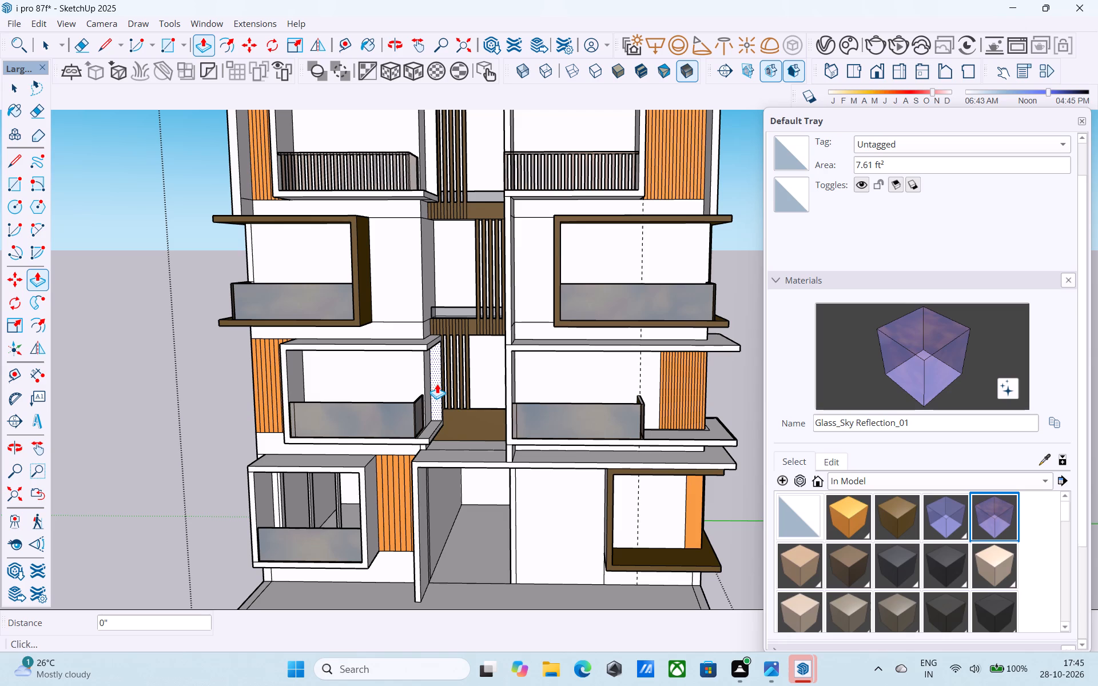
scroll(449, 417, "down", 3)
middle_click_drag(414, 441, 432, 436)
scroll(426, 406, "up", 8)
middle_click_drag(400, 397, 400, 482)
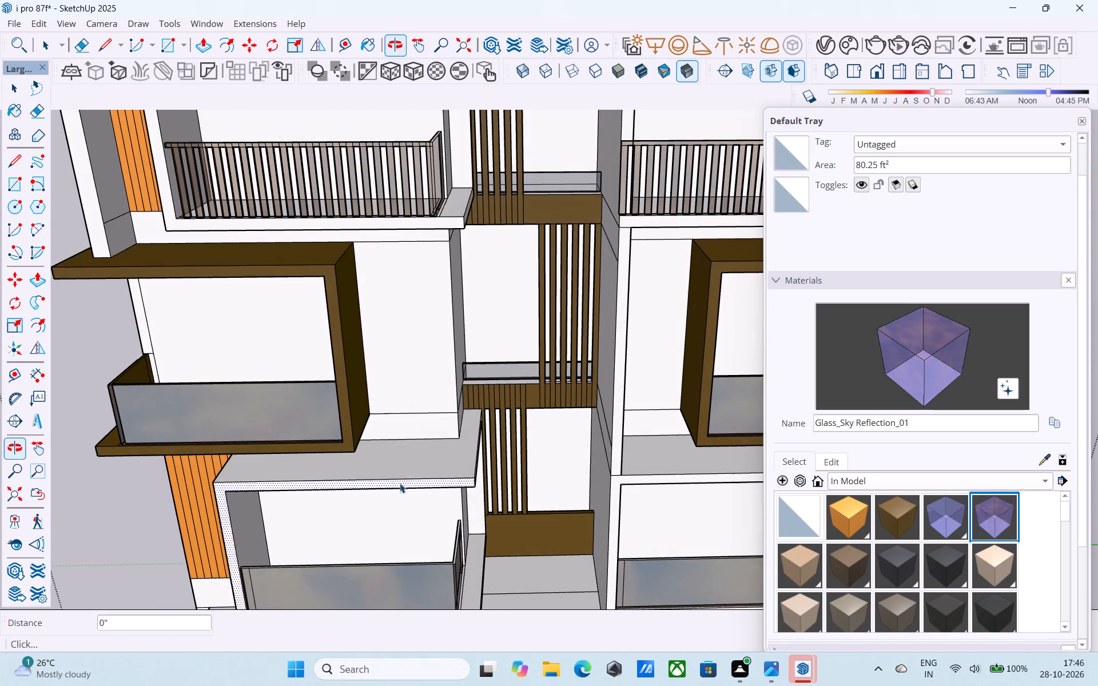
key("space")
scroll(397, 488, "down", 3)
middle_click_drag(393, 485, 406, 385)
middle_click_drag(429, 486, 377, 451)
scroll(388, 458, "up", 1)
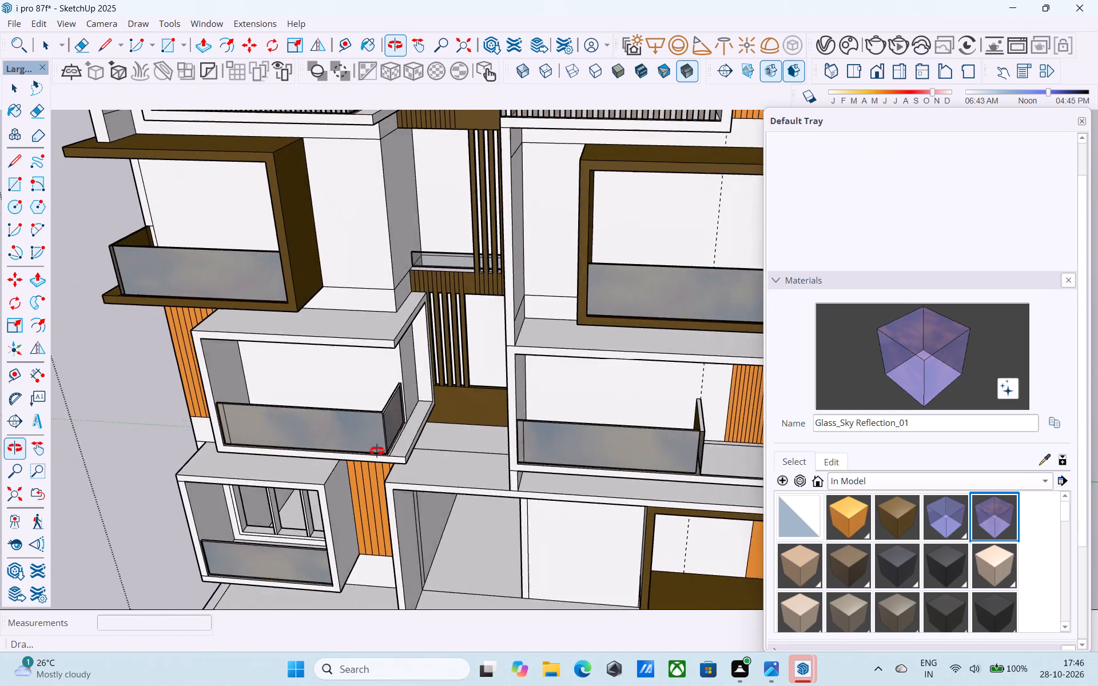
middle_click_drag(377, 451, 397, 408)
middle_click_drag(460, 440, 439, 452)
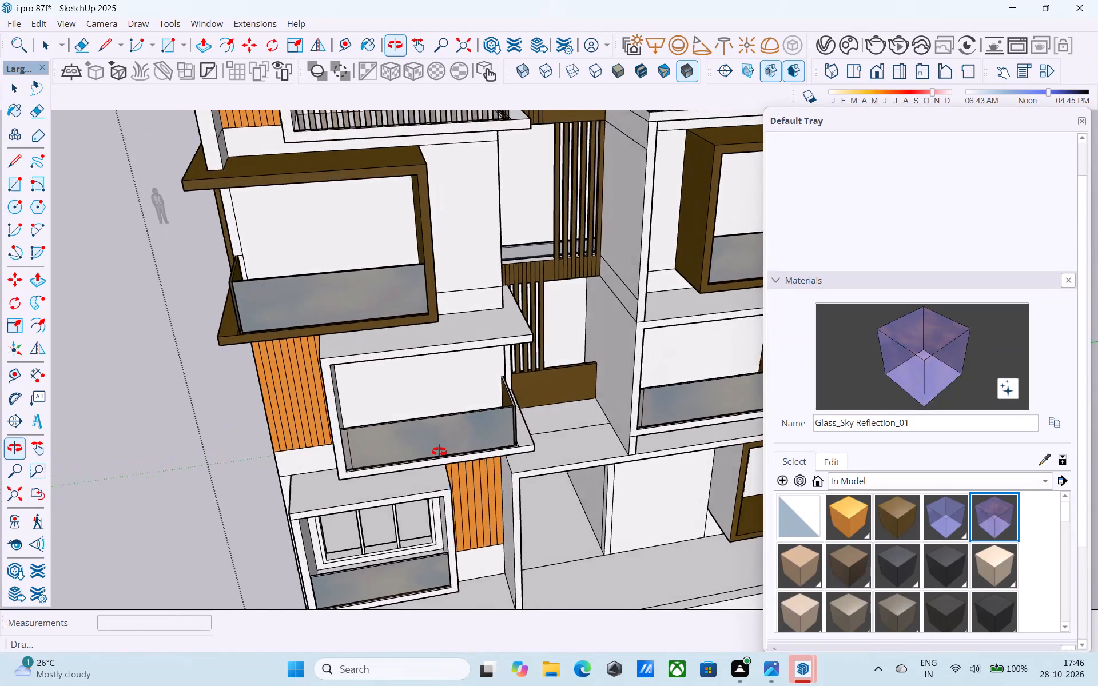
middle_click_drag(439, 452, 437, 414)
Place a vertical guide on the first-floor balcony's back wall, 2' in from the wall's edge beside the slatted fins.
key("t")
scroll(473, 369, "up", 3)
scroll(520, 303, "up", 2)
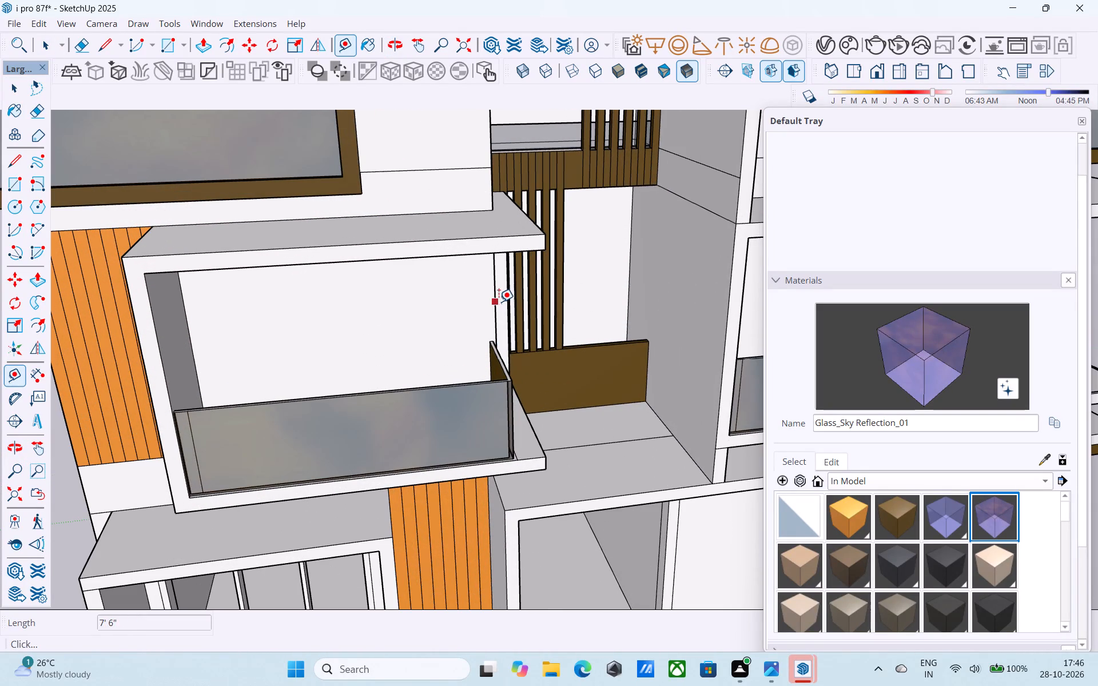
left_click(497, 302)
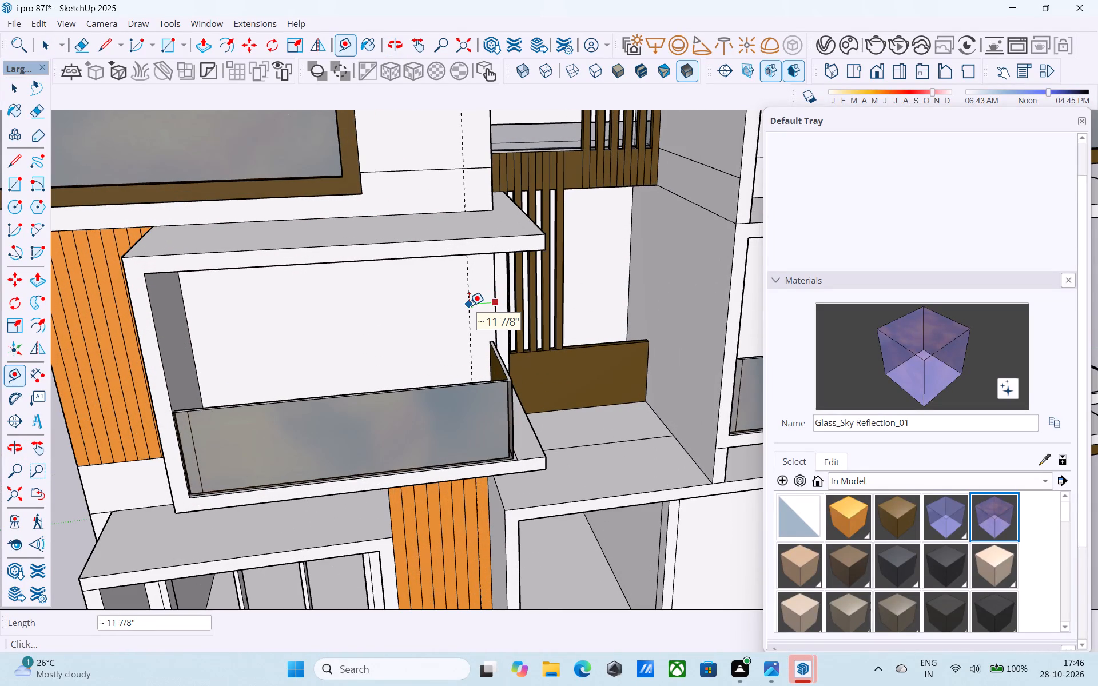
type("2'")
key("Return")
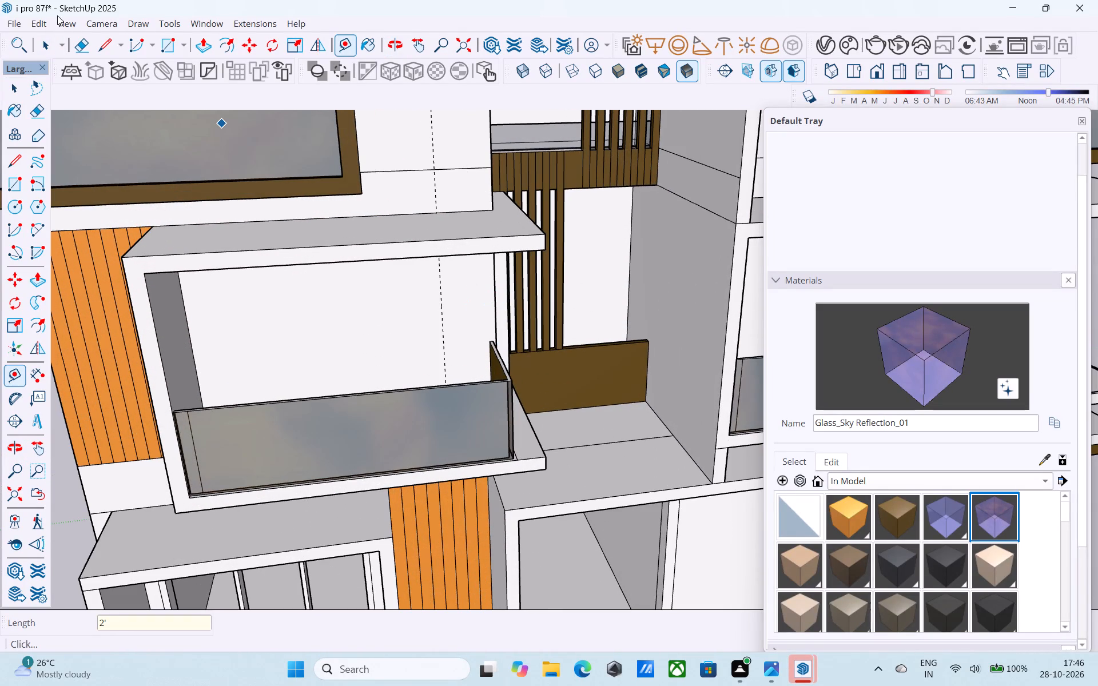
Draw a 3' by 7' door rectangle on the first-floor balcony's back wall, starting from the foot of the guide.
scroll(50, 15, "down", 5)
middle_click_drag(54, 21, 116, 69)
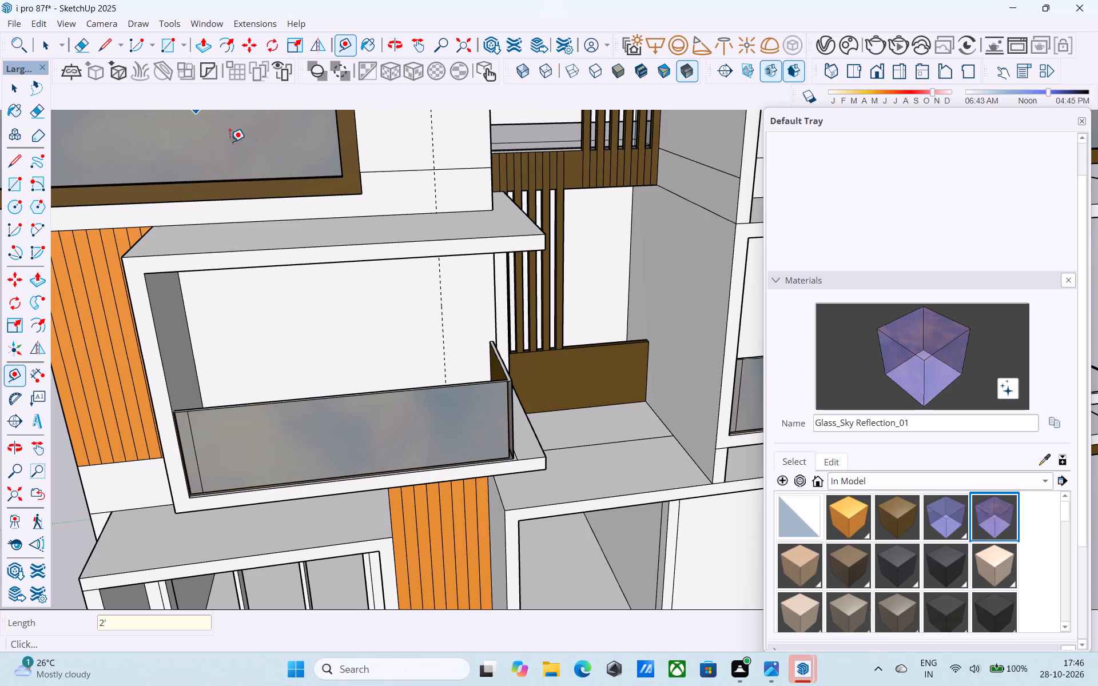
scroll(247, 169, "down", 5)
middle_click_drag(266, 221, 331, 337)
middle_click_drag(431, 465, 345, 403)
scroll(349, 405, "up", 2)
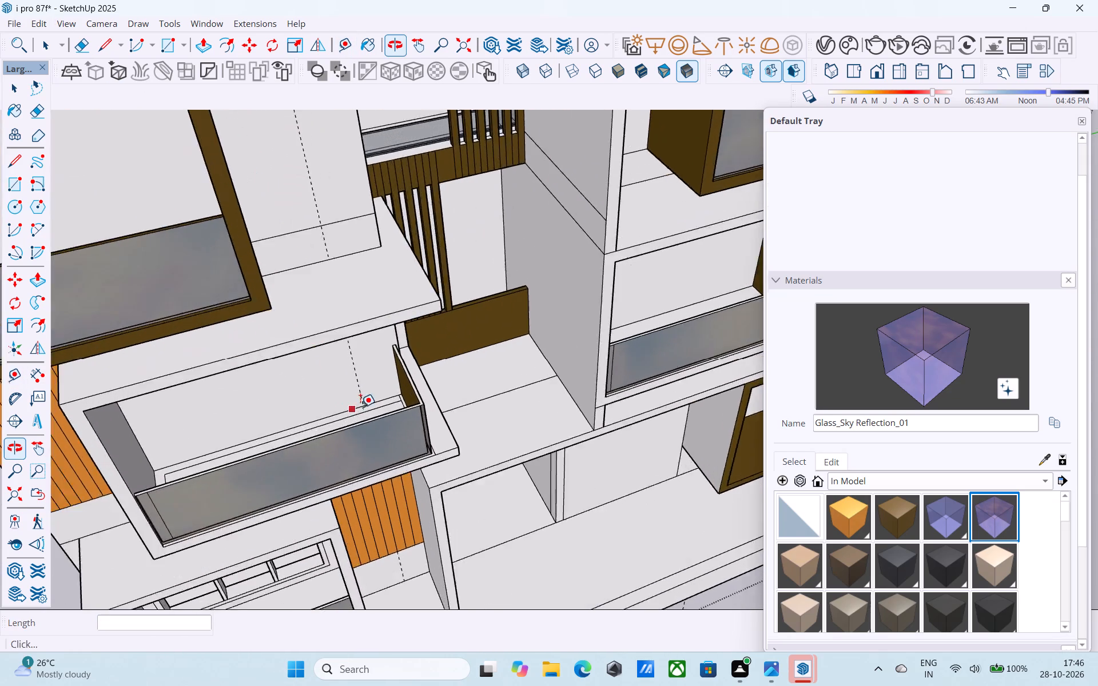
scroll(360, 407, "up", 13)
middle_click_drag(353, 432, 430, 402)
key("r")
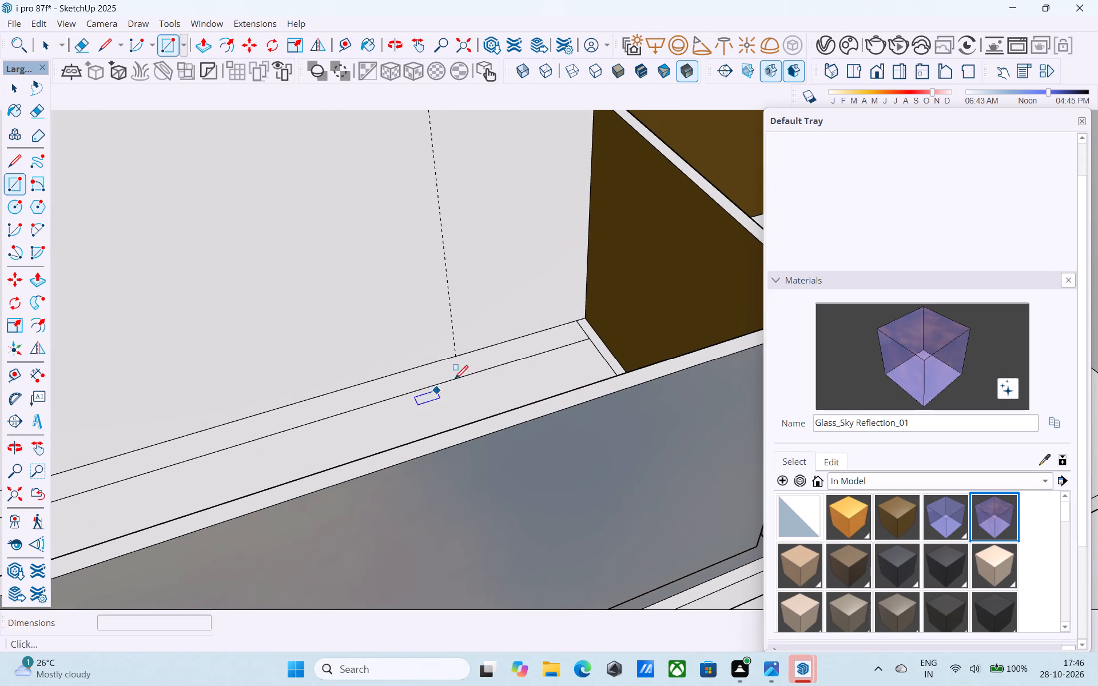
left_click(456, 357)
scroll(395, 320, "down", 5)
middle_click_drag(395, 320, 490, 438)
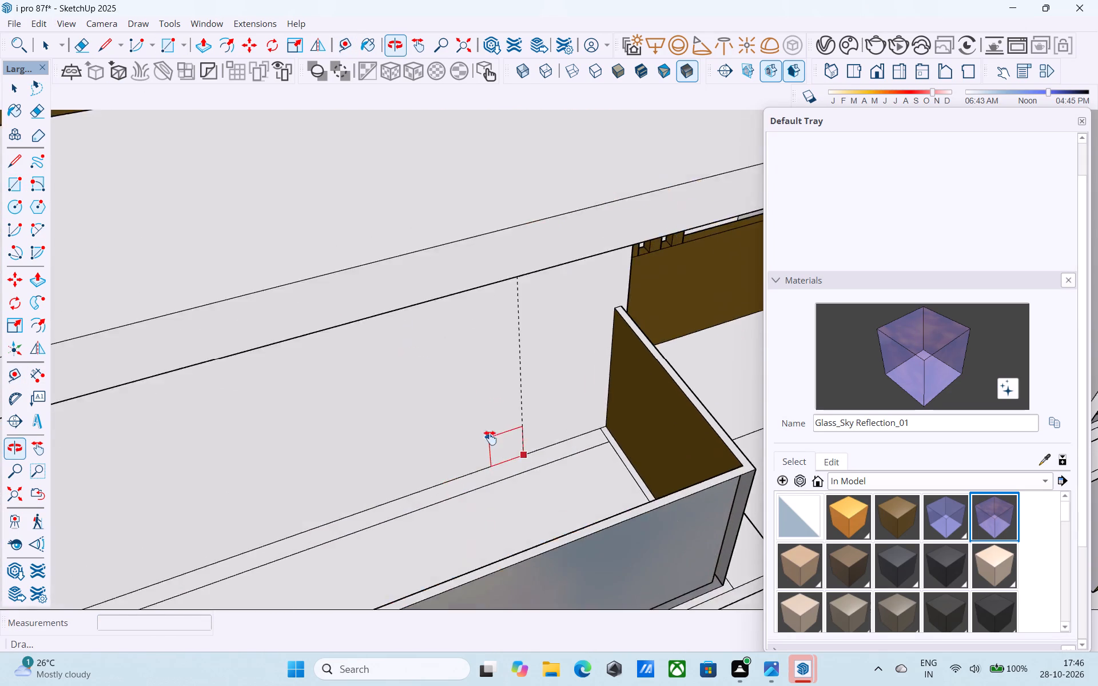
middle_click_drag(490, 438, 522, 416)
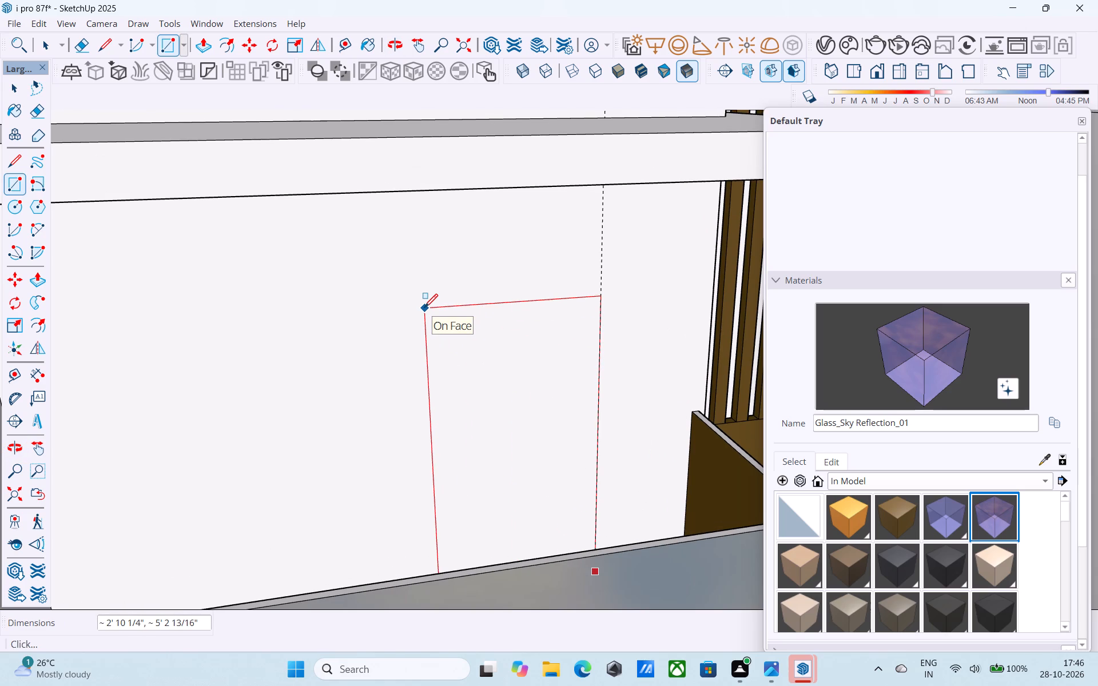
type("3',7'")
key("Return")
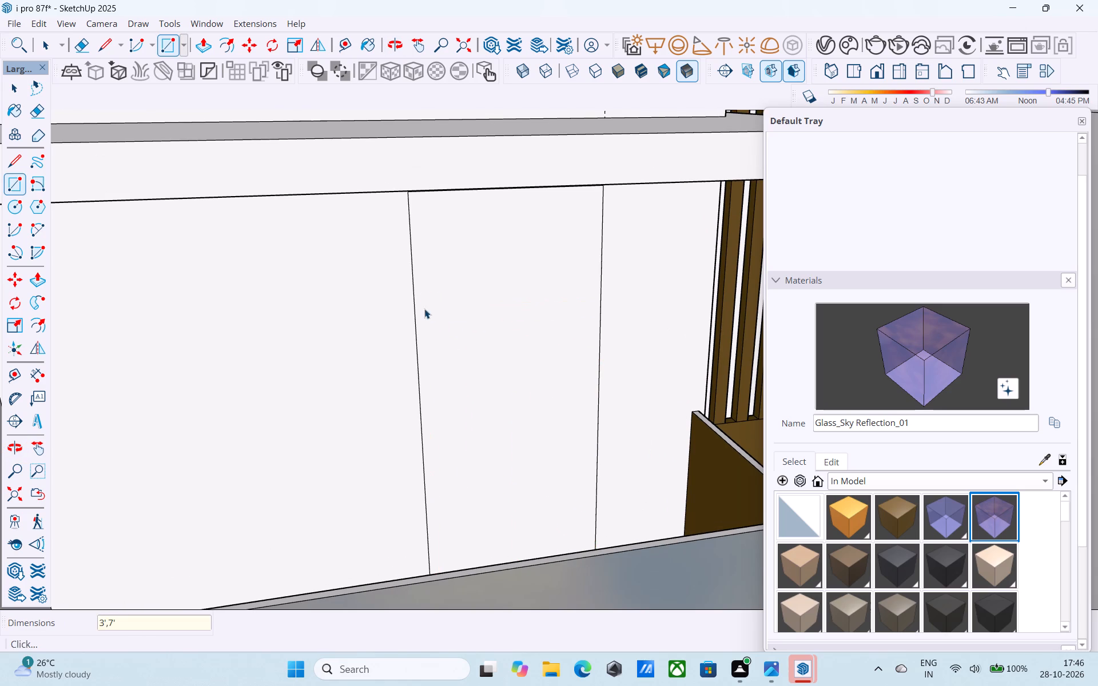
key("space")
Offset the first-floor balcony's door rectangle inward by 3" to outline its frame.
scroll(427, 312, "down", 8)
middle_click_drag(416, 362, 377, 315)
scroll(377, 315, "down", 2)
left_click(363, 249)
scroll(367, 253, "up", 4)
key("f")
left_click(370, 257)
type("3\"")
key("Return")
key("space")
Push the inner door panel on the first-floor balcony back through the wall to form the doorway.
left_click(374, 259)
scroll(373, 259, "up", 2)
key("p")
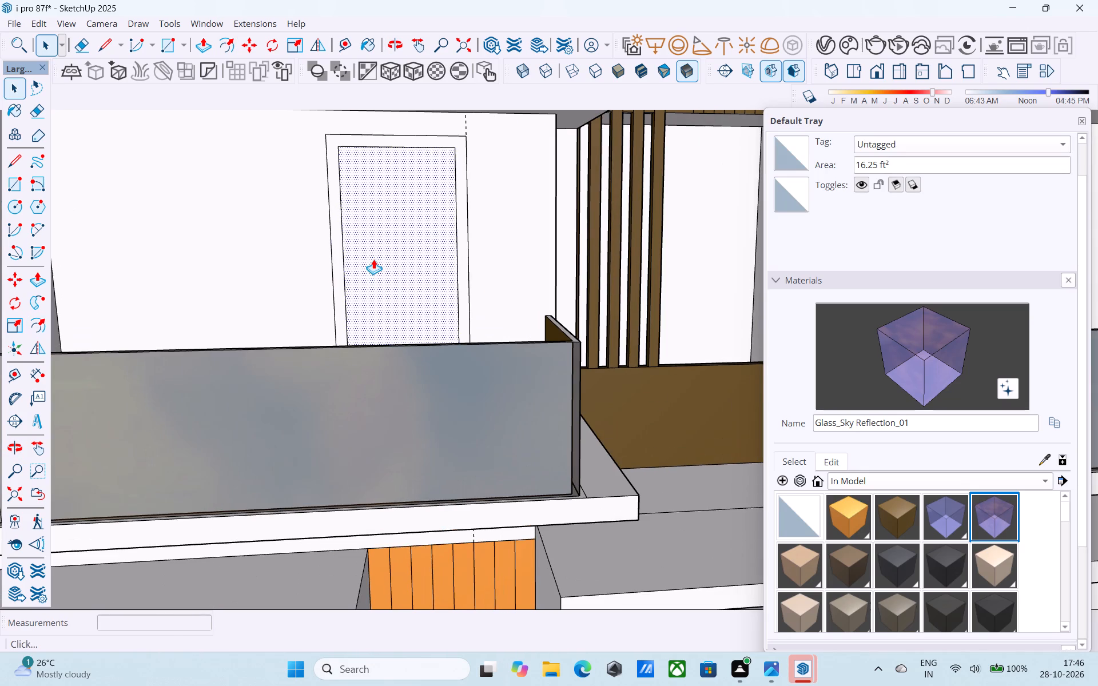
left_click(373, 259)
scroll(372, 258, "up", 2)
left_click(366, 226)
key("space")
Offset the back wall face inside the brown-framed second-floor balcony inward by 6".
scroll(366, 226, "down", 9)
middle_click(367, 225)
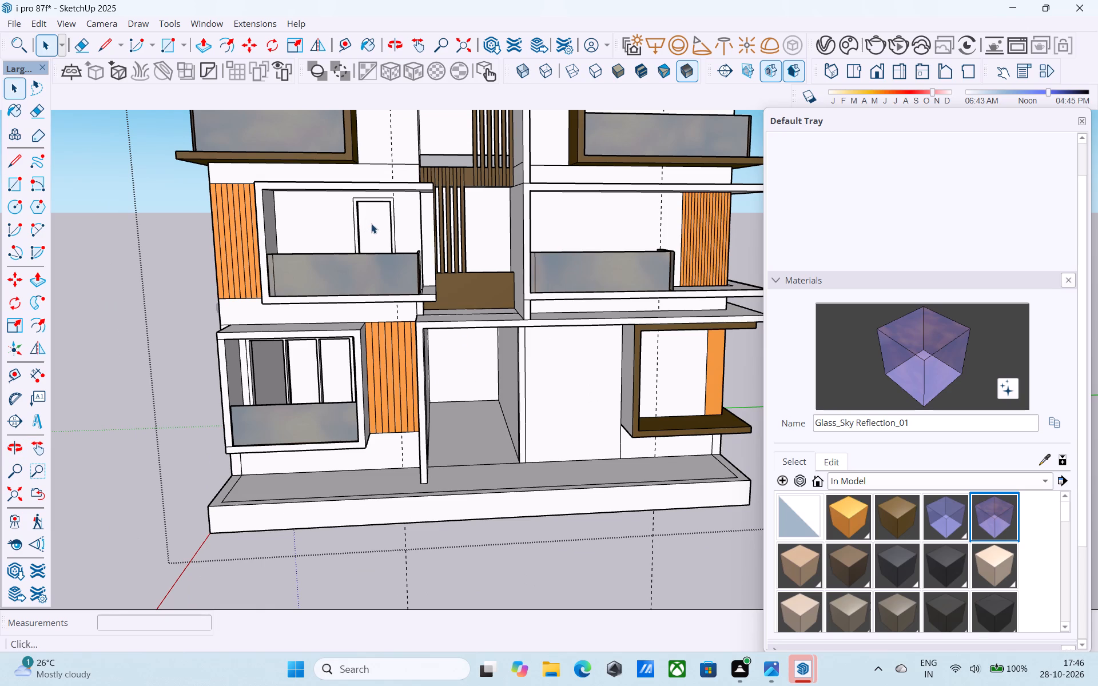
scroll(415, 244, "down", 5)
middle_click_drag(306, 143, 314, 192, "shift")
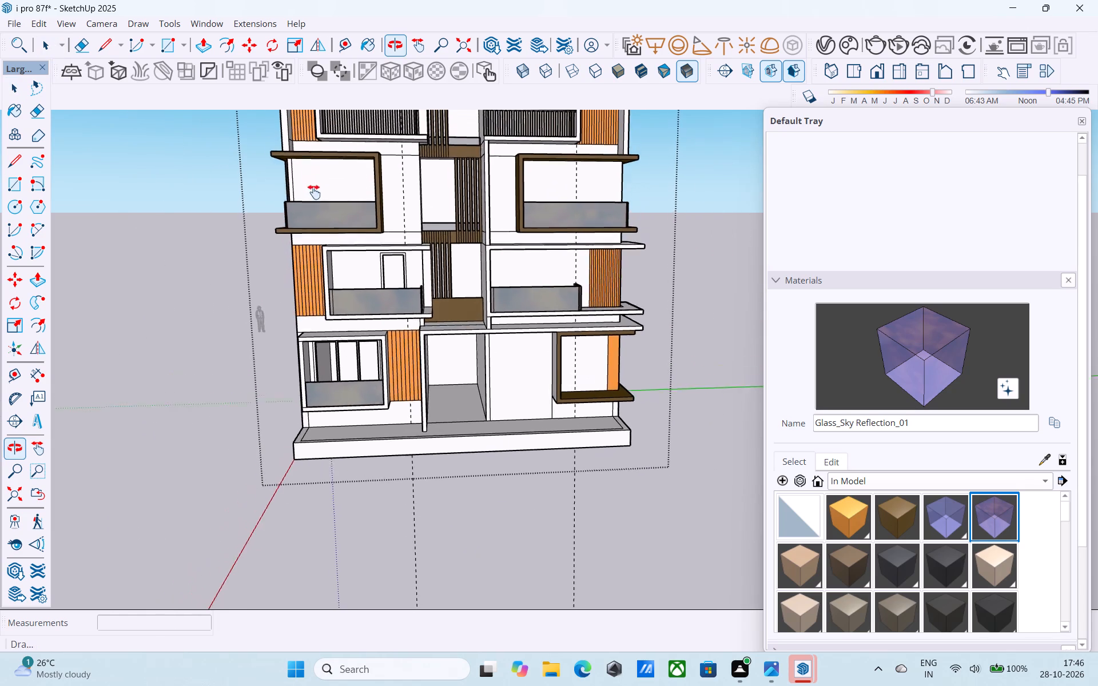
middle_click_drag(314, 192, 332, 256, "shift")
scroll(338, 264, "up", 9)
middle_click_drag(341, 264, 417, 266)
middle_click_drag(492, 288, 412, 341)
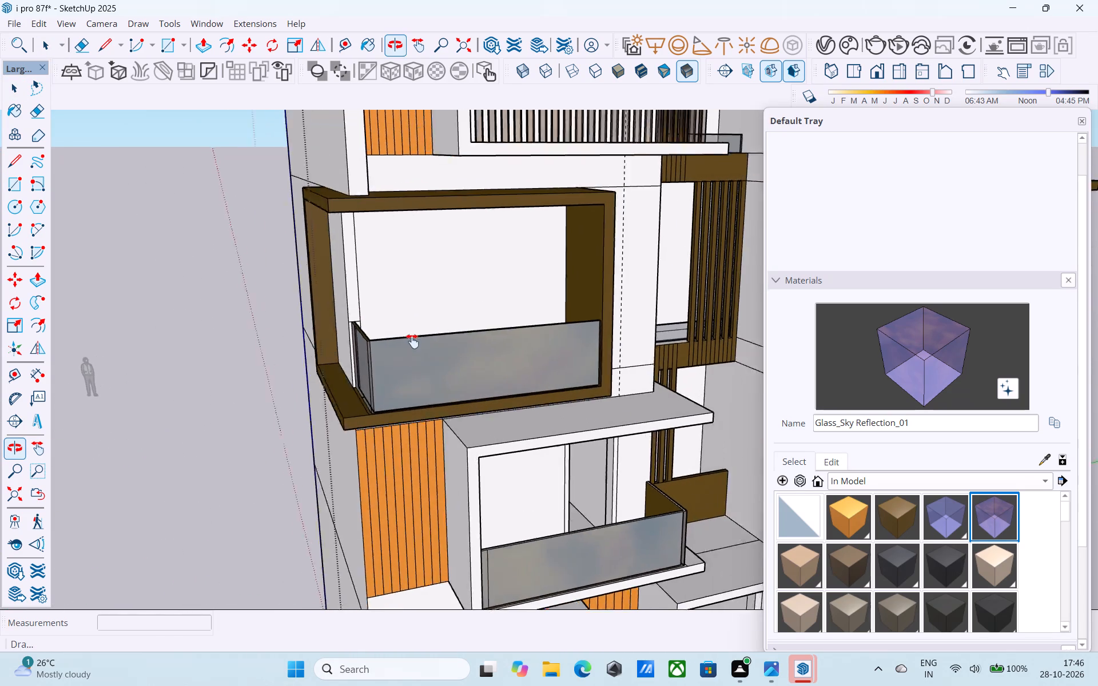
middle_click_drag(412, 341, 486, 422)
scroll(444, 410, "up", 1)
left_click(383, 374)
middle_click_drag(383, 374, 337, 378)
scroll(337, 378, "up", 5)
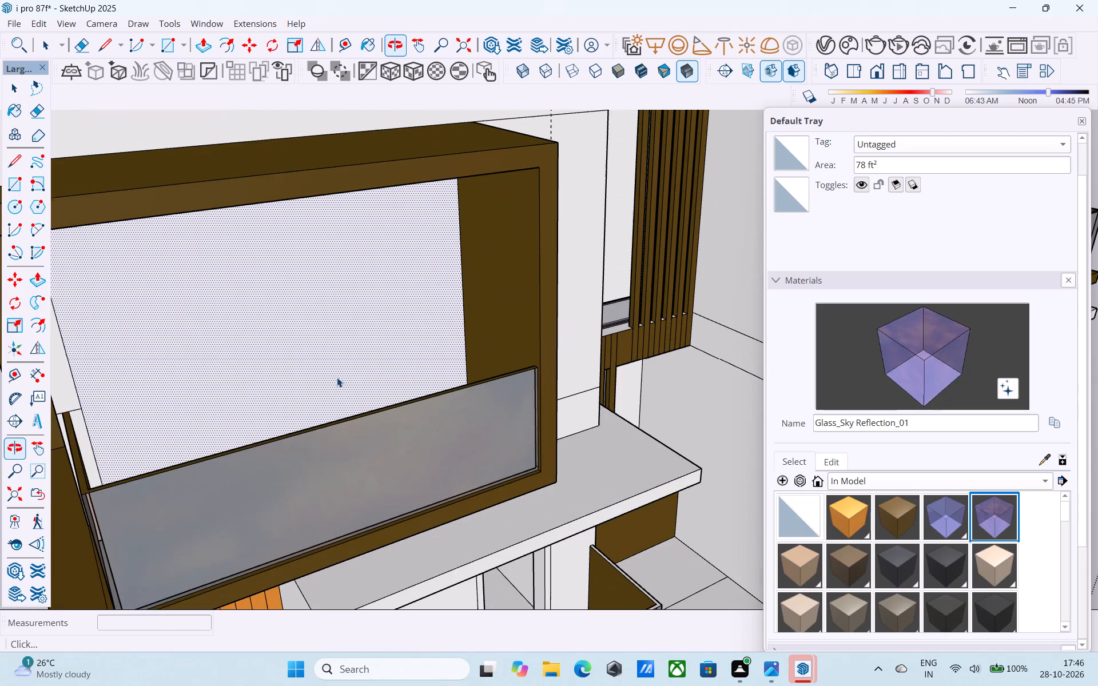
key("f")
left_click(337, 376)
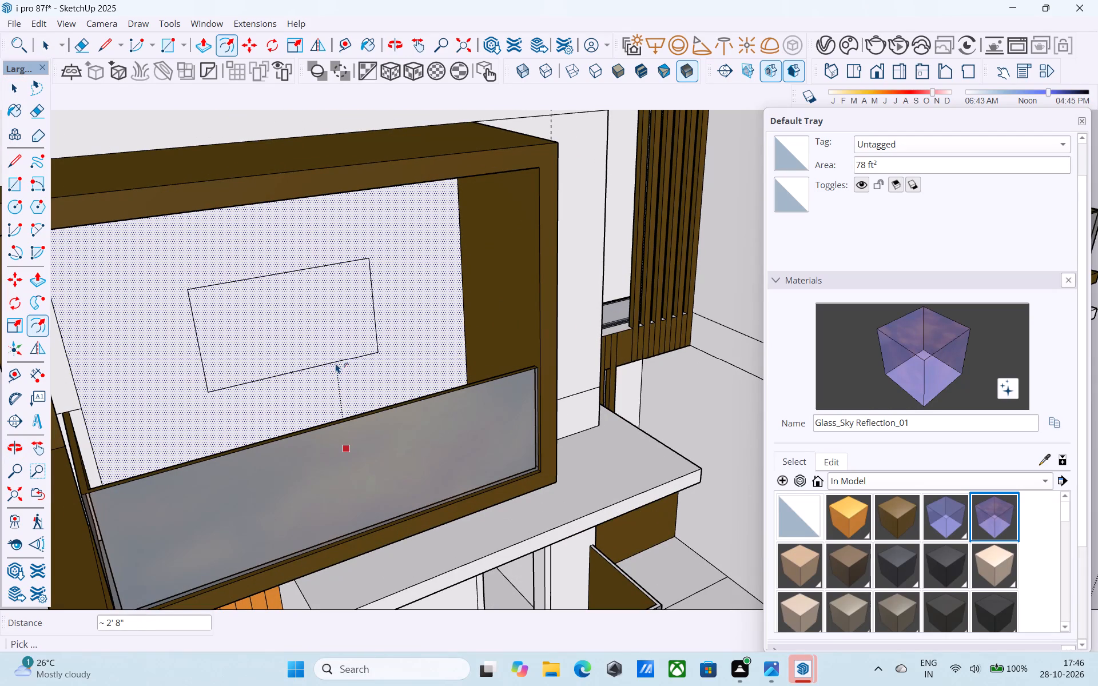
type("6\"")
key("Return")
key("space")
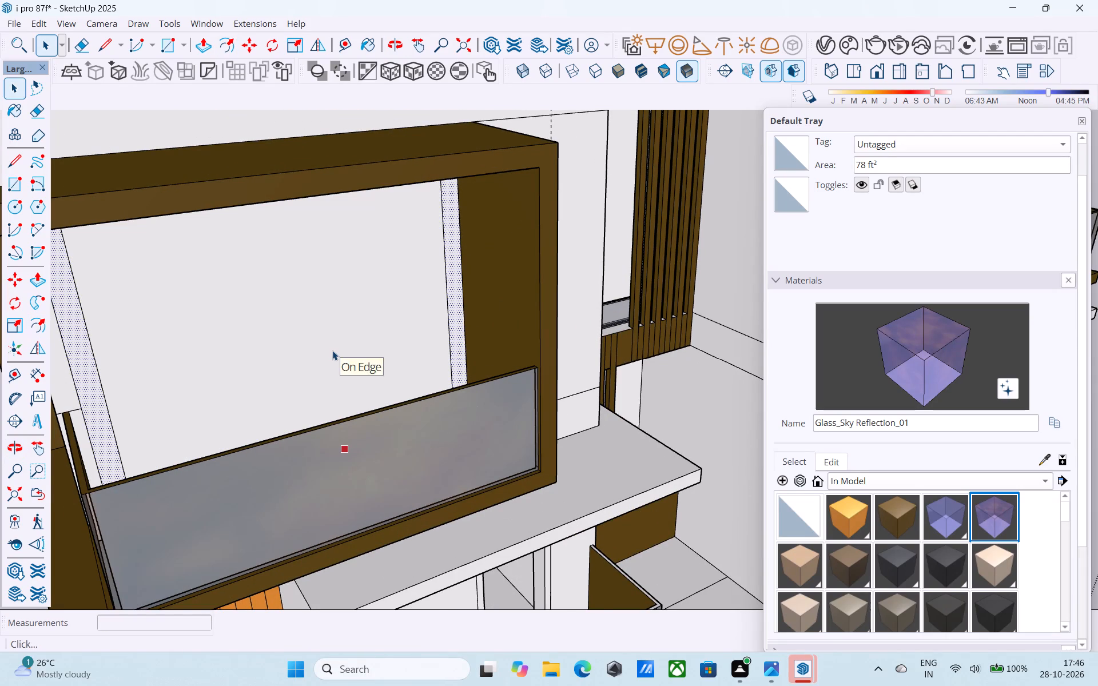
Offset the inner face on the brown-framed second-floor balcony's back wall inward by 3" to outline the opening's frame.
left_click(332, 350)
scroll(331, 348, "up", 1)
key("f")
left_click(331, 348)
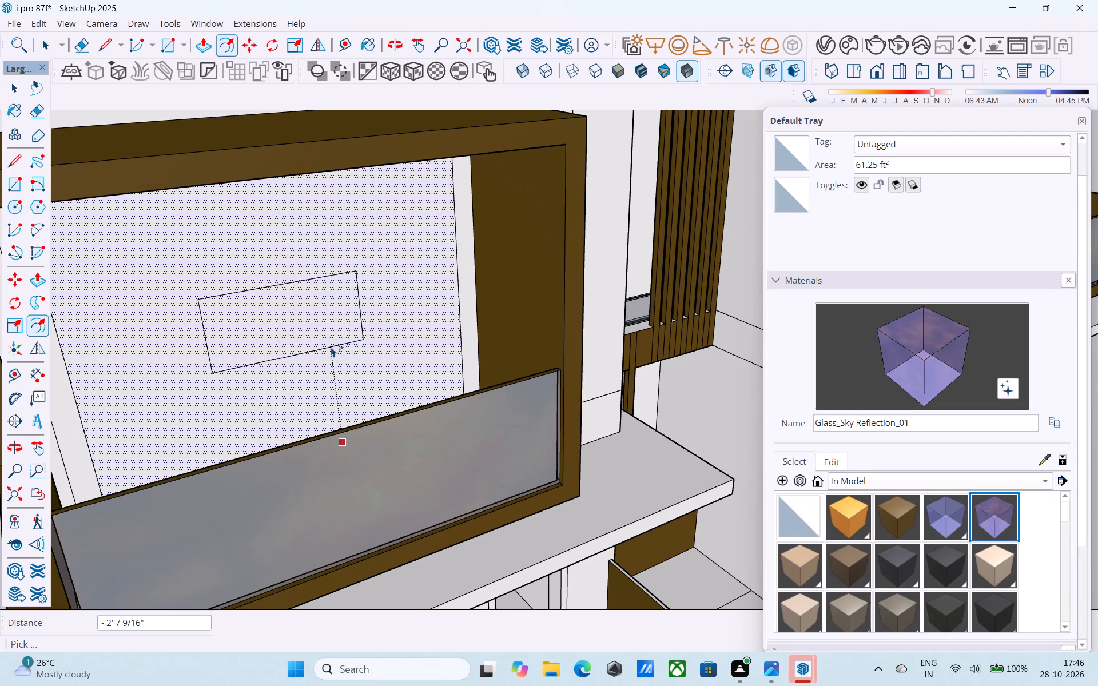
key("3")
key("shift+quotedbl")
key("Return")
key("space")
Copy the inner frame's vertical side edge 8' 3" to the opposite side, dividing the spacing by 3 to form three equal panels.
scroll(333, 346, "down", 6)
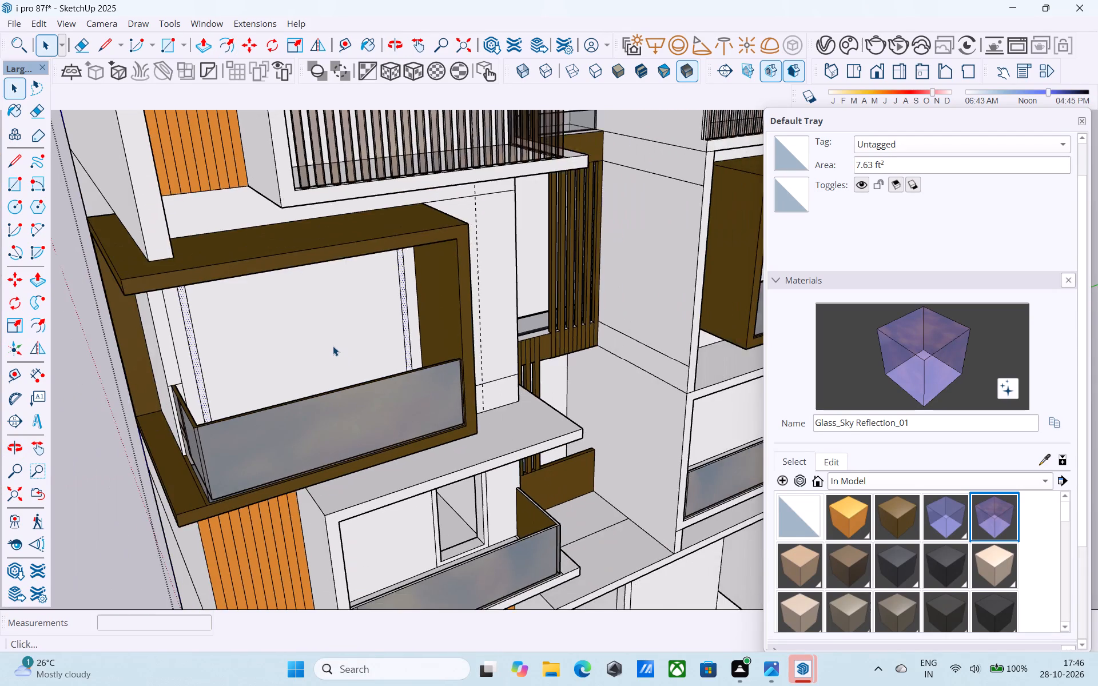
middle_click_drag(333, 346, 214, 284)
scroll(214, 284, "up", 4)
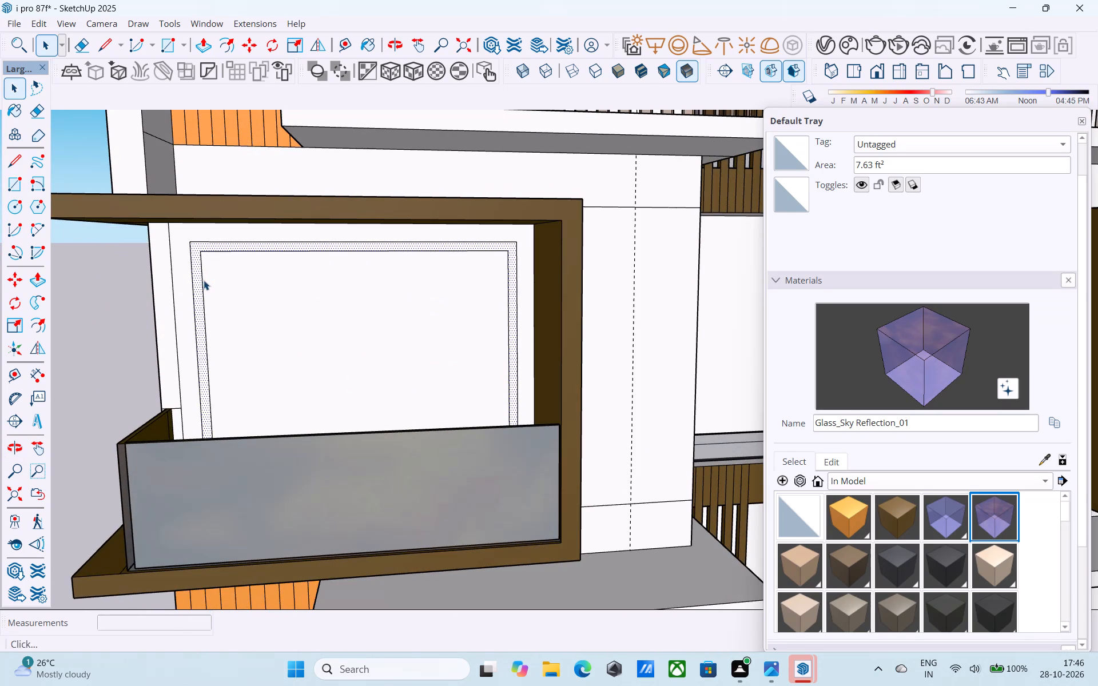
left_click(204, 280)
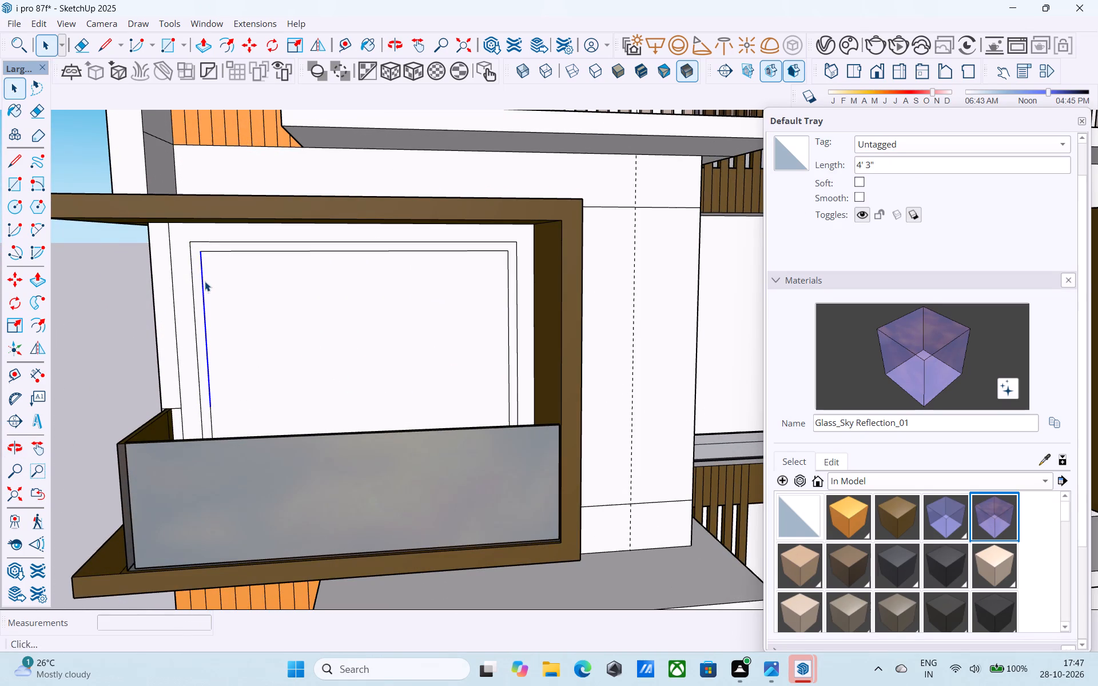
scroll(205, 283, "down", 2)
middle_click_drag(205, 283, 214, 329)
scroll(217, 342, "up", 3)
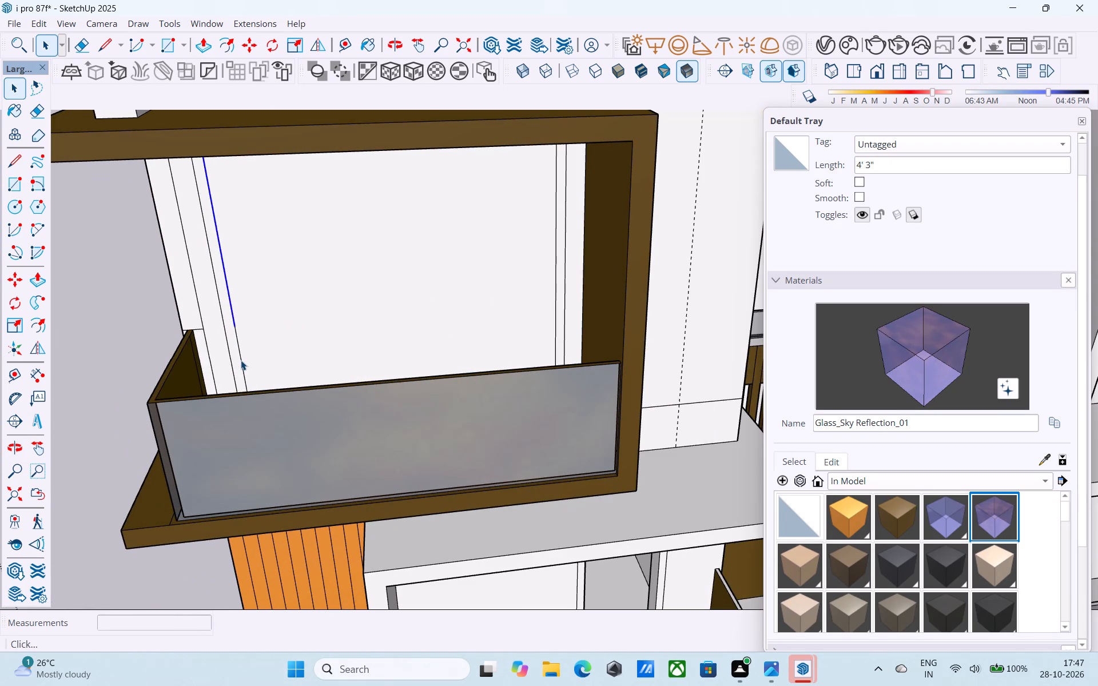
left_click(241, 360)
scroll(279, 299, "down", 3, "shift")
middle_click_drag(281, 288, 249, 207, "shift")
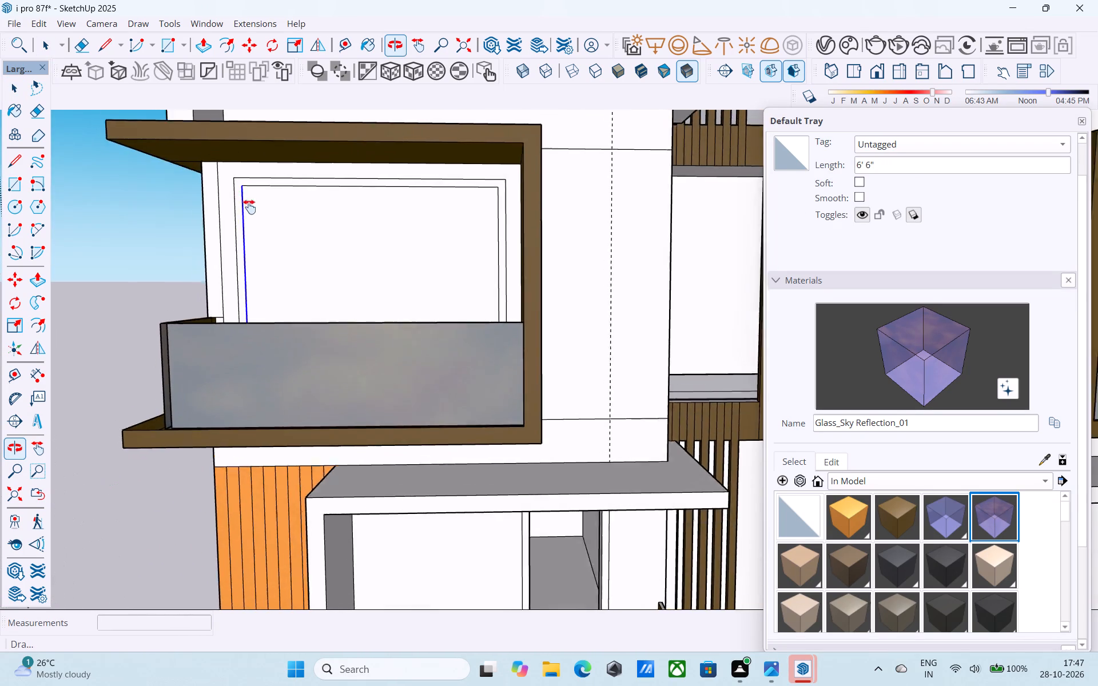
middle_click_drag(249, 207, 258, 226, "shift")
scroll(258, 226, "up", 4)
key("m")
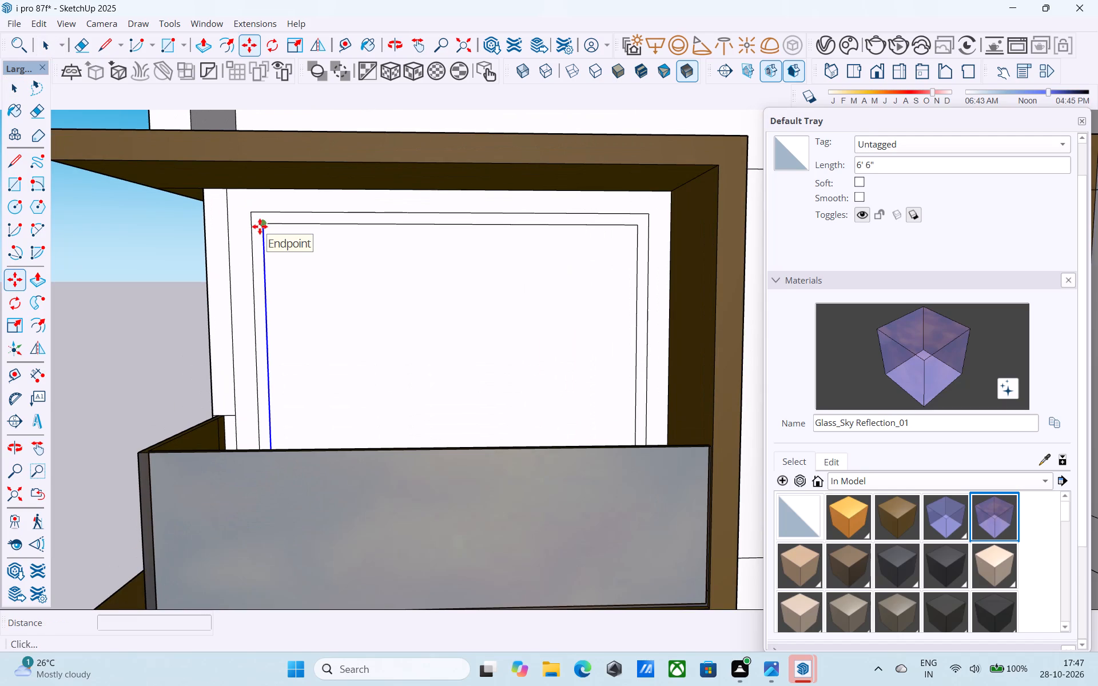
left_click(260, 225)
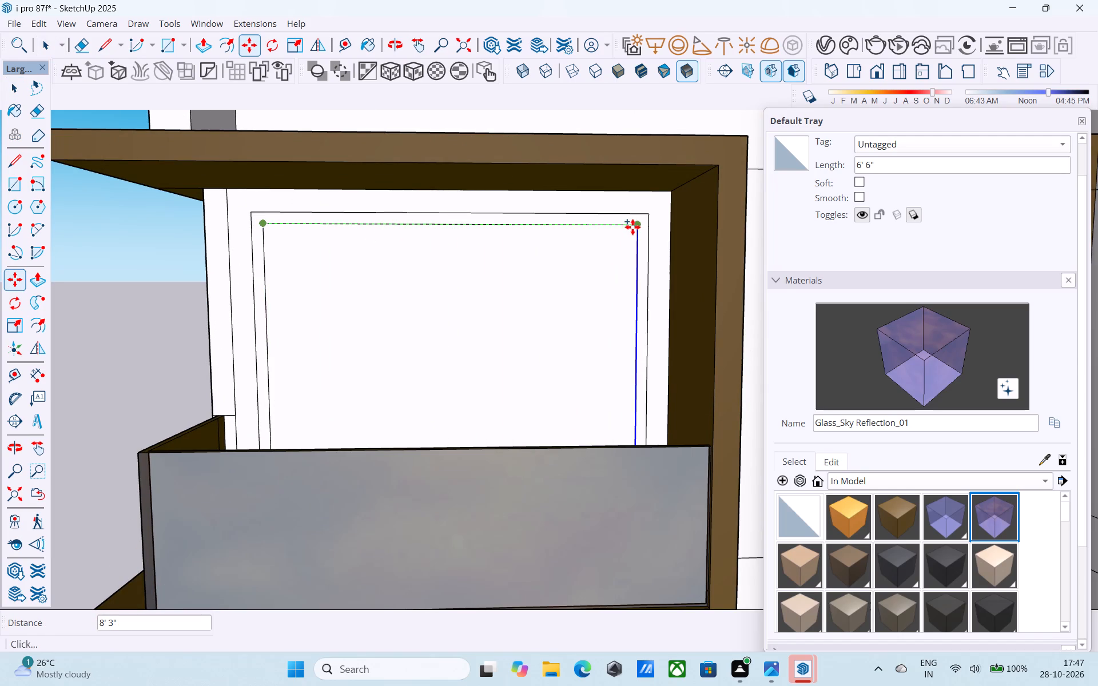
left_click(632, 227)
type("/3")
key("Return")
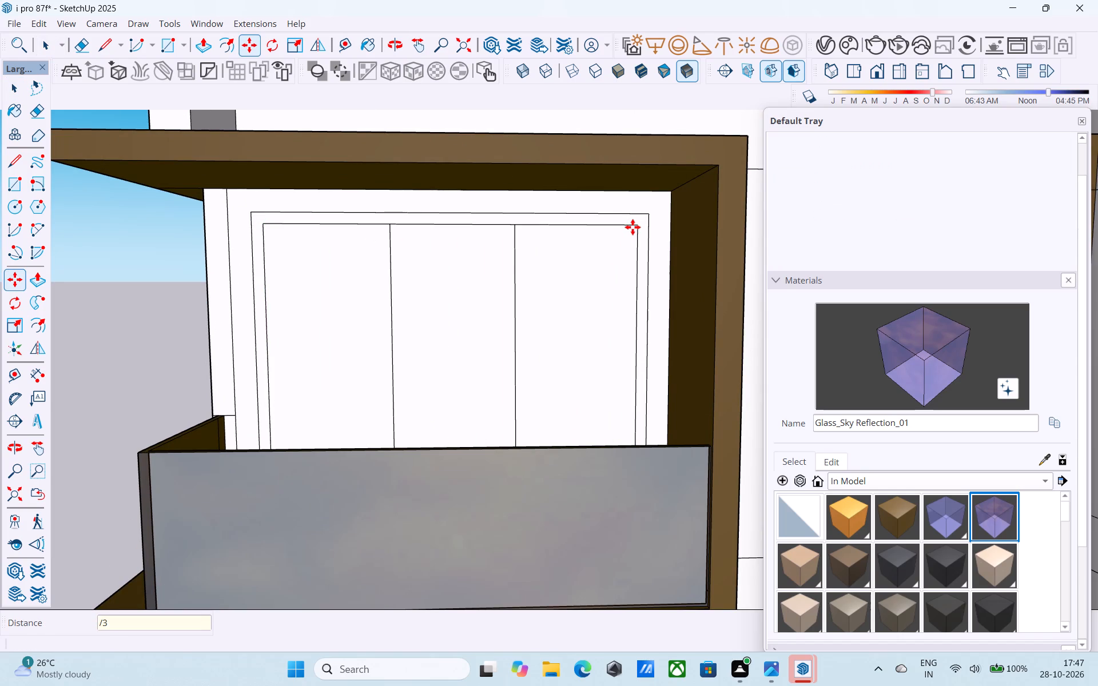
scroll(642, 230, "down", 1)
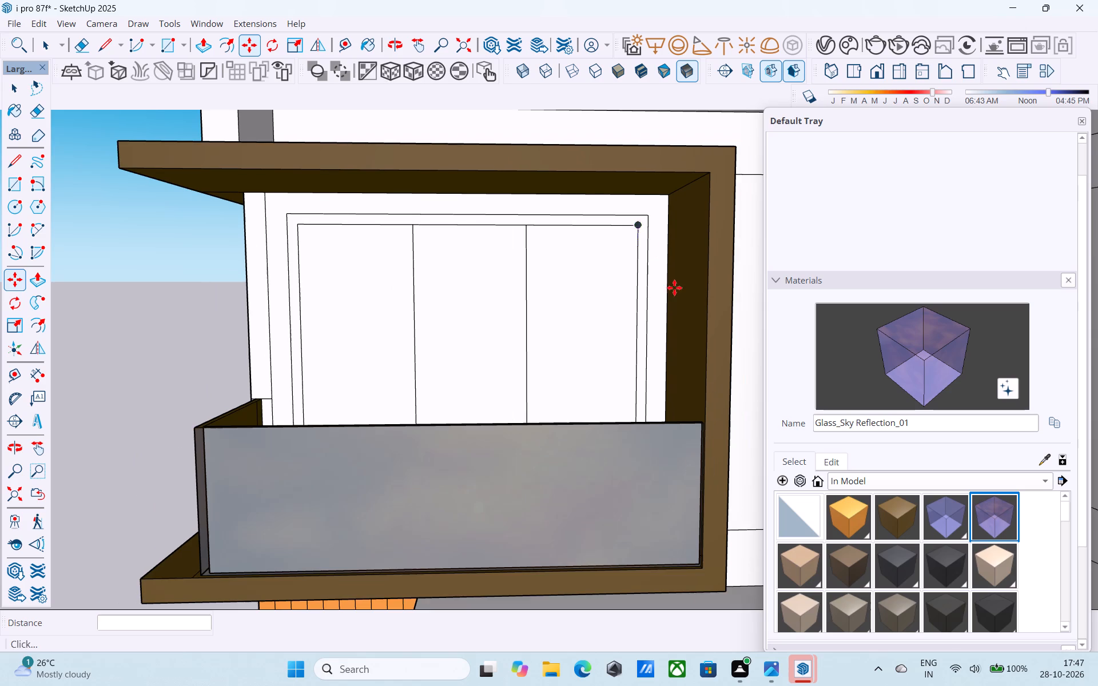
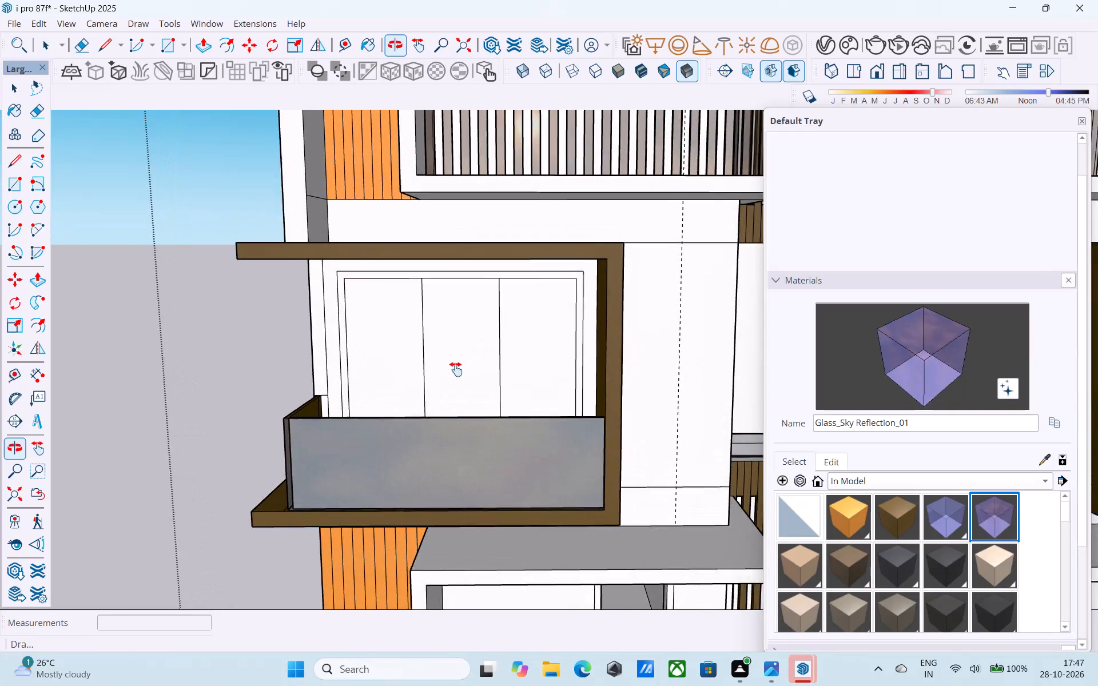
Copy the two panel divider lines 2" sideways on the brown-framed second-floor balcony's opening to form mullions.
scroll(427, 354, "up", 3)
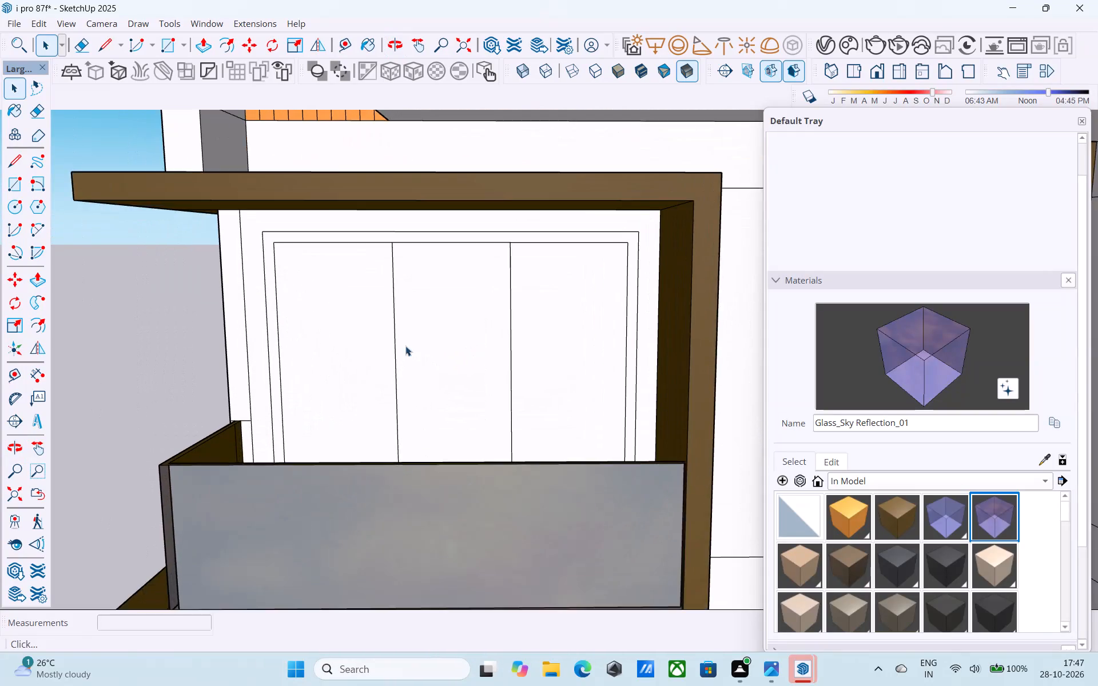
scroll(405, 346, "up", 3)
left_click(391, 336)
left_click(395, 338)
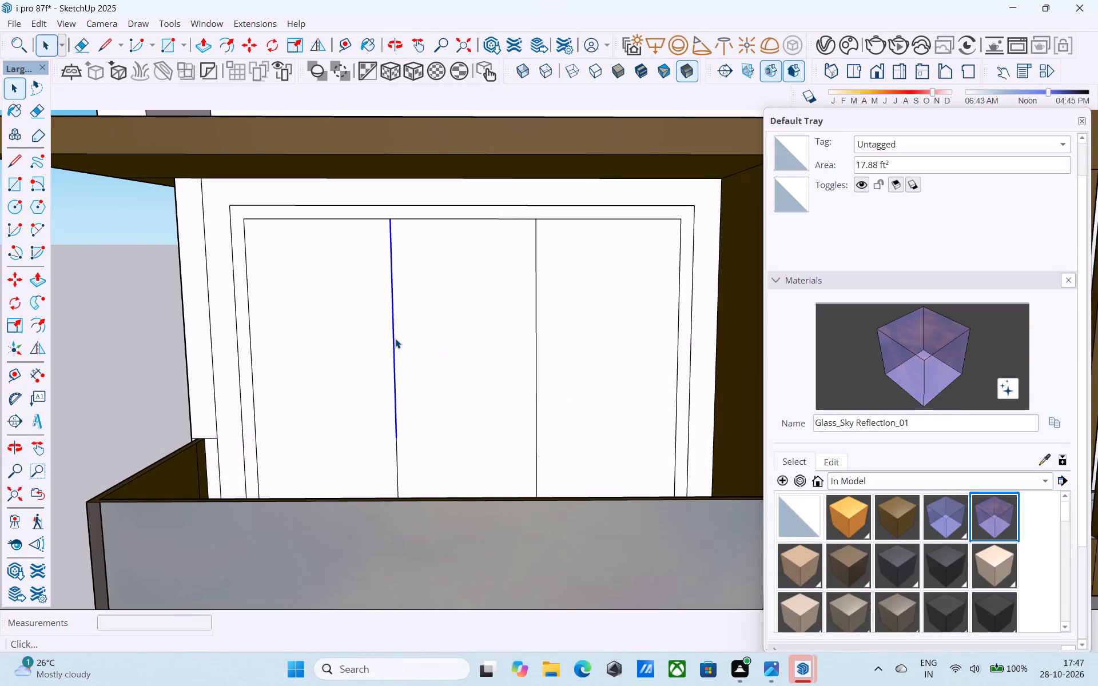
left_click(396, 446, "shift")
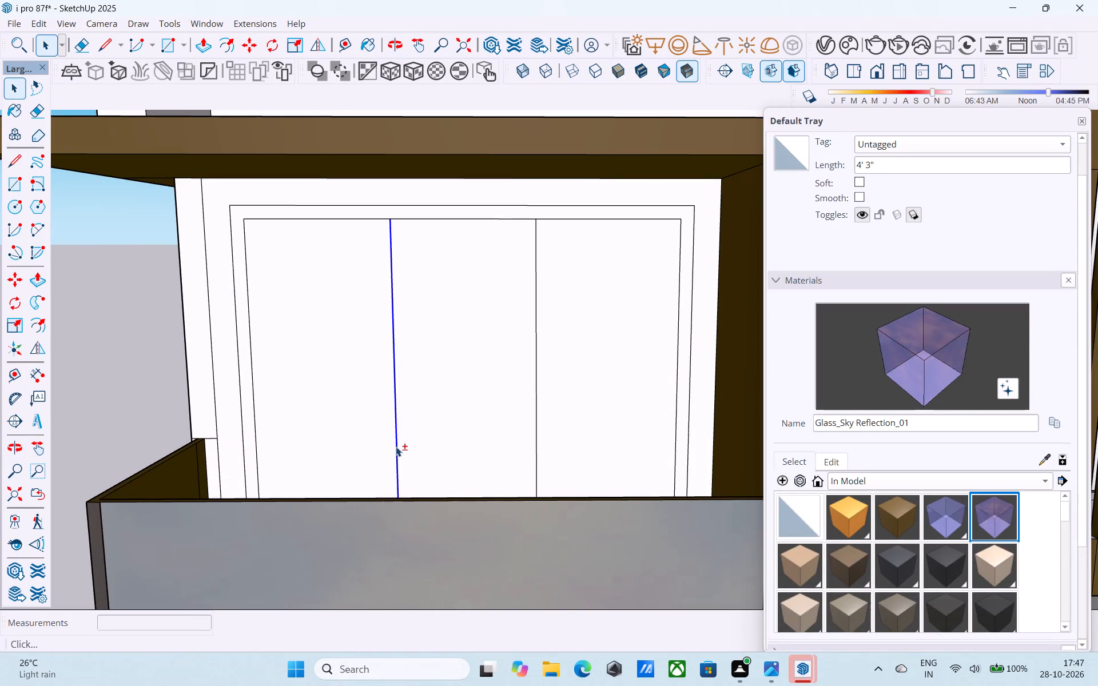
left_click(538, 450, "shift")
left_click(536, 432, "shift")
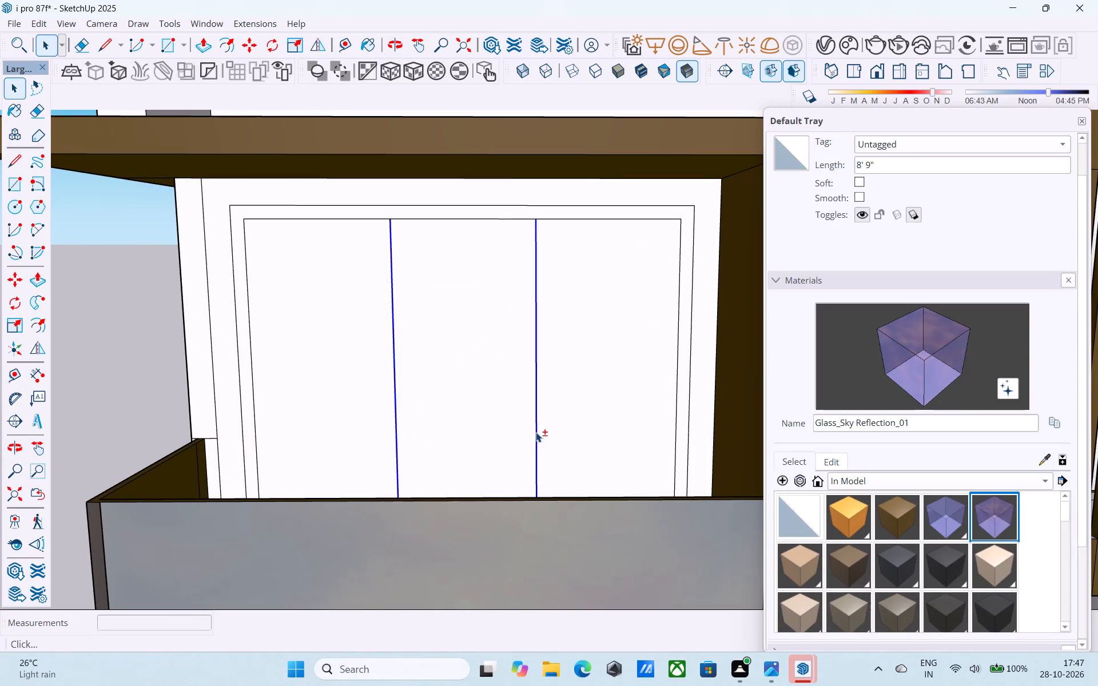
key("m")
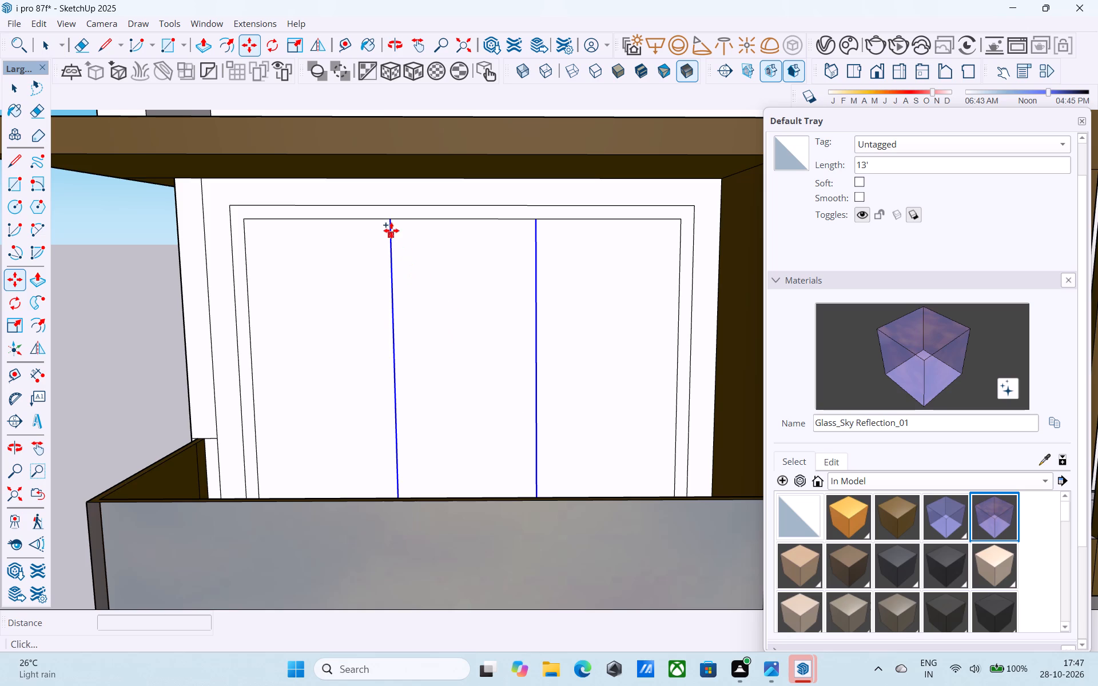
left_click(389, 224)
left_click(400, 221)
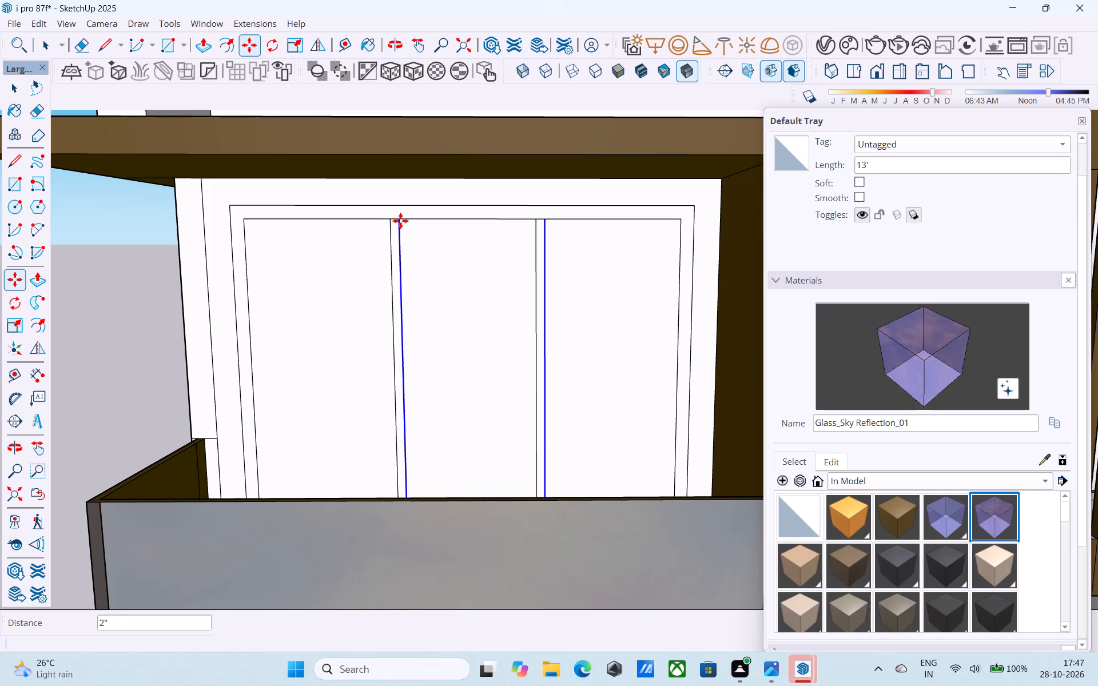
Erase the short edges at the tops of the two mullions so they merge with the frame.
key("e")
scroll(400, 221, "up", 7)
left_click(389, 220)
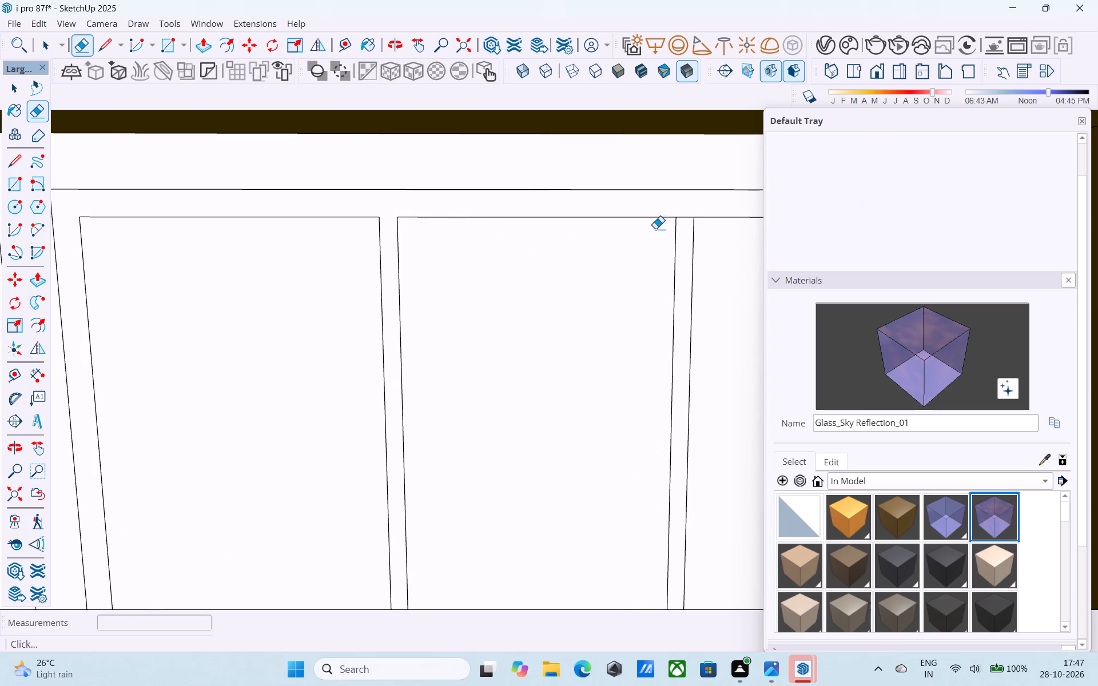
left_click(689, 219)
Push the three panels of the framed opening back 9" through the wall to cut them open.
scroll(611, 261, "down", 4)
scroll(574, 300, "down", 9)
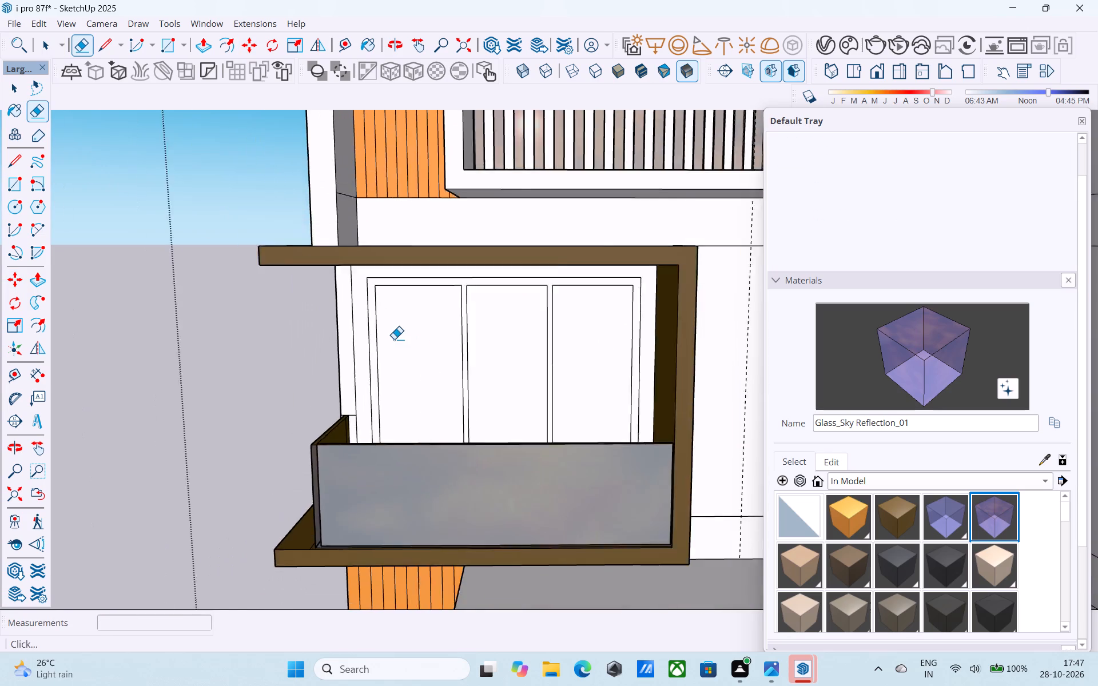
scroll(394, 339, "down", 6)
key("space")
left_click(404, 354)
scroll(404, 354, "up", 4)
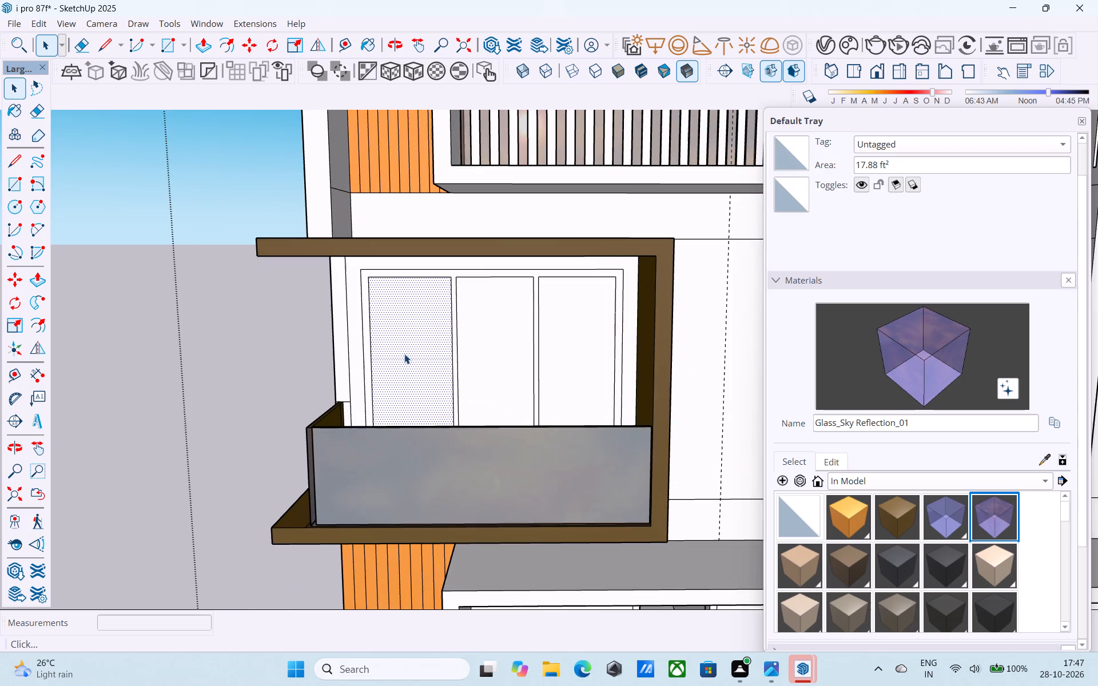
scroll(404, 354, "up", 5)
key("p")
left_click(404, 354)
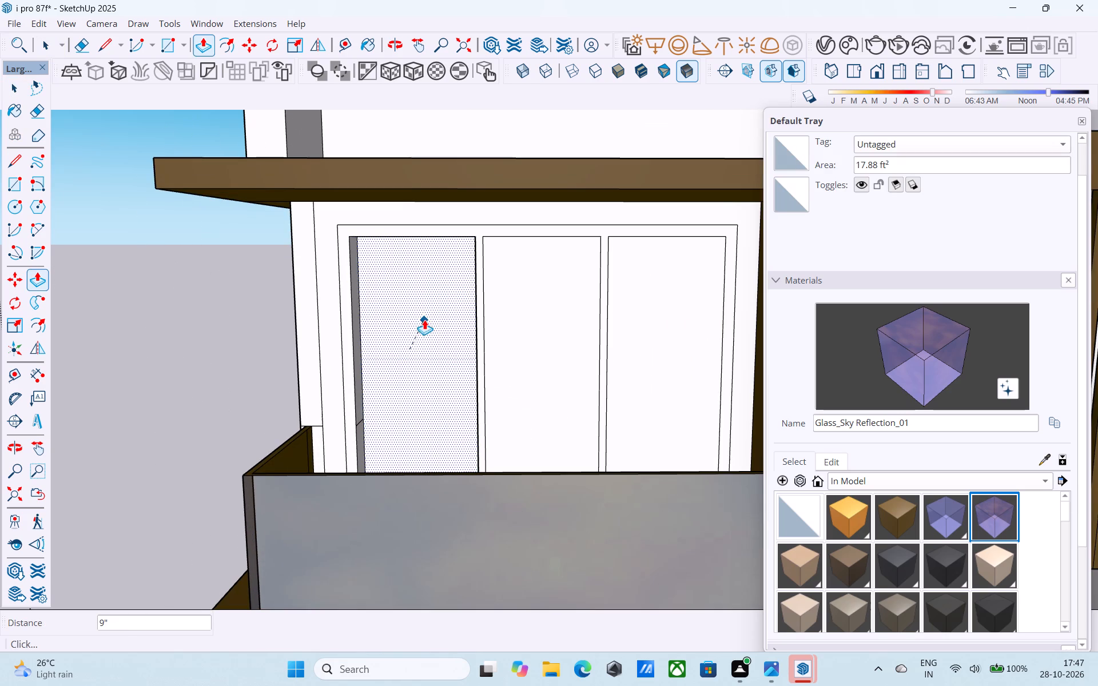
left_click(427, 318)
double_click(567, 327)
double_click(645, 326)
Copy the vertical wall corner edge 1.5' inward along the back wall of the other brown-framed second-floor balcony.
scroll(393, 346, "down", 3)
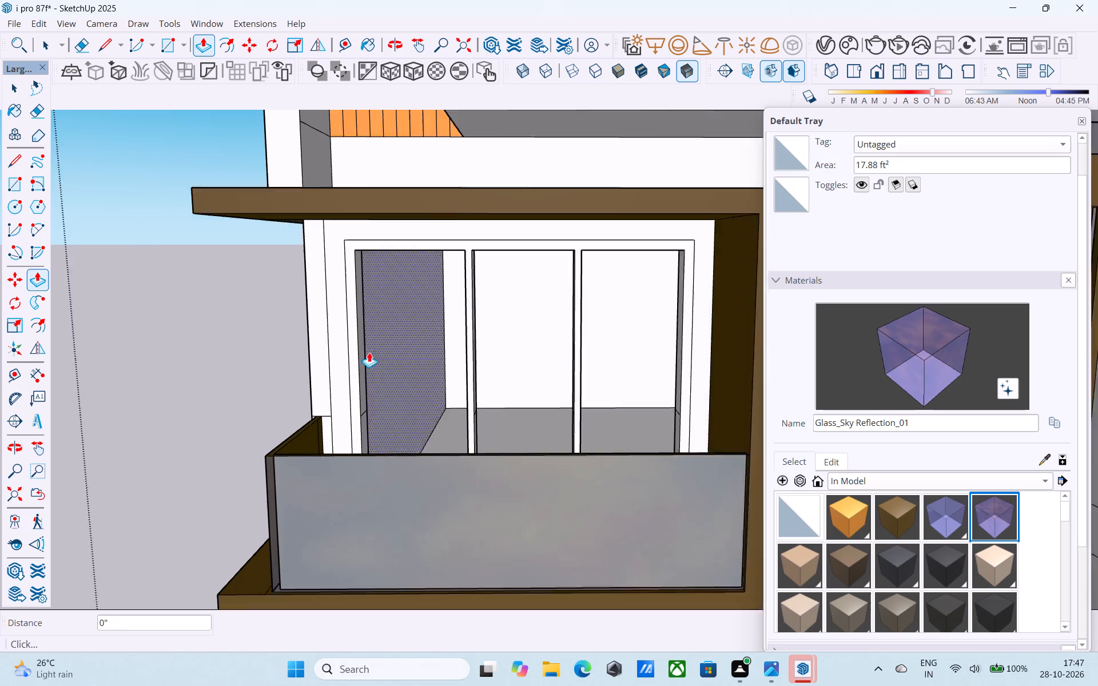
scroll(369, 352, "down", 2)
scroll(308, 360, "down", 14)
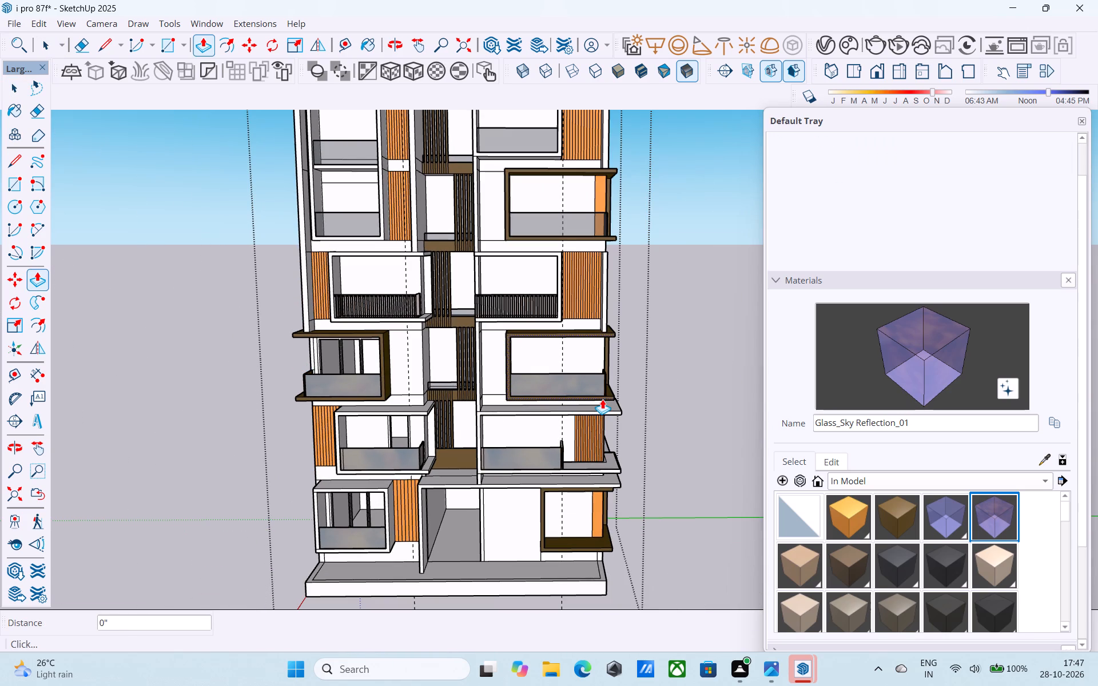
middle_click_drag(586, 384, 580, 369)
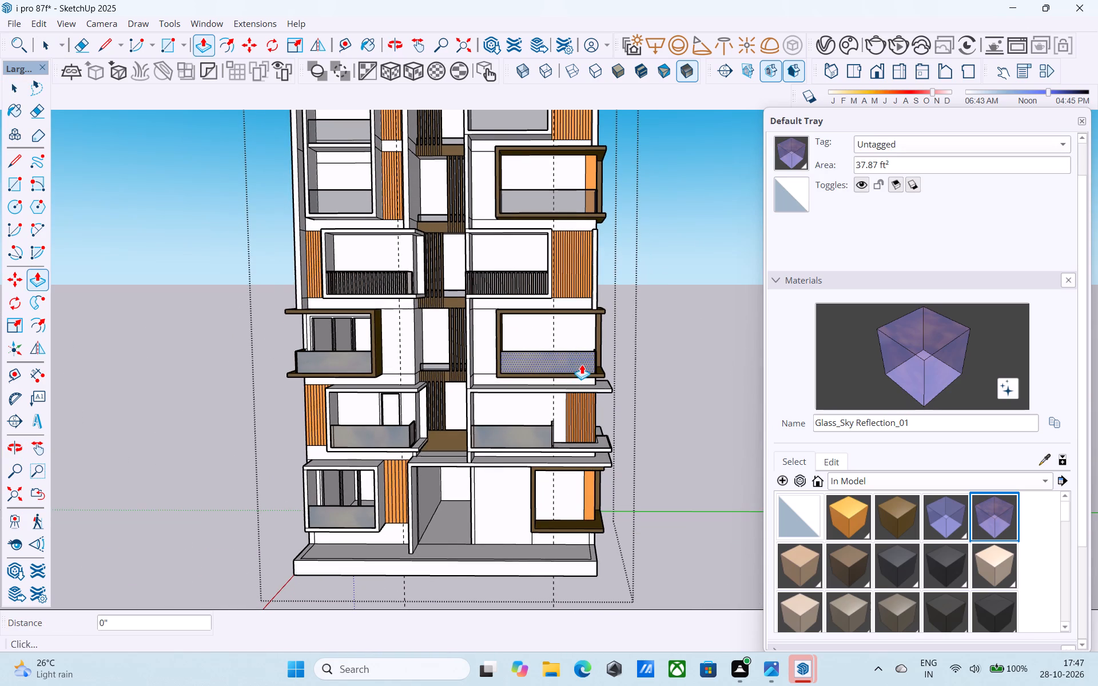
key("space")
middle_click_drag(574, 351, 460, 345)
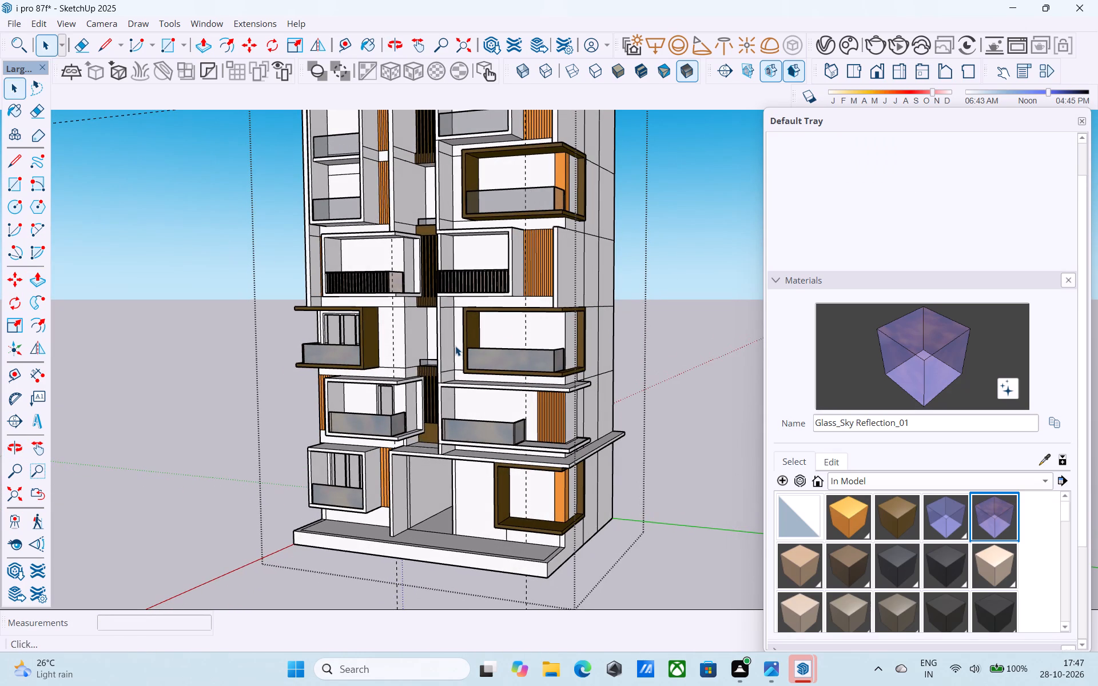
scroll(519, 320, "up", 1)
middle_click_drag(518, 320, 495, 358)
scroll(554, 371, "up", 14)
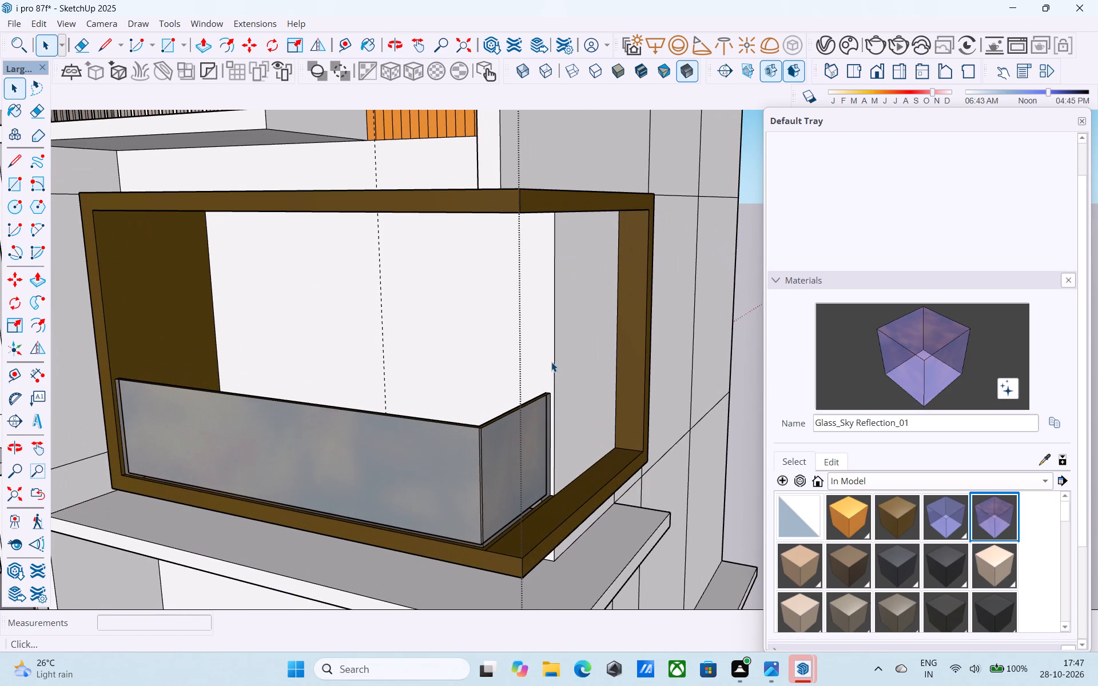
left_click(554, 363)
key("m")
scroll(554, 363, "up", 1)
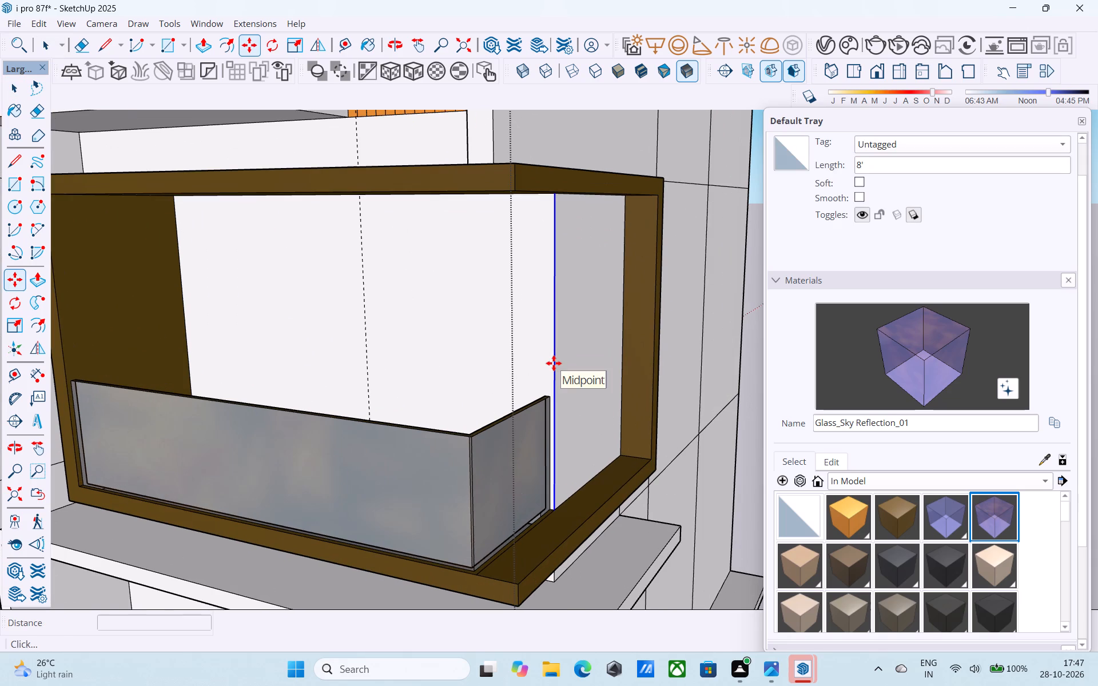
scroll(554, 363, "up", 1)
left_click(554, 363)
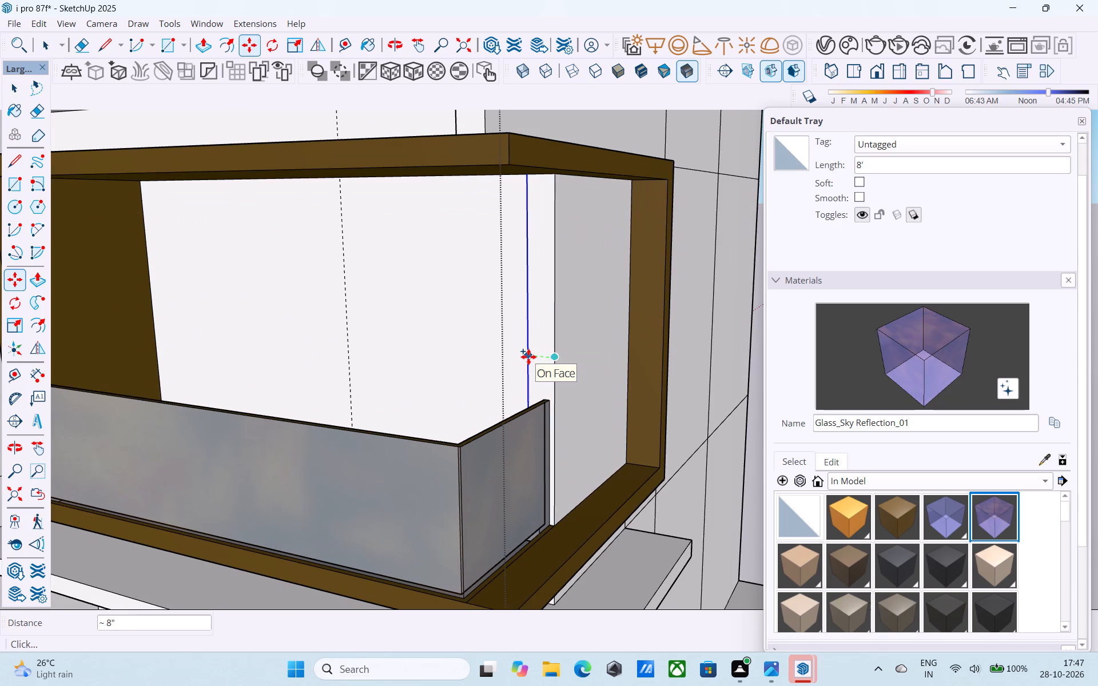
type("1.5'")
key("Return")
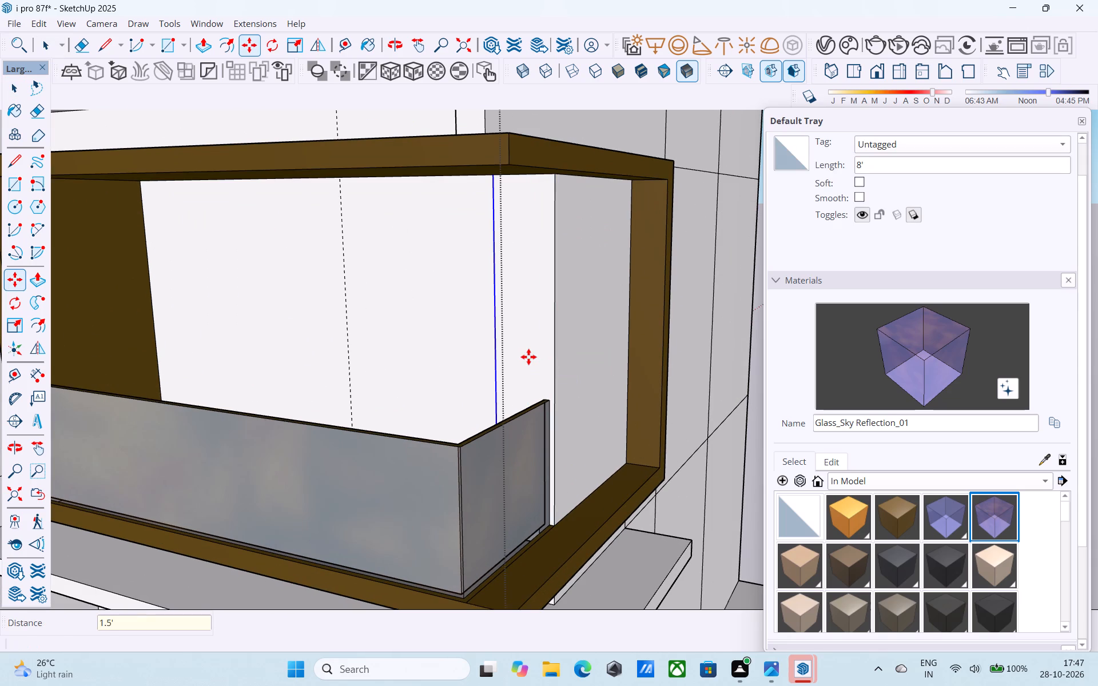
Copy the same wall corner edge inward along the adjoining side wall of that balcony.
key("space")
left_click(555, 374)
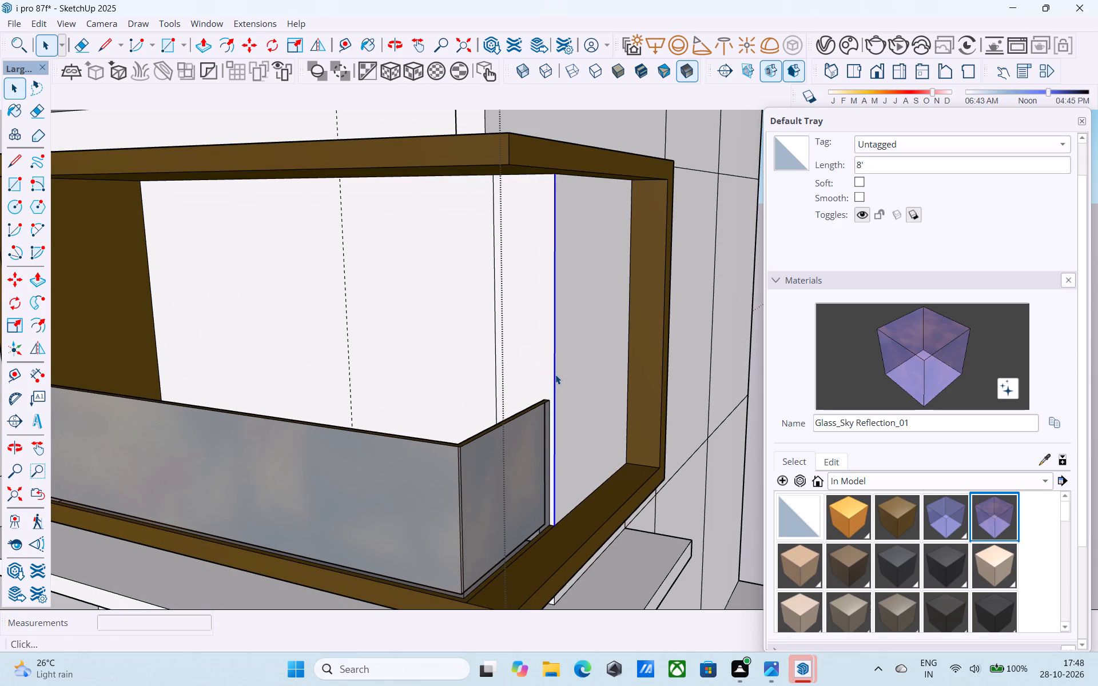
key("m")
left_click(555, 374)
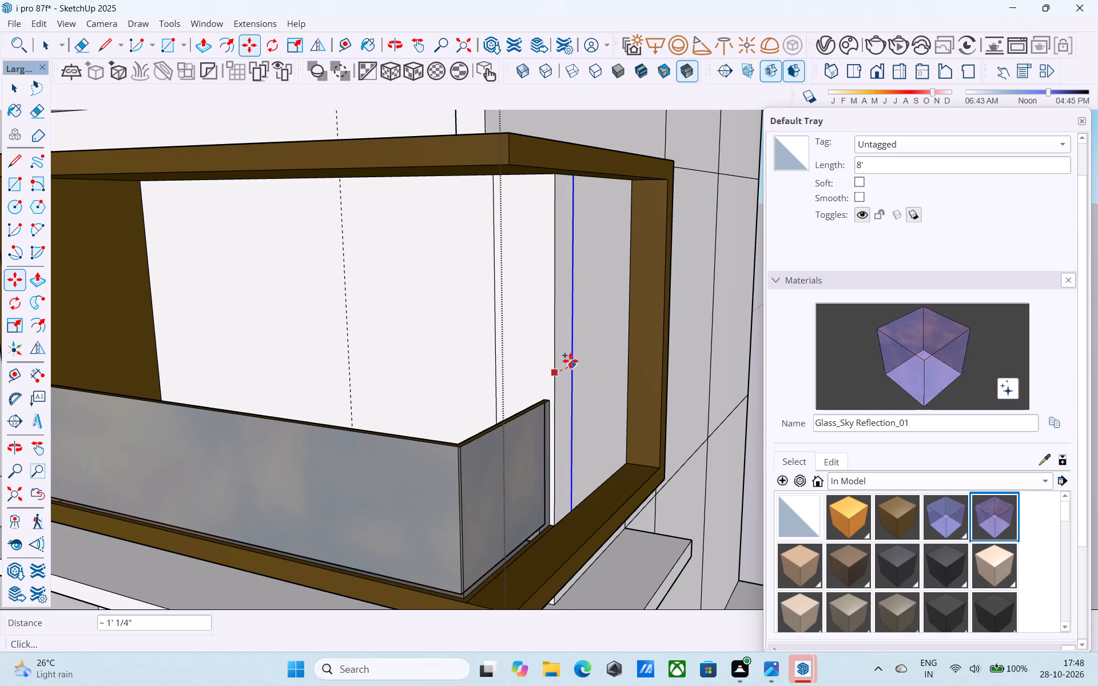
left_click(579, 358)
Offset the main back wall face inside that brown-framed balcony inward by 1'.
scroll(579, 357, "down", 4)
middle_click_drag(579, 357, 590, 357)
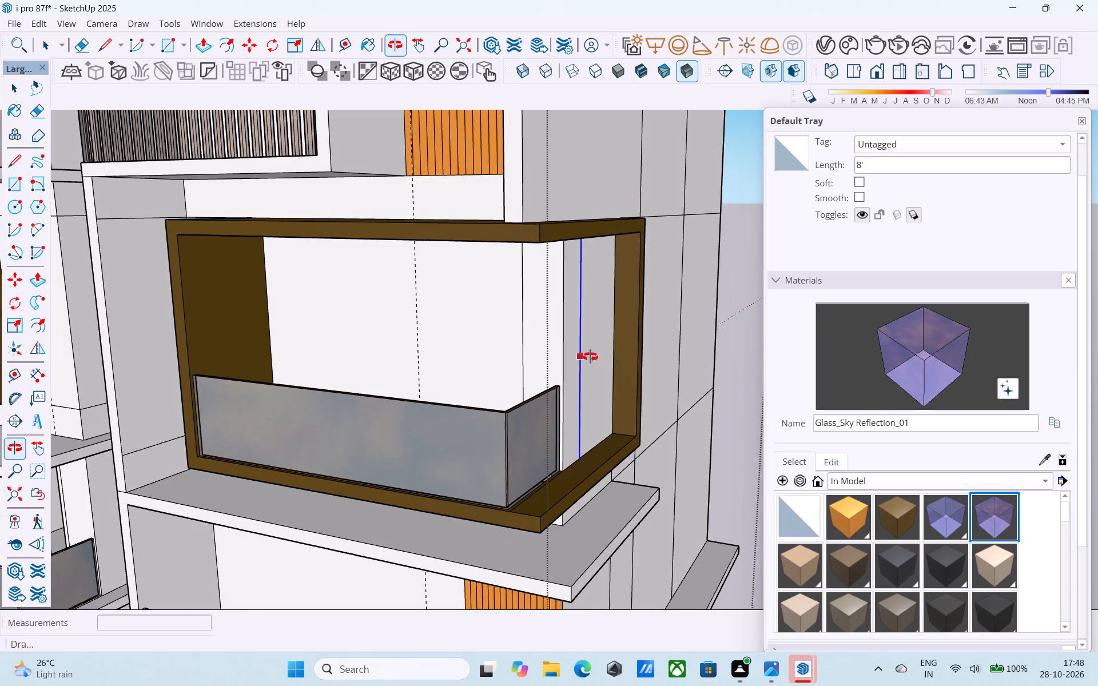
middle_click_drag(590, 357, 601, 354)
scroll(601, 354, "down", 5)
middle_click_drag(492, 353, 559, 389)
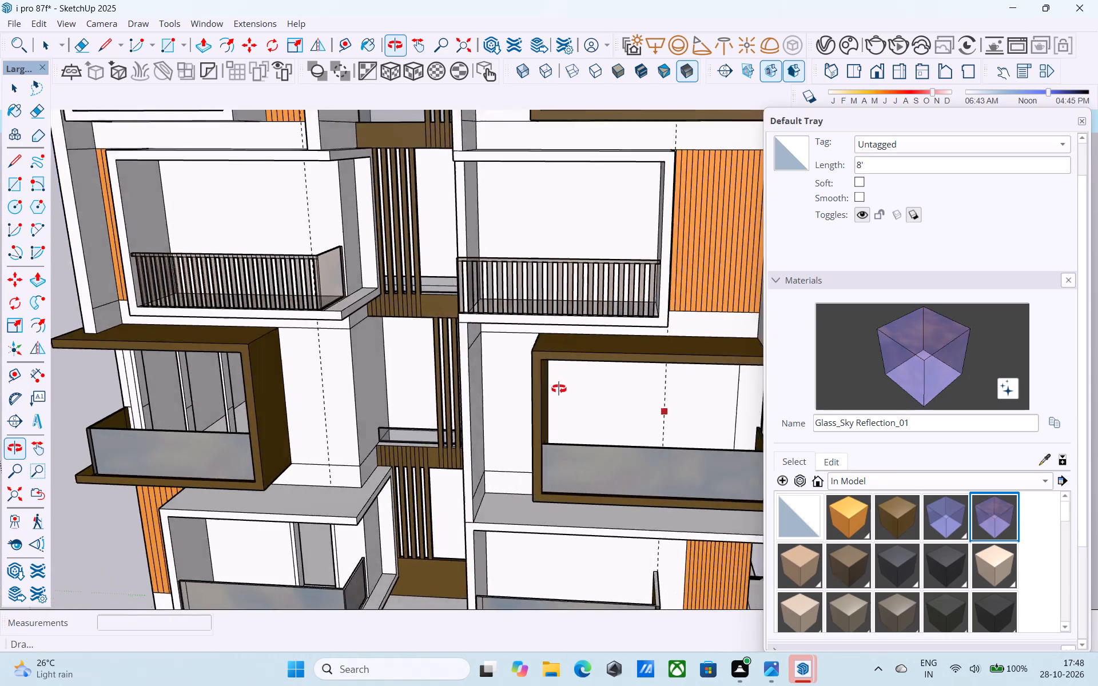
middle_click_drag(559, 389, 537, 390)
scroll(537, 390, "up", 1)
middle_click_drag(540, 393, 488, 279, "shift")
middle_click_drag(536, 324, 516, 310)
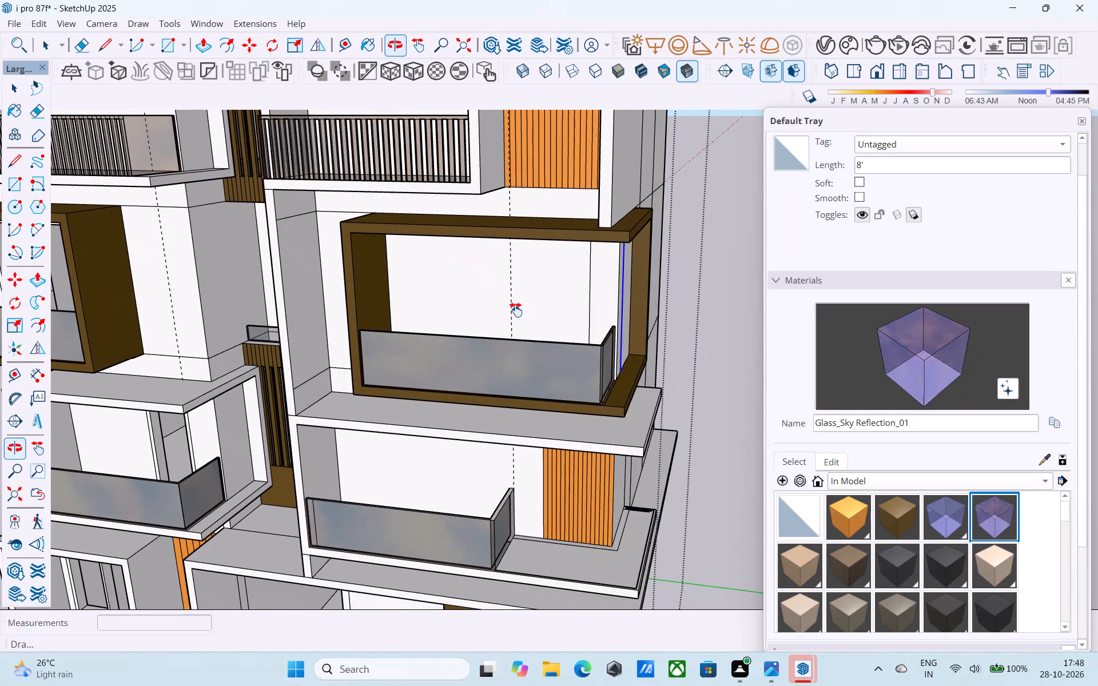
middle_click_drag(516, 310, 546, 384)
middle_click_drag(612, 503, 594, 489)
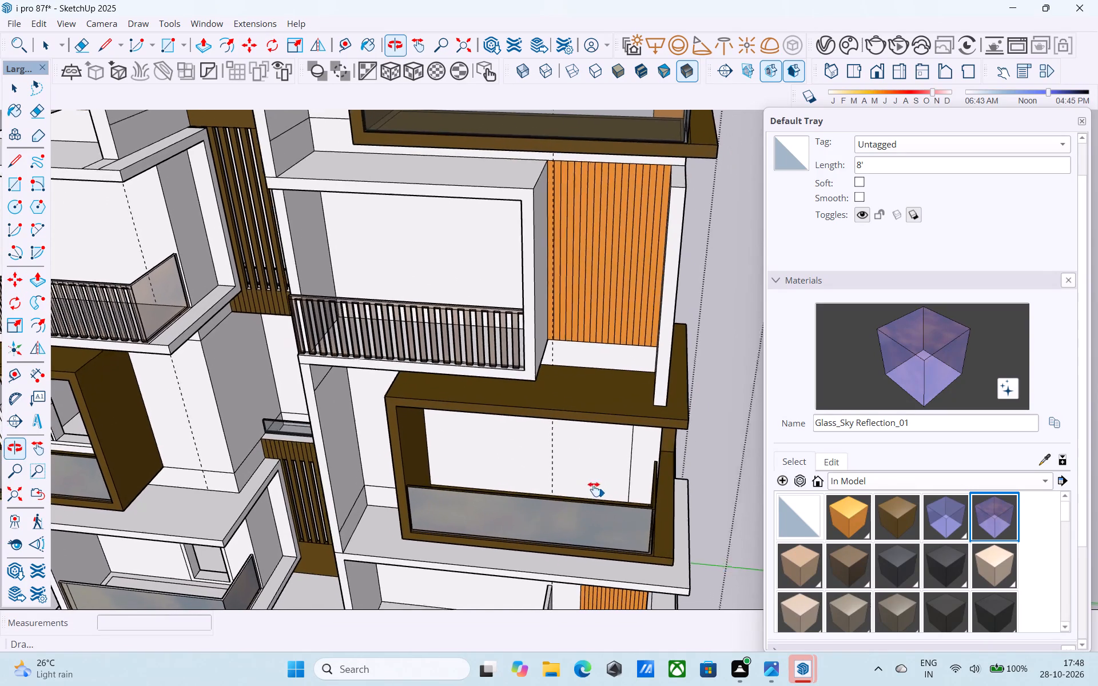
middle_click_drag(594, 489, 602, 485)
middle_click_drag(600, 505, 547, 456)
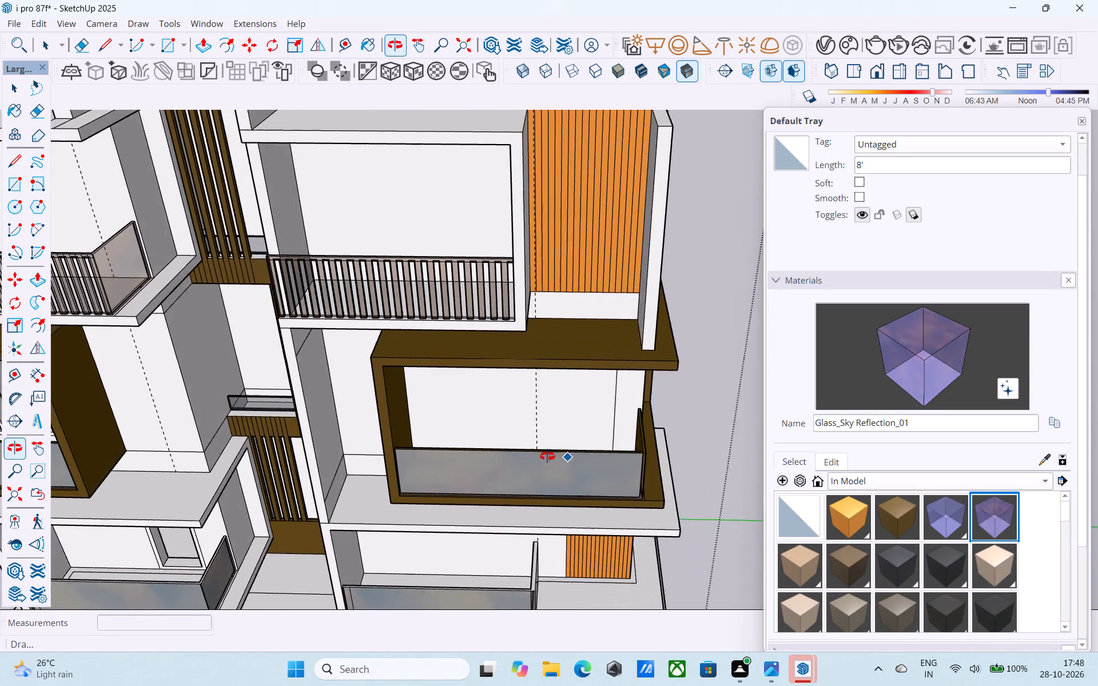
middle_click_drag(547, 456, 496, 480)
middle_click_drag(489, 484, 495, 474)
scroll(490, 501, "up", 5)
key("space")
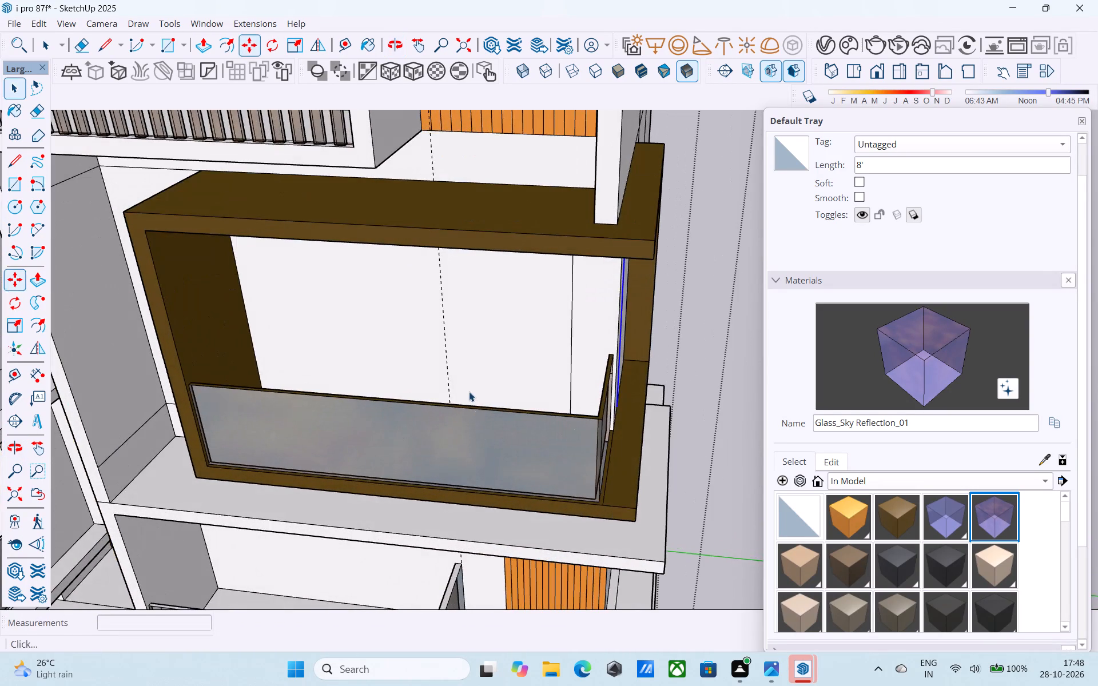
left_click(468, 382)
scroll(468, 378, "up", 4)
key("f")
left_click(468, 378)
type("1'")
key("Return")
key("space")
Offset the inner face on that balcony's back wall inward by 3" to outline the opening's frame.
scroll(470, 374, "down", 5)
middle_click_drag(470, 374, 503, 313)
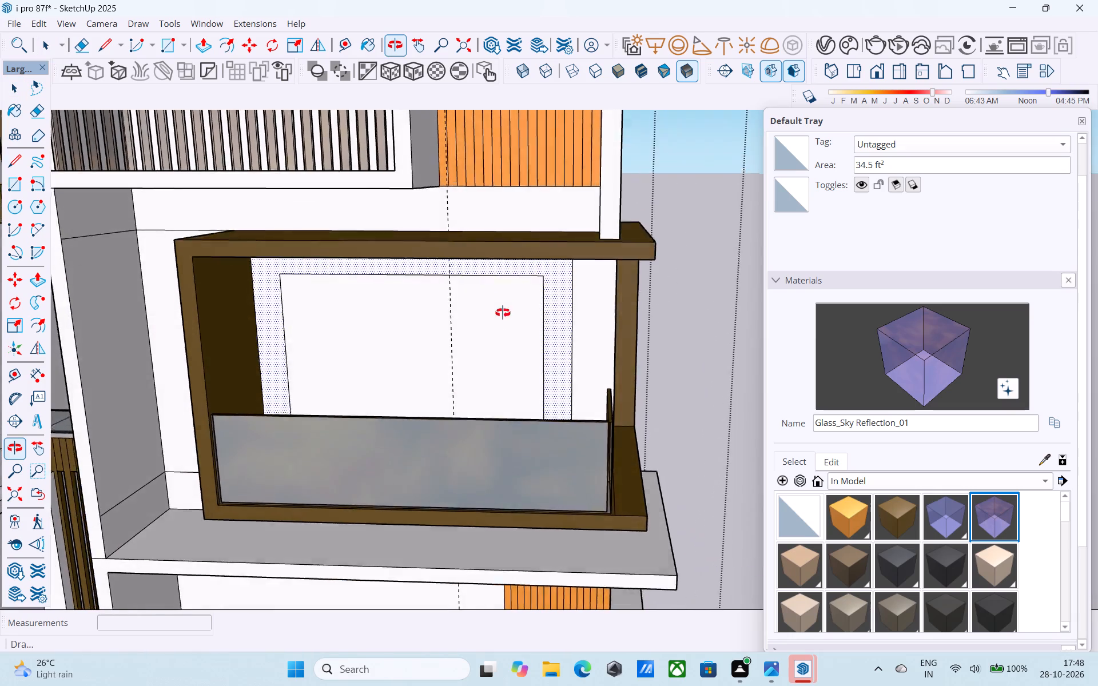
middle_click_drag(503, 313, 506, 298)
scroll(323, 292, "up", 3)
left_click(343, 325)
key("f")
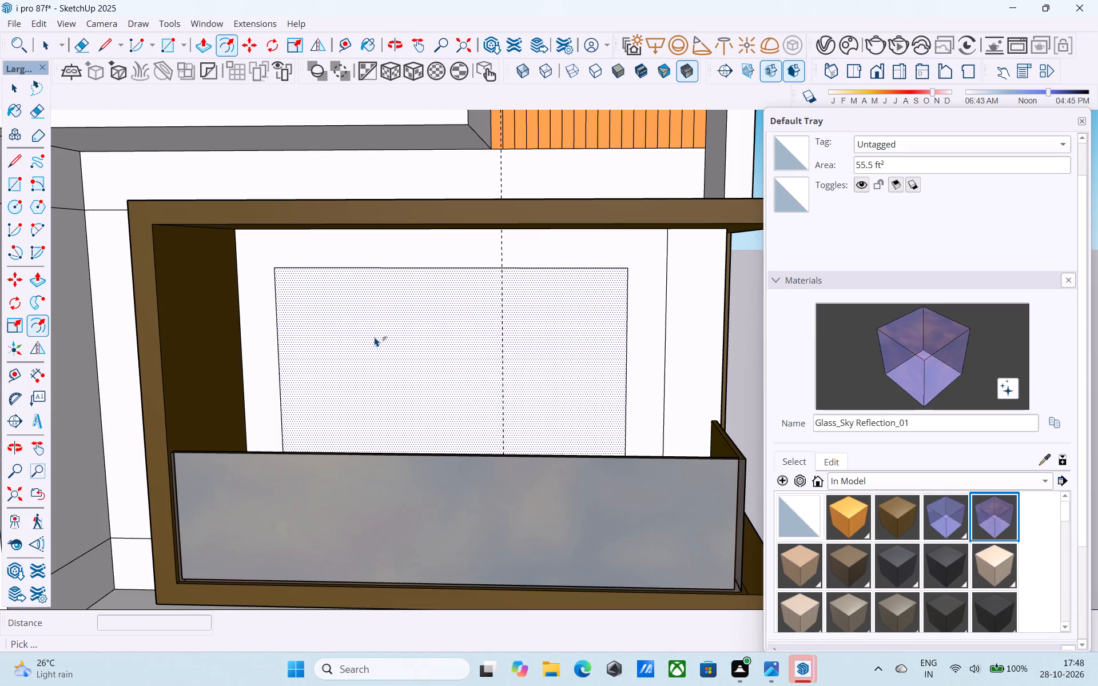
left_click(375, 337)
scroll(381, 340, "up", 1)
type("3\"")
key("Return")
key("space")
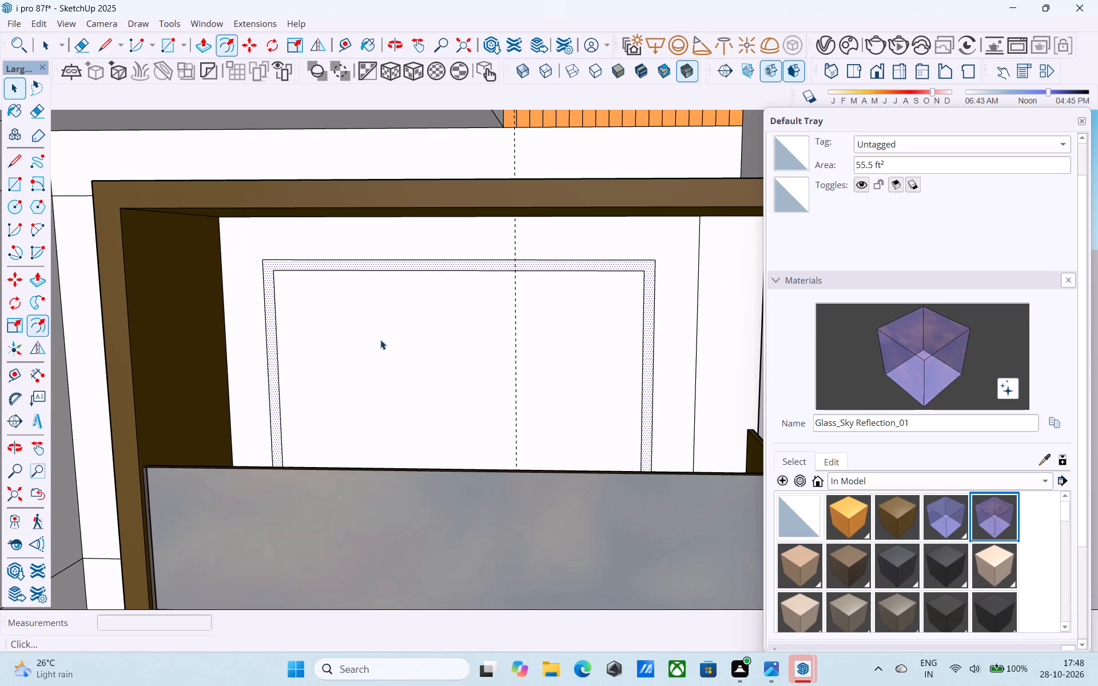
Copy the inner frame's vertical side edge to the opposite side, dividing the spacing by 3 to form three equal panels.
left_click(274, 313)
key("m")
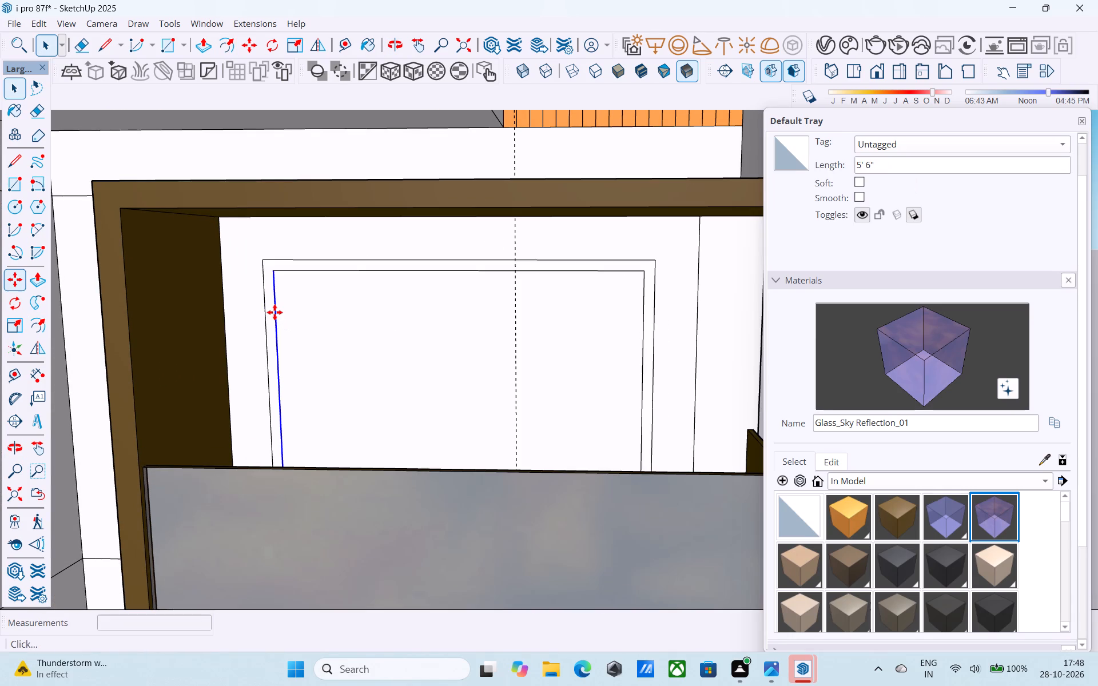
left_click(275, 273)
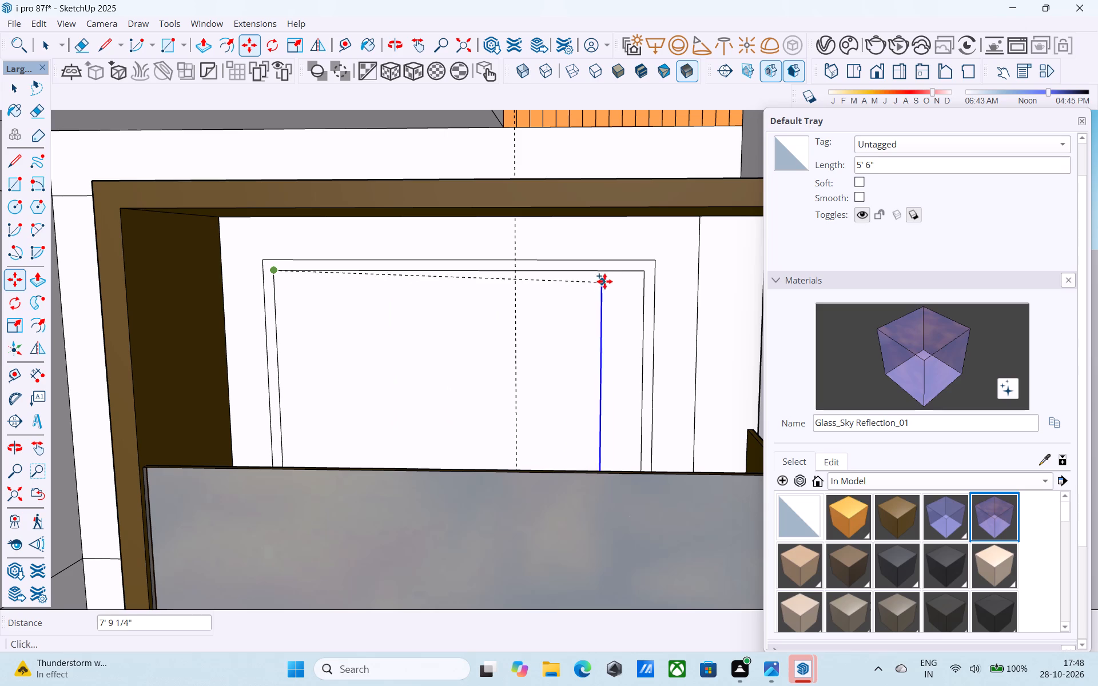
left_click(638, 272)
type("/3")
key("Return")
key("space")
Copy the two vertical divider lines about 2" sideways toward the balcony's brown side wall to give the mullions thickness.
middle_click_drag(530, 296, 511, 299)
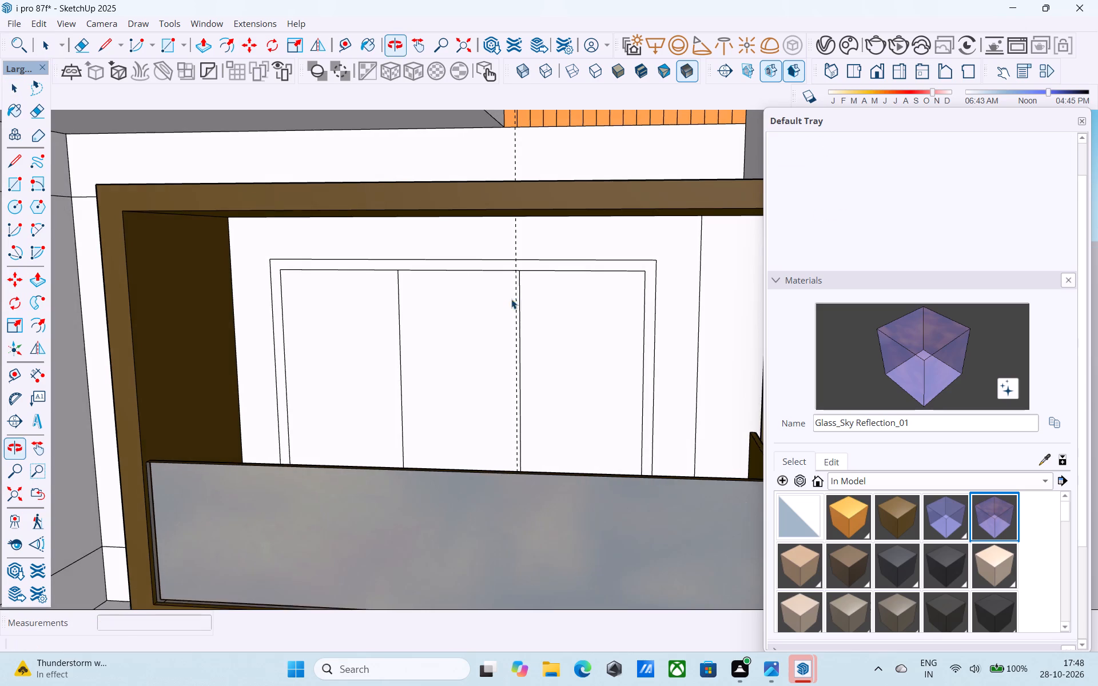
scroll(512, 299, "up", 3)
left_click(523, 303)
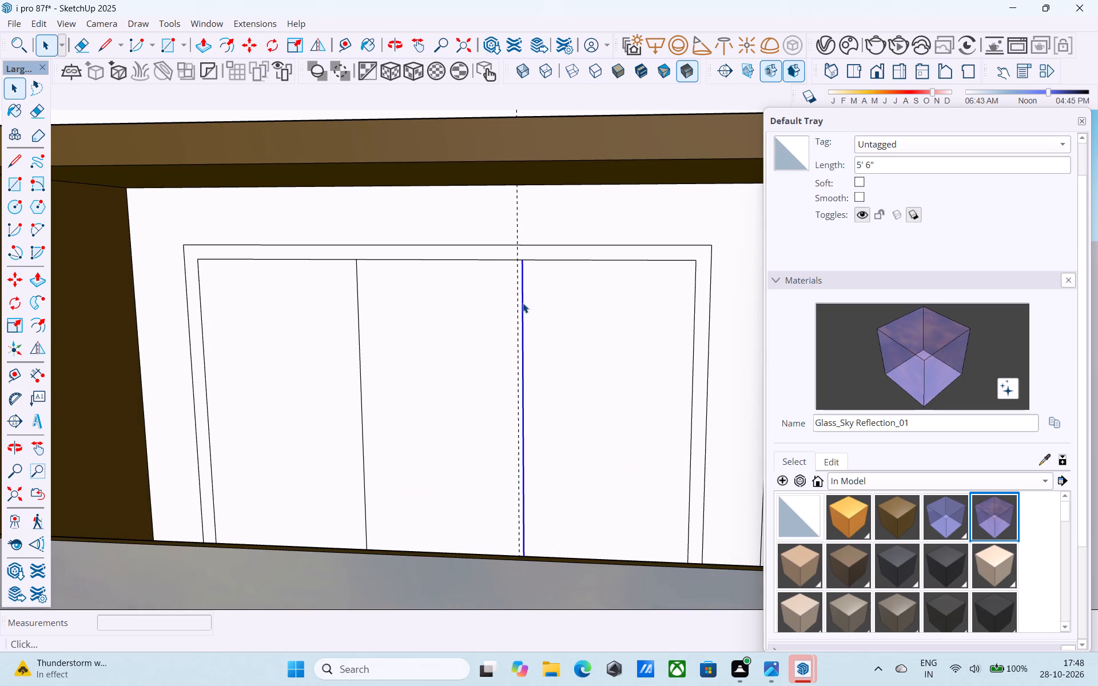
left_click(357, 309, "shift")
key("m")
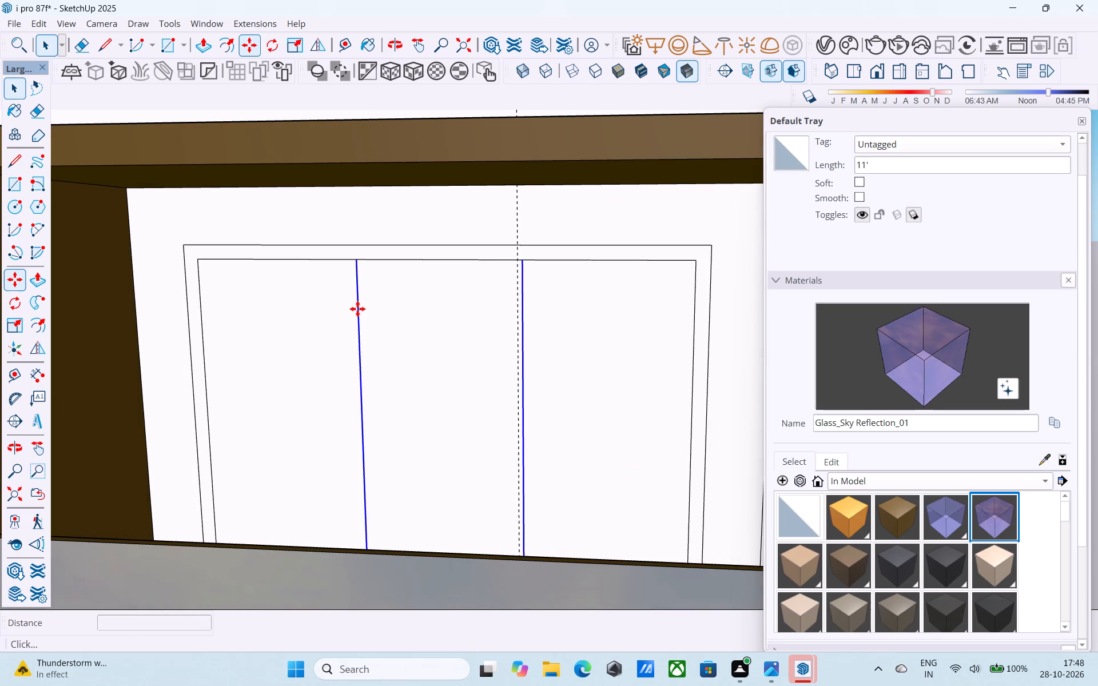
left_click(357, 264)
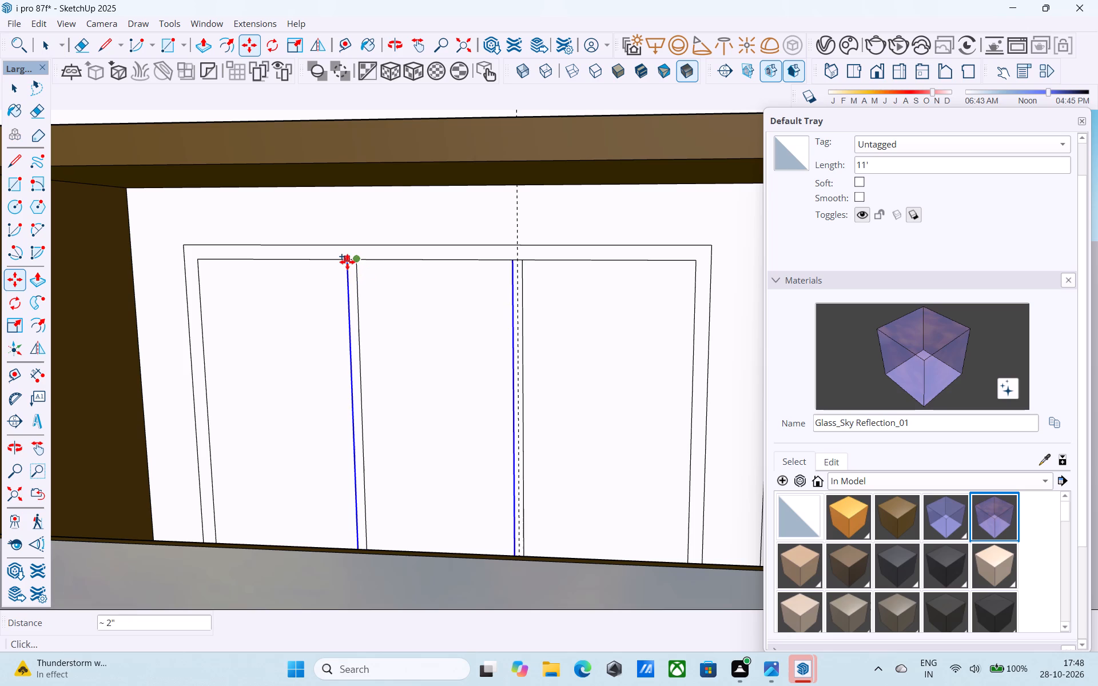
left_click(347, 262)
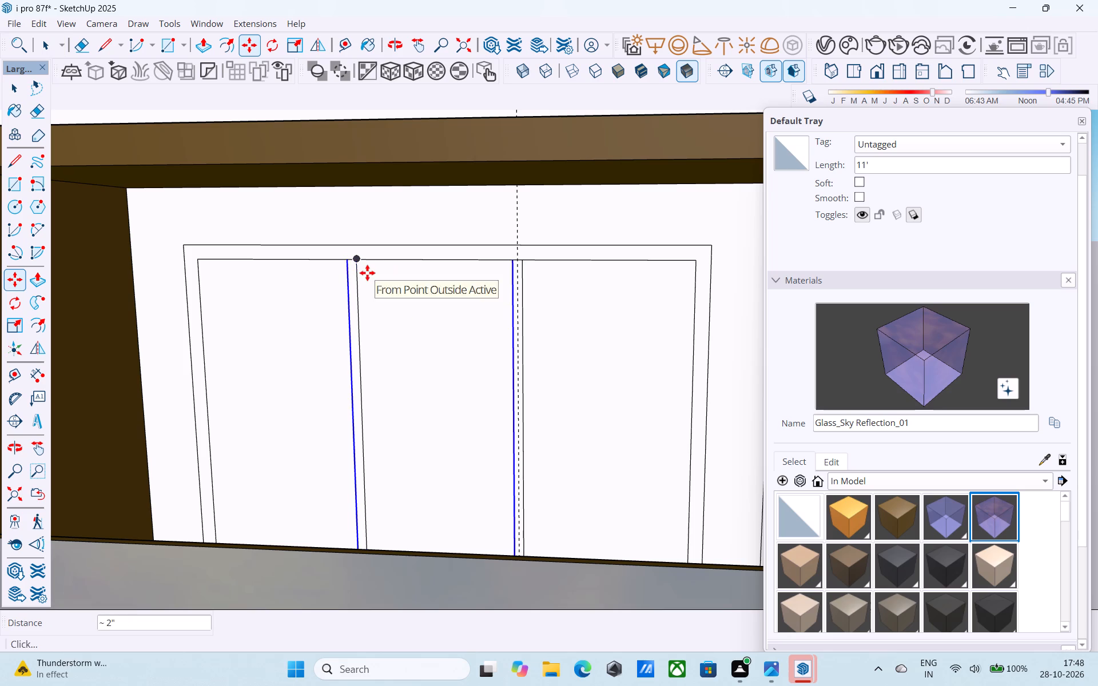
key("space")
Erase the short pieces of the inner frame's top edge between each pair of mullion lines.
scroll(351, 266, "up", 5)
key("e")
left_click(352, 252)
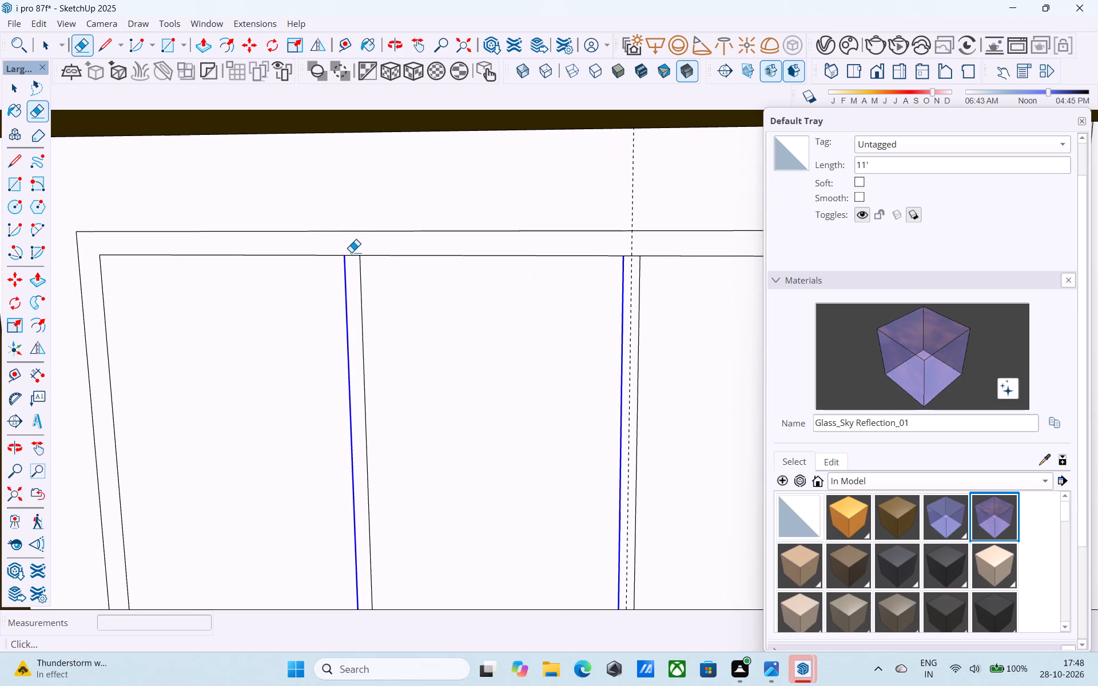
left_click(632, 258)
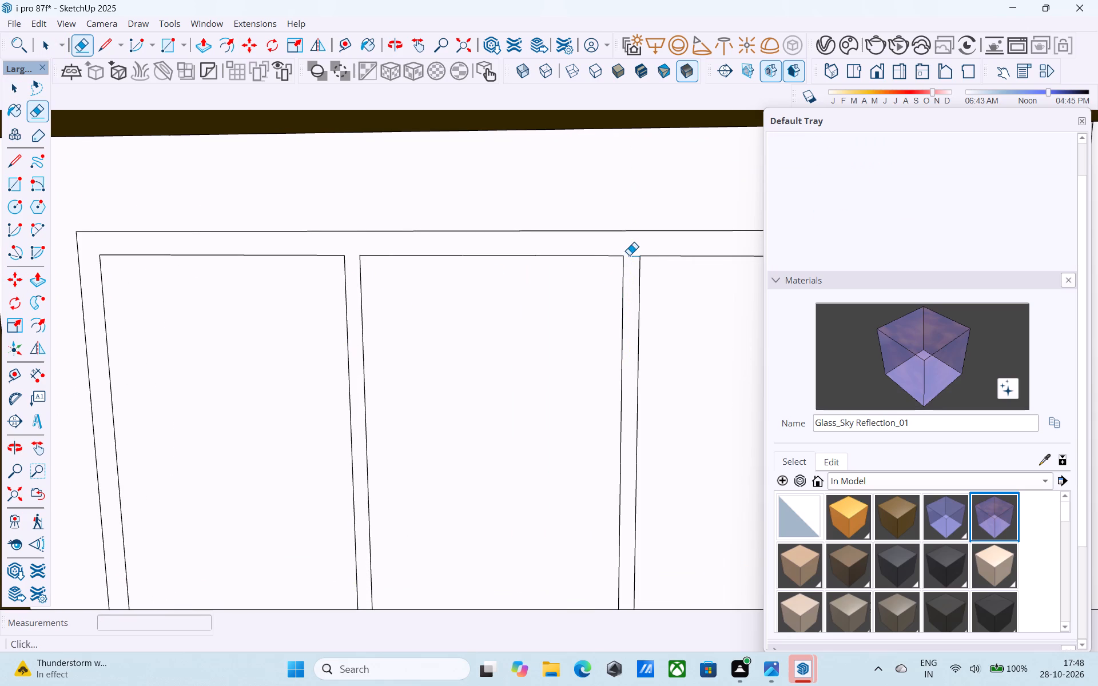
key("space")
Push the three panel faces back through the wall with Push/Pull to open up the framed opening.
scroll(510, 345, "down", 20)
scroll(569, 359, "down", 3)
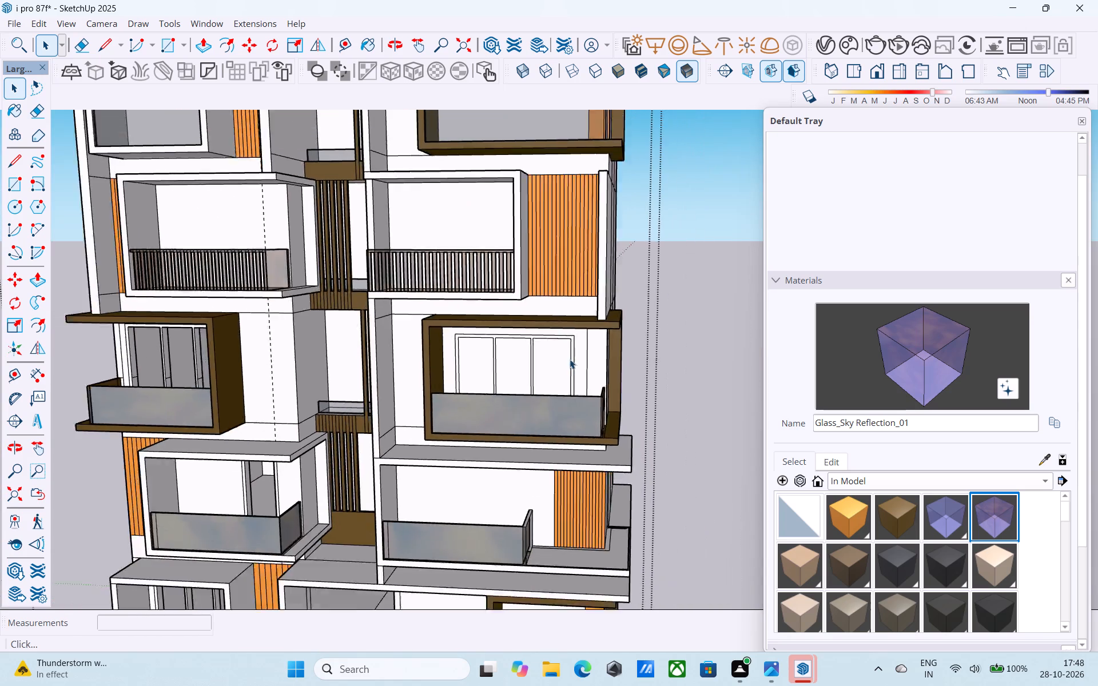
scroll(570, 359, "down", 2)
middle_click_drag(564, 361, 649, 364)
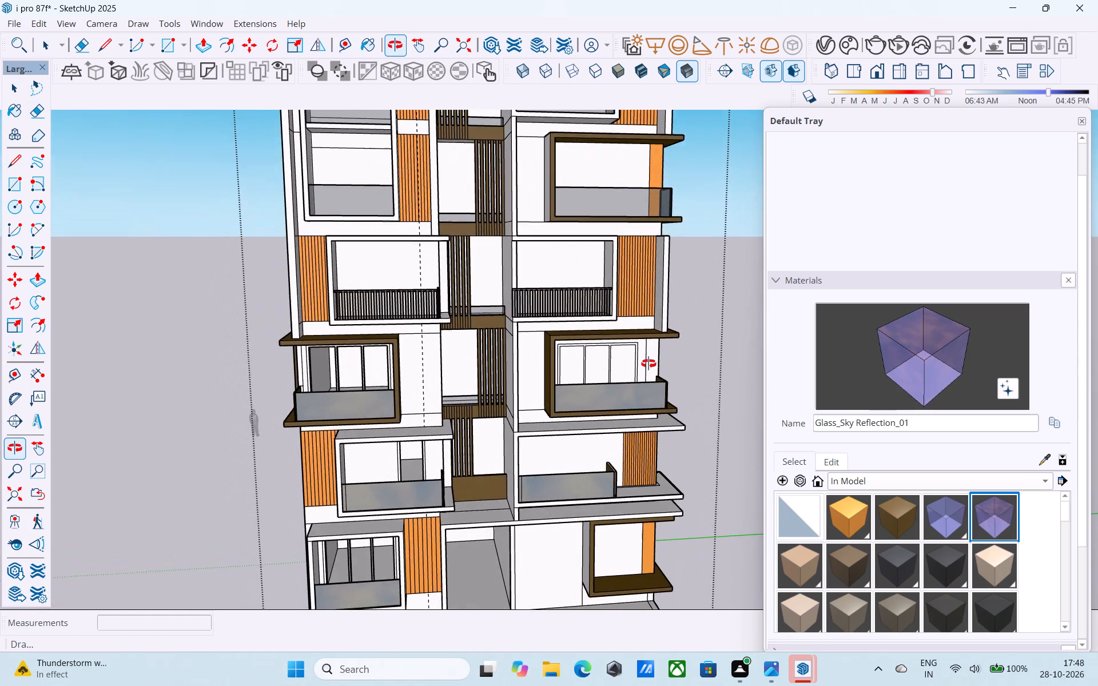
middle_click_drag(649, 364, 640, 350)
middle_click_drag(634, 349, 624, 348)
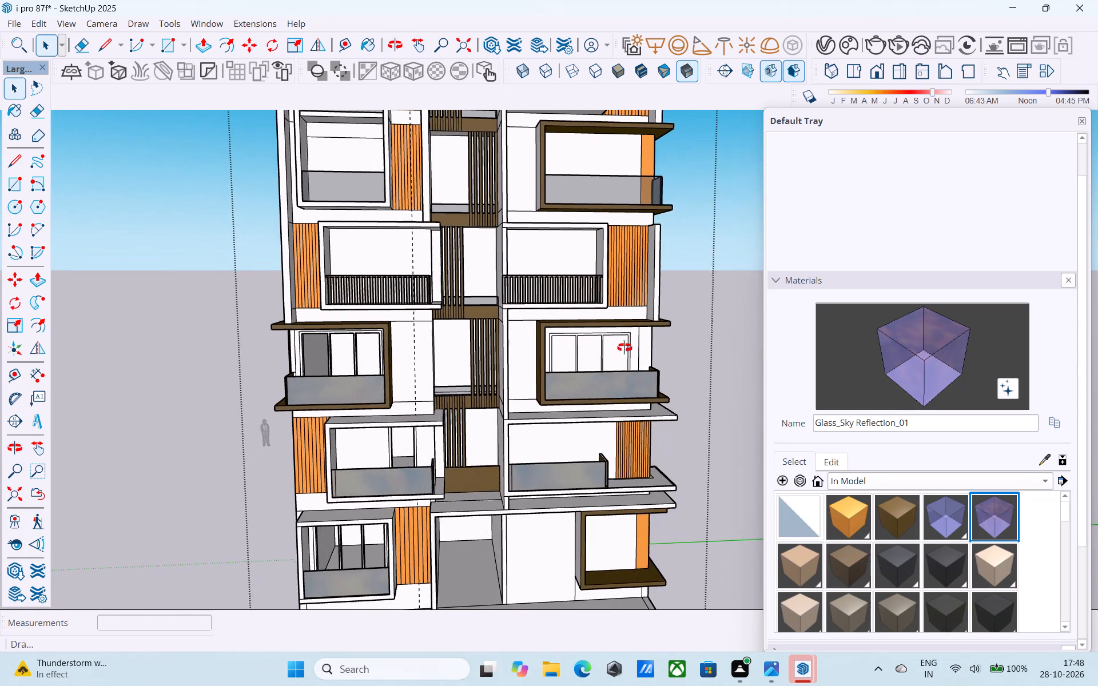
middle_click_drag(624, 348, 608, 339)
scroll(623, 341, "down", 4)
middle_click_drag(619, 343, 605, 348)
scroll(605, 348, "up", 11)
left_click(567, 355)
scroll(567, 355, "up", 8)
key("p")
scroll(563, 380, "up", 3)
left_click(563, 380)
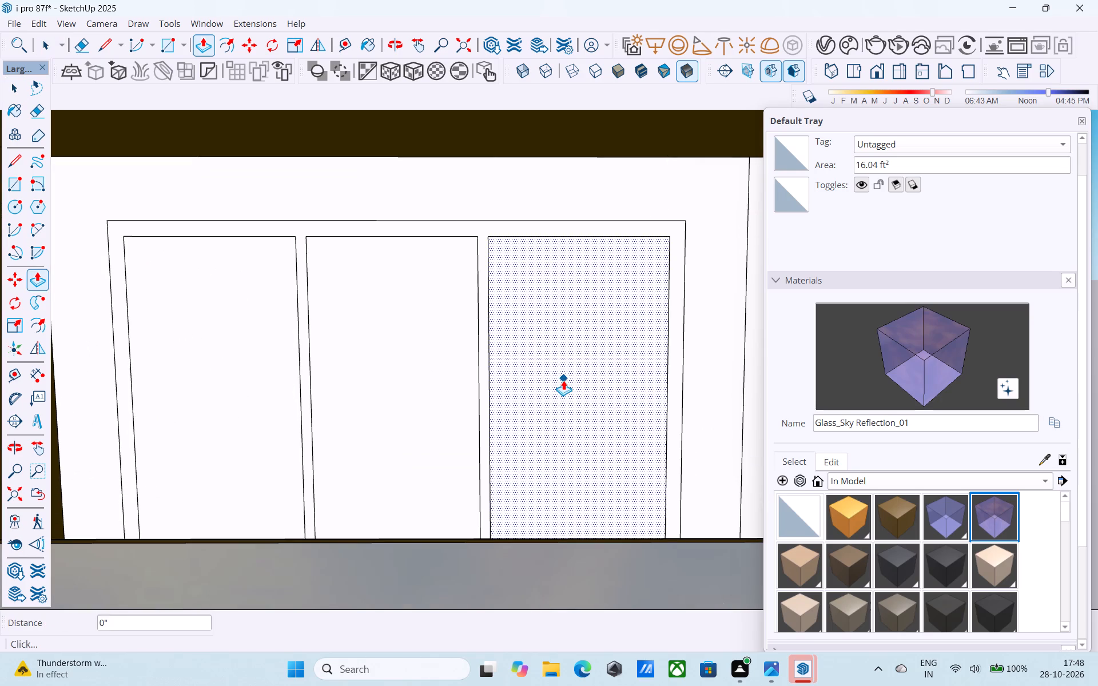
scroll(550, 328, "up", 2)
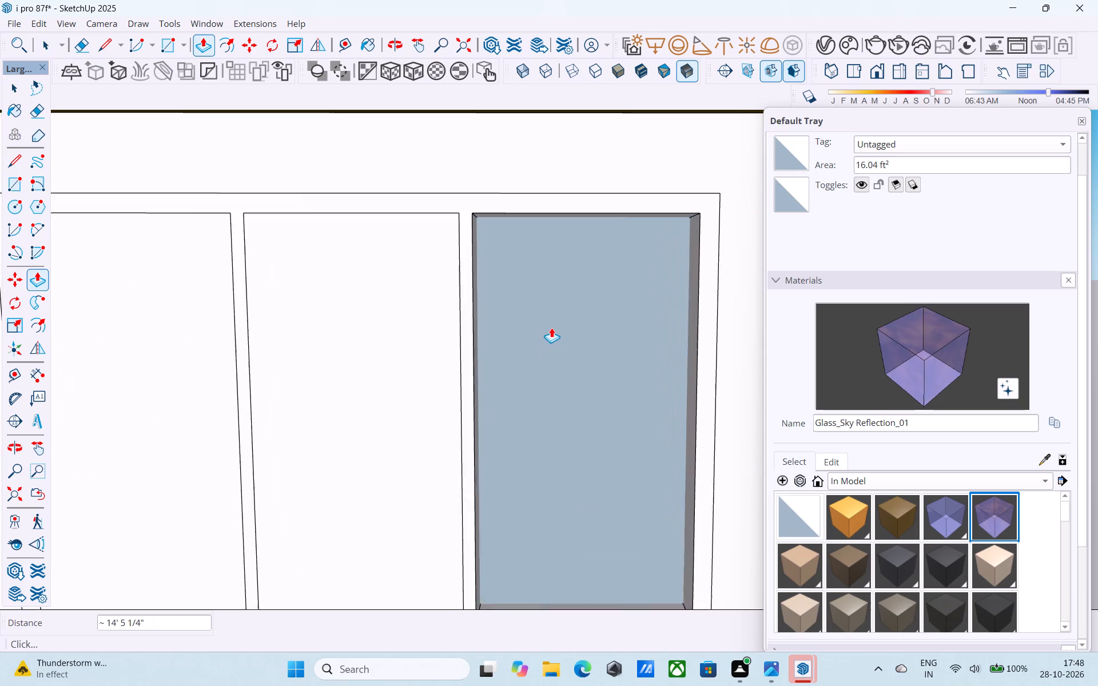
scroll(551, 328, "up", 1)
left_click(566, 333)
double_click(411, 350)
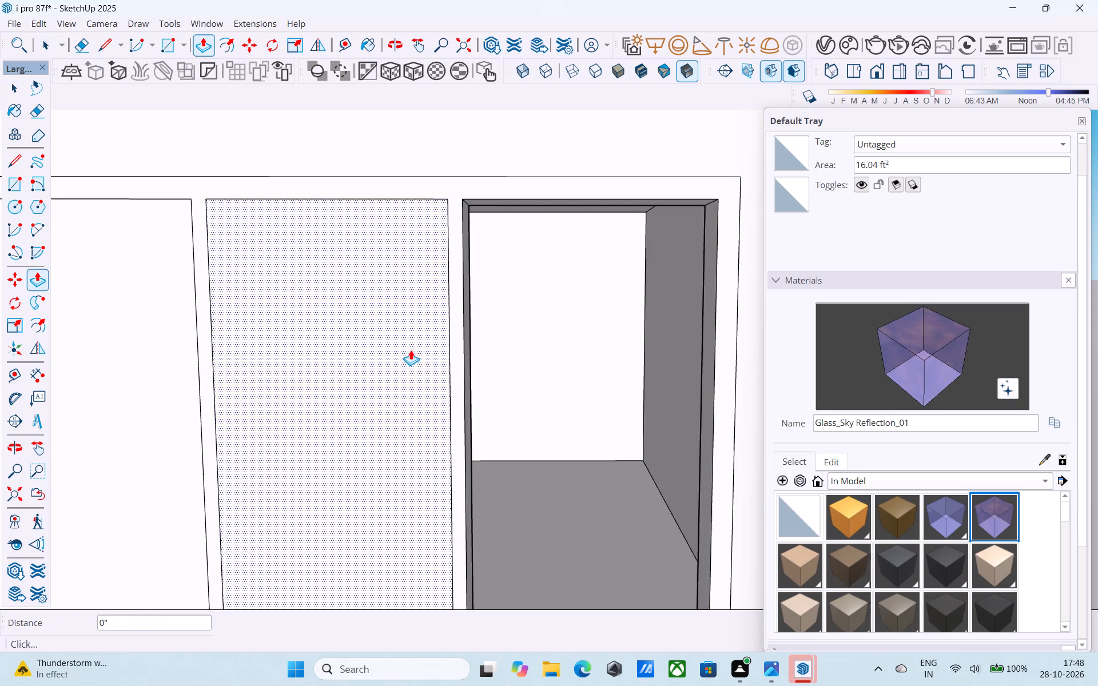
scroll(555, 352, "down", 6)
double_click(440, 352)
Examine the facade's balconies from the front and side to check which walls still need openings or colour.
scroll(440, 352, "down", 9)
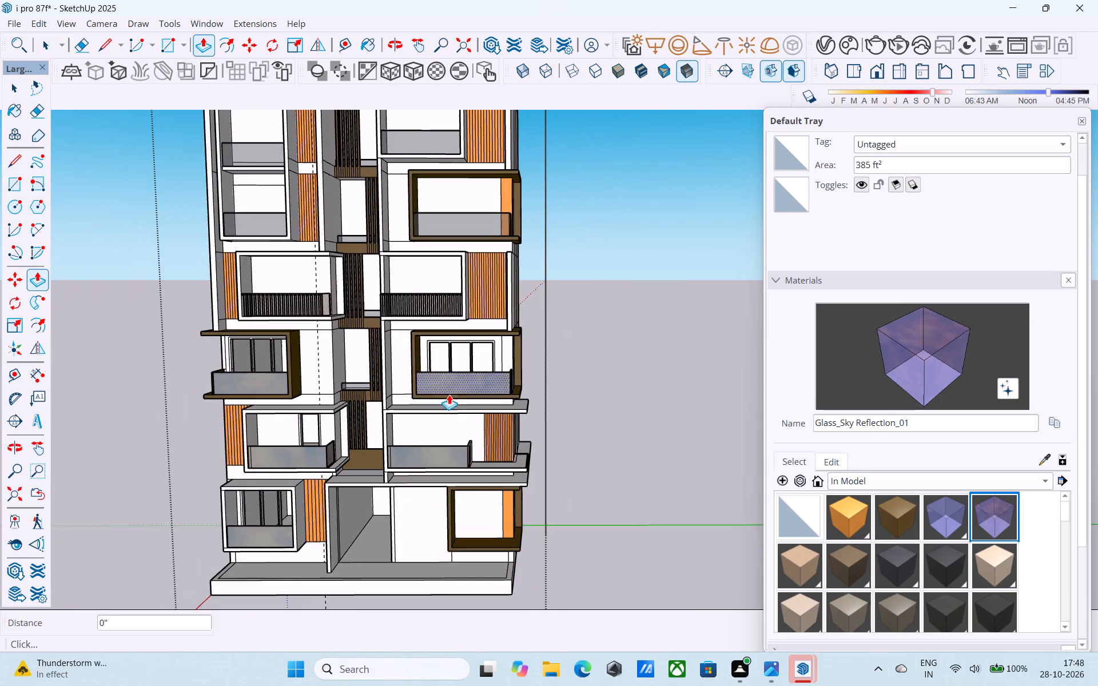
scroll(442, 420, "down", 3)
middle_click_drag(443, 421, 445, 412)
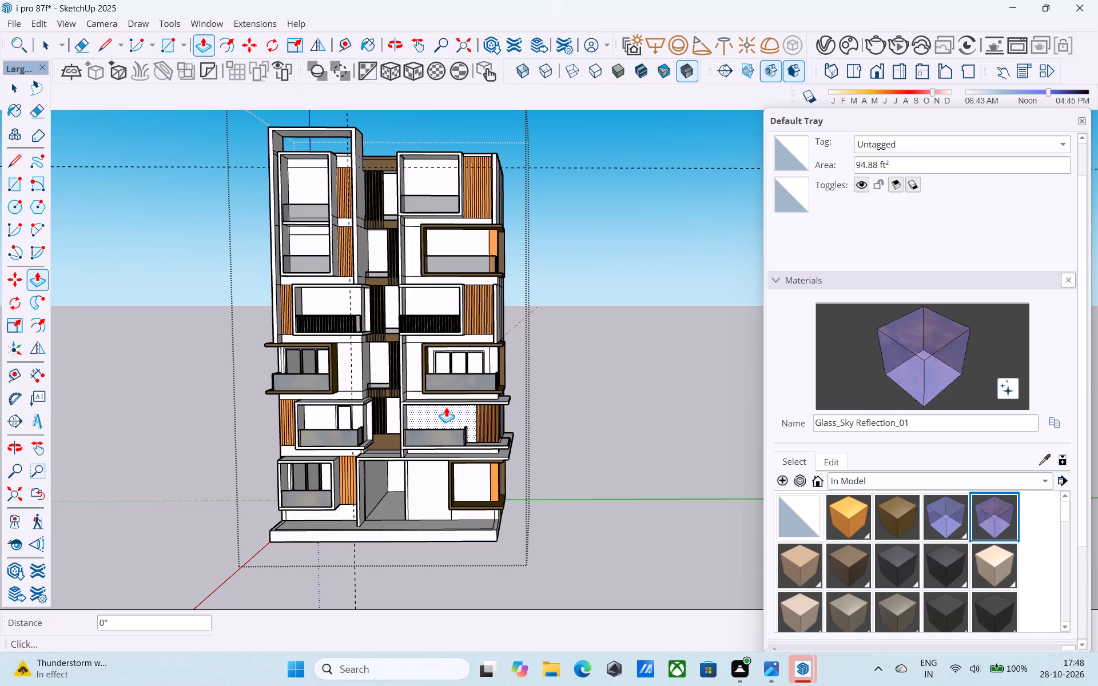
scroll(446, 407, "down", 1)
middle_click_drag(446, 407, 522, 408)
scroll(491, 308, "up", 8)
middle_click_drag(513, 319, 491, 352)
scroll(496, 354, "up", 3)
key("space")
scroll(517, 342, "down", 2)
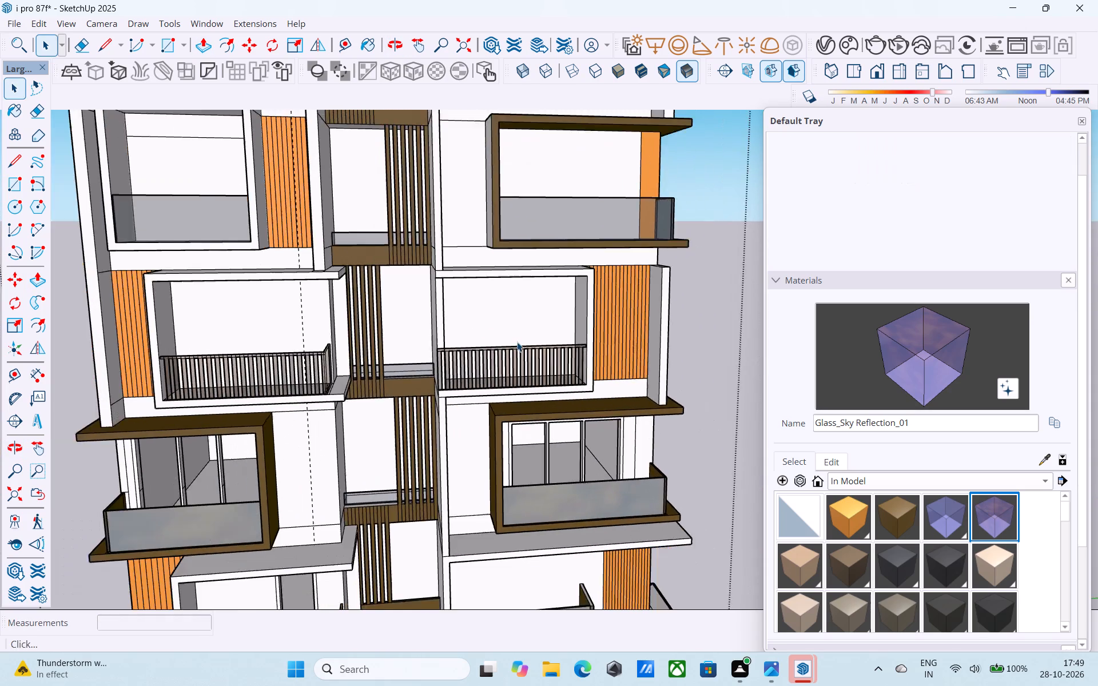
scroll(517, 342, "down", 1)
middle_click_drag(508, 343, 490, 385, "shift")
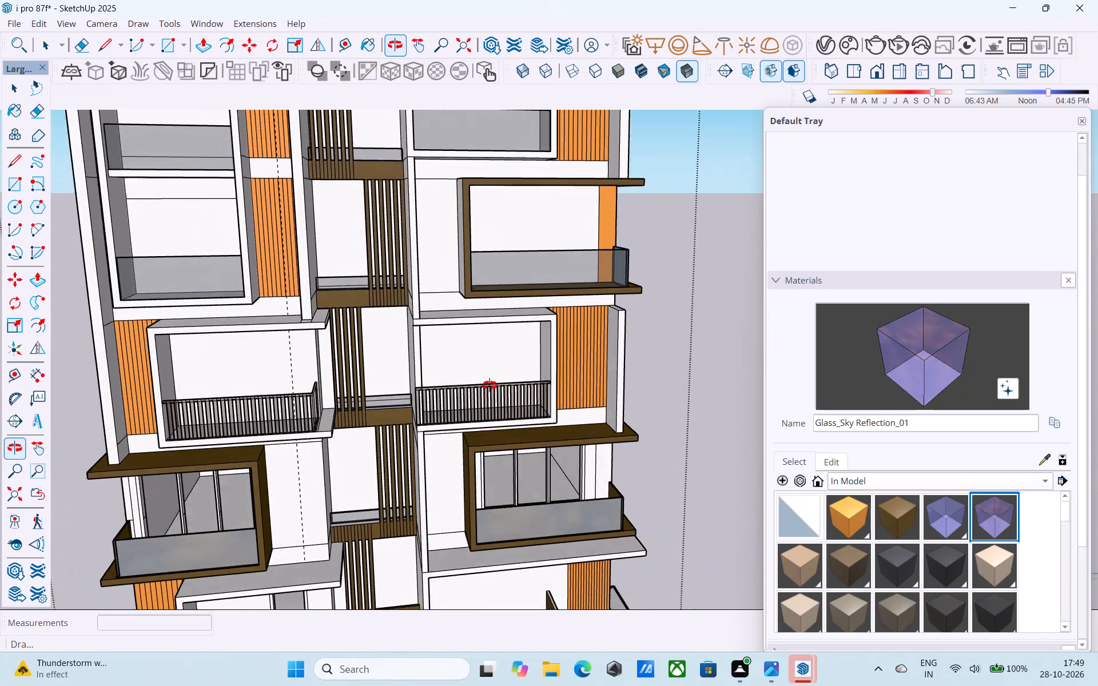
middle_click_drag(490, 385, 490, 384, "shift")
middle_click_drag(500, 382, 460, 458, "shift")
scroll(463, 451, "down", 5)
middle_click_drag(463, 451, 453, 413)
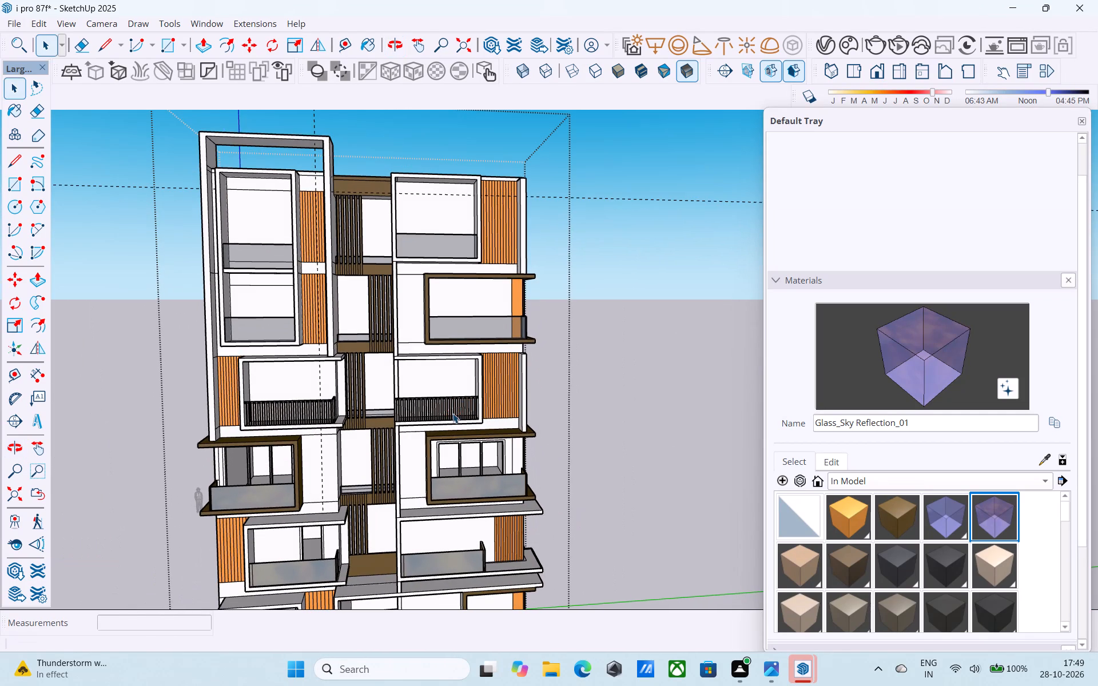
middle_click_drag(453, 413, 483, 501, "shift")
middle_click_drag(501, 480, 476, 478)
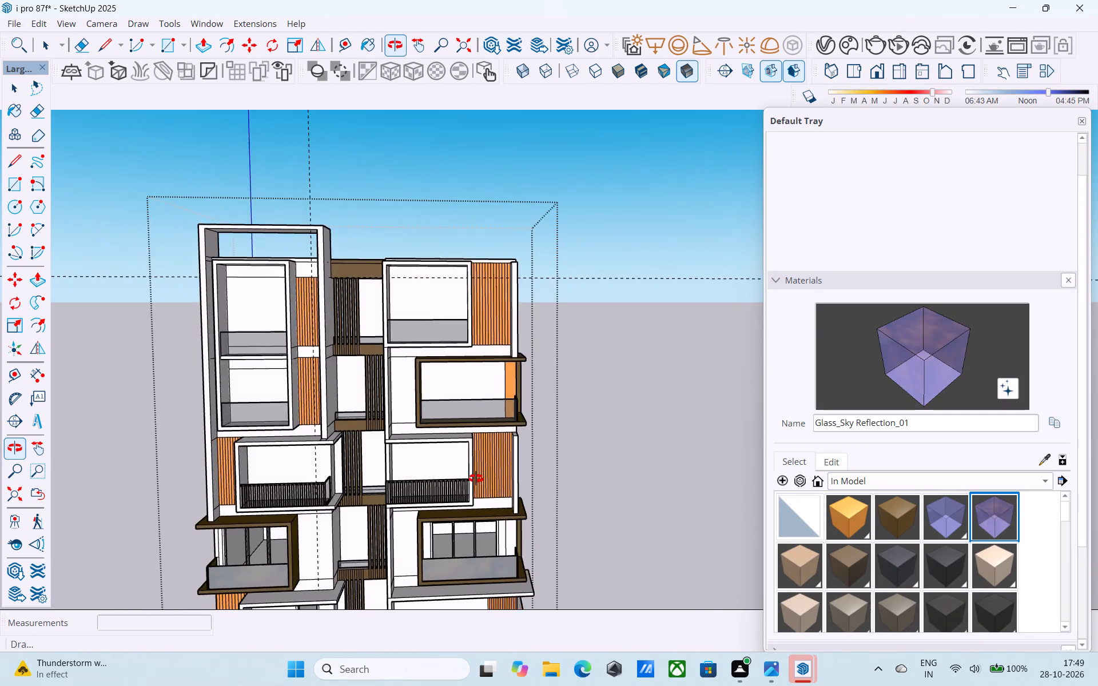
middle_click_drag(476, 478, 371, 438)
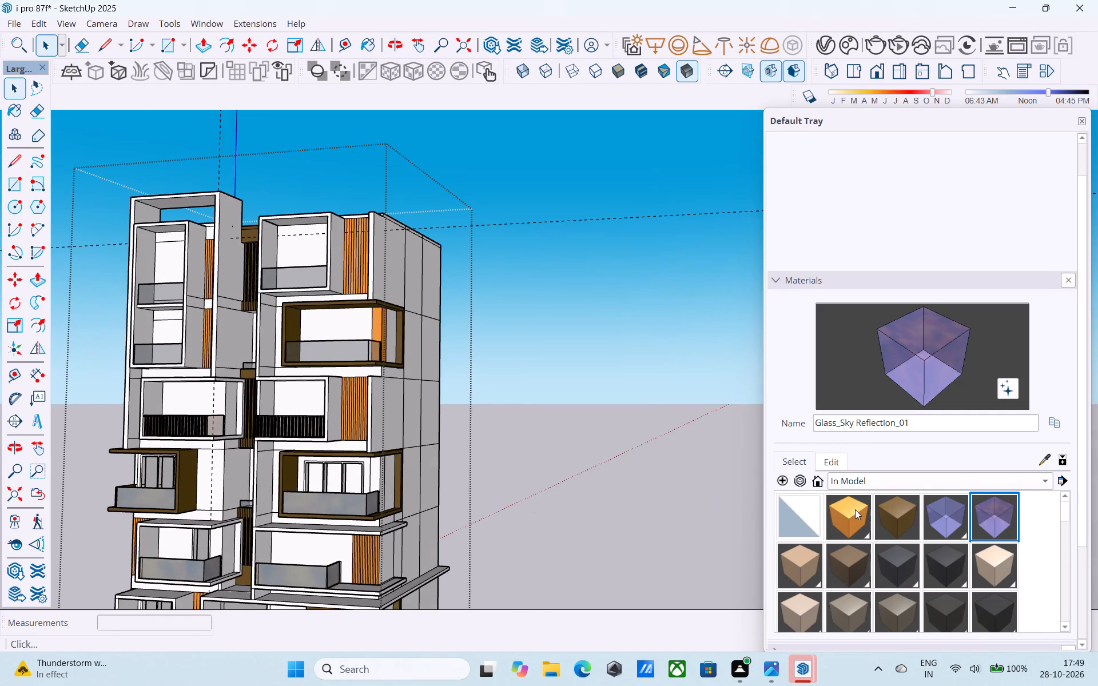
Paint the narrow back wall strip beside the three-panel opening and its adjoining side face with C04_Amber_Sunshine.
left_click(854, 509)
middle_click_drag(528, 520, 544, 365)
middle_click_drag(414, 288, 437, 360)
scroll(437, 361, "up", 8)
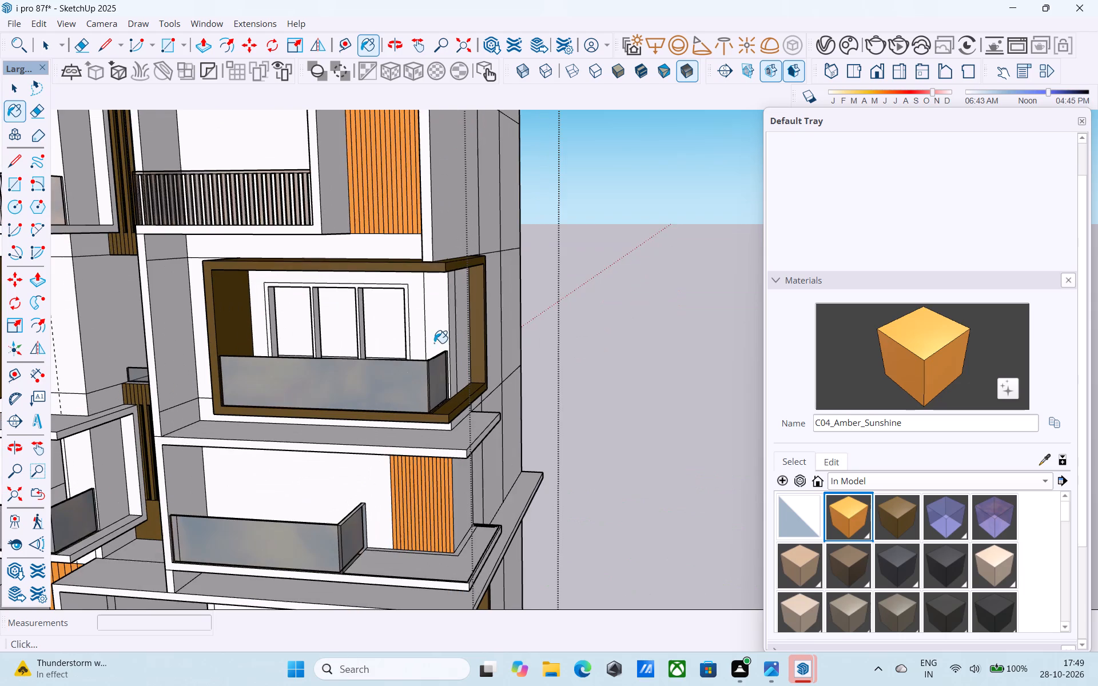
left_click(434, 343)
middle_click_drag(447, 338, 381, 312)
scroll(381, 312, "up", 1, "shift")
left_click(351, 283)
Save the model and offset the back wall face inside the brown-framed balcony two floors above inward by 6".
scroll(353, 283, "down", 2)
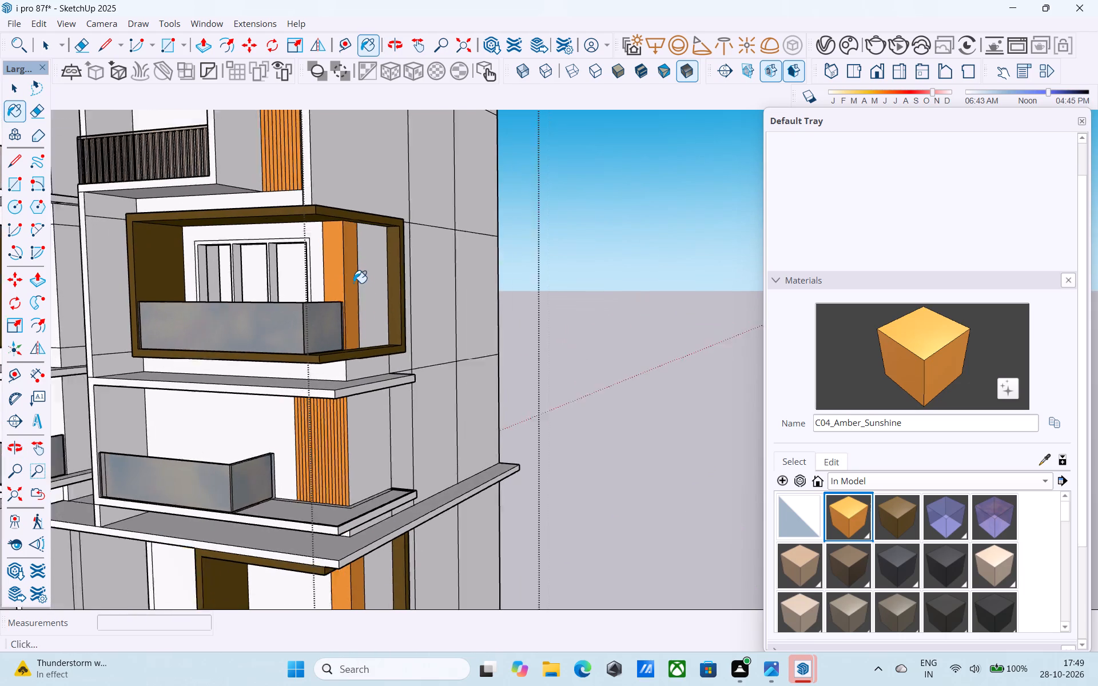
scroll(353, 283, "down", 7)
middle_click_drag(356, 284, 461, 432)
scroll(461, 407, "down", 2)
middle_click_drag(458, 408, 515, 428, "shift")
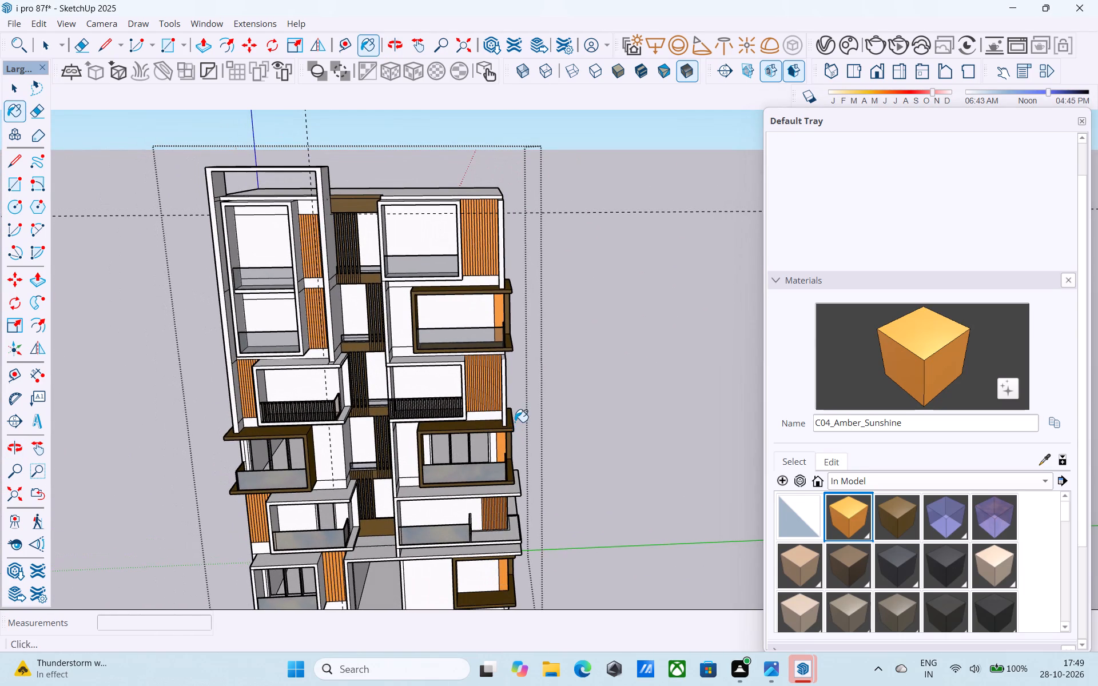
scroll(441, 369, "up", 10)
scroll(472, 314, "down", 4)
middle_click_drag(466, 314, 461, 312)
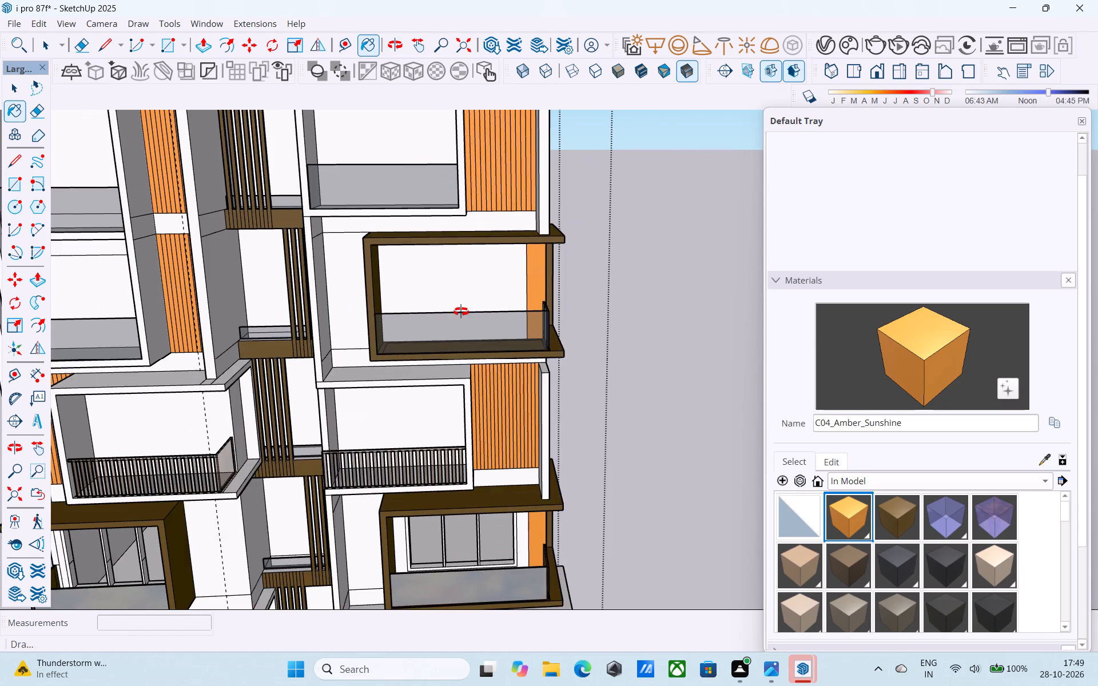
middle_click_drag(461, 312, 436, 415)
scroll(440, 416, "up", 4)
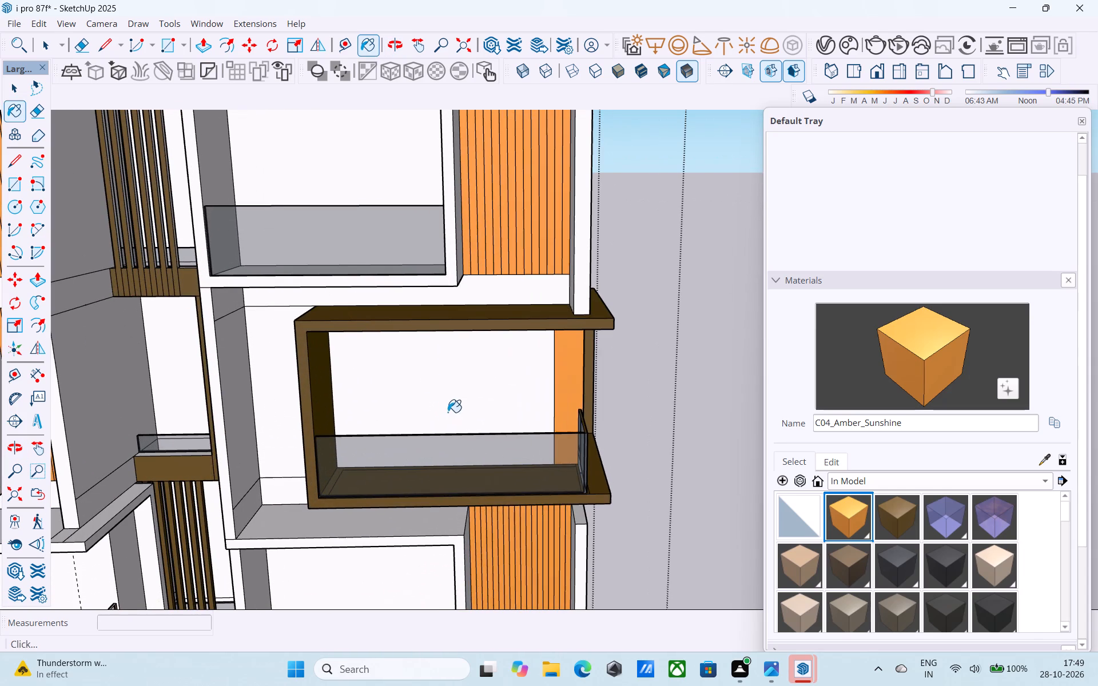
key("space")
left_click(449, 411)
key("ctrl+s")
scroll(451, 411, "up", 3)
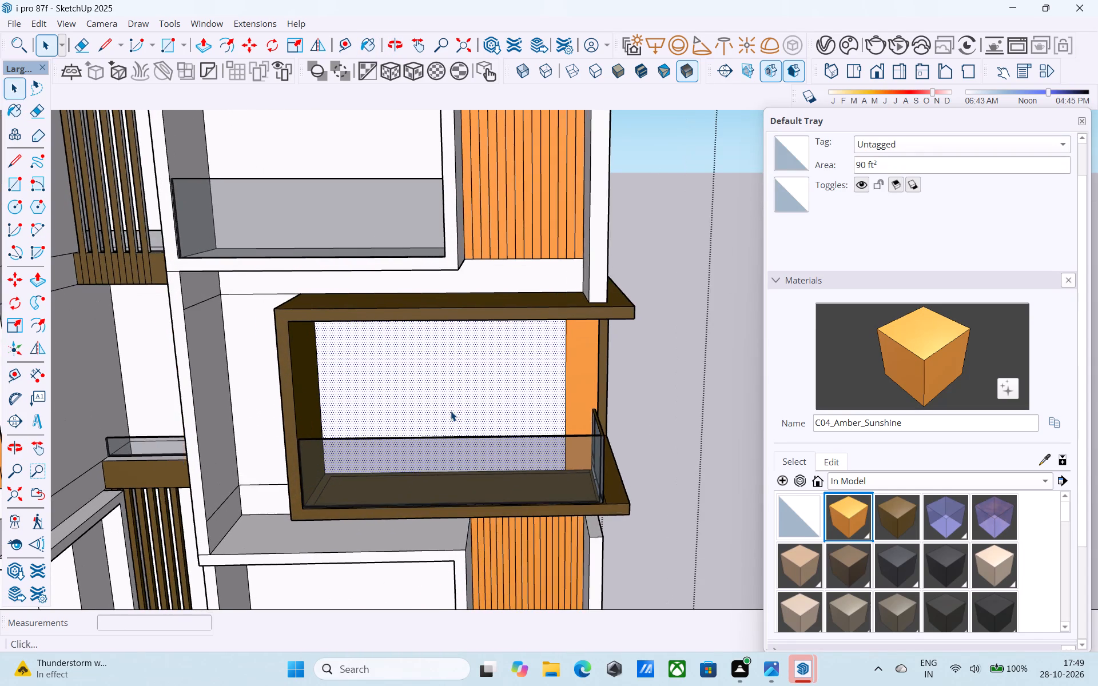
scroll(451, 411, "up", 3)
key("f")
left_click(451, 410)
key("6")
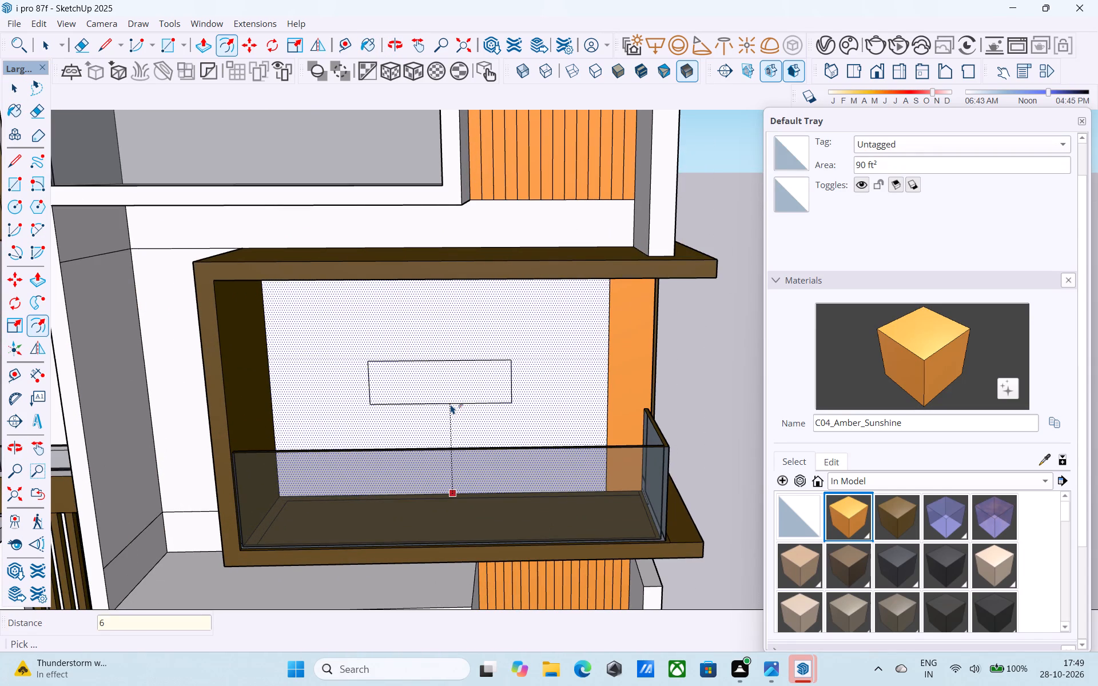
key("shift+quotedbl")
key("Return")
key("space")
Offset the inner face on that balcony's back wall inward by 3" to outline the opening's frame.
left_click(459, 398)
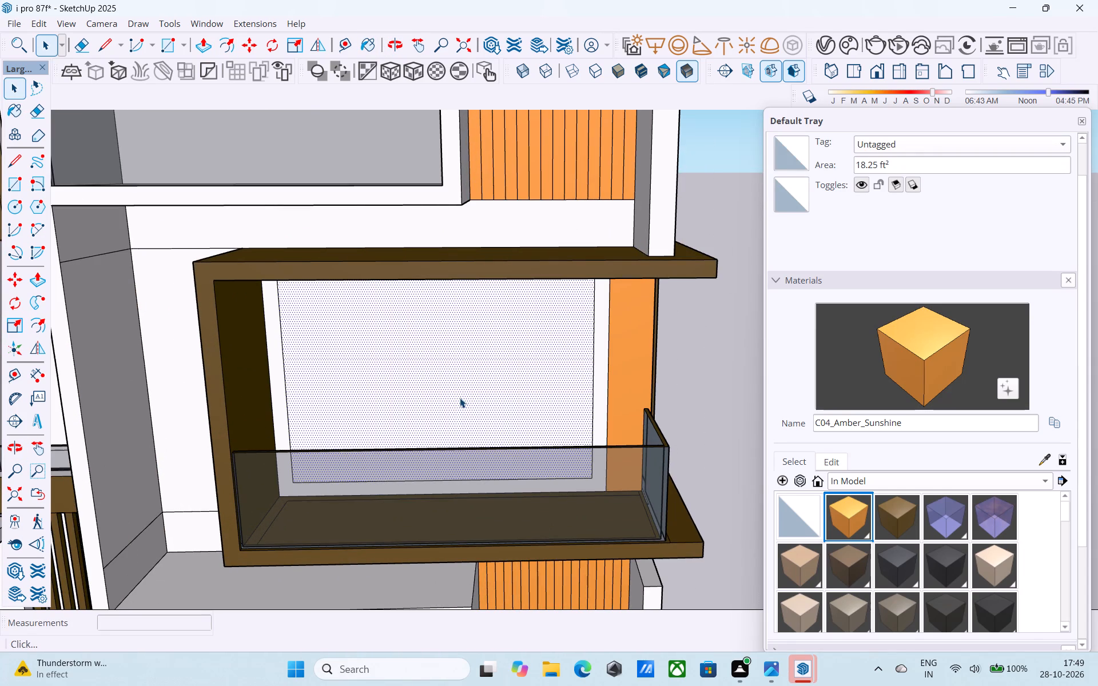
key("f")
left_click(460, 397)
key("3")
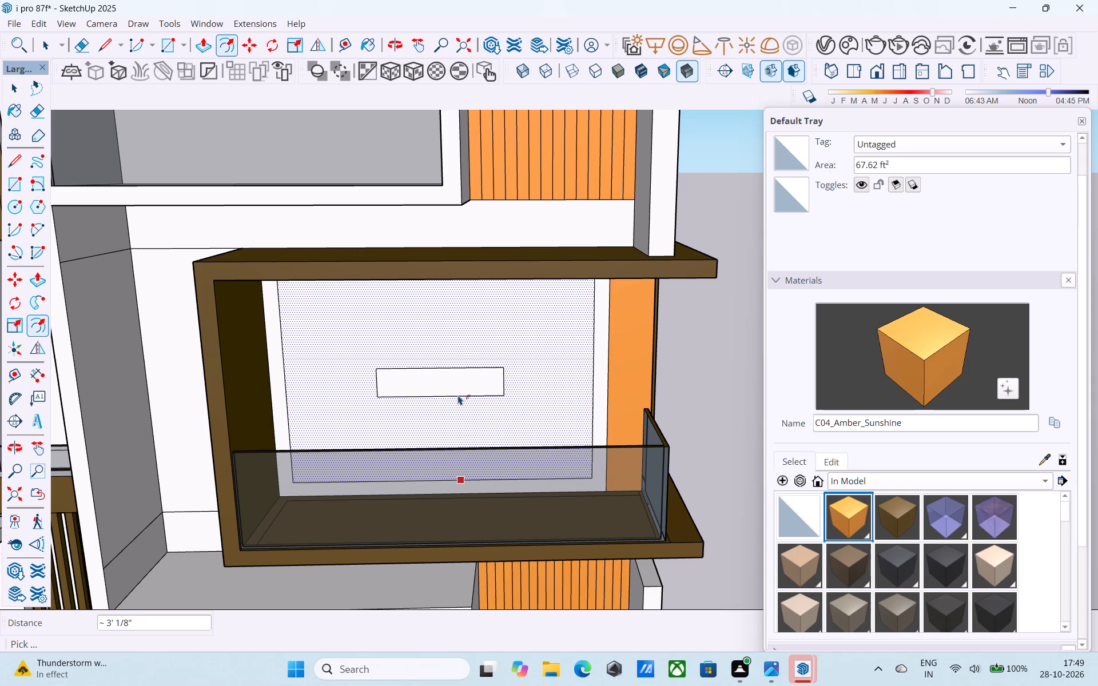
key("shift+quotedbl")
key("Return")
key("space")
Draw a vertical centre line 6' 6" long from the inner frame's top edge midpoint to its bottom edge.
scroll(458, 393, "down", 5)
middle_click_drag(458, 393, 451, 397)
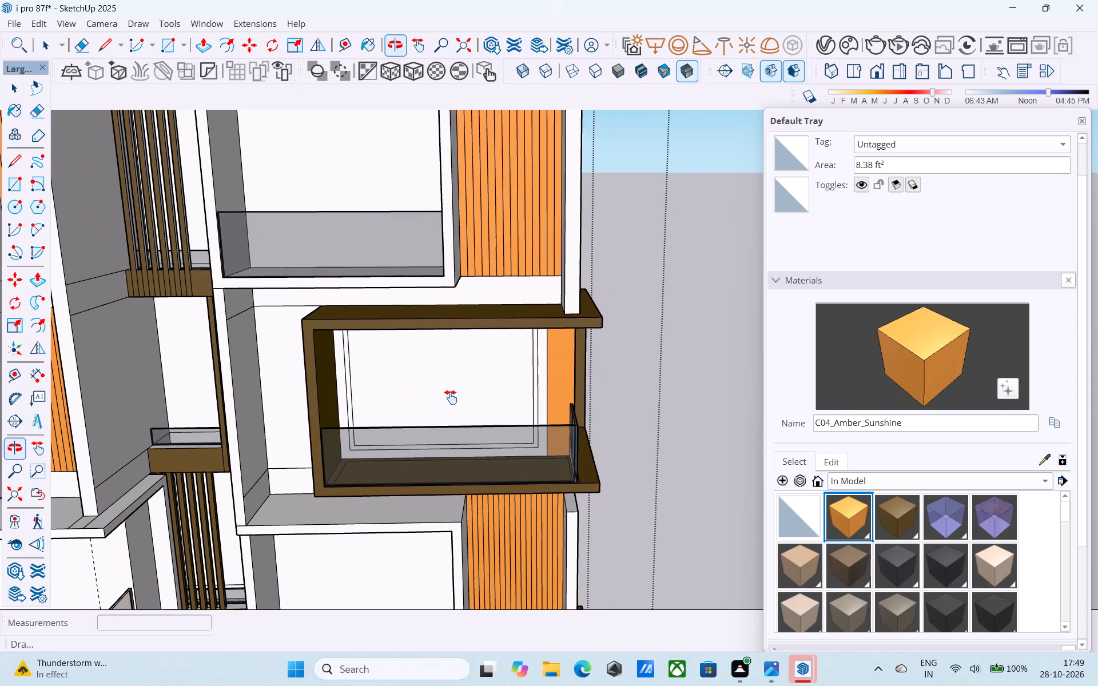
middle_click_drag(451, 397, 451, 385)
scroll(431, 396, "up", 4)
middle_click_drag(436, 396, 424, 374, "shift")
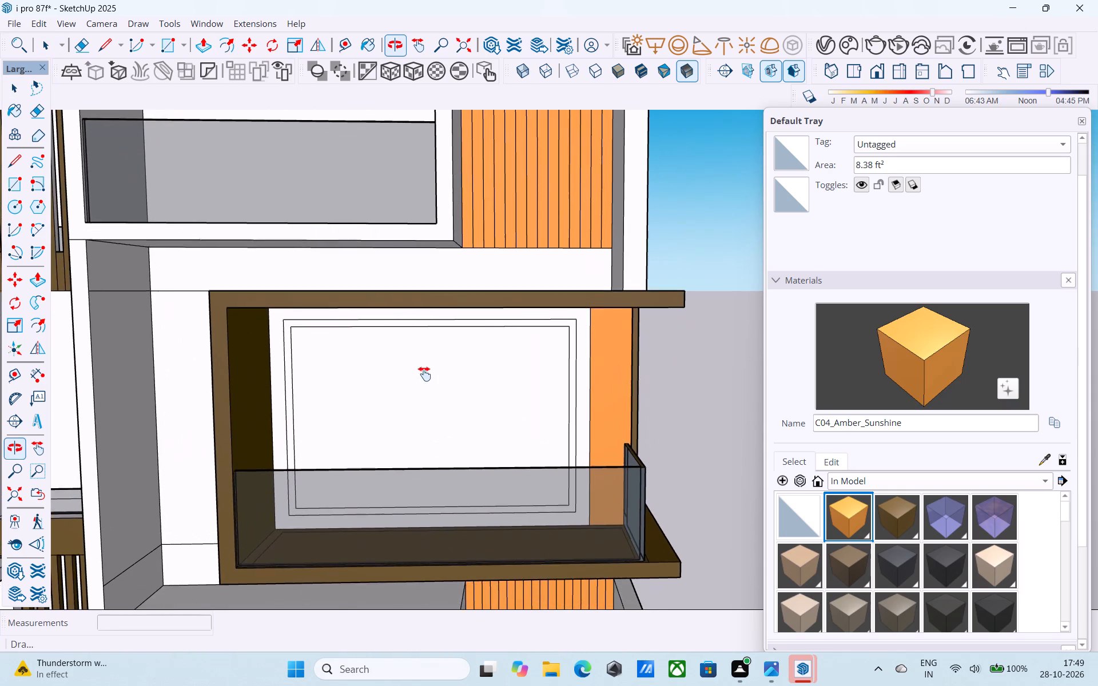
middle_click_drag(424, 374, 426, 358, "shift")
scroll(427, 358, "up", 1)
key("l")
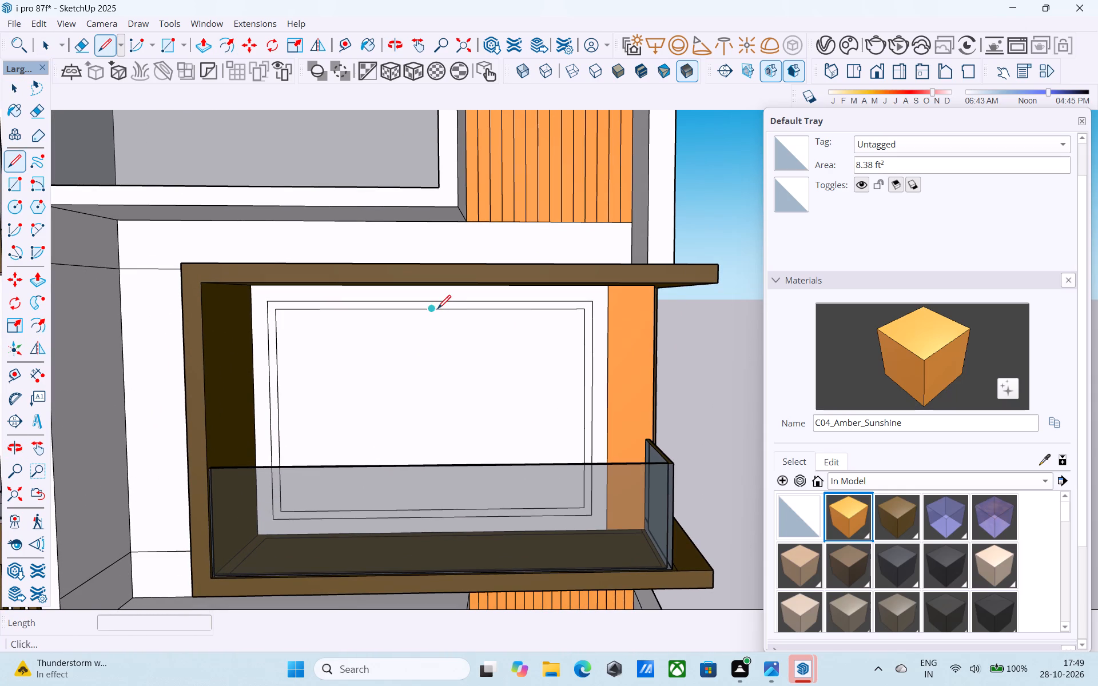
left_click(437, 310)
scroll(439, 311, "down", 5)
middle_click_drag(439, 321, 437, 495)
scroll(447, 440, "up", 4)
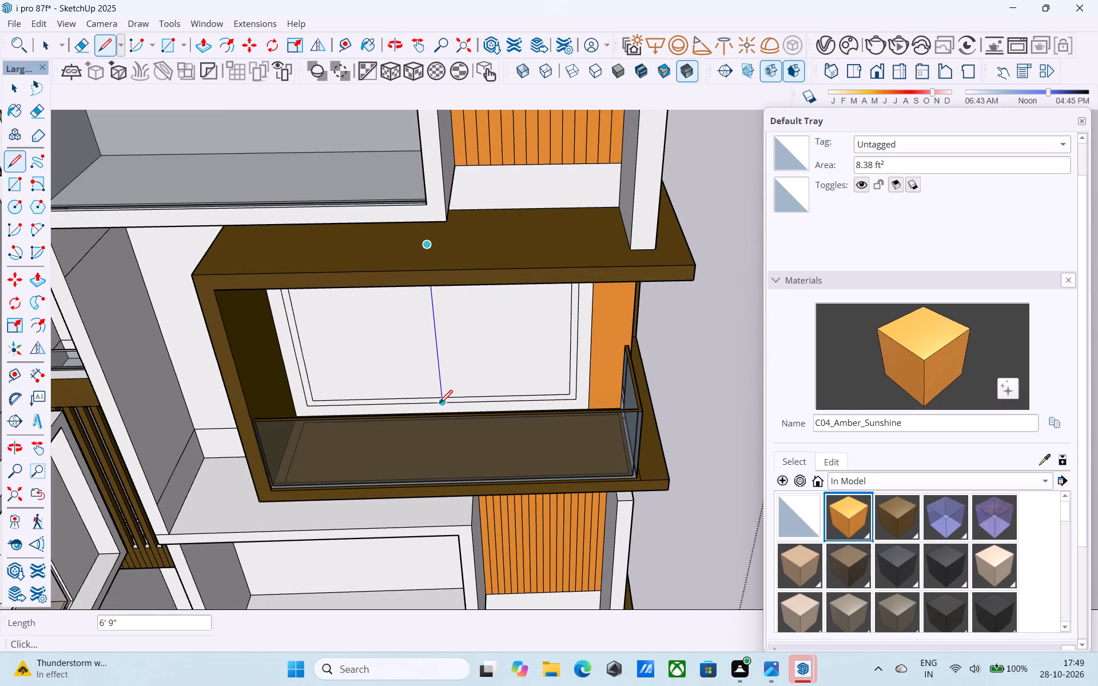
left_click(440, 400)
scroll(441, 398, "down", 2)
middle_click_drag(441, 398, 425, 336)
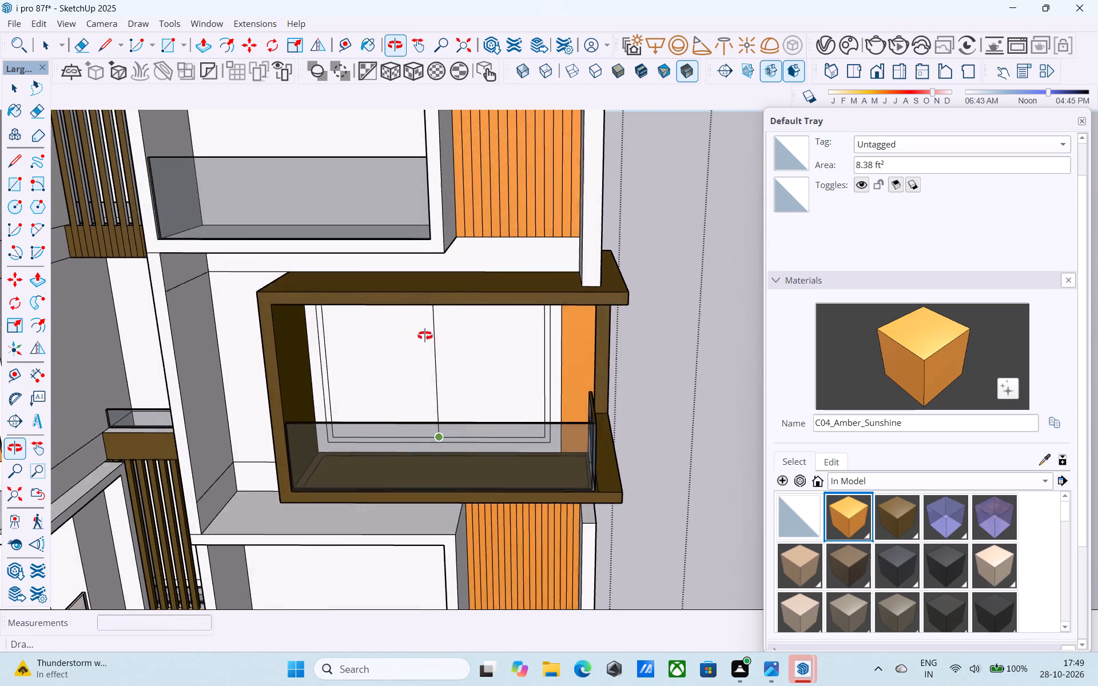
middle_click_drag(425, 336, 431, 309)
key("space")
Copy the opening's vertical centre line 2" sideways along the inner frame's top edge.
scroll(431, 309, "up", 7)
left_click(437, 304)
key("n")
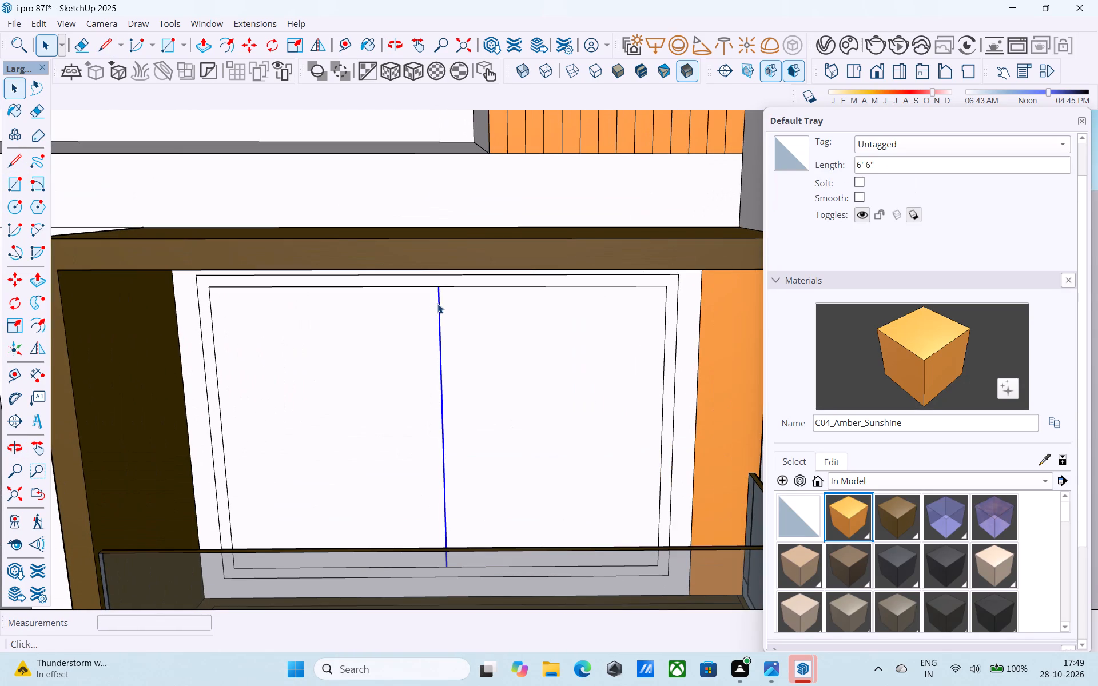
key("m")
left_click(443, 289)
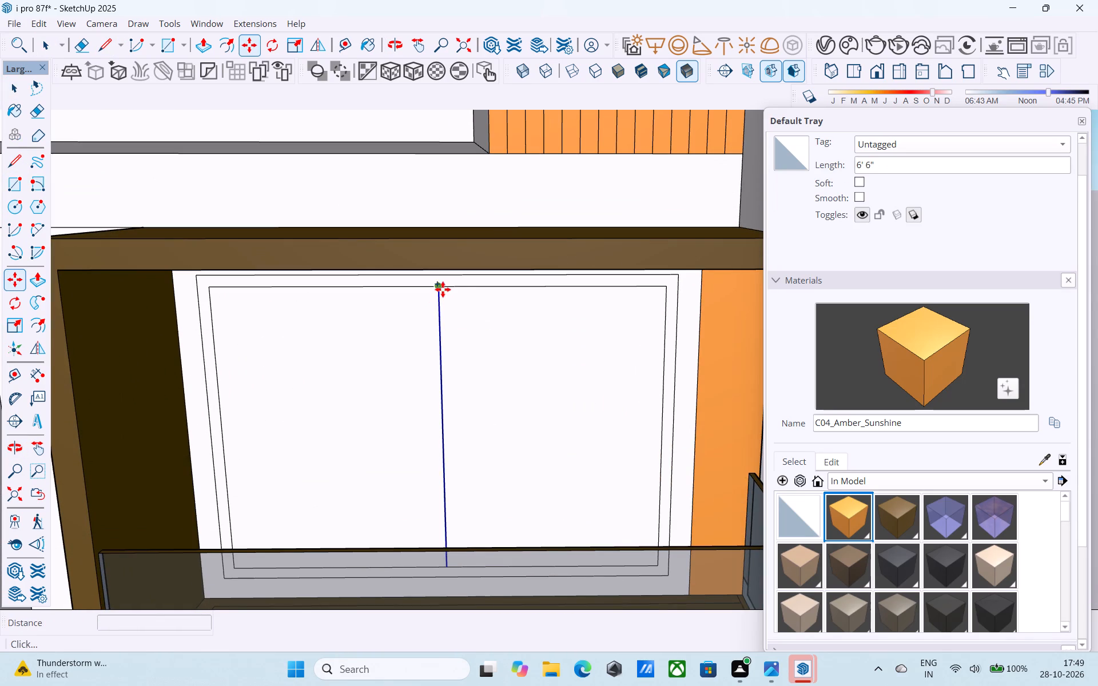
scroll(449, 292, "up", 2)
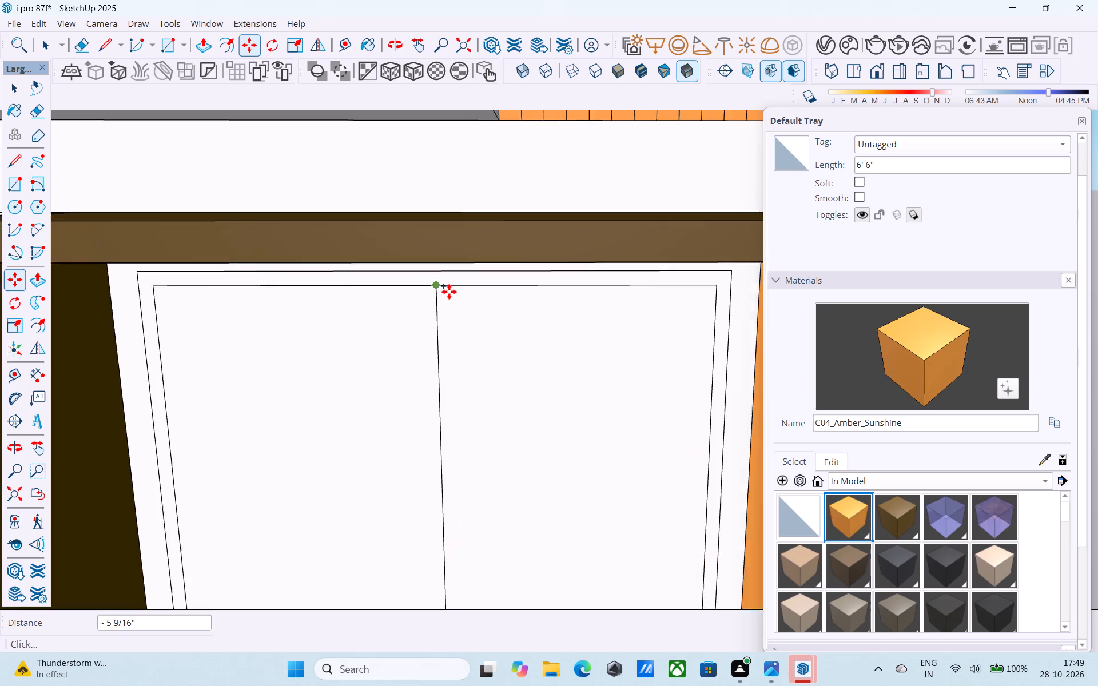
scroll(449, 292, "up", 7)
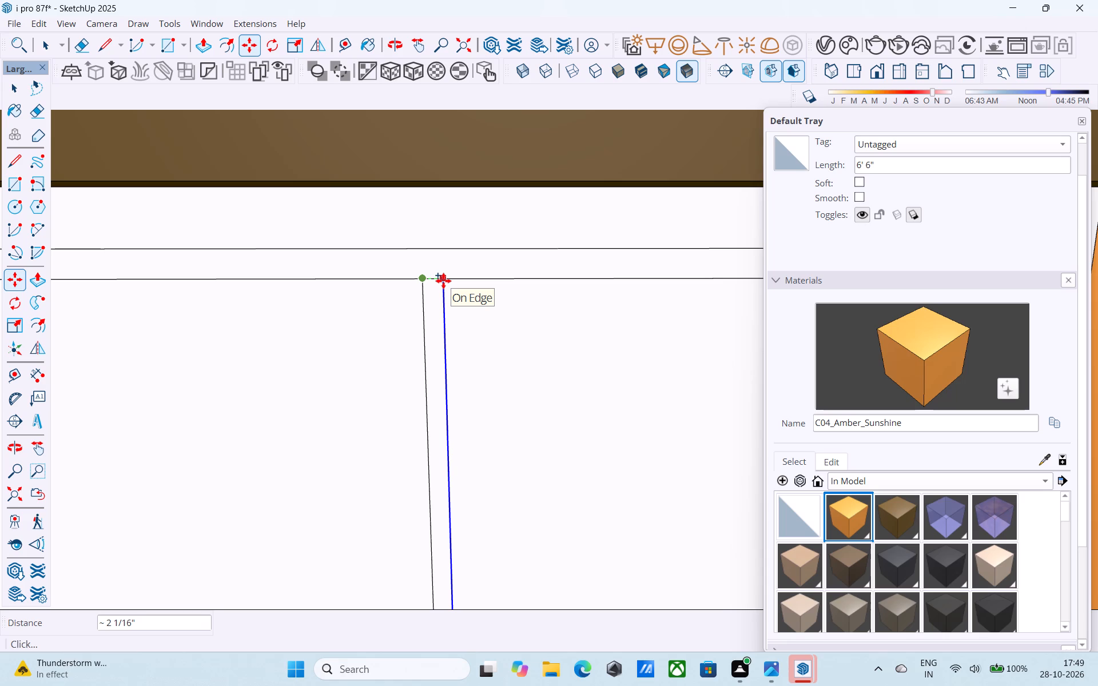
type("2\"")
key("Return")
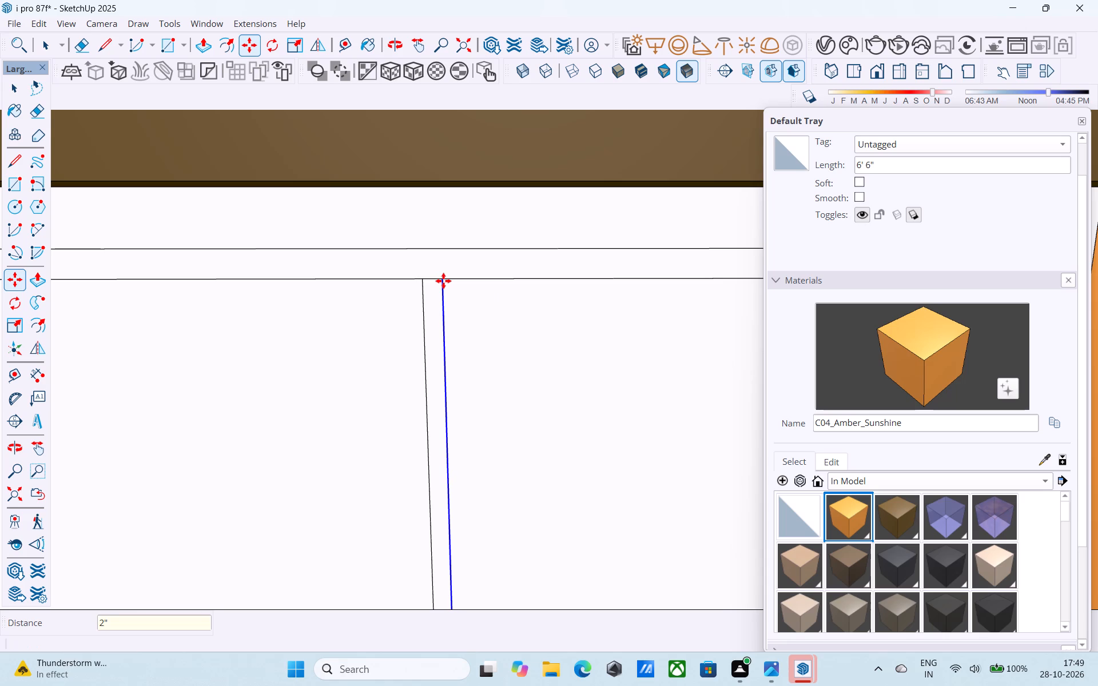
Erase the short piece of the inner frame's top edge between the two centre lines.
key("e")
scroll(444, 281, "up", 1)
left_click(431, 281)
key("space")
Offset the back wall face inward by 6" inside the slatted-railing balcony one floor below the two-panel opening.
scroll(436, 254, "down", 6)
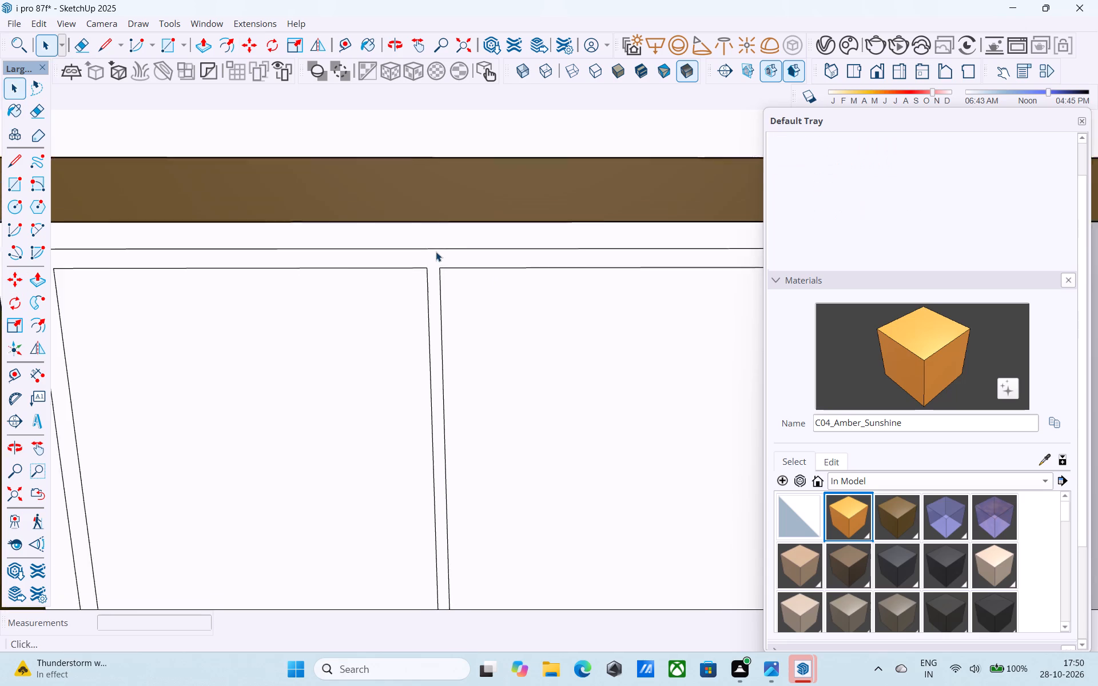
scroll(436, 252, "down", 20)
scroll(436, 252, "down", 7)
middle_click_drag(441, 259, 463, 241)
scroll(459, 306, "up", 9)
scroll(450, 310, "down", 5)
middle_click_drag(447, 306, 448, 293)
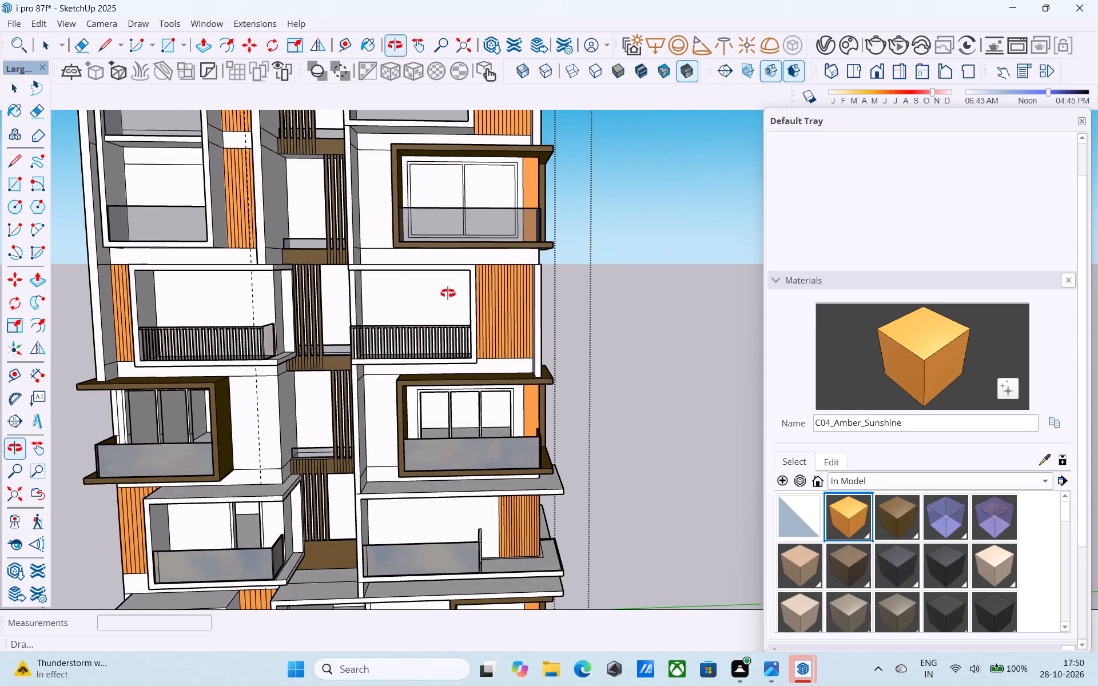
middle_click_drag(448, 293, 448, 292)
scroll(429, 305, "up", 5)
left_click(429, 305)
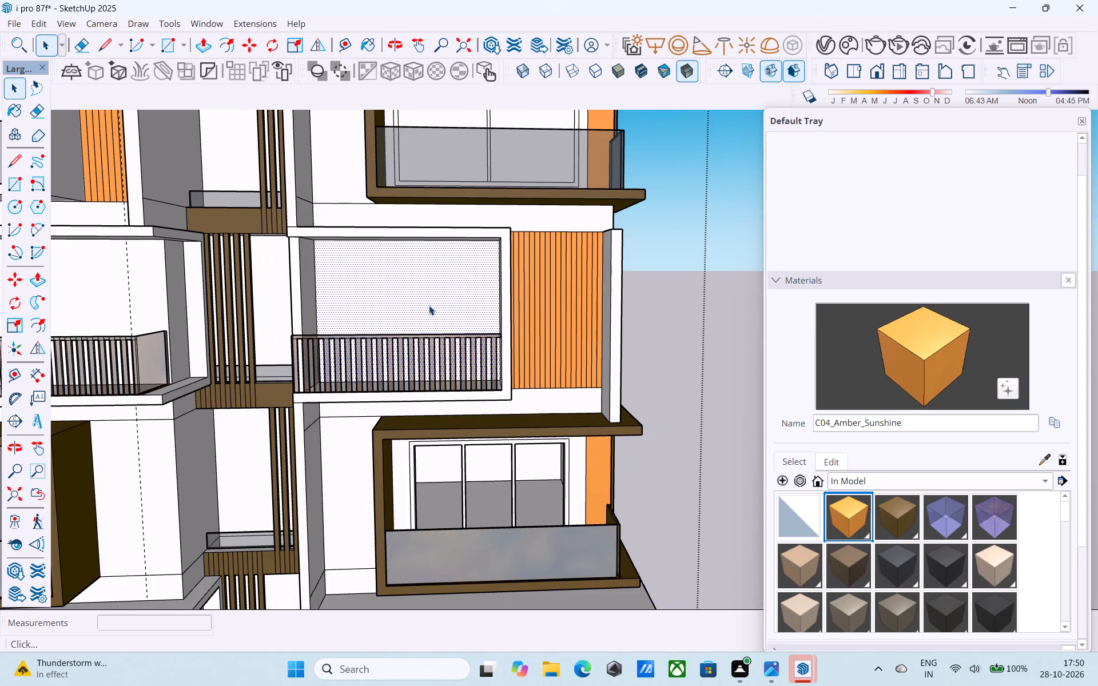
scroll(427, 305, "up", 4)
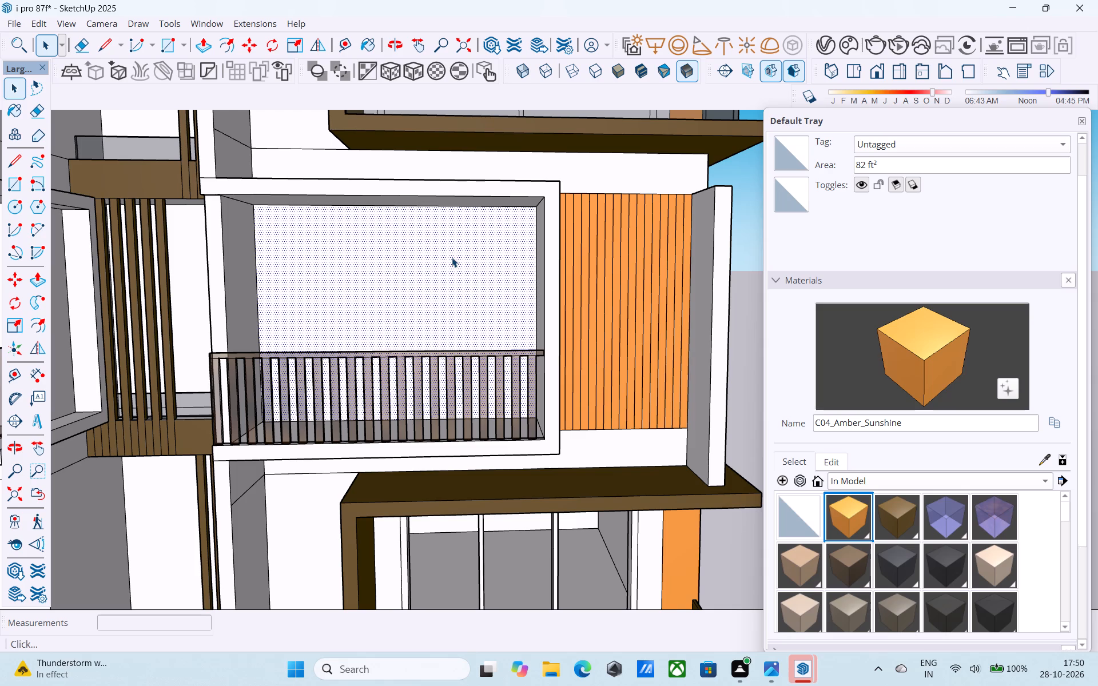
scroll(453, 258, "down", 5)
scroll(348, 305, "up", 2)
middle_click_drag(348, 305, 351, 328)
scroll(386, 297, "up", 2)
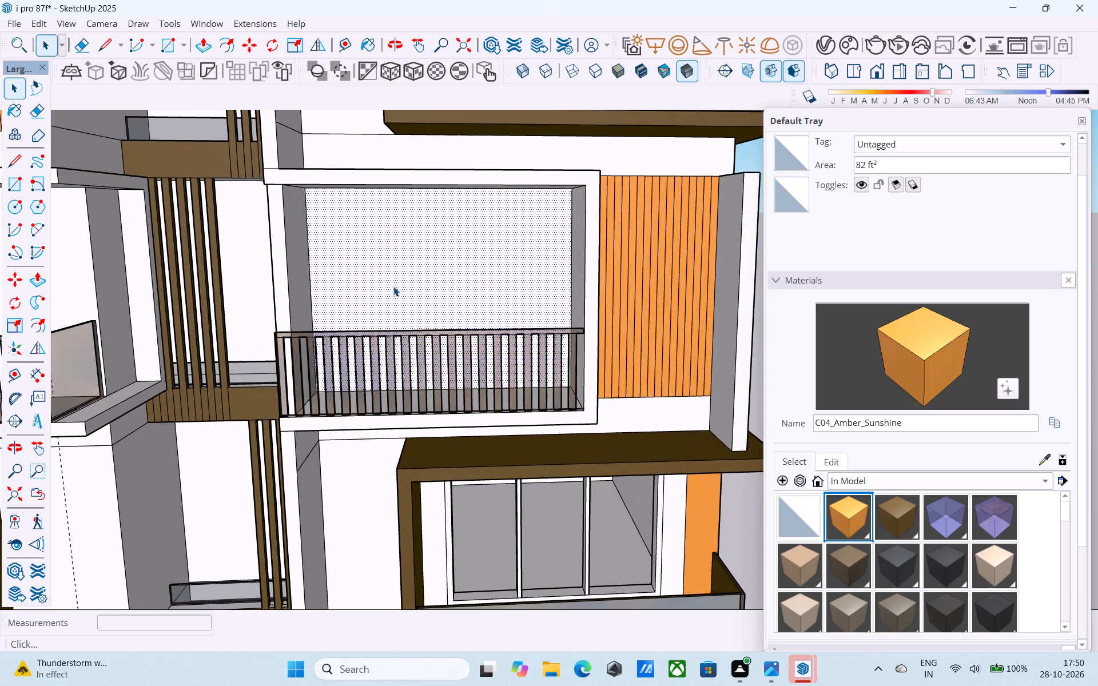
scroll(393, 285, "up", 4)
key("f")
left_click(394, 285)
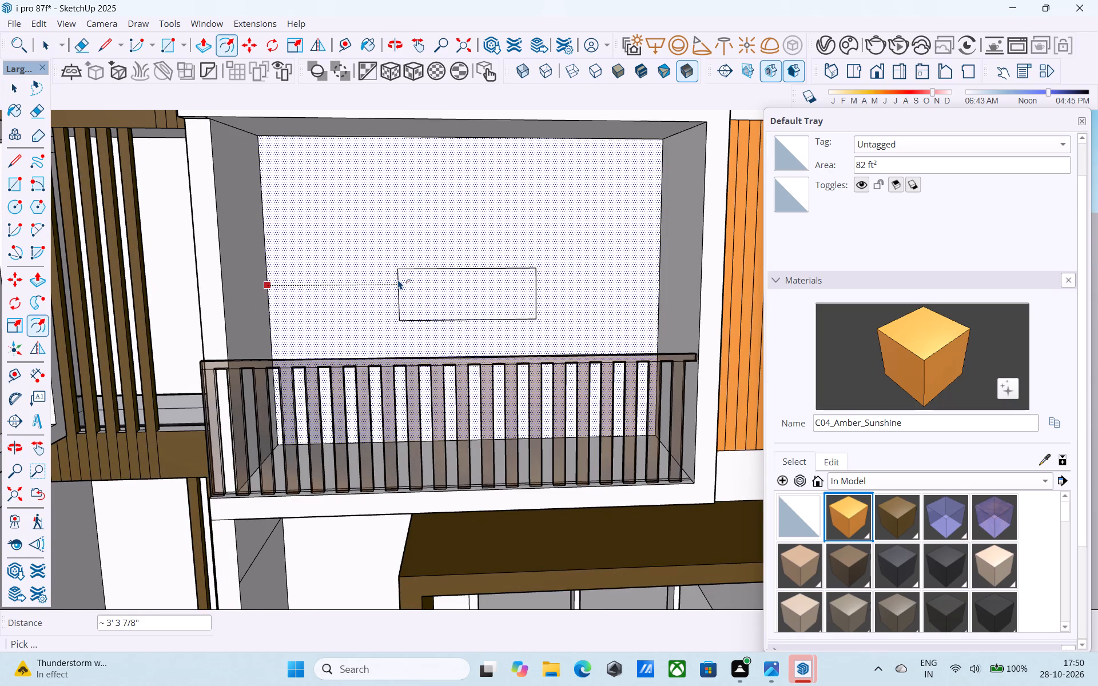
key("6")
key("shift+quotedbl")
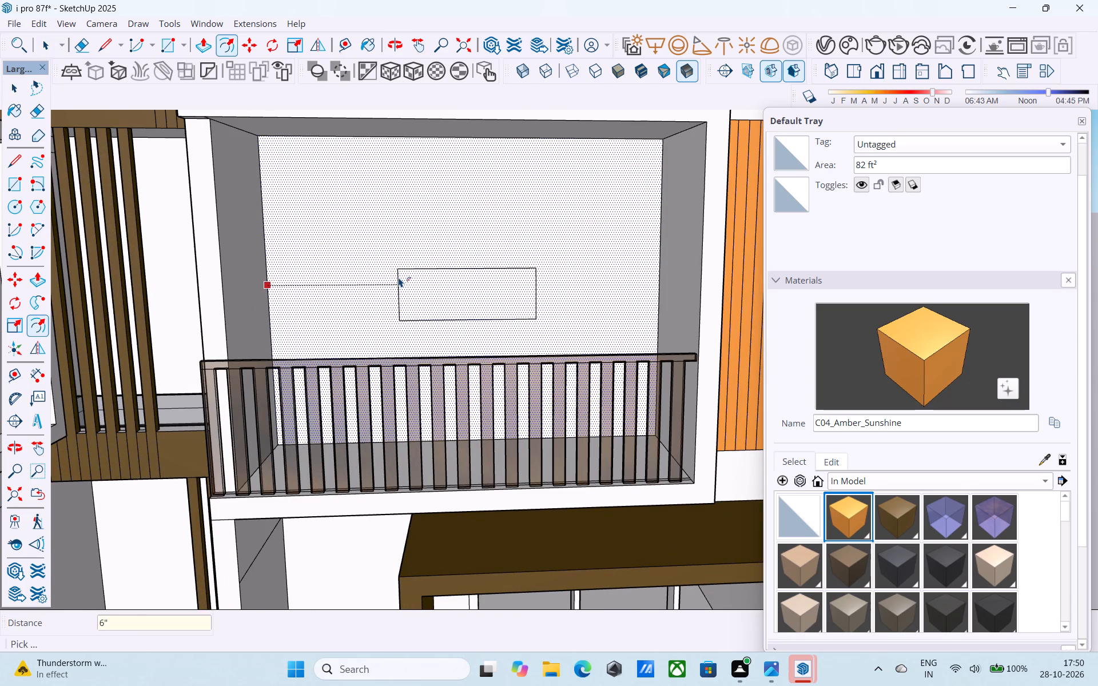
key("Return")
key("space")
Offset the inner face on the slatted-railing balcony's back wall inward by 3" to outline the opening's frame.
left_click(399, 277)
scroll(399, 277, "up", 1)
key("f")
left_click(399, 277)
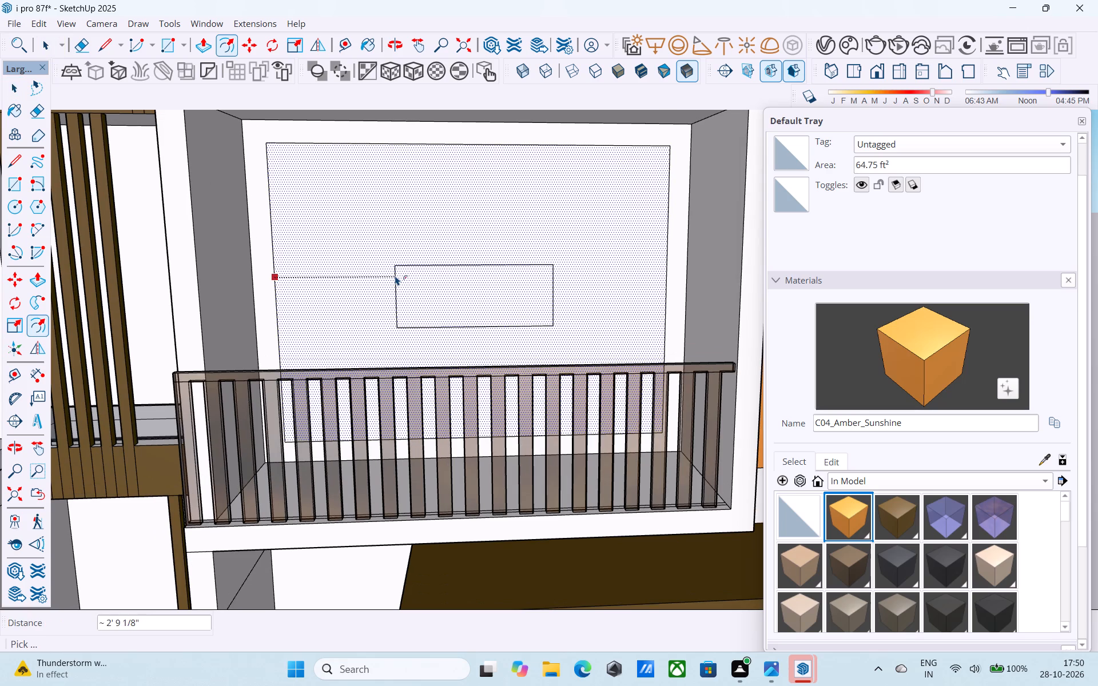
key("3")
key("shift+quotedbl")
key("Return")
key("space")
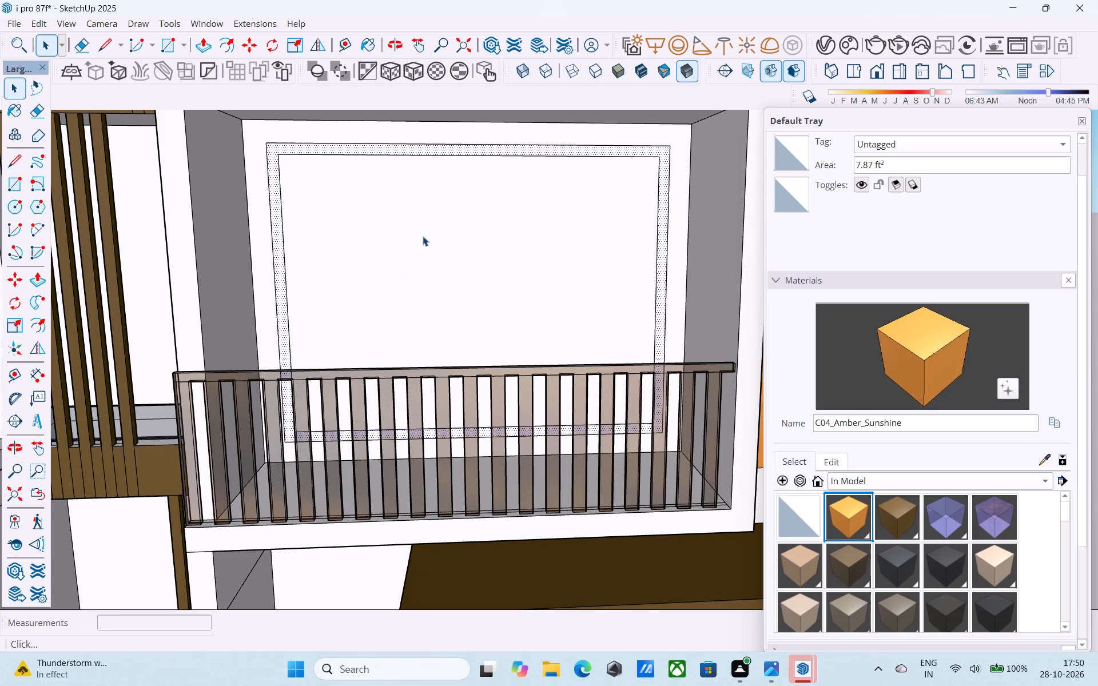
Draw a vertical centre line 6' 6" long from the inner frame's top edge midpoint to its bottom edge.
key("l")
left_click(471, 159)
scroll(468, 157, "down", 4)
middle_click_drag(465, 167, 465, 198)
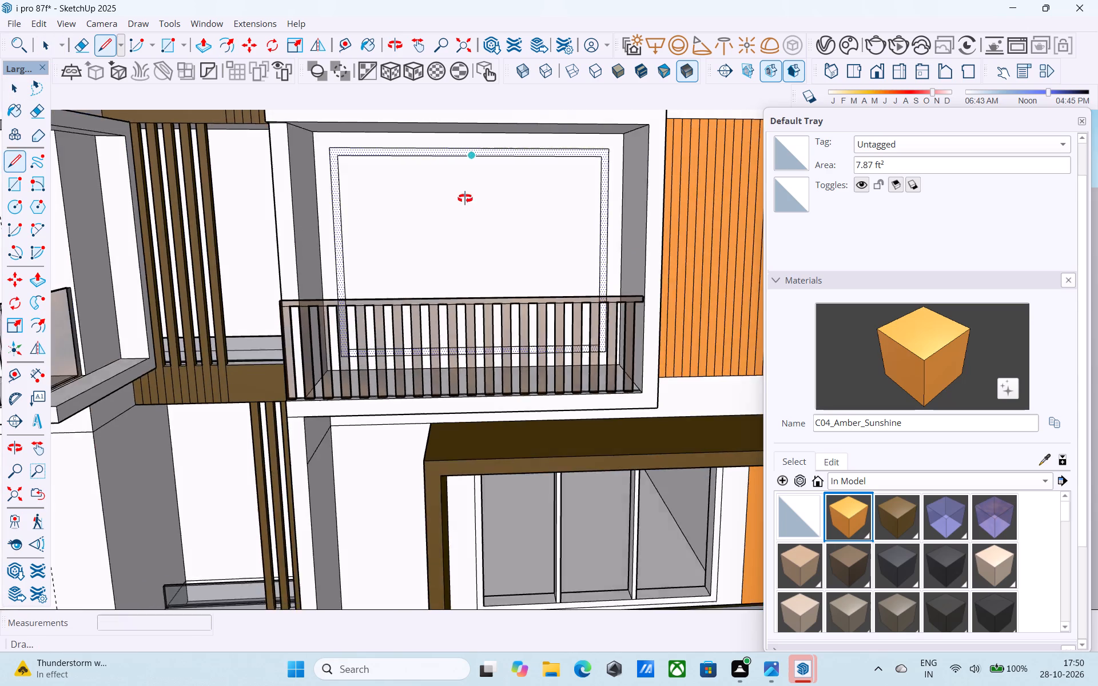
middle_click_drag(465, 198, 466, 393)
scroll(464, 385, "up", 4)
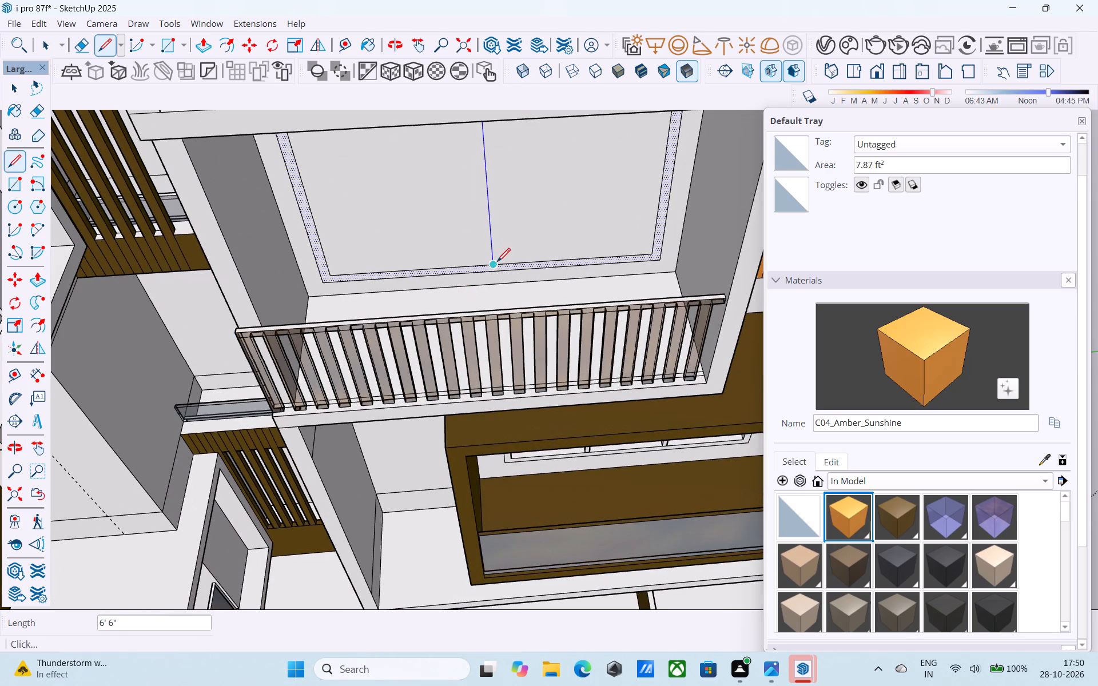
left_click(497, 263)
Copy the slatted-railing balcony opening's centre line 2" sideways along the inner frame's top edge.
scroll(497, 263, "down", 1, "shift")
middle_click_drag(496, 264, 524, 375, "shift")
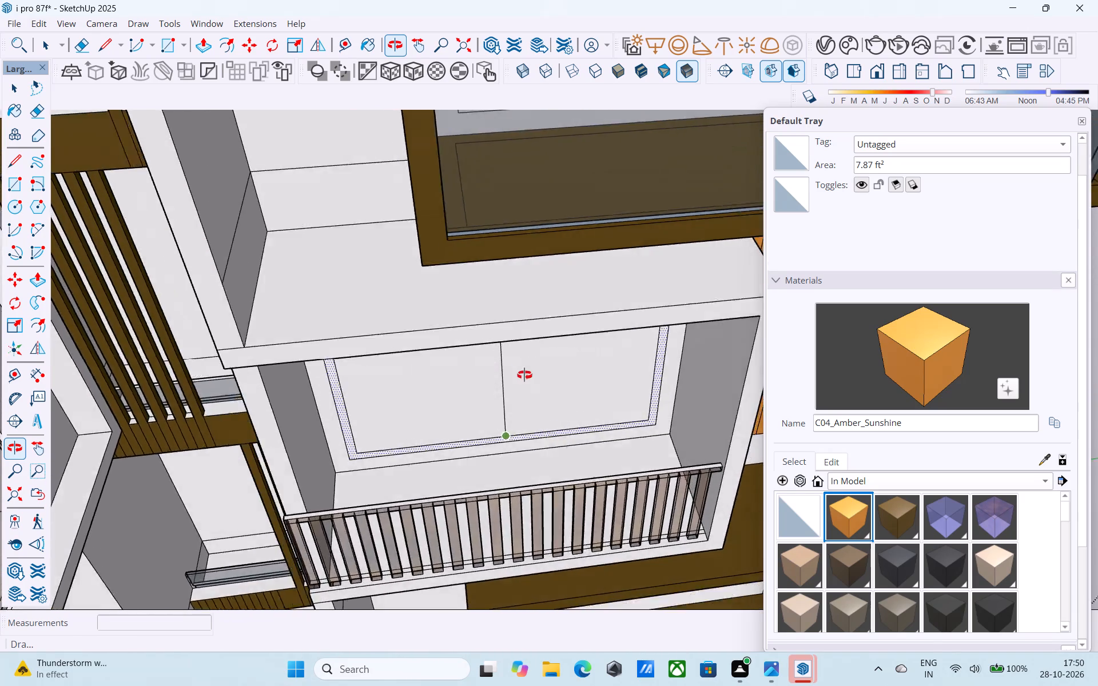
middle_click_drag(524, 375, 501, 202, "shift")
scroll(497, 204, "up", 1)
key("space")
scroll(496, 236, "up", 3)
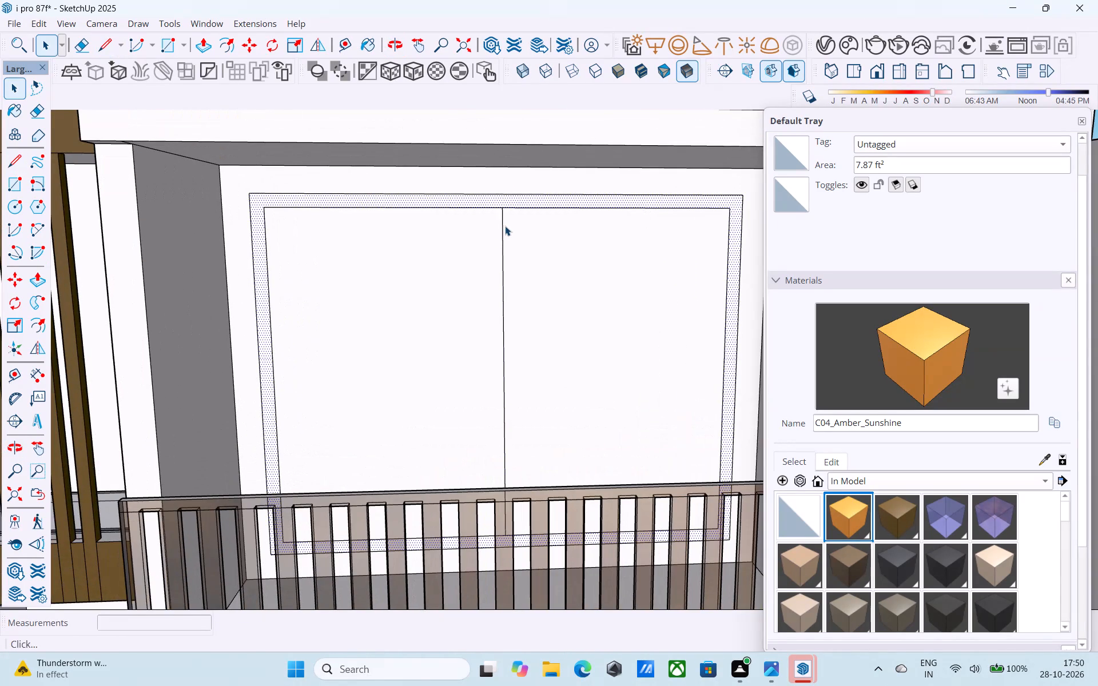
left_click(503, 224)
key("m")
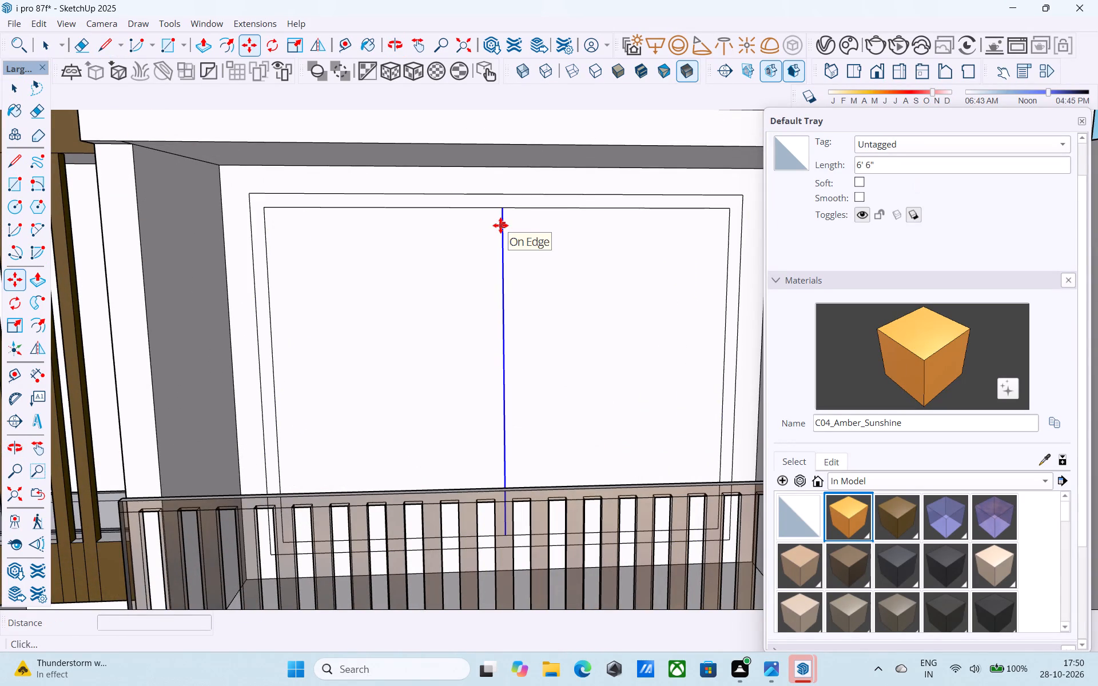
left_click(496, 210)
left_click(487, 205)
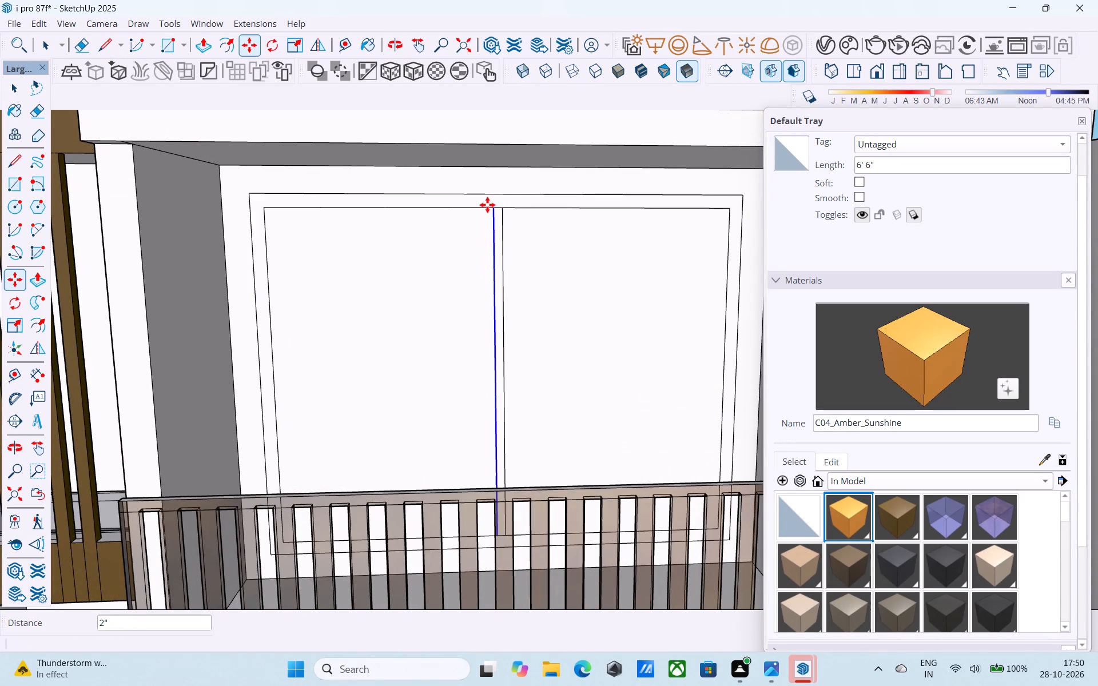
Erase the short piece of that inner frame's top edge between the two centre lines.
key("e")
scroll(496, 209, "up", 6)
left_click(497, 209)
key("space")
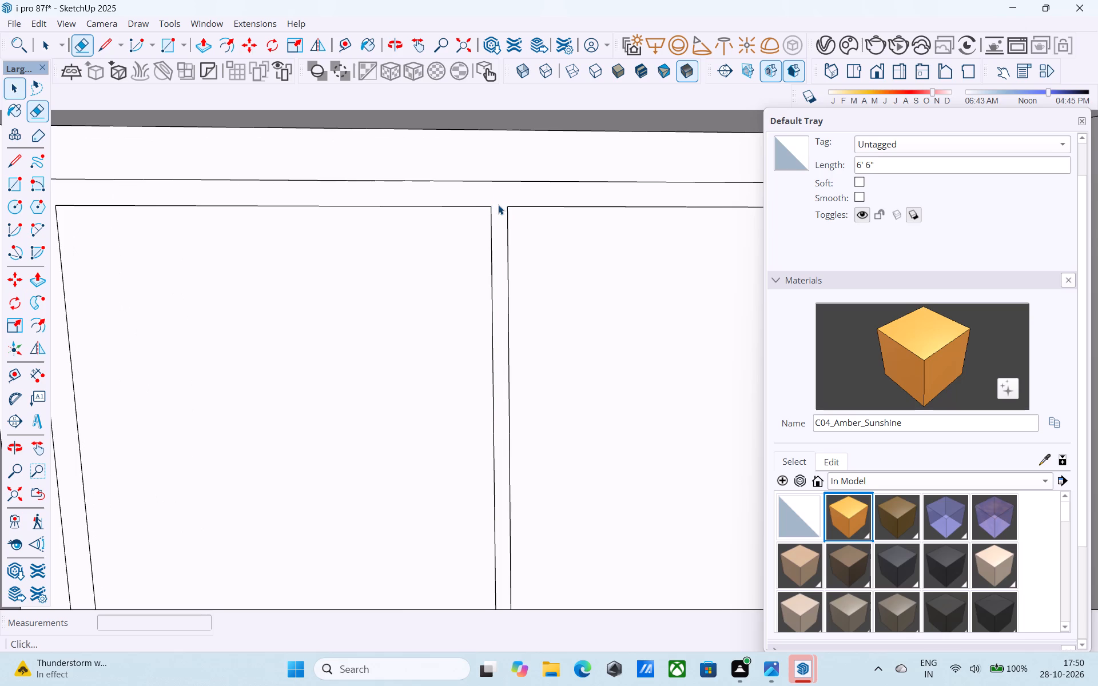
Offset the back wall face inward by 1' inside the other slatted-railing balcony on the same floor.
scroll(498, 205, "down", 7)
scroll(449, 240, "down", 20)
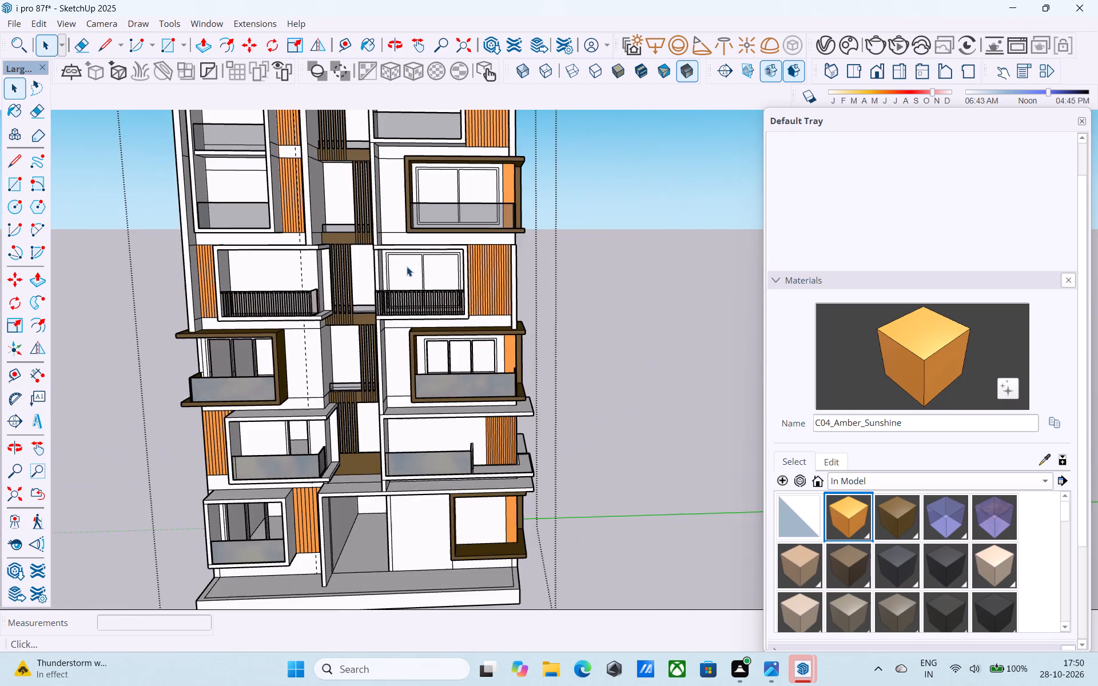
scroll(410, 278, "down", 2)
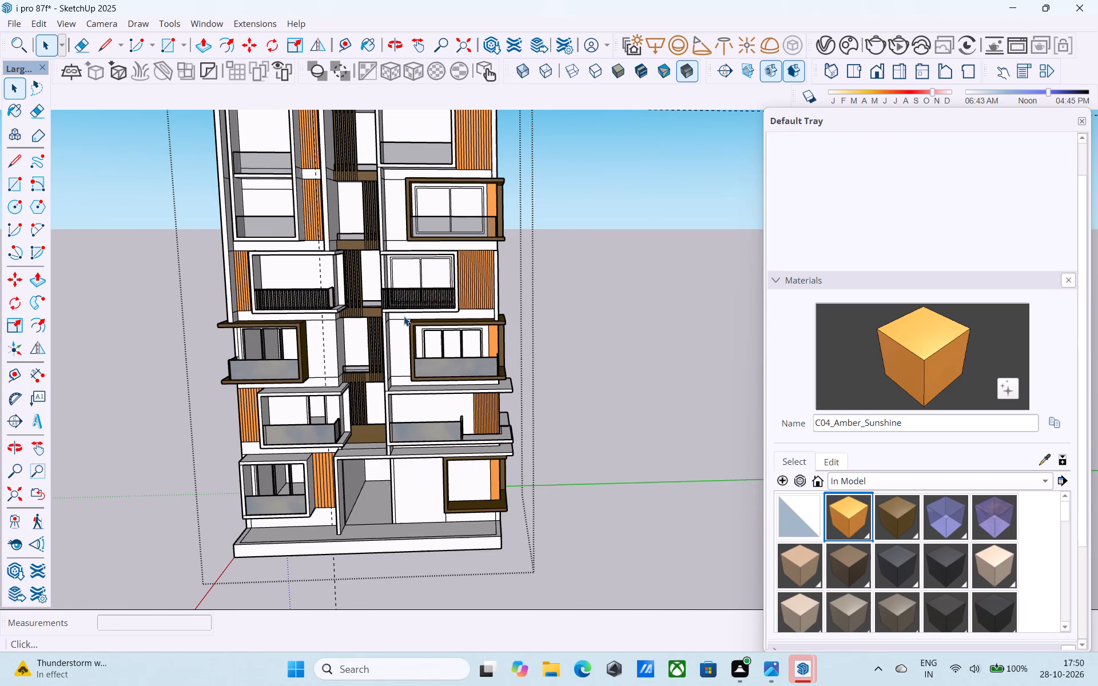
middle_click_drag(395, 318, 382, 282)
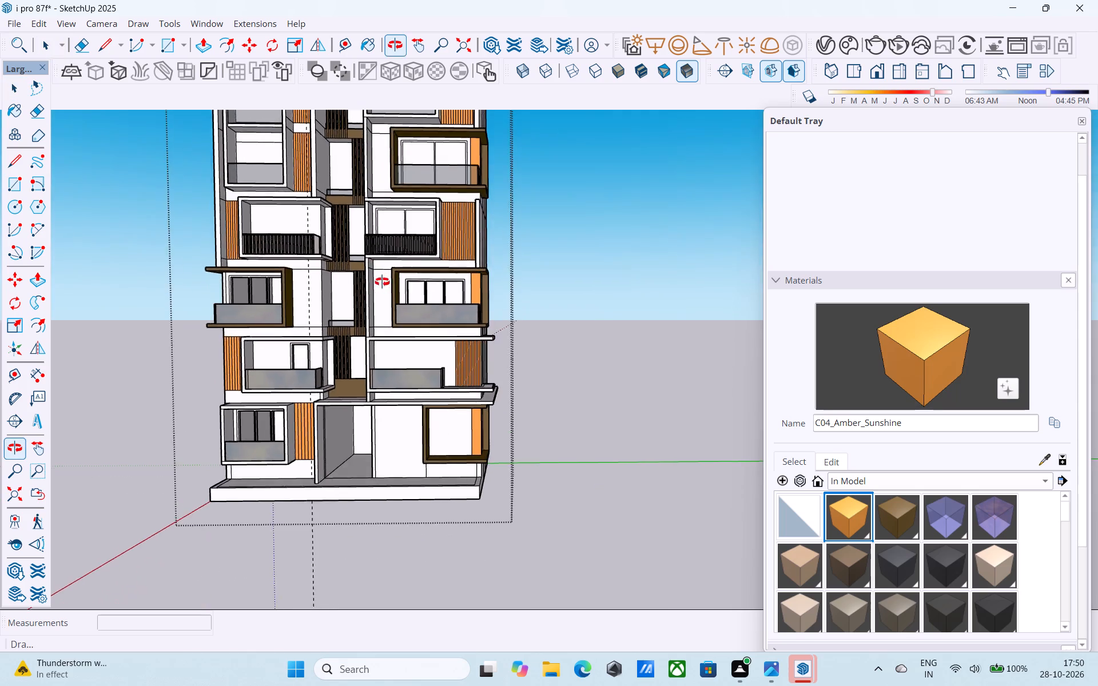
middle_click_drag(382, 282, 382, 281)
middle_click_drag(302, 283, 353, 305)
scroll(313, 248, "up", 4)
middle_click_drag(341, 246, 323, 274)
scroll(323, 274, "up", 7)
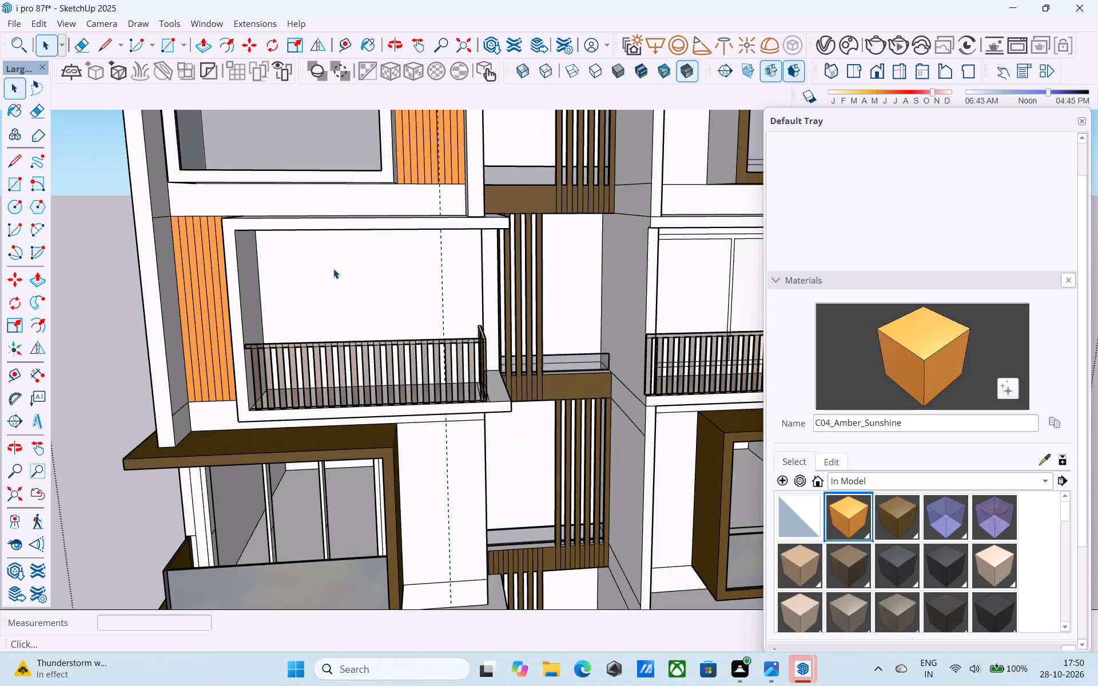
left_click(335, 269)
scroll(336, 269, "up", 6)
key("f")
left_click(346, 275)
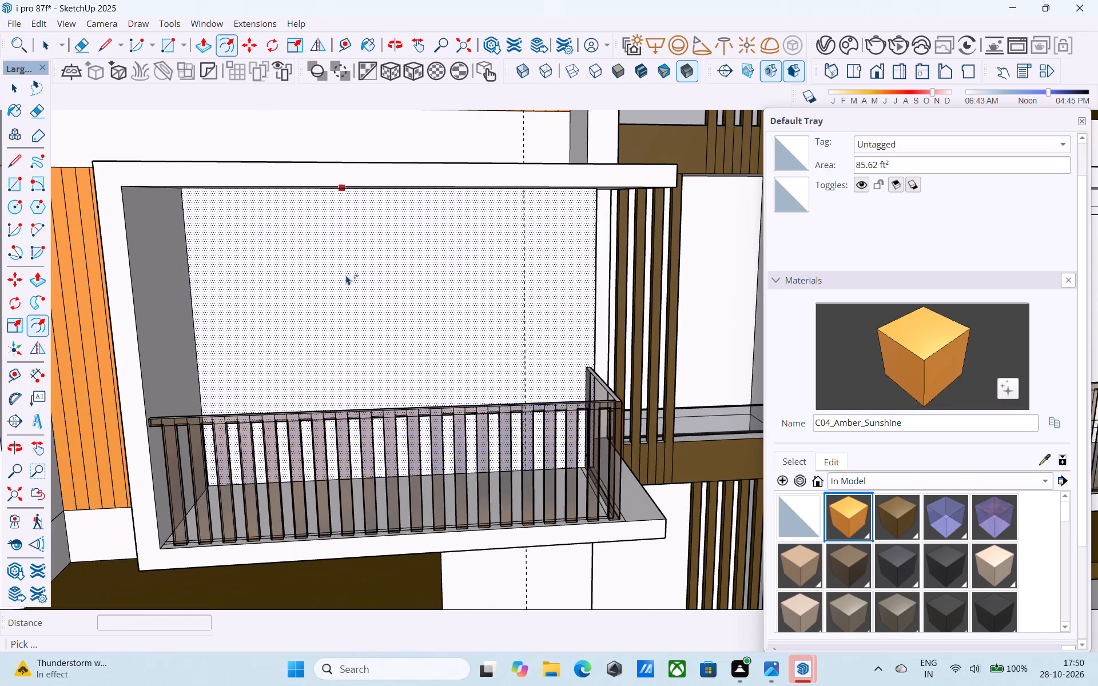
type("1'")
key("Return")
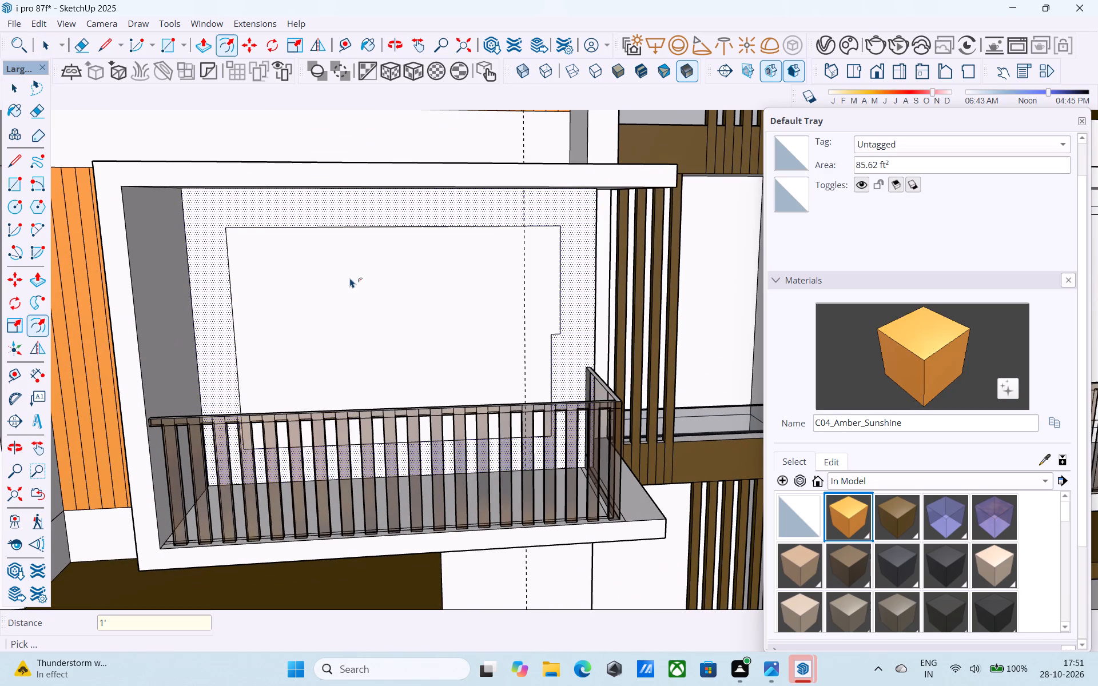
key("space")
Straighten the offset outline's stepped side by drawing a vertical line up to its top edge and erasing the protruding notch edges.
key("l")
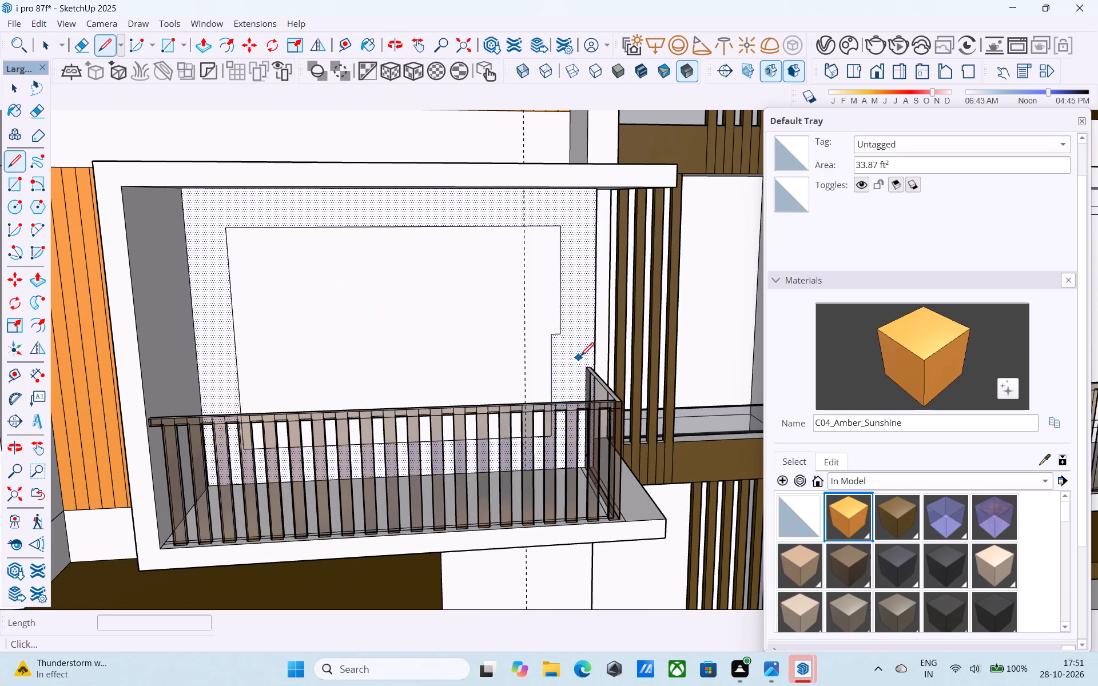
left_click(554, 333)
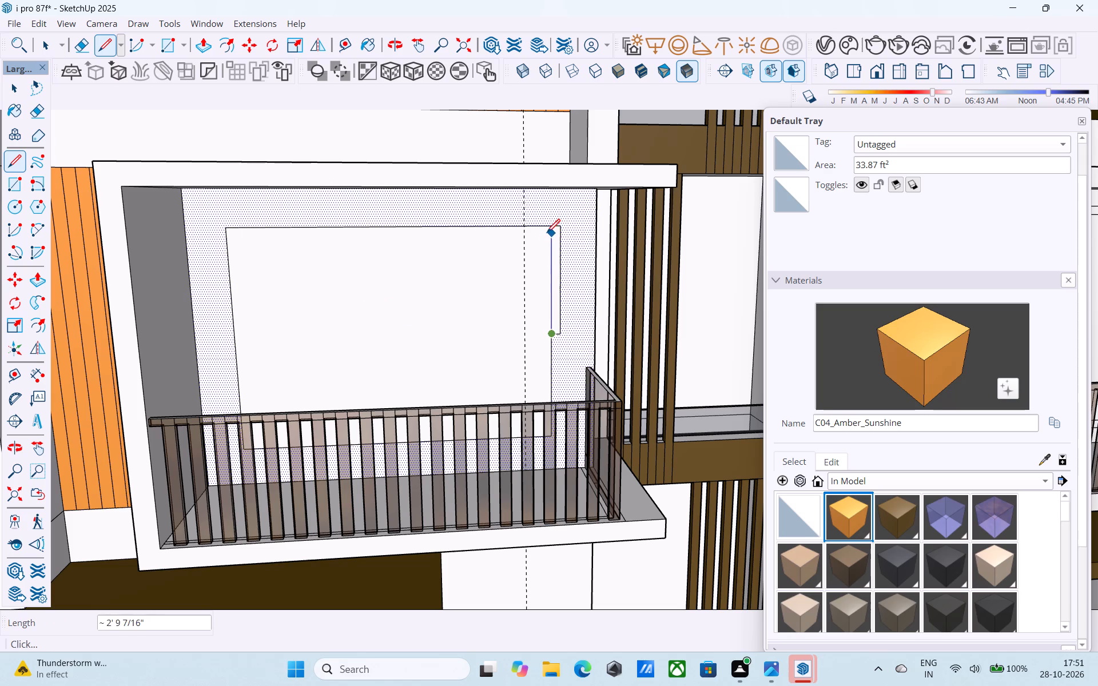
left_click(551, 227)
key("e")
scroll(561, 231, "up", 3)
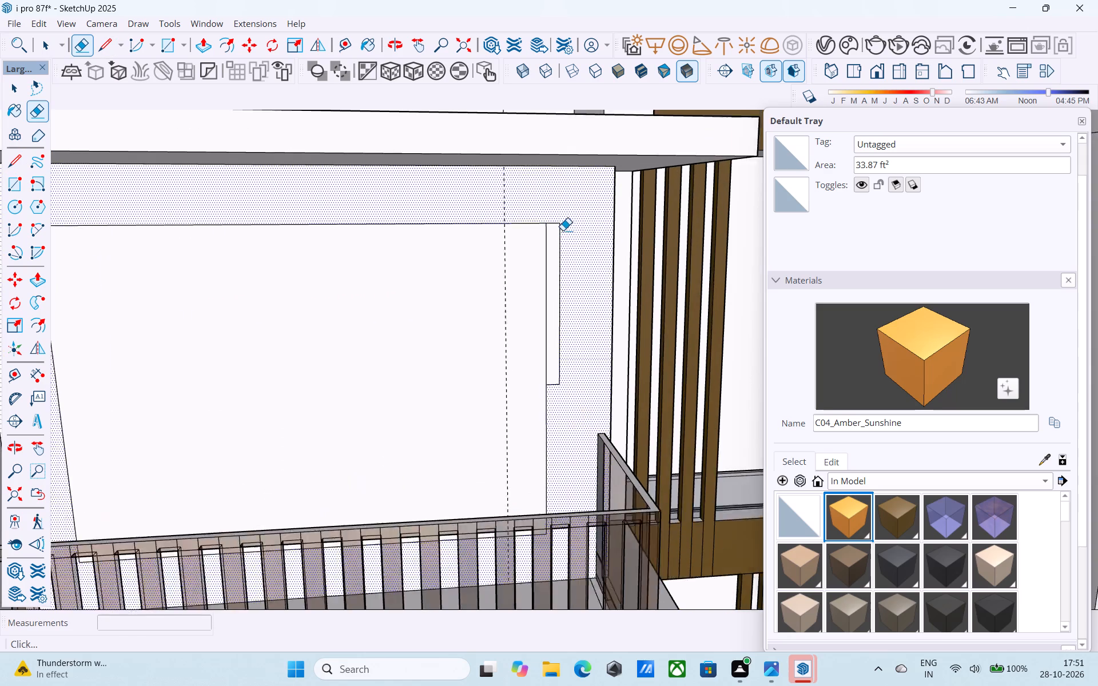
scroll(563, 230, "up", 2)
left_click_drag(558, 230, 554, 225)
left_click_drag(564, 397, 552, 402)
left_click_drag(560, 226, 558, 219)
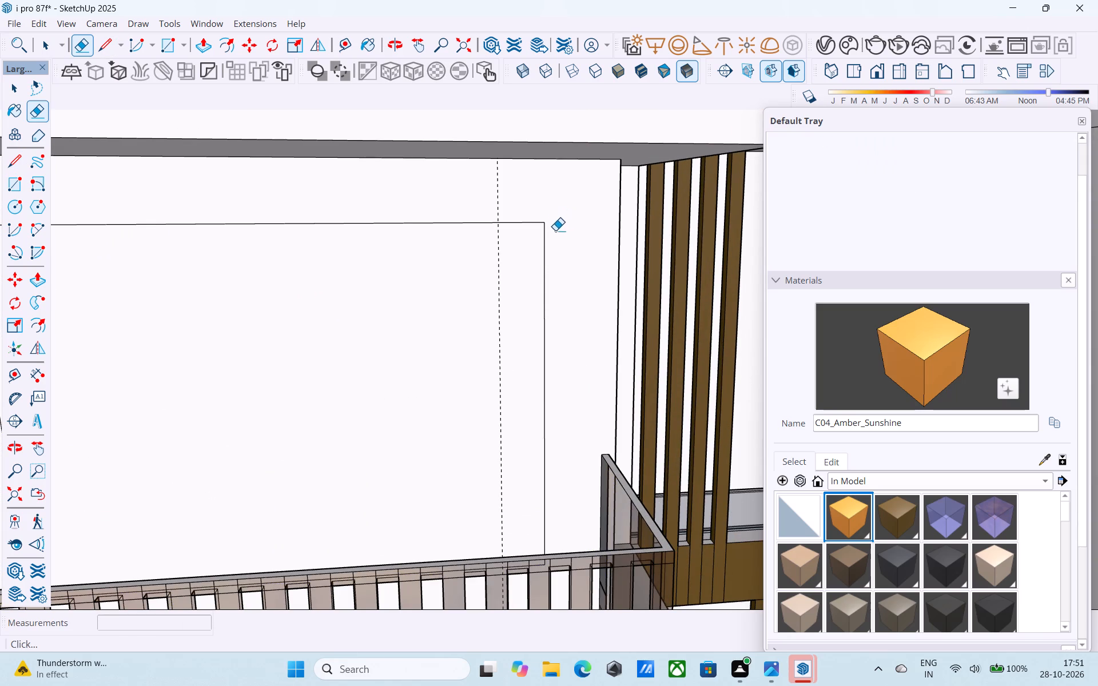
Offset the squared-up back wall face inward by 3" to outline the opening's frame.
scroll(537, 248, "down", 3)
middle_click_drag(508, 280, 492, 289)
key("space")
left_click(405, 296)
scroll(409, 295, "down", 3)
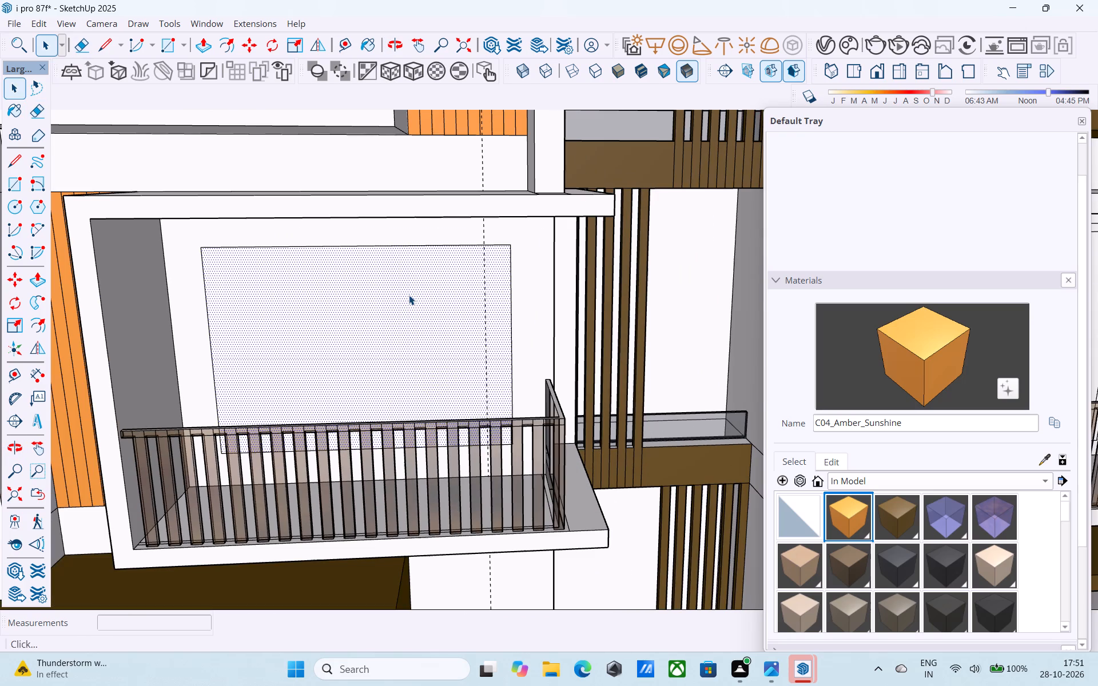
key("f")
left_click(409, 295)
key("3")
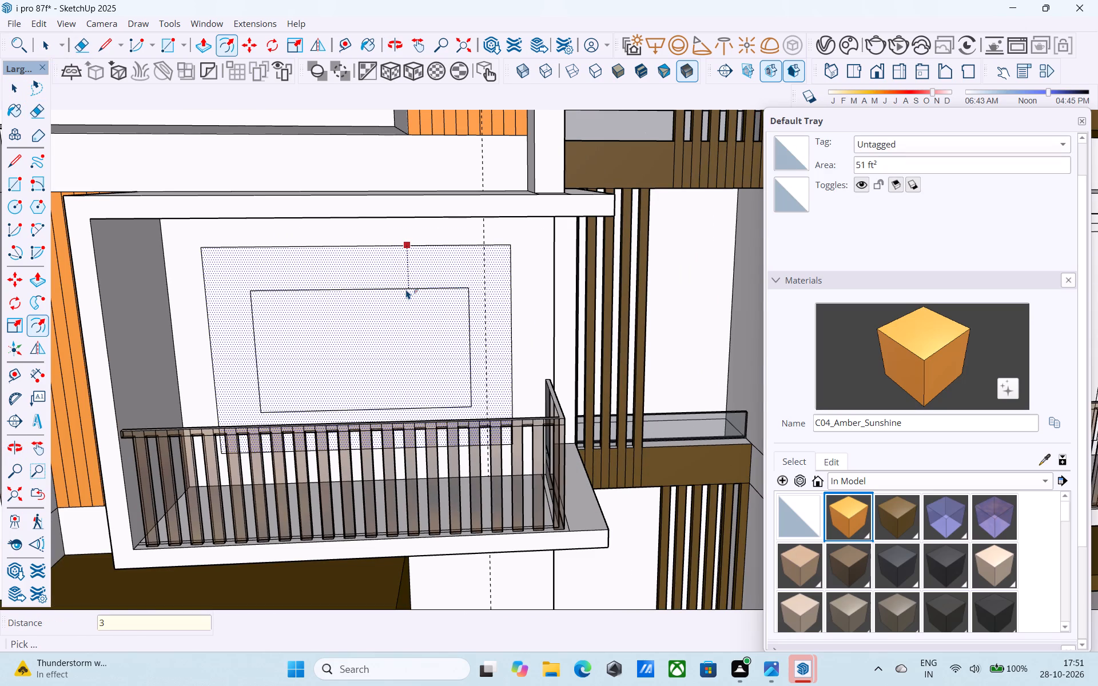
key("shift+quotedbl")
key("Return")
key("space")
Draw a vertical centre line from the midpoint of the inner frame's top edge to the midpoint of its bottom edge.
key("l")
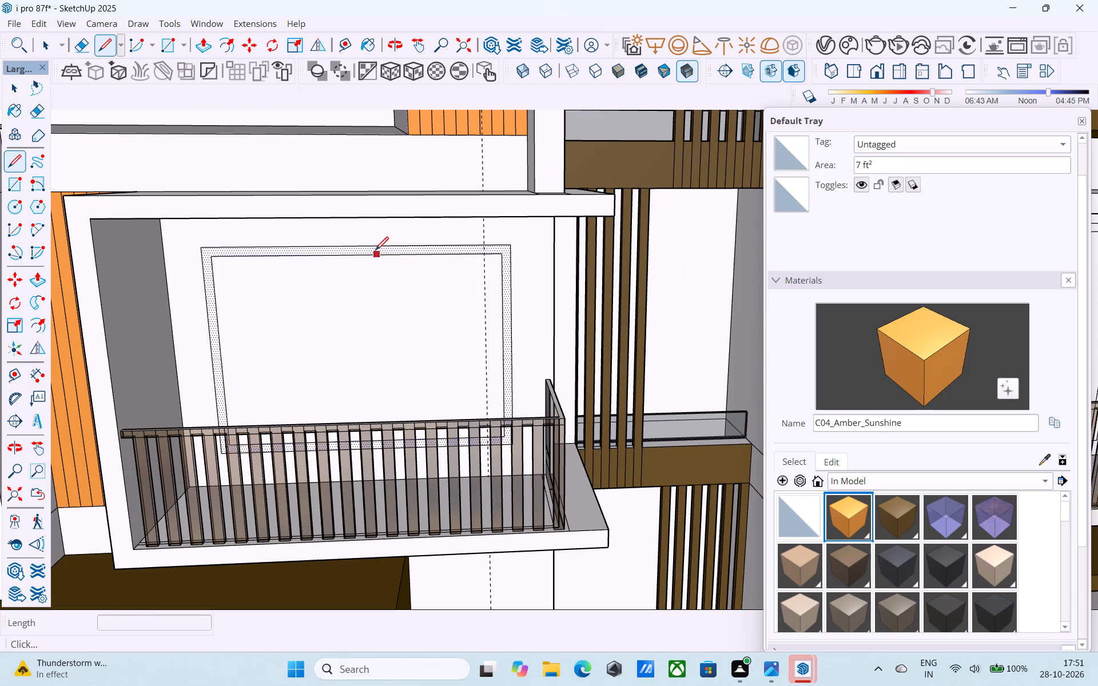
left_click(359, 253)
scroll(361, 253, "down", 4)
middle_click_drag(380, 316, 331, 400)
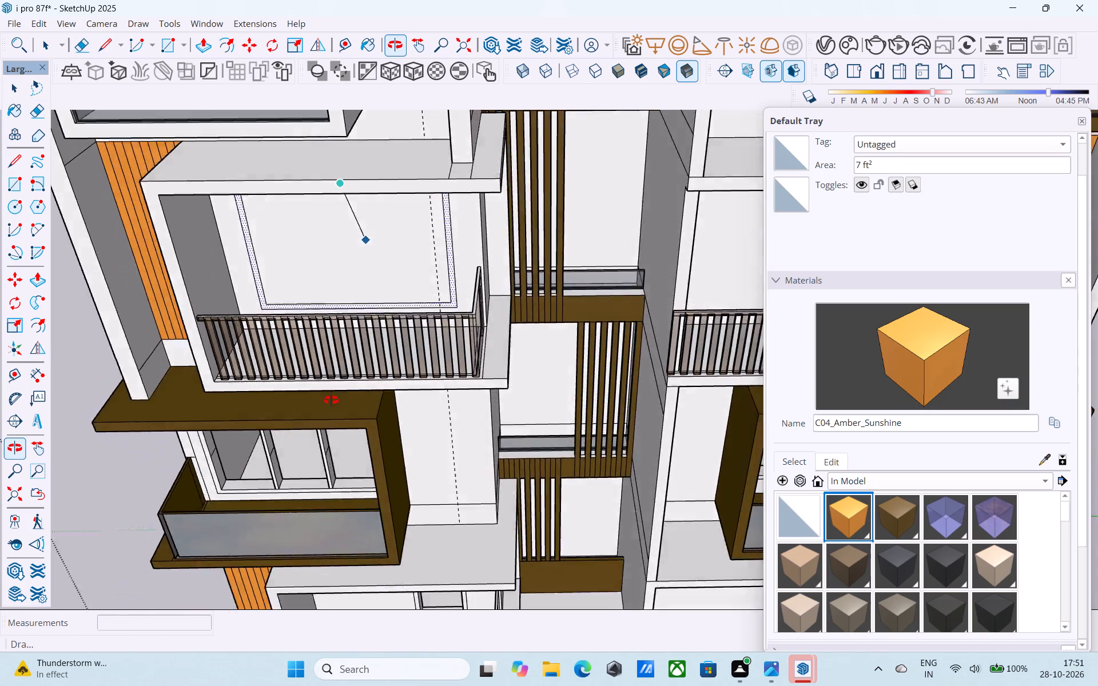
middle_click_drag(331, 400, 340, 470)
scroll(394, 322, "up", 10)
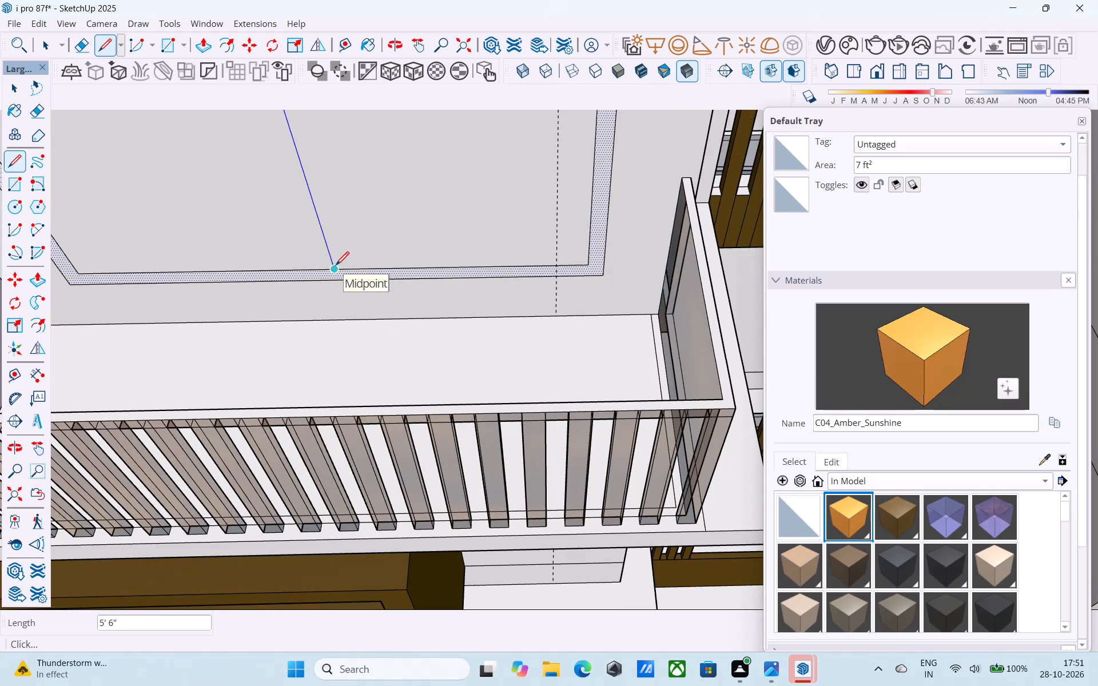
left_click(336, 266)
Copy the vertical centre line a short distance sideways to form a narrow mullion in the slatted-railing balcony's opening.
scroll(341, 268, "down", 1, "shift")
scroll(352, 376, "down", 3)
middle_click_drag(352, 376, 437, 269)
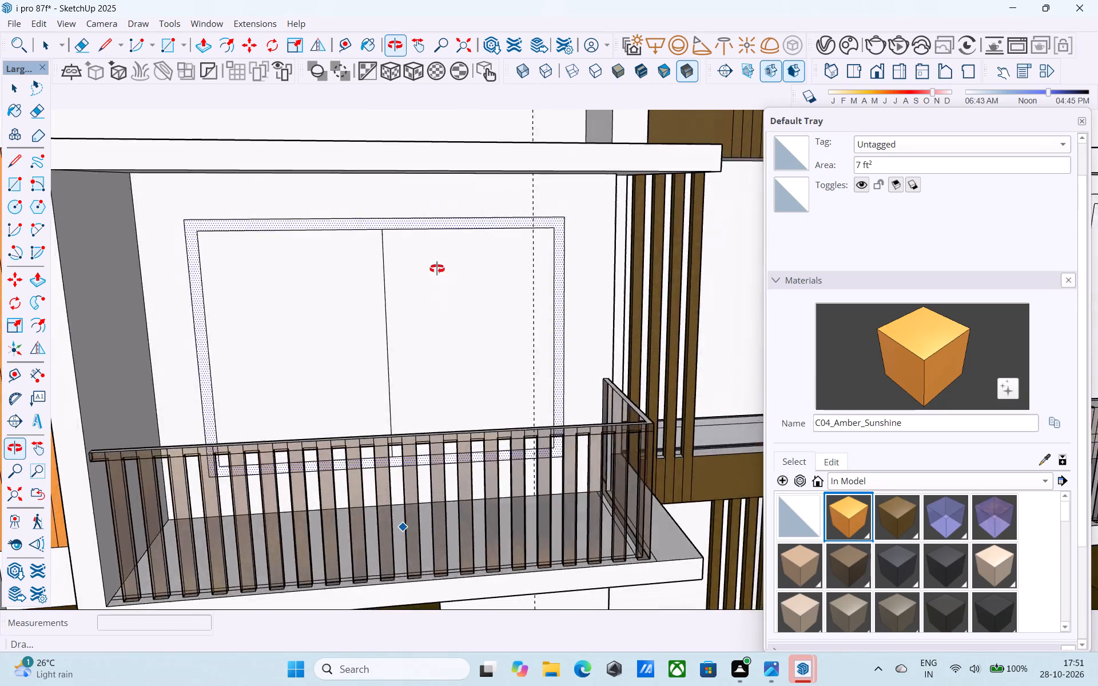
middle_click_drag(437, 269, 376, 244)
scroll(383, 246, "up", 6)
key("space")
left_click(408, 256)
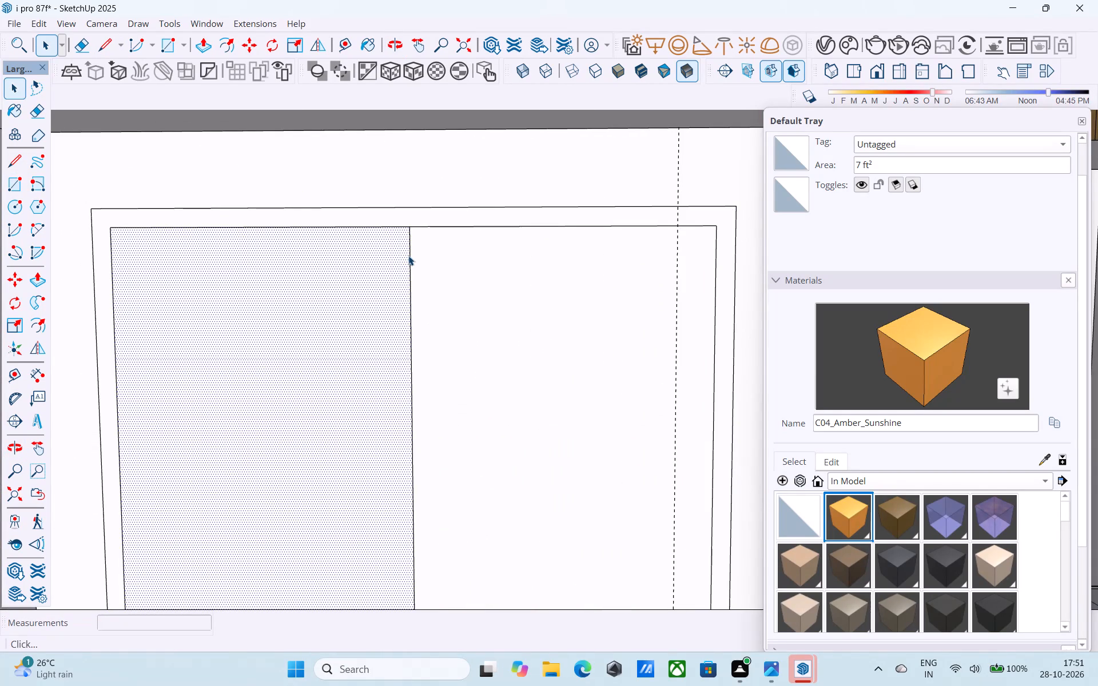
left_click(415, 257)
left_click(412, 257)
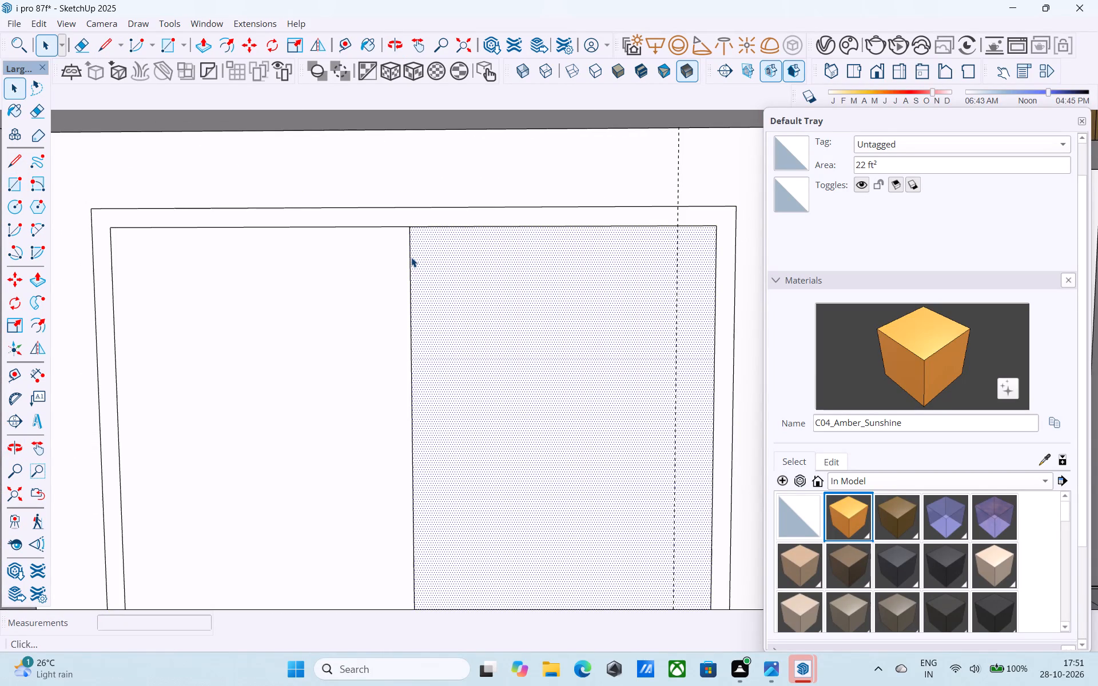
left_click(411, 257)
key("m")
left_click(407, 232)
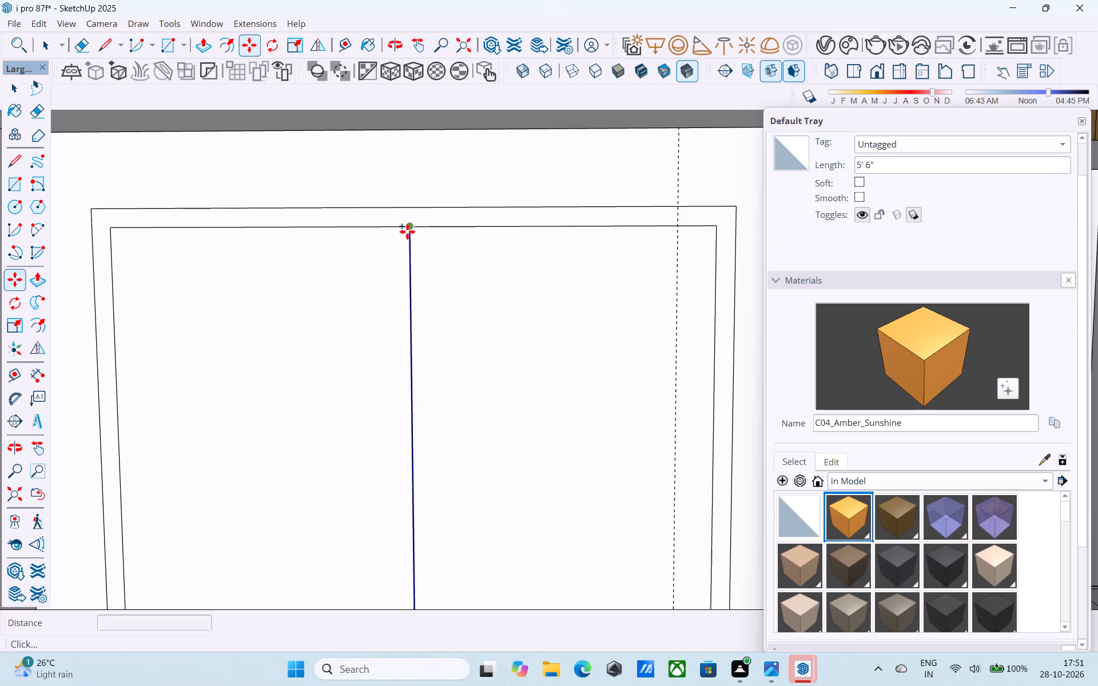
left_click(420, 232)
Erase the short piece of the inner frame's top edge between the two centre lines.
scroll(420, 232, "up", 5)
key("e")
scroll(420, 232, "up", 3)
left_click(415, 225)
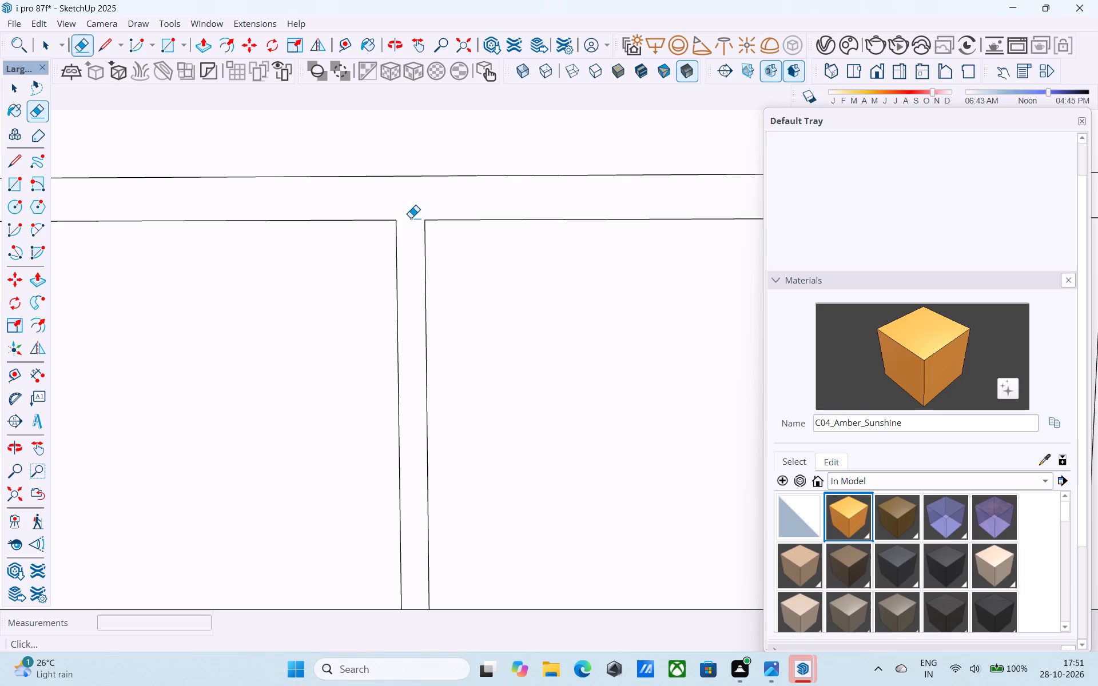
Save the model.
scroll(395, 209, "down", 20)
scroll(395, 209, "down", 4)
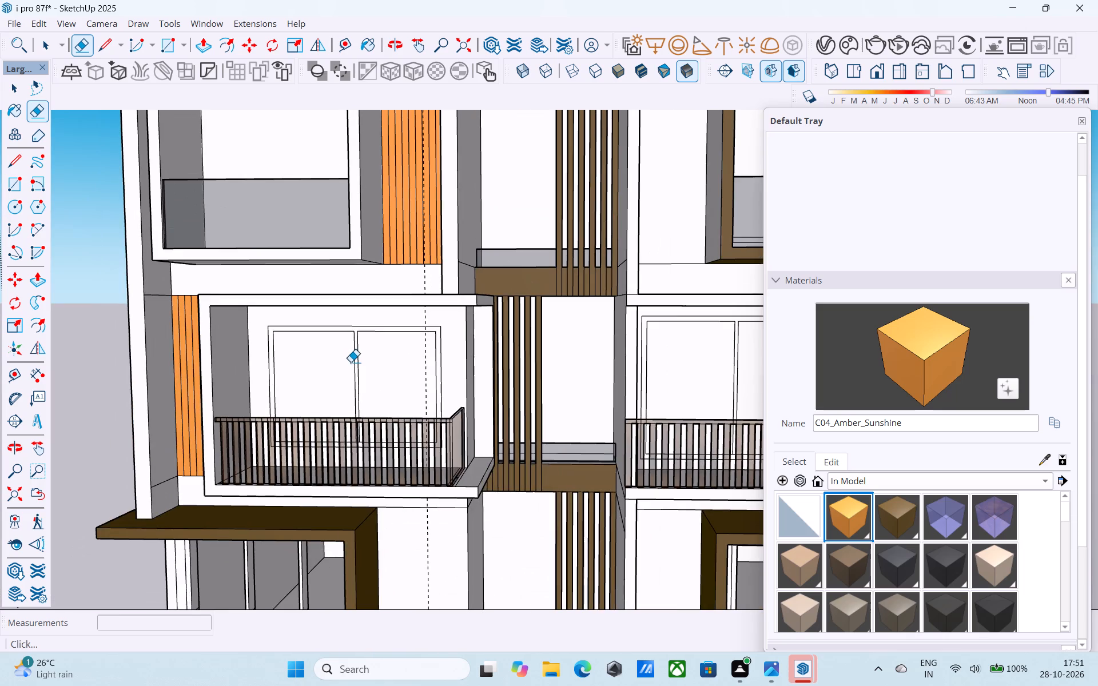
scroll(351, 362, "down", 10)
middle_click_drag(368, 408, 436, 468)
middle_click_drag(439, 468, 474, 471)
scroll(375, 326, "up", 7)
middle_click_drag(366, 318, 345, 301)
scroll(345, 301, "up", 2)
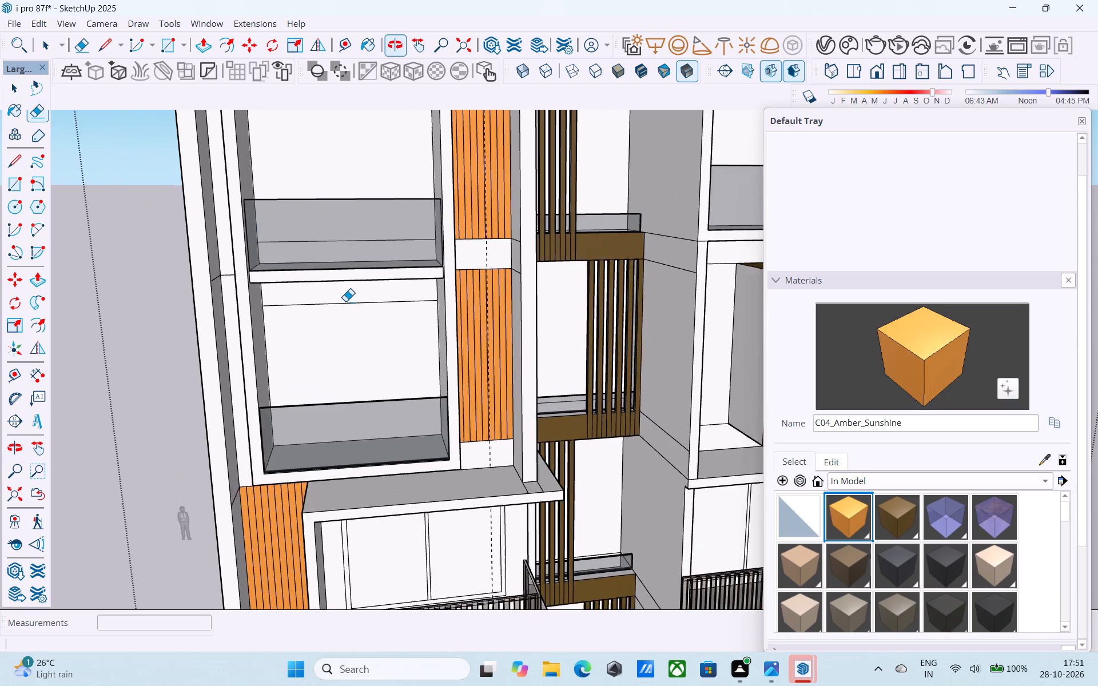
key("space")
key("ctrl+s")
Offset the lower back wall face inward by 6" inside the glass-parapet balcony directly above the slatted-railing balcony.
scroll(345, 302, "down", 5)
middle_click_drag(349, 309, 353, 325)
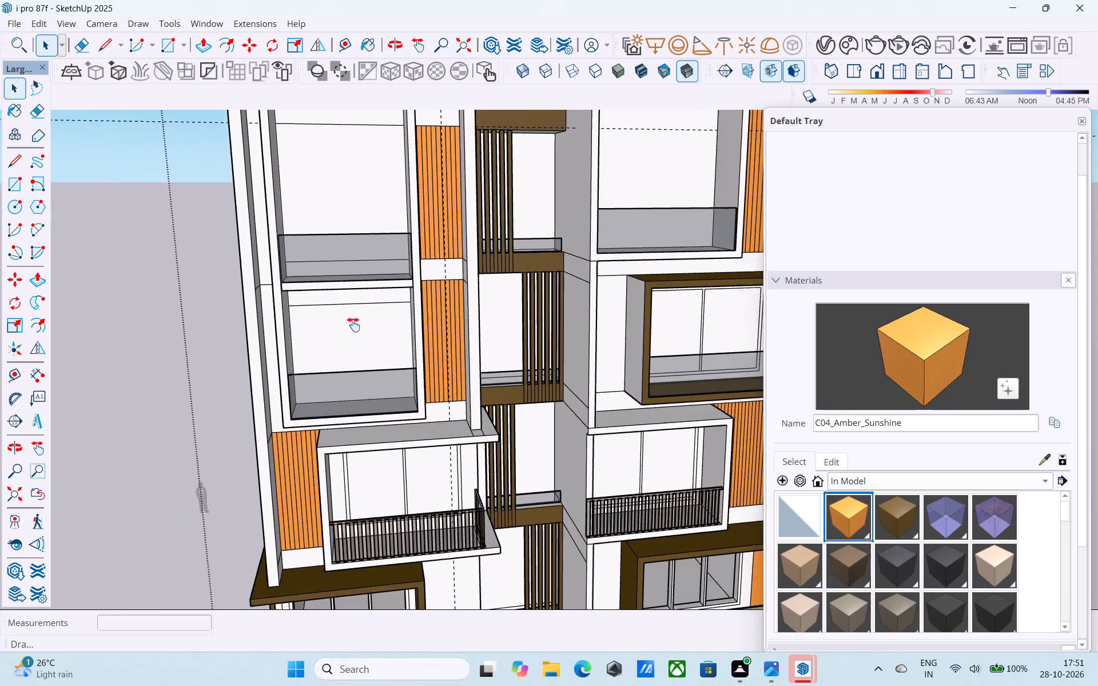
middle_click_drag(353, 325, 377, 332)
middle_click_drag(391, 361, 401, 351)
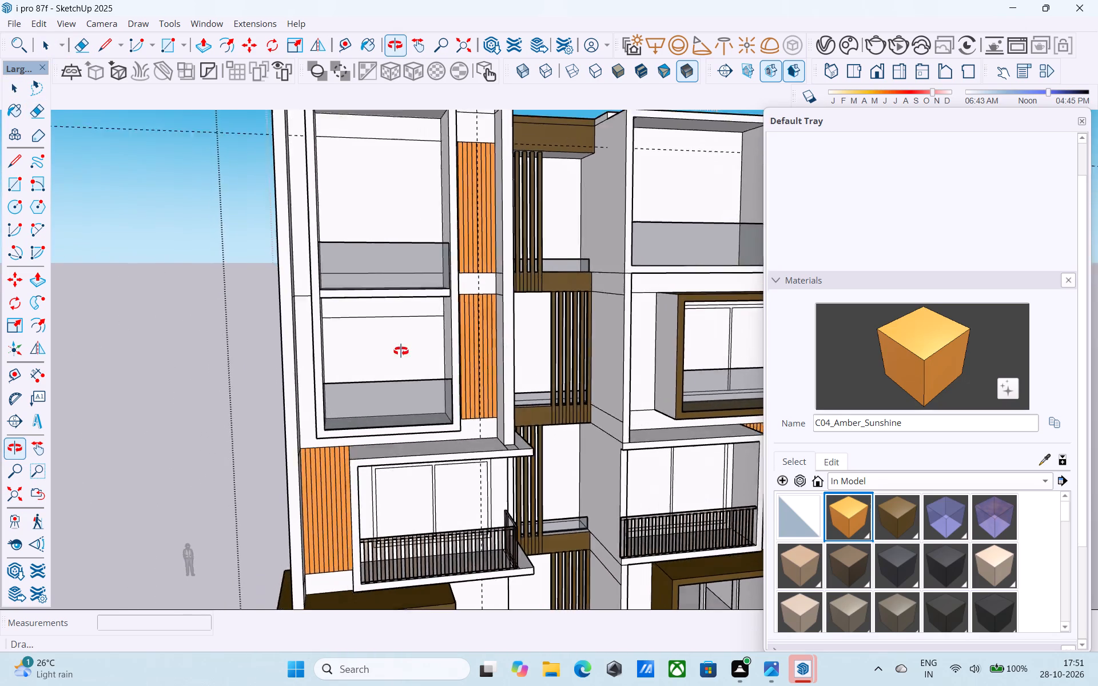
middle_click_drag(401, 351, 411, 357)
scroll(409, 363, "up", 6)
left_click(405, 374)
middle_click_drag(428, 381, 401, 388)
scroll(401, 388, "up", 4)
key("f")
left_click(401, 388)
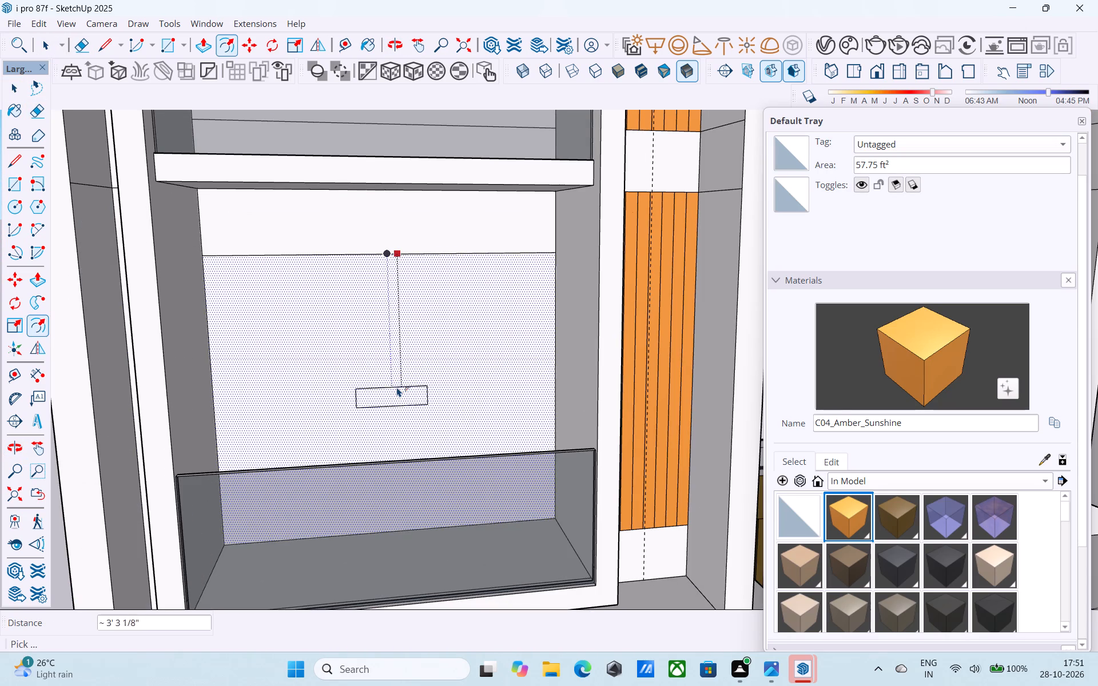
type("6\"")
key("Return")
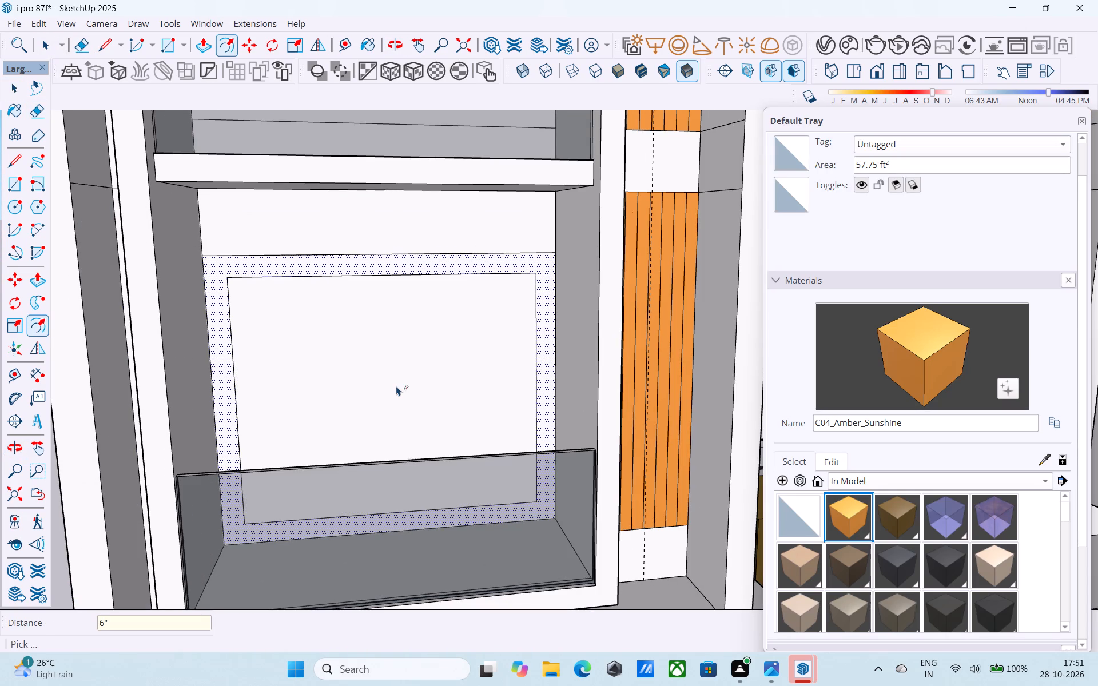
Offset the resulting inner face inward by 3" to outline the opening's frame in this glass-parapet balcony.
key("space")
left_click(396, 386)
key("f")
left_click(397, 385)
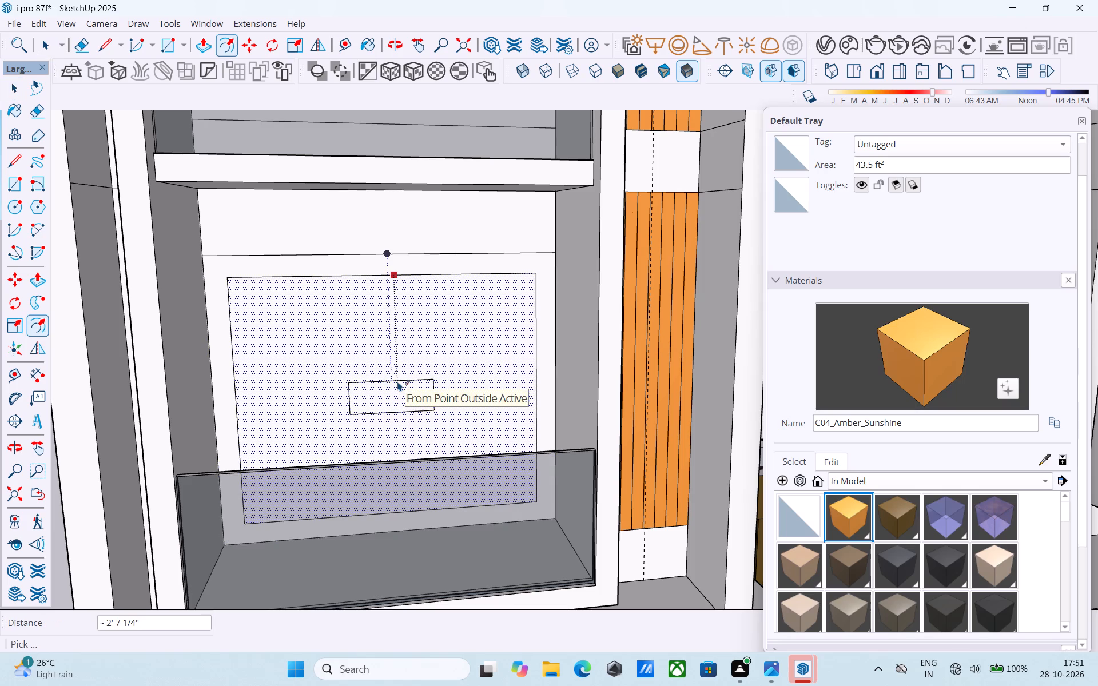
key("3")
key("shift+quotedbl")
key("Return")
key("space")
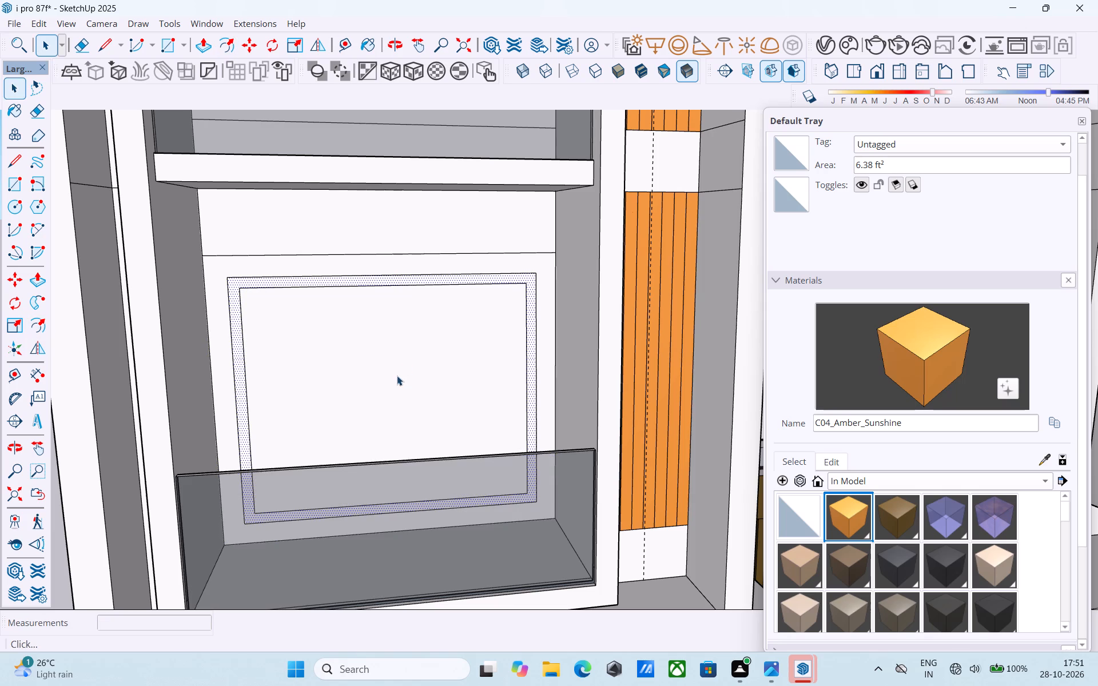
Draw a vertical centre line between the midpoints of this inner frame's top and bottom edges.
key("l")
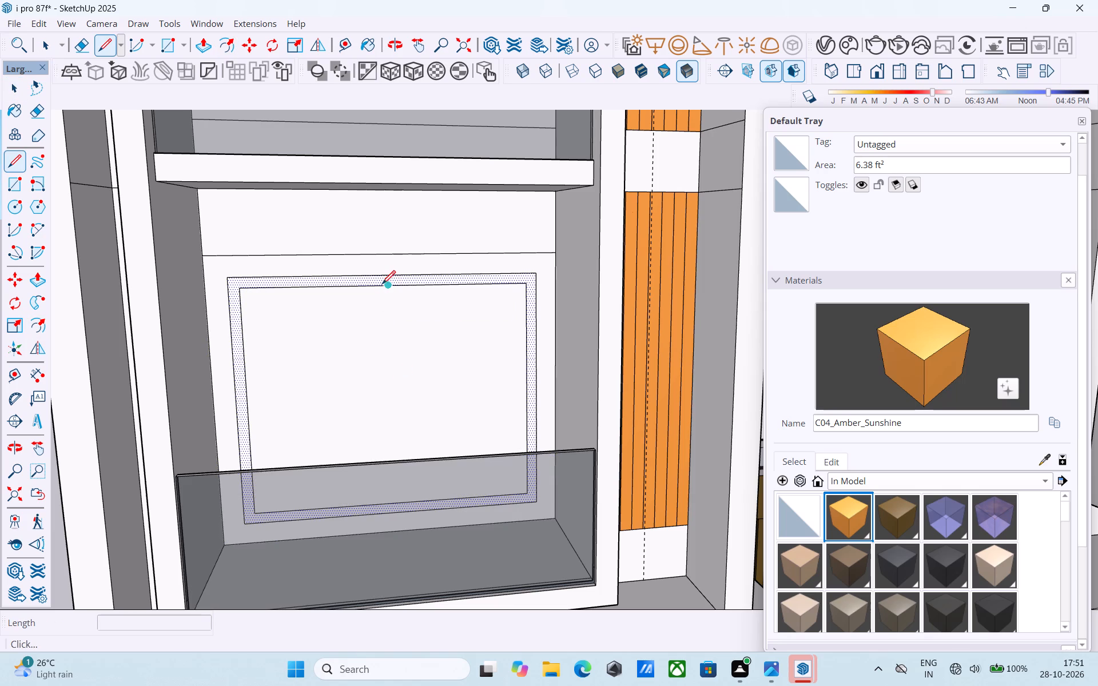
left_click(387, 286)
scroll(389, 285, "down", 5)
middle_click_drag(394, 320, 408, 455)
scroll(408, 455, "up", 5)
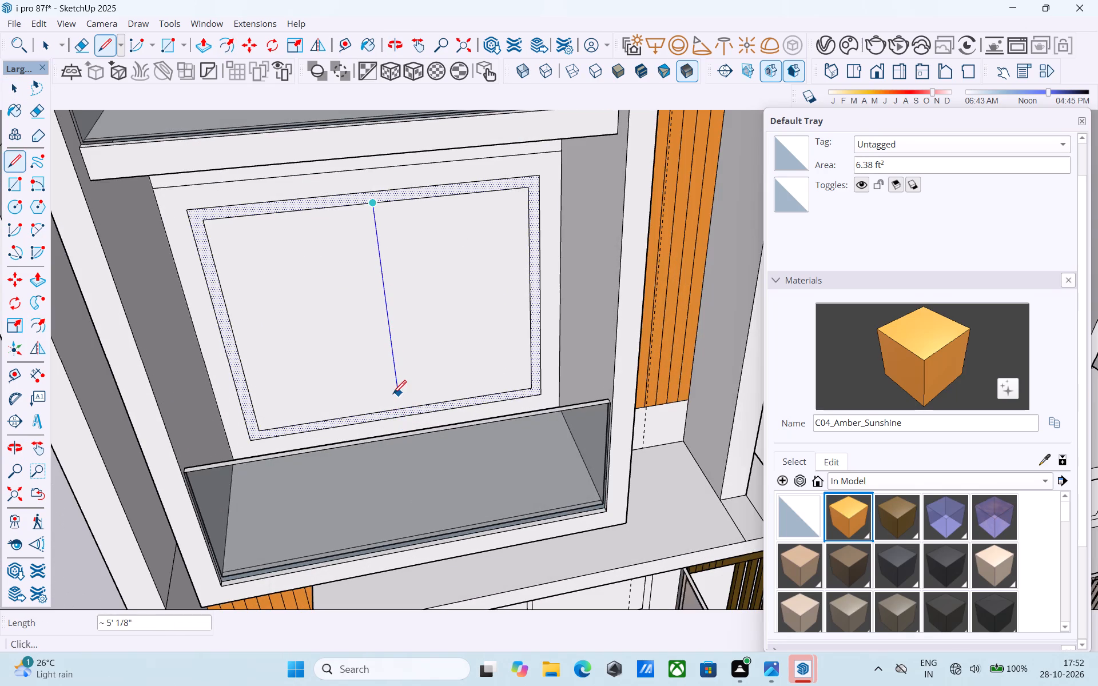
left_click(395, 409)
Copy the centre line 2" sideways to form the narrow mullion between the two panels.
middle_click_drag(392, 403, 387, 372)
scroll(397, 335, "up", 4)
key("space")
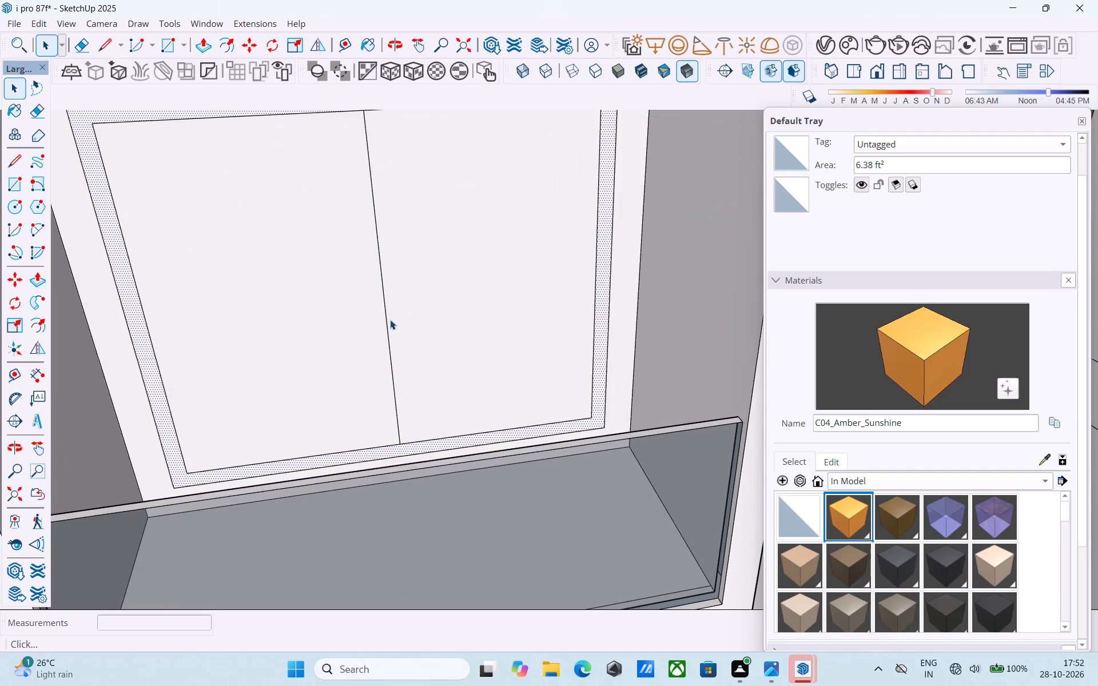
left_click(386, 320)
key("m")
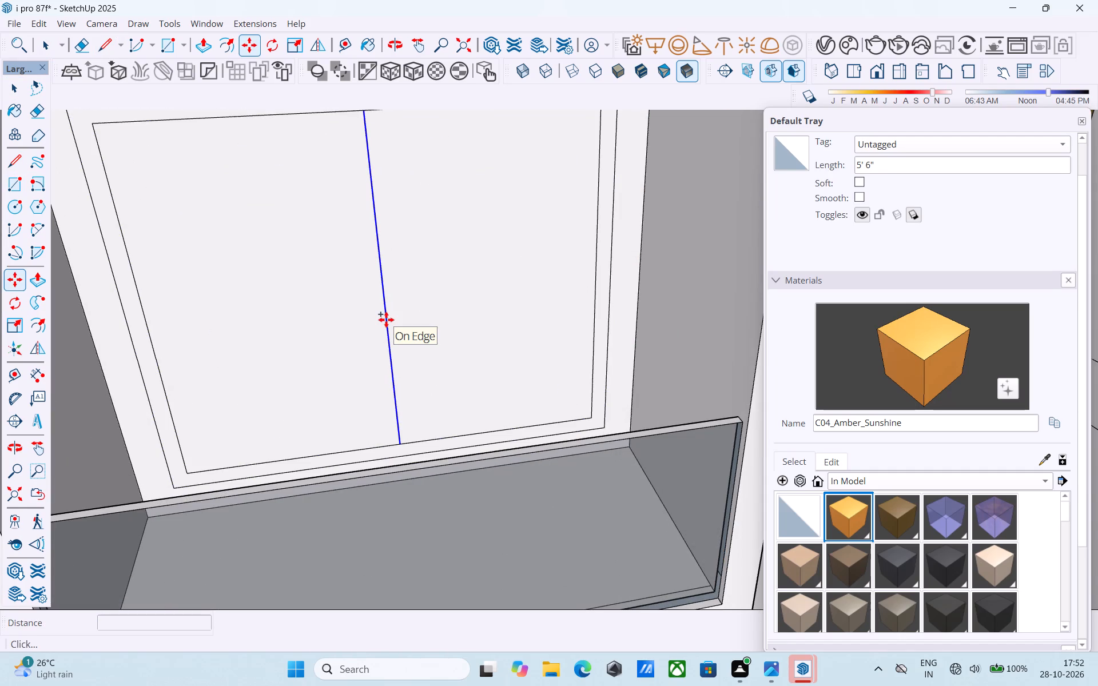
left_click(386, 320)
left_click(376, 314)
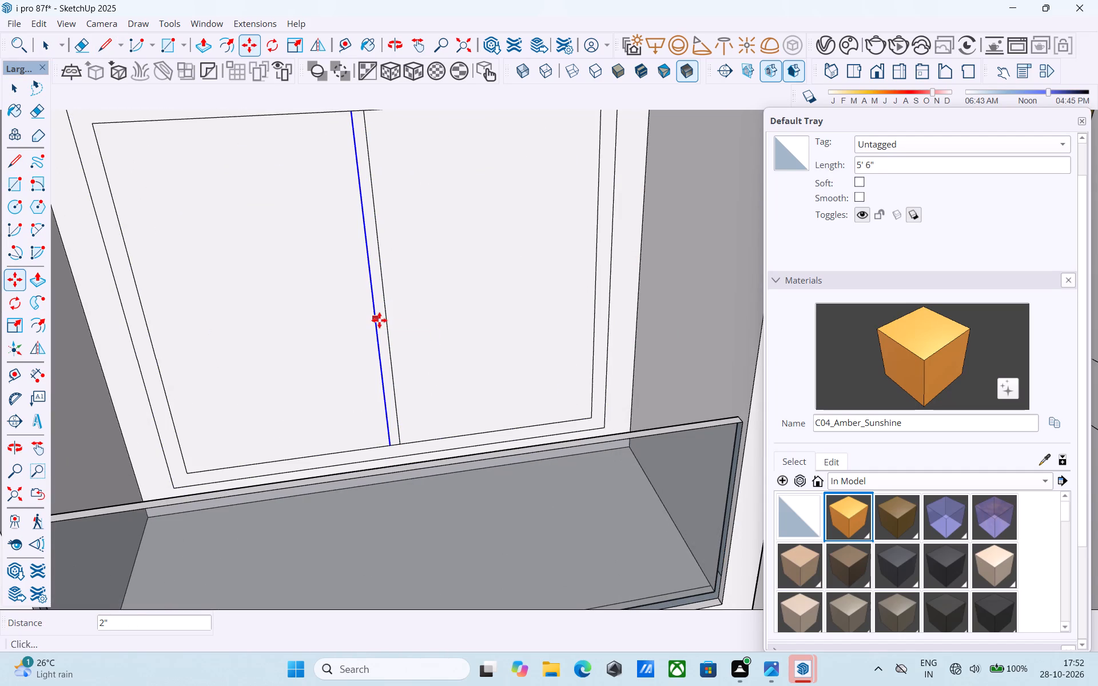
Erase the short piece of this inner frame's top edge between the two centre lines.
key("e")
scroll(379, 320, "down", 3)
middle_click_drag(380, 321, 360, 377, "shift")
scroll(364, 330, "up", 5)
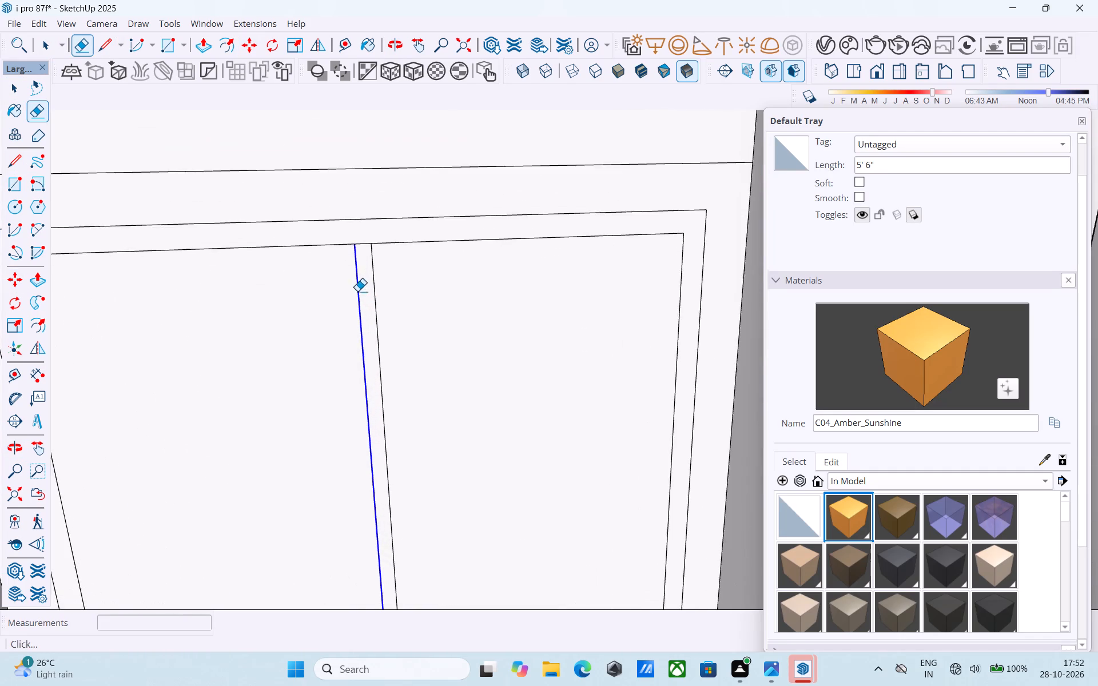
scroll(357, 291, "up", 4)
left_click_drag(365, 228, 364, 235)
Save the model with the new opening outline.
scroll(372, 252, "down", 18)
scroll(373, 304, "down", 4)
key("space")
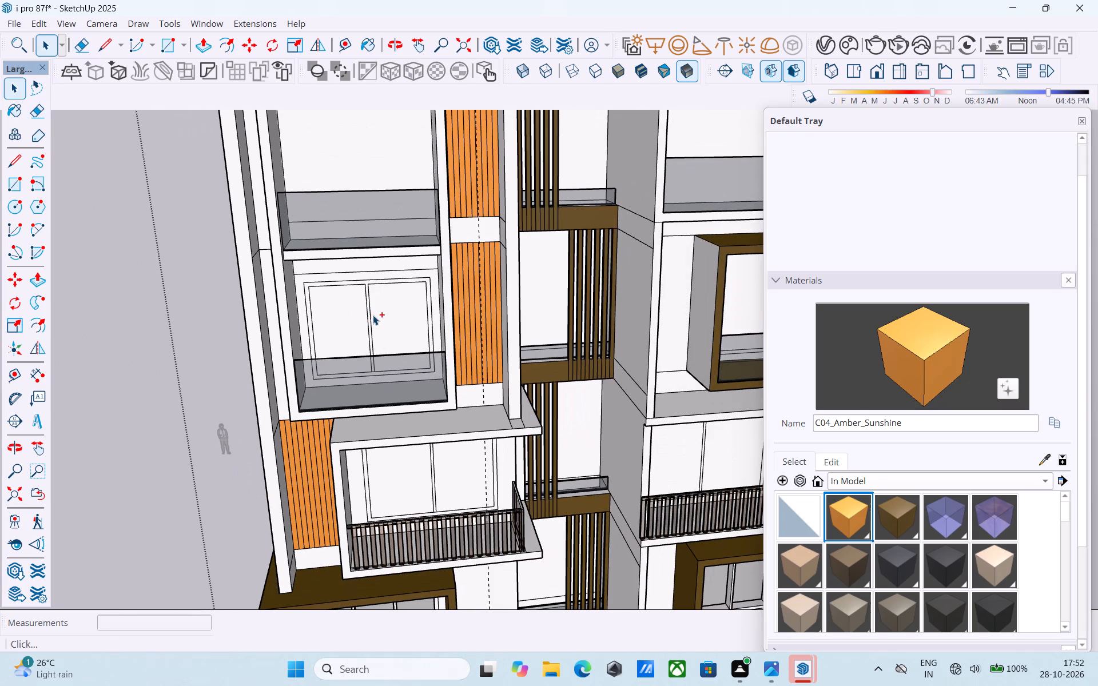
key("ctrl+s")
Offset the back wall face inward by 6" in the top-floor glass-parapet balcony above the opening just outlined.
scroll(373, 315, "down", 5)
middle_click_drag(371, 314, 348, 301)
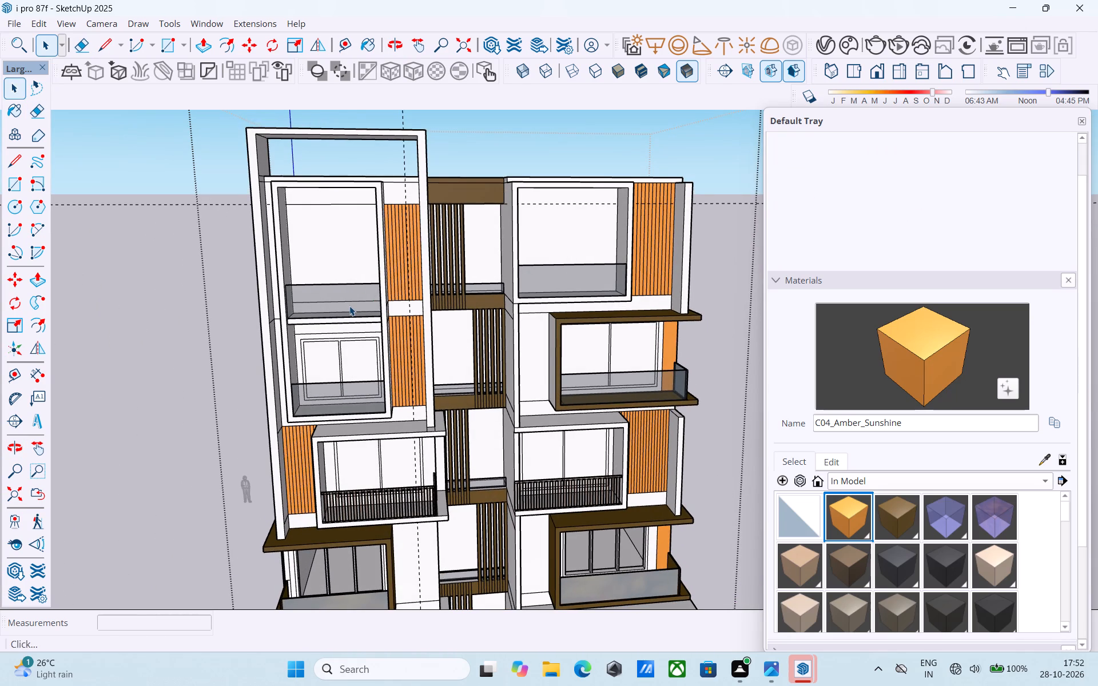
scroll(352, 306, "down", 5)
middle_click_drag(515, 344, 403, 347, "shift")
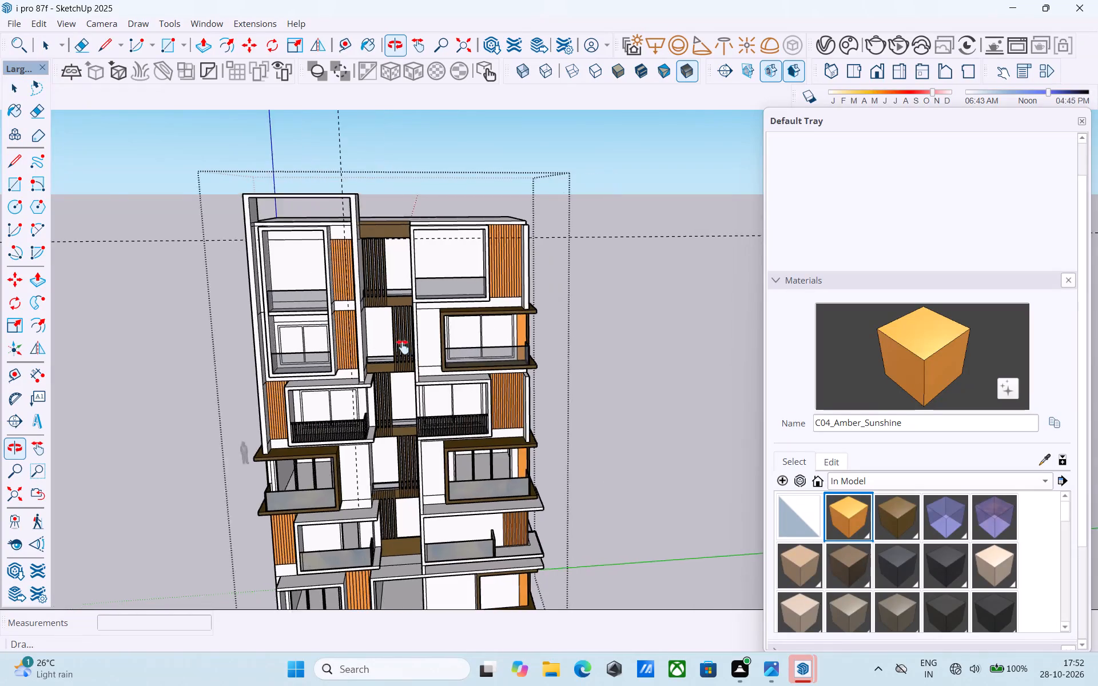
middle_click_drag(403, 347, 252, 332, "shift")
scroll(280, 333, "up", 7)
scroll(293, 326, "down", 2)
middle_click_drag(293, 326, 409, 389, "shift")
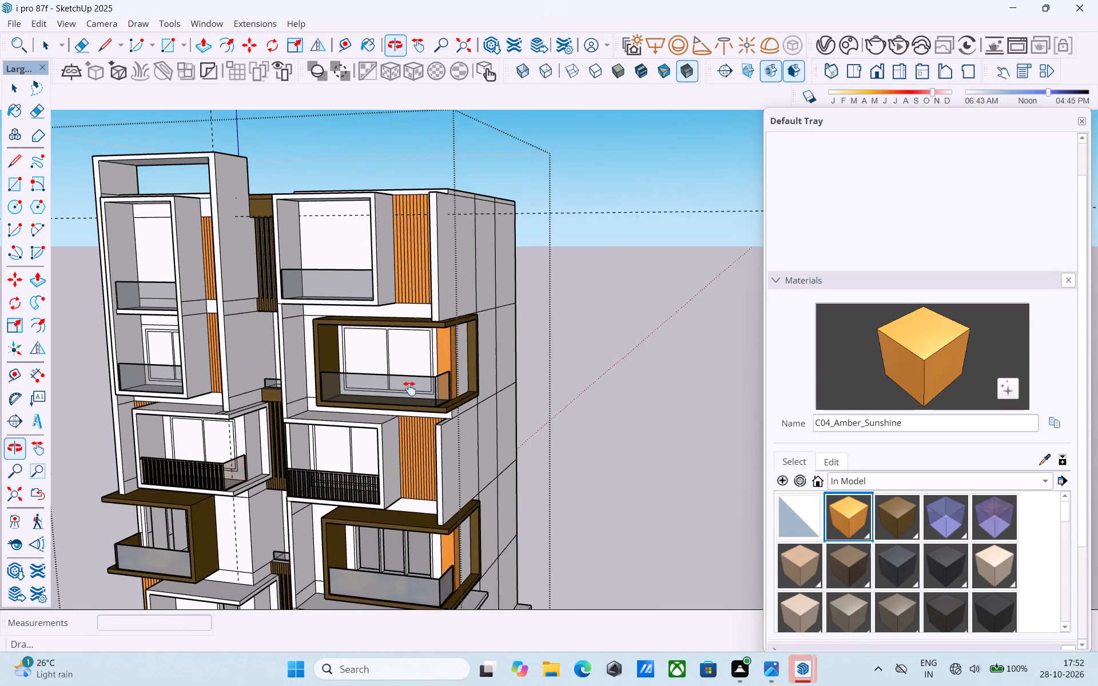
middle_click_drag(409, 389, 528, 394, "shift")
middle_click_drag(148, 281, 285, 339, "shift")
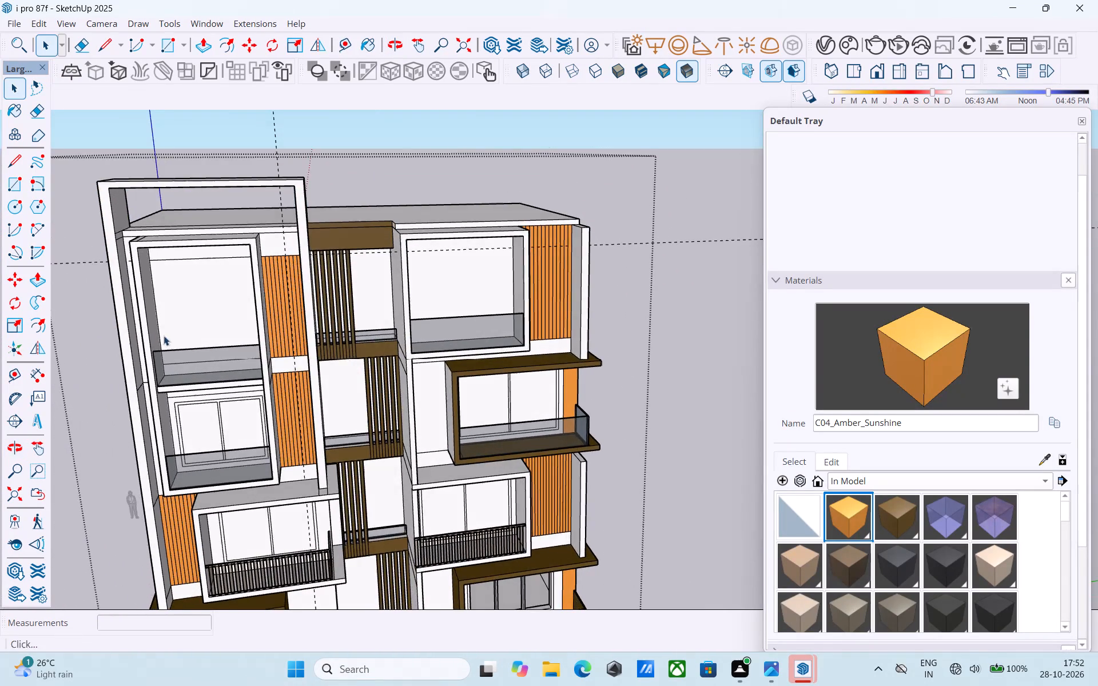
middle_click_drag(163, 333, 232, 375)
scroll(233, 379, "up", 5)
middle_click_drag(214, 319, 248, 406)
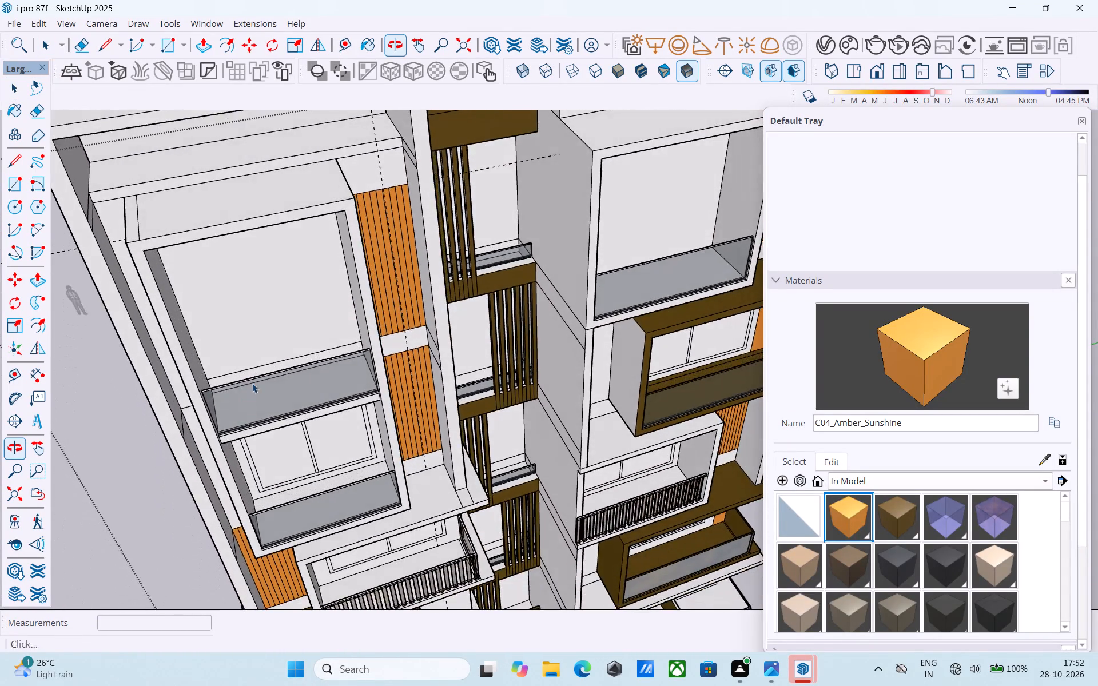
middle_click_drag(260, 363, 280, 381)
left_click(283, 376)
scroll(287, 366, "up", 4)
key("f")
left_click(287, 370)
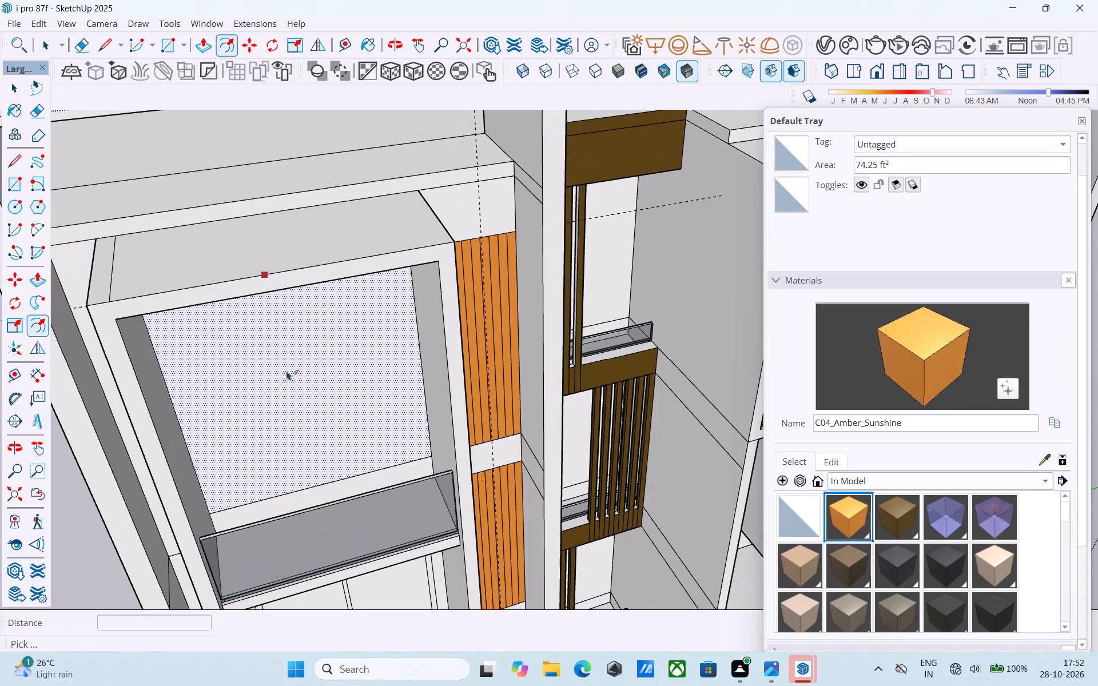
key("6")
key("shift+quotedbl")
key("Return")
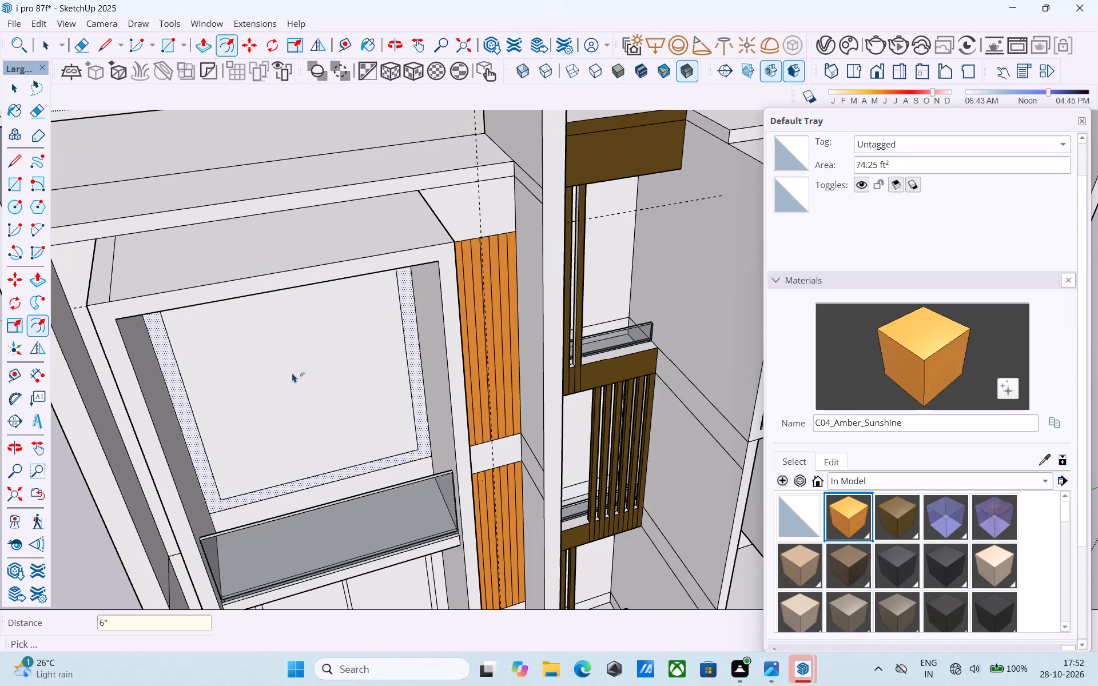
Offset the top-floor balcony's new inner face inward by 3" to outline the opening's frame.
key("space")
left_click(292, 373)
scroll(290, 373, "up", 2)
key("f")
left_click(290, 373)
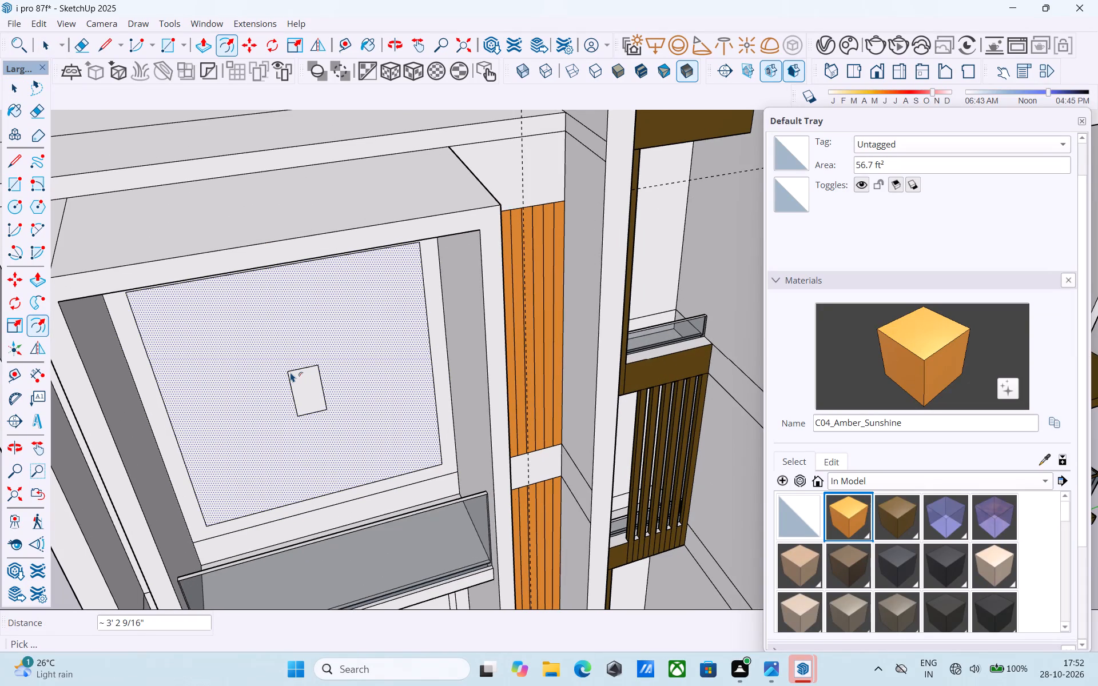
key("3")
key("shift+quotedbl")
key("Return")
key("space")
Draw a vertical centre line from the top edge to the bottom edge of the top-floor balcony's inner frame.
scroll(291, 372, "down", 4)
middle_click_drag(291, 372, 261, 384)
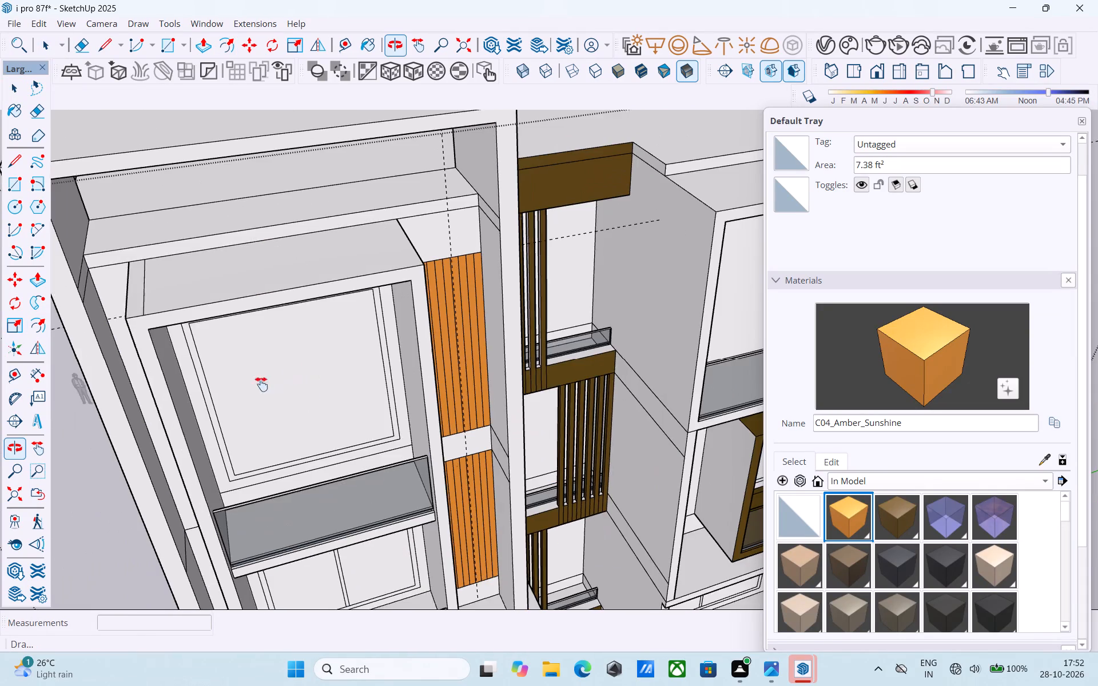
middle_click_drag(261, 384, 247, 329)
scroll(247, 329, "up", 4)
key("l")
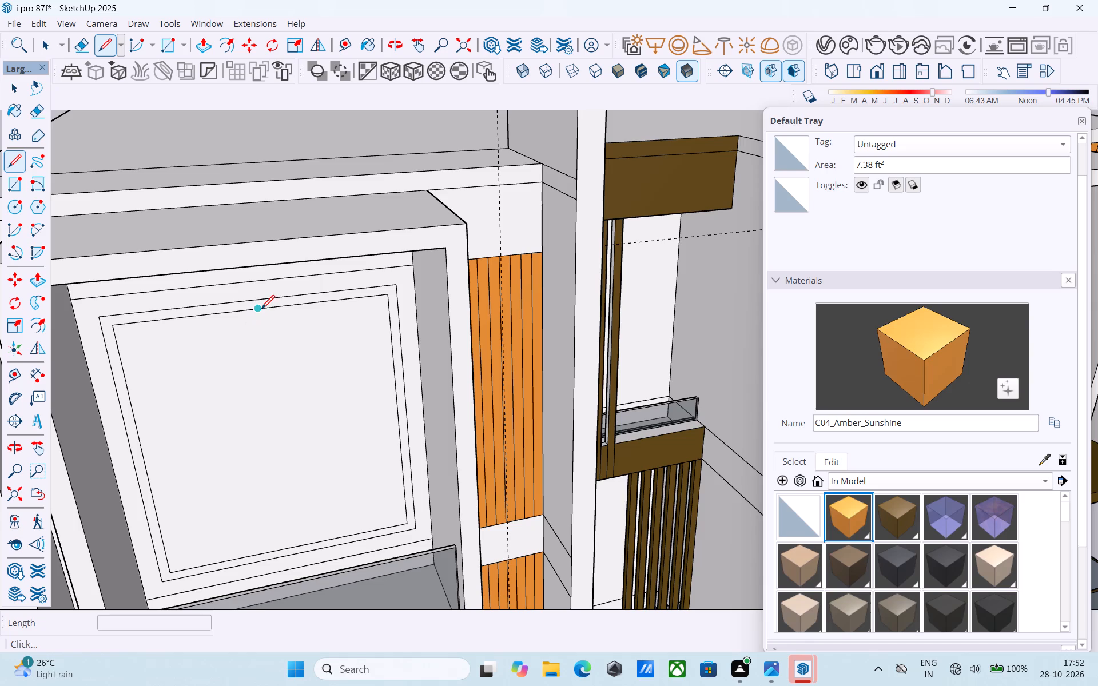
left_click(261, 309)
scroll(261, 309, "down", 4)
middle_click_drag(277, 407, 264, 386, "shift")
scroll(262, 432, "up", 4)
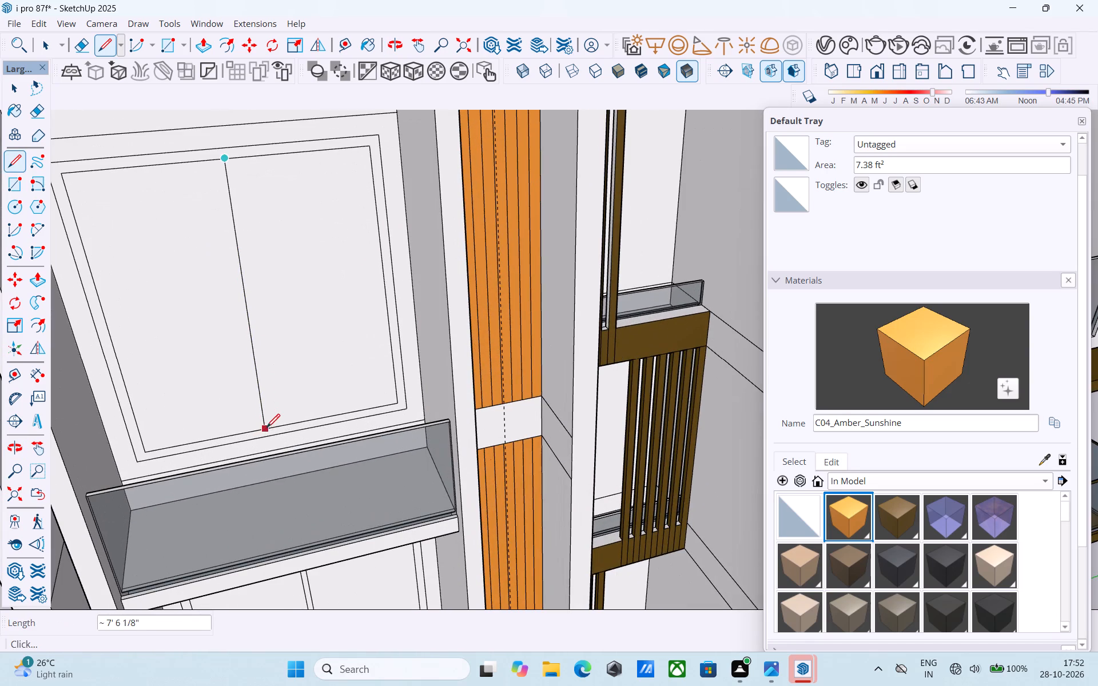
left_click(273, 430)
Copy the centre line slightly sideways to form a mullion, erasing the frame edge between the two lines at the bottom.
key("space")
left_click(276, 423)
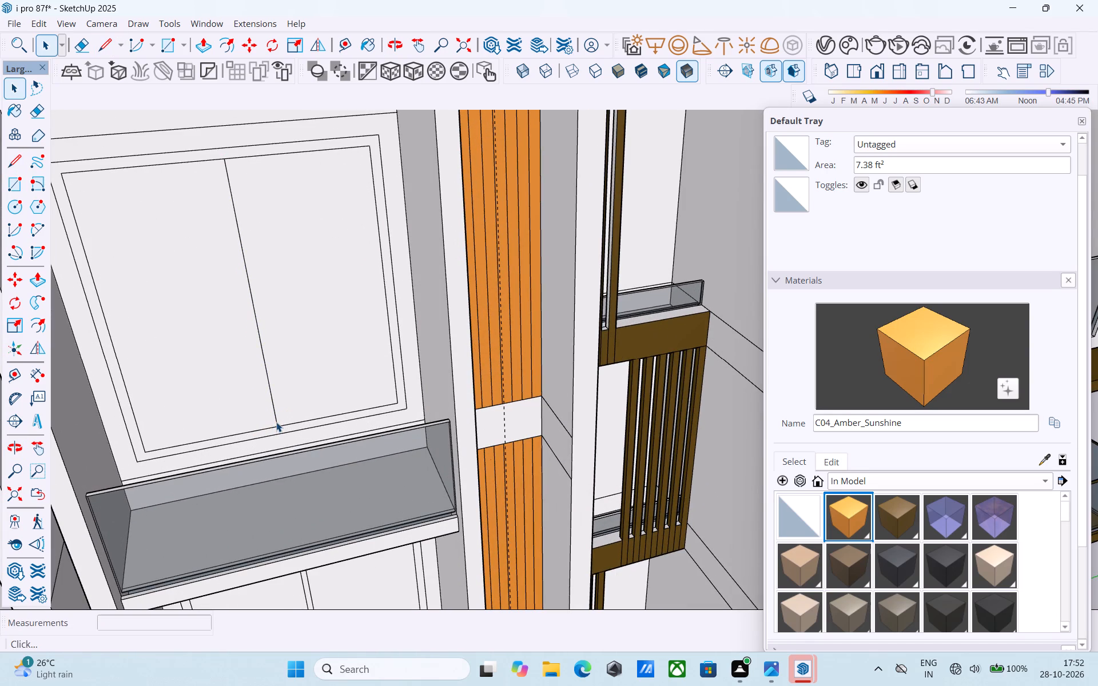
key("m")
scroll(274, 421, "up", 2)
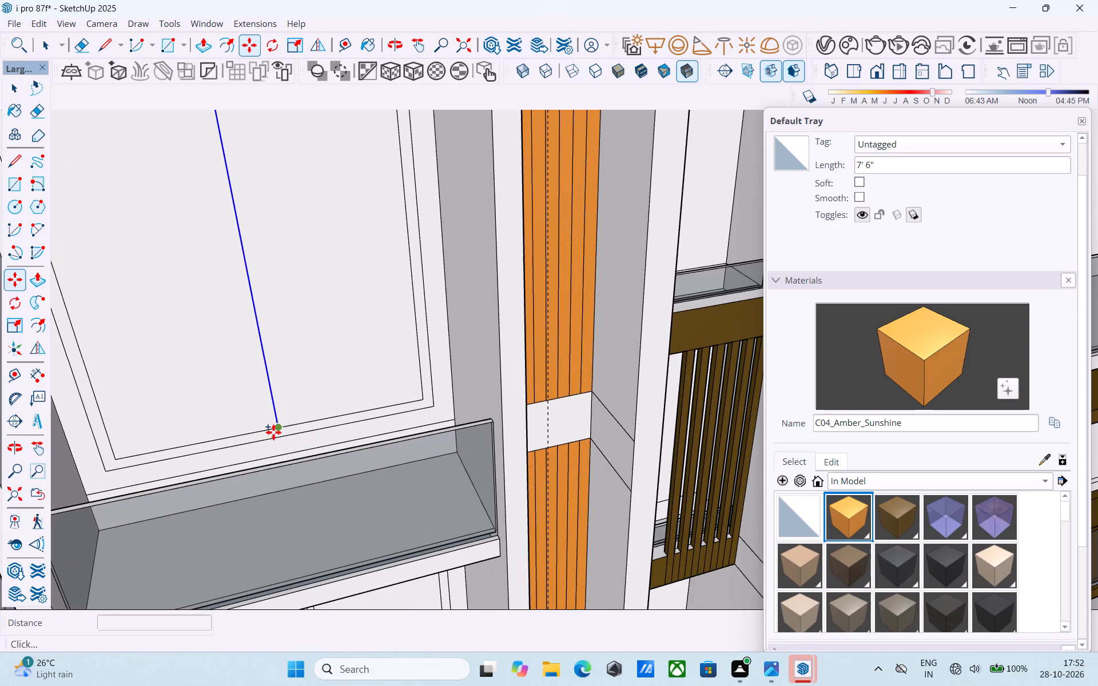
left_click(277, 431)
left_click(269, 432)
key("e")
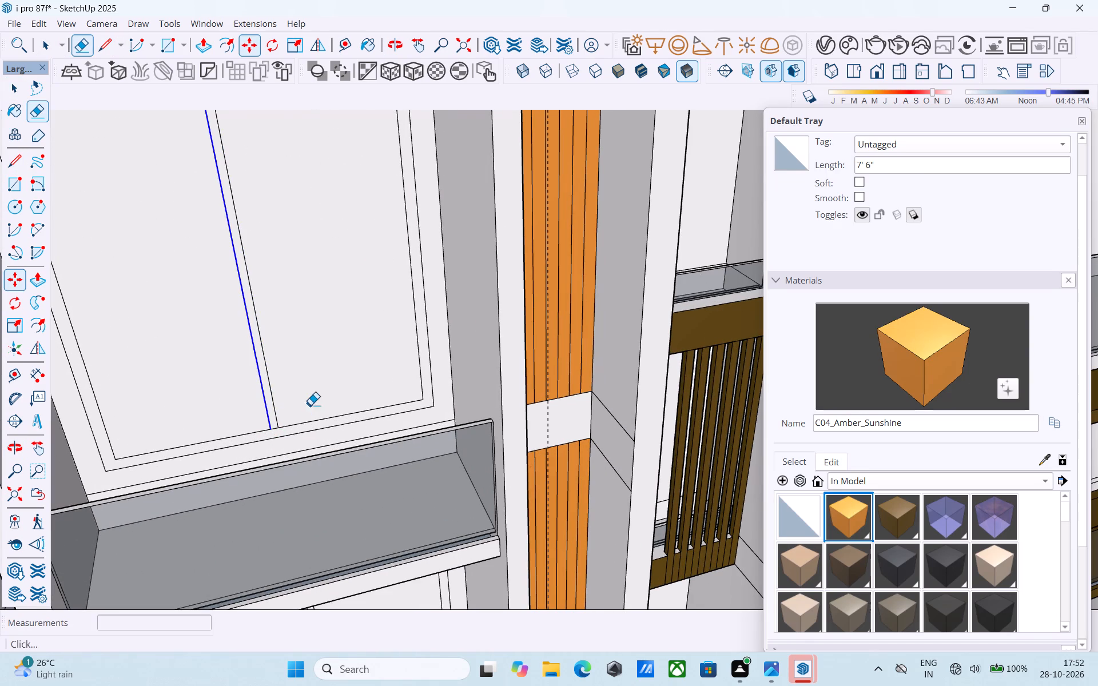
scroll(303, 413, "up", 8)
left_click(254, 438)
key("space")
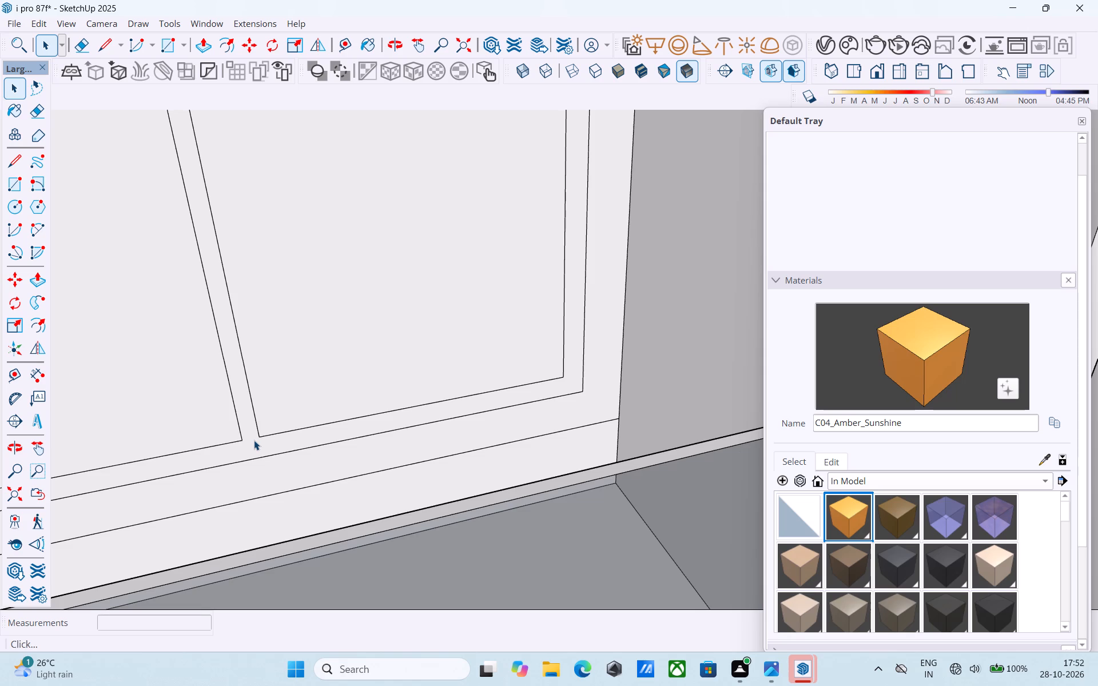
Offset the back wall face inward by 6" in the other top-floor glass-parapet balcony, across the brown fins.
scroll(256, 442, "down", 2)
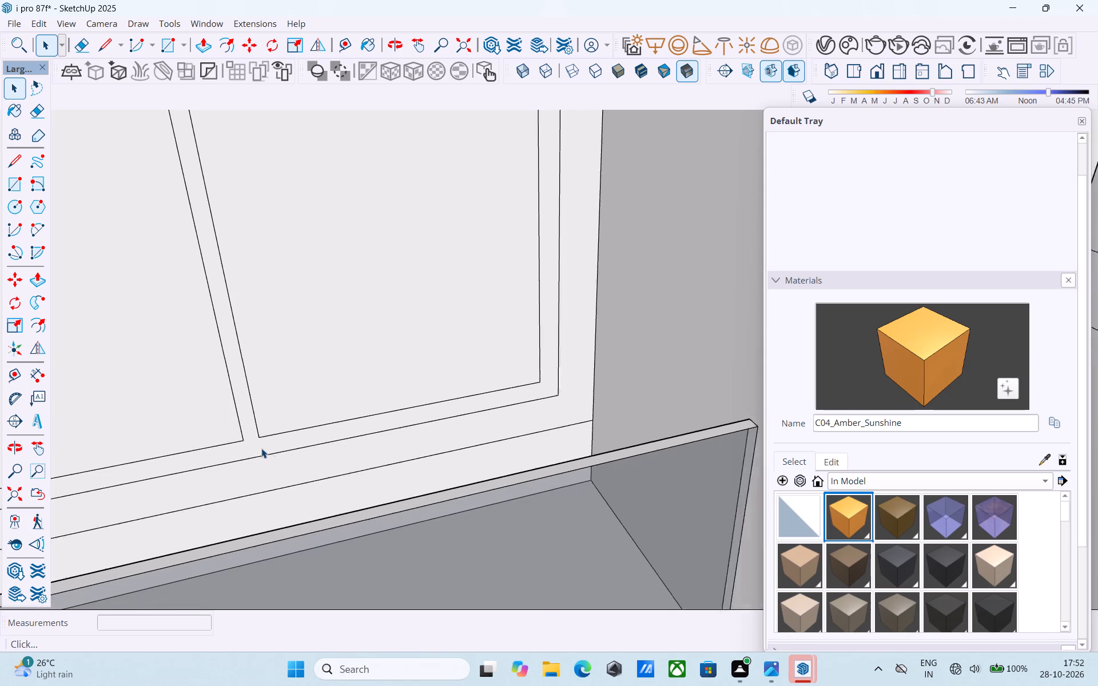
scroll(261, 448, "down", 18)
middle_click_drag(295, 486, 255, 376)
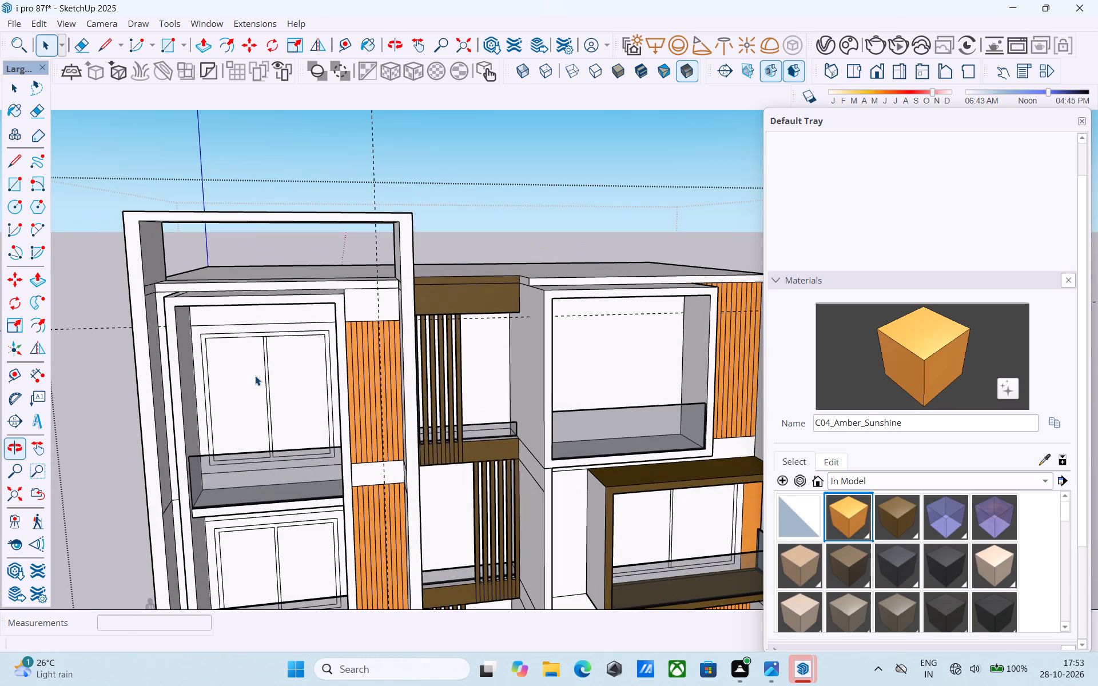
scroll(293, 362, "down", 7)
middle_click_drag(277, 386, 238, 380)
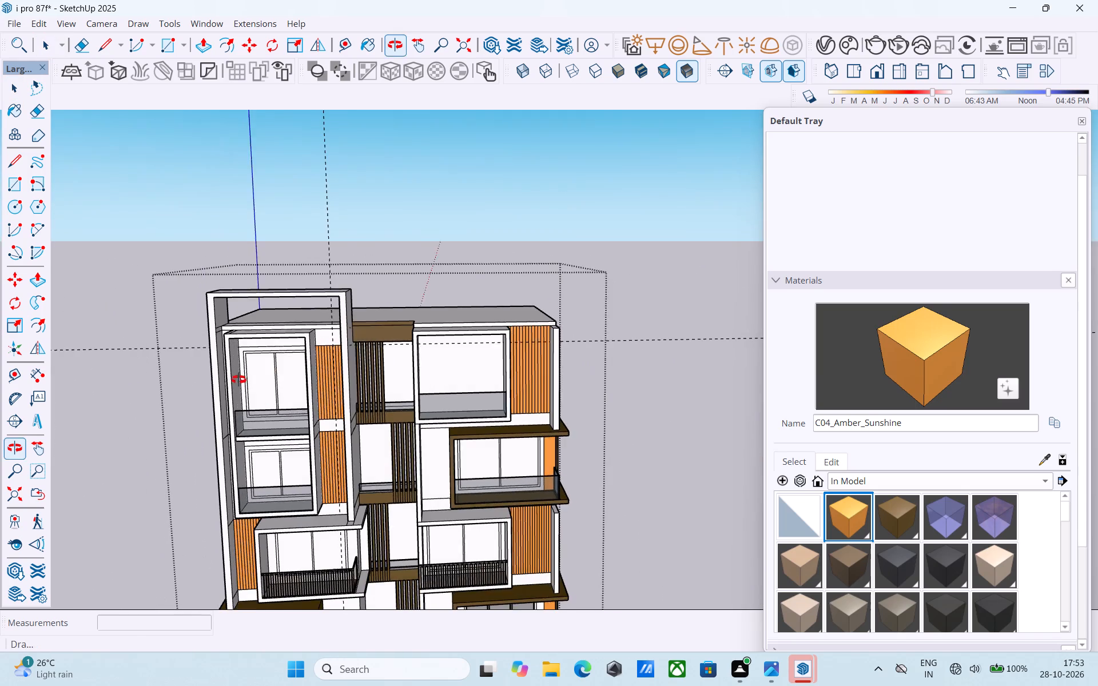
middle_click_drag(238, 380, 238, 380)
middle_click_drag(311, 391, 260, 413)
scroll(453, 383, "up", 8)
middle_click_drag(437, 368, 496, 405)
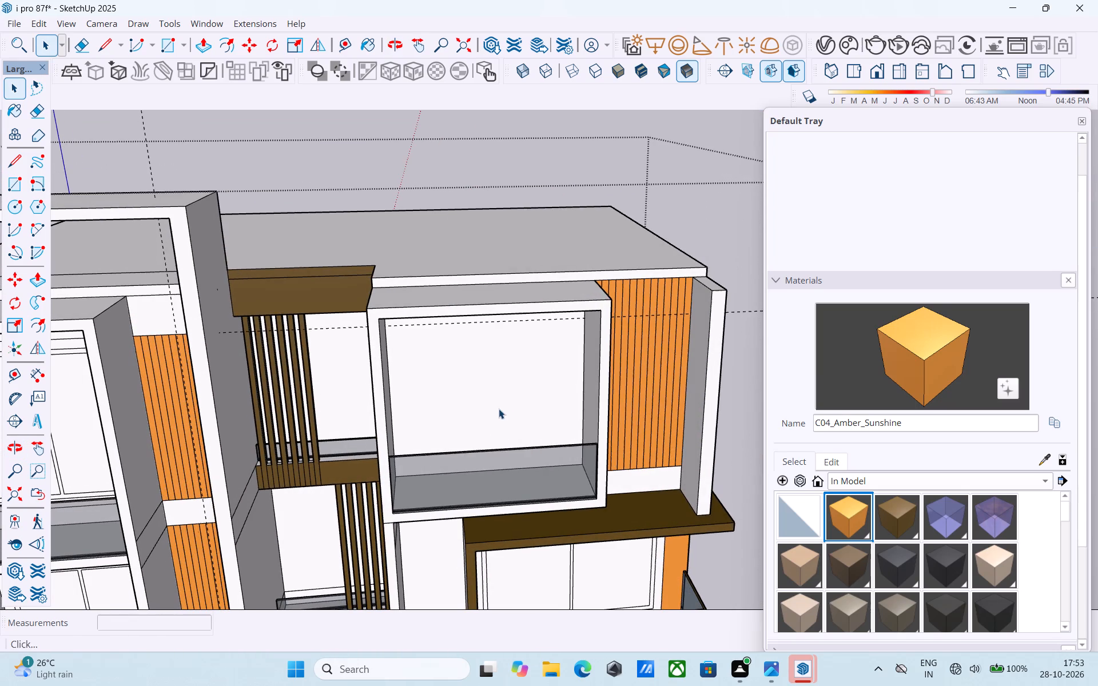
left_click(505, 408)
middle_click_drag(523, 411, 496, 543)
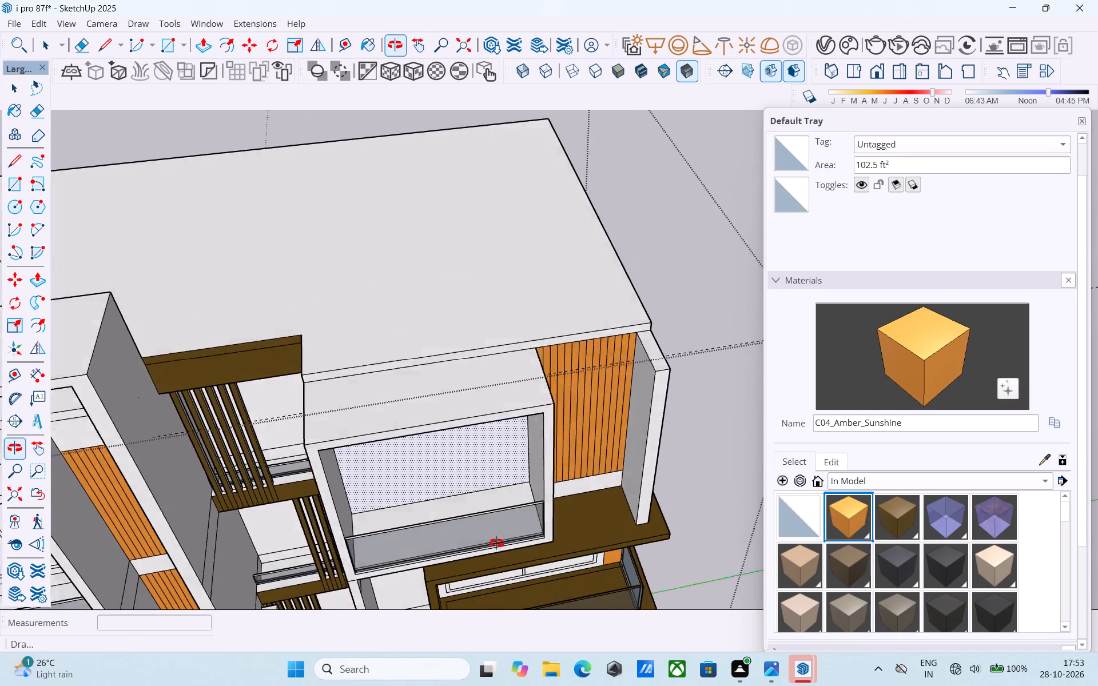
middle_click_drag(496, 543, 496, 483)
scroll(475, 493, "up", 7)
middle_click_drag(462, 462, 464, 493, "shift")
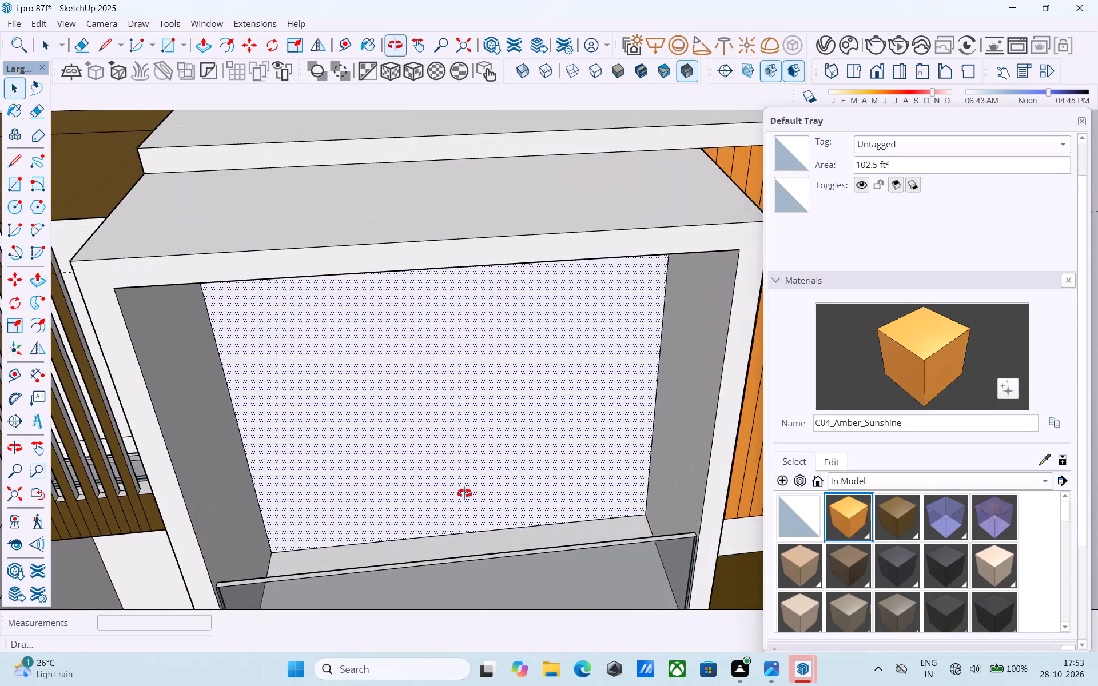
middle_click_drag(464, 493, 463, 493, "shift")
scroll(459, 485, "up", 3)
key("f")
left_click(458, 480)
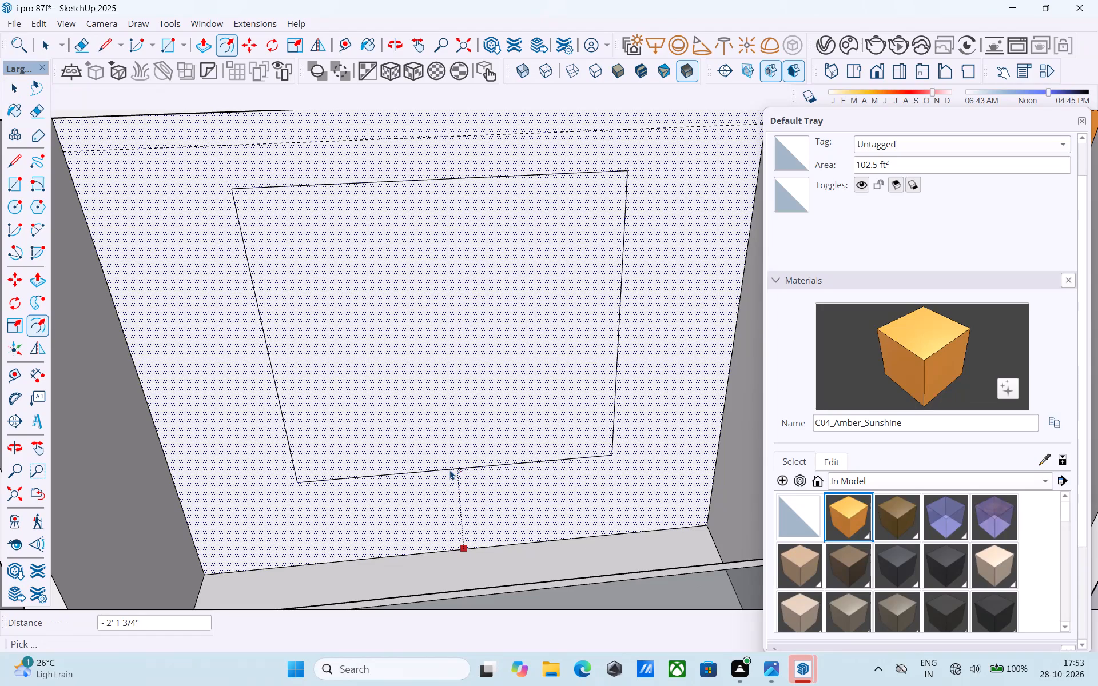
type("6\"")
key("Return")
key("space")
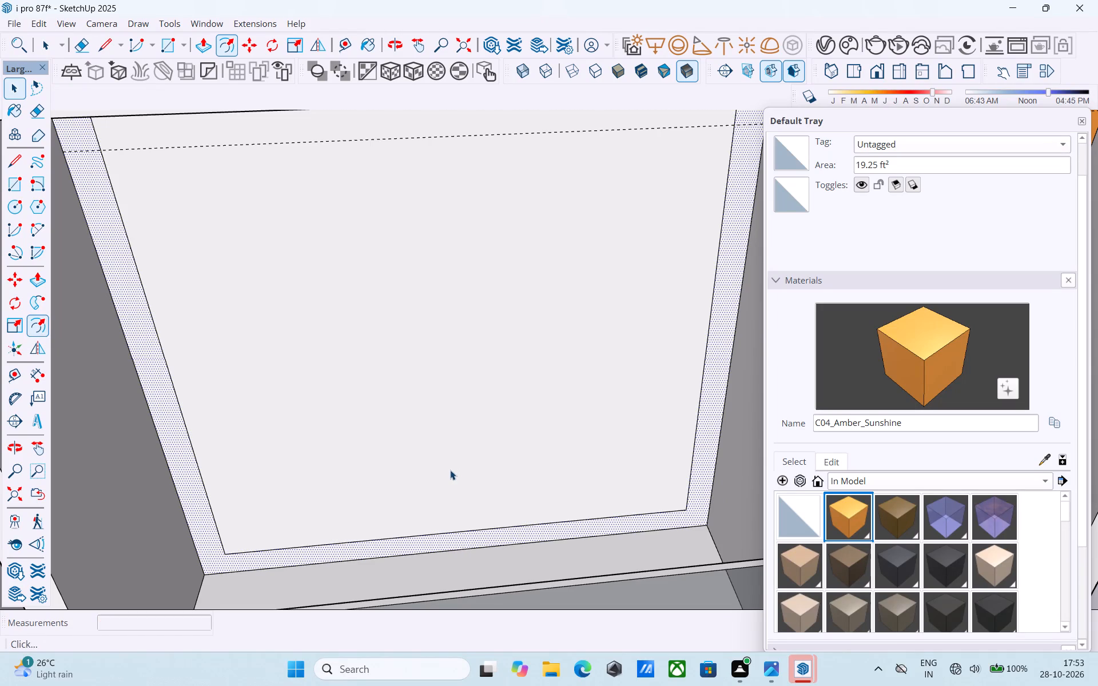
Offset the new inner face of that top-floor balcony inward by 3" to outline the opening's frame.
left_click(450, 470)
key("f")
scroll(450, 470, "up", 1)
left_click(450, 470)
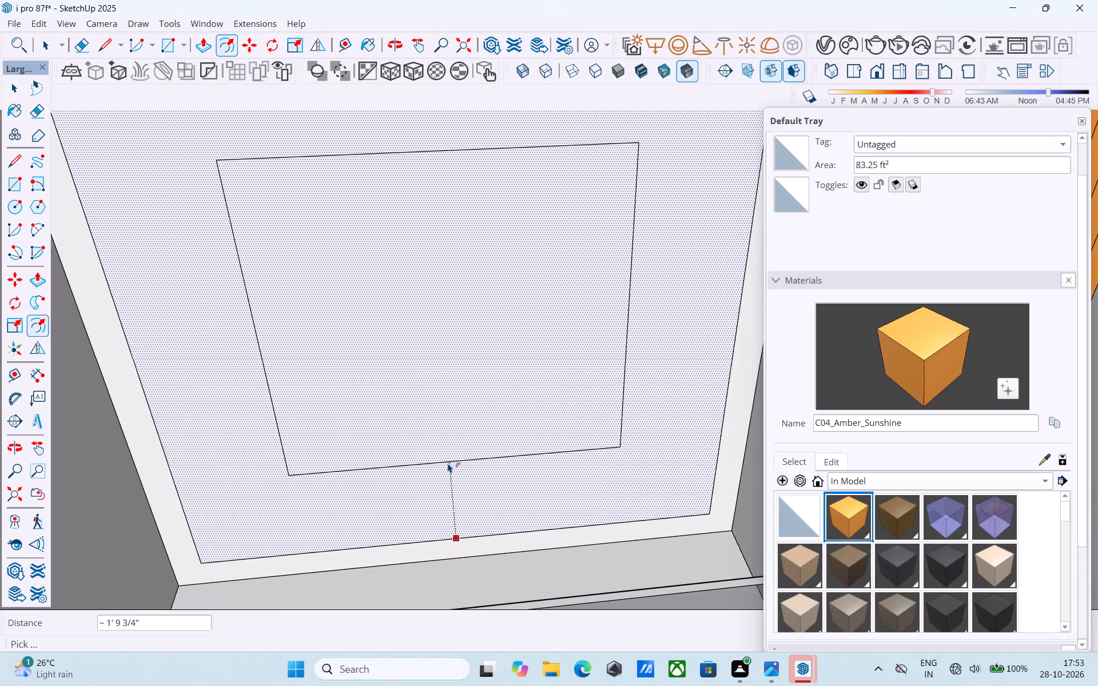
type("3\"")
key("Return")
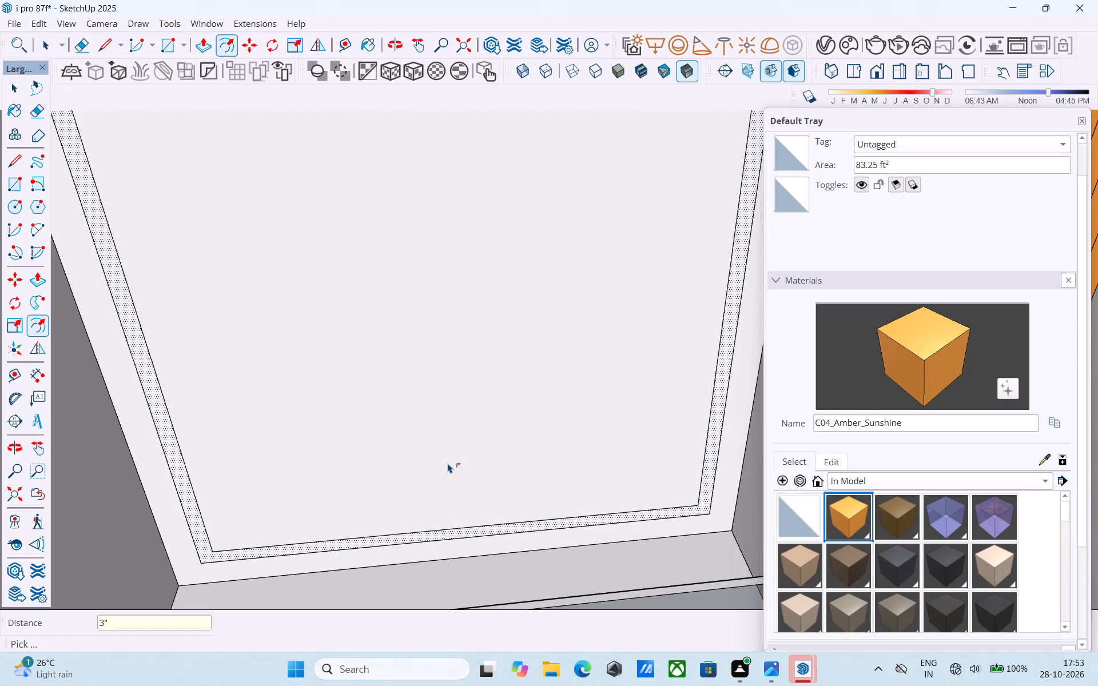
key("space")
Draw a vertical centre line from the bottom edge to the top edge of that balcony's inner frame.
scroll(448, 463, "up", 1)
type("kl")
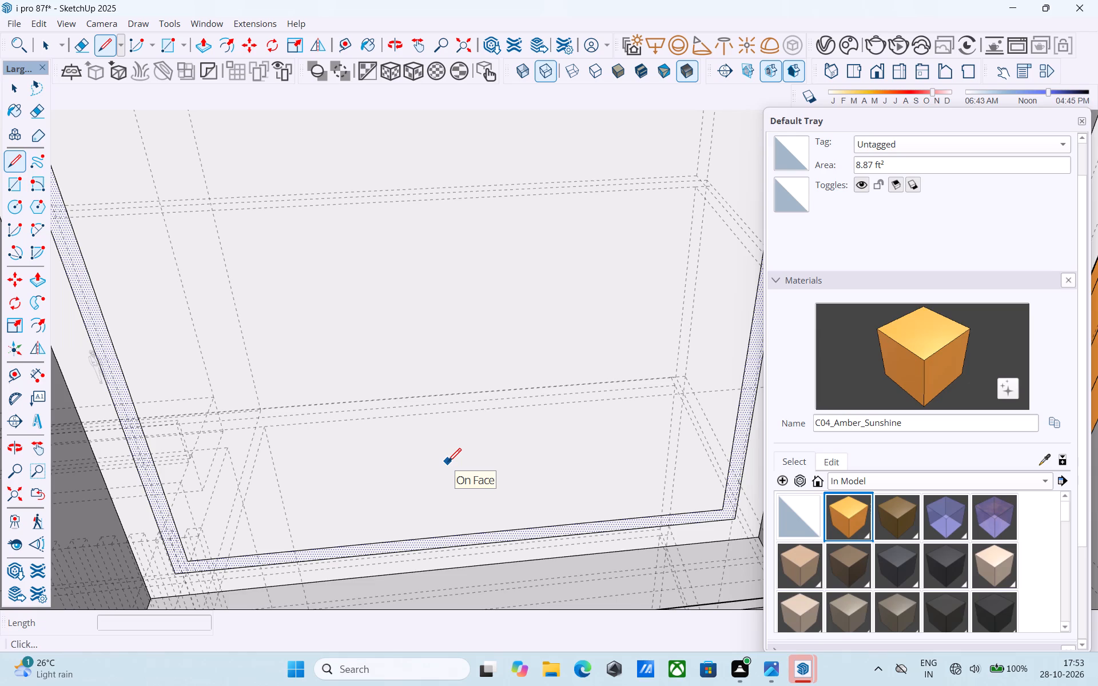
type("kl")
left_click(467, 536)
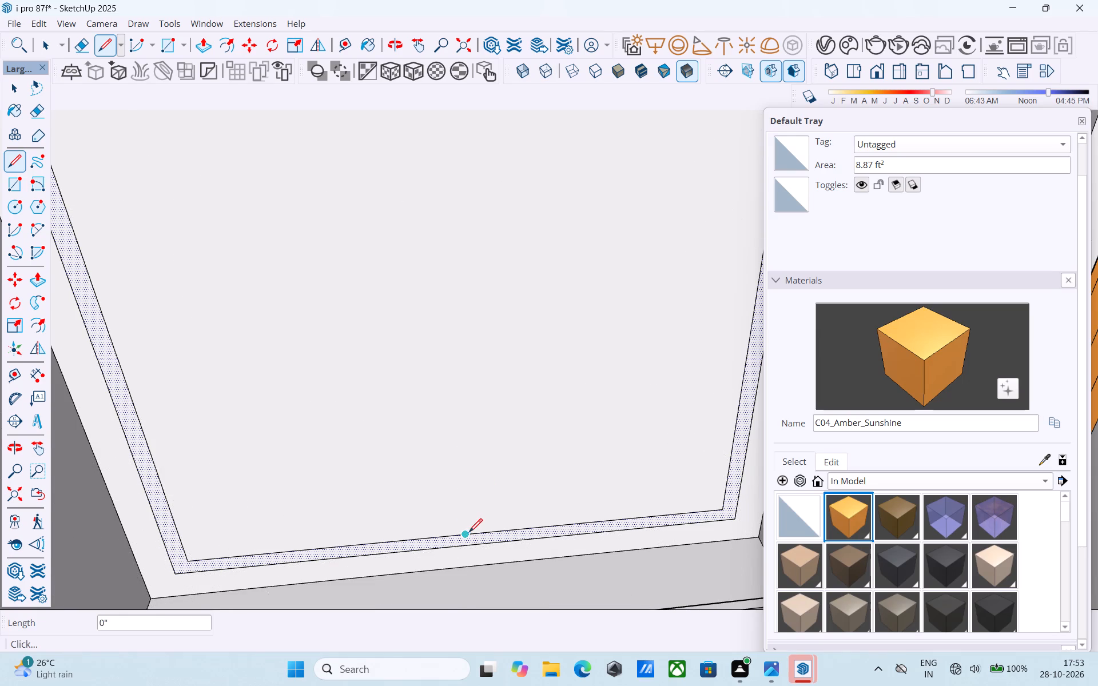
scroll(469, 533, "down", 5)
scroll(466, 505, "down", 2, "shift")
middle_click_drag(465, 505, 449, 368, "shift")
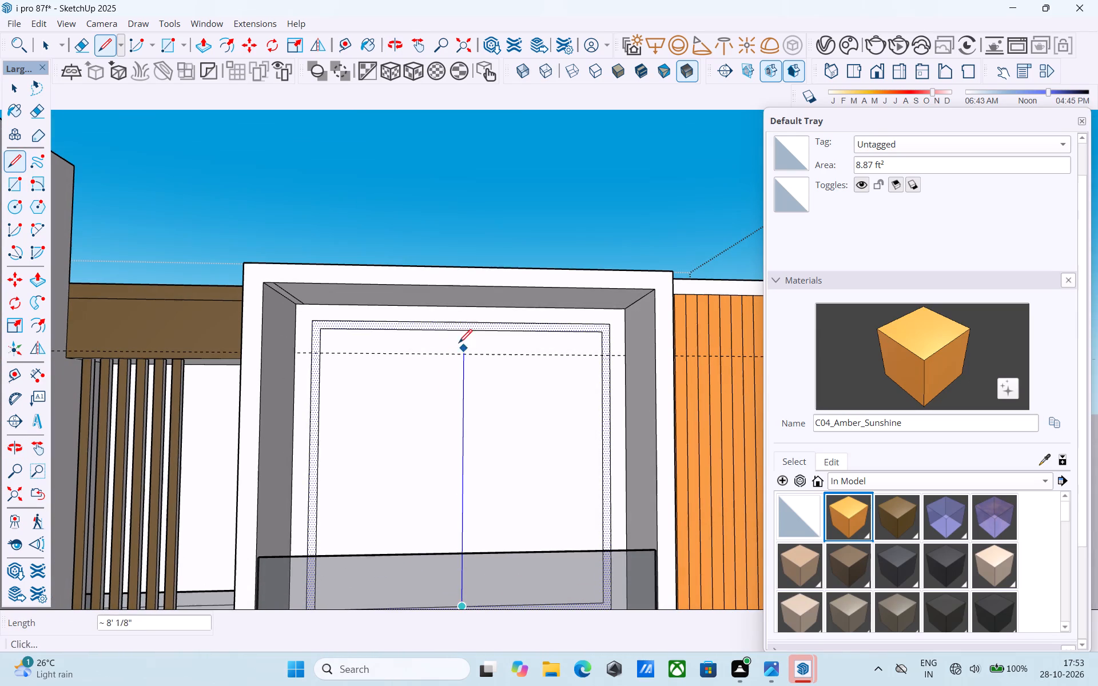
left_click(467, 334)
Copy the centre line 2" sideways to form a mullion, erasing the frame edge between the two lines at the top.
key("space")
left_click(464, 336)
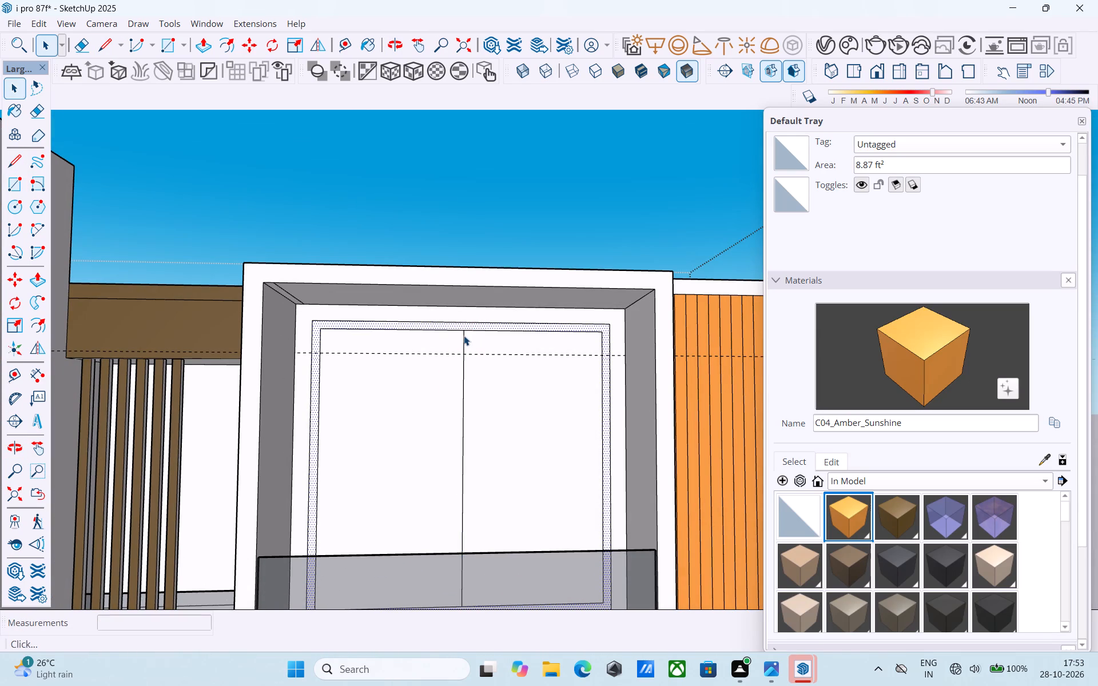
key("m")
left_click(464, 333)
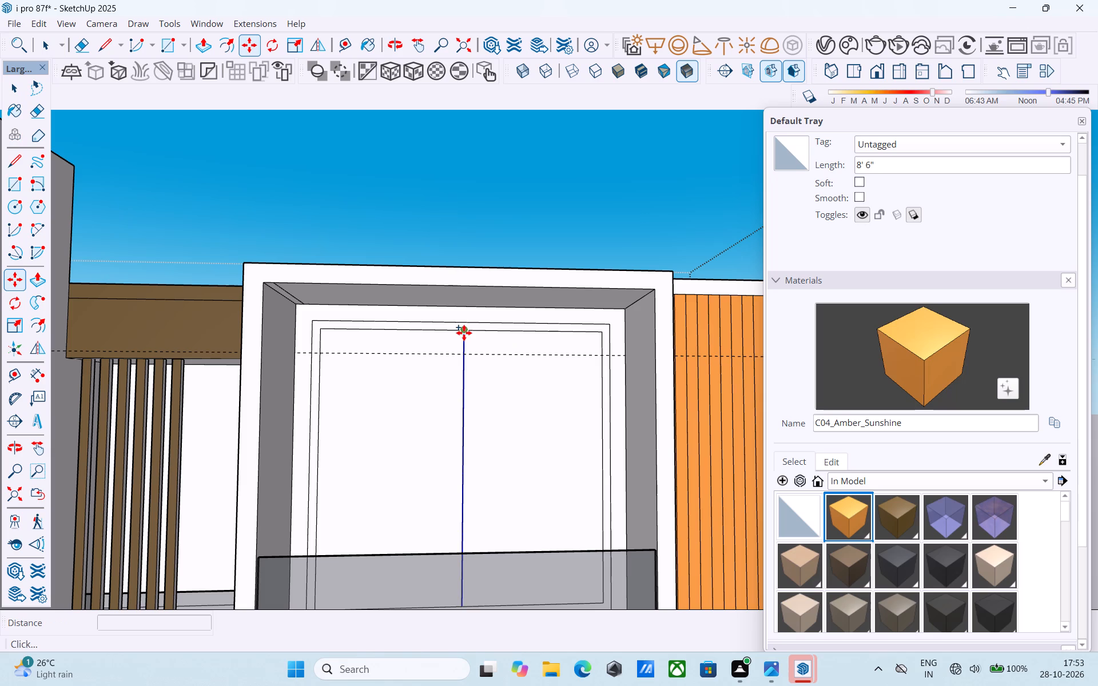
left_click(477, 329)
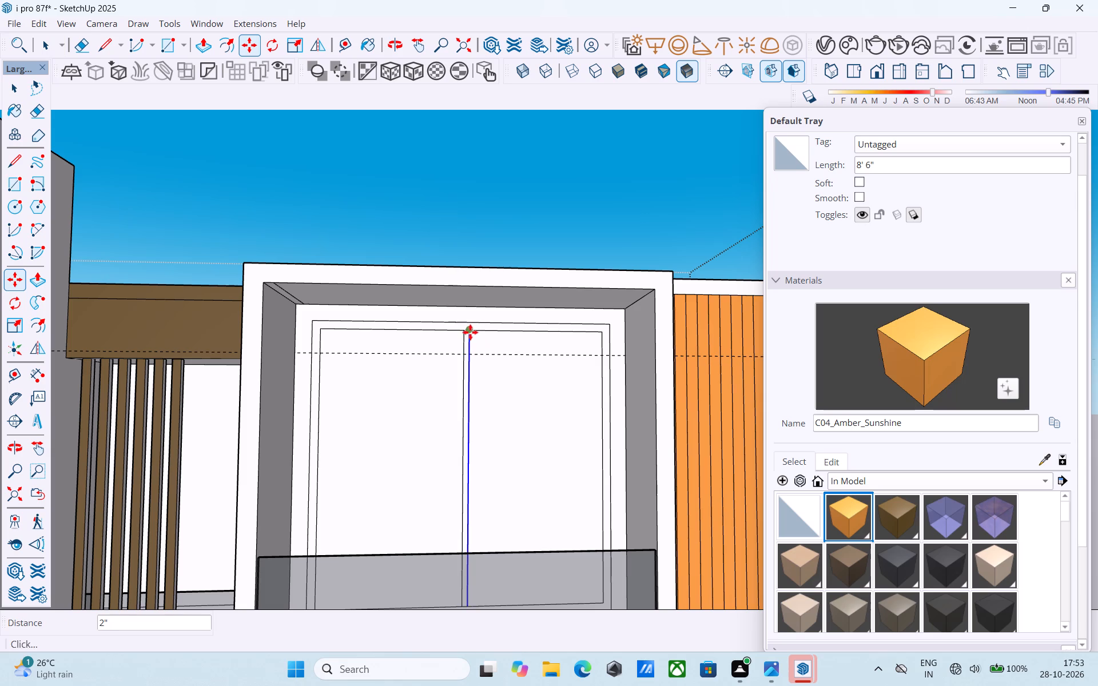
key("e")
scroll(457, 336, "up", 13)
left_click_drag(471, 325, 470, 318)
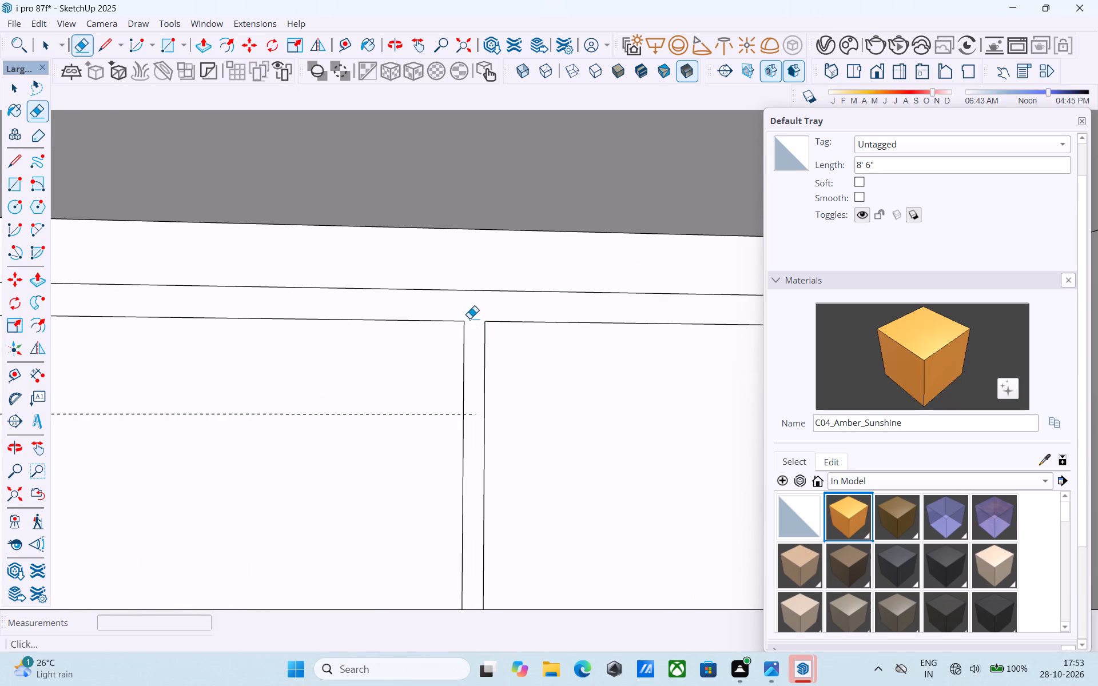
key("space")
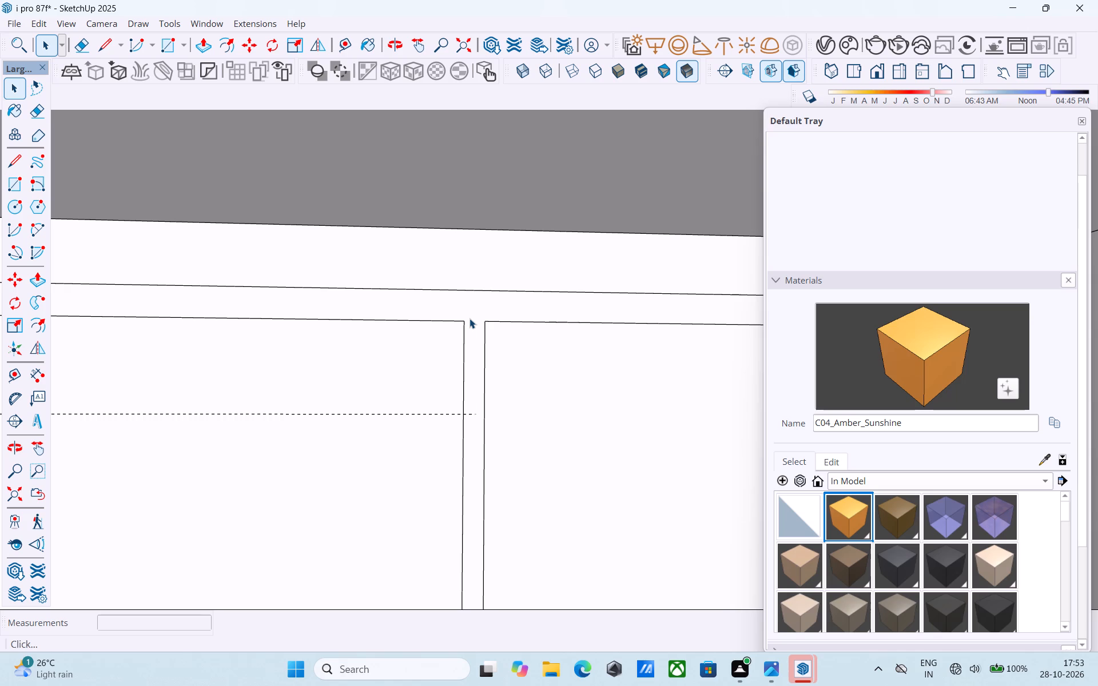
key("space")
Push both panels of the facade's left top-floor balcony opening 9" inward to cut through the wall.
scroll(452, 312, "down", 7)
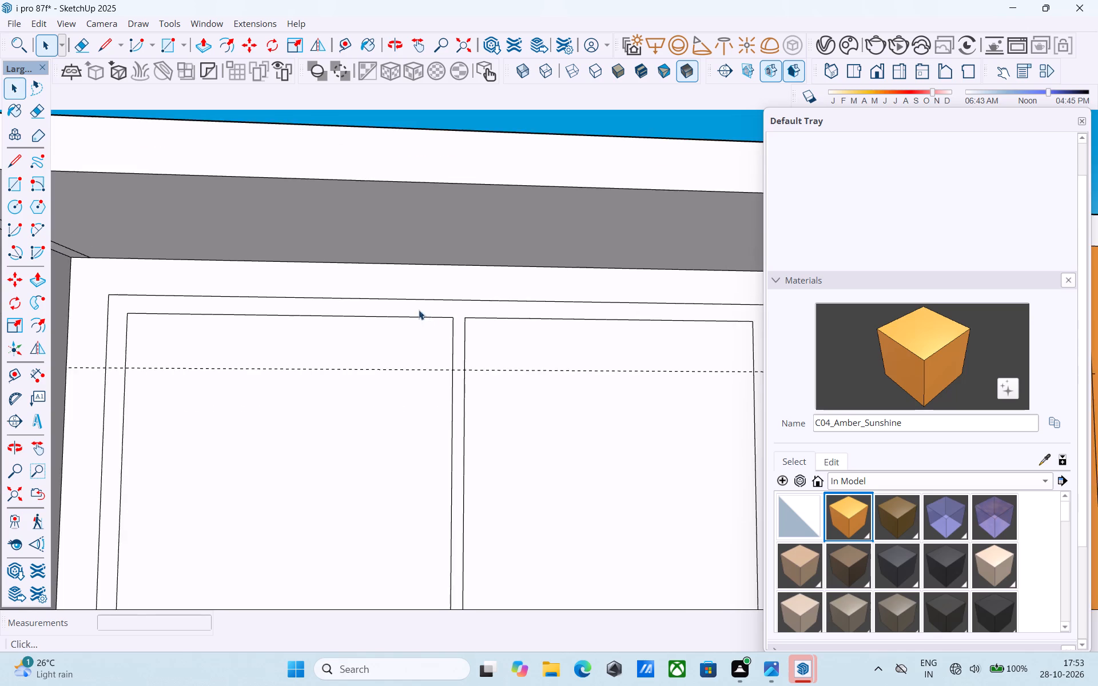
scroll(419, 310, "down", 20)
scroll(419, 310, "down", 10)
middle_click_drag(415, 315, 412, 328)
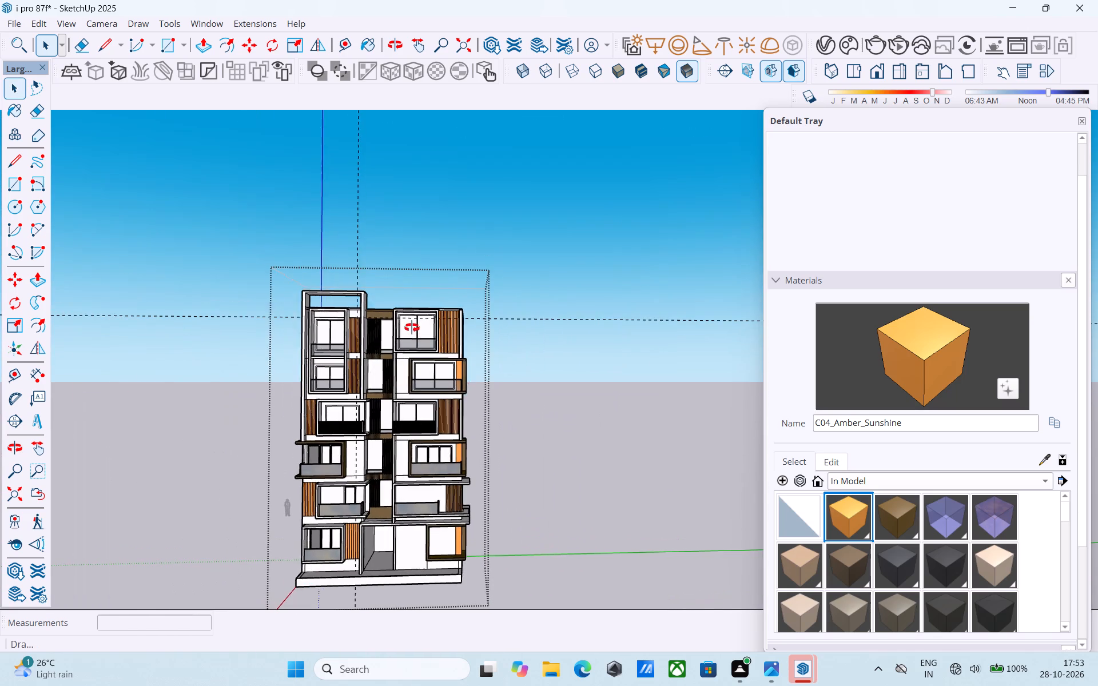
middle_click_drag(412, 328, 412, 328)
scroll(325, 333, "up", 4)
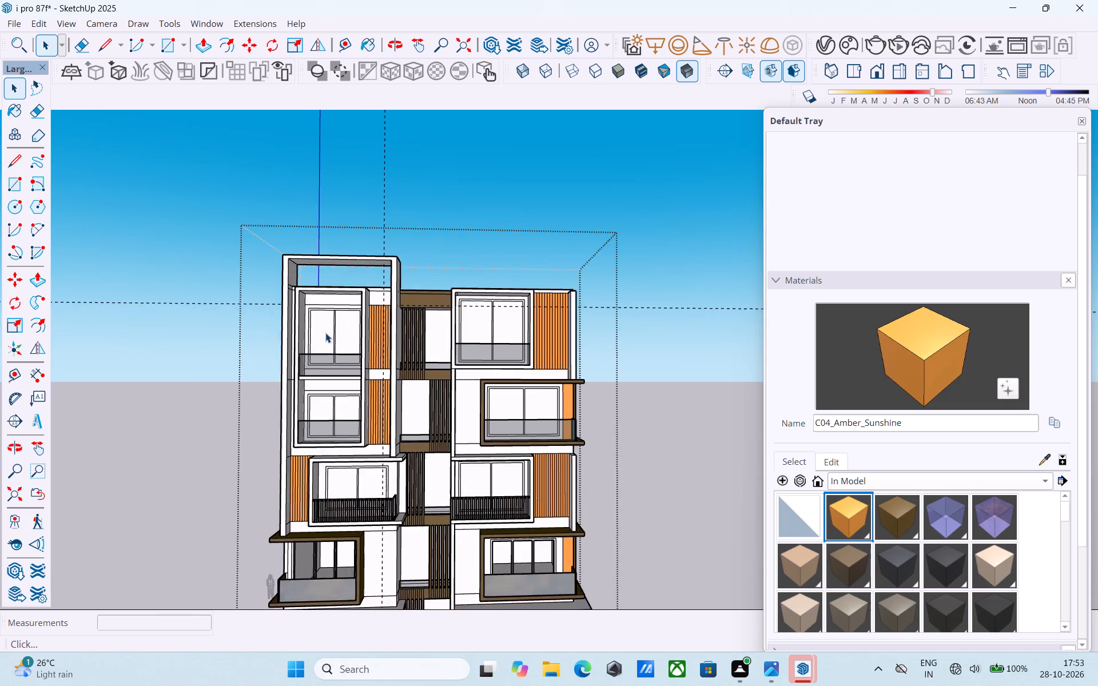
scroll(325, 333, "up", 11)
left_click(309, 328)
scroll(307, 334, "up", 6)
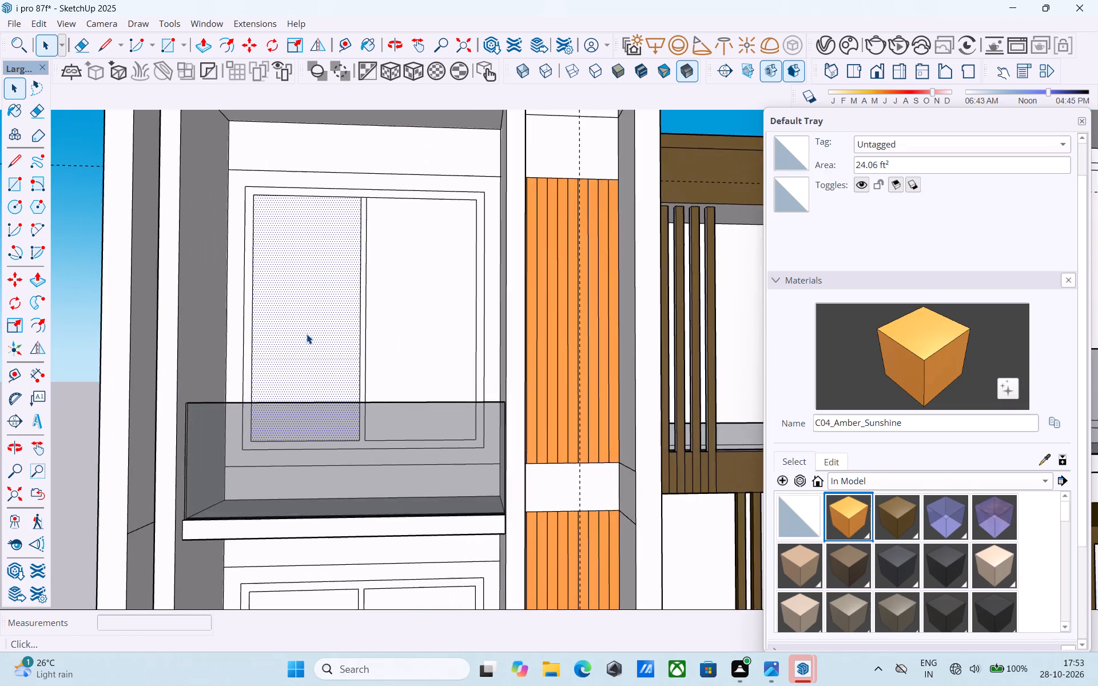
key("p")
scroll(307, 334, "up", 3)
left_click(307, 334)
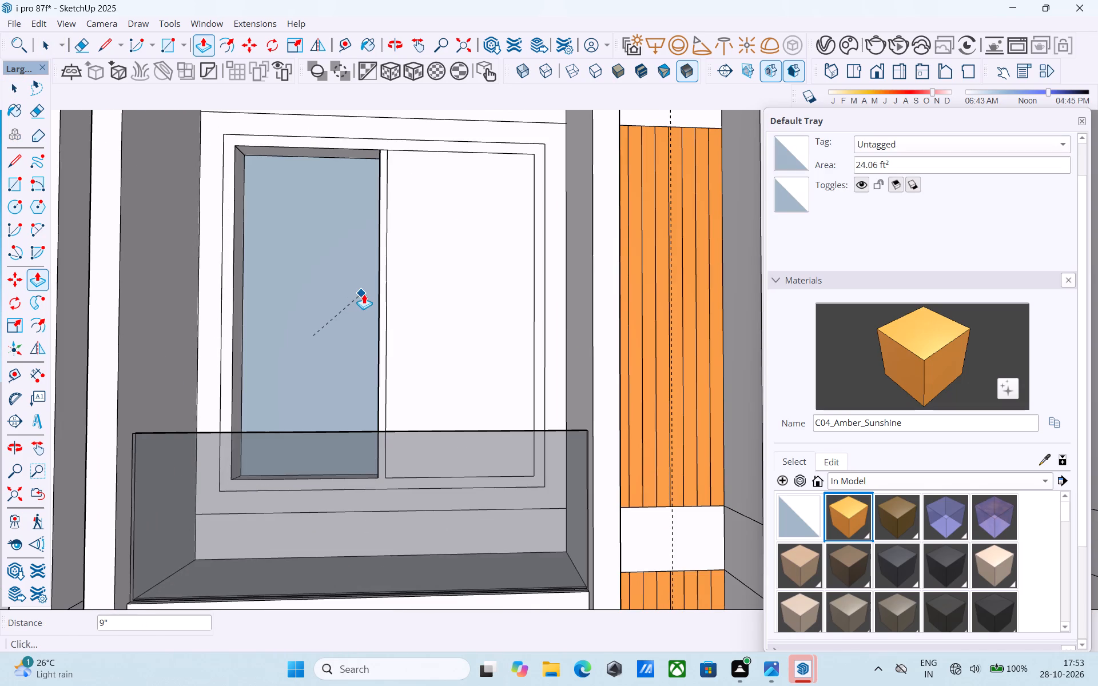
scroll(366, 294, "up", 3)
left_click(366, 294)
double_click(464, 300)
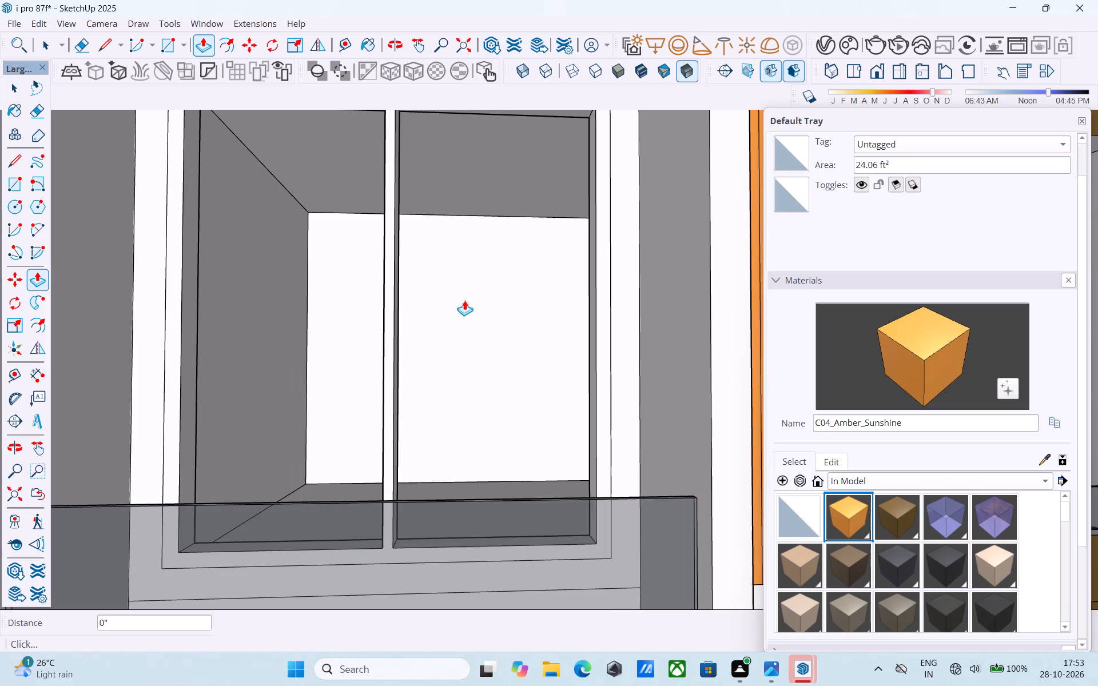
Push both panels through the wall by the same 9" in the glass-parapet balcony directly below.
scroll(445, 292, "down", 11)
middle_click_drag(415, 378, 361, 356)
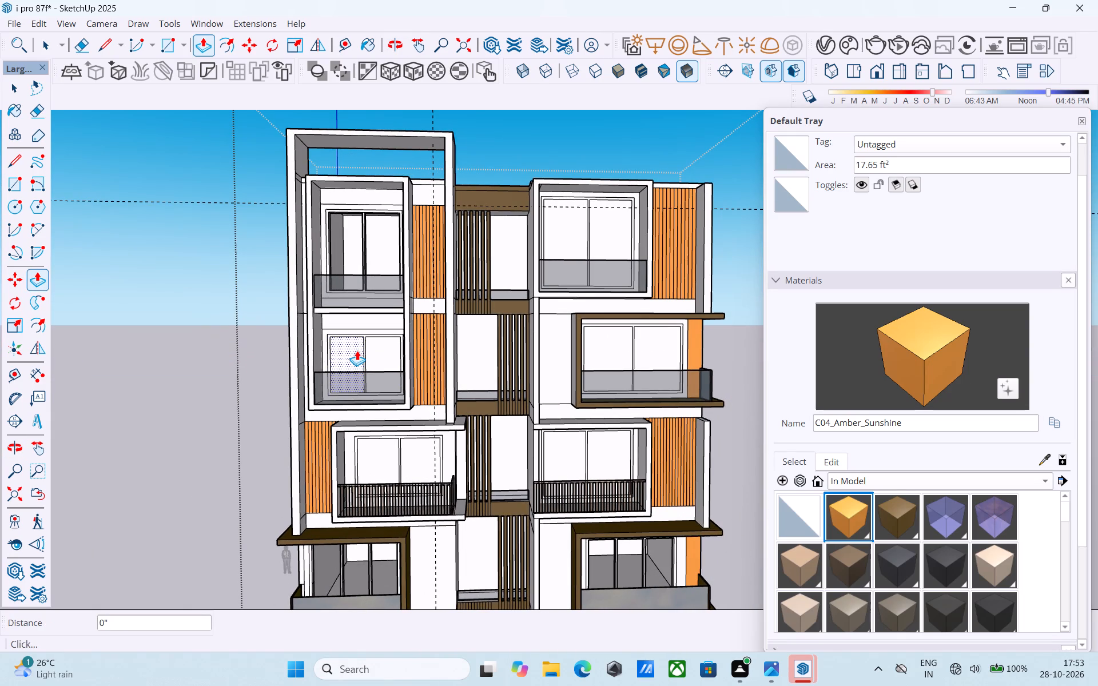
scroll(357, 350, "up", 4)
double_click(357, 350)
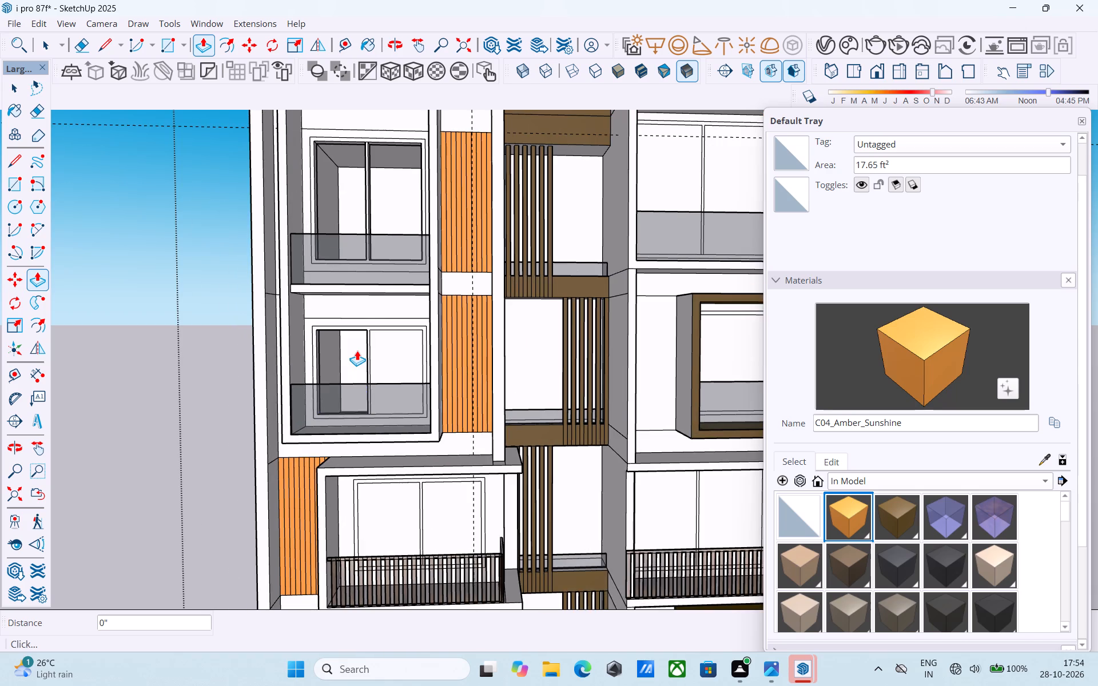
scroll(357, 350, "up", 4)
double_click(437, 361)
Push both panels through the wall by 9" in the facade's right top-floor glass-parapet balcony.
scroll(229, 328, "down", 11)
scroll(234, 213, "down", 2)
scroll(225, 218, "up", 1)
scroll(224, 219, "down", 1)
scroll(530, 159, "up", 5)
double_click(530, 159)
scroll(435, 189, "down", 6)
scroll(577, 195, "up", 5)
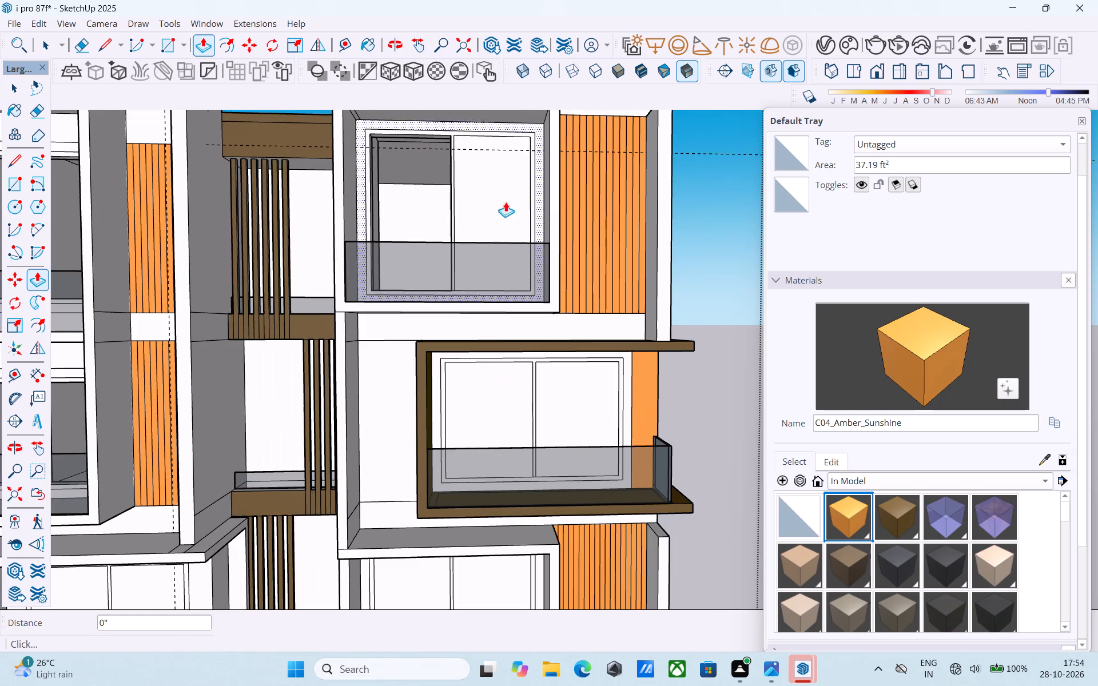
double_click(503, 200)
Push both panels through the wall by 9" in the brown-framed glass-parapet balcony below the right top-floor balcony.
scroll(486, 177, "down", 6)
scroll(499, 273, "up", 9)
double_click(496, 282)
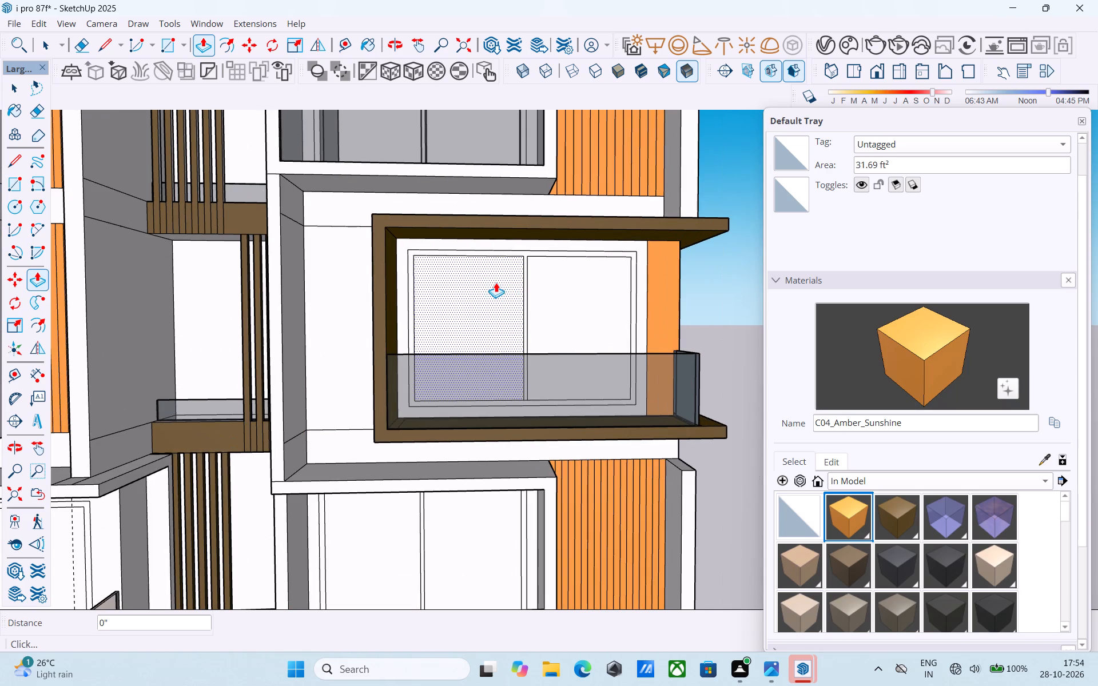
double_click(557, 296)
Push both panels through the wall by 9" in the facade's right slatted-railing balcony, below the brown-framed one.
scroll(525, 229, "down", 6)
middle_click_drag(549, 244, 655, 330)
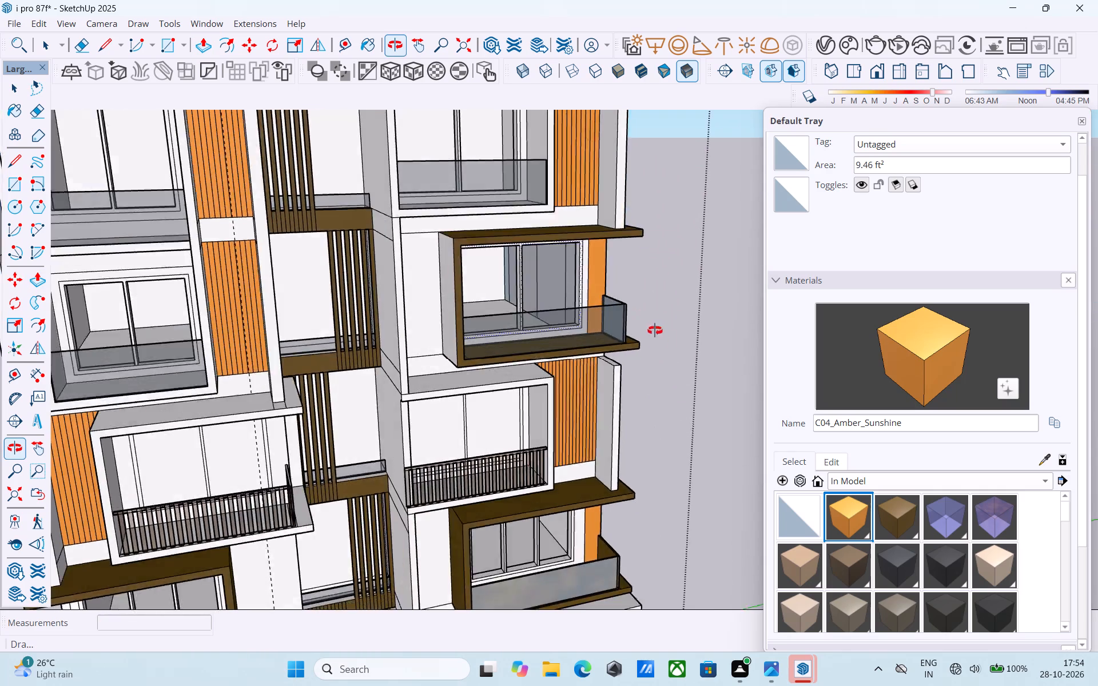
middle_click_drag(655, 330, 533, 242)
scroll(533, 244, "down", 4)
scroll(440, 373, "up", 7)
double_click(482, 361)
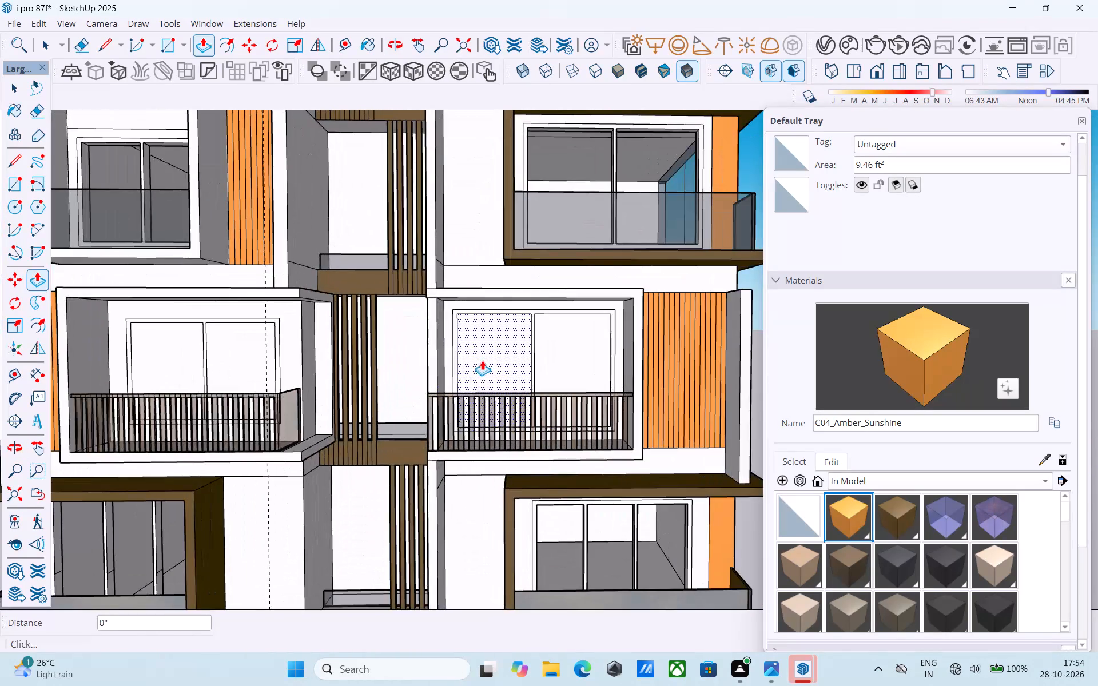
double_click(574, 365)
Push both panels through the wall in the facade's left slatted-railing balcony.
scroll(572, 363, "down", 1)
middle_click_drag(578, 363, 721, 394)
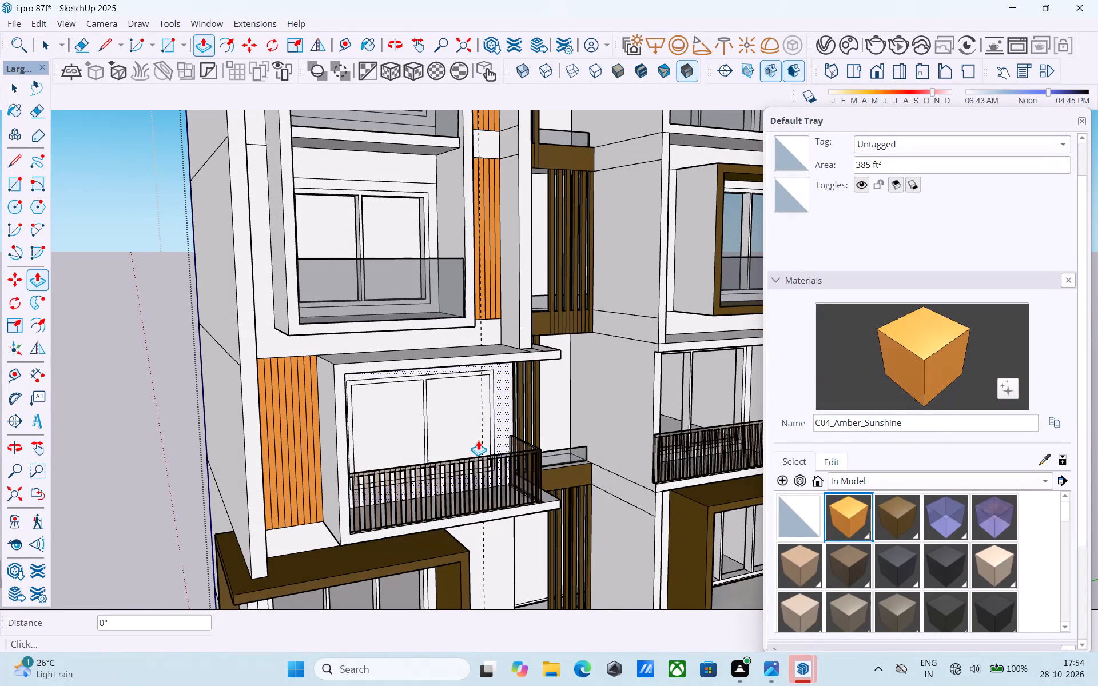
left_click(474, 437)
left_click(452, 418)
double_click(391, 415)
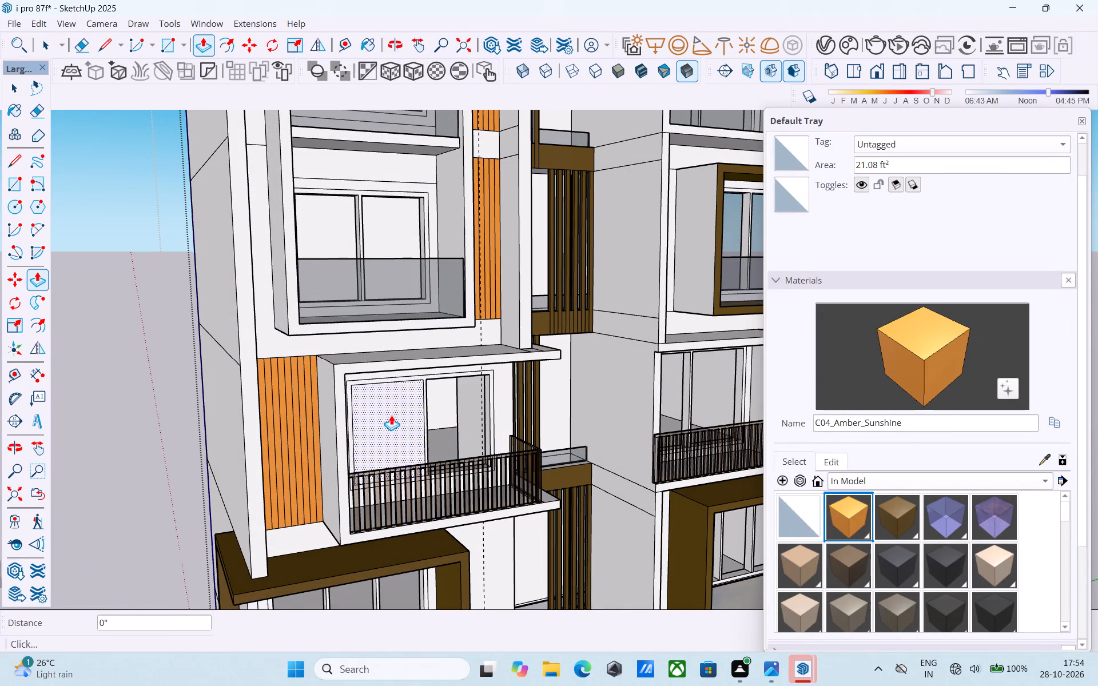
Repaint the glass-coloured inner side wall behind the opening of the upper brown-framed balcony with the Default material.
scroll(353, 300, "down", 10)
middle_click_drag(345, 279, 275, 246)
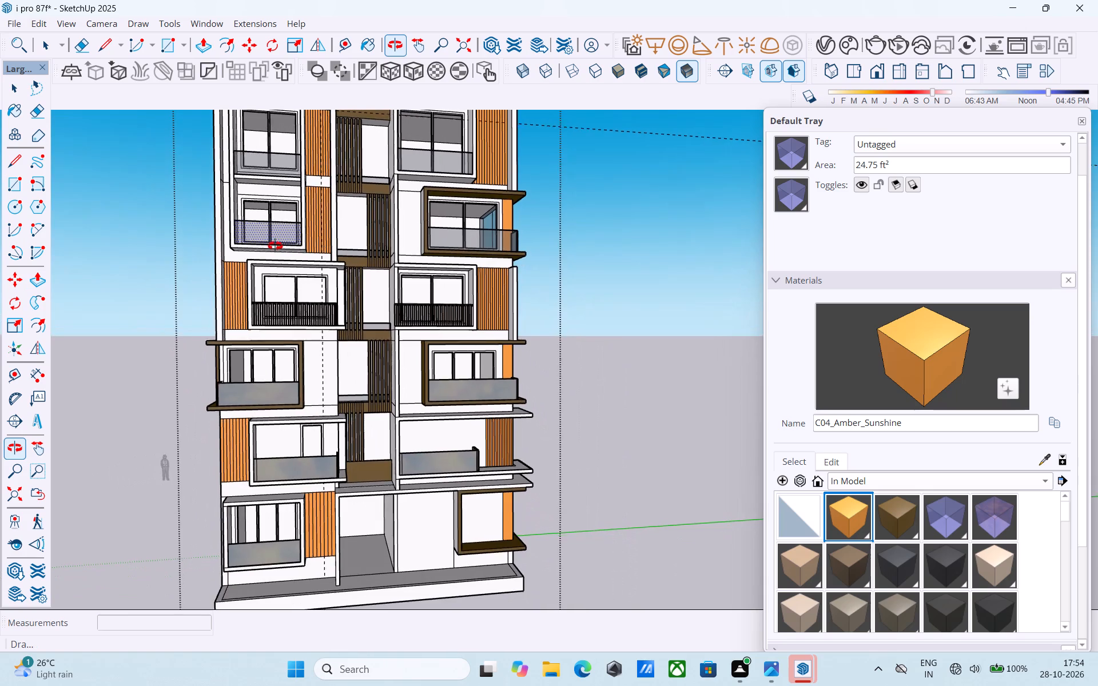
middle_click_drag(275, 246, 260, 247)
scroll(380, 344, "down", 1)
middle_click_drag(375, 351, 341, 392)
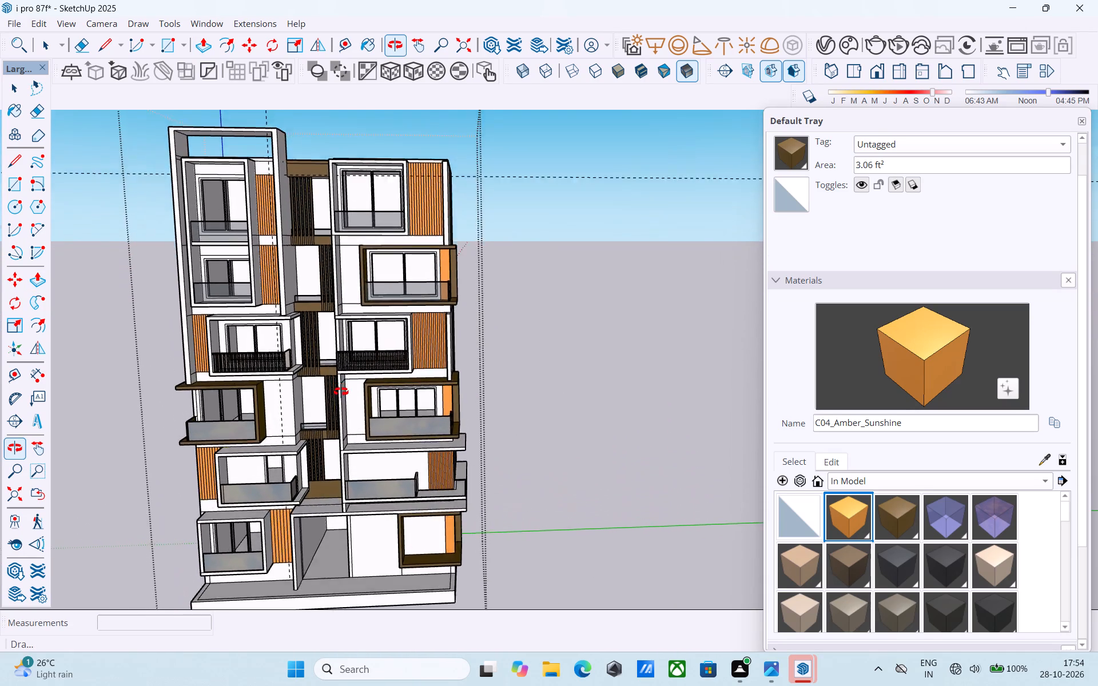
middle_click_drag(341, 392, 457, 409)
scroll(565, 368, "up", 13)
middle_click_drag(539, 342, 540, 272)
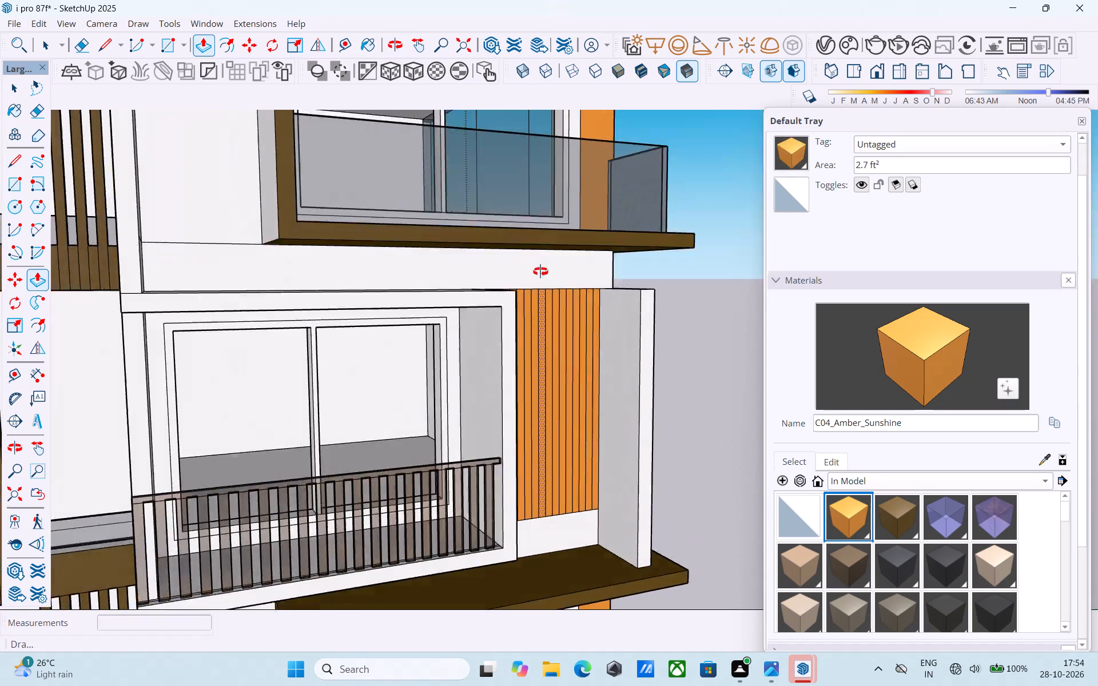
middle_click_drag(540, 272, 530, 410)
scroll(526, 431, "down", 9)
middle_click_drag(520, 310, 514, 277)
scroll(512, 270, "up", 11)
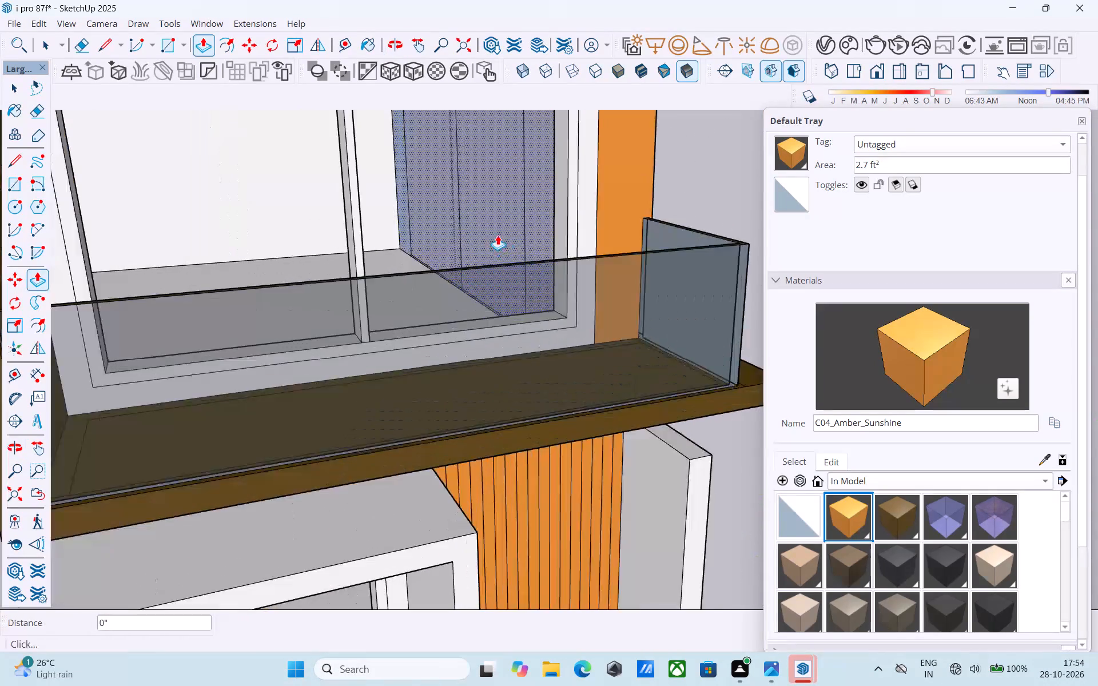
scroll(498, 235, "up", 19)
middle_click_drag(483, 239, 640, 190)
scroll(640, 190, "down", 5)
key("space")
middle_click_drag(504, 236, 928, 176)
middle_click_drag(403, 254, 834, 334, "shift")
scroll(773, 307, "down", 1)
middle_click_drag(699, 322, 433, 338)
middle_click_drag(491, 344, 294, 359, "shift")
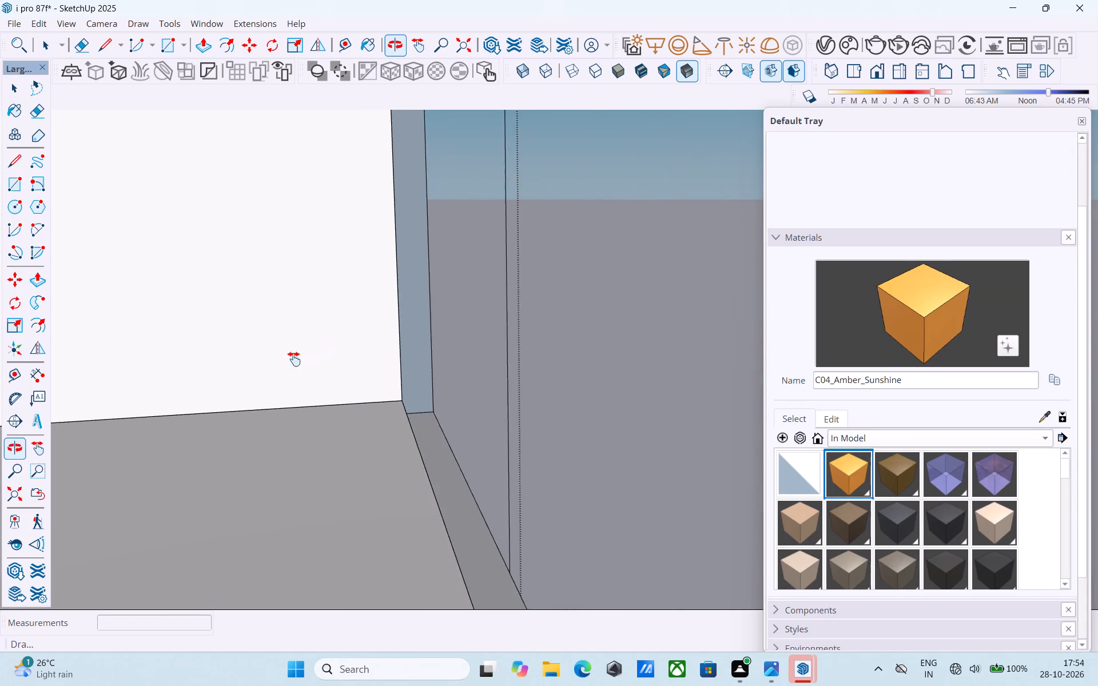
middle_click_drag(294, 359, 287, 360, "shift")
left_click(420, 331)
left_click(806, 469)
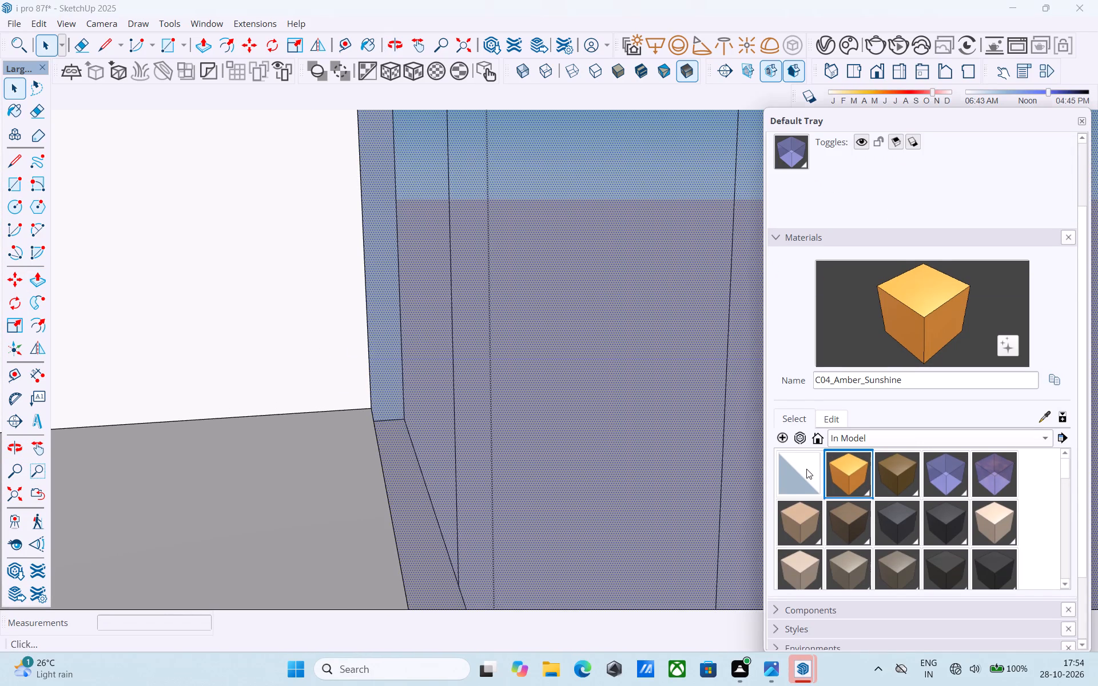
left_click(533, 386)
middle_click_drag(536, 381, 512, 324)
scroll(515, 316, "down", 17)
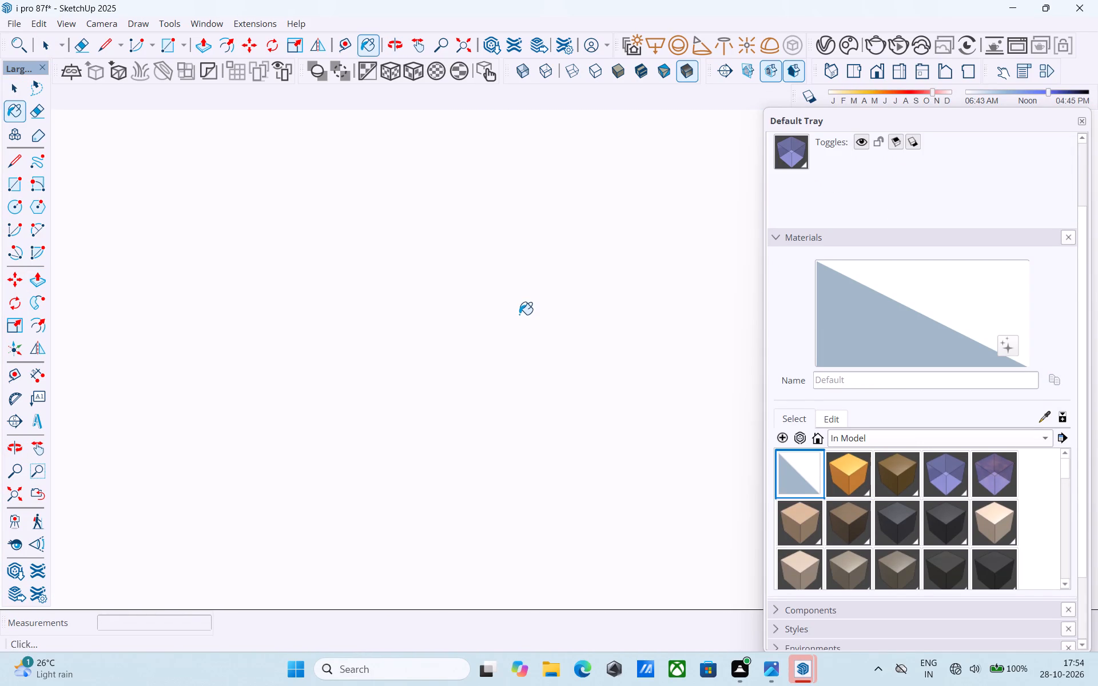
scroll(519, 314, "down", 18)
scroll(519, 306, "down", 11)
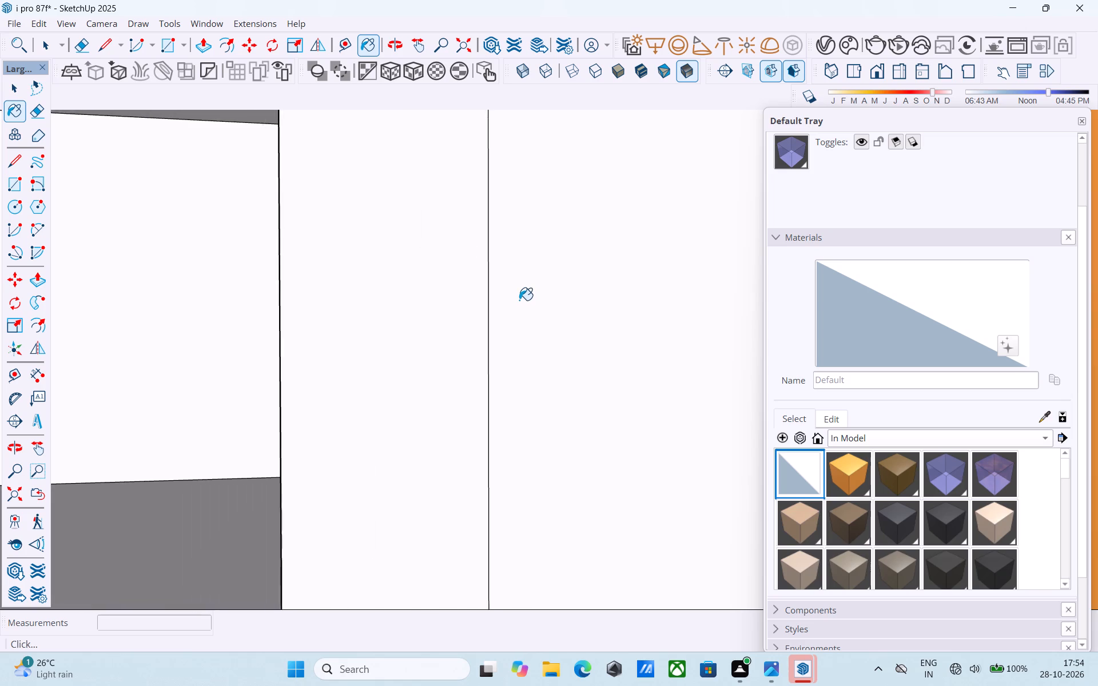
scroll(519, 300, "down", 17)
scroll(521, 297, "up", 1)
scroll(522, 296, "down", 11)
scroll(522, 294, "up", 1)
scroll(522, 294, "down", 3)
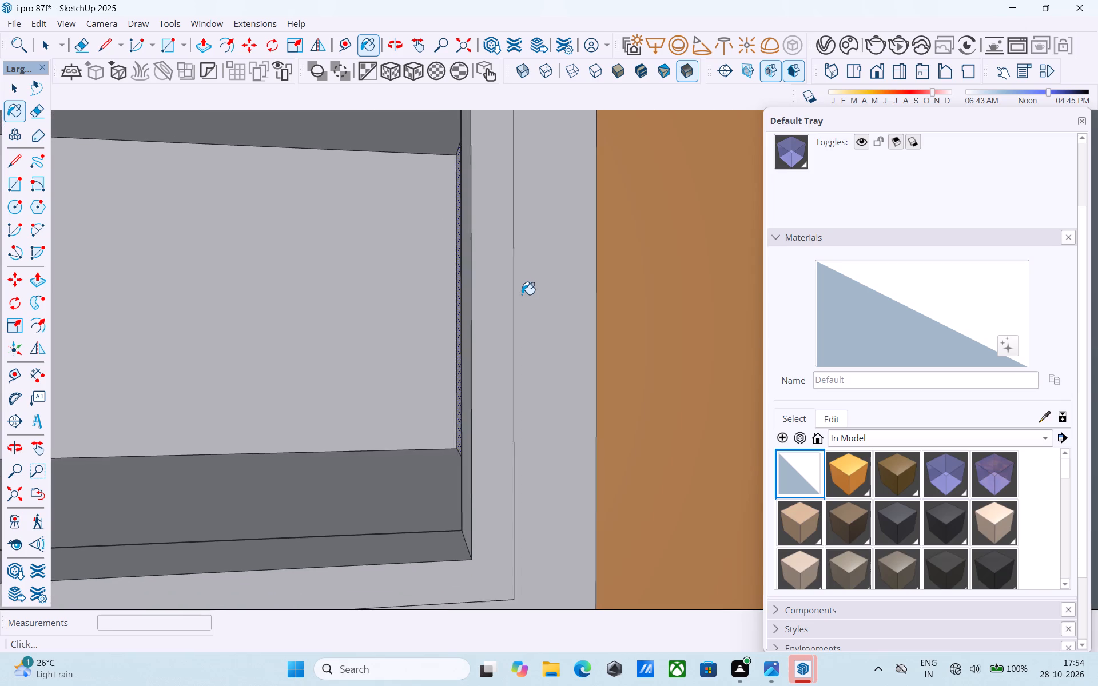
scroll(522, 294, "down", 16)
scroll(519, 293, "up", 1)
scroll(519, 293, "down", 20)
scroll(519, 293, "down", 3)
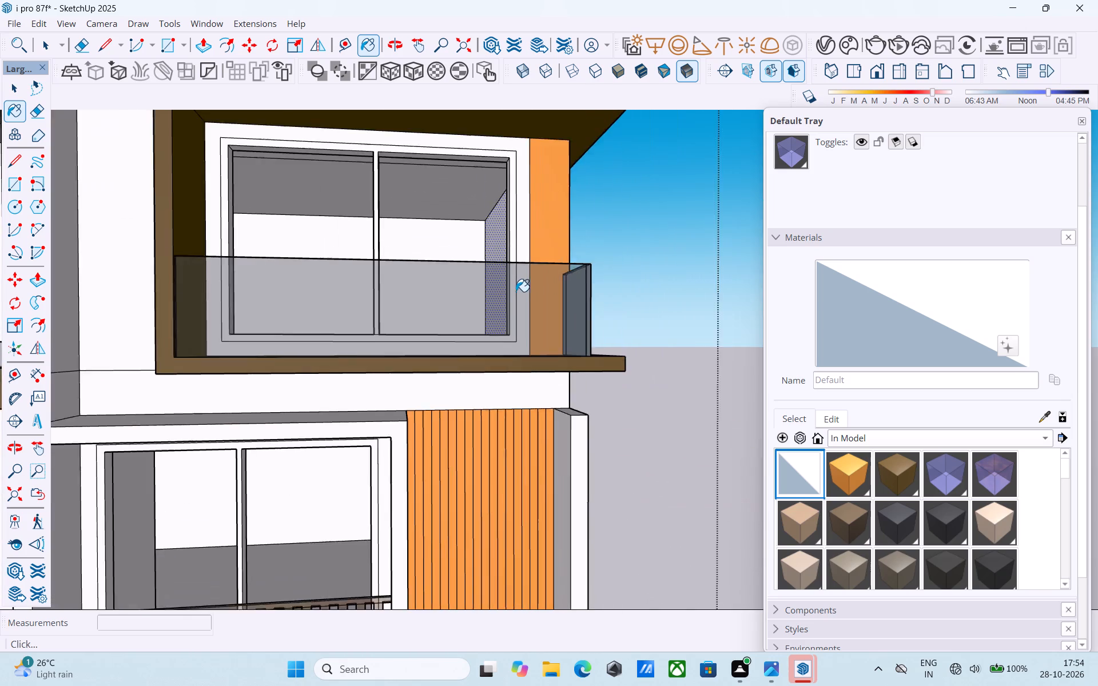
scroll(516, 292, "down", 6)
Clear the selection and save the model.
middle_click_drag(512, 298, 270, 369)
scroll(396, 312, "down", 7)
middle_click_drag(426, 320, 449, 317)
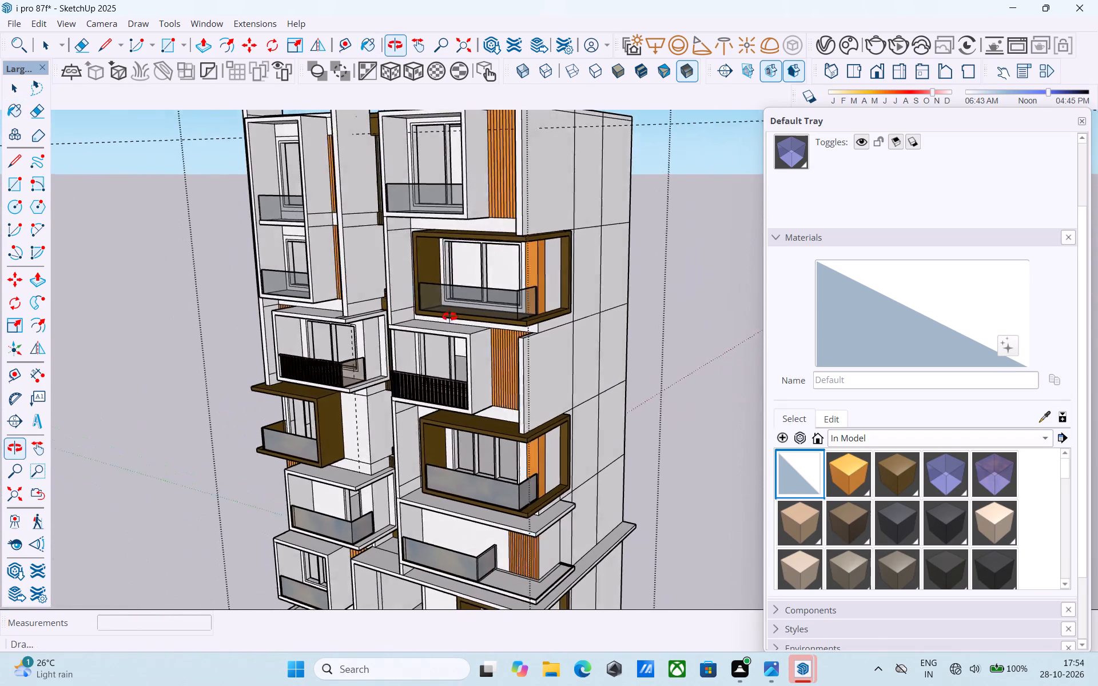
middle_click_drag(449, 317, 487, 304)
key("space")
scroll(634, 282, "down", 4)
middle_click_drag(631, 282, 595, 297)
left_click(684, 313)
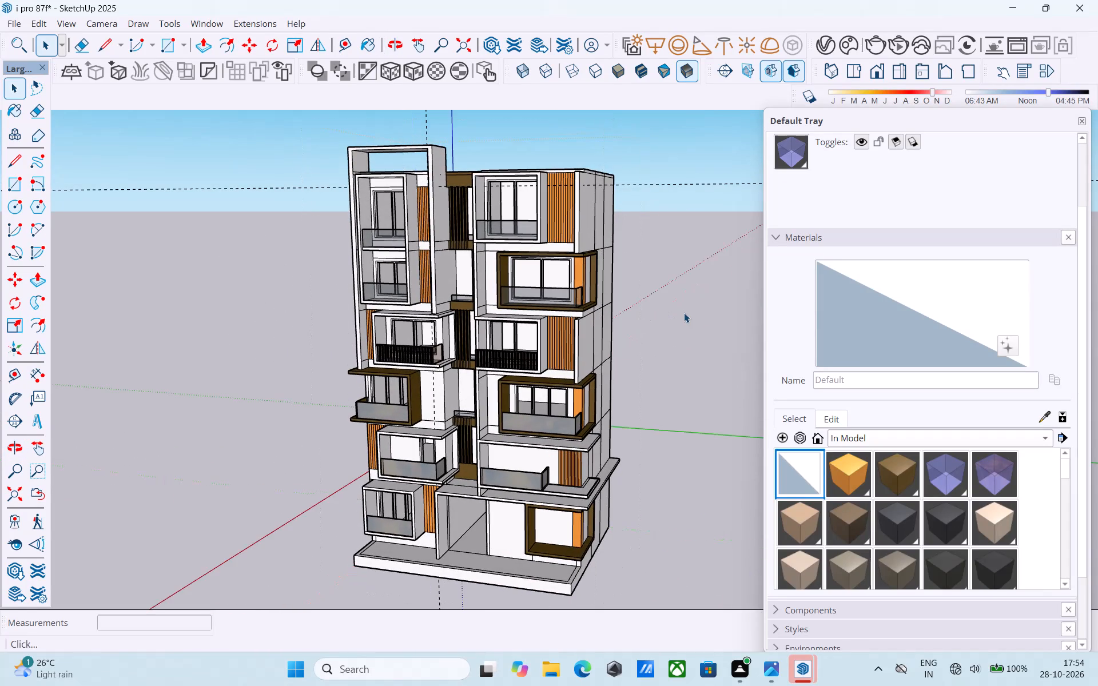
key("ctrl+s")
Render a corner view of the whole building with V-Ray, examine the image and close the frame buffer.
middle_click_drag(497, 303, 535, 325)
scroll(386, 352, "down", 3)
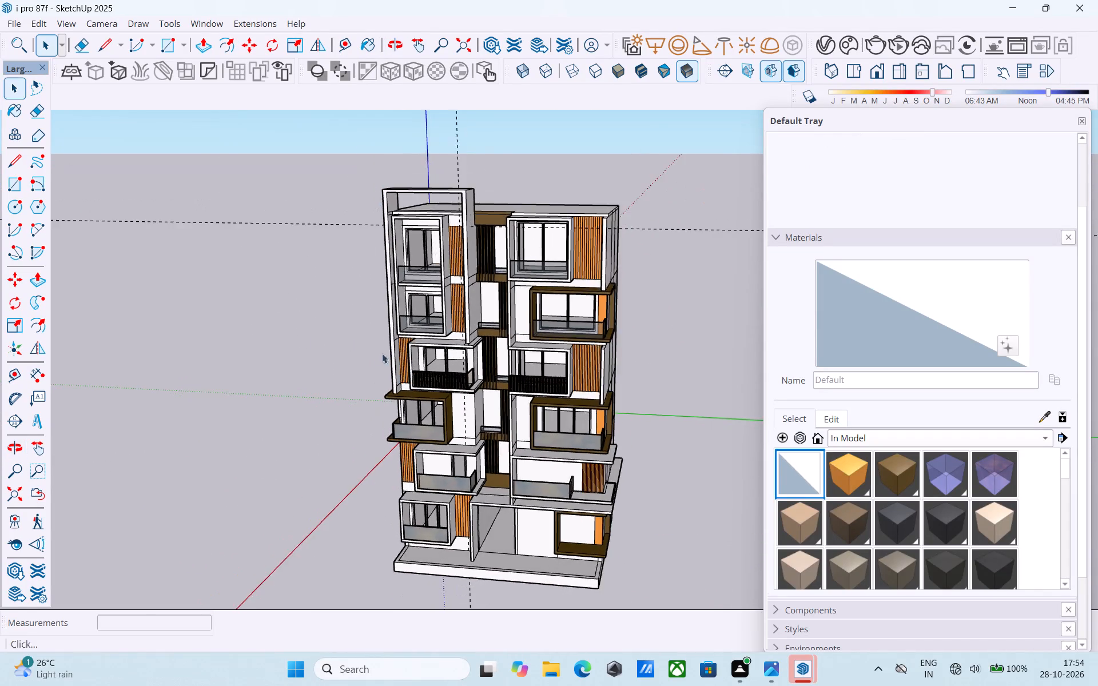
middle_click_drag(377, 355, 447, 353)
scroll(546, 381, "up", 4)
middle_click_drag(546, 381, 537, 366)
middle_click_drag(540, 375, 518, 361)
scroll(518, 354, "down", 5)
middle_click_drag(509, 353, 502, 349)
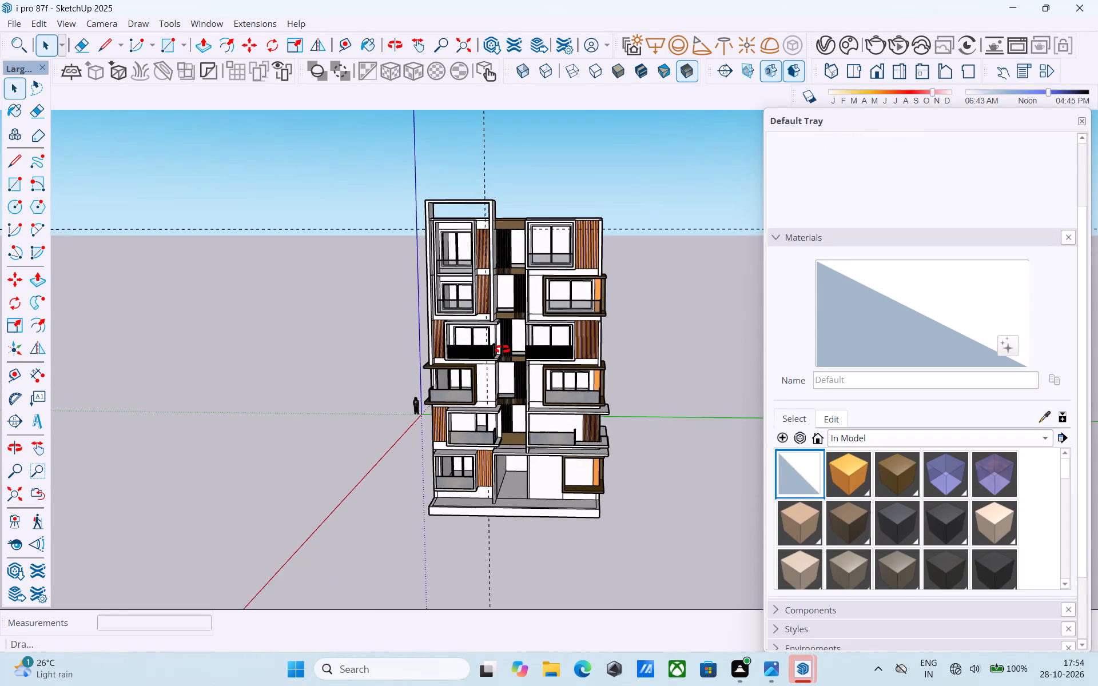
middle_click_drag(502, 349, 502, 348)
middle_click_drag(623, 353, 510, 333)
scroll(348, 370, "up", 4)
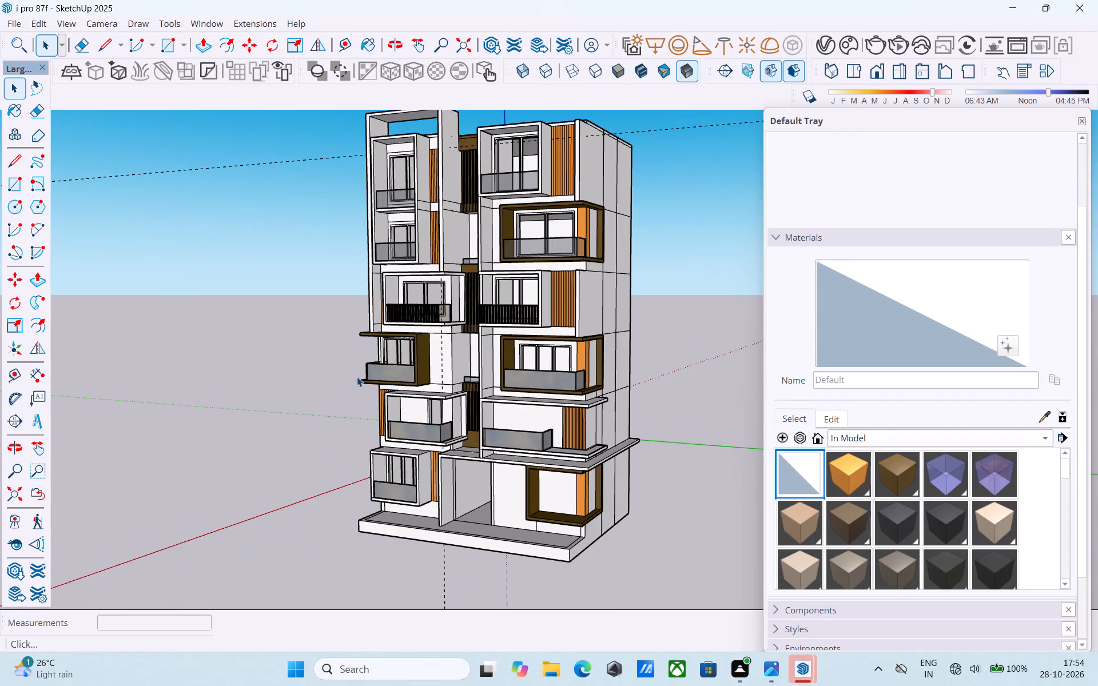
middle_click_drag(355, 380, 363, 409)
scroll(457, 378, "up", 1)
middle_click_drag(457, 378, 448, 409)
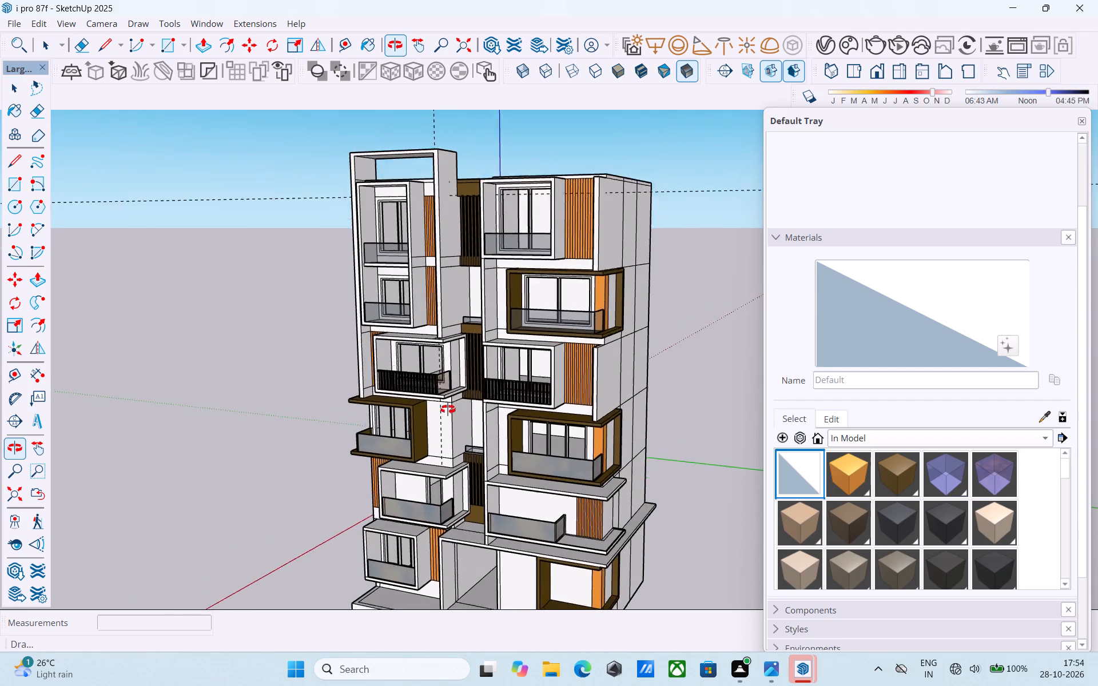
middle_click_drag(448, 409, 450, 394)
scroll(448, 397, "up", 2)
scroll(433, 390, "down", 3, "shift")
middle_click_drag(428, 388, 412, 393, "shift")
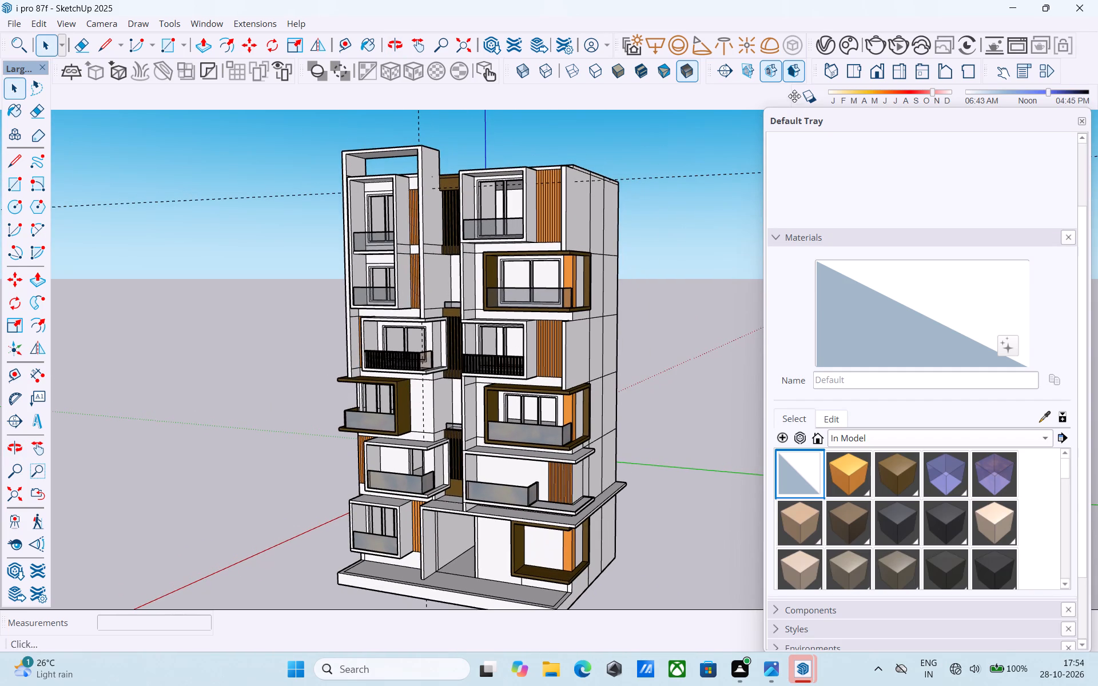
left_click(877, 39)
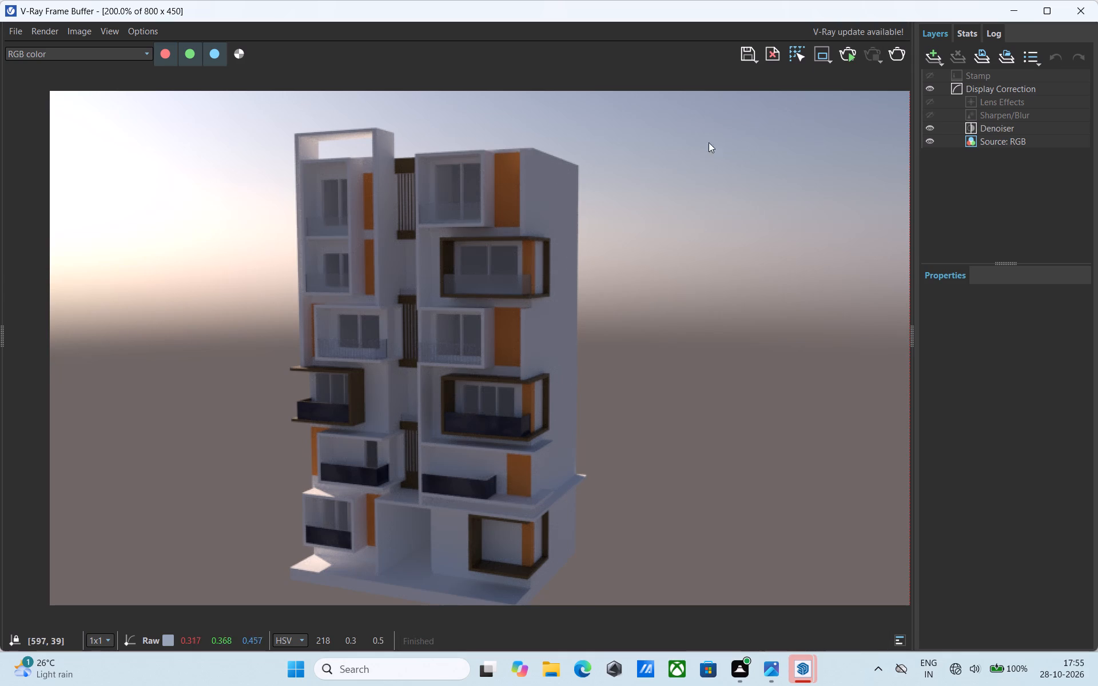
scroll(417, 508, "down", 2)
scroll(434, 405, "up", 2)
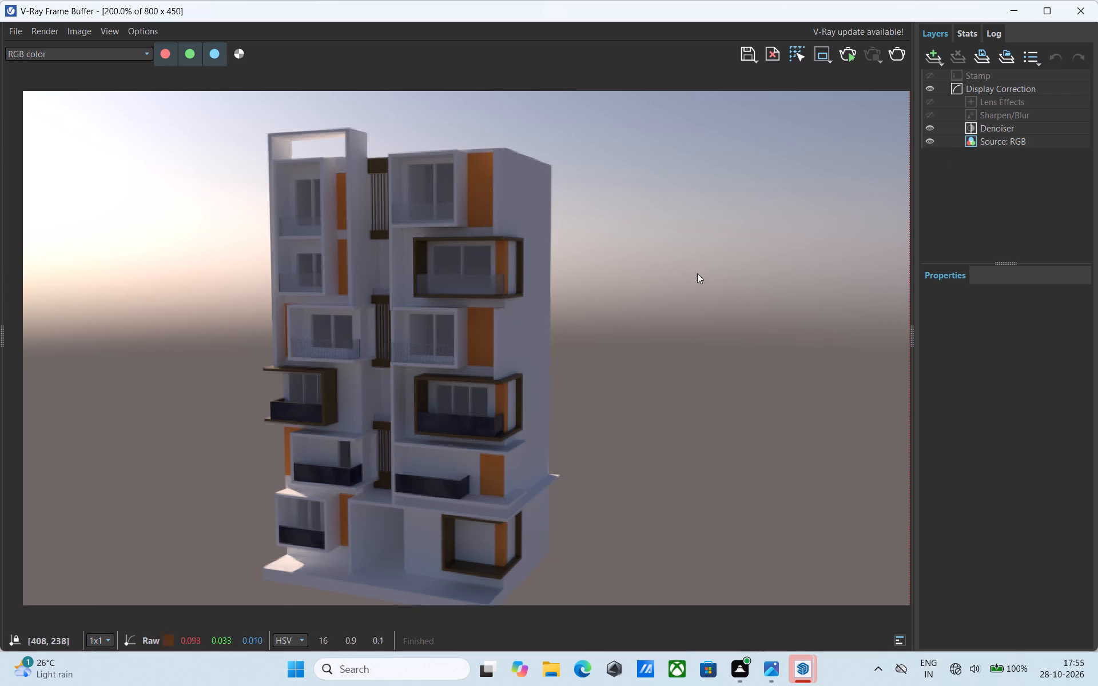
left_click(1093, 1)
Open the building group for editing and erase the horizontal and vertical dashed guide lines around it.
scroll(592, 277, "down", 3)
middle_click_drag(558, 279, 620, 289)
double_click(605, 291)
scroll(508, 281, "down", 2)
middle_click(504, 279)
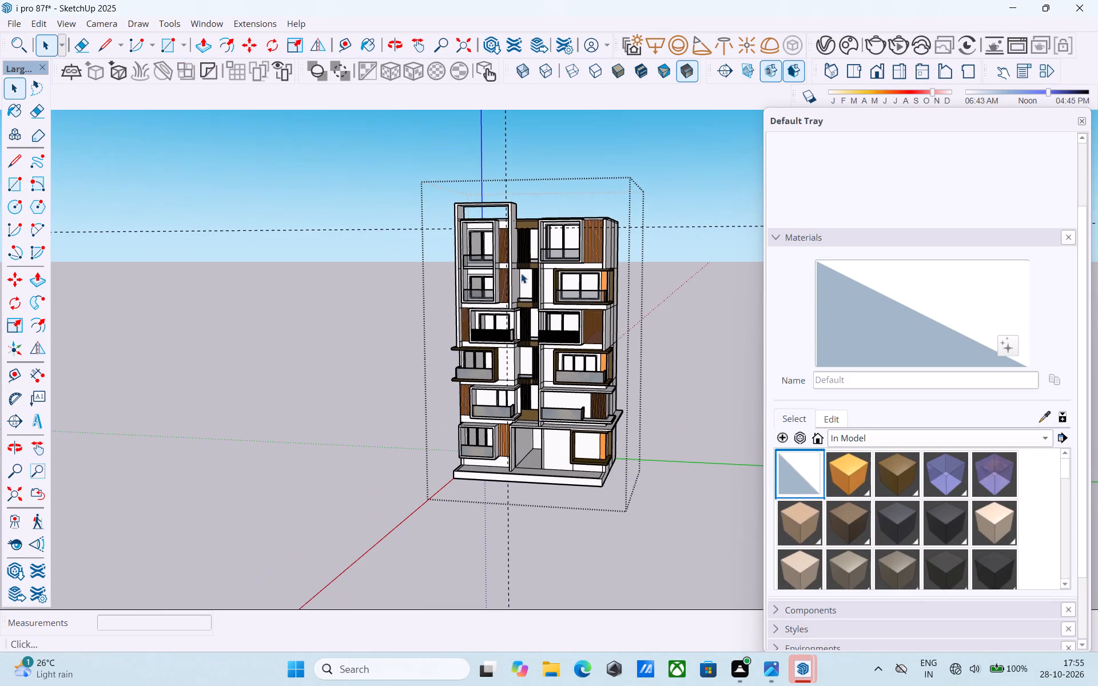
key("e")
left_click_drag(679, 224, 679, 237)
left_click_drag(546, 139, 484, 138)
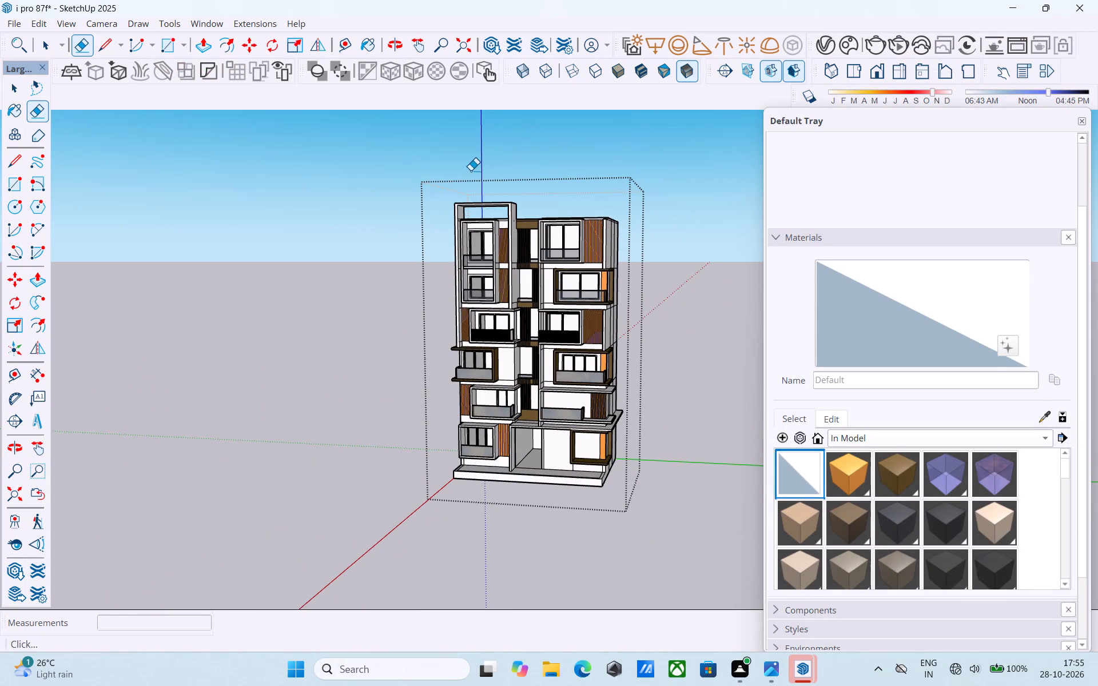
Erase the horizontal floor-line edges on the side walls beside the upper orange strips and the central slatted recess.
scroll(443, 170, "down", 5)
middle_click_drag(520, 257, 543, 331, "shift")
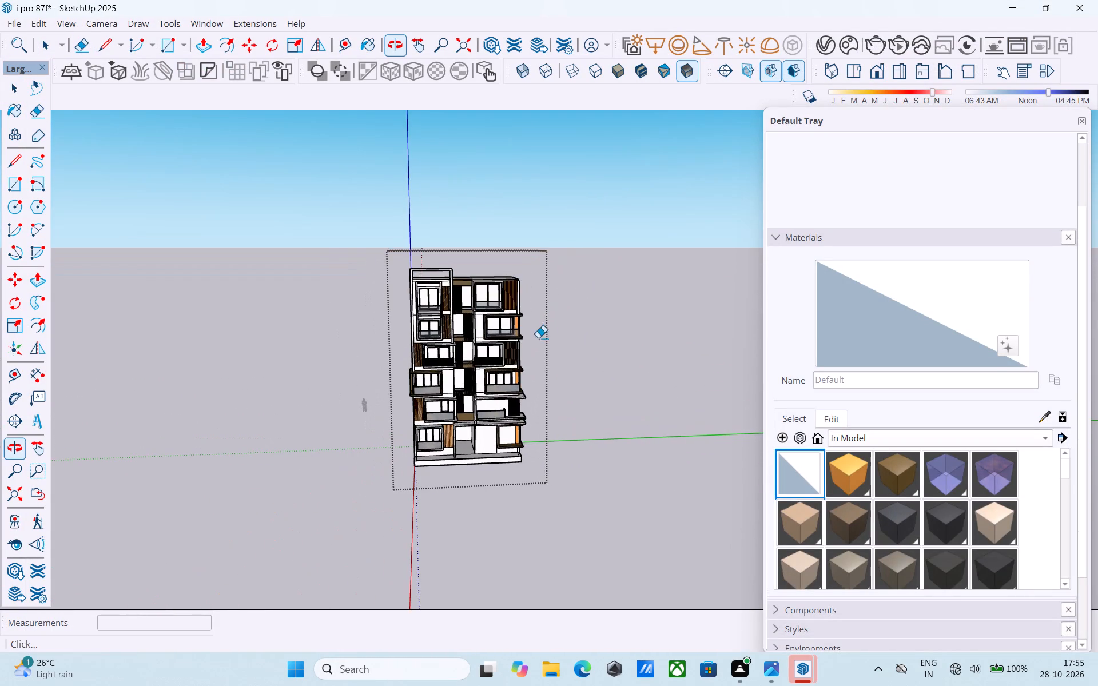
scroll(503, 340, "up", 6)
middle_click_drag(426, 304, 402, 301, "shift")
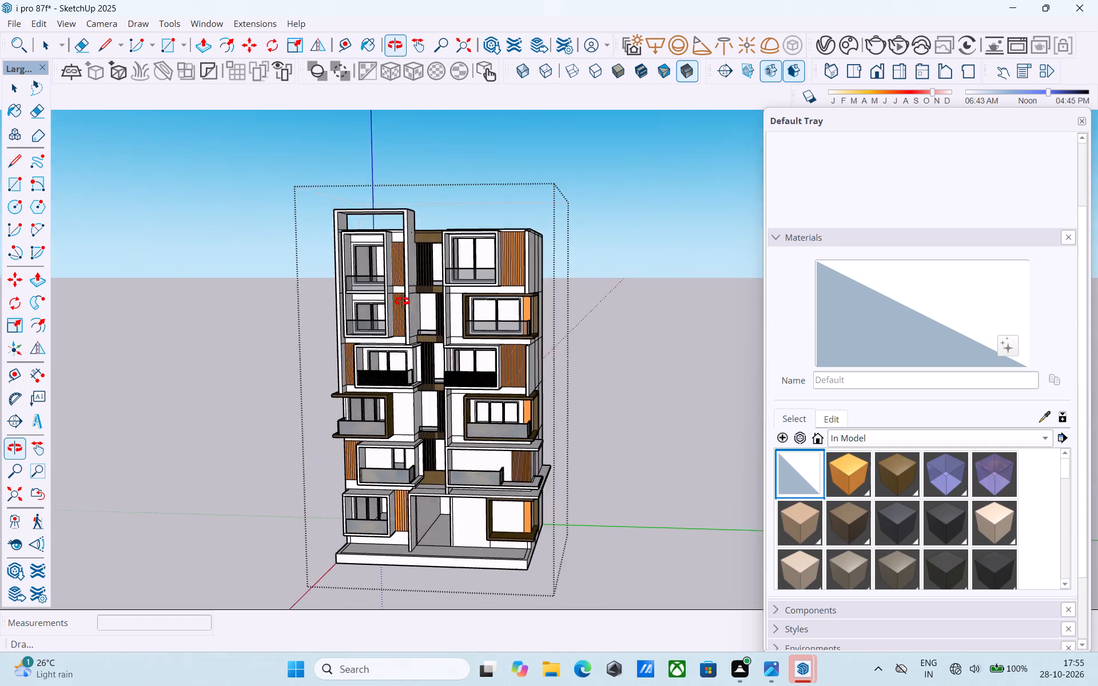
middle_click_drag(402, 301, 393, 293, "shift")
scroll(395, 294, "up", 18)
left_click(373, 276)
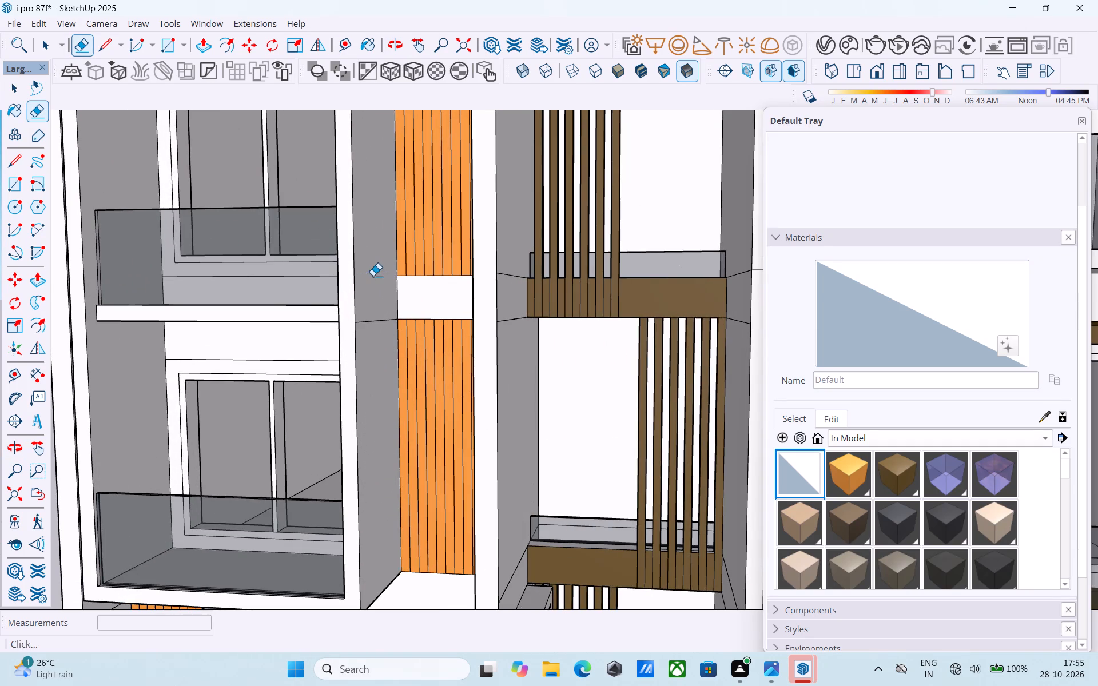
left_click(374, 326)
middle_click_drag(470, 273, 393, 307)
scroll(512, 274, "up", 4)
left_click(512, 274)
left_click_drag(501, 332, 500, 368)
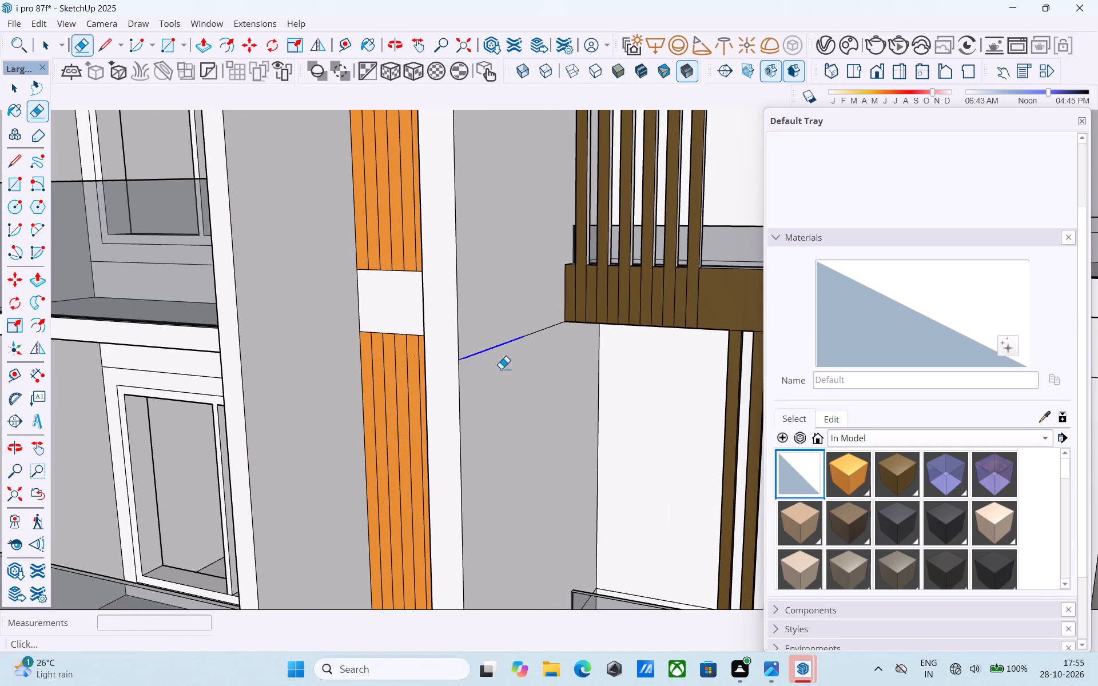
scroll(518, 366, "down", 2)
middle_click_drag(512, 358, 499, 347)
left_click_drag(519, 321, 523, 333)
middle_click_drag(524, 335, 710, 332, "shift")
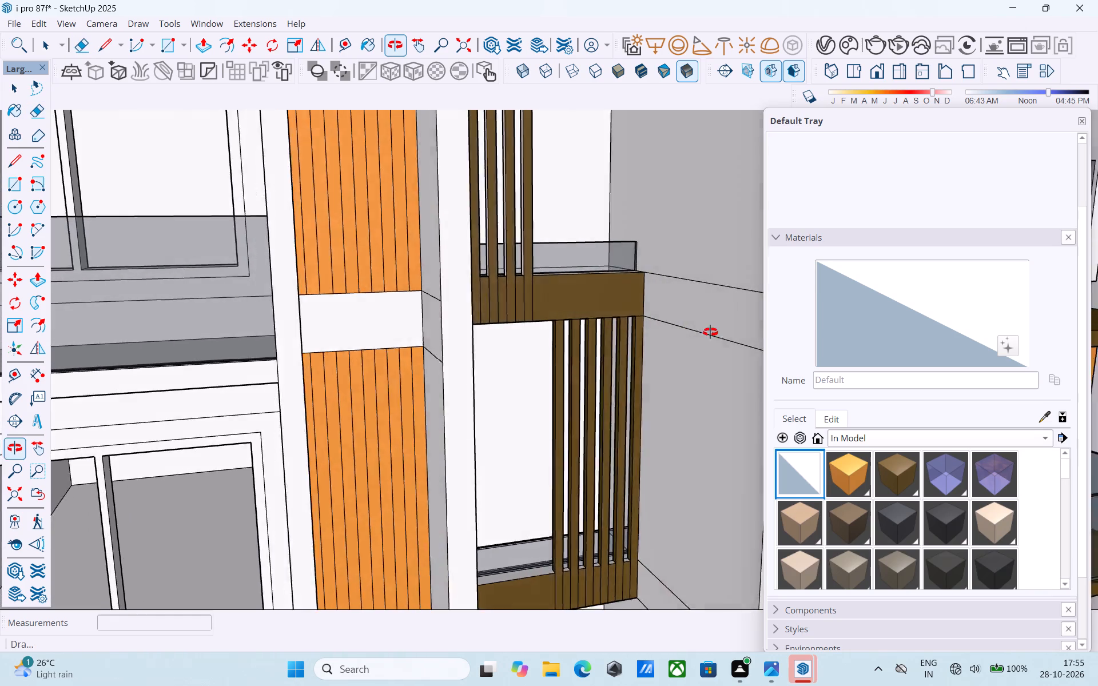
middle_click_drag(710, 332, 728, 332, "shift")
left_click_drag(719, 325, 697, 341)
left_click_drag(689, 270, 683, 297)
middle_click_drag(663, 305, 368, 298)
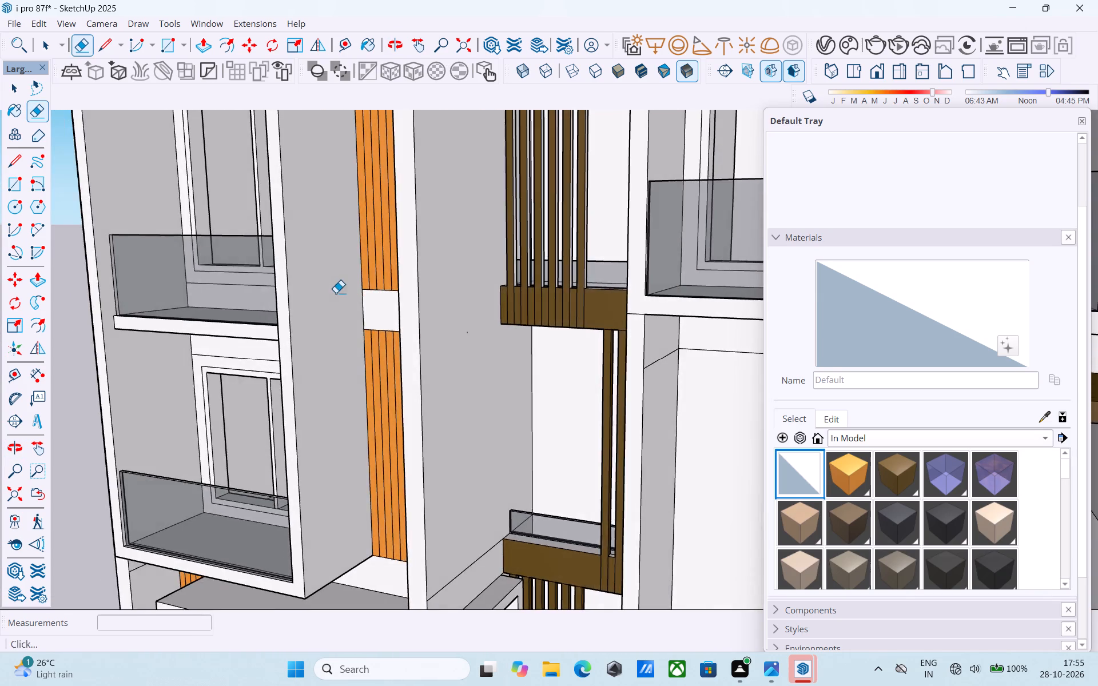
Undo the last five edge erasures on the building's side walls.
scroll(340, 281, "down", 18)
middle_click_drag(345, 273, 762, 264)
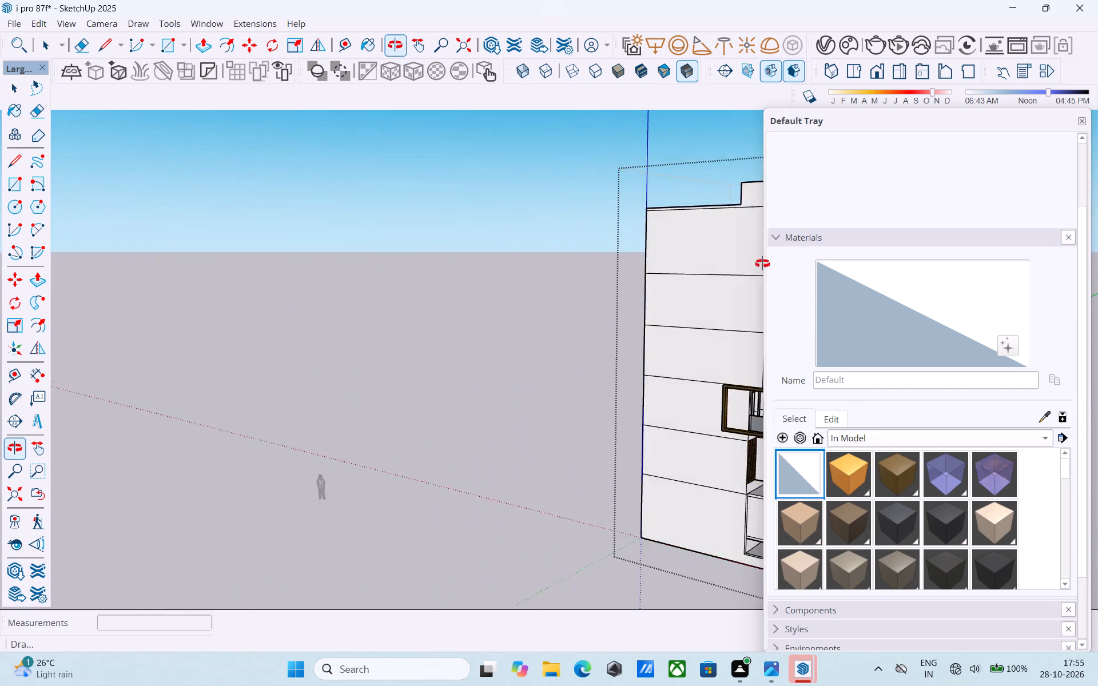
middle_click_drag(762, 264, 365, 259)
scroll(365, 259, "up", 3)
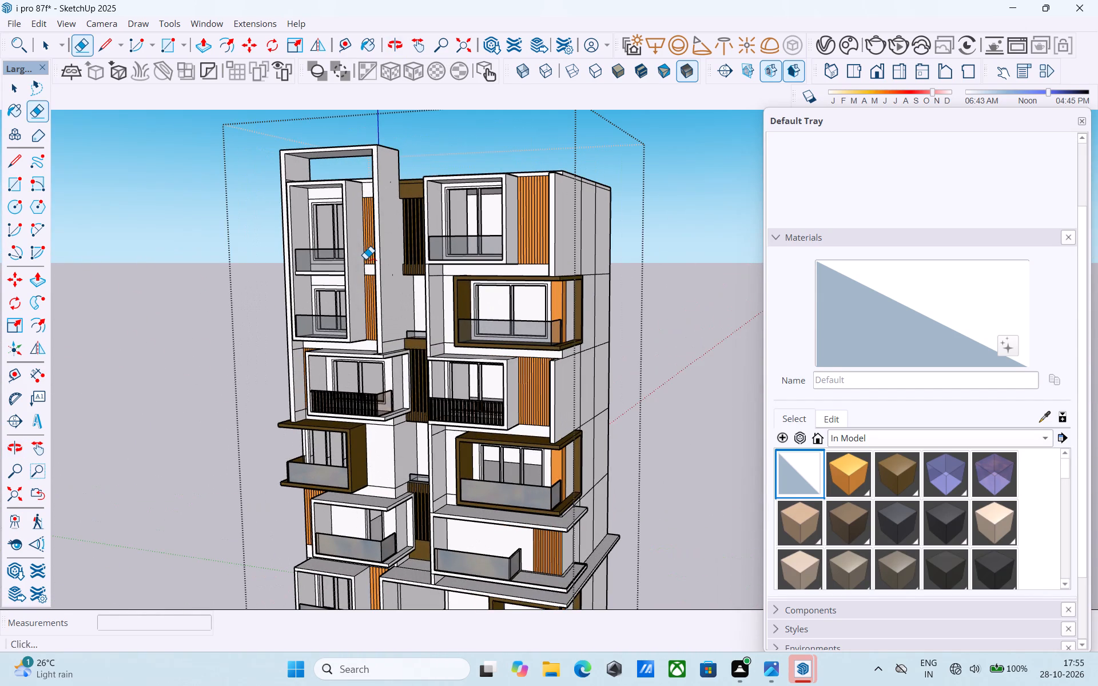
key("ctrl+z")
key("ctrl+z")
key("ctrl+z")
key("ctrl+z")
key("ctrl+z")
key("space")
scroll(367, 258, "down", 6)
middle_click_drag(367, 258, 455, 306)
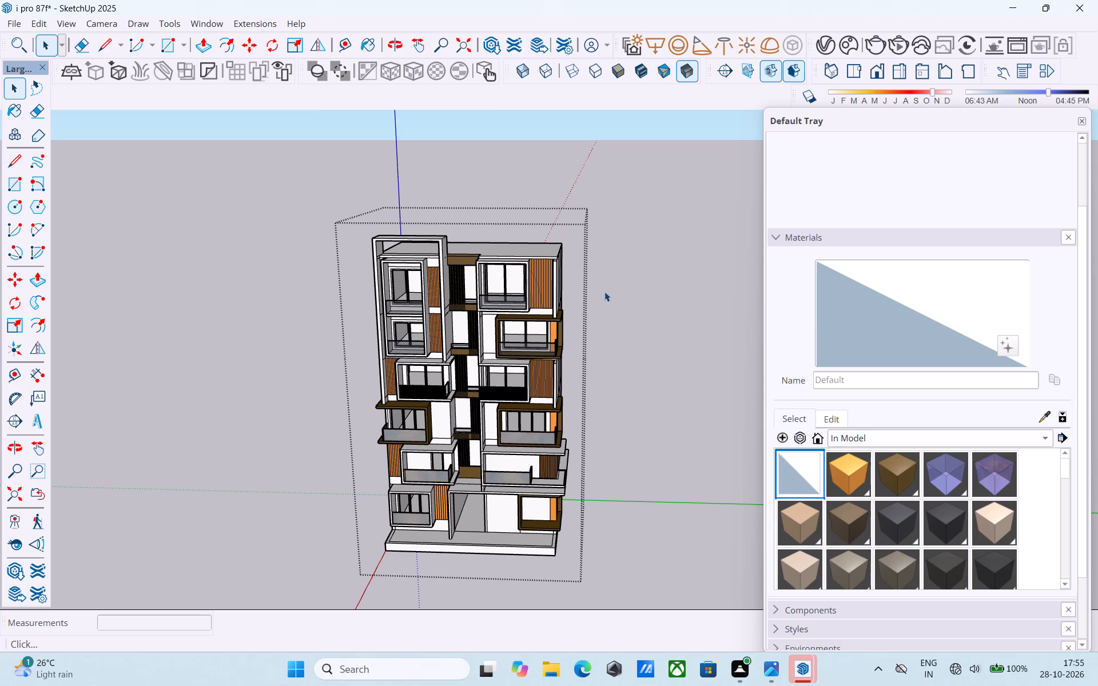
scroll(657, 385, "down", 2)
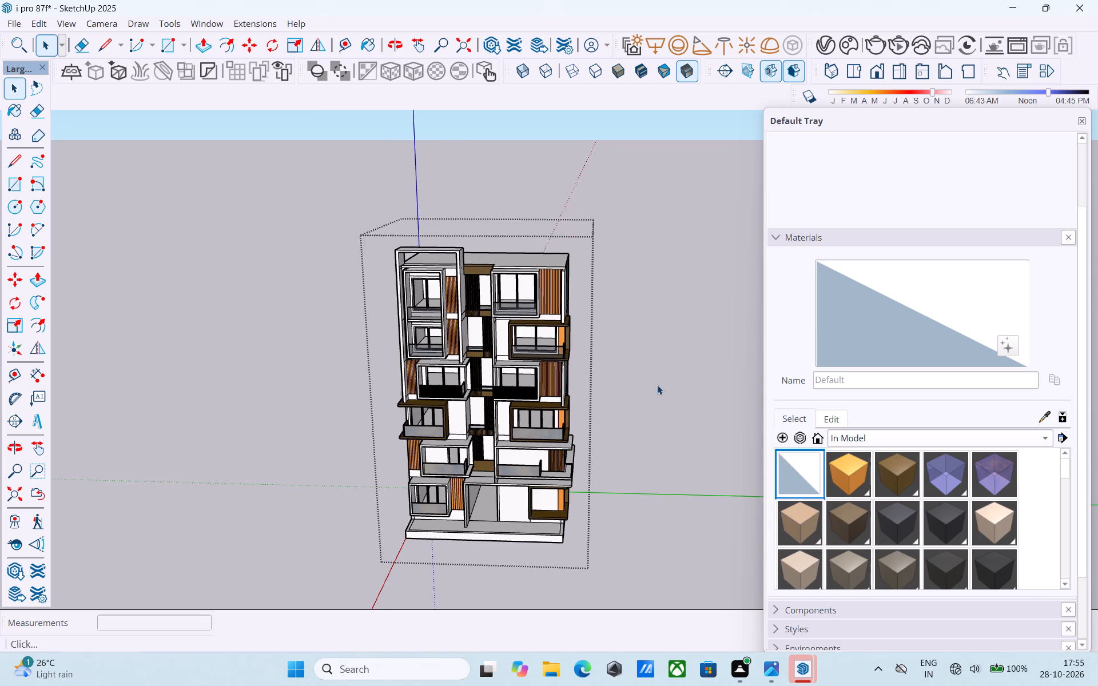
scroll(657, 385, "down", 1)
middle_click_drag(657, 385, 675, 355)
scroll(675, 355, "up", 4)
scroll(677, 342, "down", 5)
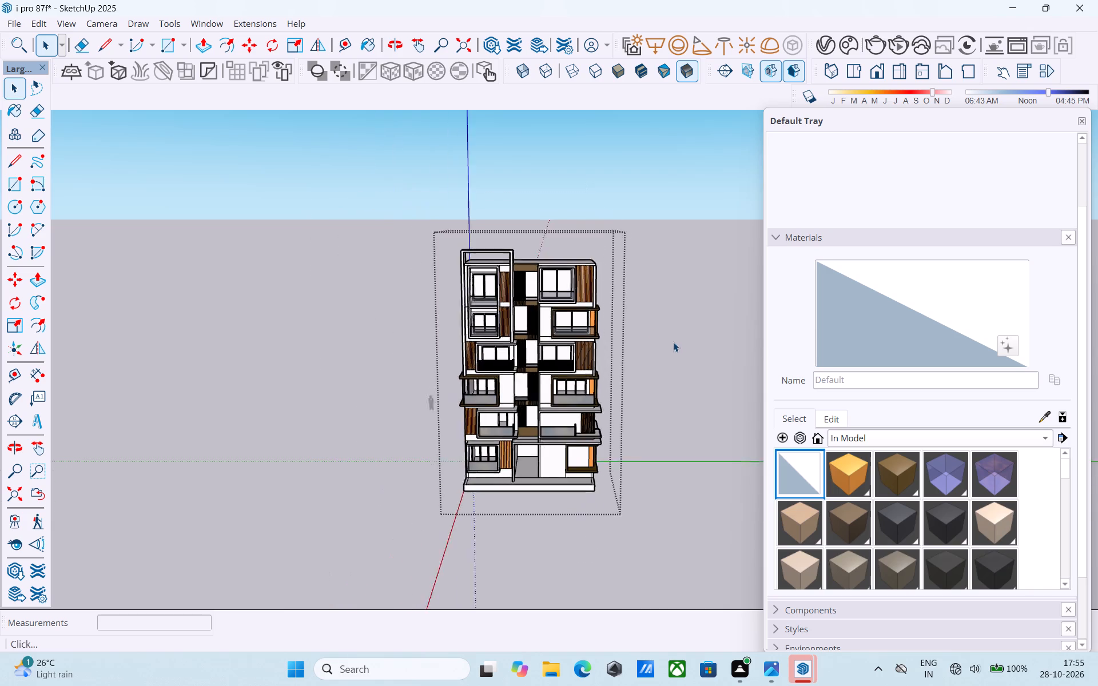
Place a vertical guide 1' in from the back wall's corner edge in the top bay of the central slatted recess.
middle_click_drag(666, 340, 653, 288)
scroll(594, 290, "up", 5)
middle_click_drag(597, 294, 642, 345)
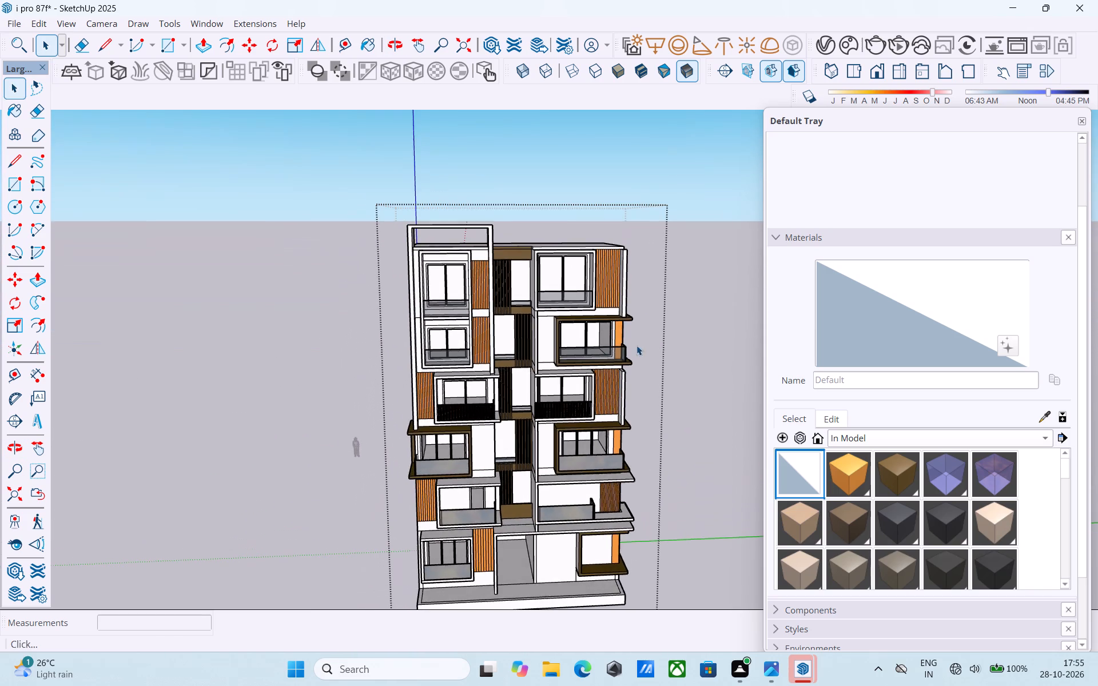
scroll(514, 288, "up", 17)
middle_click_drag(522, 299, 523, 306)
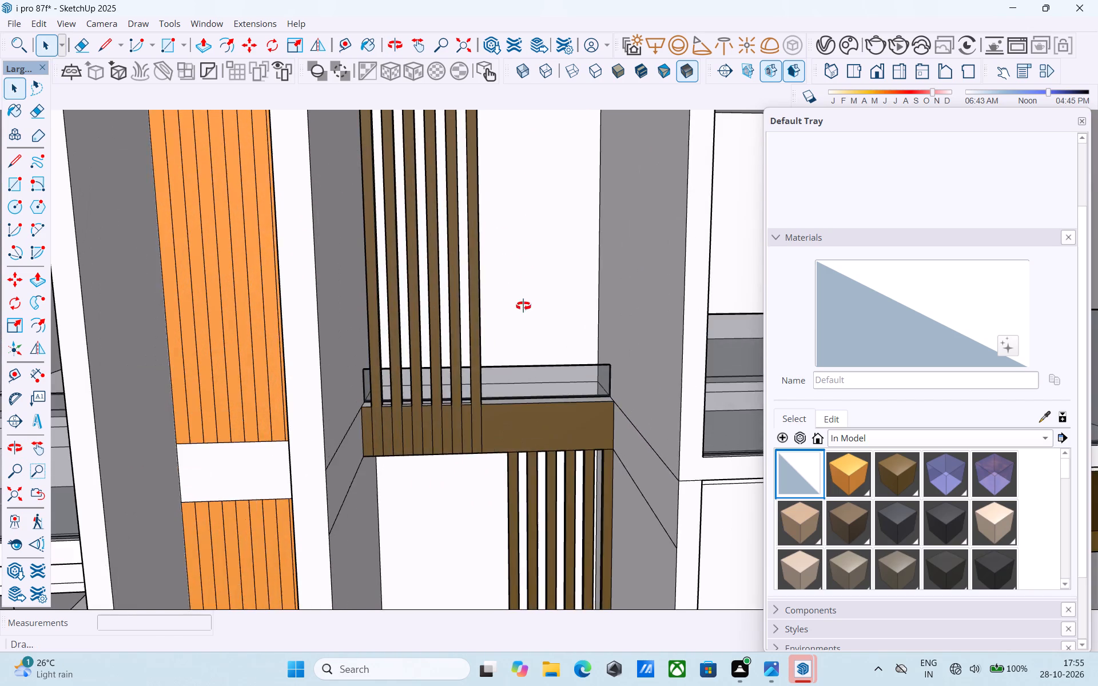
middle_click_drag(523, 306, 534, 498)
scroll(628, 341, "up", 8)
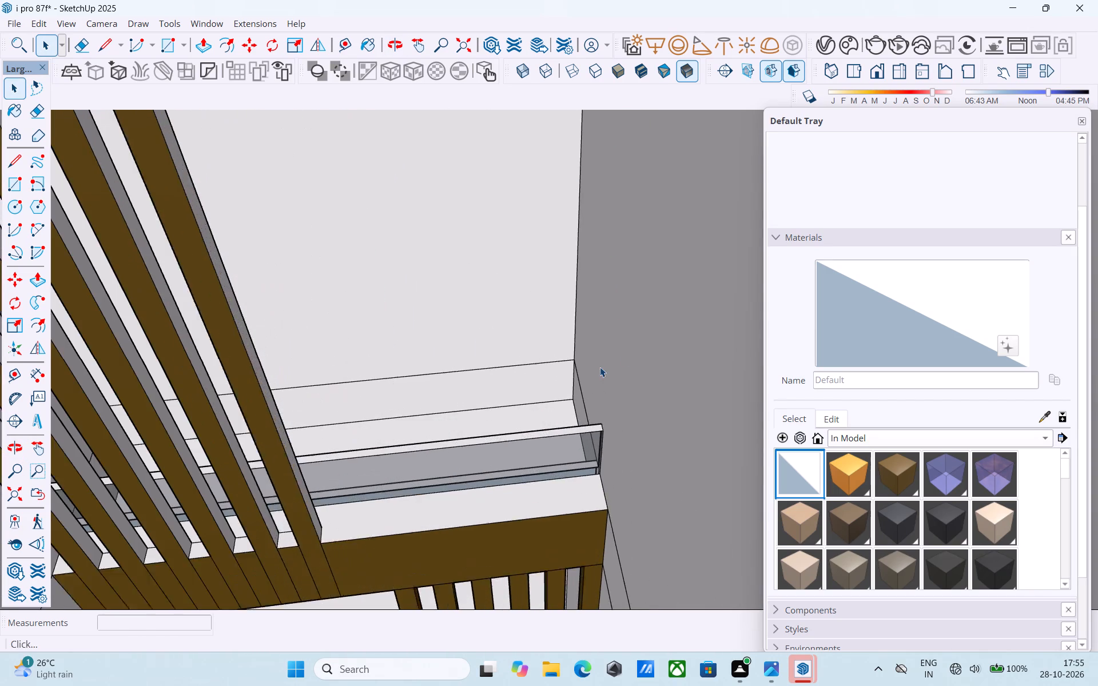
scroll(600, 367, "up", 2)
middle_click_drag(587, 378, 583, 365)
key("t")
left_click(571, 330)
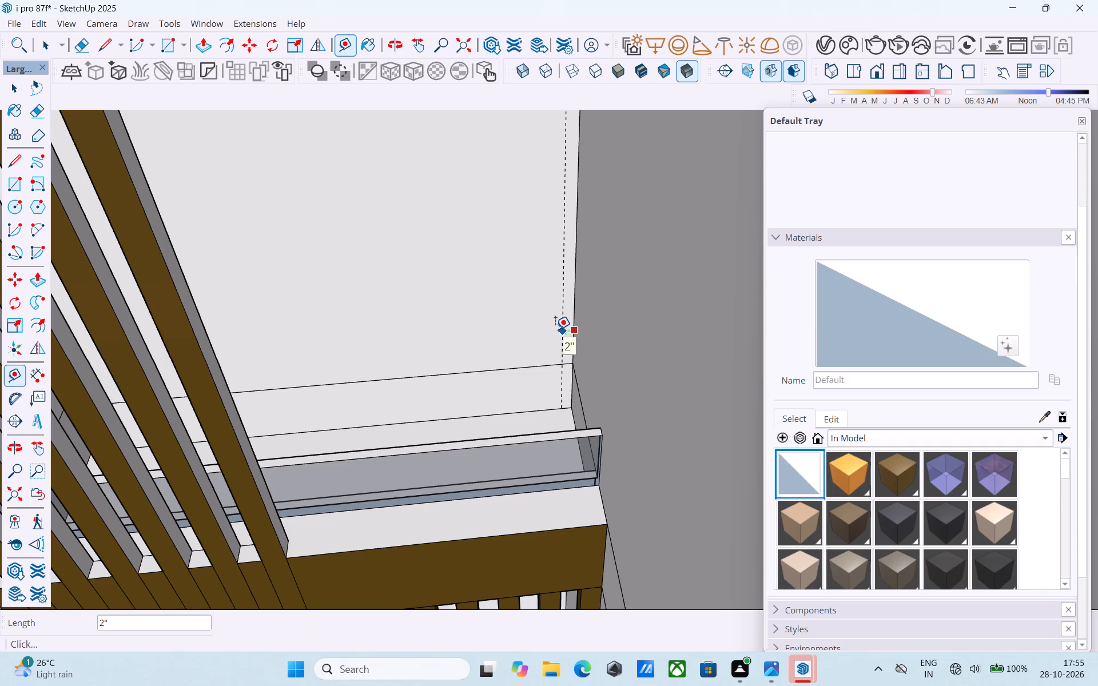
type("1'")
key("Return")
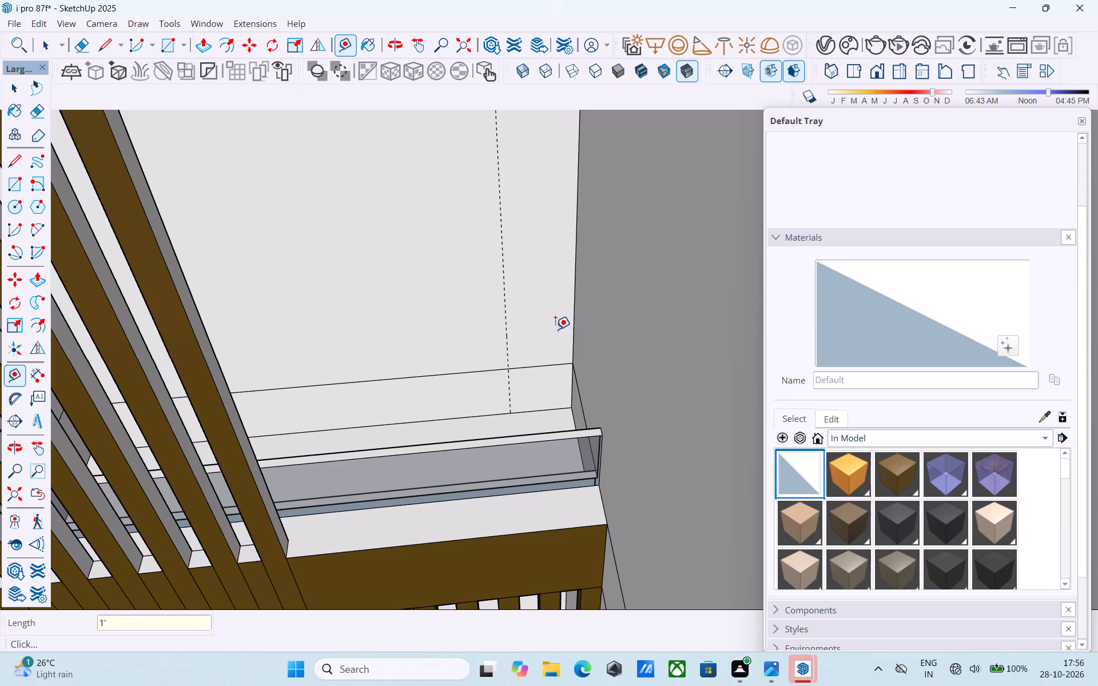
Erase the horizontal edge crossing the recess's back wall just above the glass railing.
key("e")
left_click_drag(441, 363, 439, 390)
key("space")
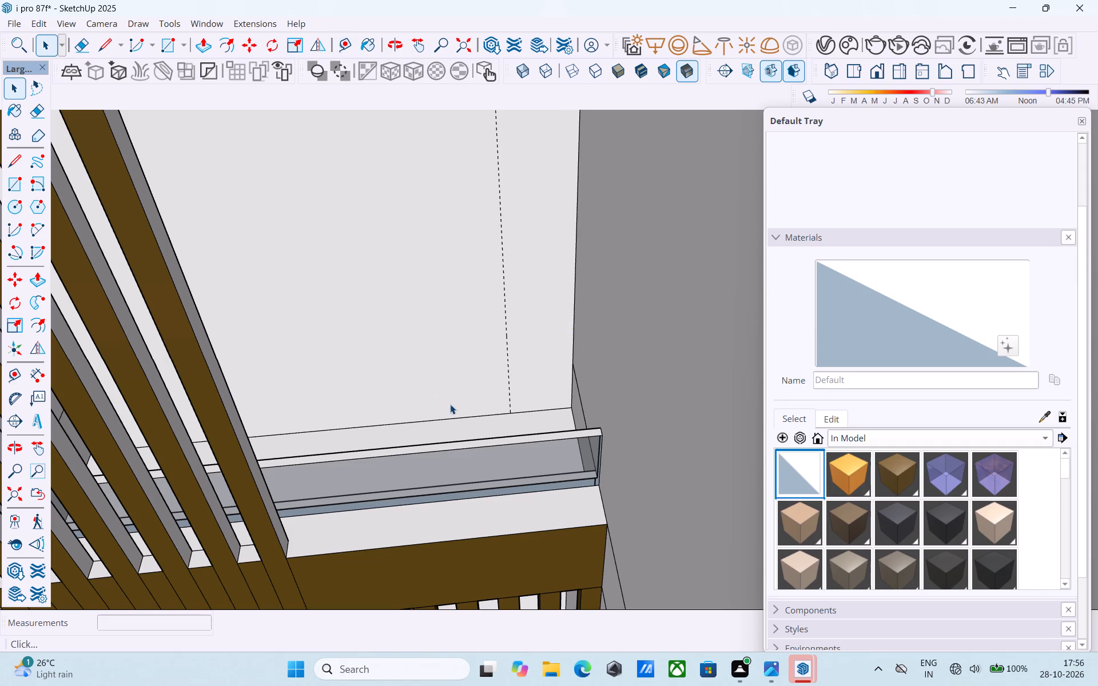
Draw a 3' by 7' upright rectangle on the recess's back wall, starting from the foot of the guide.
key("r")
left_click(510, 414)
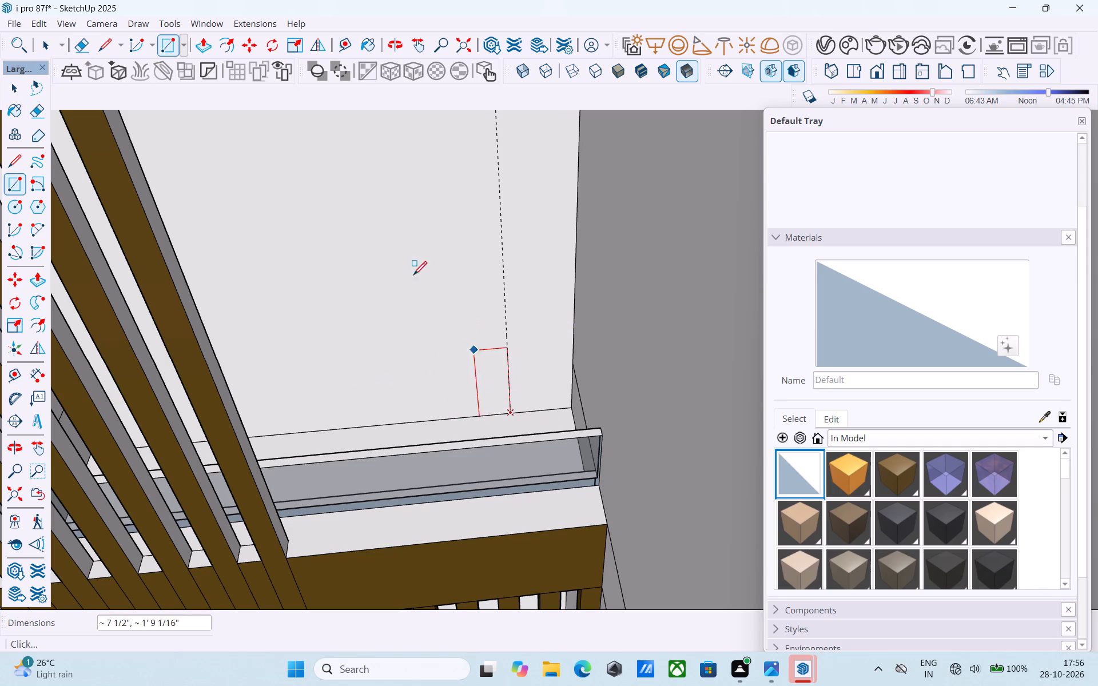
type("7',3'")
key("Return")
type("3',7'")
key("Return")
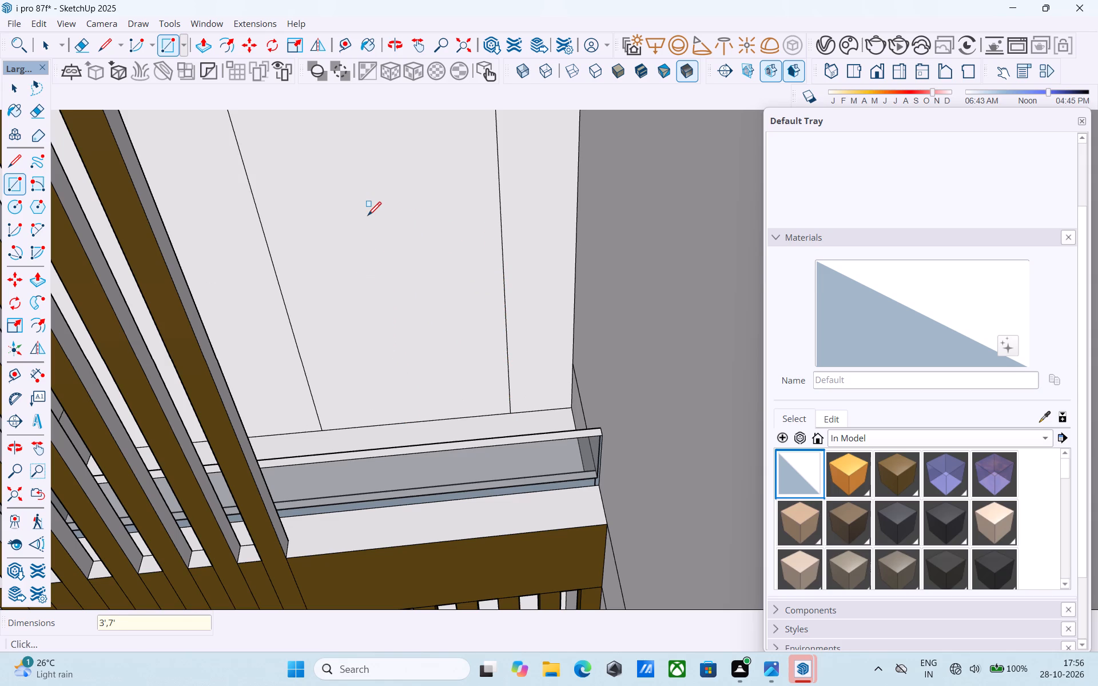
key("space")
Offset the new rectangle's outline 3" inward to form a frame border.
scroll(368, 217, "down", 6)
middle_click_drag(367, 217, 345, 301)
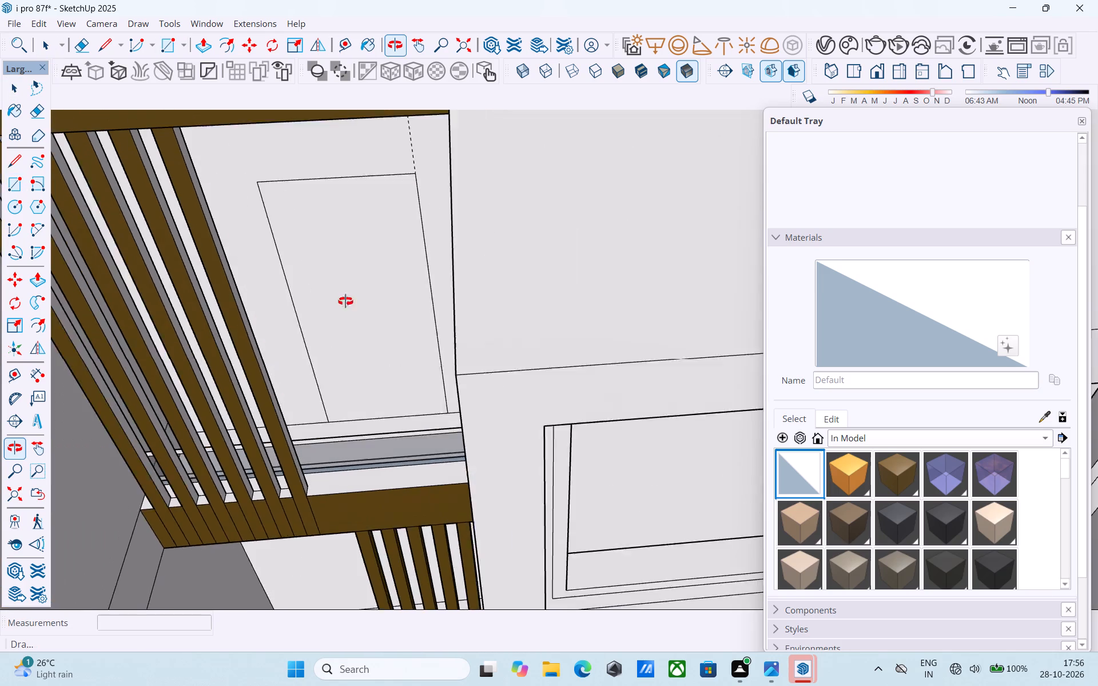
middle_click_drag(345, 301, 358, 258)
left_click(361, 262)
scroll(361, 263, "up", 4)
key("f")
left_click(362, 264)
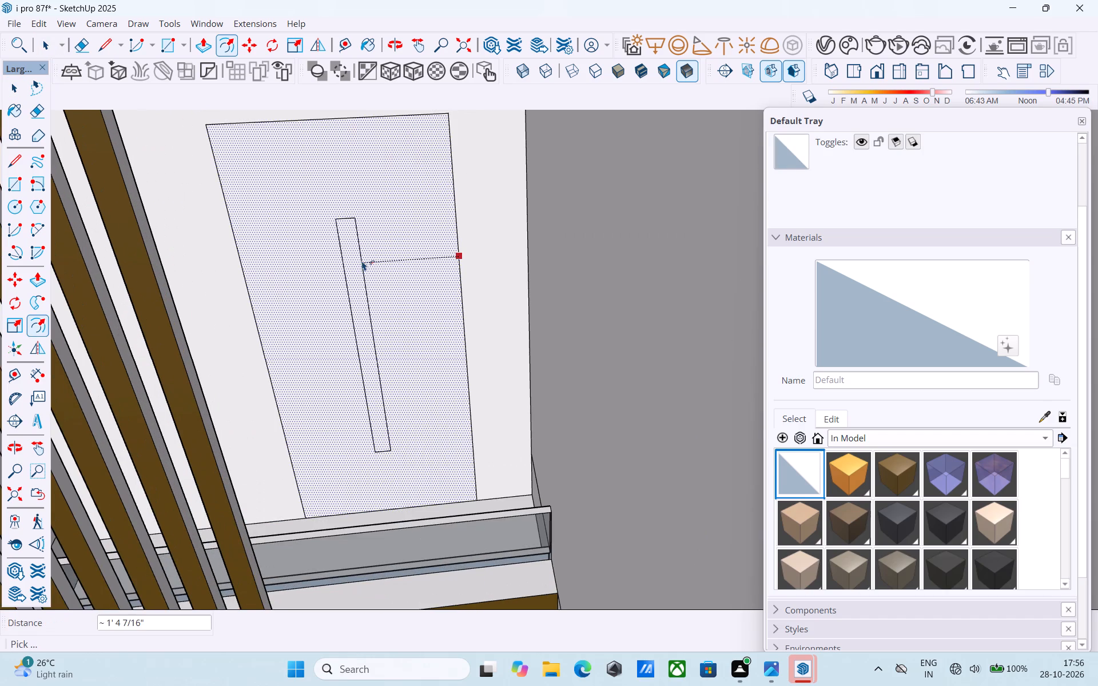
key("3")
key("shift+quotedbl")
key("Return")
key("space")
Push the inner rectangle 9" into the back wall to cut the opening through it.
left_click(364, 254)
scroll(364, 254, "down", 3)
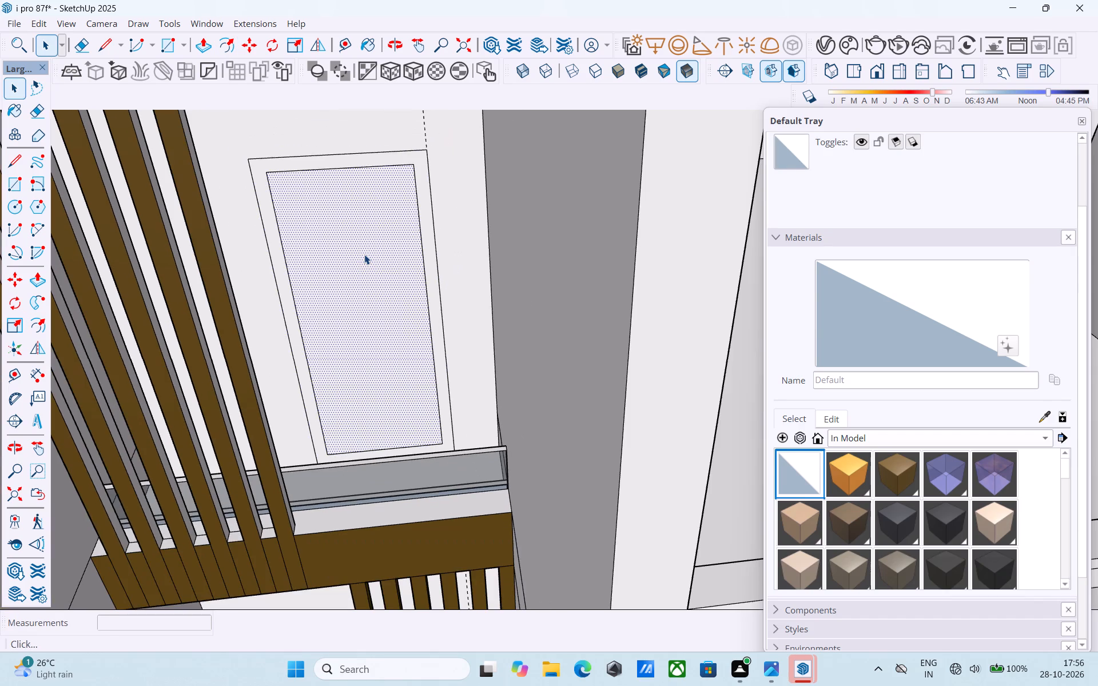
key("p")
left_click(371, 285)
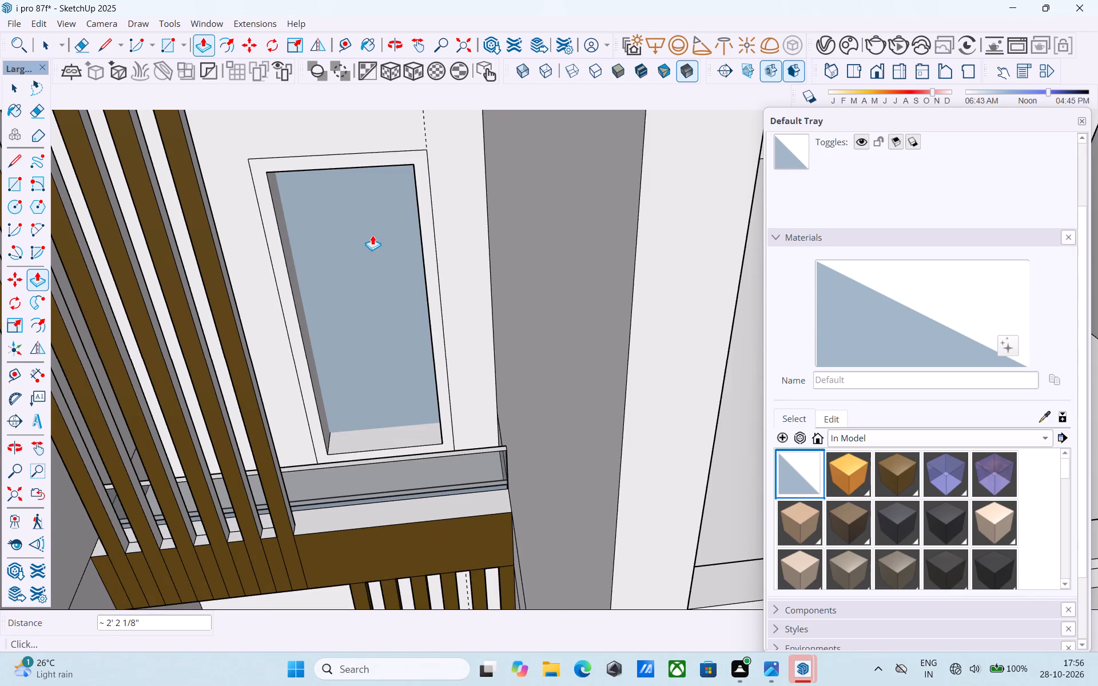
scroll(372, 235, "up", 6)
left_click(366, 205)
scroll(366, 205, "down", 3)
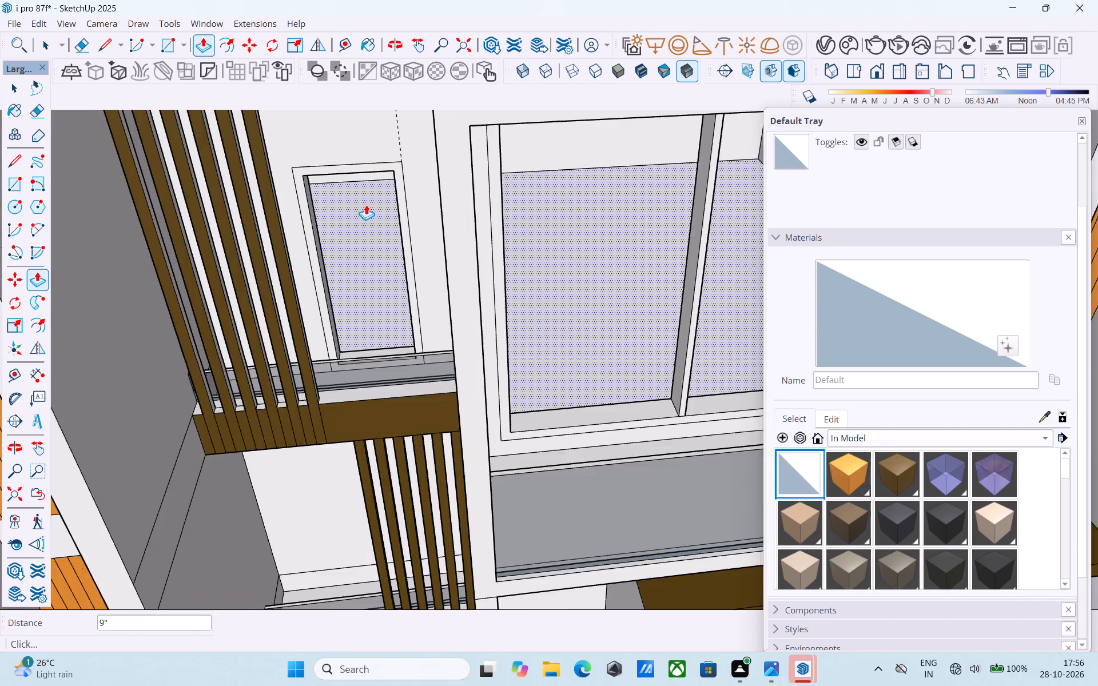
Examine the central slatted recess's lower bays and their back walls from several angles.
scroll(366, 205, "down", 9)
middle_click_drag(384, 393, 384, 341)
middle_click_drag(358, 339, 358, 338)
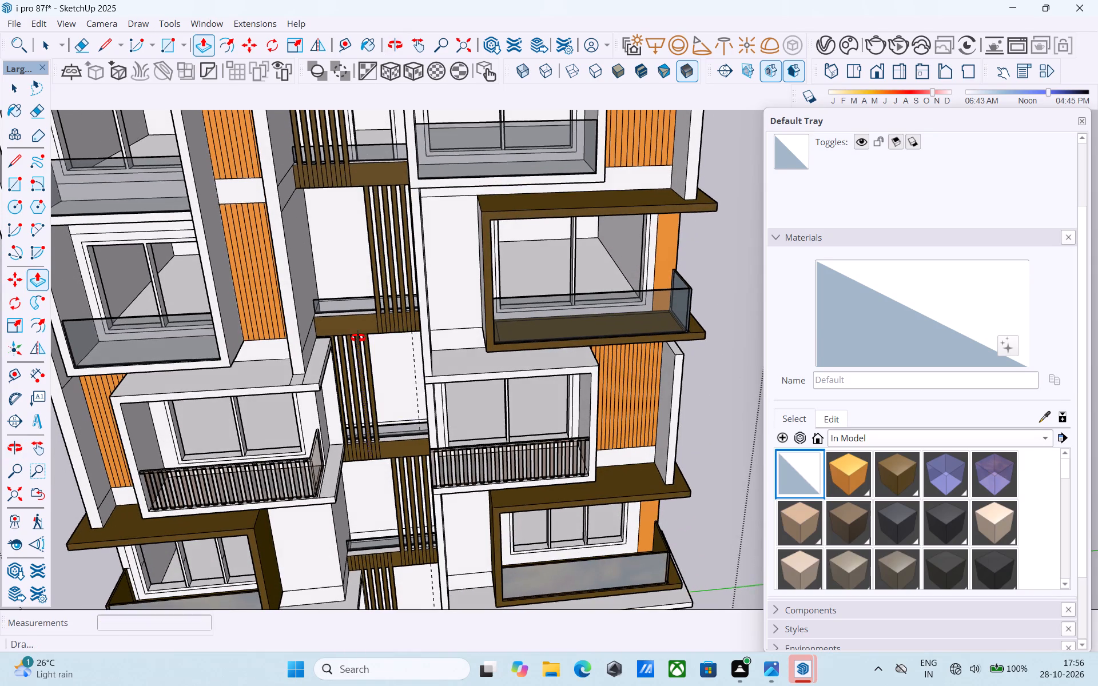
middle_click_drag(358, 338, 369, 343)
scroll(397, 328, "up", 1)
middle_click_drag(396, 327, 335, 468)
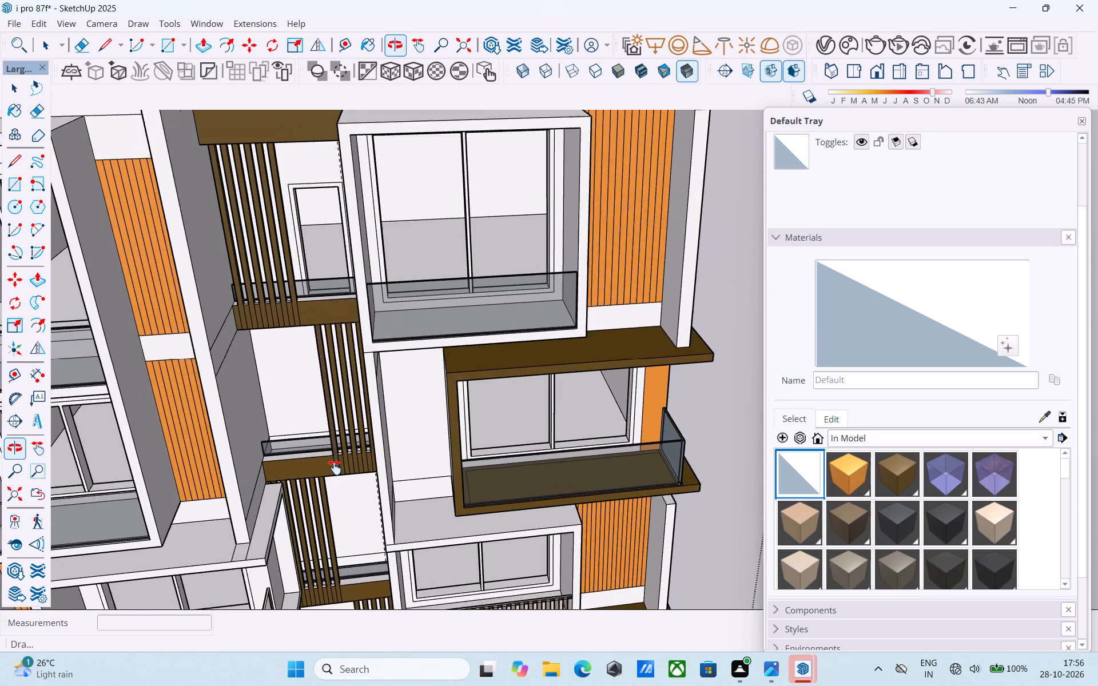
middle_click_drag(335, 468, 415, 434)
scroll(337, 466, "up", 13)
middle_click_drag(336, 442, 376, 474)
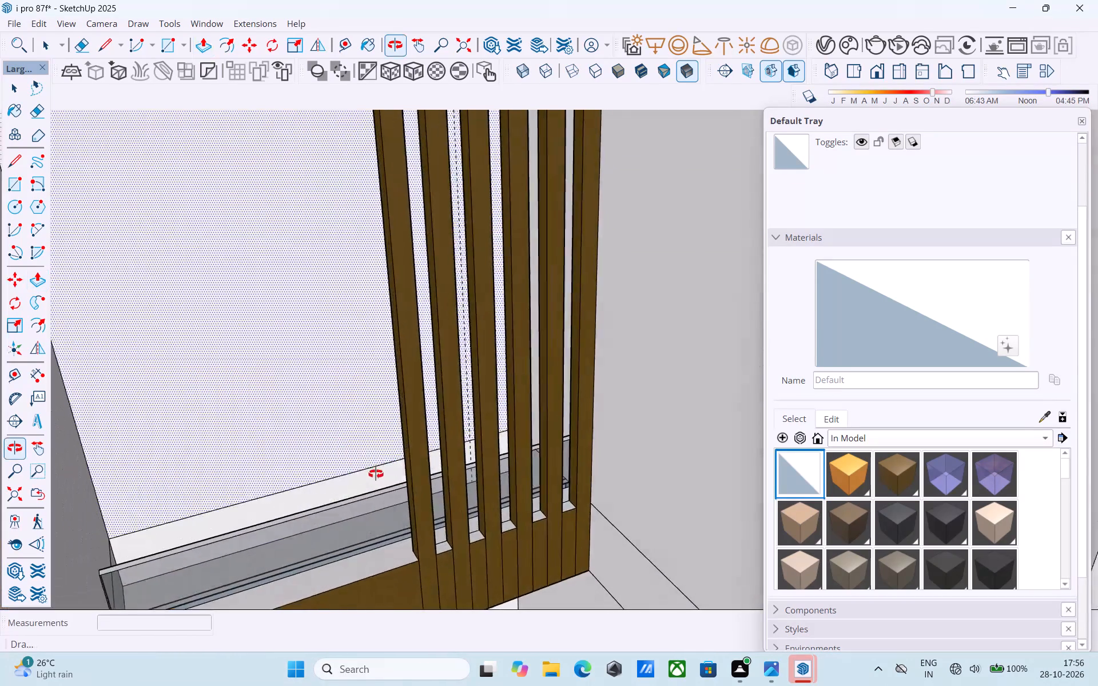
middle_click_drag(376, 474, 304, 482)
scroll(282, 438, "down", 11)
middle_click_drag(365, 409, 380, 468, "shift")
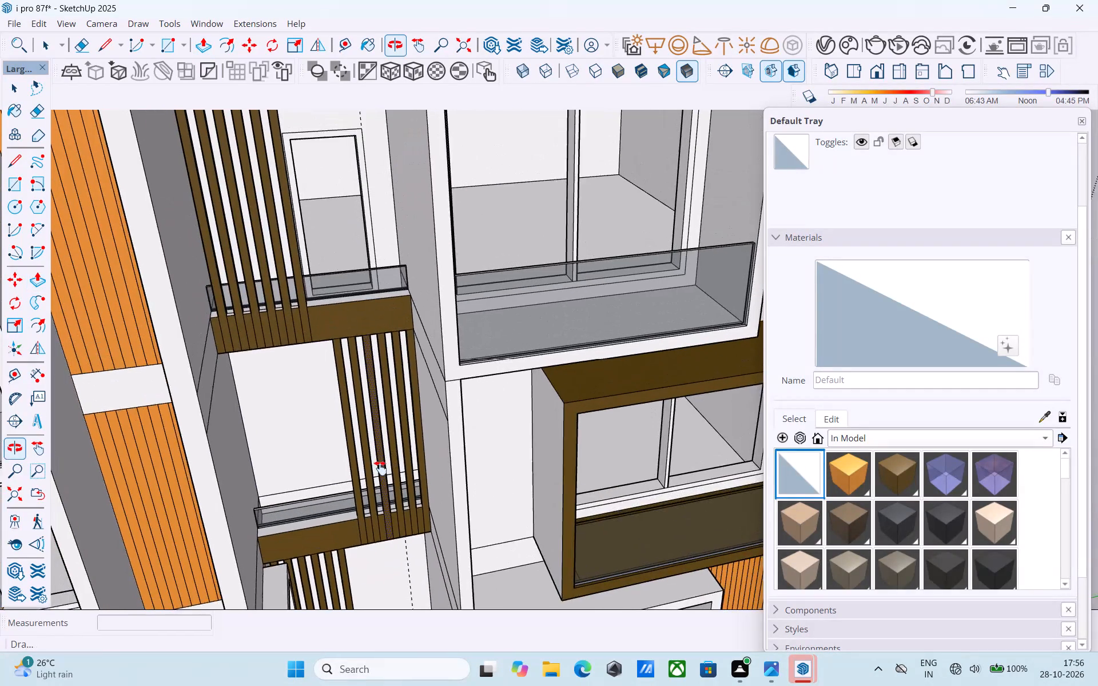
middle_click_drag(380, 468, 434, 456, "shift")
Copy the opening's frame border 10' 6" down onto the recess's back wall one floor below, aligning it by the wall's bottom corner.
key("space")
scroll(345, 138, "up", 7)
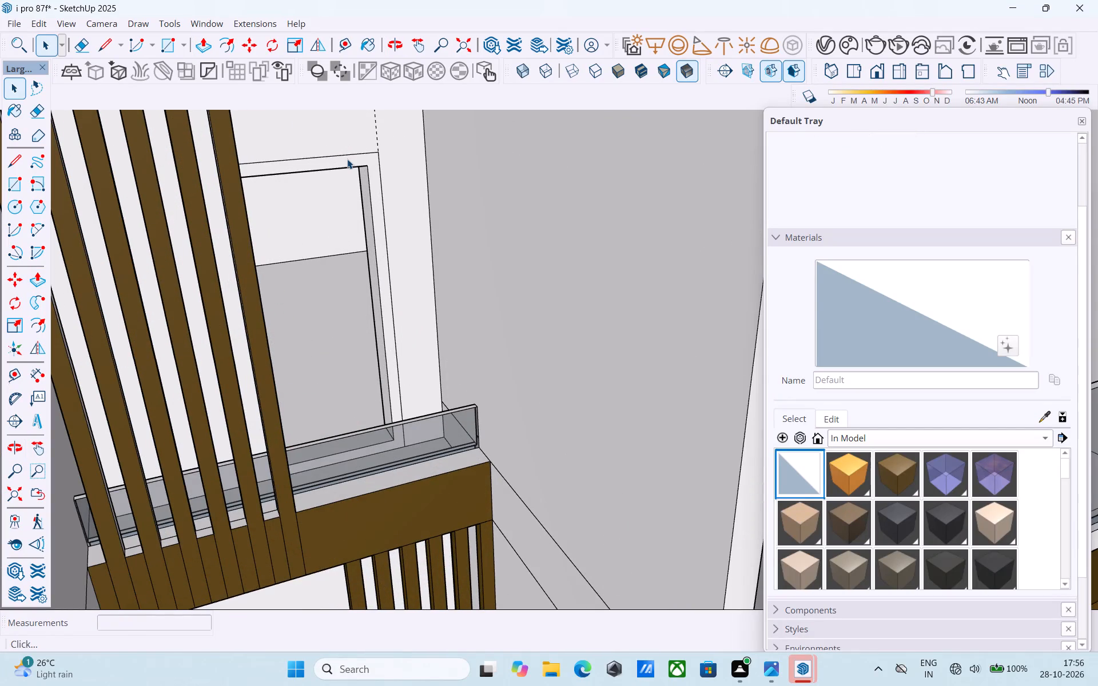
left_click(347, 159)
key("m")
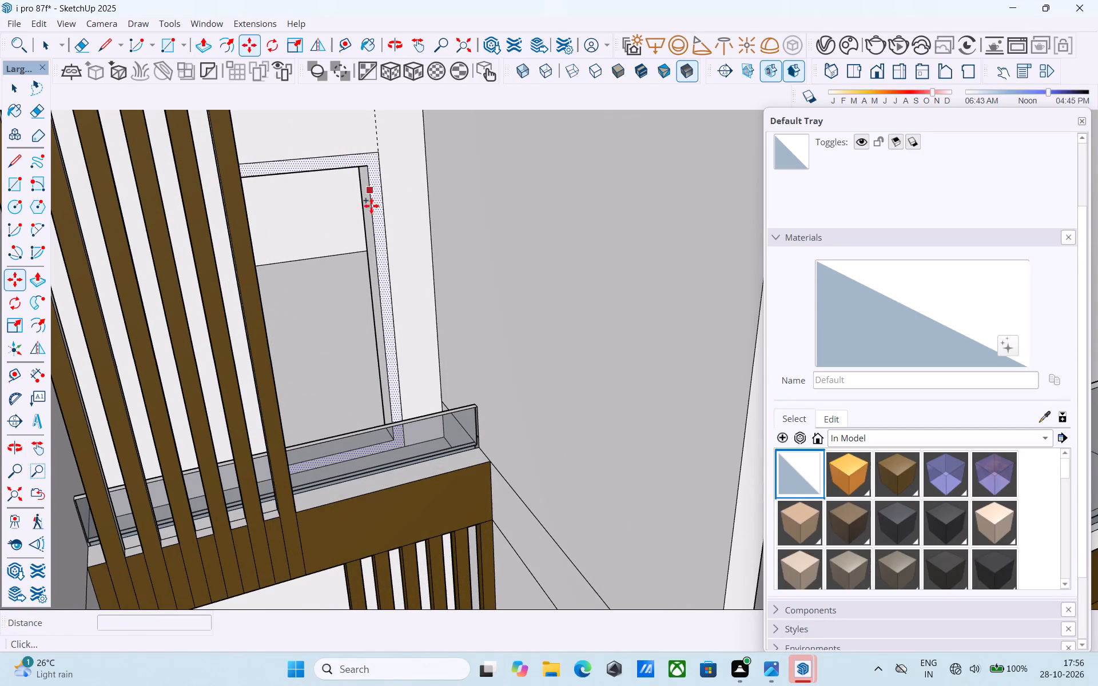
middle_click_drag(373, 229, 366, 231)
scroll(366, 231, "up", 1)
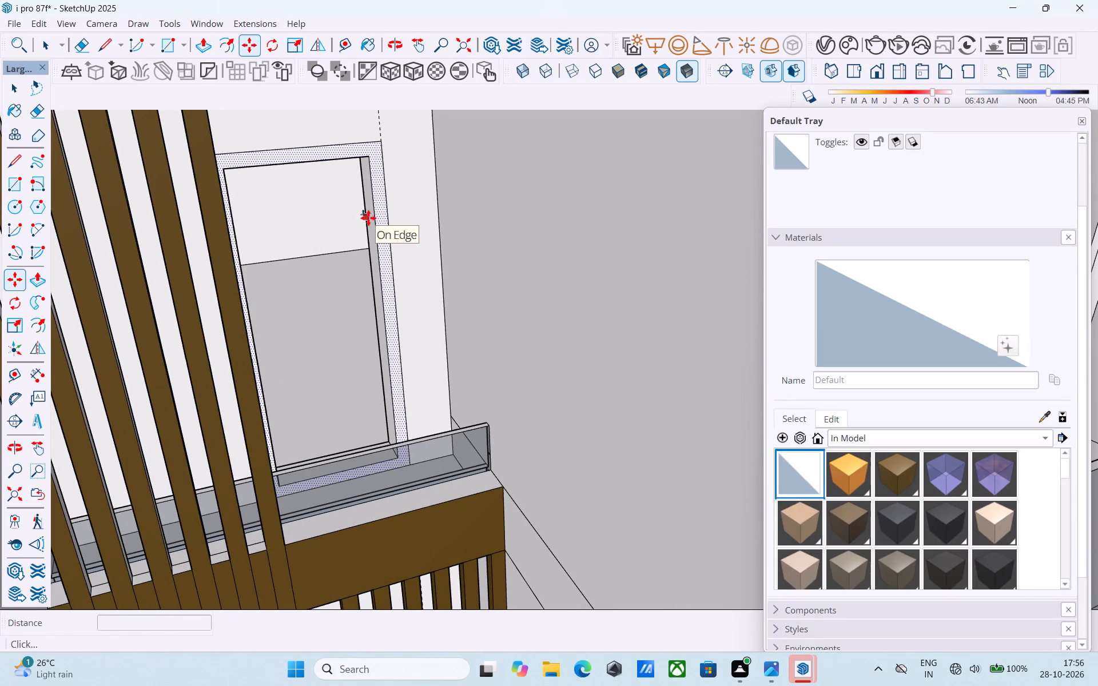
scroll(377, 235, "down", 5)
middle_click_drag(412, 322, 441, 440)
scroll(437, 424, "up", 9)
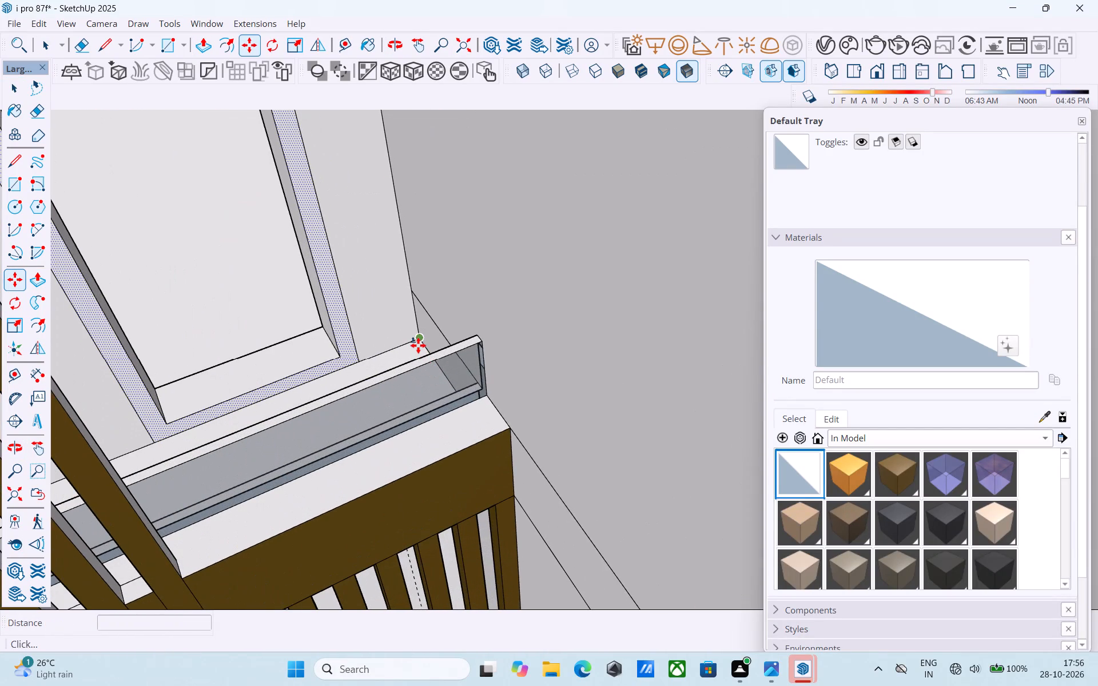
scroll(417, 345, "up", 5)
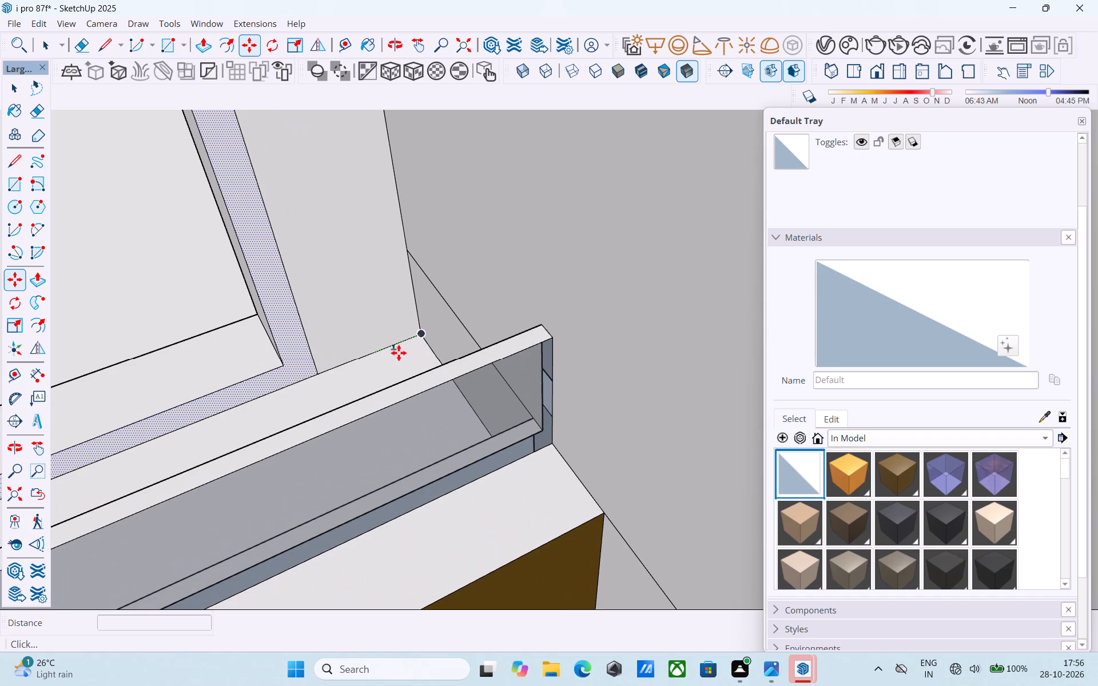
left_click(423, 337)
scroll(423, 337, "down", 11)
middle_click_drag(456, 434, 423, 257)
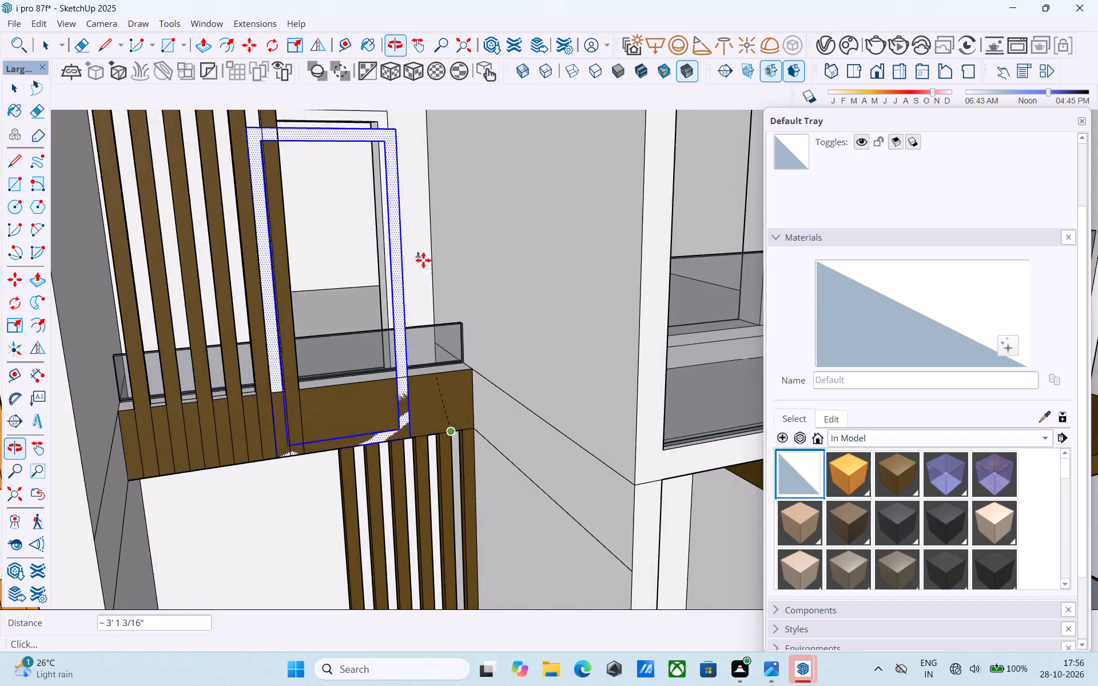
scroll(336, 493, "up", 5)
scroll(343, 469, "down", 6)
middle_click_drag(335, 502, 379, 257)
scroll(397, 308, "up", 9)
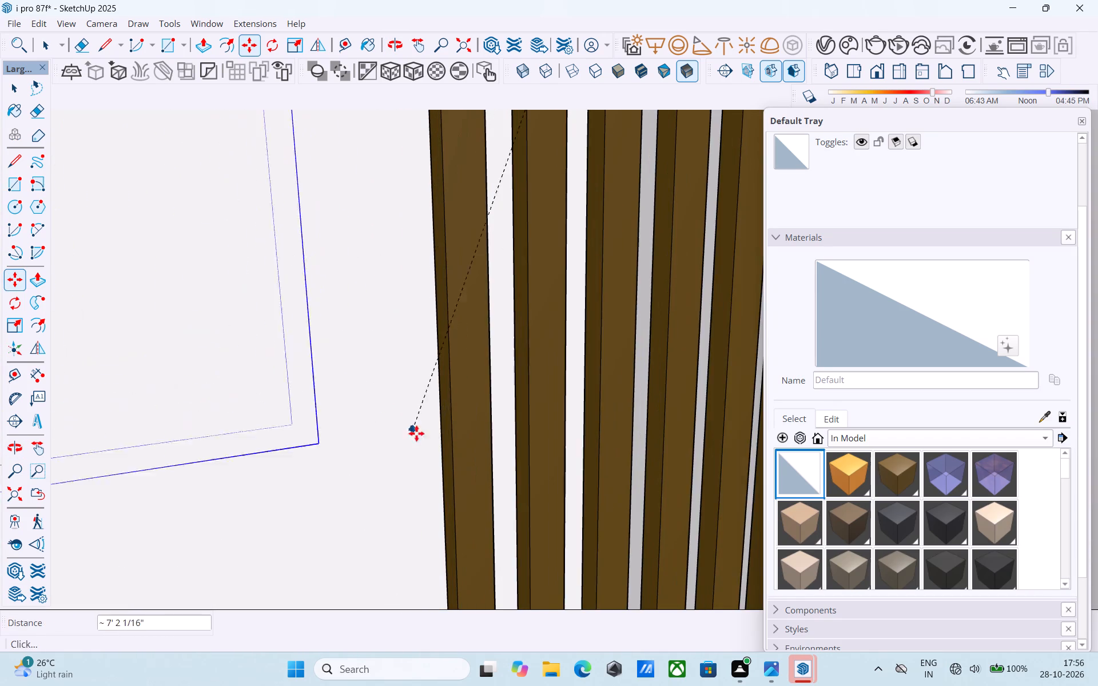
middle_click_drag(528, 447, 841, 315)
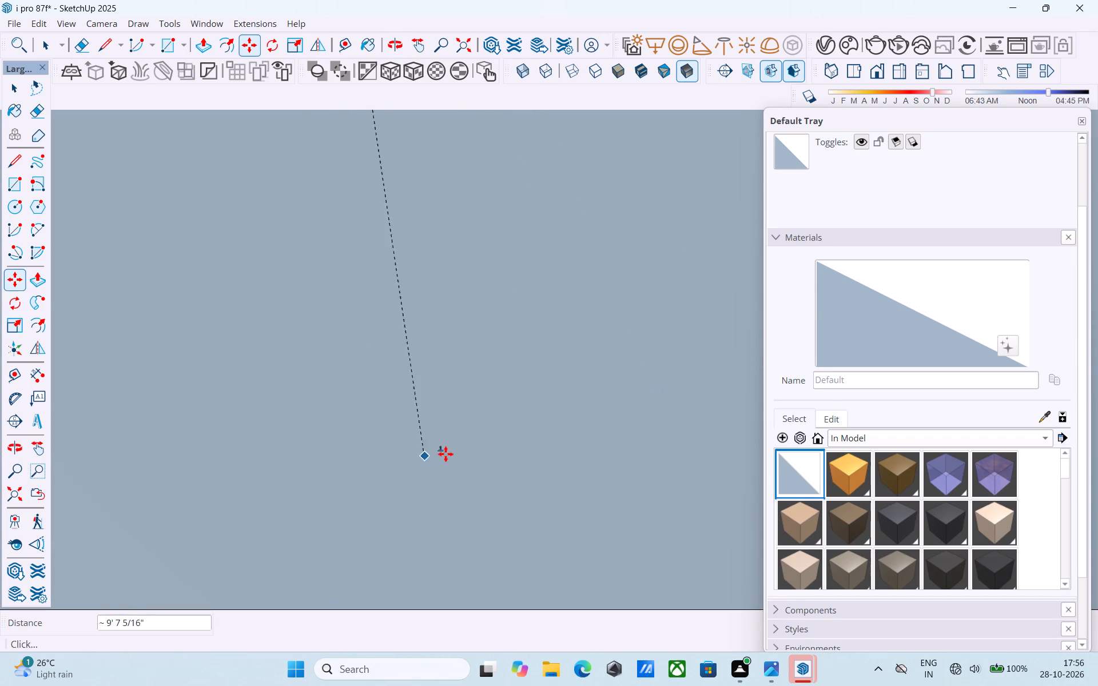
middle_click_drag(455, 449, 48, 414, "shift")
middle_click_drag(432, 398, 0, 373, "shift")
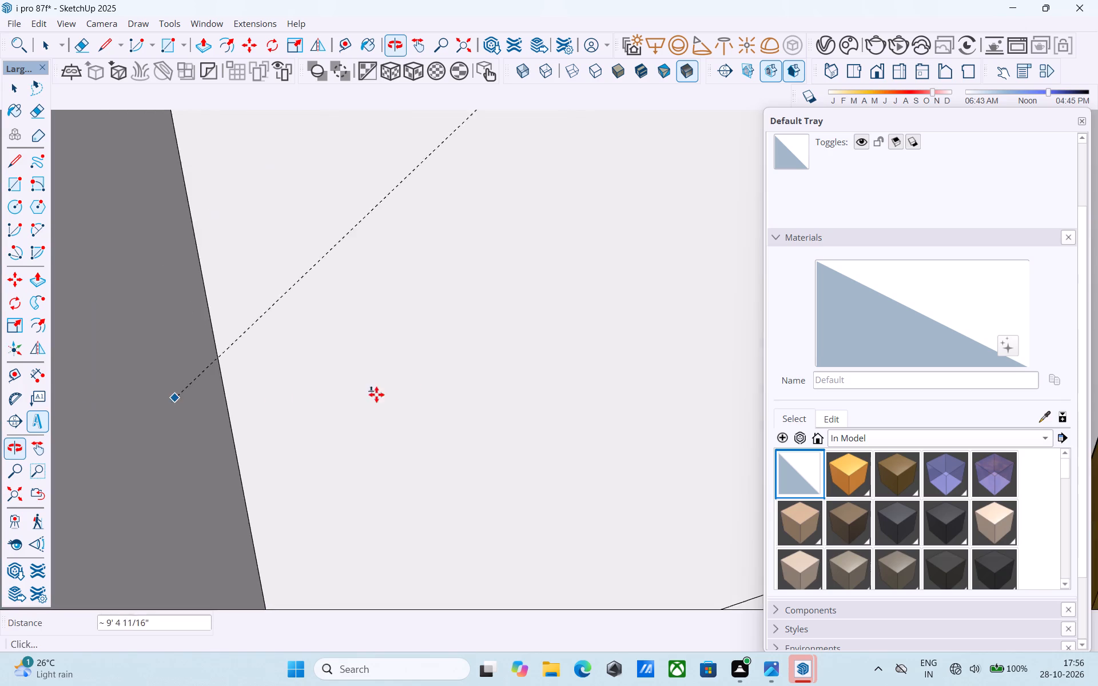
middle_click_drag(413, 381, 348, 367)
scroll(397, 384, "down", 4)
middle_click_drag(521, 425, 252, 278, "shift")
middle_click_drag(331, 392, 426, 418)
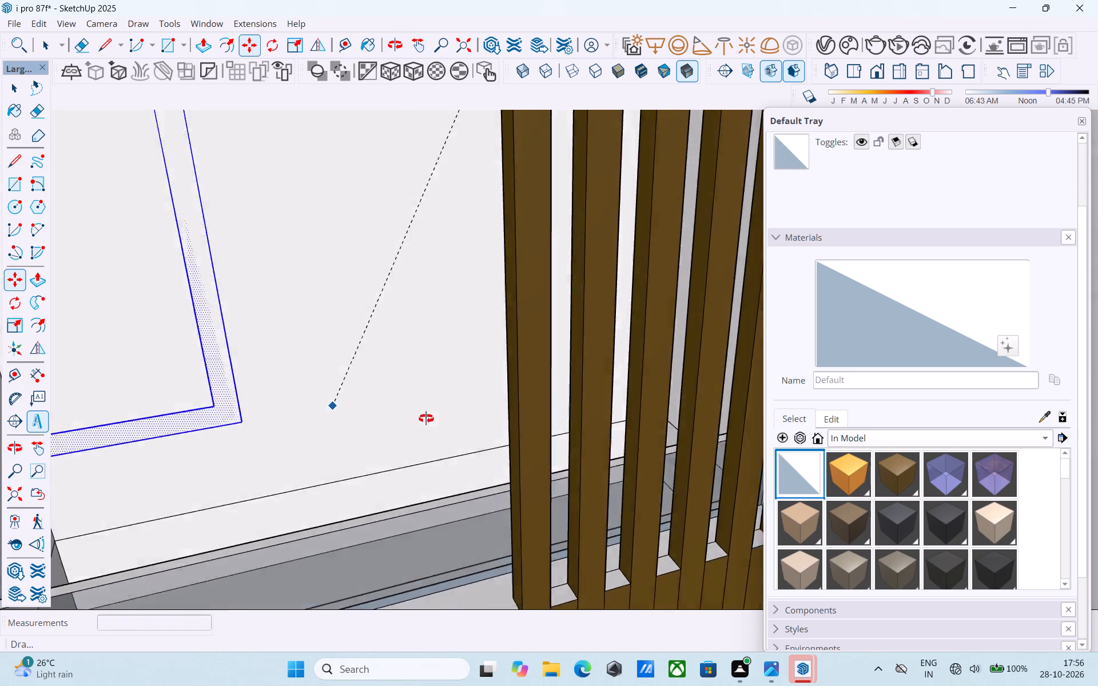
middle_click_drag(426, 418, 520, 440)
middle_click_drag(527, 432, 112, 414)
middle_click_drag(408, 413, 327, 413, "shift")
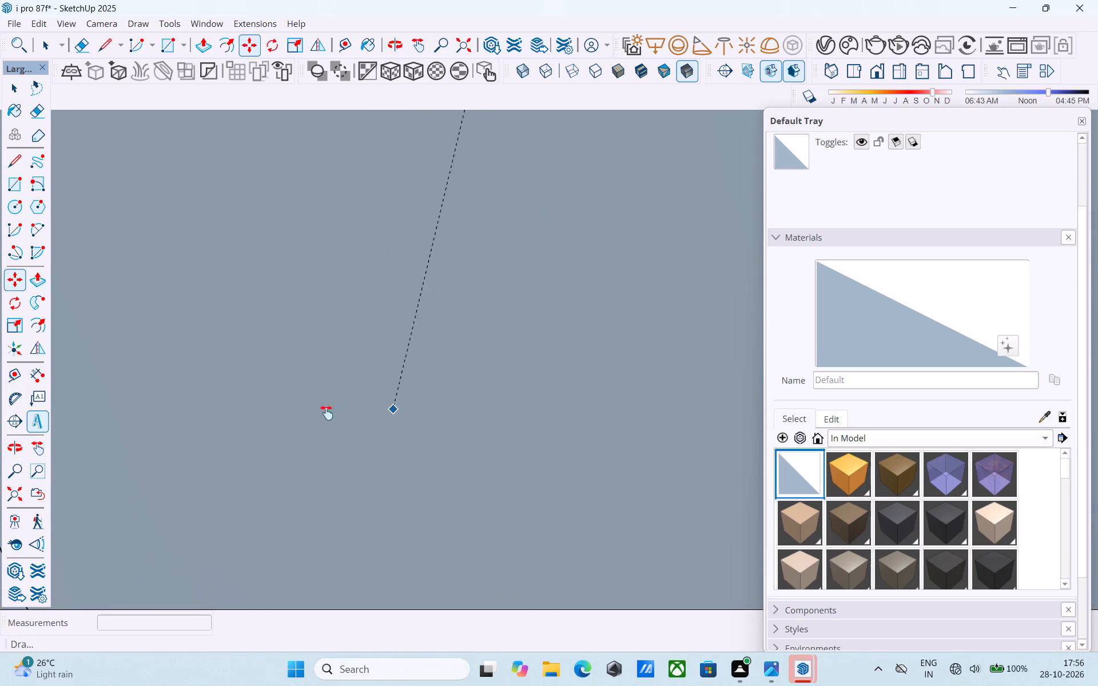
middle_click_drag(327, 413, 45, 446, "shift")
middle_click_drag(473, 424, 282, 414)
middle_click_drag(589, 418, 315, 426)
scroll(328, 424, "up", 1, "shift")
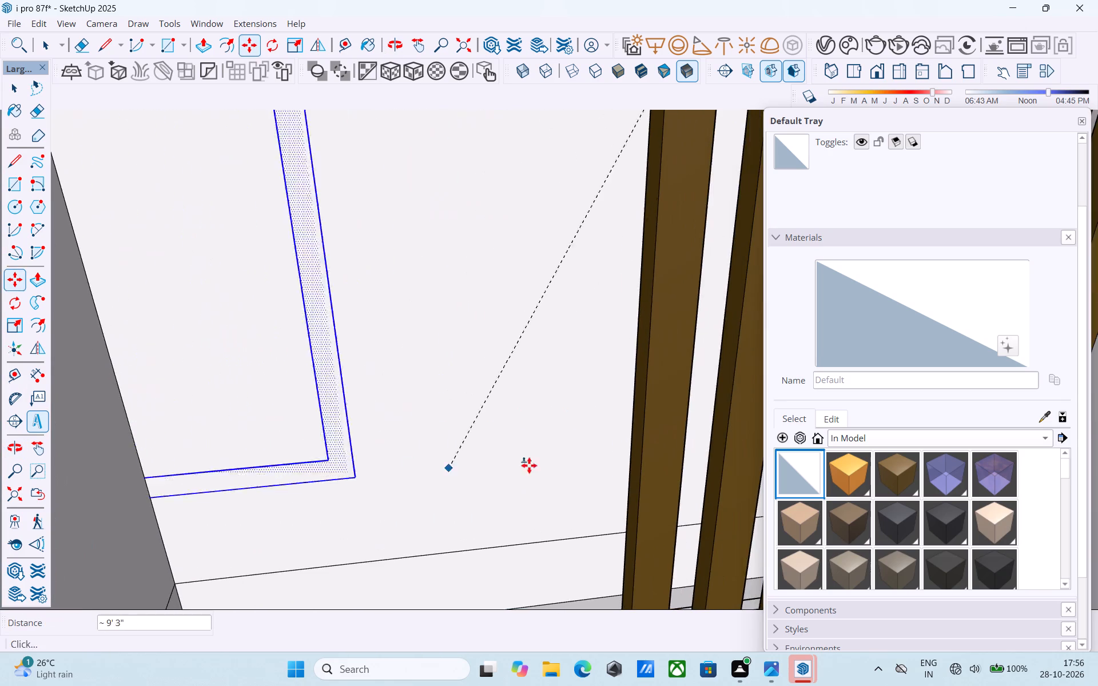
middle_click_drag(534, 460, 492, 440, "shift")
scroll(532, 454, "up", 4)
middle_click_drag(537, 461, 631, 461)
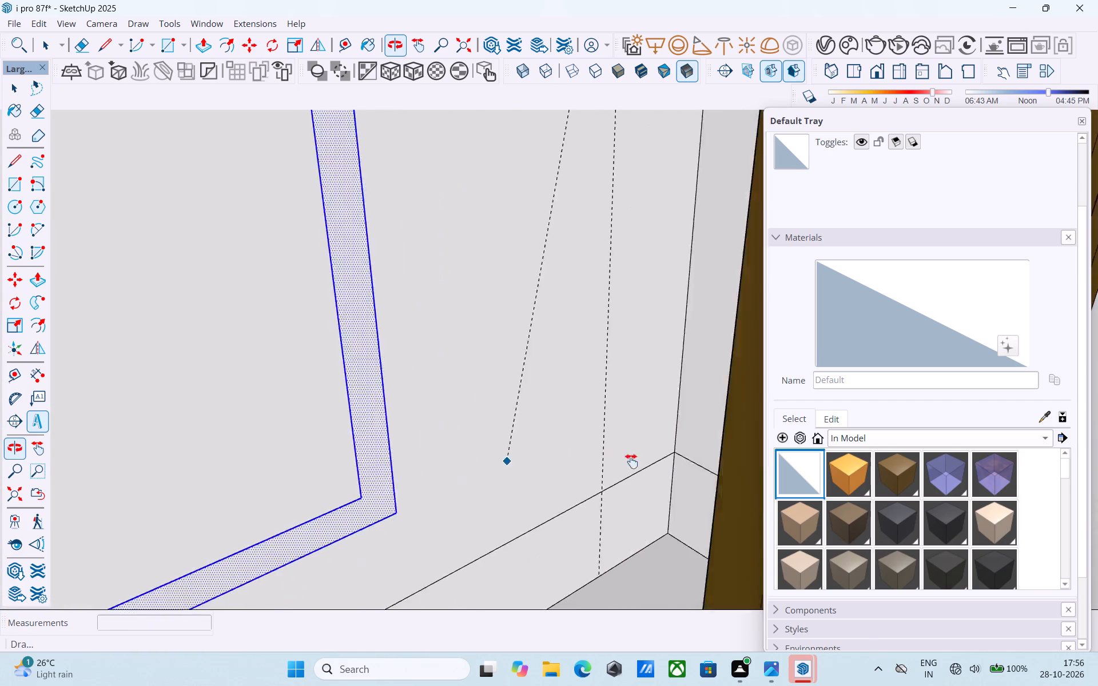
middle_click_drag(631, 461, 669, 458)
left_click(737, 528)
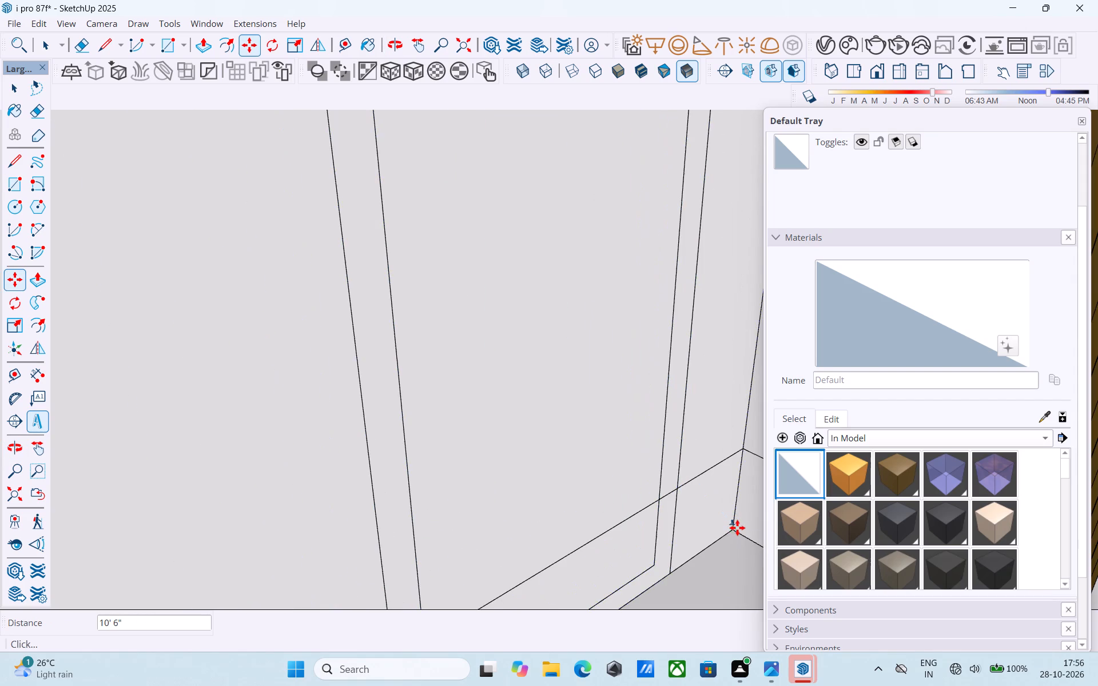
Place another copy of the frame border 21' below the original, at the back wall's bottom corner two floors down.
middle_click_drag(737, 528, 598, 406)
scroll(595, 400, "down", 14)
middle_click_drag(620, 456, 509, 356, "shift")
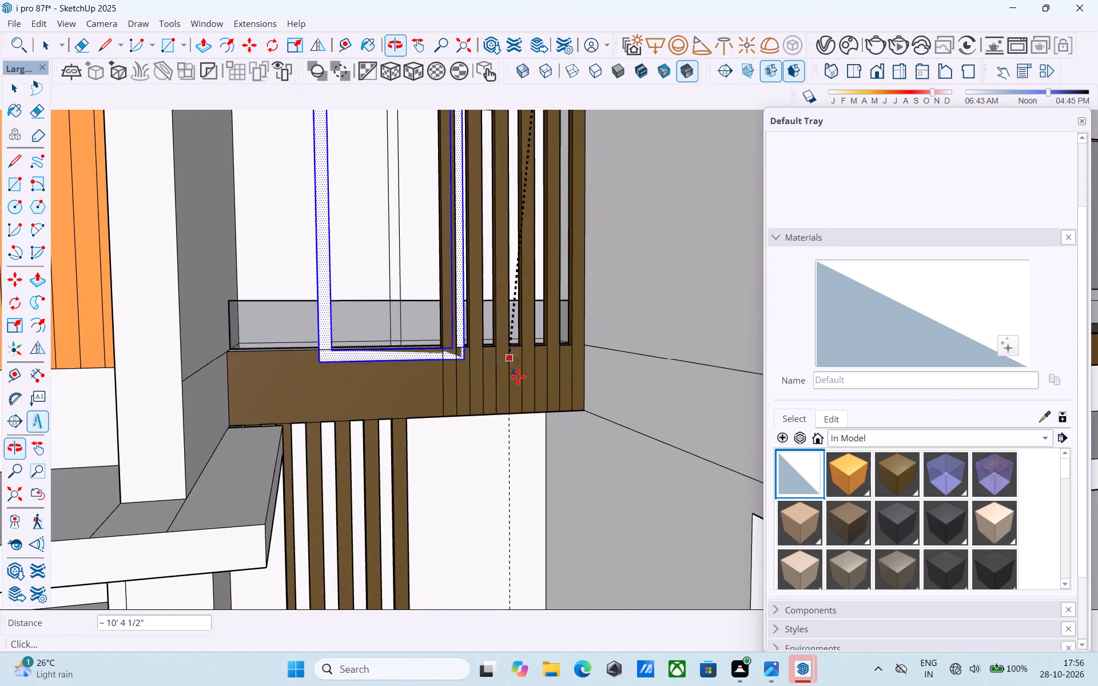
middle_click_drag(548, 495, 475, 380)
middle_click_drag(498, 527, 504, 527)
scroll(462, 445, "up", 2)
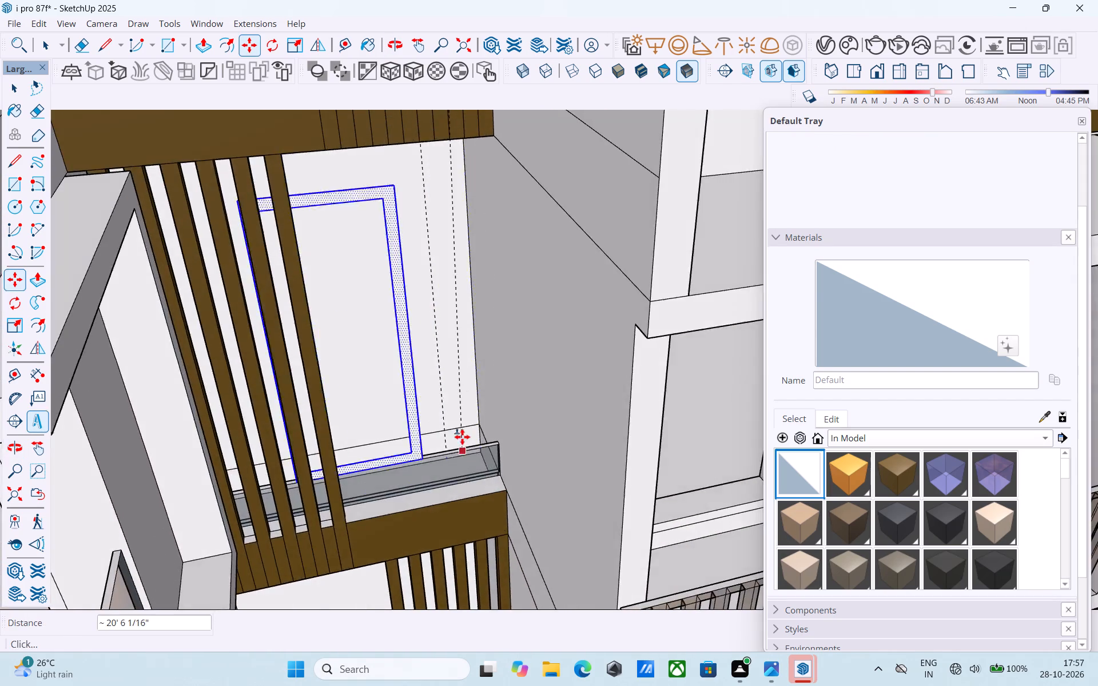
scroll(462, 437, "up", 9)
middle_click_drag(499, 465, 508, 516)
scroll(510, 503, "up", 4)
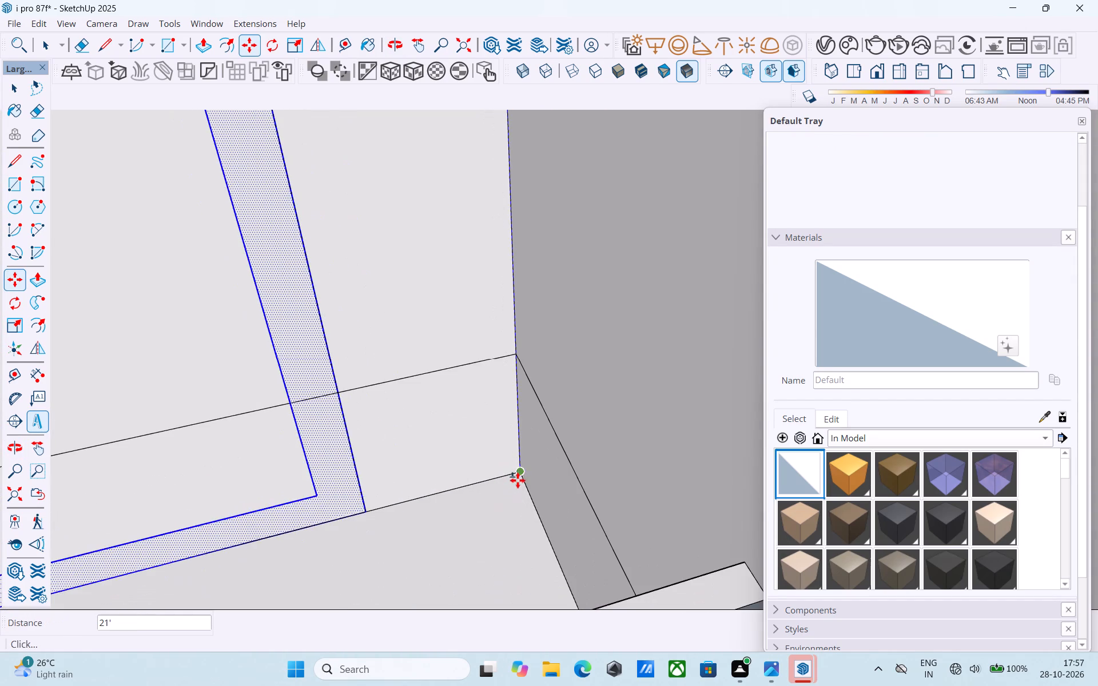
left_click(518, 475)
Place another copy of the frame border 31' 6" below the original, at the back wall's bottom corner three floors down.
scroll(518, 474, "down", 11)
middle_click_drag(530, 531, 480, 411)
scroll(490, 385, "down", 8)
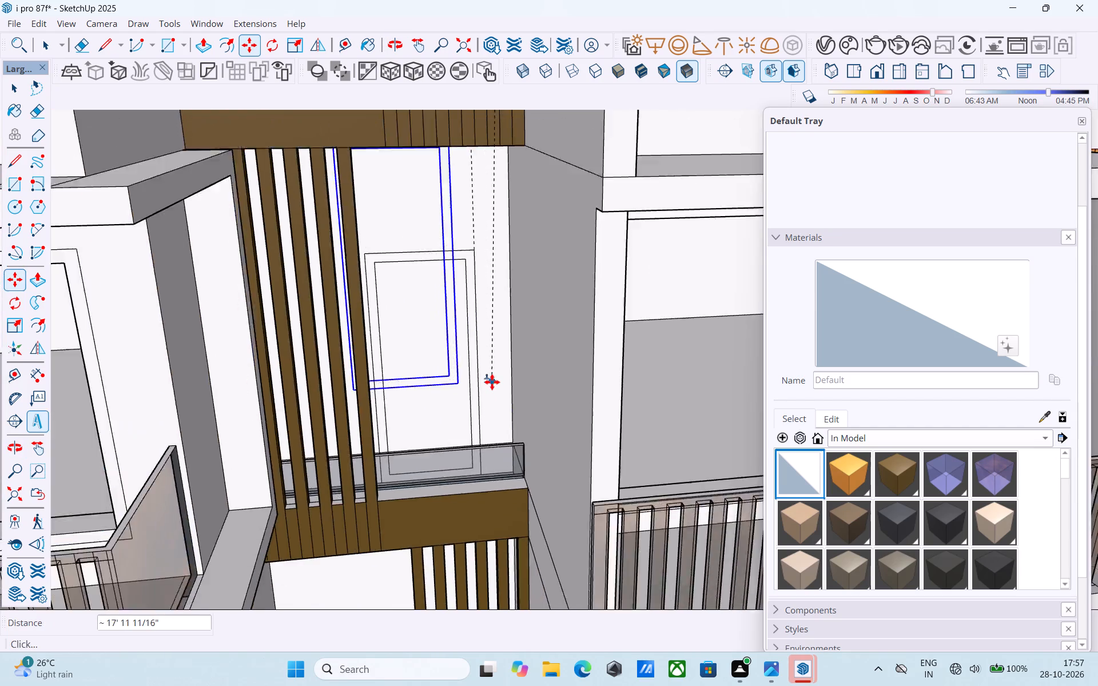
scroll(492, 382, "down", 7)
middle_click_drag(510, 458, 492, 365)
scroll(482, 386, "up", 13)
middle_click_drag(456, 481, 503, 485)
scroll(503, 489, "up", 2)
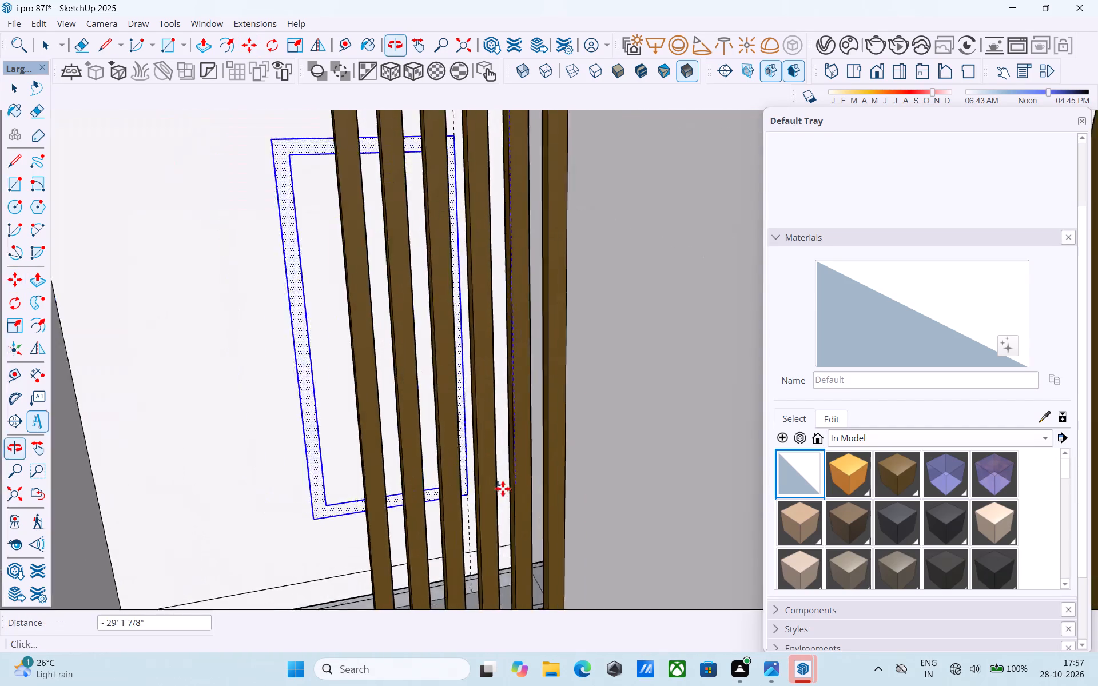
scroll(503, 489, "up", 5)
middle_click_drag(503, 492, 811, 324)
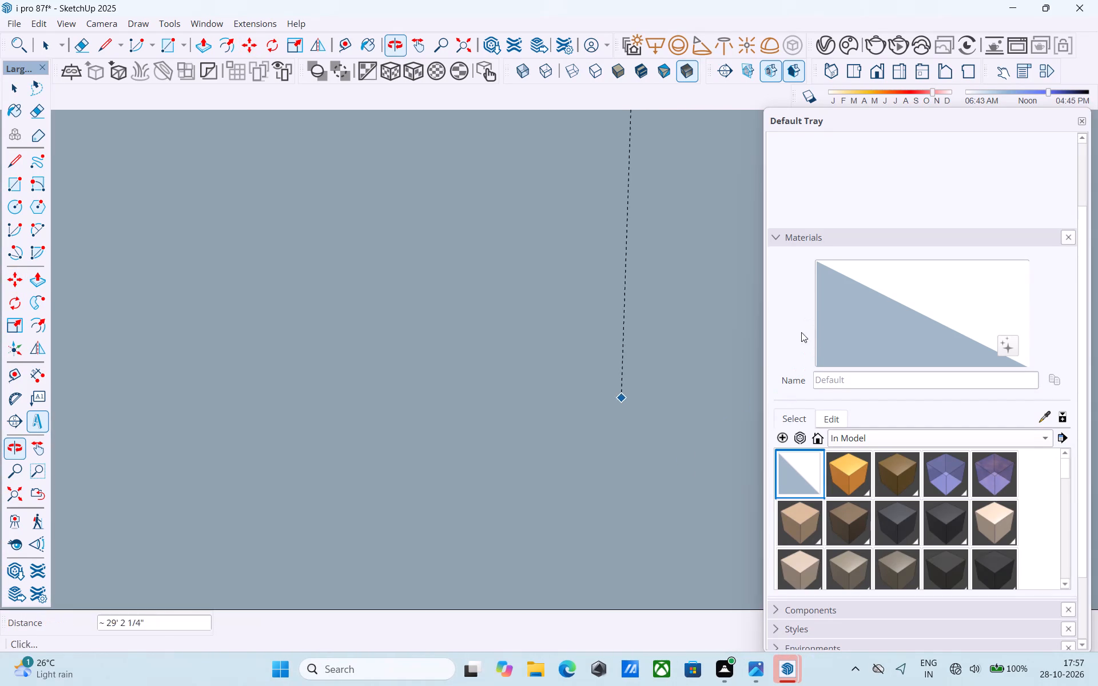
middle_click_drag(679, 463, 288, 501, "shift")
middle_click_drag(505, 471, 262, 458)
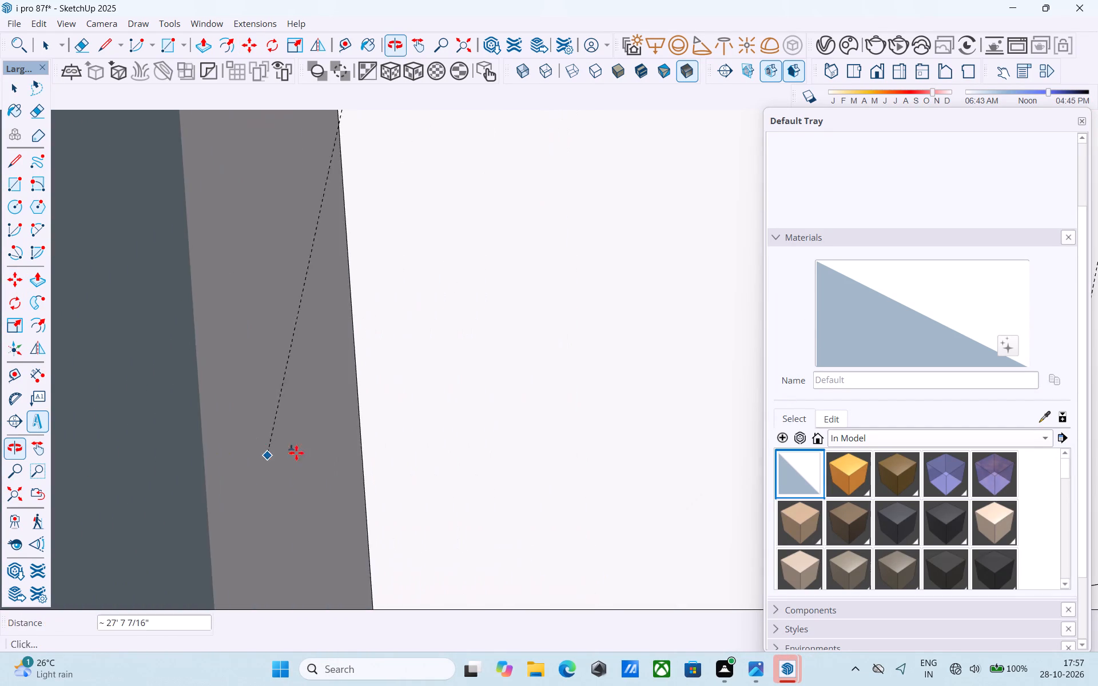
middle_click_drag(574, 440, 378, 413, "shift")
scroll(379, 414, "up", 1, "shift")
middle_click_drag(547, 437, 363, 386, "shift")
middle_click_drag(524, 419, 435, 357, "shift")
middle_click_drag(523, 364, 499, 347, "shift")
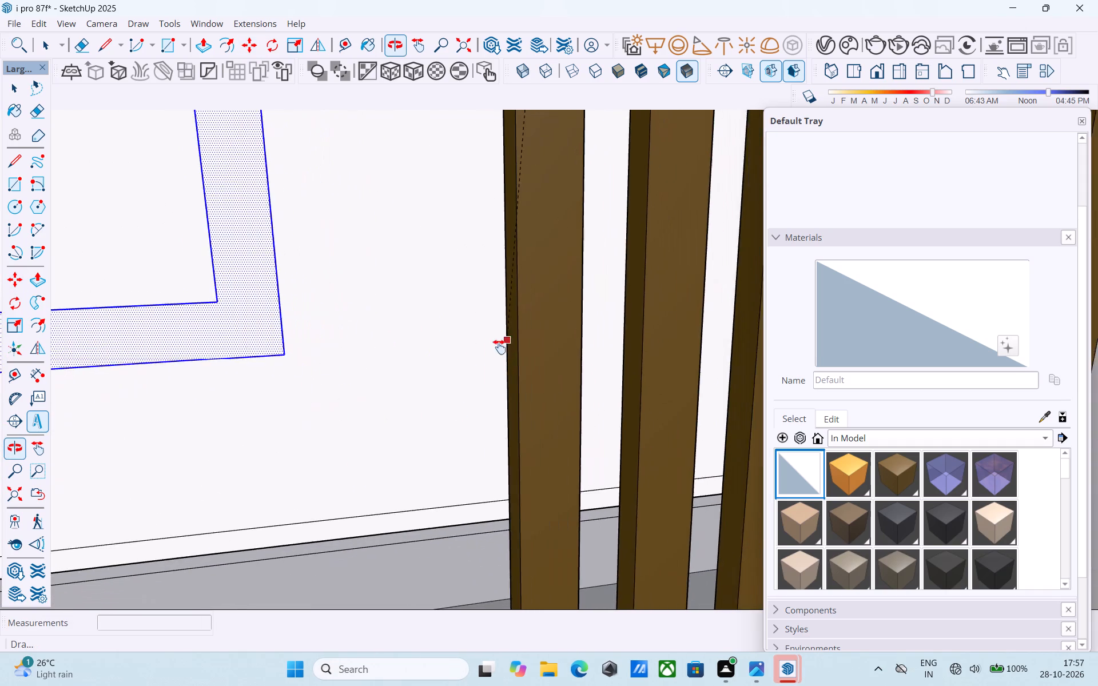
middle_click_drag(499, 347, 742, 408, "shift")
scroll(406, 439, "up", 3)
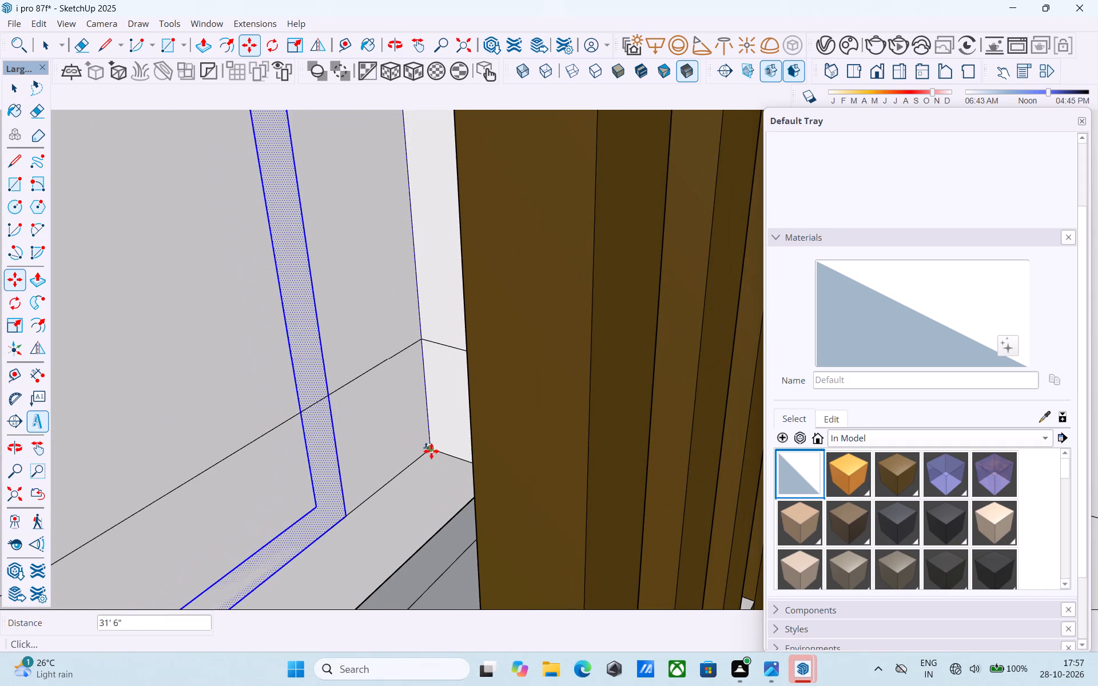
left_click(431, 451)
Place a further copy of the frame border in the recess's lowest bay, aligned to the back wall's bottom corner.
middle_click_drag(347, 402, 231, 346)
scroll(247, 353, "down", 10)
scroll(389, 398, "up", 1)
middle_click_drag(389, 398, 277, 370)
scroll(351, 366, "down", 19)
middle_click_drag(454, 424, 419, 309)
middle_click_drag(401, 445, 393, 319)
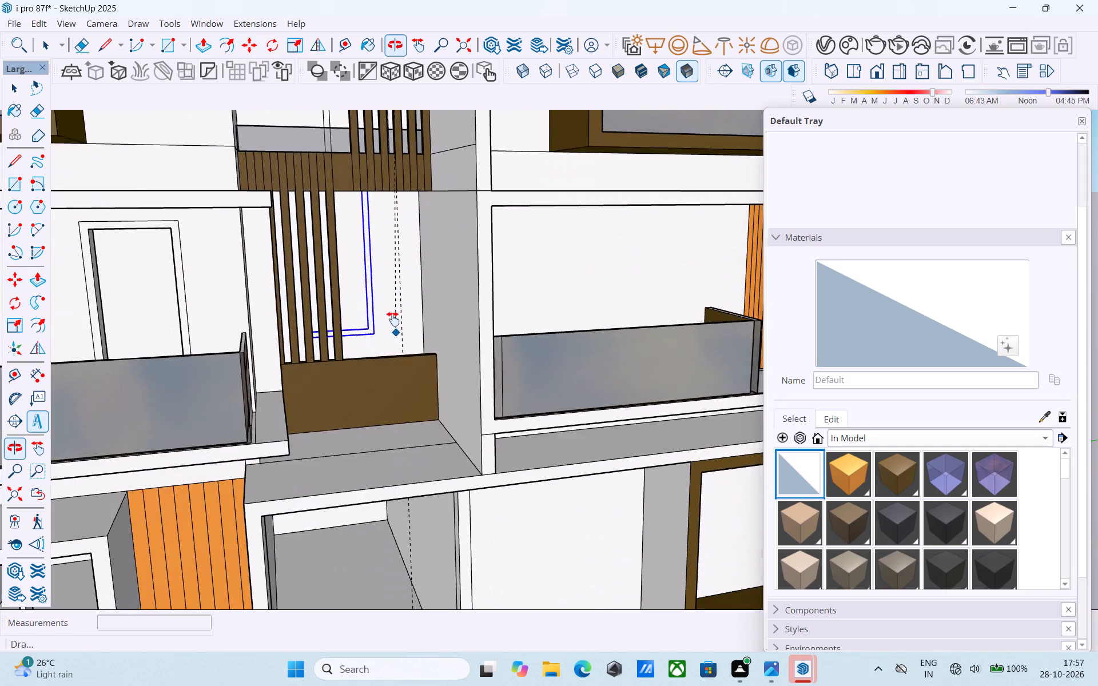
middle_click_drag(393, 319, 444, 416)
middle_click_drag(502, 502, 417, 373, "shift")
scroll(417, 373, "up", 8)
middle_click_drag(424, 489, 419, 504)
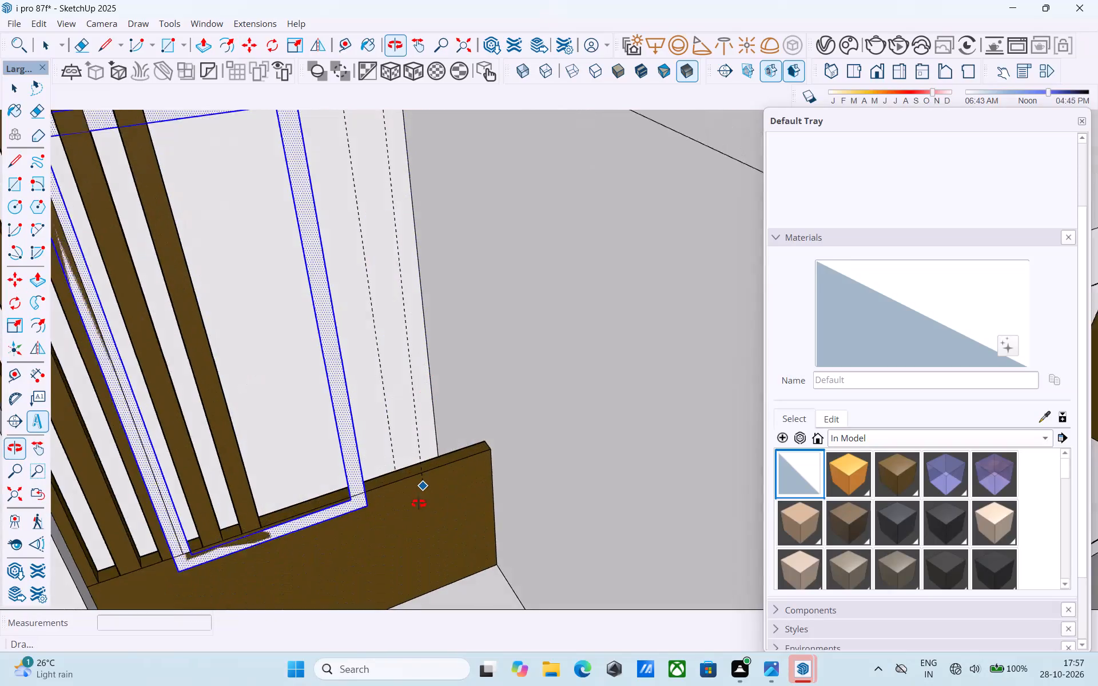
middle_click_drag(419, 504, 417, 601)
scroll(434, 417, "up", 5)
left_click(443, 422)
Draw a rectangle between the opposite inner corners of the lowest bay's frame border to fill it with a face.
scroll(443, 422, "down", 10)
middle_click_drag(448, 434, 482, 362)
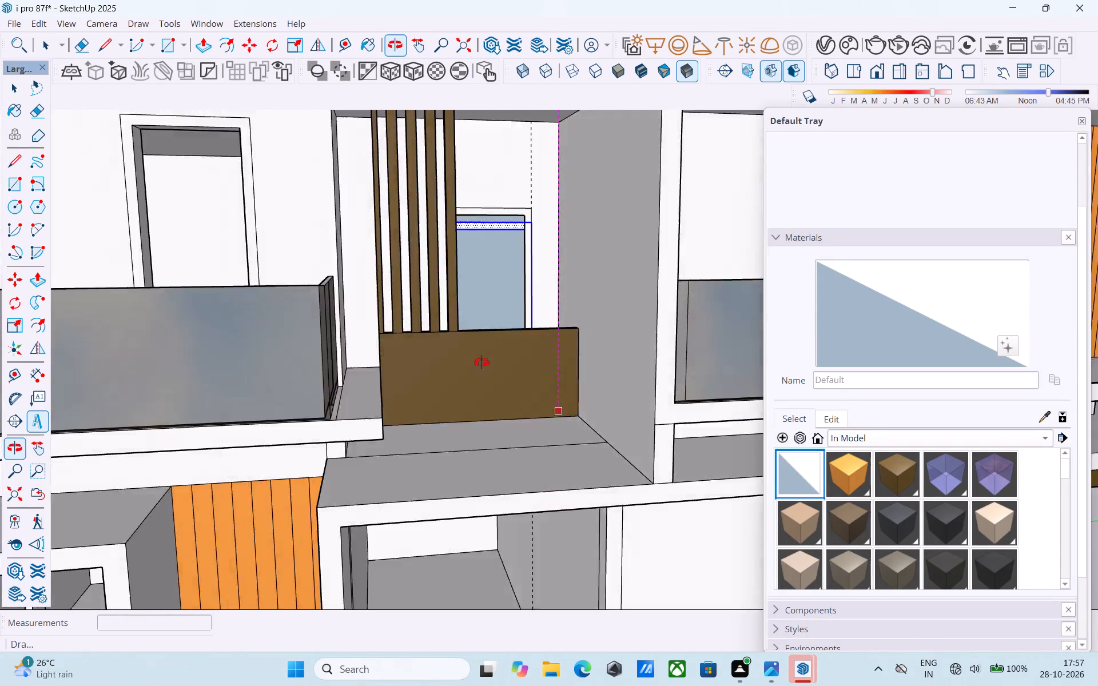
middle_click_drag(482, 362, 344, 397)
scroll(503, 353, "down", 4)
middle_click_drag(534, 361, 304, 371)
middle_click_drag(424, 398, 380, 336)
scroll(381, 337, "down", 9)
middle_click_drag(373, 344, 417, 392)
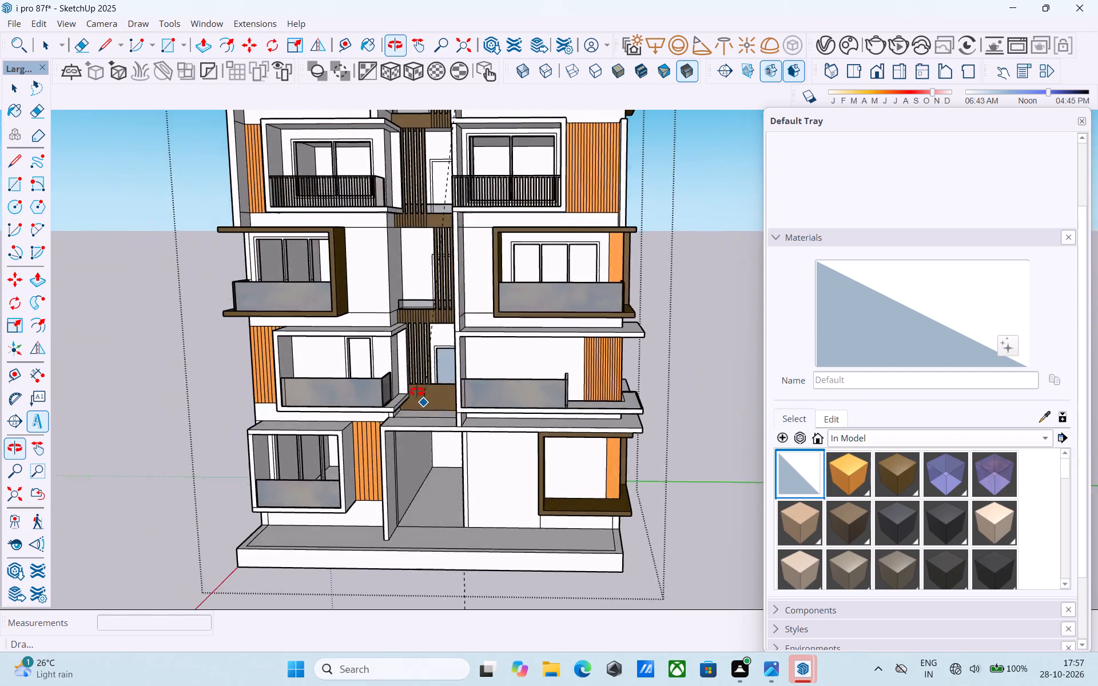
middle_click_drag(417, 392, 449, 418)
middle_click_drag(511, 417, 488, 458, "shift")
scroll(489, 465, "up", 6)
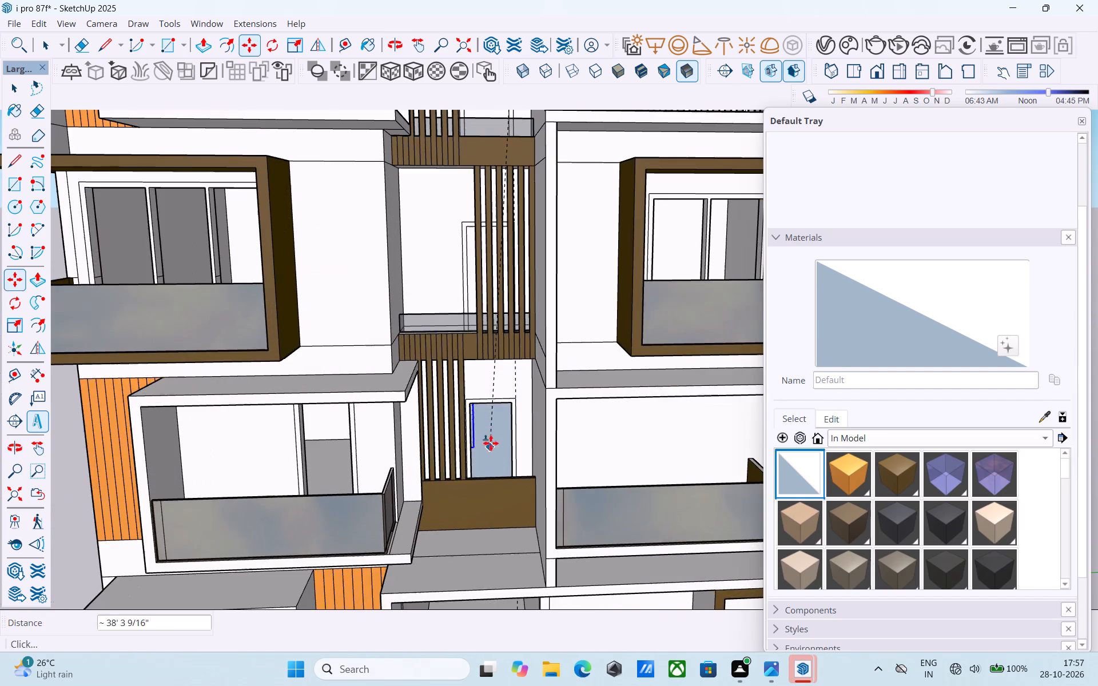
middle_click_drag(489, 437, 475, 428)
key("r")
scroll(468, 396, "up", 7)
left_click(446, 393)
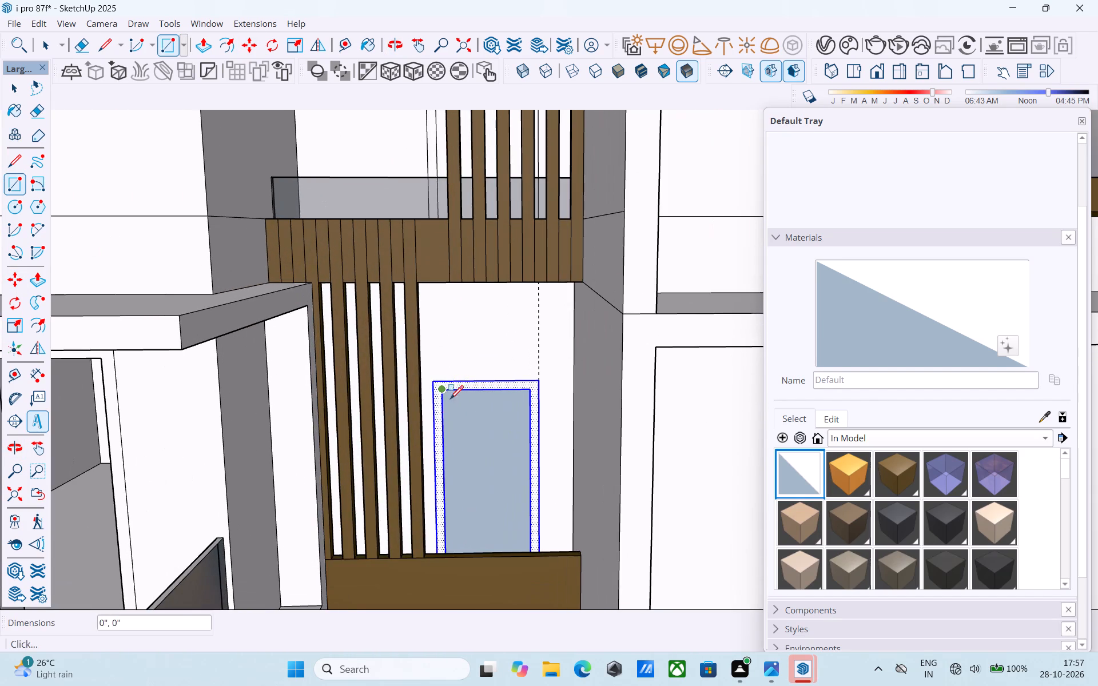
scroll(466, 441, "down", 3)
middle_click_drag(478, 469, 551, 619)
scroll(550, 463, "up", 7)
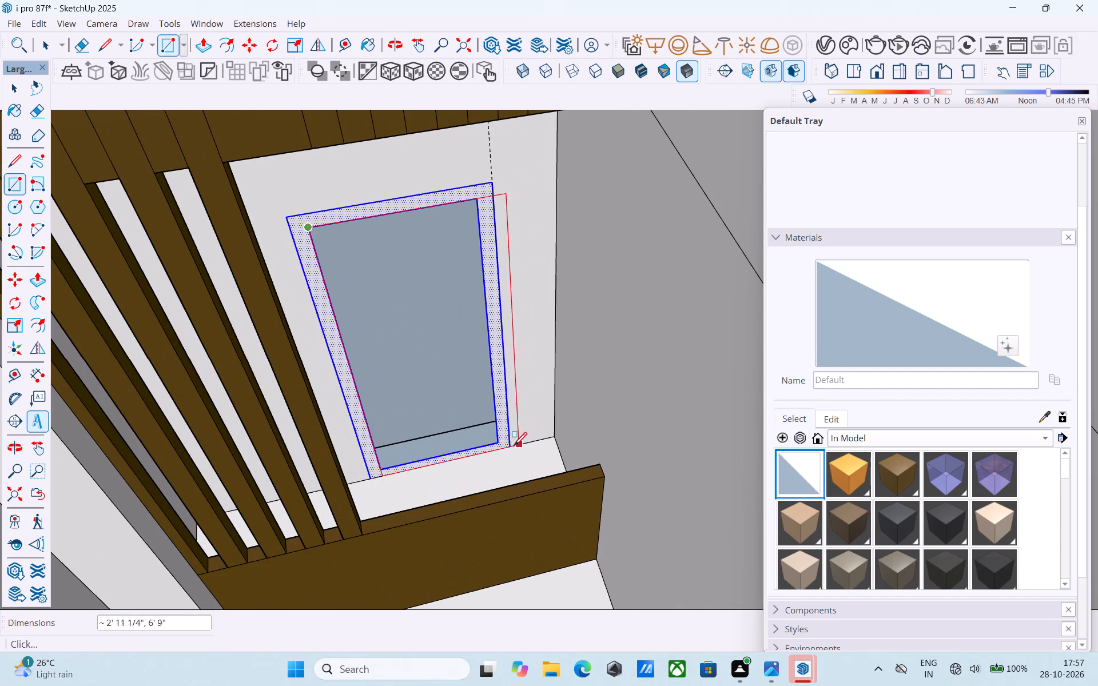
left_click(499, 444)
Push the lowest bay's inner face 9" into the back wall to cut the opening.
scroll(498, 440, "down", 10)
middle_click_drag(488, 403, 481, 577, "shift")
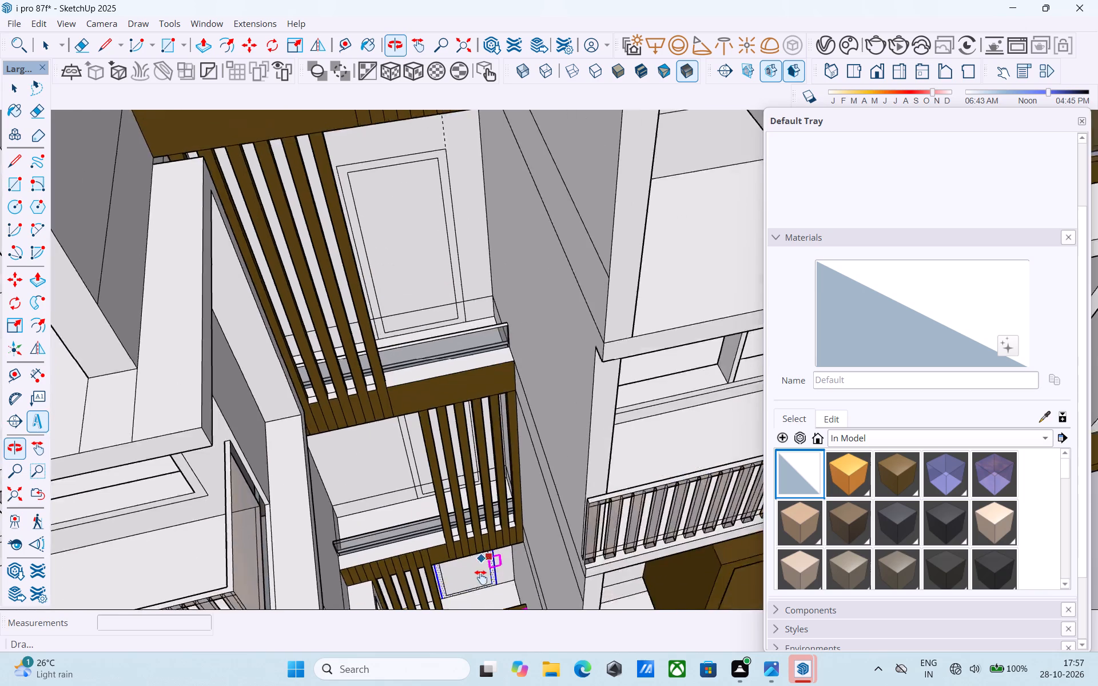
middle_click_drag(481, 577, 485, 611, "shift")
middle_click_drag(413, 369, 416, 197, "shift")
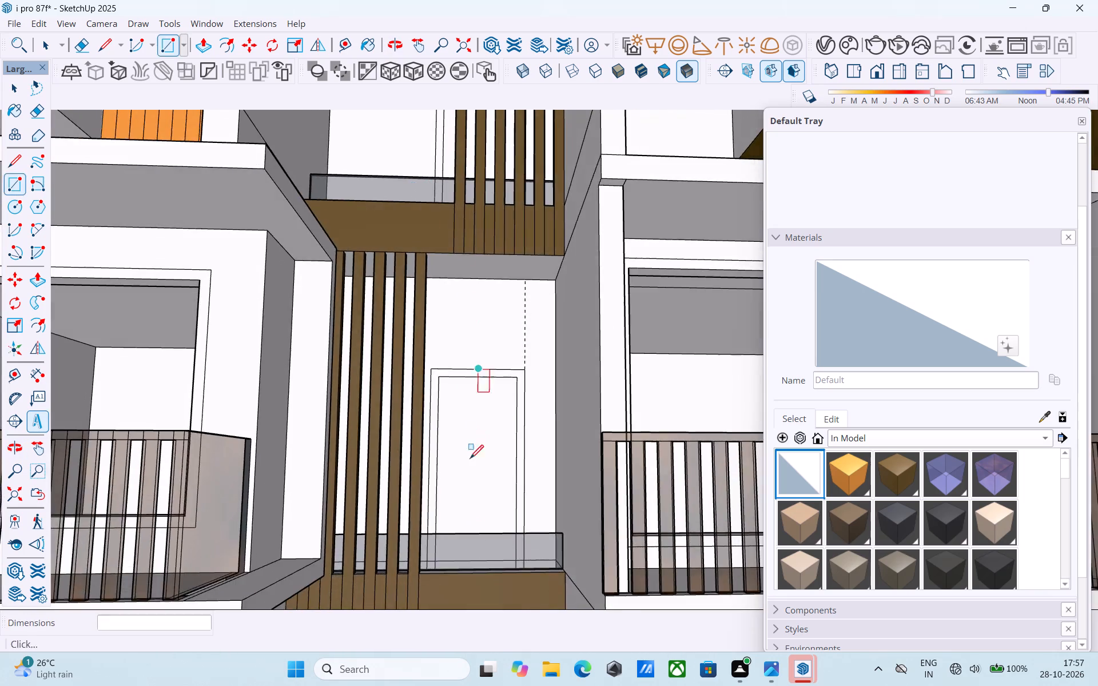
middle_click_drag(470, 460, 463, 117, "shift")
scroll(470, 460, "down", 1, "shift")
middle_click_drag(526, 453, 536, 220, "shift")
key("space")
scroll(446, 514, "up", 4)
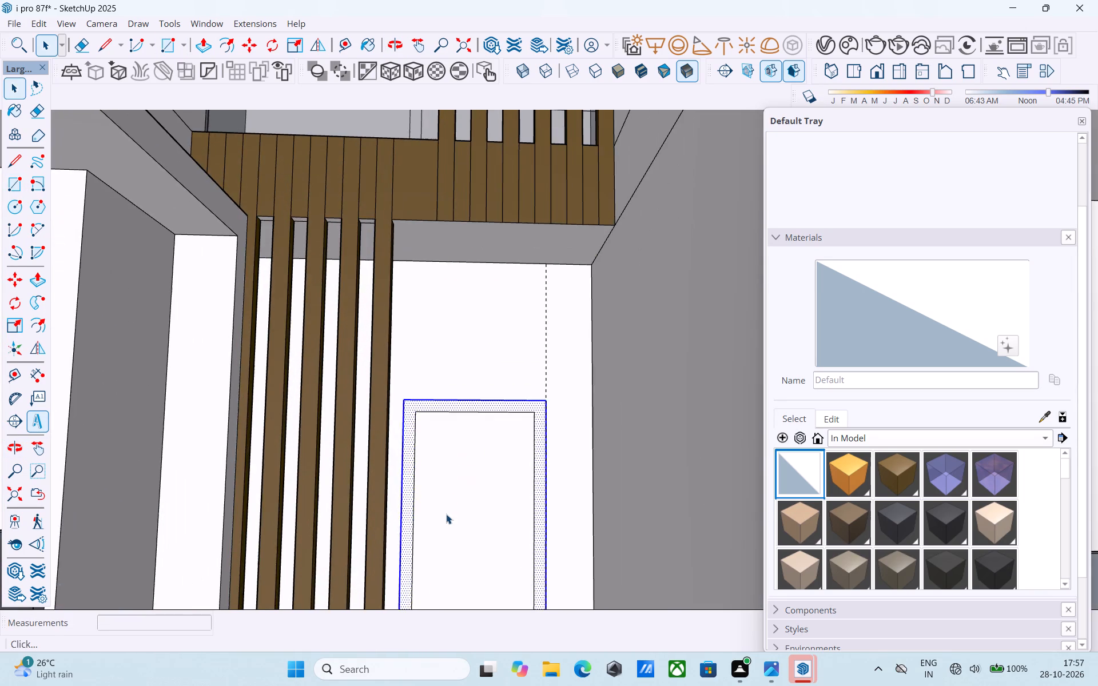
left_click(446, 514)
scroll(448, 514, "up", 4)
key("p")
left_click(448, 514)
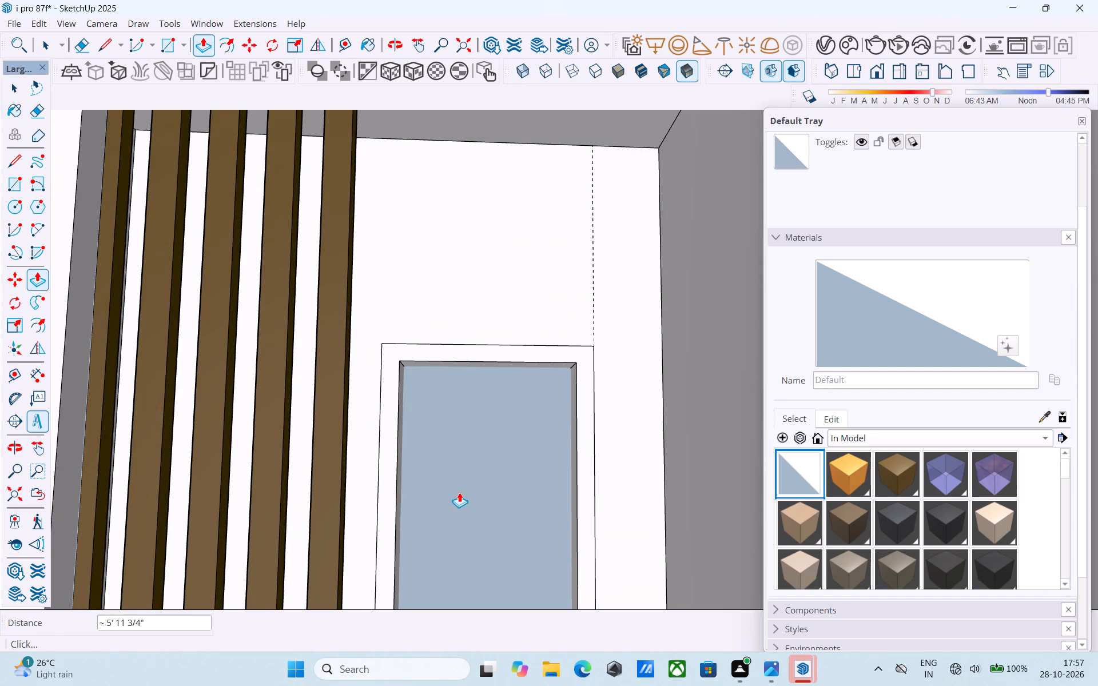
scroll(484, 431, "up", 2)
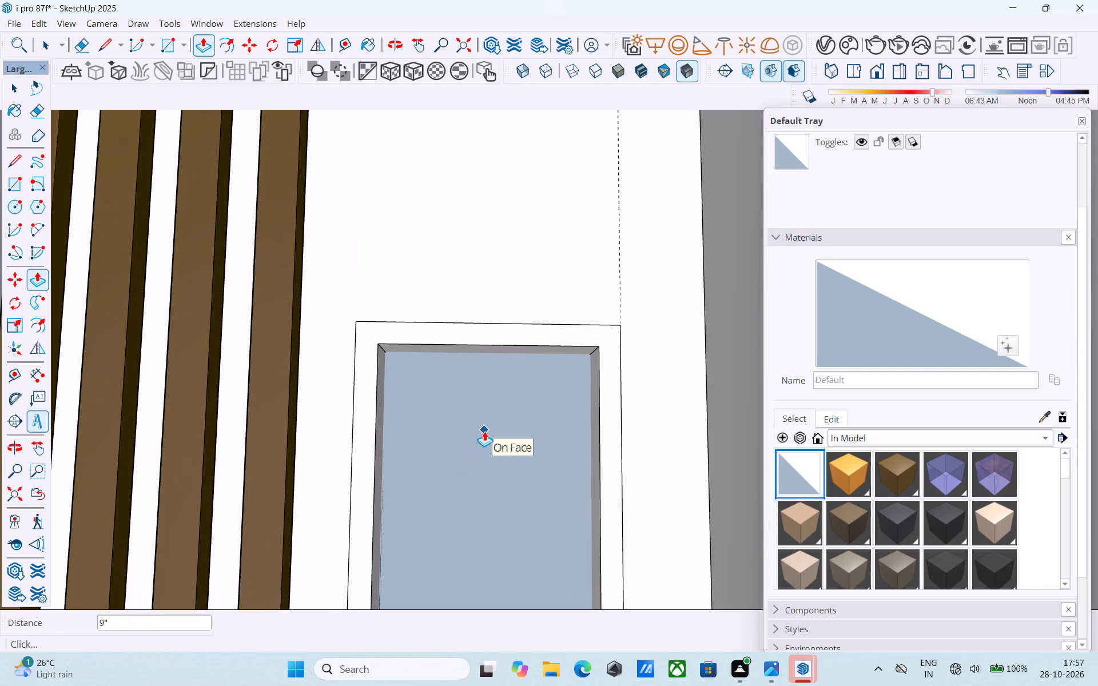
left_click(484, 431)
Repeat the 9" push on the inner rectangles of the three floors above to cut their openings.
scroll(484, 431, "down", 9)
middle_click_drag(485, 430, 577, 621)
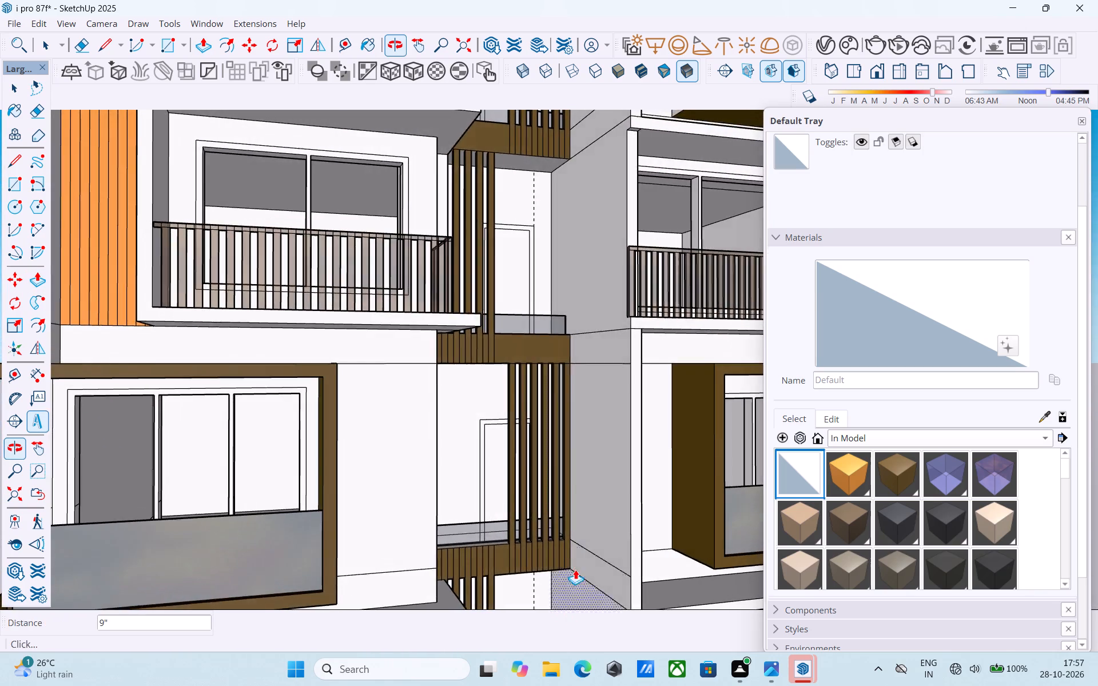
scroll(523, 492, "up", 4)
double_click(499, 472)
scroll(496, 460, "down", 4)
middle_click_drag(494, 454, 498, 613, "shift")
scroll(495, 539, "up", 2)
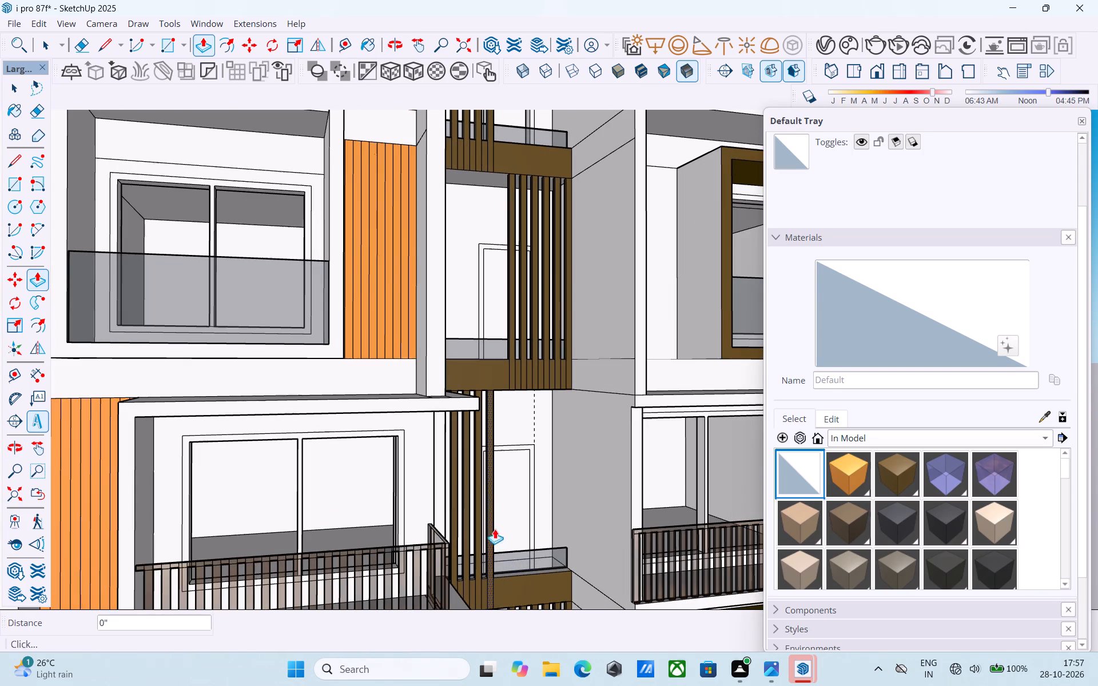
double_click(504, 511)
scroll(522, 462, "down", 4)
middle_click_drag(522, 460, 521, 559, "shift")
scroll(509, 505, "up", 8)
double_click(504, 476)
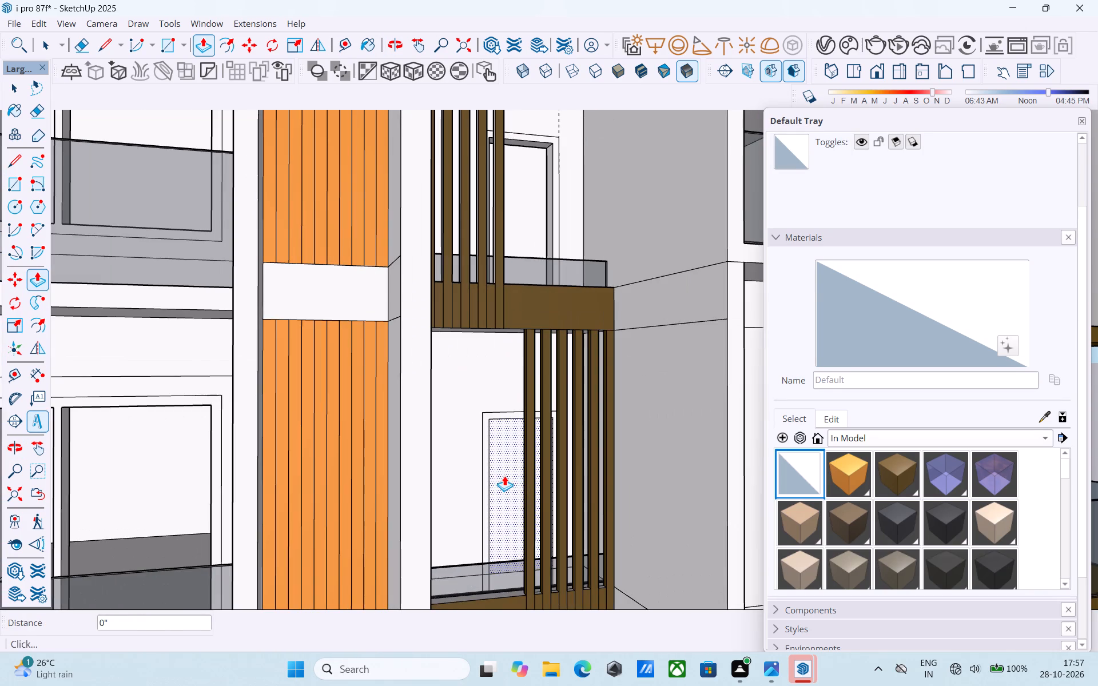
Save the model.
scroll(505, 473, "down", 5)
middle_click_drag(505, 473, 403, 547)
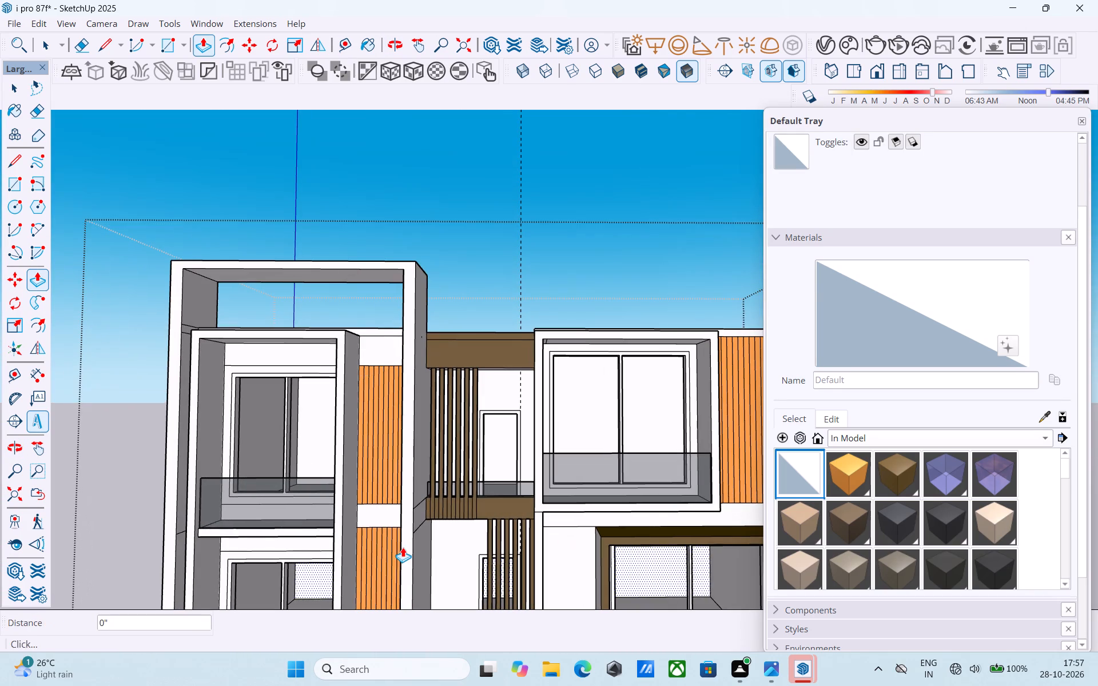
key("ctrl+s")
key("space")
Examine the whole building from the front and both sides, checking the facade down to the ground floor.
scroll(413, 492, "down", 10)
middle_click_drag(445, 493, 437, 509)
middle_click_drag(437, 509, 436, 508)
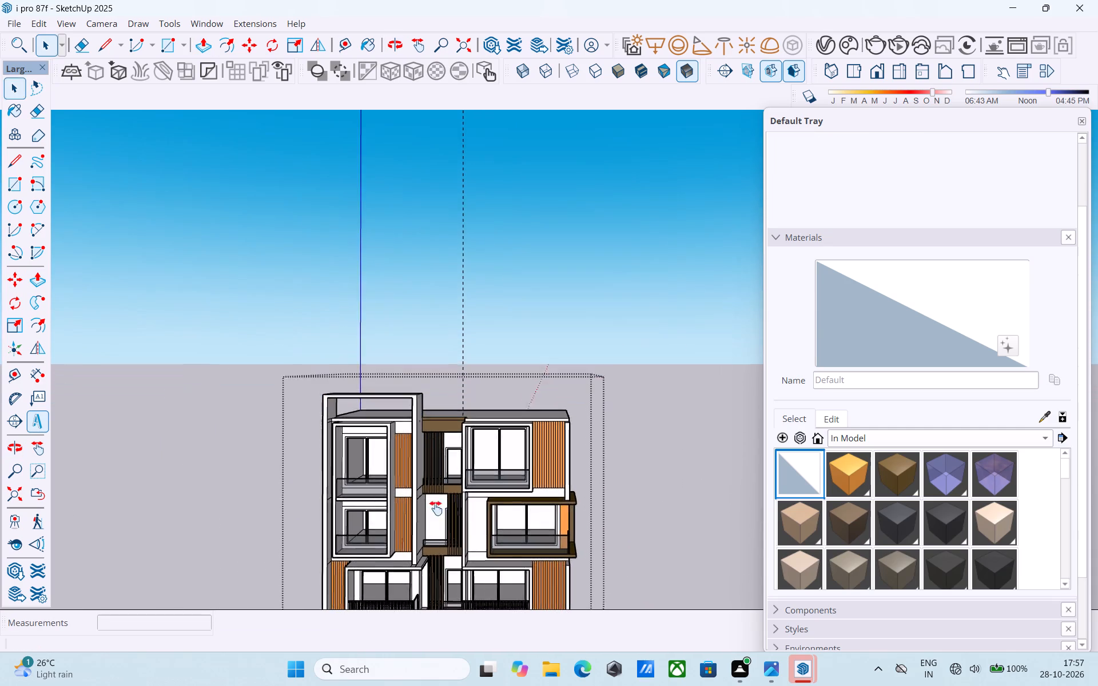
middle_click_drag(436, 508, 366, 278)
scroll(379, 292, "up", 3)
scroll(402, 354, "down", 3)
middle_click_drag(396, 365, 392, 325, "shift")
scroll(393, 325, "up", 2)
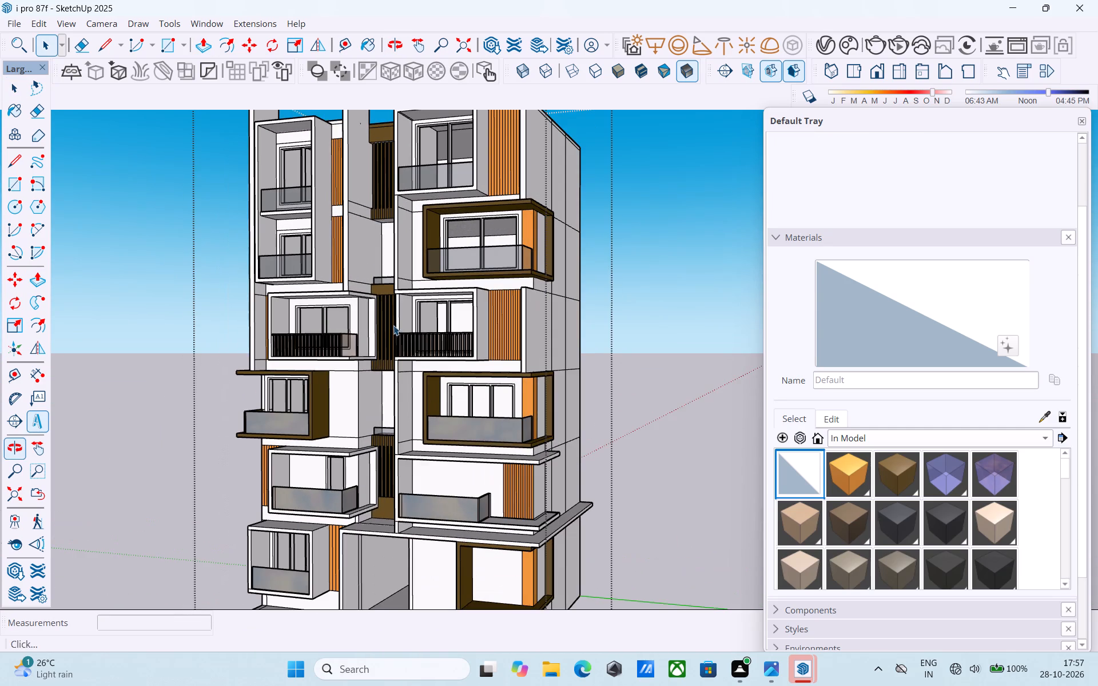
middle_click_drag(393, 325, 131, 364)
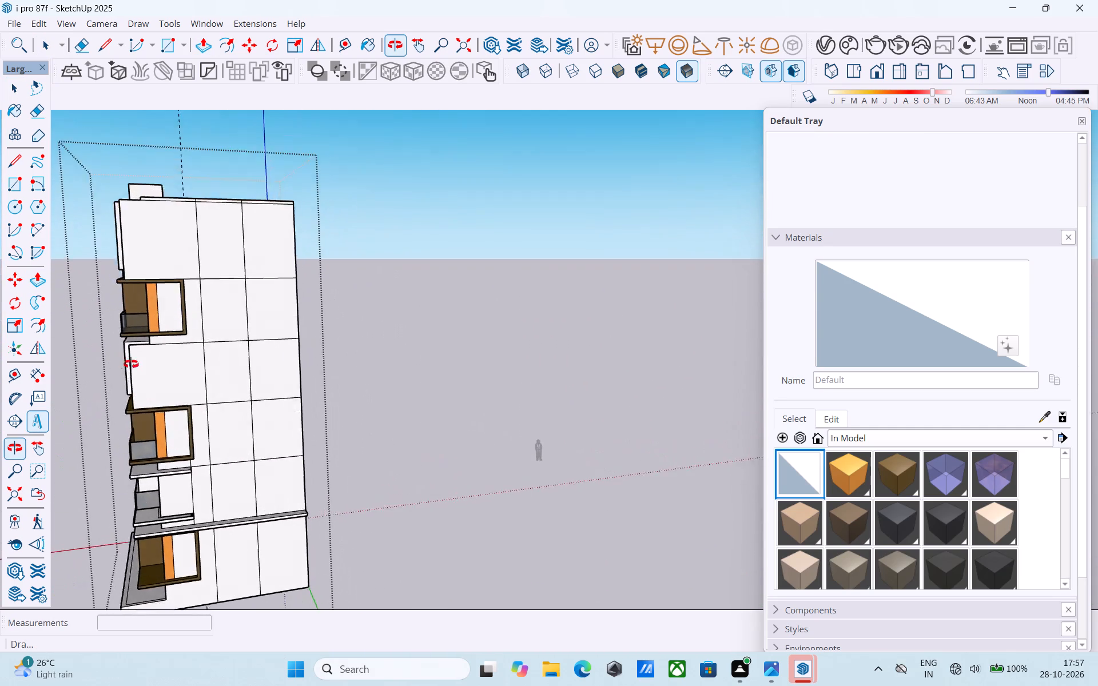
middle_click_drag(131, 364, 423, 351)
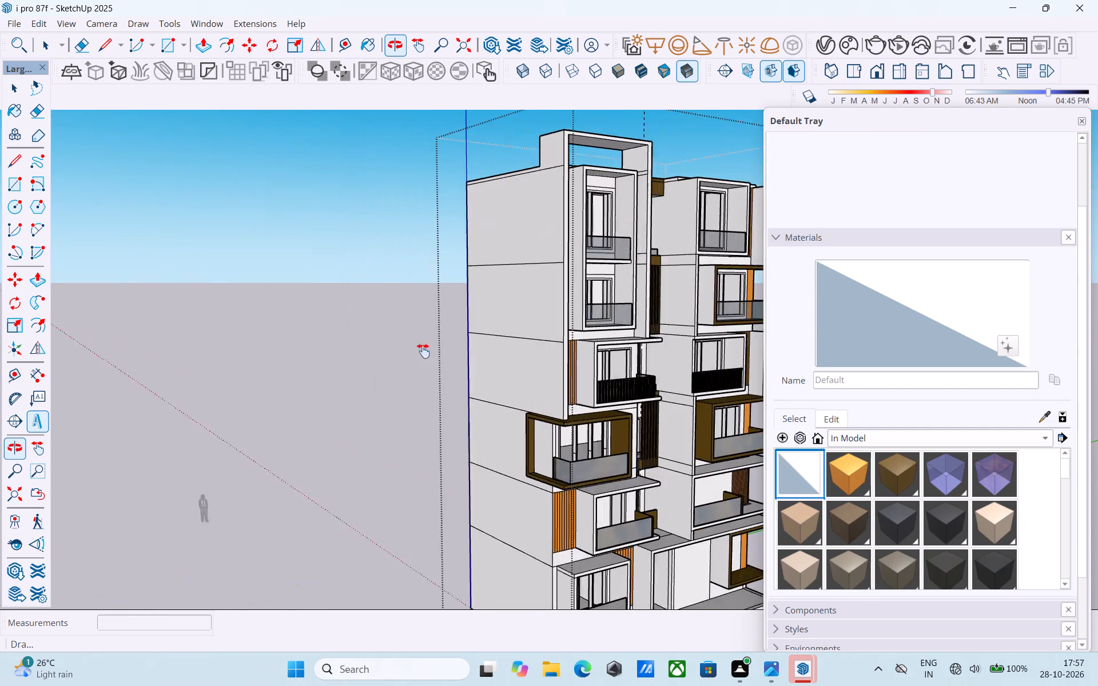
middle_click_drag(423, 351, 43, 327)
middle_click_drag(303, 414, 323, 401, "shift")
scroll(323, 401, "up", 2)
scroll(323, 401, "down", 4)
middle_click_drag(428, 545, 421, 540)
scroll(383, 502, "up", 5)
middle_click_drag(380, 500, 385, 486)
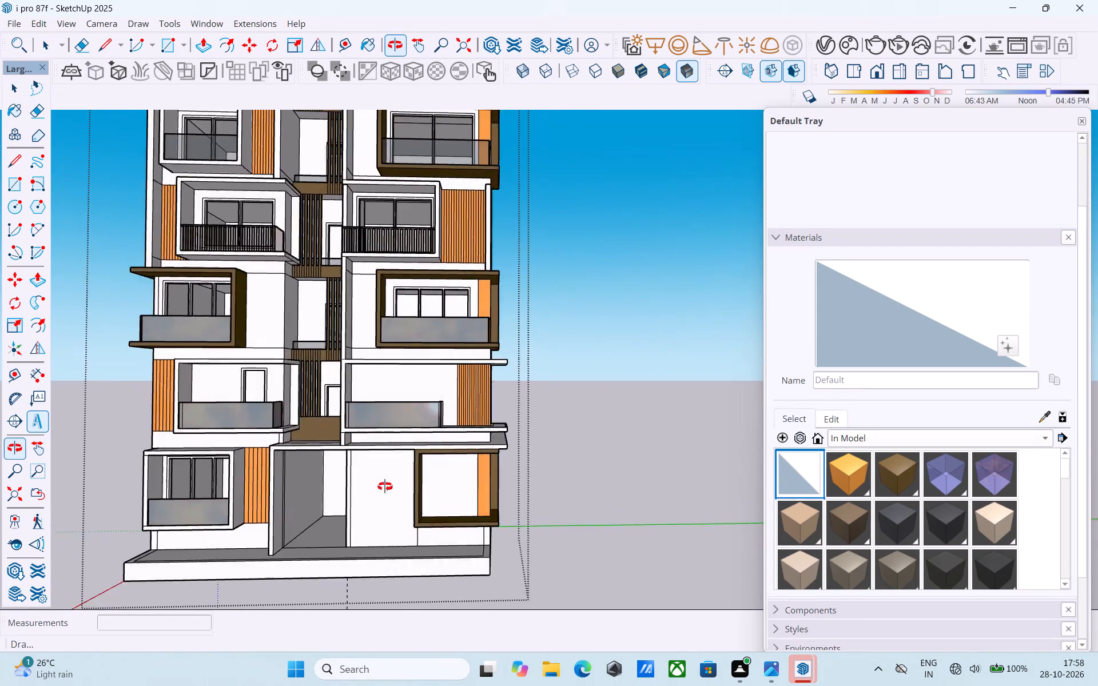
Offset the outline of the white wall panel inside the ground-floor brown box frame 6" inward.
middle_click_drag(385, 486, 407, 496)
scroll(450, 506, "up", 4)
left_click(448, 490)
scroll(448, 490, "up", 2)
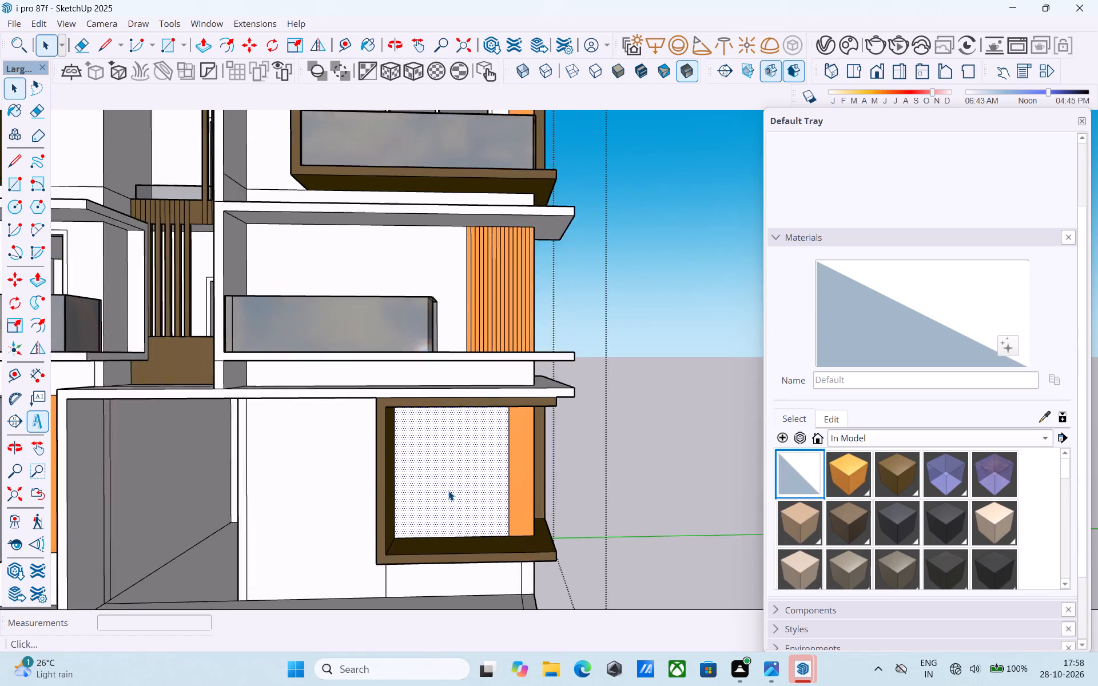
scroll(448, 490, "up", 3)
key("f")
left_click(448, 490)
type("6\"")
key("Return")
Offset the resulting inner rectangle another 3" inward to form the window's frame border.
key("space")
left_click(448, 485)
scroll(448, 485, "up", 3)
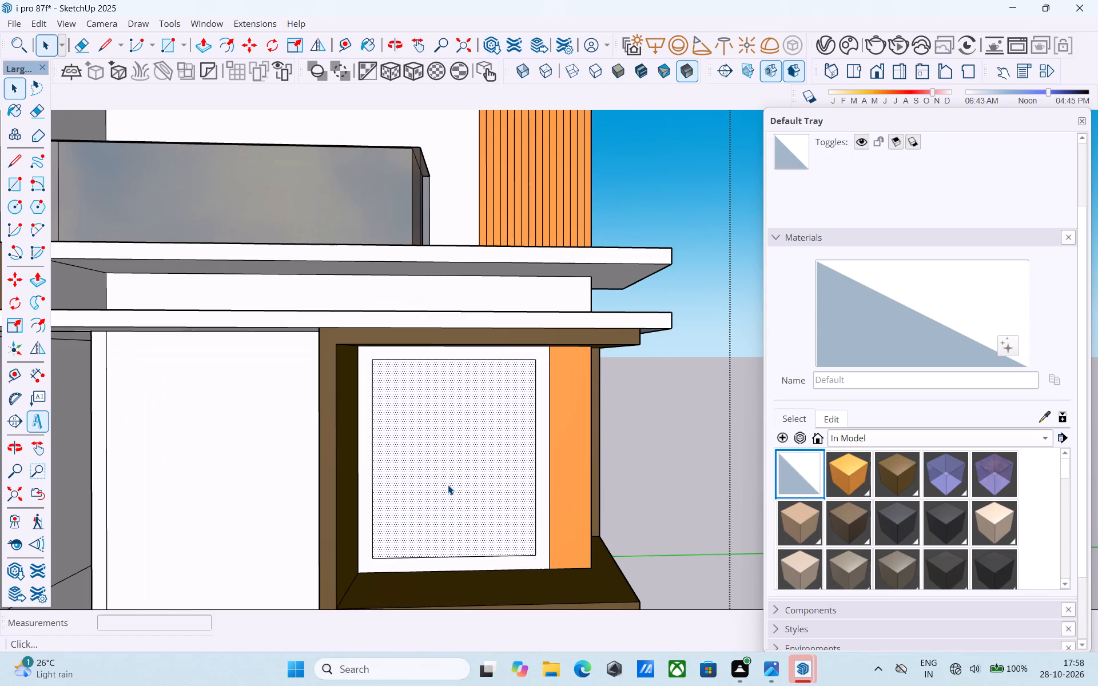
key("f")
left_click(448, 485)
key("3")
key("shift+quotedbl")
key("Return")
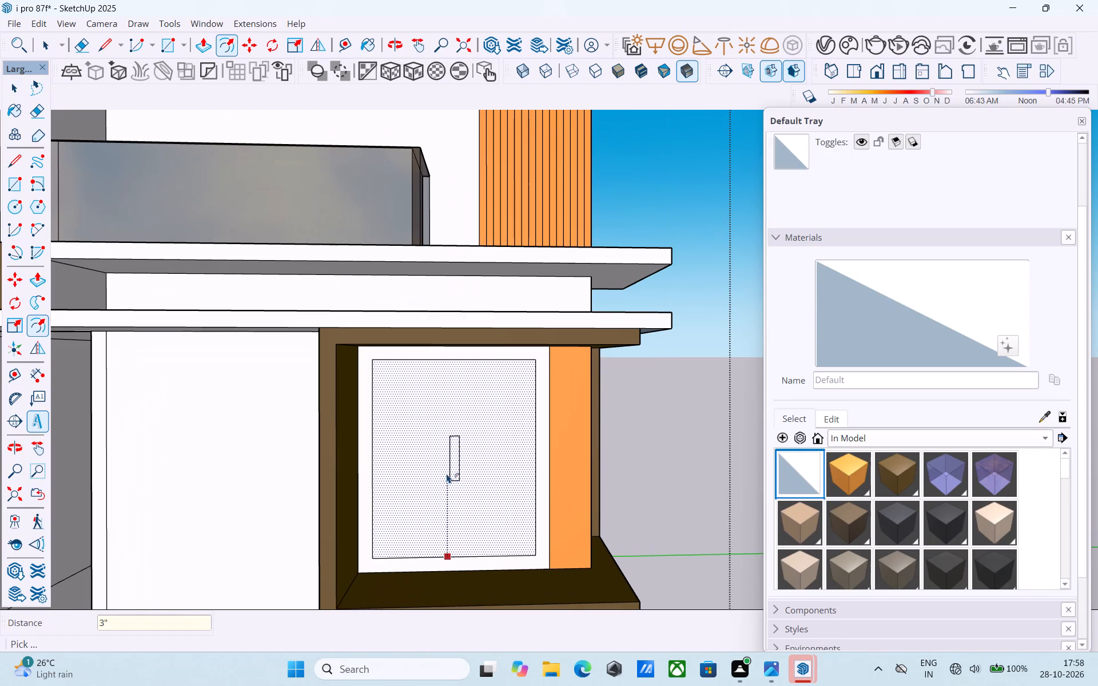
Draw a vertical line between the top and bottom midpoints of the window's inner rectangle.
key("space")
key("l")
left_click(456, 368)
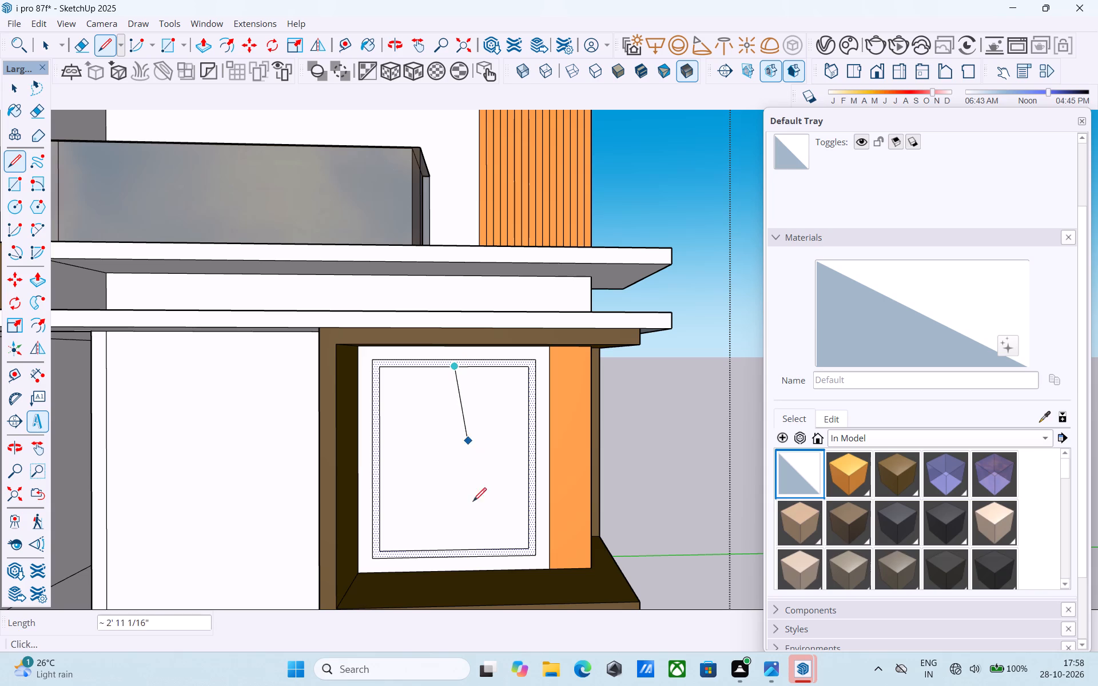
left_click(456, 548)
key("space")
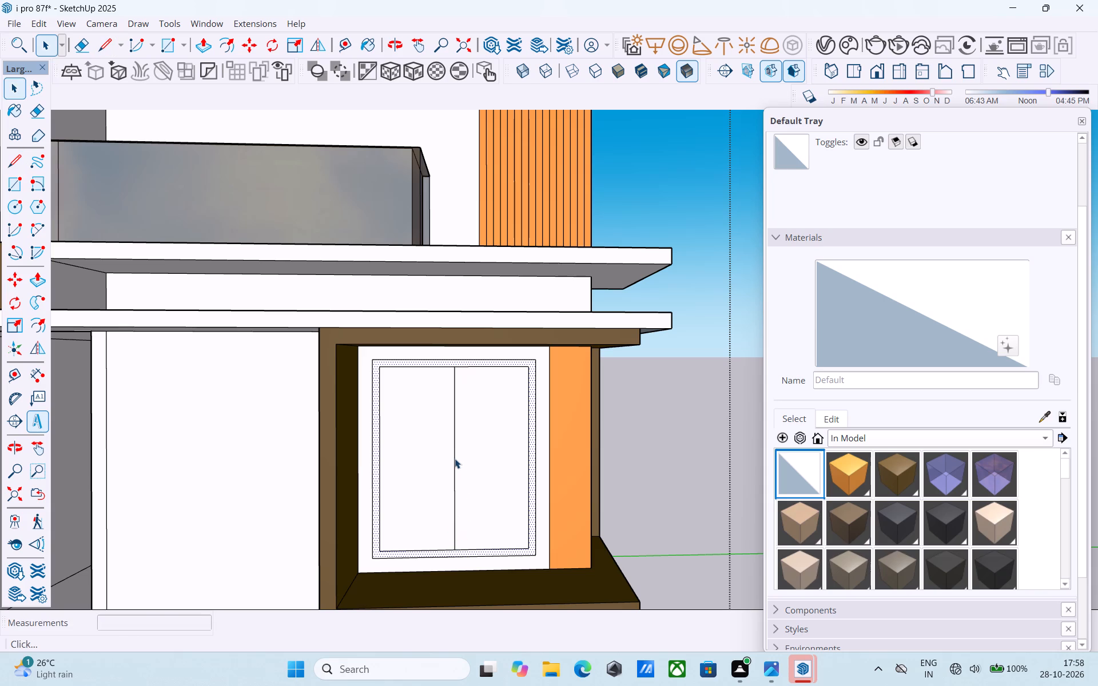
Copy the vertical centre line 2" sideways toward the orange cladding to outline the window's mullion.
left_click(455, 458)
key("m")
scroll(466, 604, "up", 4)
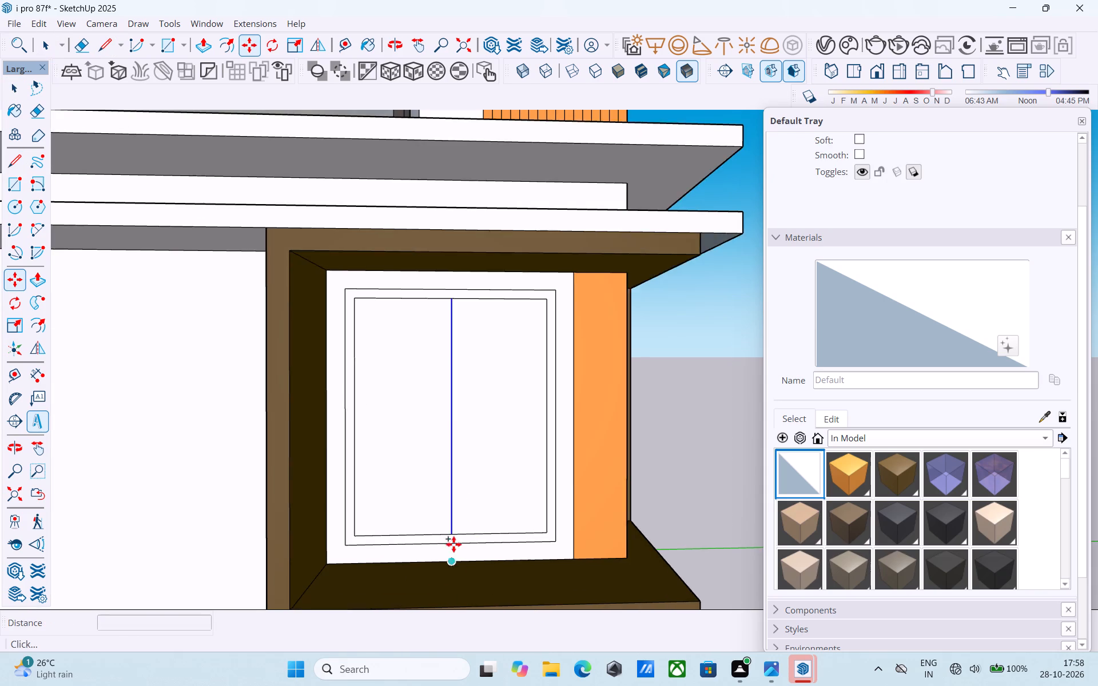
scroll(453, 544, "up", 5)
left_click(453, 533)
left_click(464, 532)
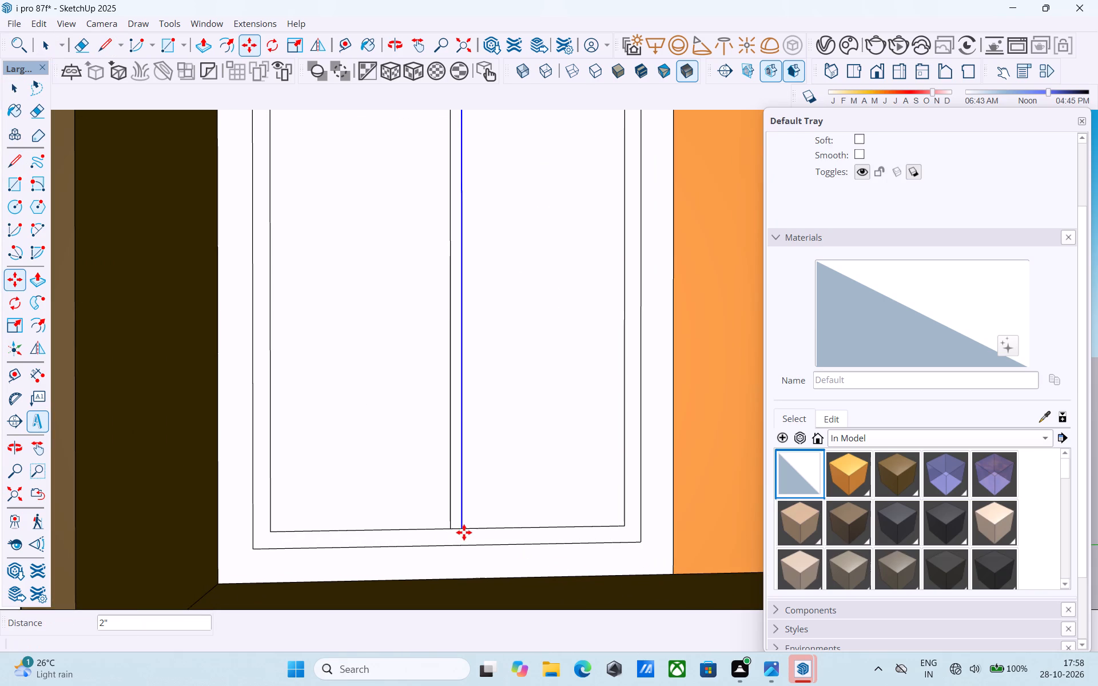
Erase the short bottom edge between the two mullion lines so the mullion joins the window's frame border.
key("e")
scroll(463, 532, "up", 5)
left_click(455, 527)
key("space")
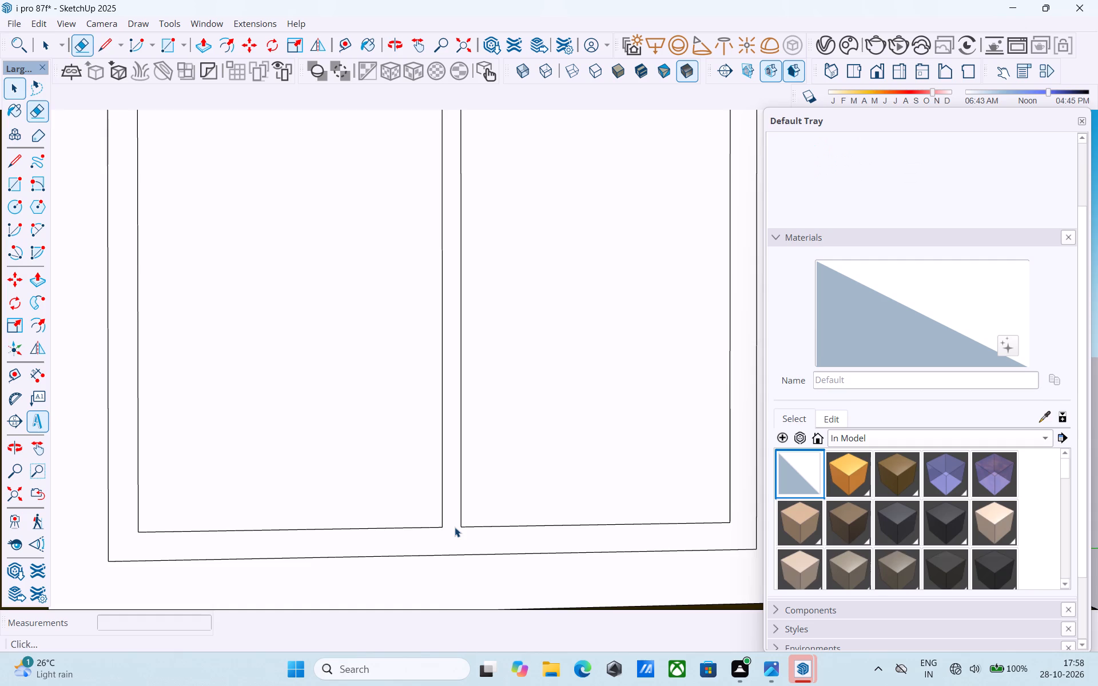
Push both panes of the ground-floor window 9" into the wall behind the frame and mullion.
scroll(456, 526, "down", 10)
scroll(419, 558, "down", 3)
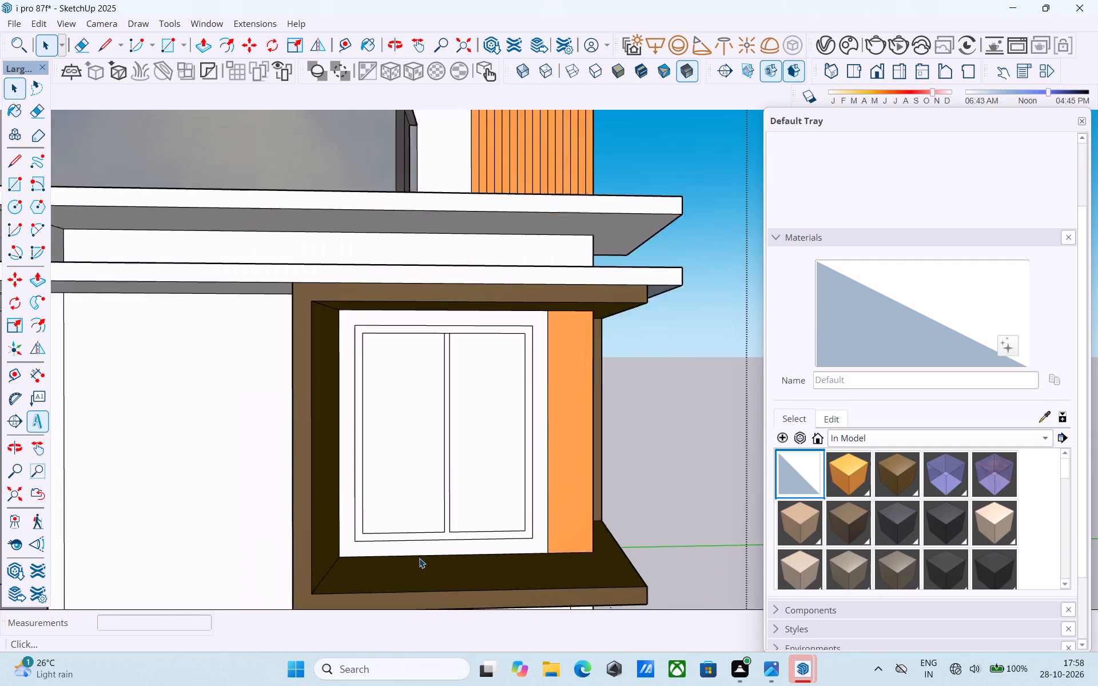
scroll(419, 558, "down", 2)
middle_click_drag(437, 532, 435, 522)
scroll(447, 498, "up", 9)
scroll(379, 441, "up", 2)
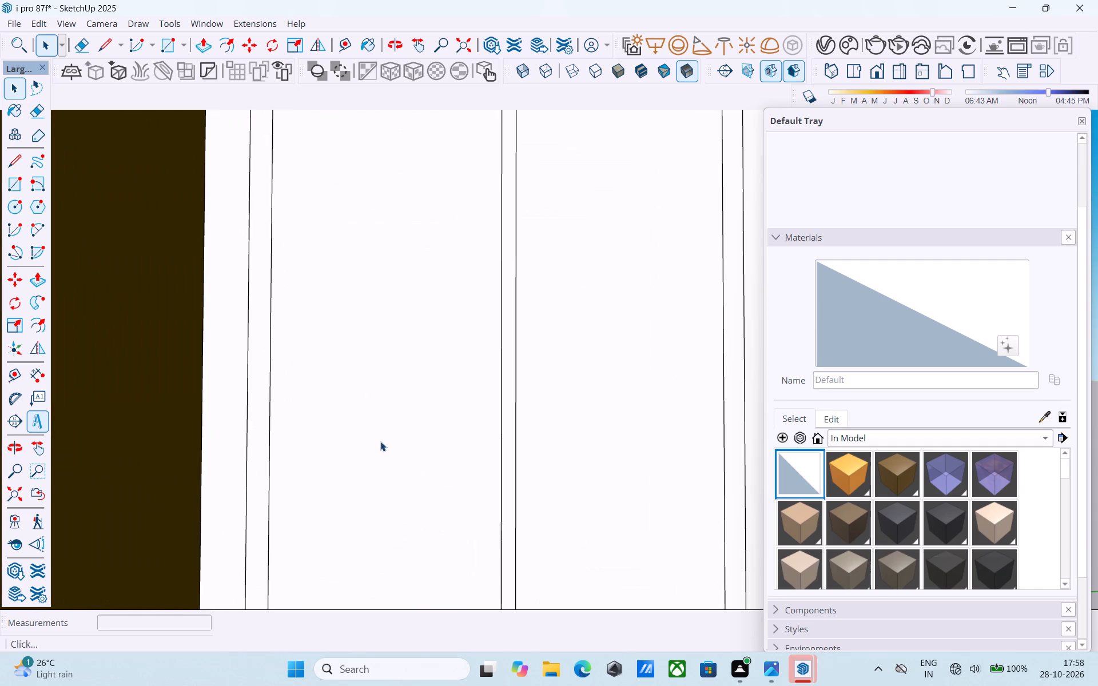
left_click(380, 441)
key("p")
scroll(382, 441, "up", 4)
left_click(382, 441)
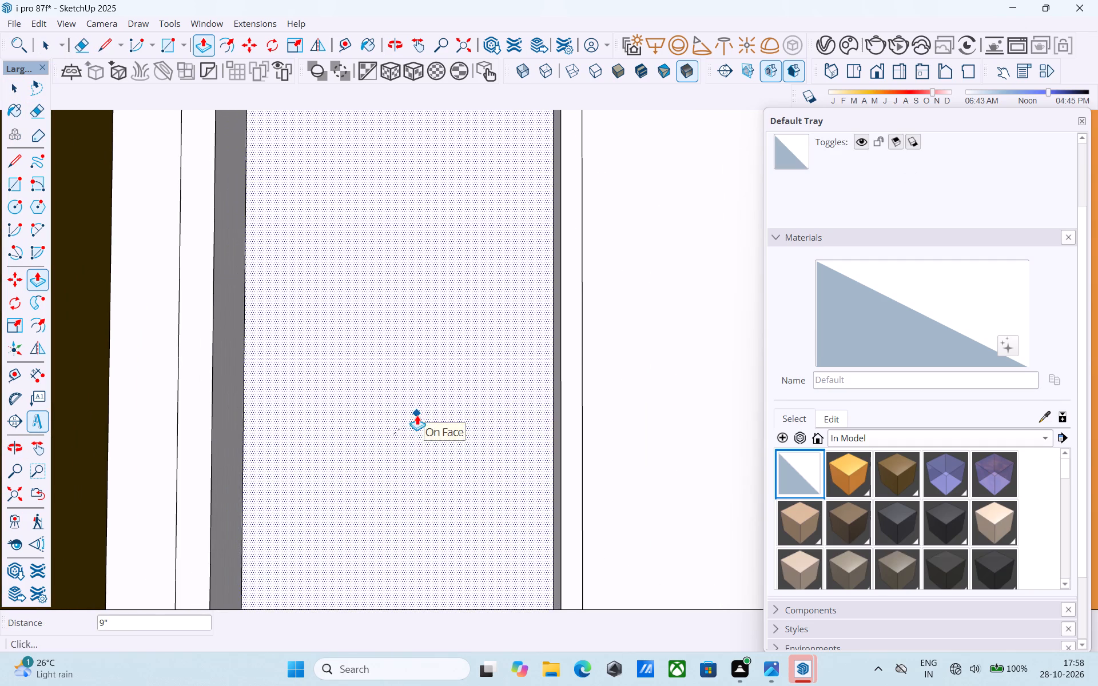
left_click(417, 415)
double_click(602, 419)
Examine the whole building from the front, side and above to review the facade with the ground-floor window.
scroll(488, 422, "down", 10)
middle_click_drag(505, 427, 507, 473)
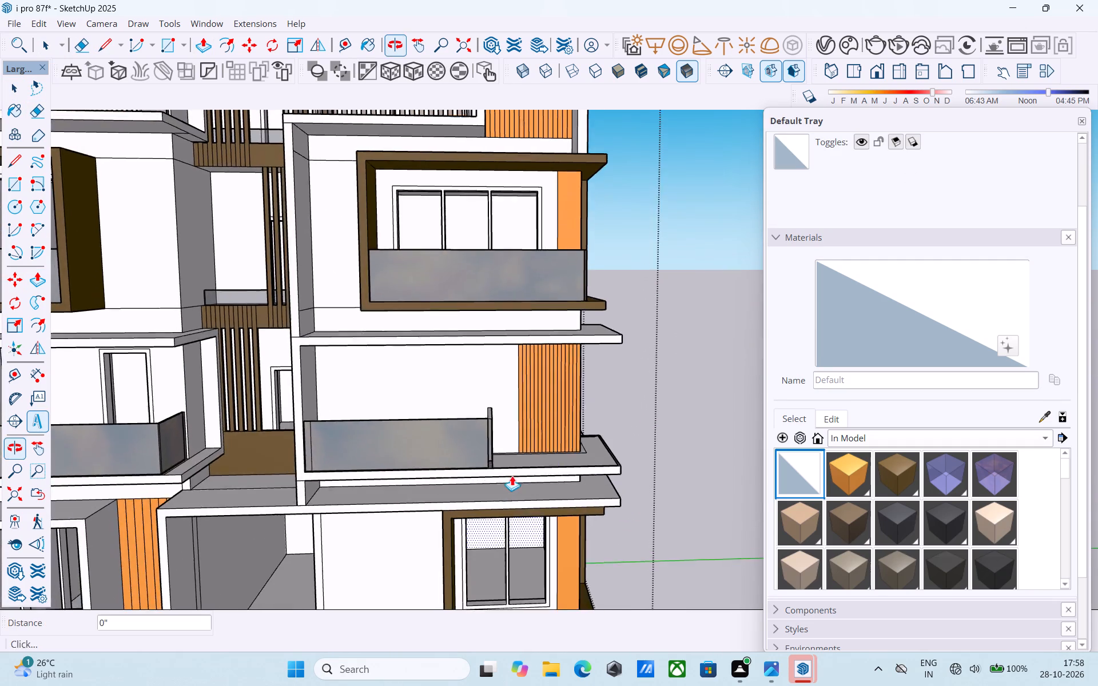
scroll(573, 442, "down", 2)
scroll(573, 442, "up", 1)
scroll(573, 442, "down", 6)
middle_click_drag(562, 464, 623, 422)
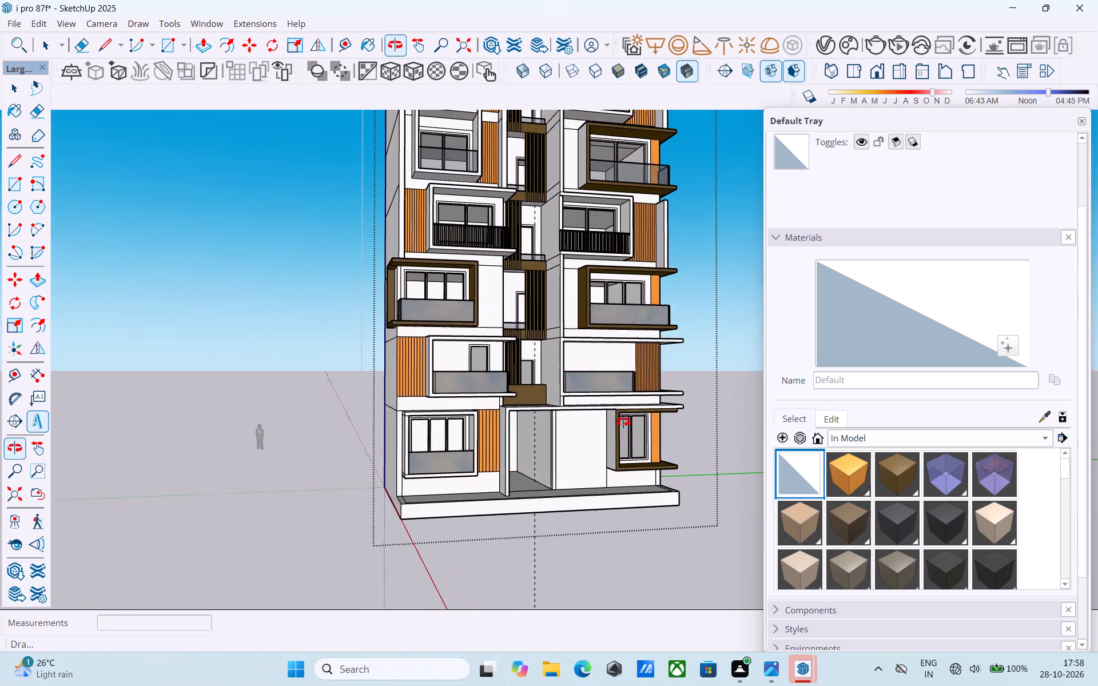
middle_click_drag(623, 422, 621, 420)
middle_click_drag(607, 432, 552, 453)
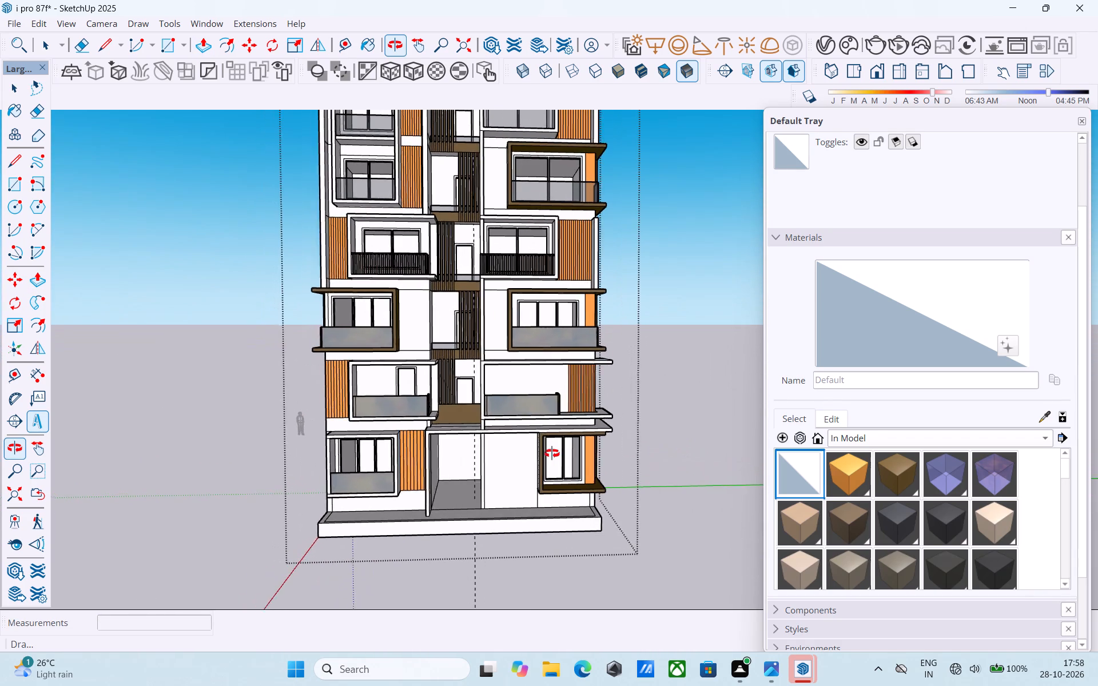
middle_click_drag(552, 453, 556, 453)
middle_click_drag(572, 452, 304, 435)
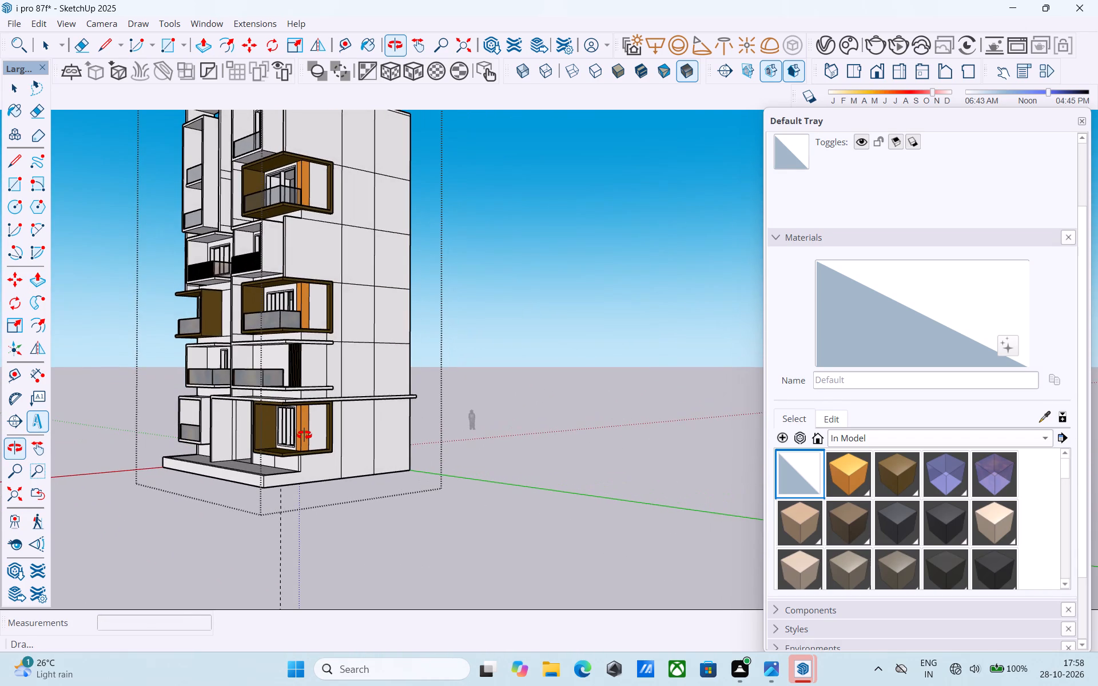
middle_click_drag(304, 435, 351, 446)
middle_click_drag(354, 446, 440, 452)
scroll(442, 450, "down", 4)
middle_click_drag(442, 450, 616, 535)
scroll(591, 415, "up", 5)
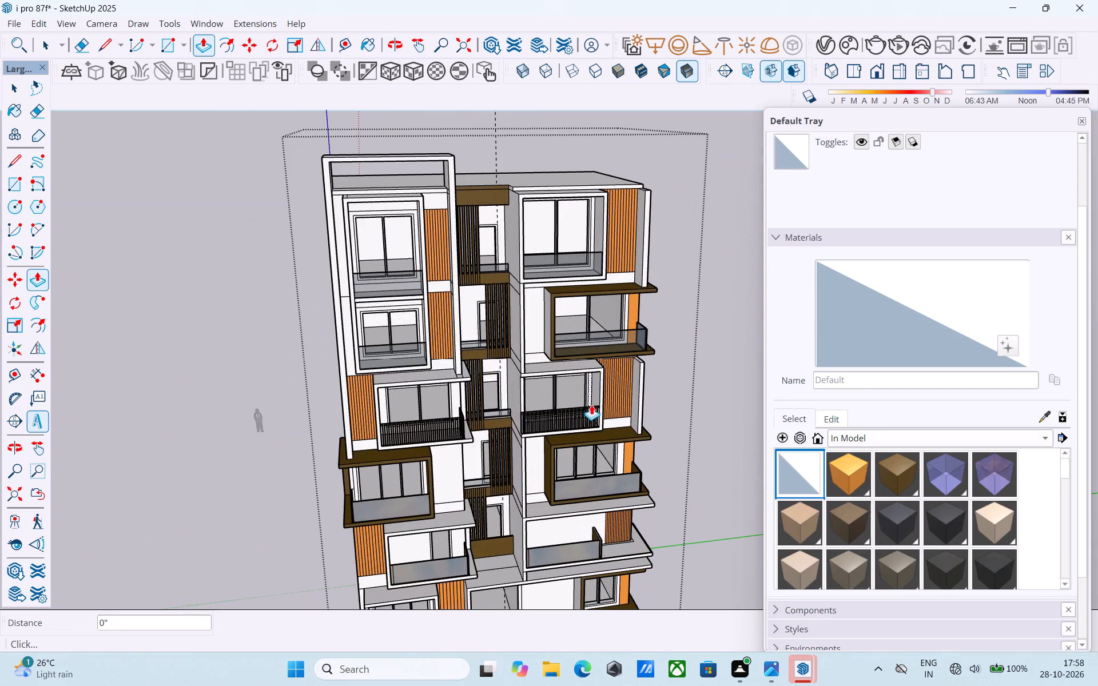
Save the model.
key("space")
key("ctrl+s")
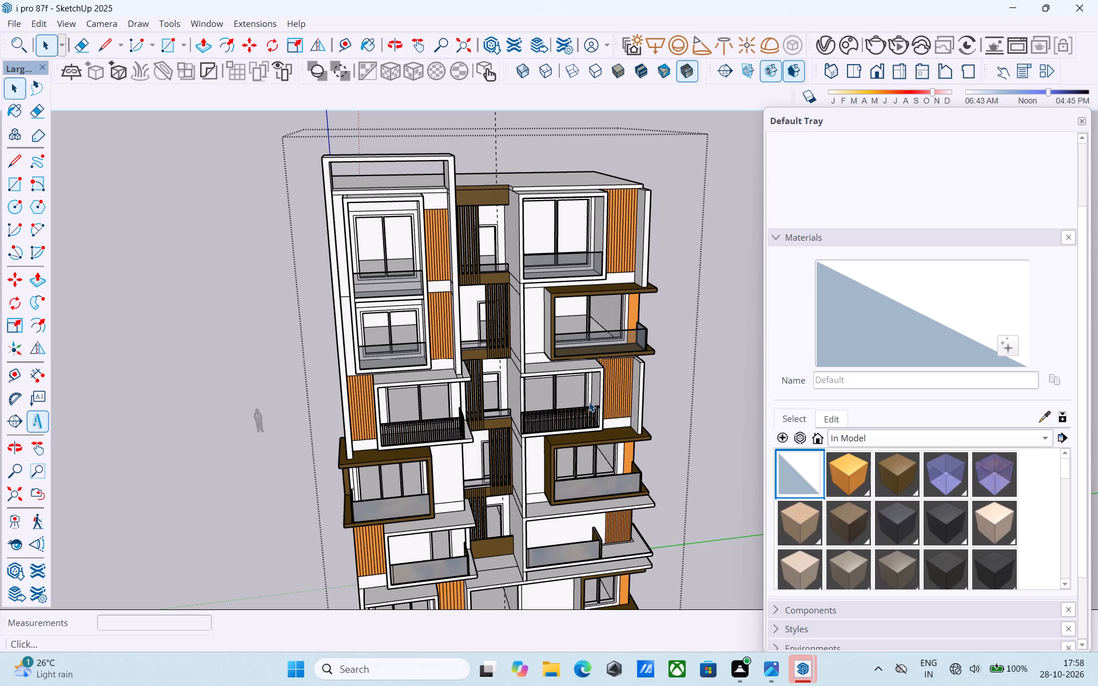
Examine the front facade floor by floor for balcony walls that still lack a window opening.
scroll(588, 401, "down", 5)
middle_click_drag(588, 401, 524, 364)
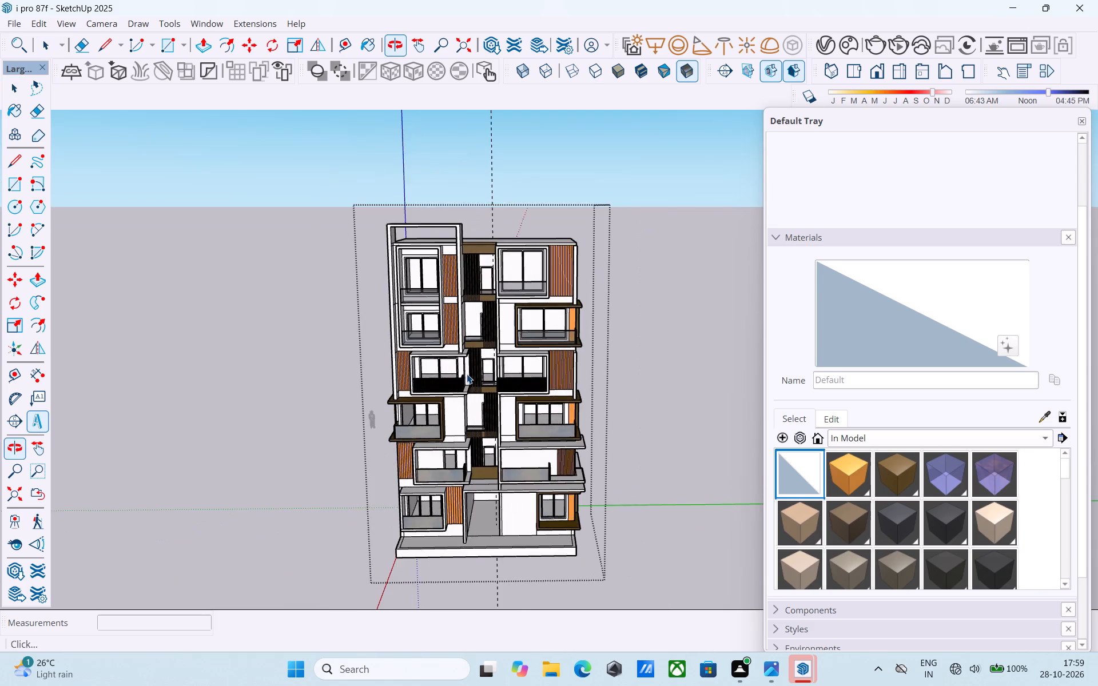
scroll(467, 373, "up", 5)
scroll(468, 373, "down", 4)
middle_click_drag(467, 373, 452, 362)
scroll(456, 363, "up", 5)
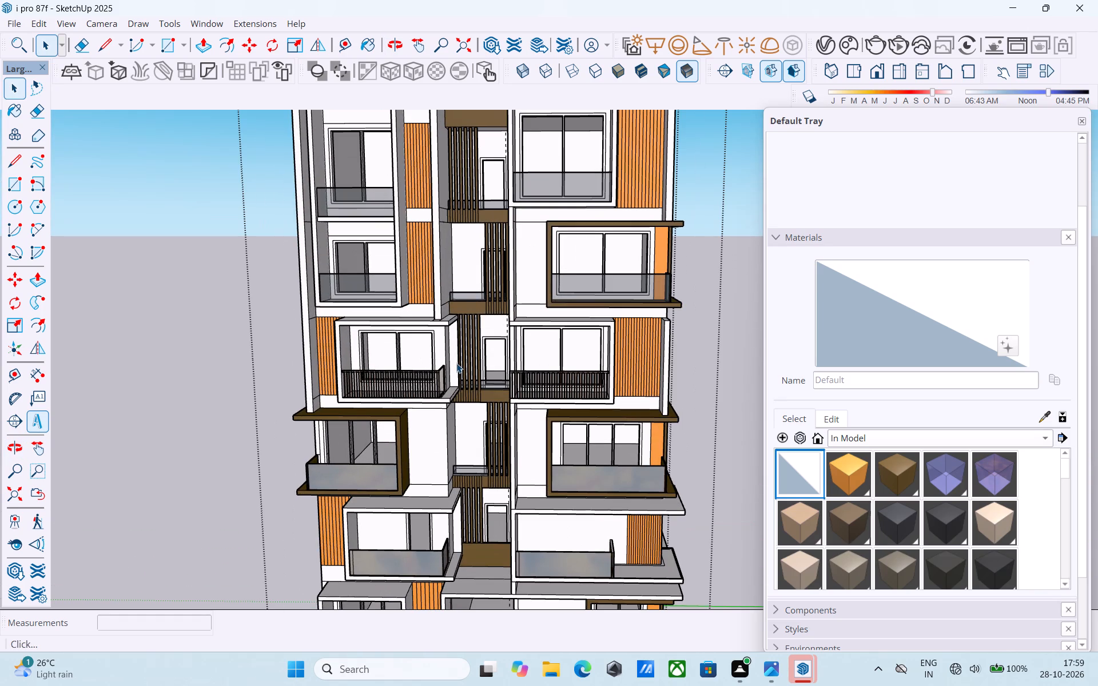
scroll(456, 363, "down", 3)
middle_click_drag(456, 363, 469, 340)
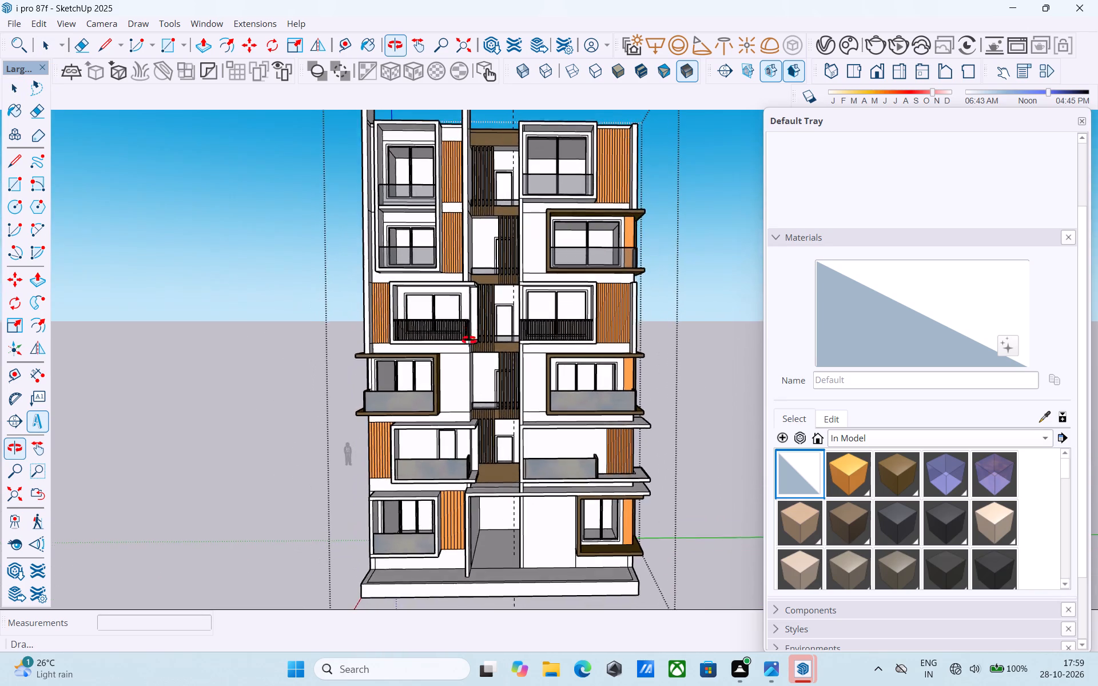
middle_click_drag(469, 340, 450, 349)
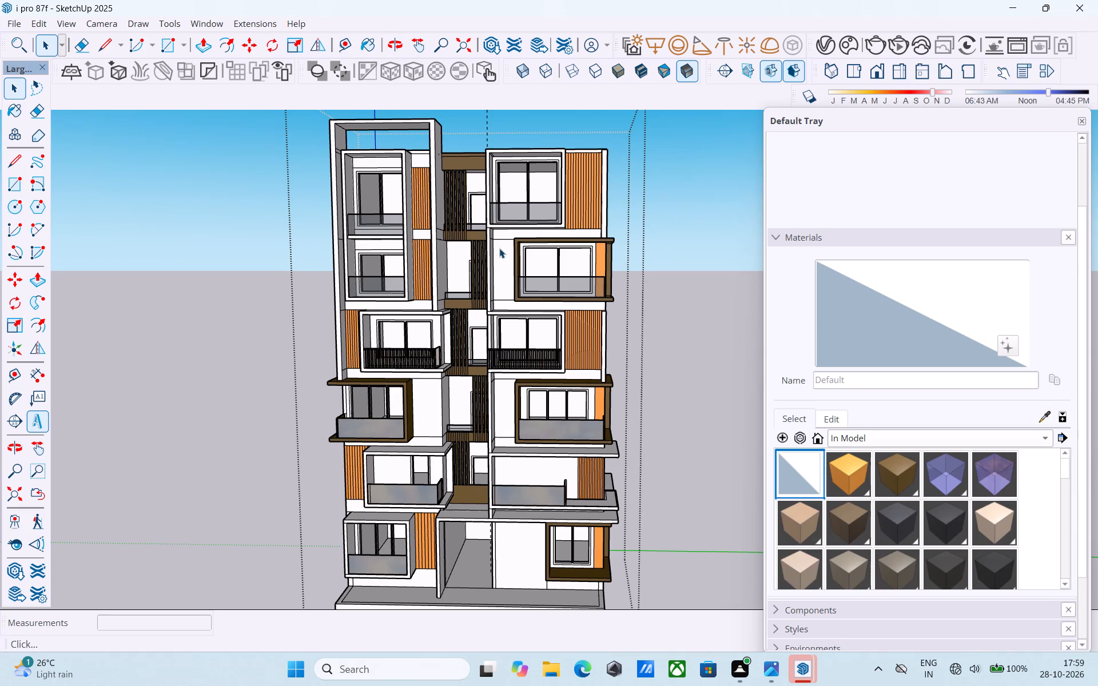
middle_click_drag(476, 238, 464, 201)
middle_click_drag(506, 468, 478, 443)
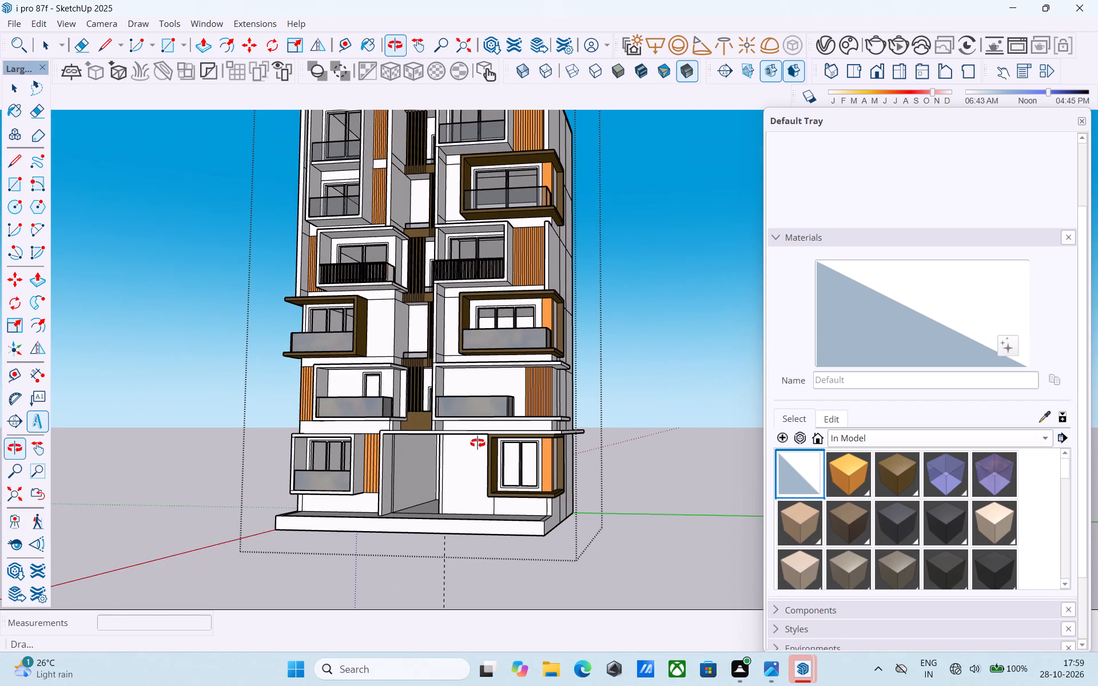
middle_click_drag(478, 443, 482, 448)
middle_click_drag(486, 450, 518, 472)
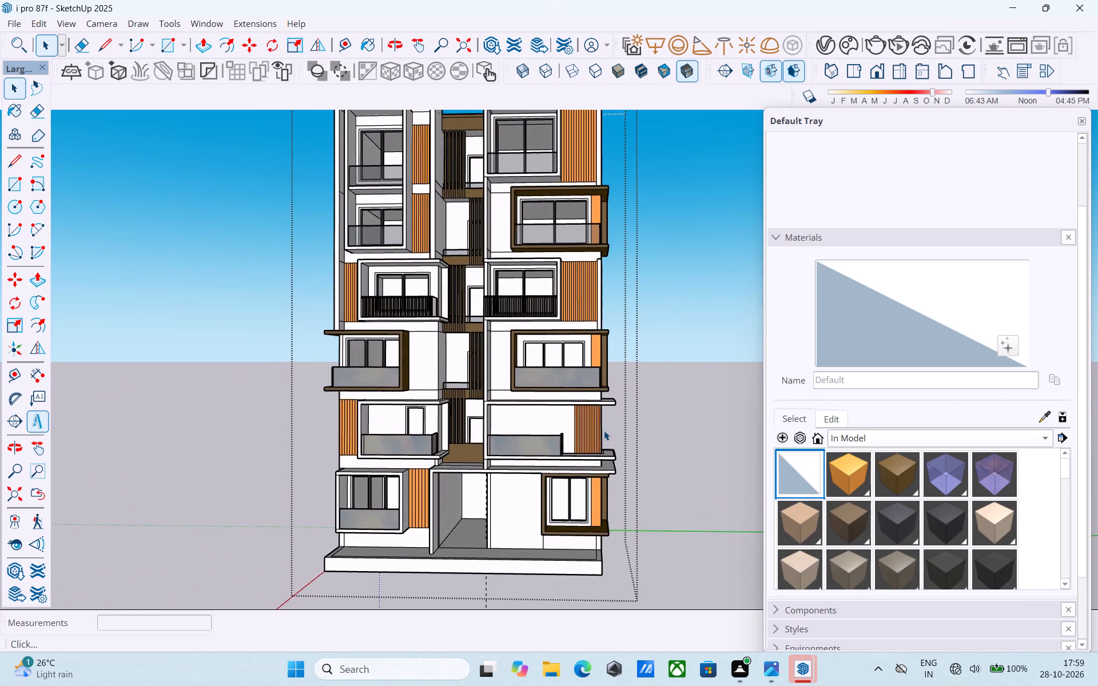
Place a vertical guide on the first-floor balcony's blank back wall, 9' from its side-wall corner toward the orange cladding.
scroll(604, 430, "up", 5)
middle_click_drag(548, 437, 591, 537)
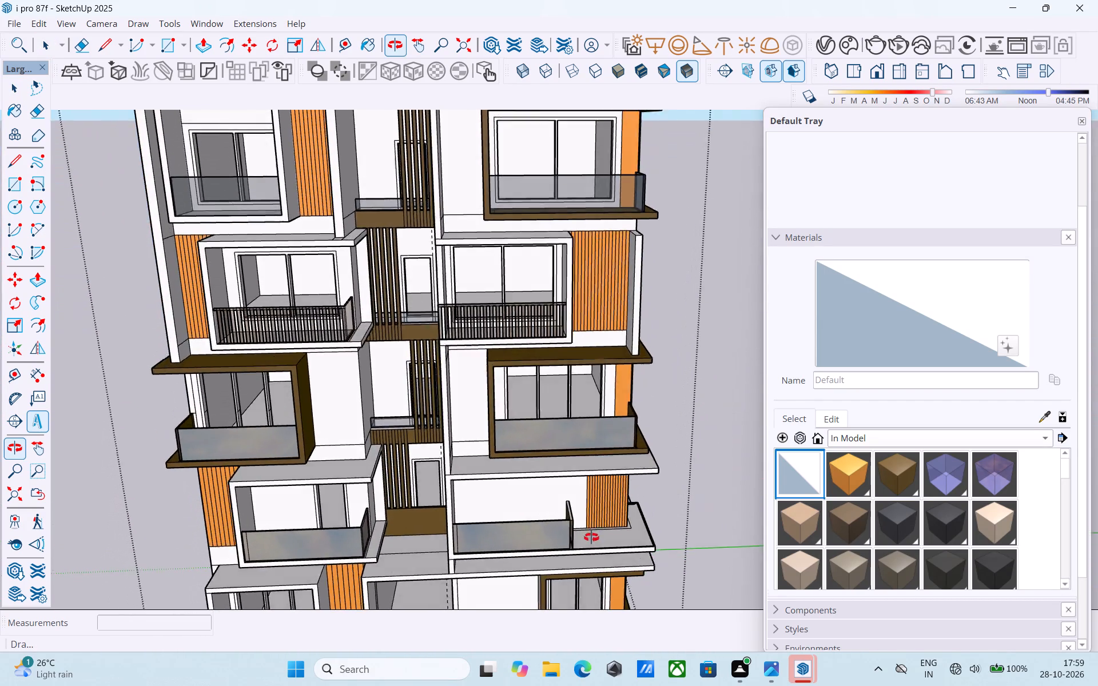
middle_click_drag(591, 537, 592, 540)
scroll(572, 547, "up", 4)
middle_click_drag(570, 535, 478, 523)
scroll(392, 456, "up", 4)
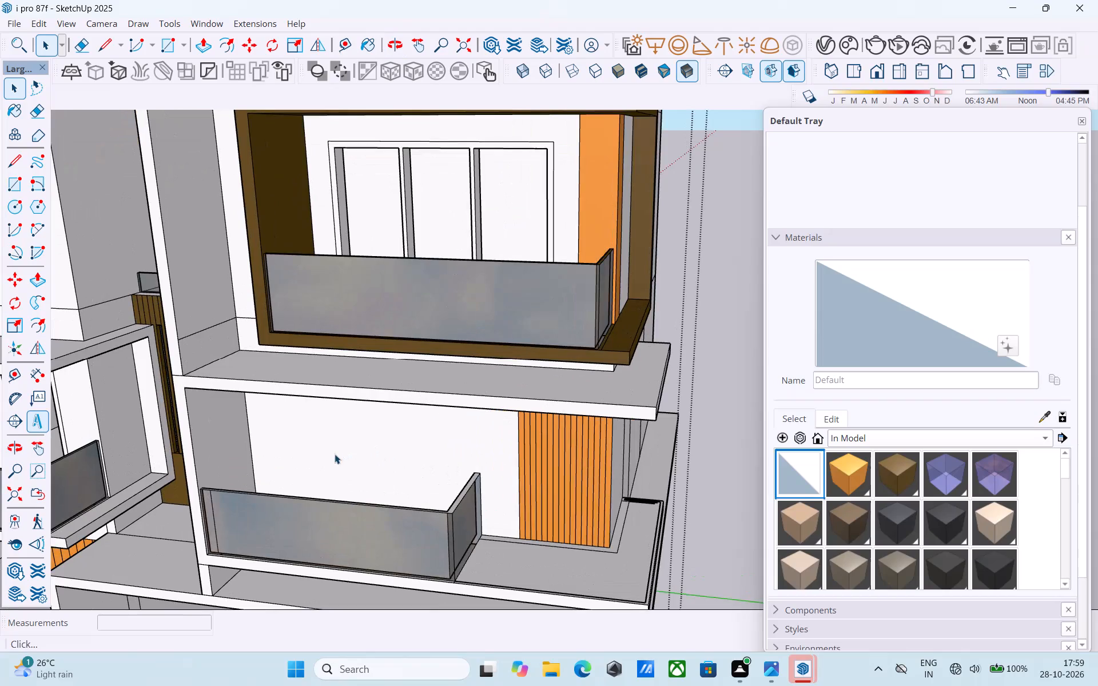
key("t")
scroll(309, 453, "up", 2)
left_click(234, 434)
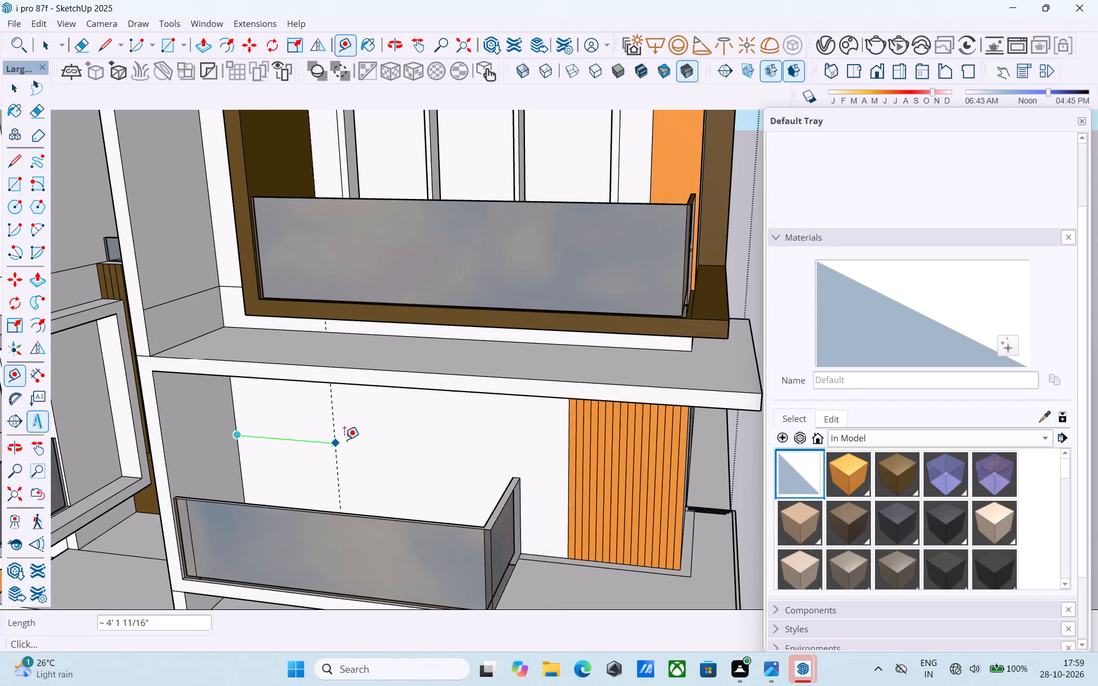
middle_click_drag(456, 456, 536, 454)
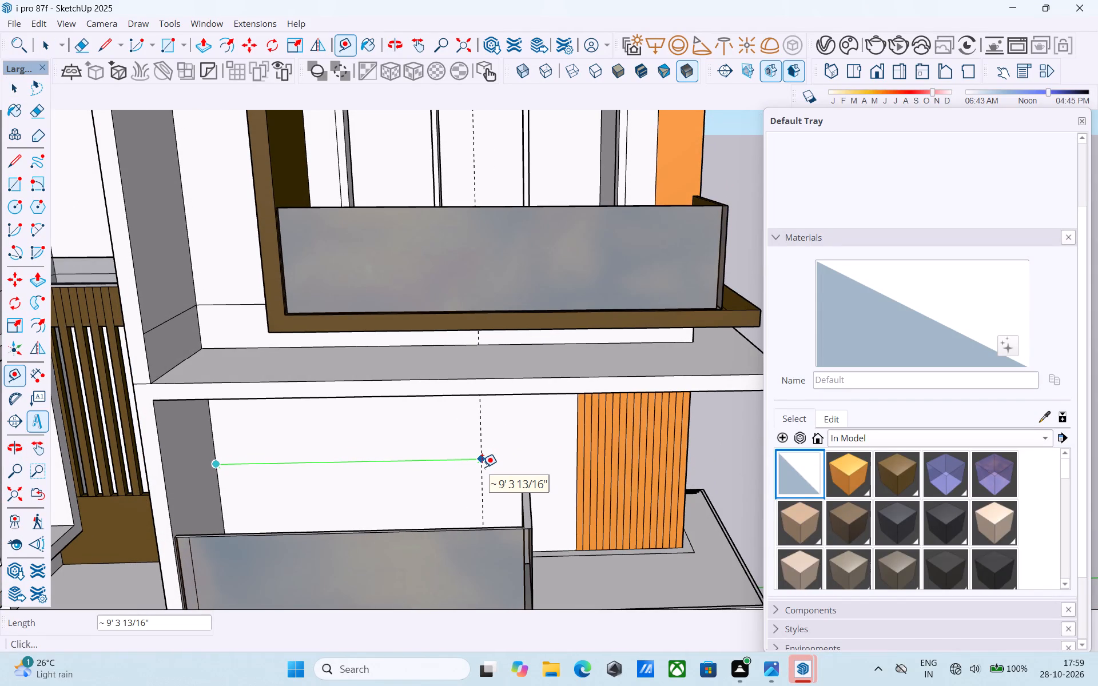
type("9'")
key("Return")
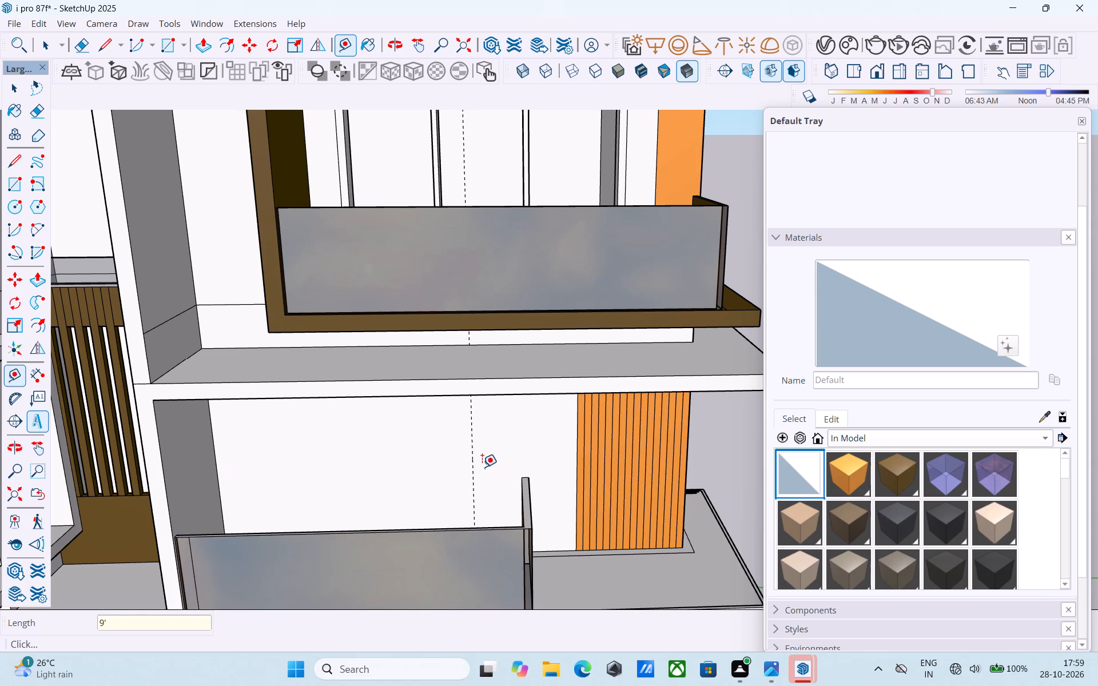
Draw a vertical line along the guide from the balcony floor to the ceiling, splitting the back wall.
scroll(482, 467, "down", 4)
middle_click_drag(463, 470, 472, 543)
middle_click_drag(474, 590, 472, 590)
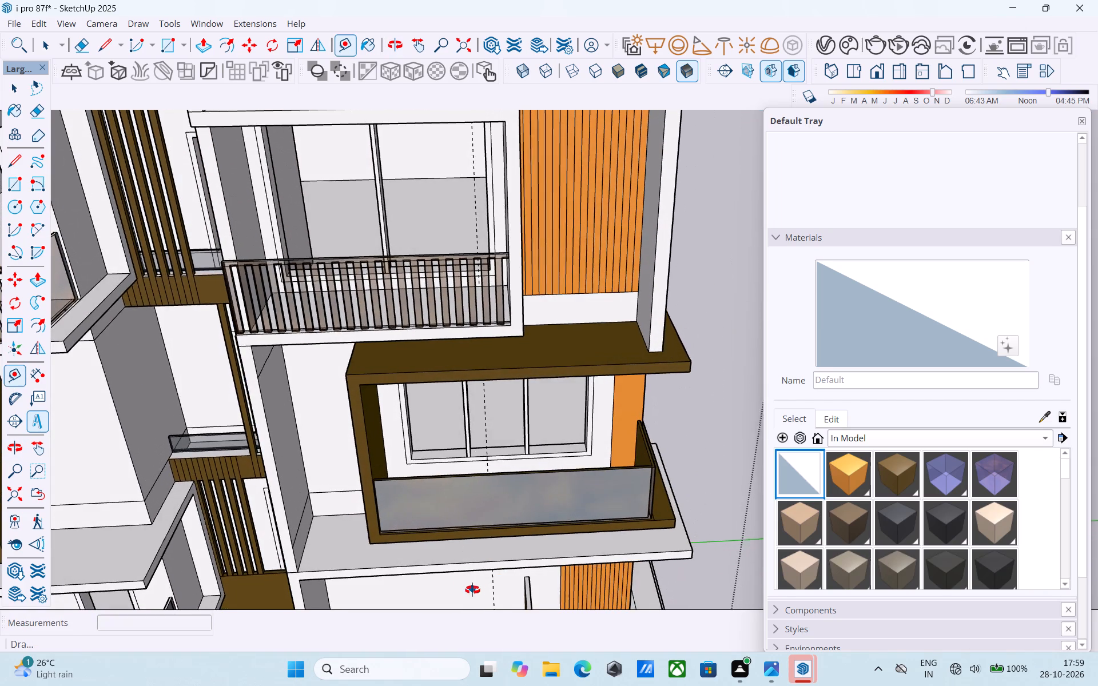
middle_click_drag(472, 590, 507, 485)
key("l")
scroll(526, 532, "up", 6)
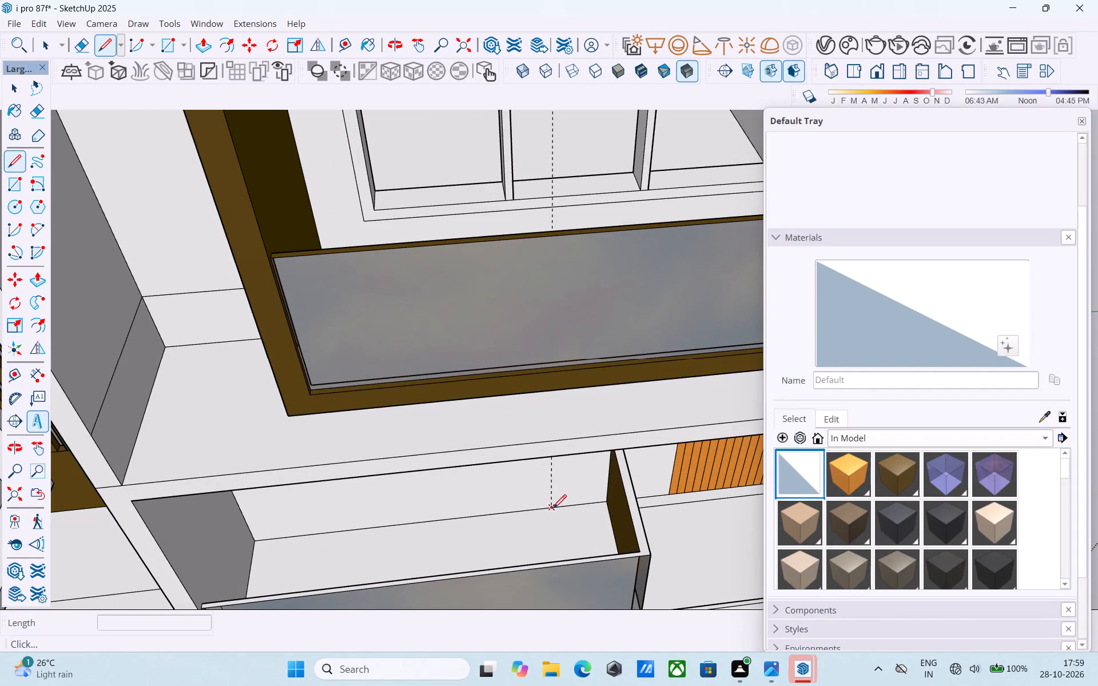
left_click(553, 509)
scroll(550, 505, "down", 4)
middle_click_drag(543, 505, 533, 404, "shift")
middle_click_drag(547, 300, 536, 464, "shift")
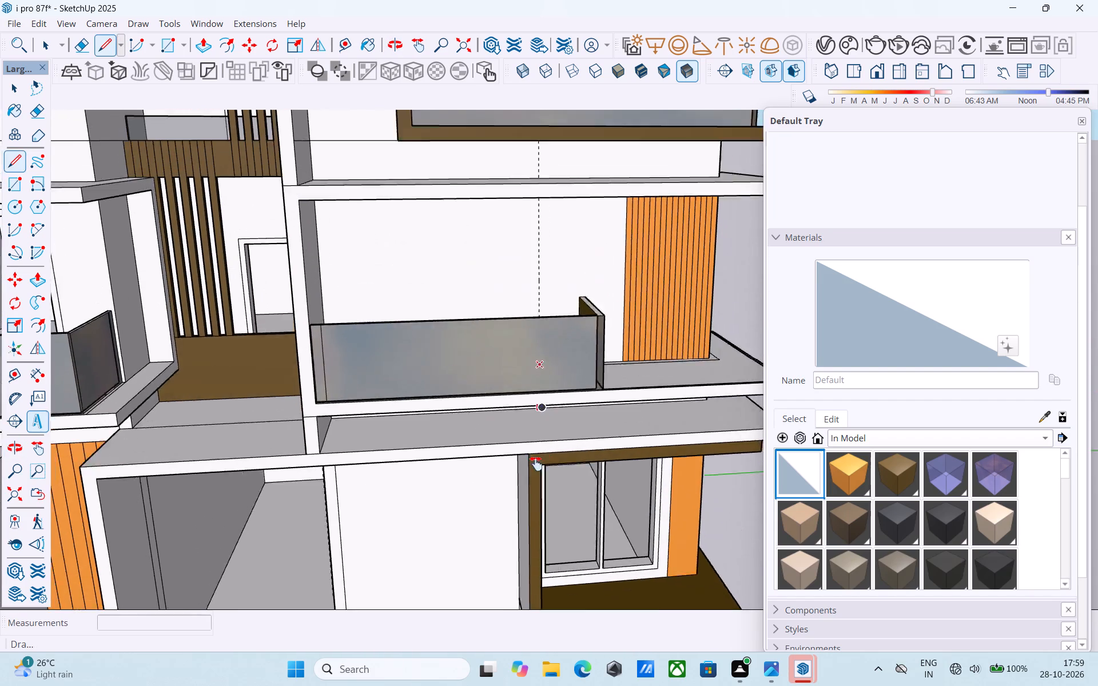
middle_click_drag(536, 464, 548, 423, "shift")
middle_click_drag(551, 385, 545, 565, "shift")
scroll(548, 367, "up", 7)
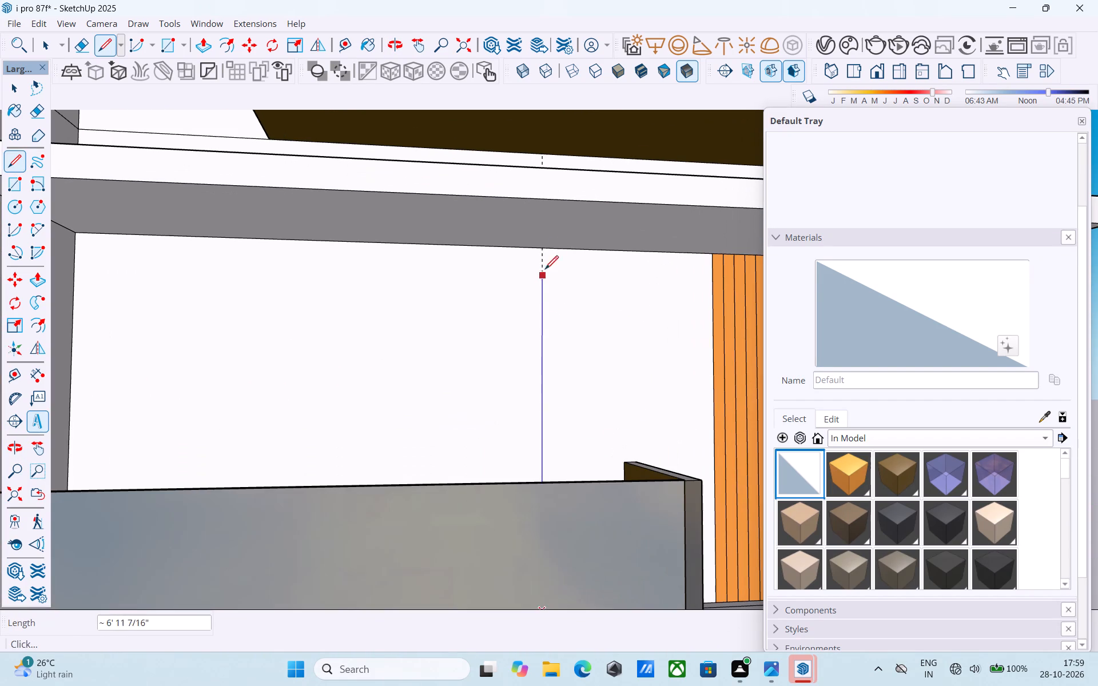
left_click(544, 246)
scroll(544, 246, "down", 4)
key("space")
Offset the 9' wide back-wall face 6" inward to outline the first-floor balcony opening.
middle_click_drag(522, 308, 487, 333)
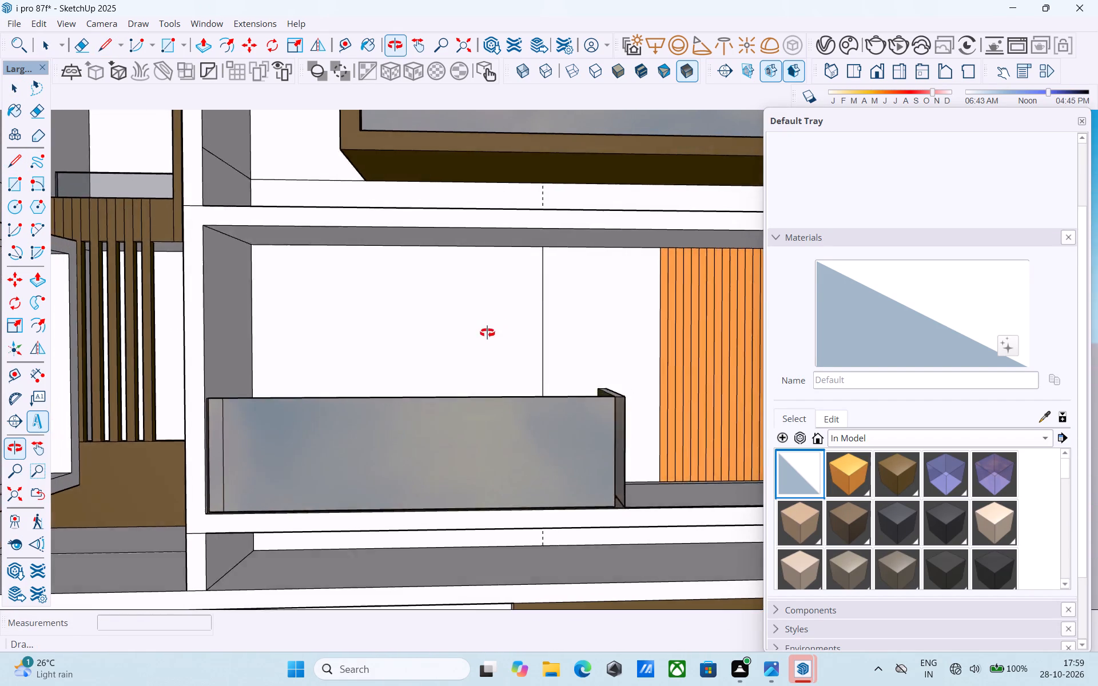
middle_click_drag(487, 333, 475, 497)
left_click(443, 381)
scroll(443, 379, "up", 4)
key("f")
left_click(443, 379)
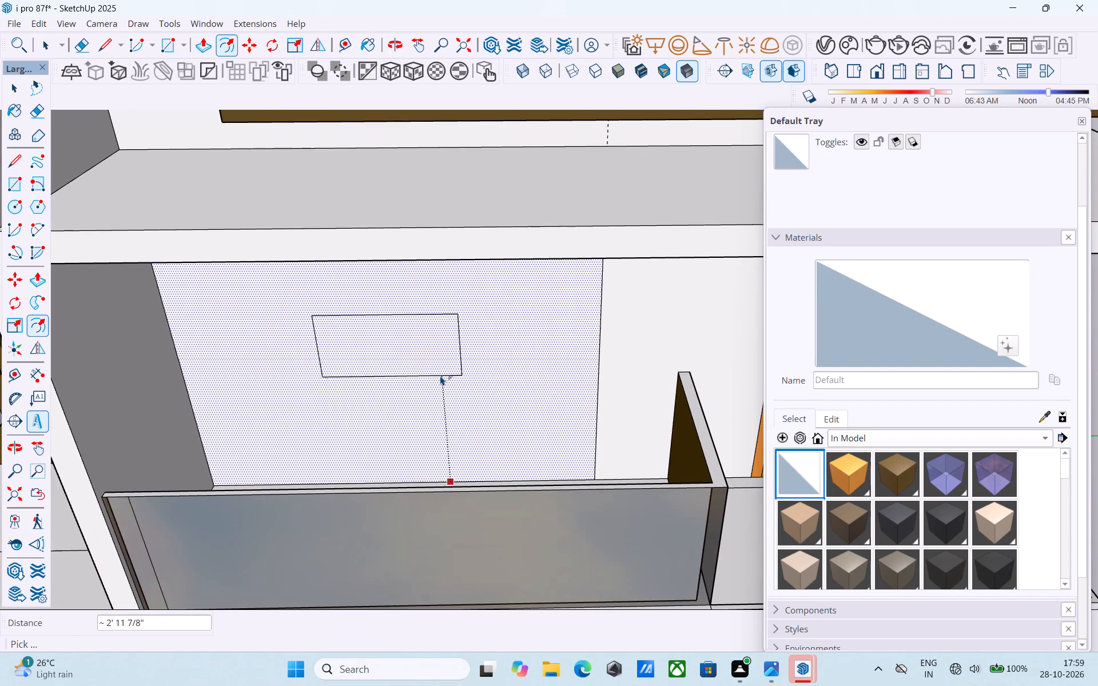
type("6\"")
key("Return")
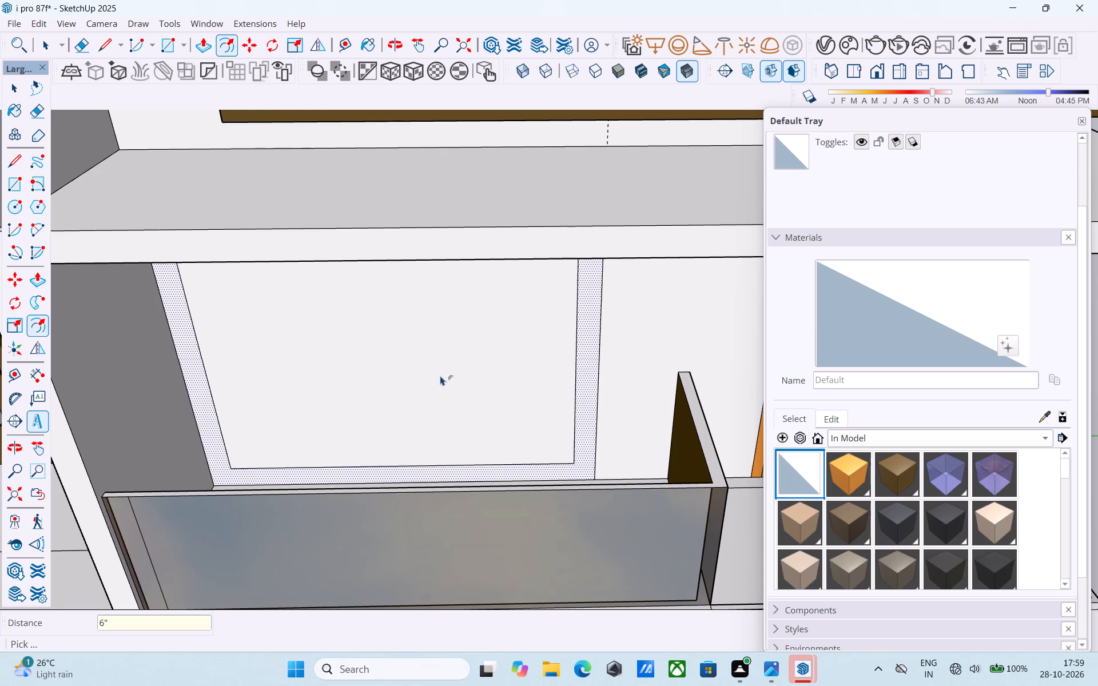
key("space")
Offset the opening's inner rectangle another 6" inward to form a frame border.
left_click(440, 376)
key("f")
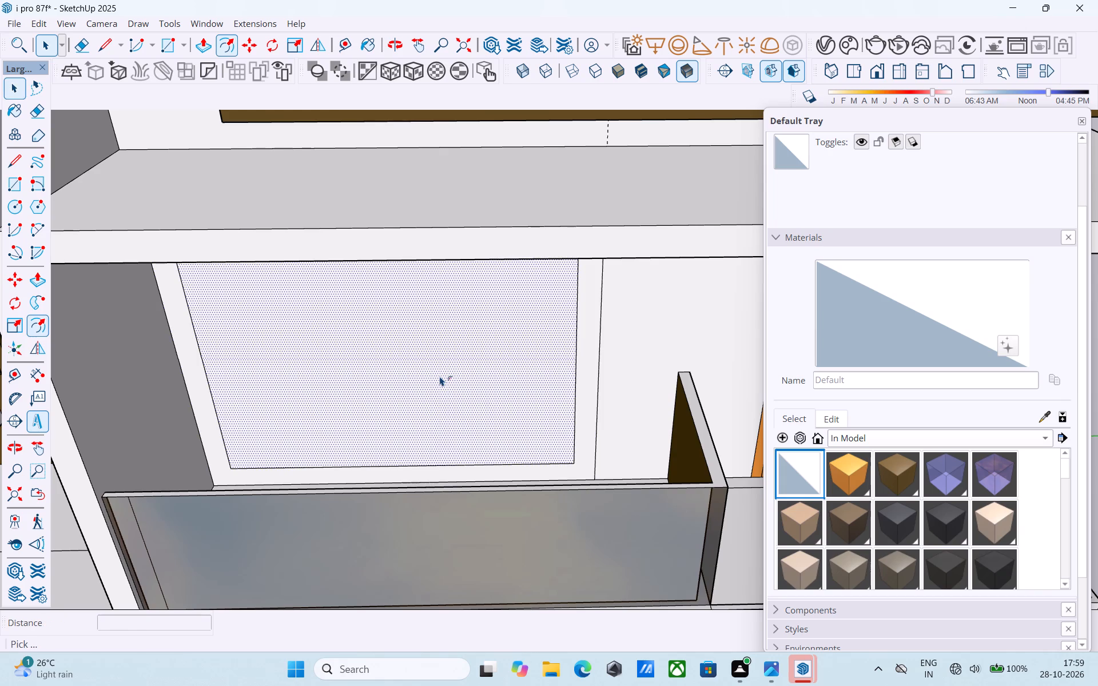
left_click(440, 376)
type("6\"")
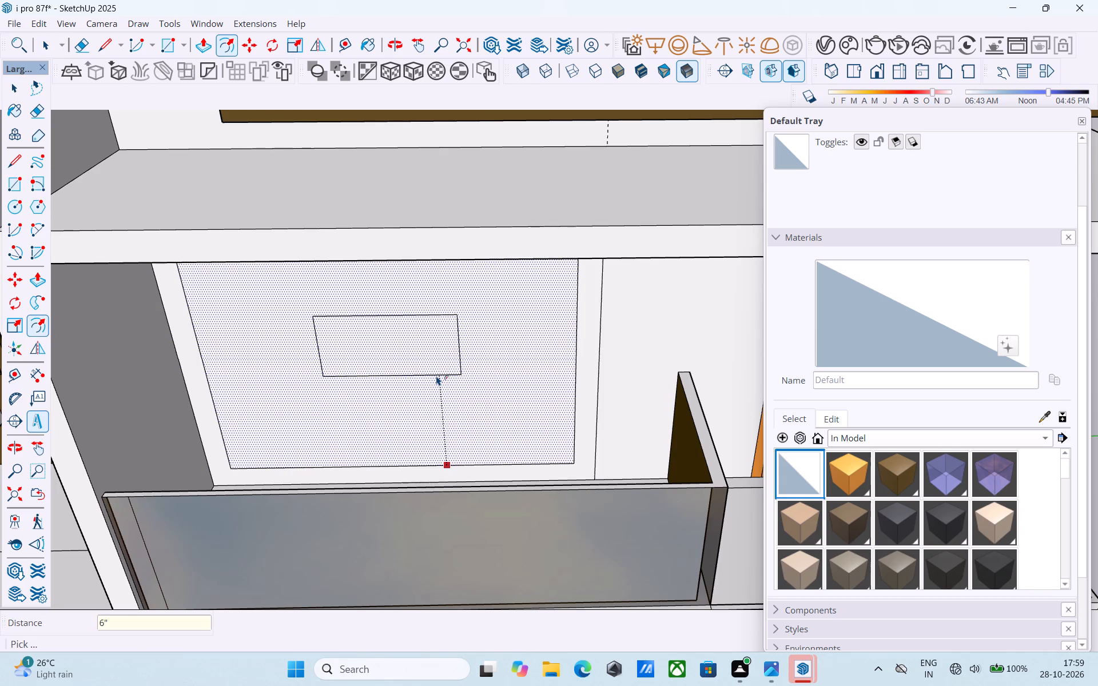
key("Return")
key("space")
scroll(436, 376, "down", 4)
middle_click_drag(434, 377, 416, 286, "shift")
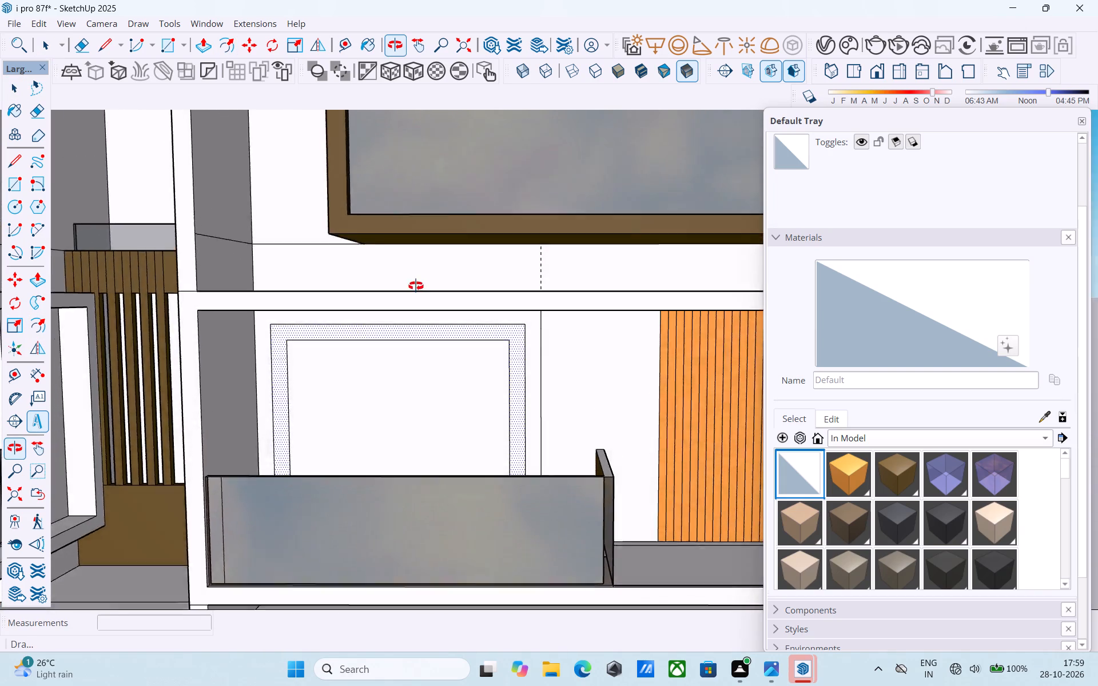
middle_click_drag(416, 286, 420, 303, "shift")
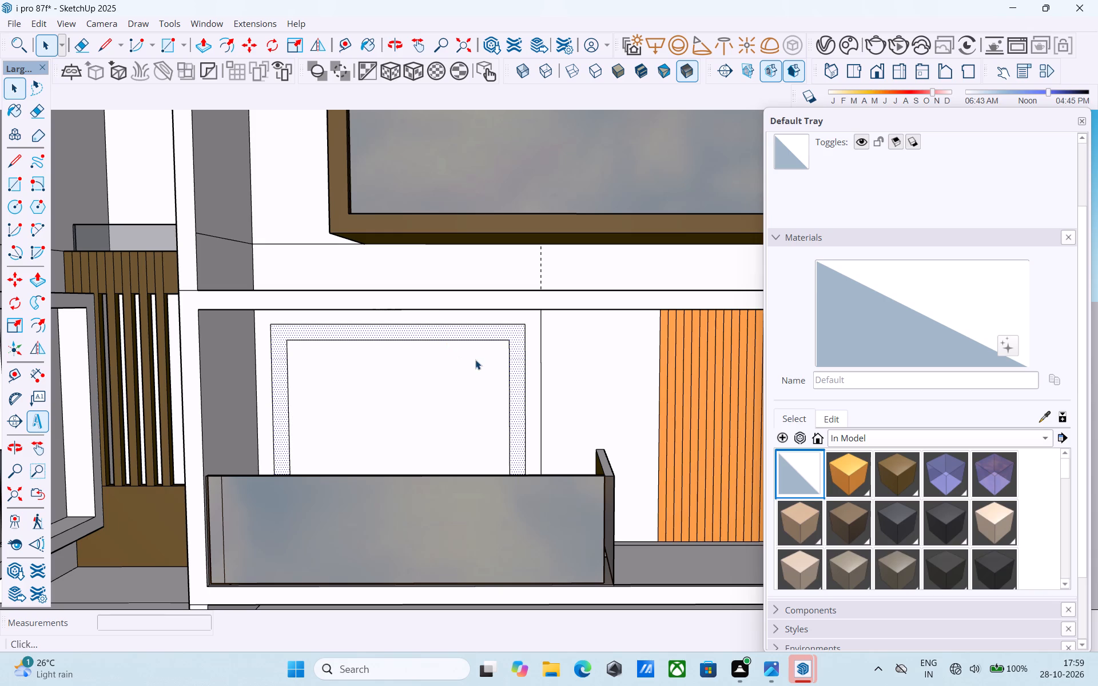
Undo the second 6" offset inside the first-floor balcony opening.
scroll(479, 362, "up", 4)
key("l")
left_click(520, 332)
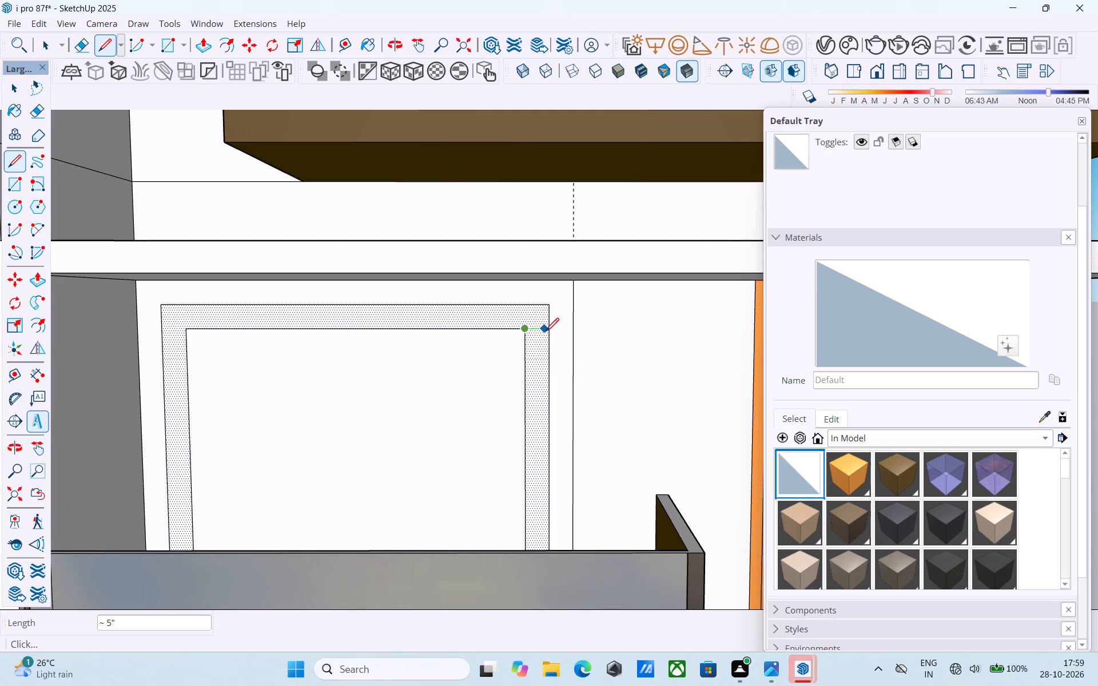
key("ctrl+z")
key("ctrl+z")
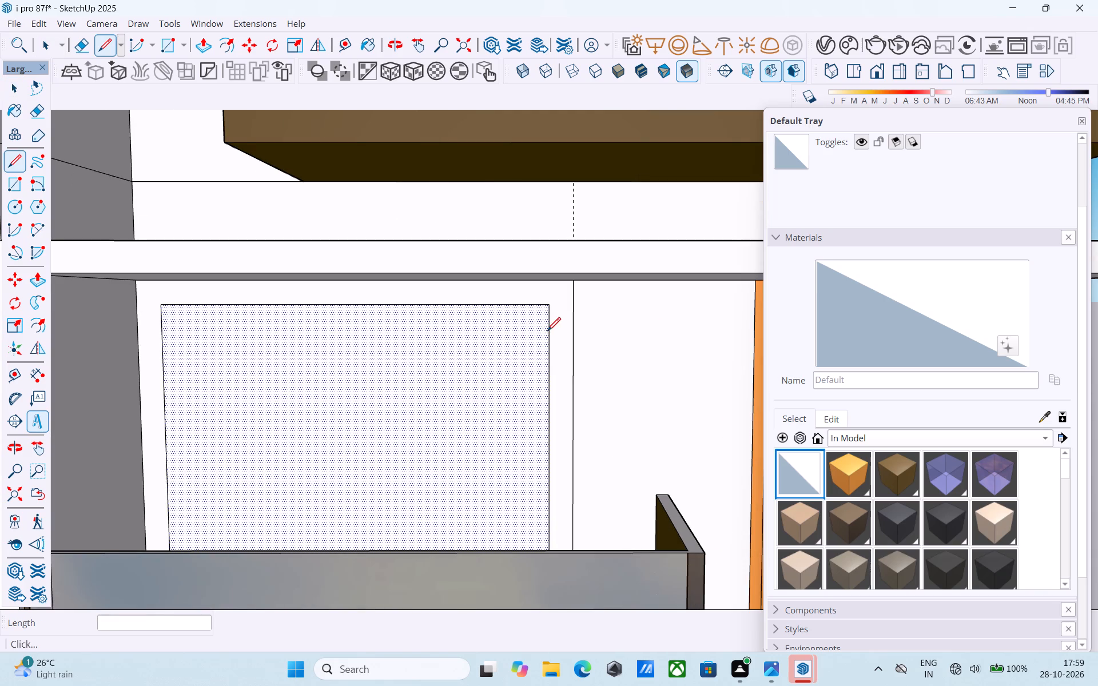
Offset the opening's inner rectangle 3" inward to form the frame border.
key("space")
left_click(503, 358)
key("f")
left_click(503, 358)
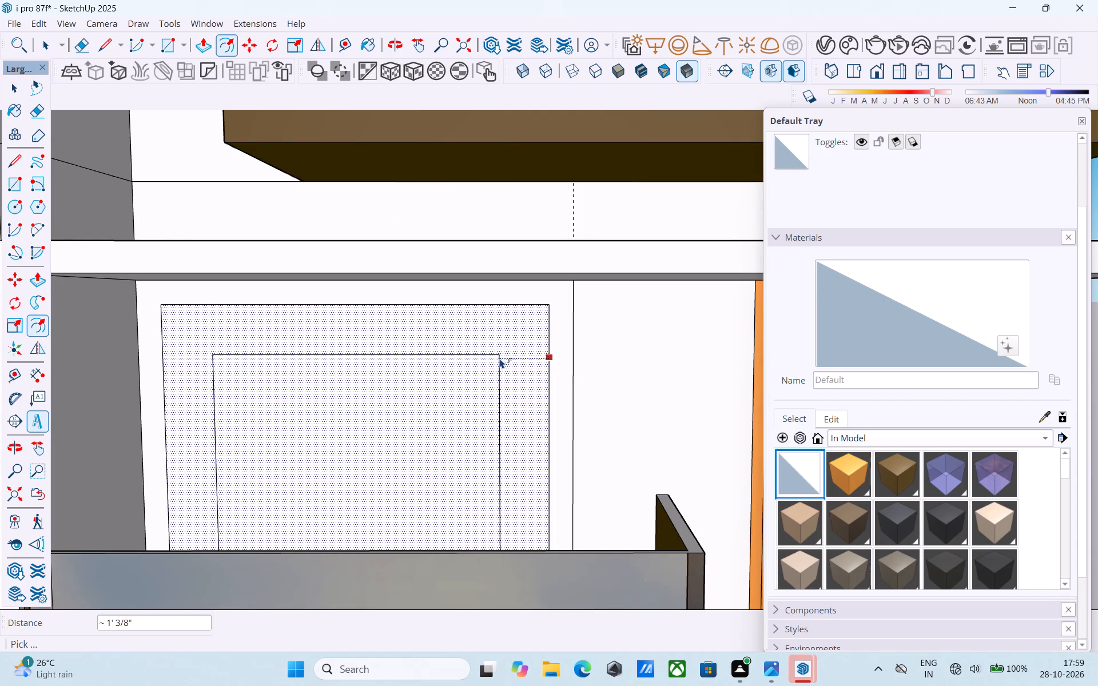
key("3")
key("shift+quotedbl")
key("Return")
key("space")
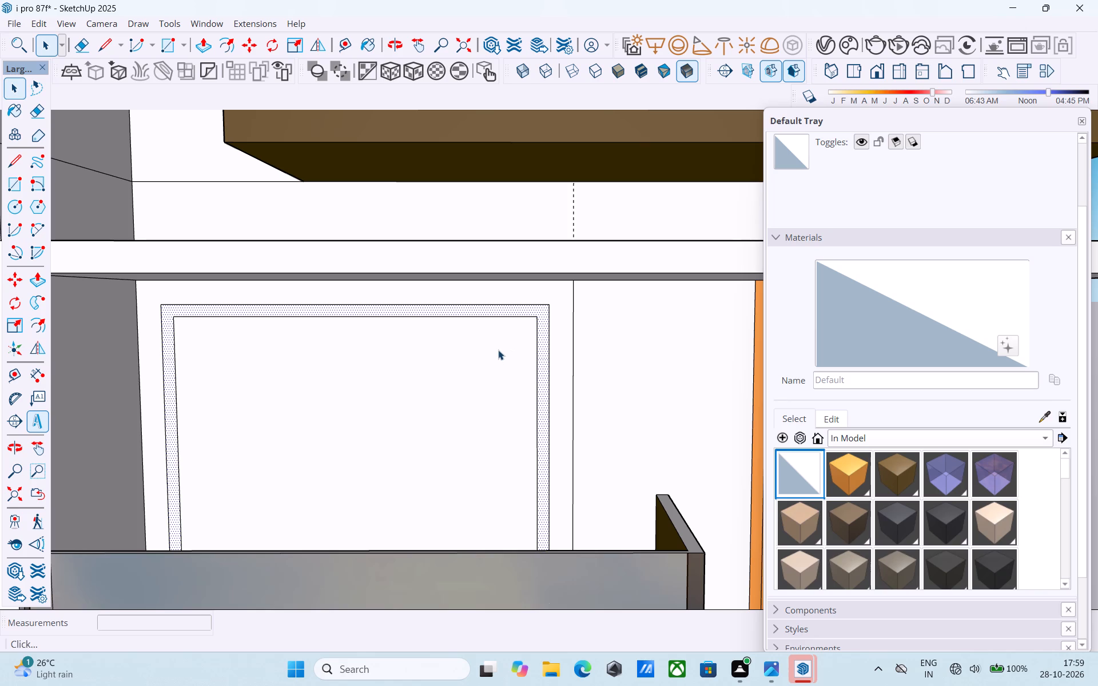
Draw a vertical centre line from the top edge midpoint to the bottom edge of the first-floor balcony opening's inner rectangle.
key("l")
left_click(360, 318)
scroll(361, 317, "down", 6)
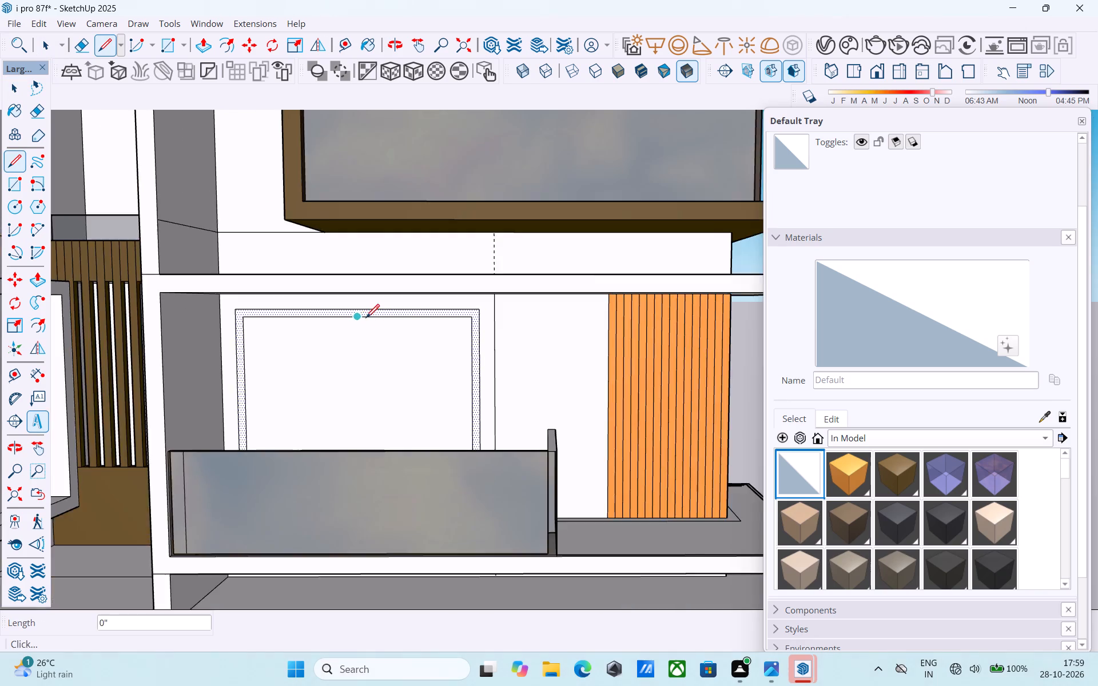
scroll(366, 319, "down", 2)
middle_click_drag(387, 388, 372, 585)
scroll(384, 436, "up", 9)
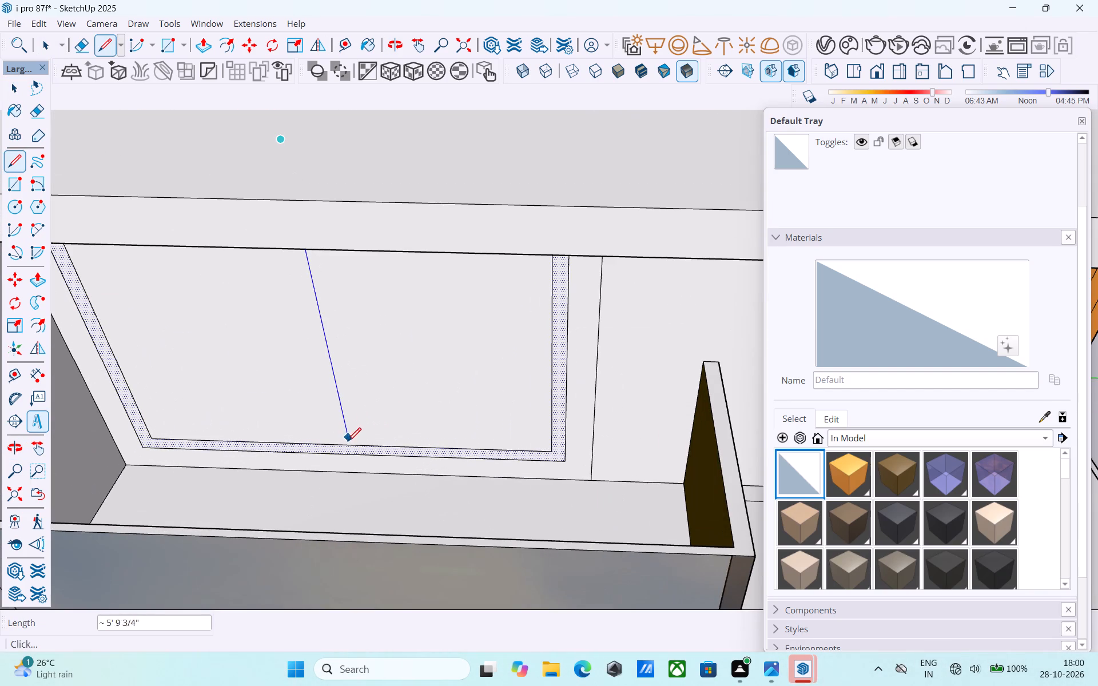
left_click(349, 445)
Copy the centre line a short distance sideways to outline a narrow mullion, and erase the inner frame edge segment between the lines.
key("space")
left_click(350, 444)
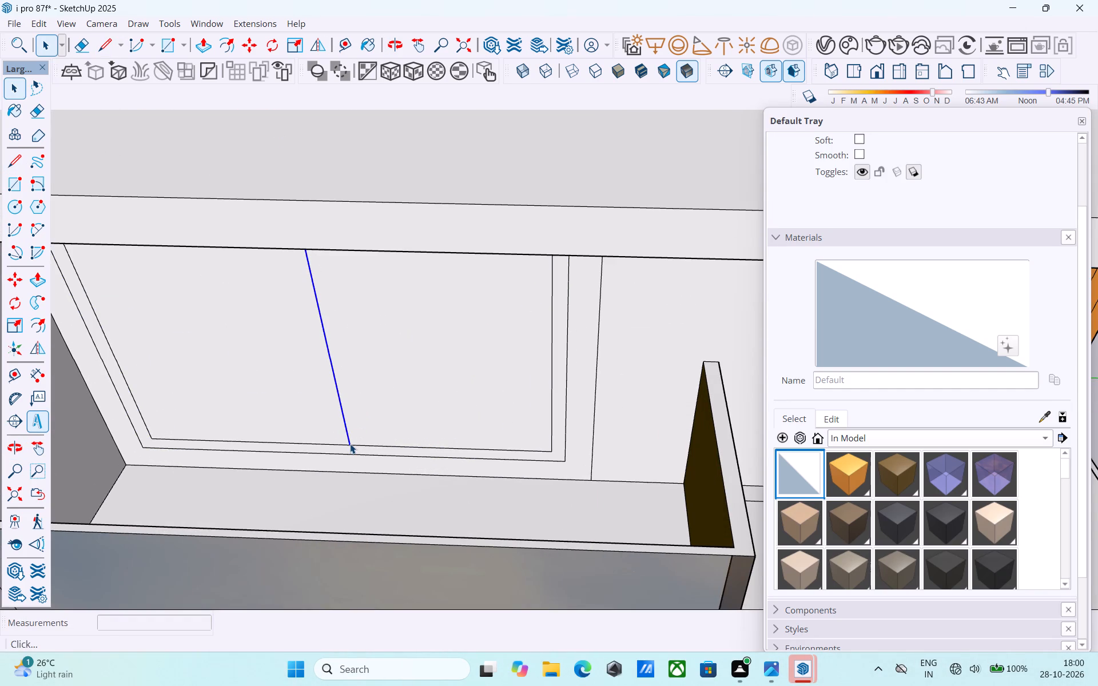
key("m")
scroll(350, 444, "up", 4)
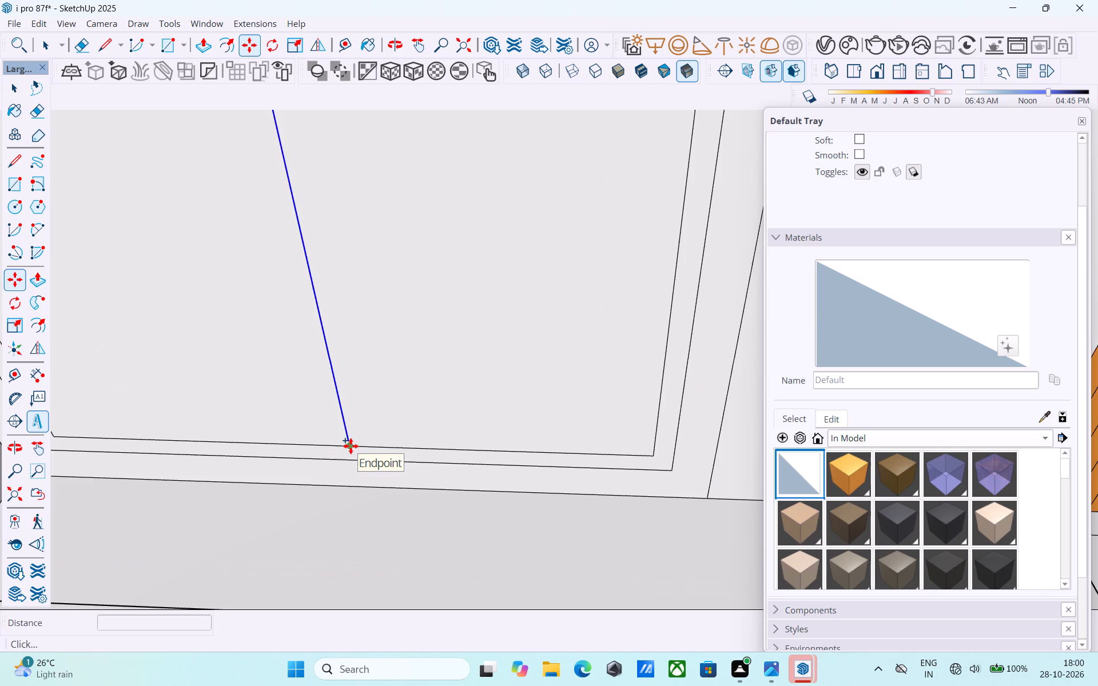
left_click(351, 446)
left_click(370, 446)
scroll(361, 448, "up", 4)
key("e")
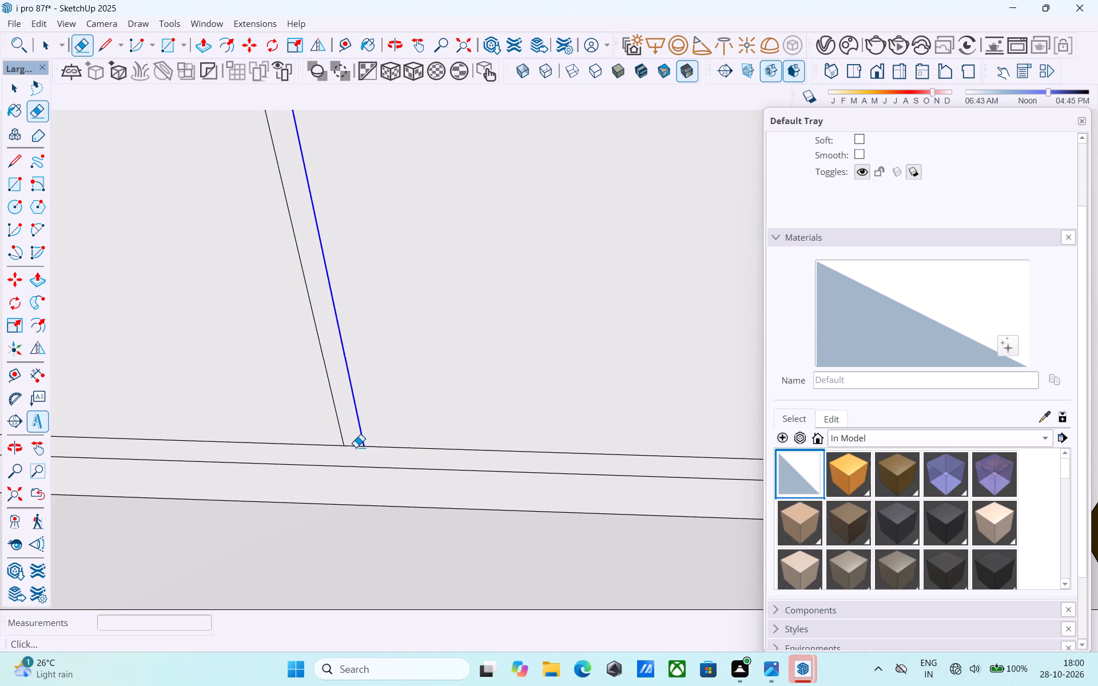
left_click(356, 447)
Push/Pull both panes beside the mullion in the first-floor balcony opening, repeating the previous depth.
key("space")
left_click(436, 420)
scroll(436, 420, "down", 9)
key("p")
double_click(437, 421)
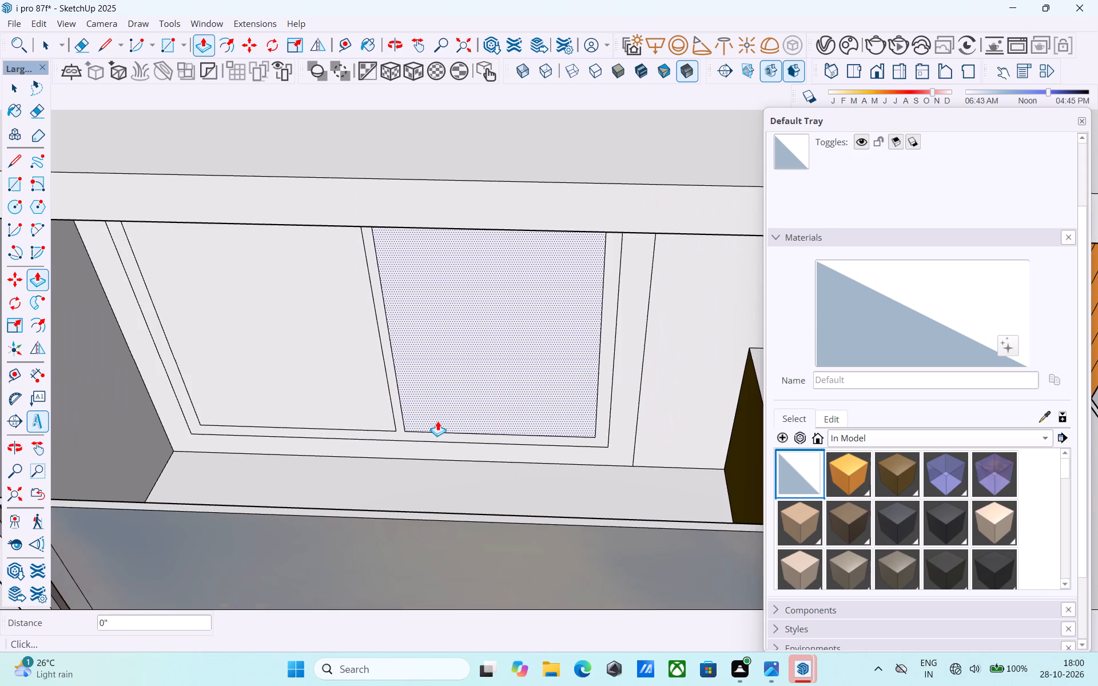
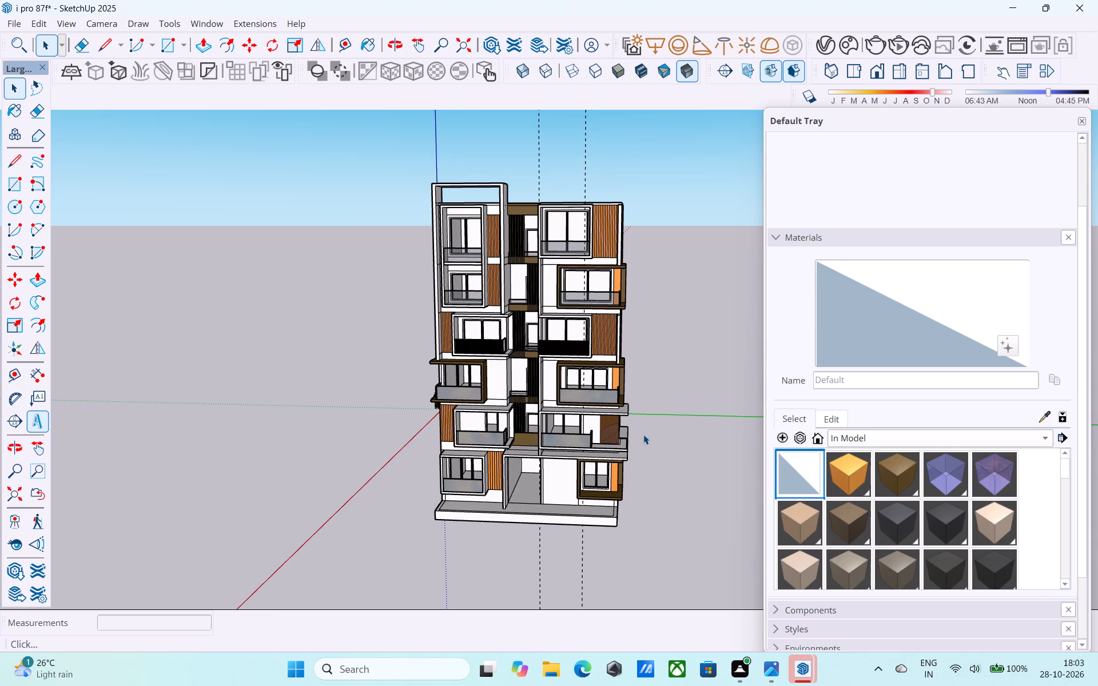
Examine the front facade of the apartment building, checking its window openings and balconies from several angles.
scroll(630, 417, "down", 3)
middle_click_drag(626, 414, 600, 317)
scroll(599, 309, "up", 6)
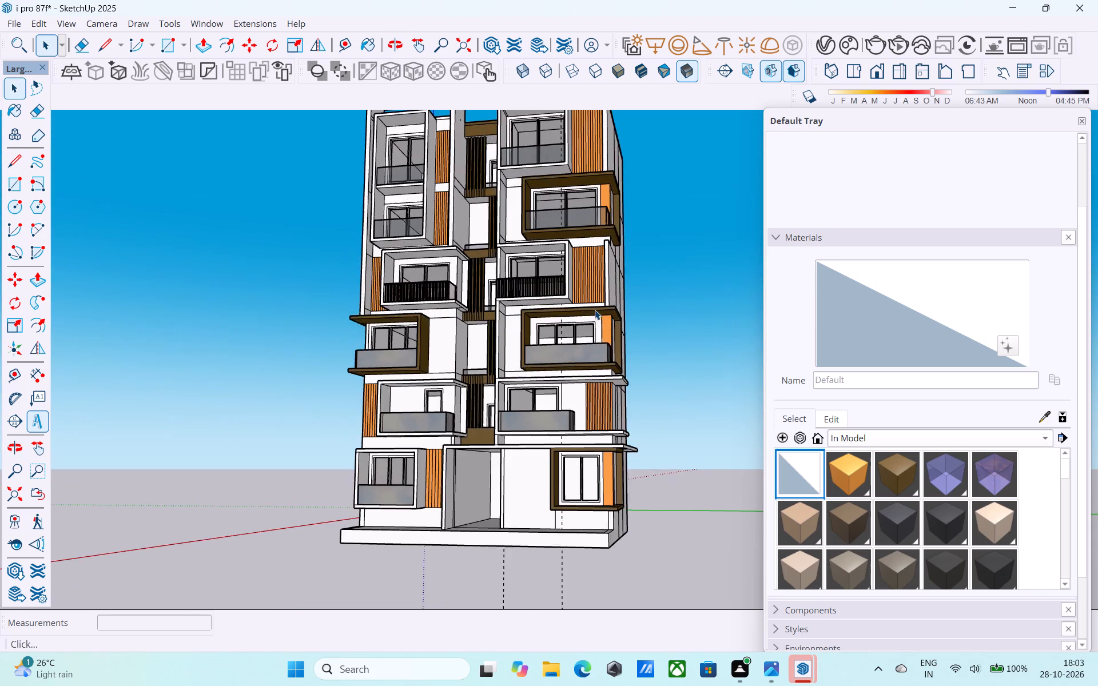
middle_click_drag(583, 317, 573, 354)
scroll(542, 358, "down", 2)
middle_click_drag(536, 357, 588, 360)
scroll(471, 384, "down", 1)
middle_click_drag(458, 374, 455, 364)
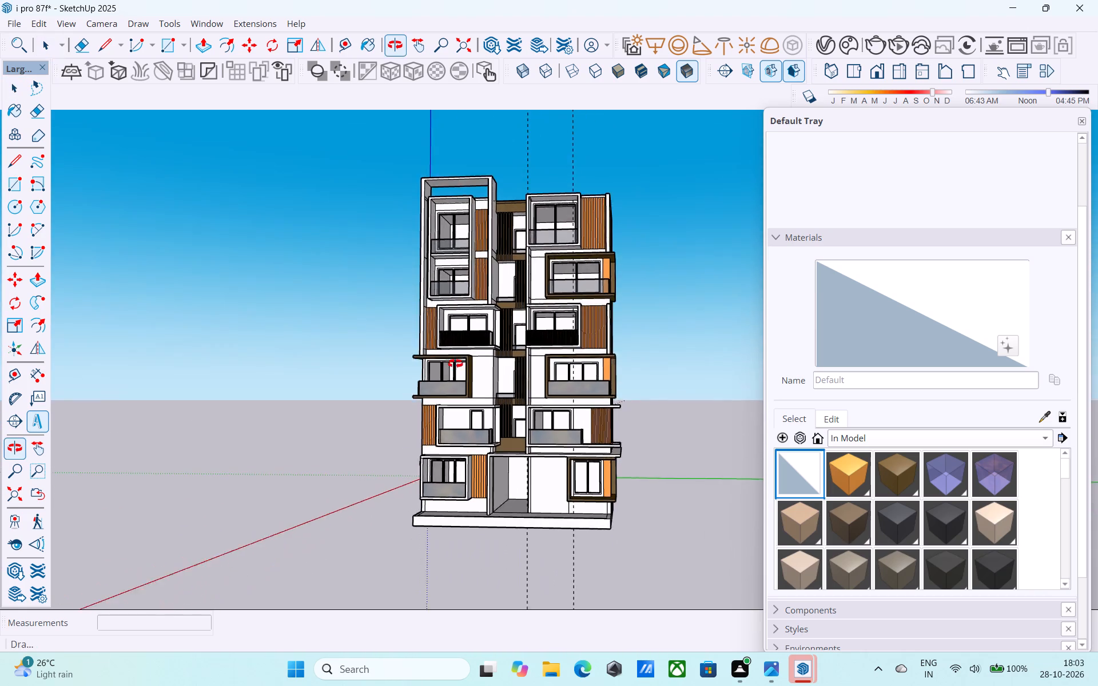
middle_click_drag(455, 364, 463, 366)
middle_click_drag(567, 250, 515, 325)
scroll(512, 329, "up", 4)
middle_click_drag(528, 352, 453, 321)
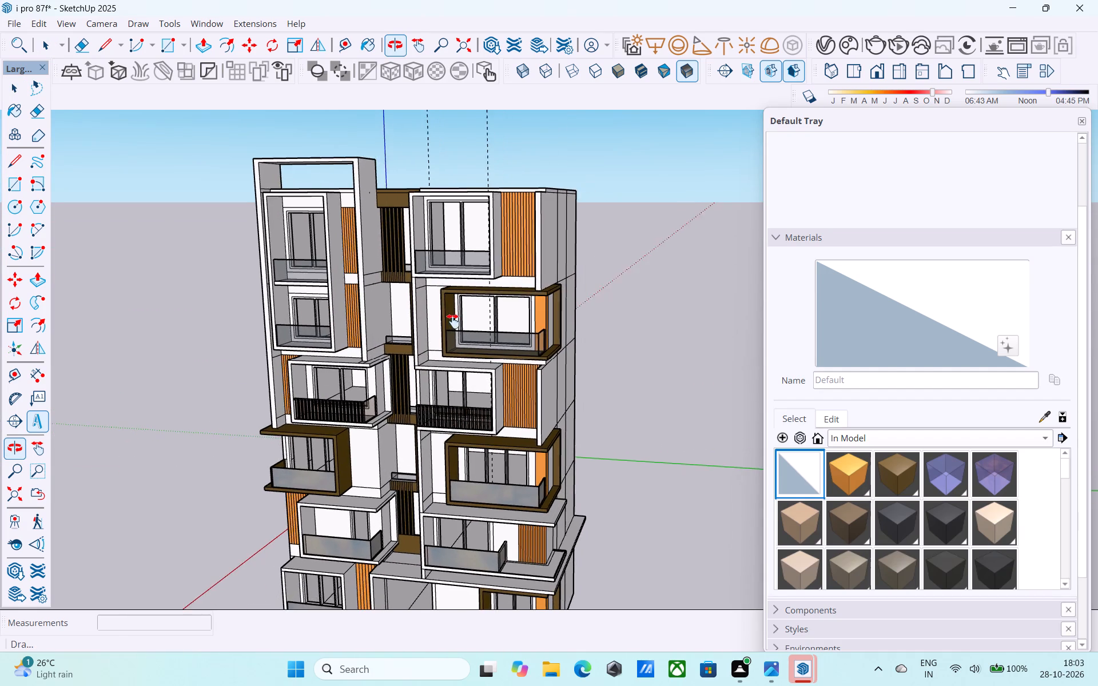
middle_click_drag(453, 321, 432, 280)
middle_click_drag(441, 357, 414, 334, "shift")
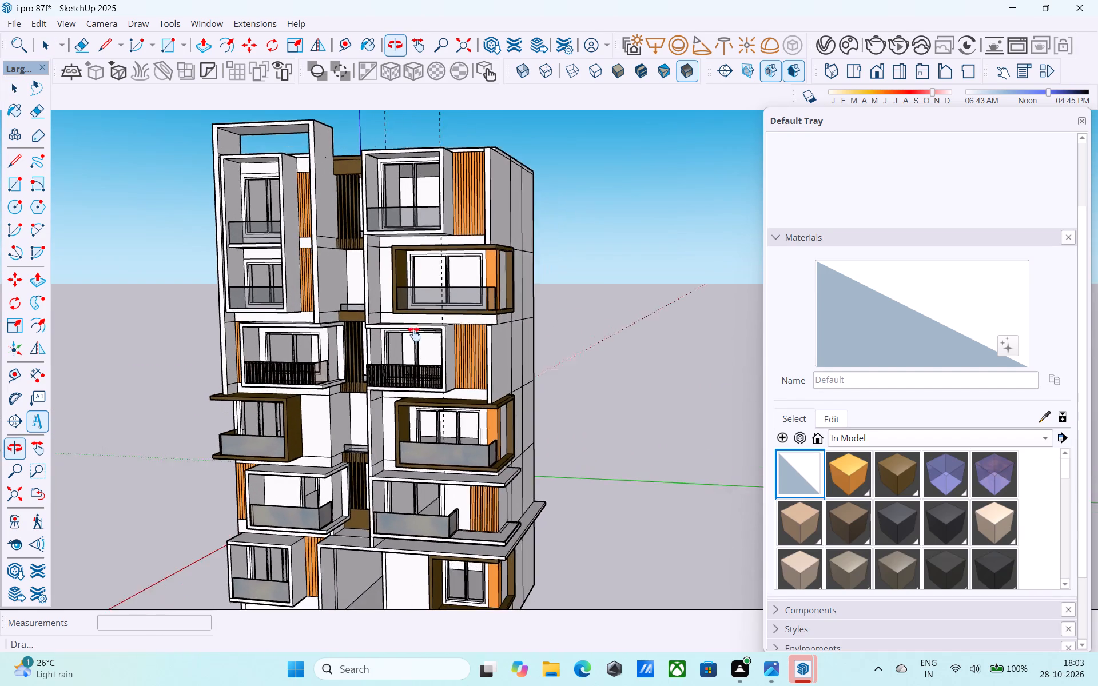
middle_click_drag(414, 334, 528, 278, "shift")
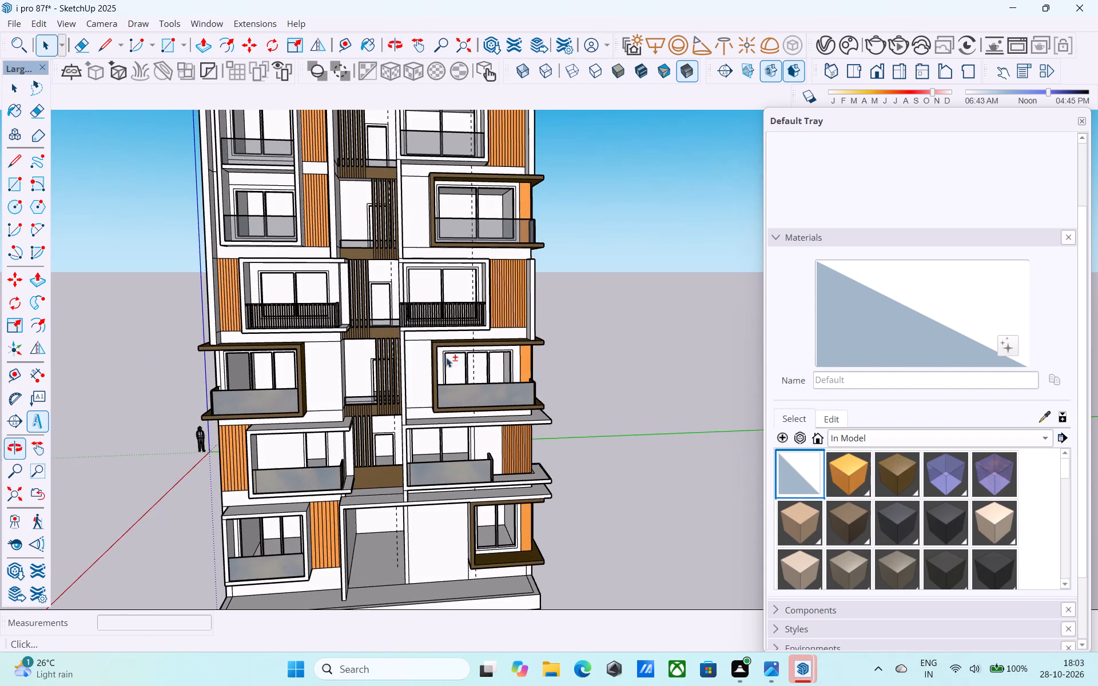
middle_click_drag(445, 366, 494, 455, "shift")
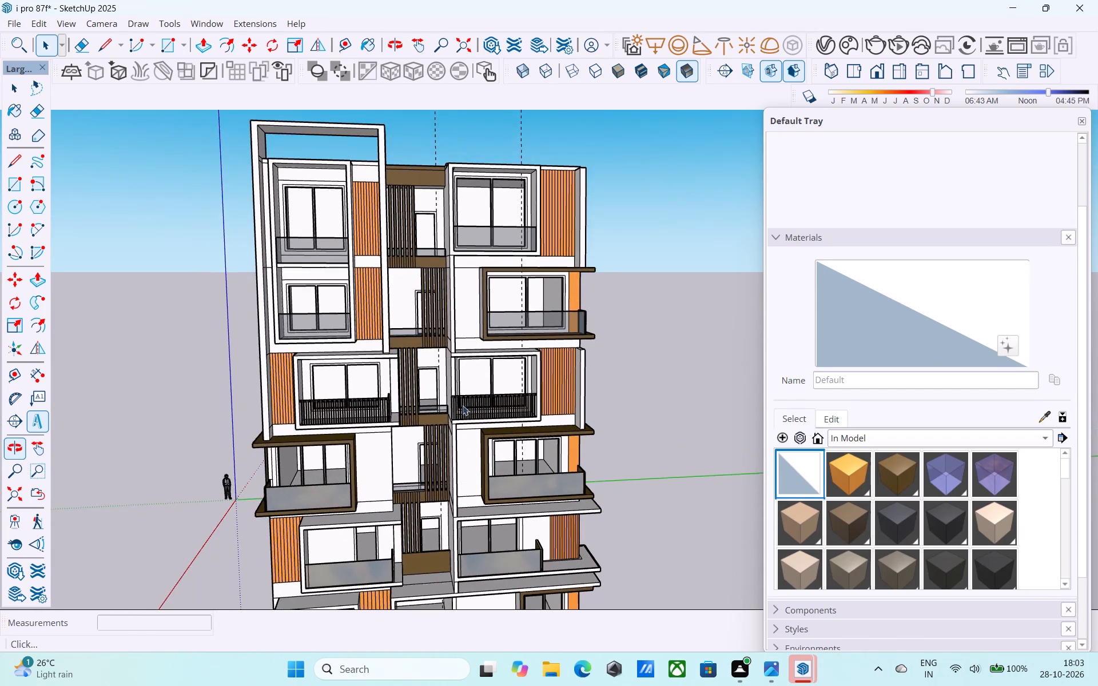
middle_click_drag(465, 412, 445, 402)
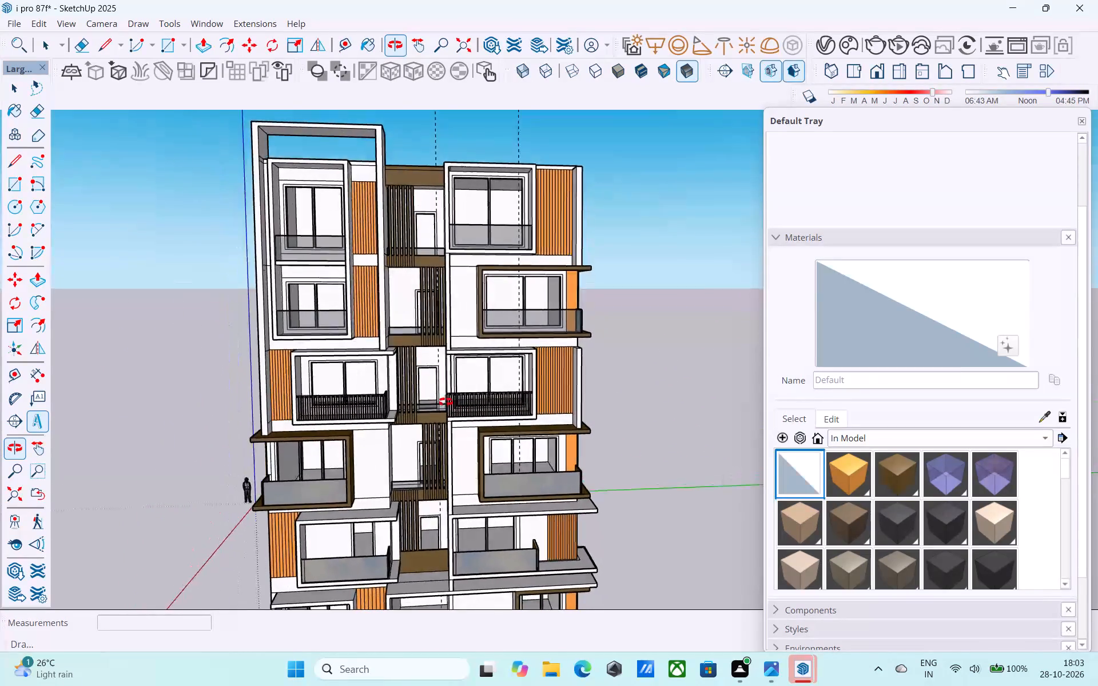
middle_click_drag(445, 402, 400, 371)
scroll(400, 371, "up", 1)
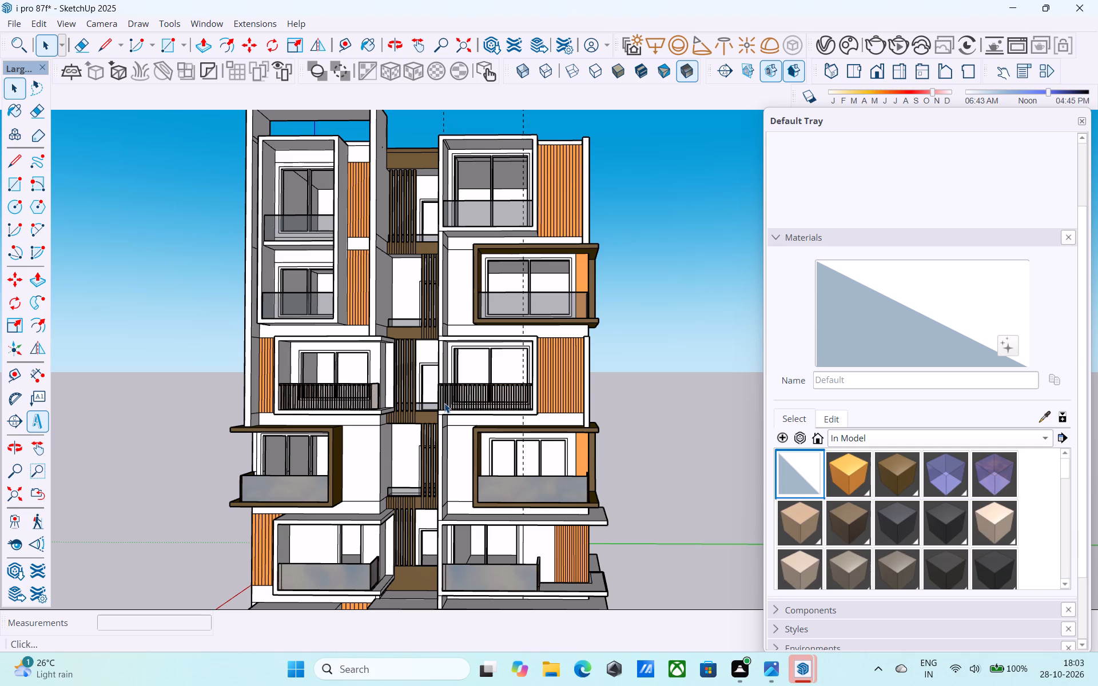
scroll(445, 318, "down", 2)
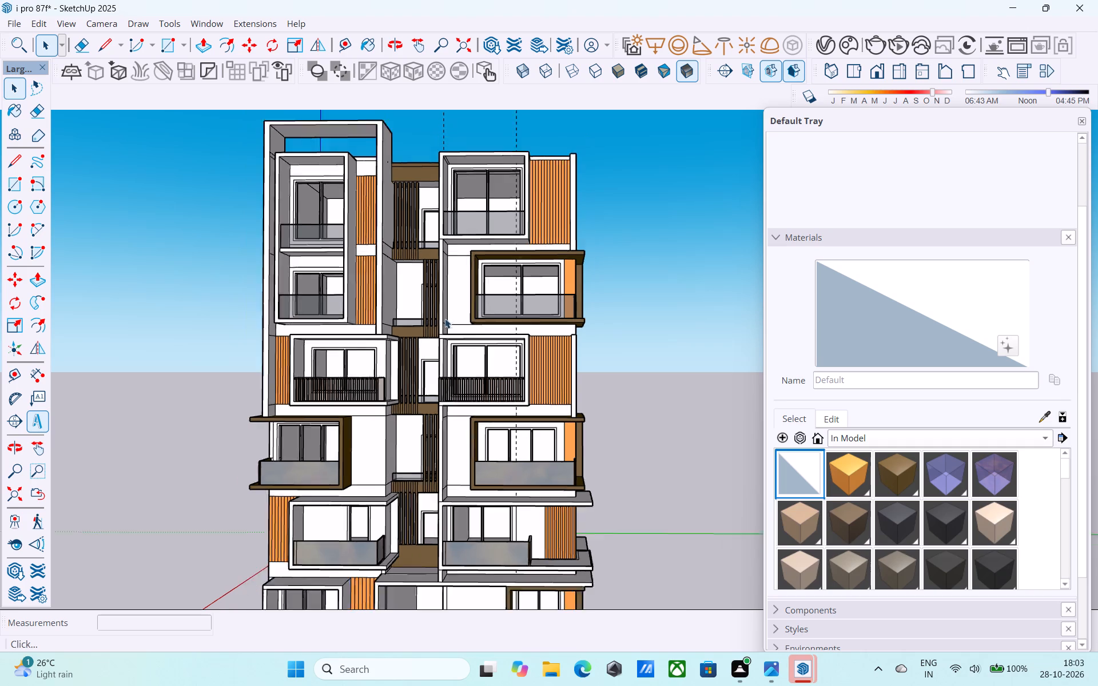
scroll(445, 318, "down", 1)
middle_click_drag(447, 324, 449, 369)
scroll(346, 336, "up", 4)
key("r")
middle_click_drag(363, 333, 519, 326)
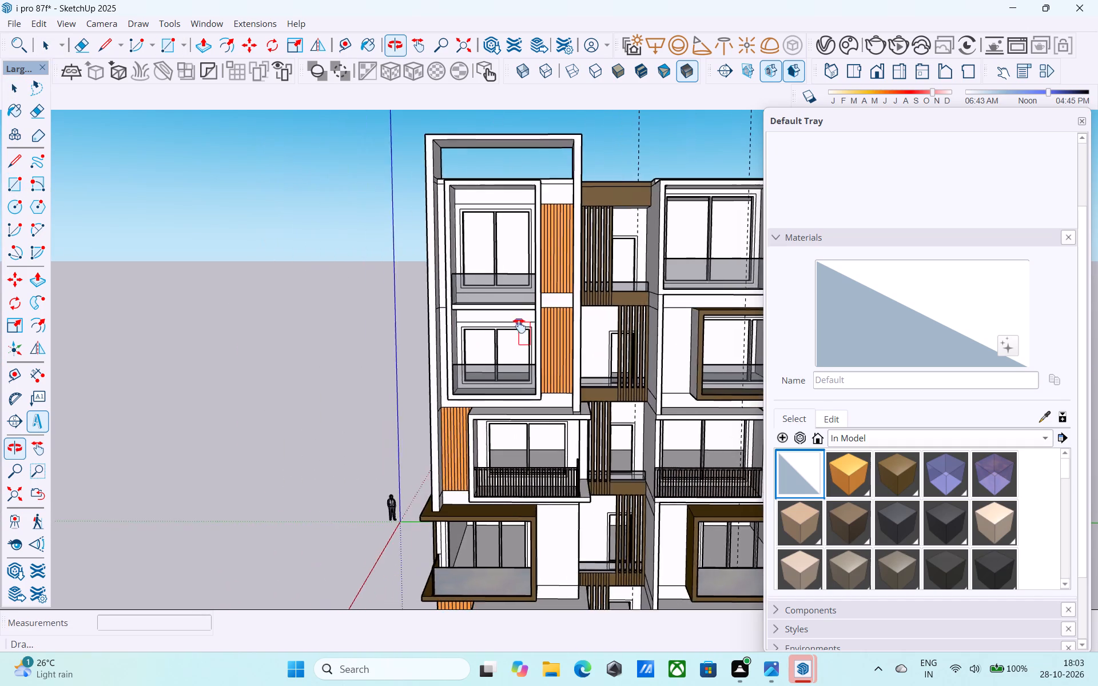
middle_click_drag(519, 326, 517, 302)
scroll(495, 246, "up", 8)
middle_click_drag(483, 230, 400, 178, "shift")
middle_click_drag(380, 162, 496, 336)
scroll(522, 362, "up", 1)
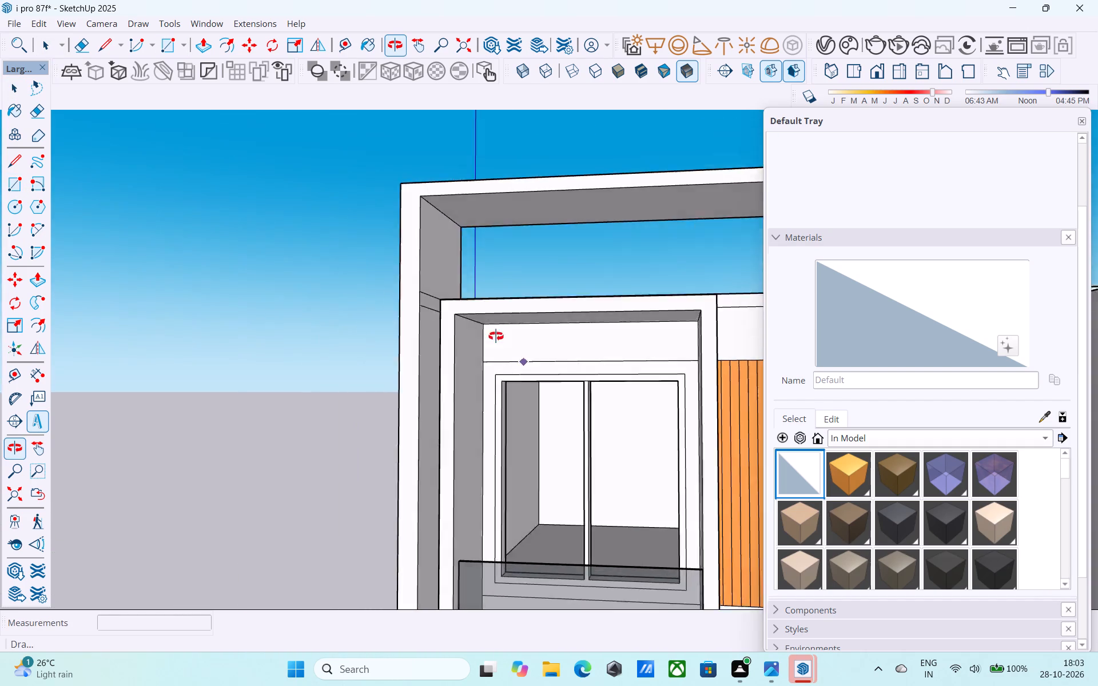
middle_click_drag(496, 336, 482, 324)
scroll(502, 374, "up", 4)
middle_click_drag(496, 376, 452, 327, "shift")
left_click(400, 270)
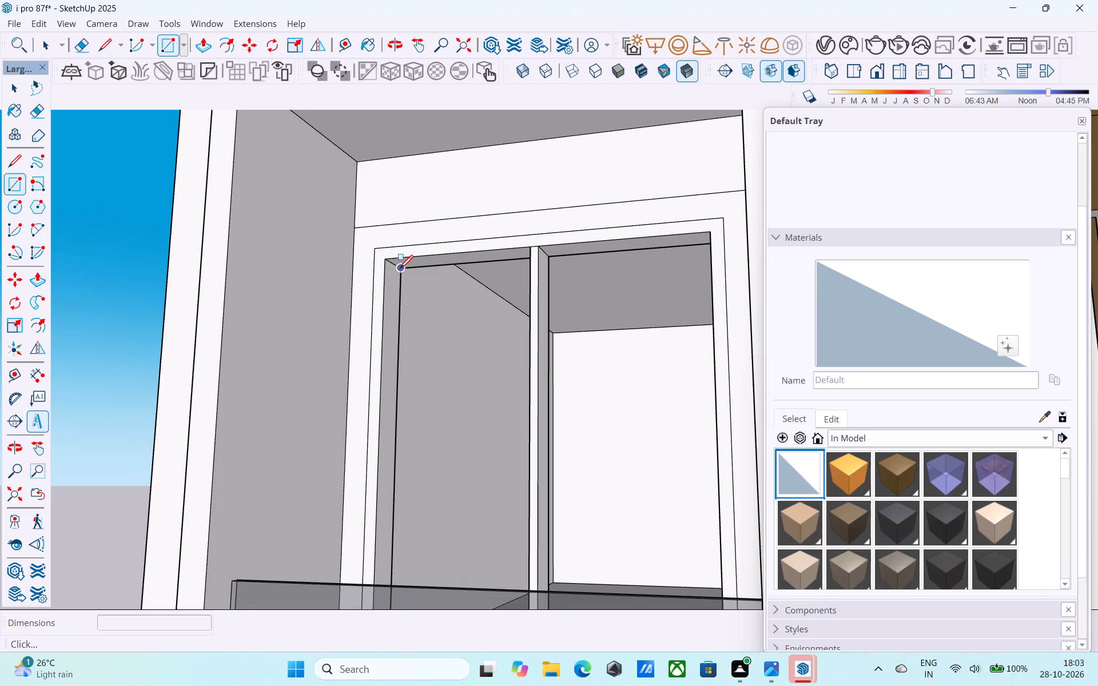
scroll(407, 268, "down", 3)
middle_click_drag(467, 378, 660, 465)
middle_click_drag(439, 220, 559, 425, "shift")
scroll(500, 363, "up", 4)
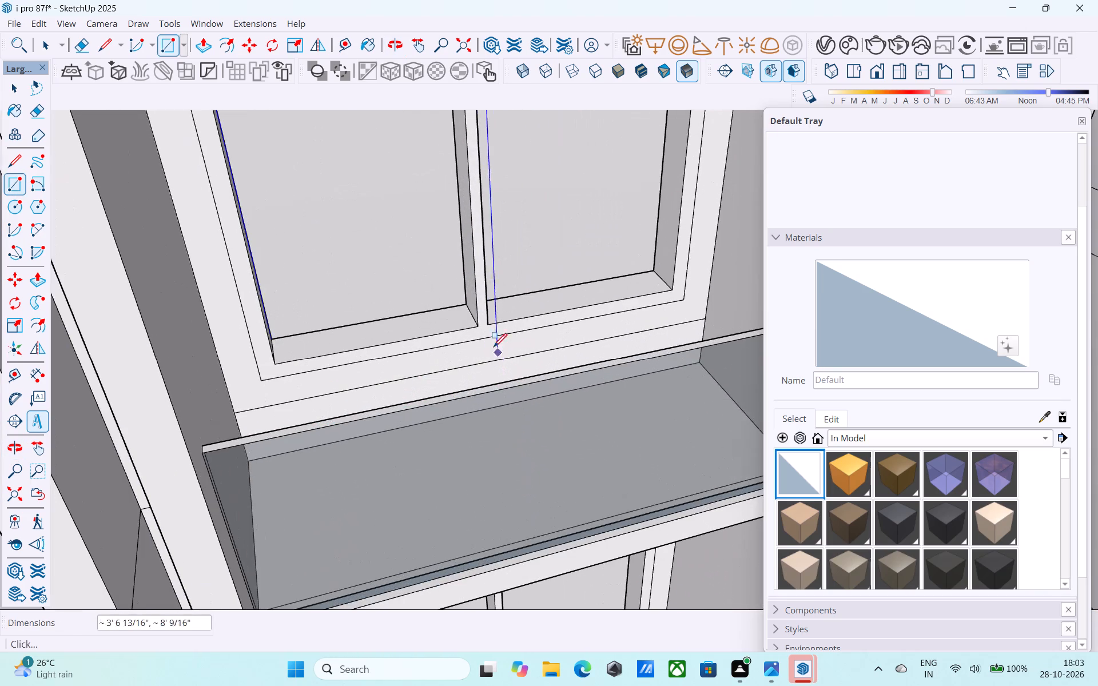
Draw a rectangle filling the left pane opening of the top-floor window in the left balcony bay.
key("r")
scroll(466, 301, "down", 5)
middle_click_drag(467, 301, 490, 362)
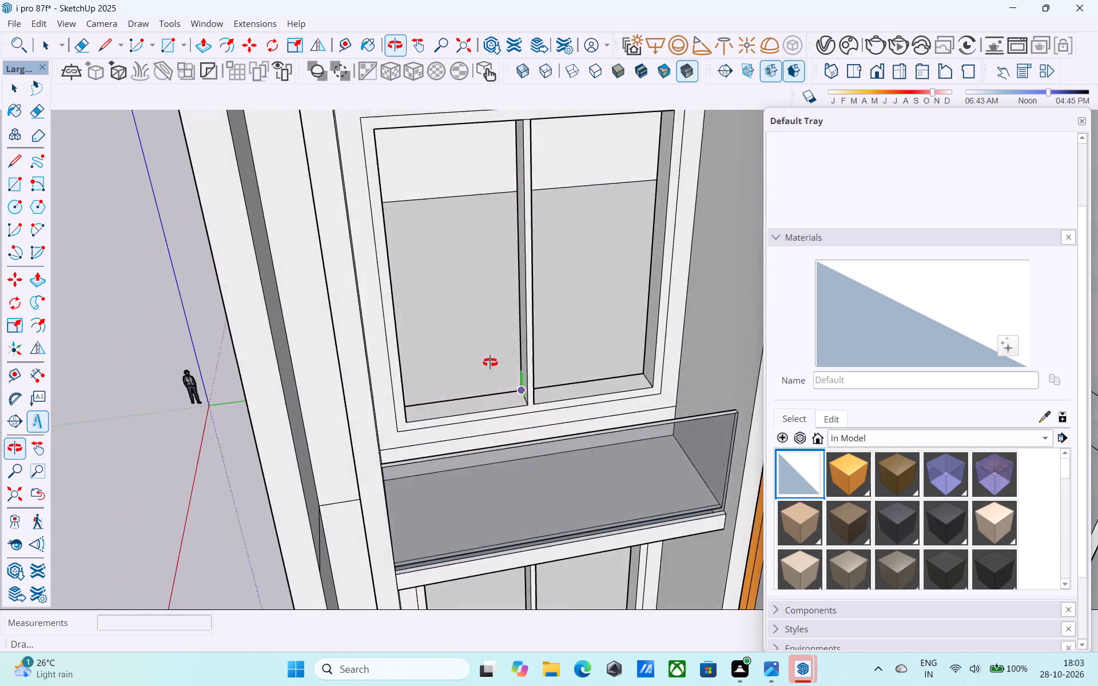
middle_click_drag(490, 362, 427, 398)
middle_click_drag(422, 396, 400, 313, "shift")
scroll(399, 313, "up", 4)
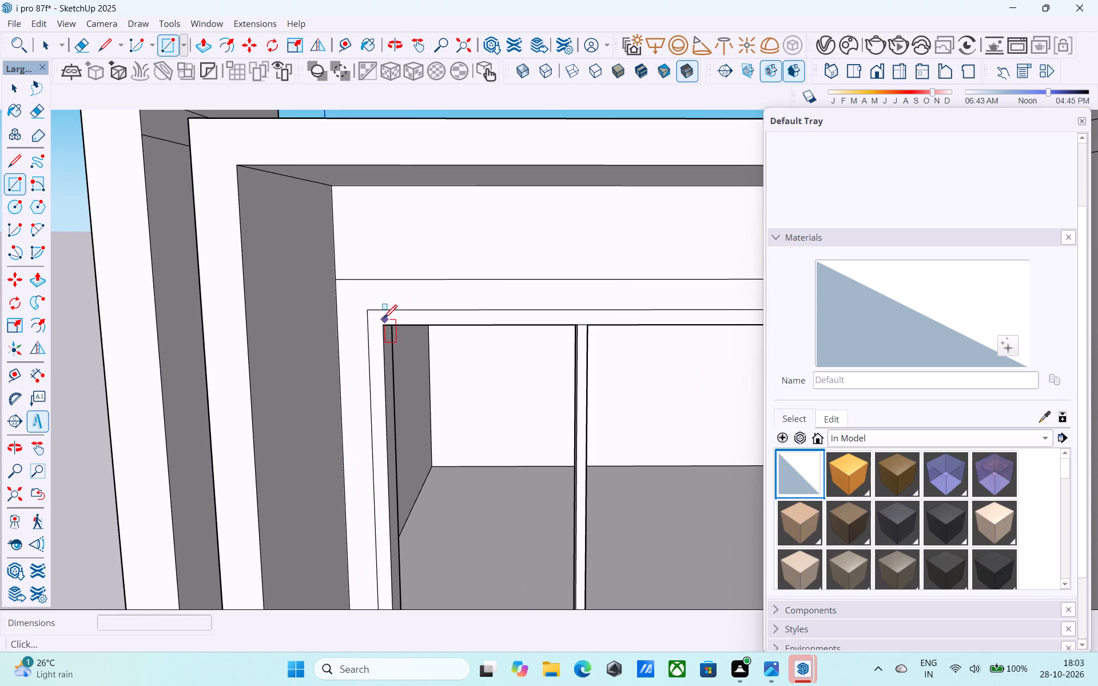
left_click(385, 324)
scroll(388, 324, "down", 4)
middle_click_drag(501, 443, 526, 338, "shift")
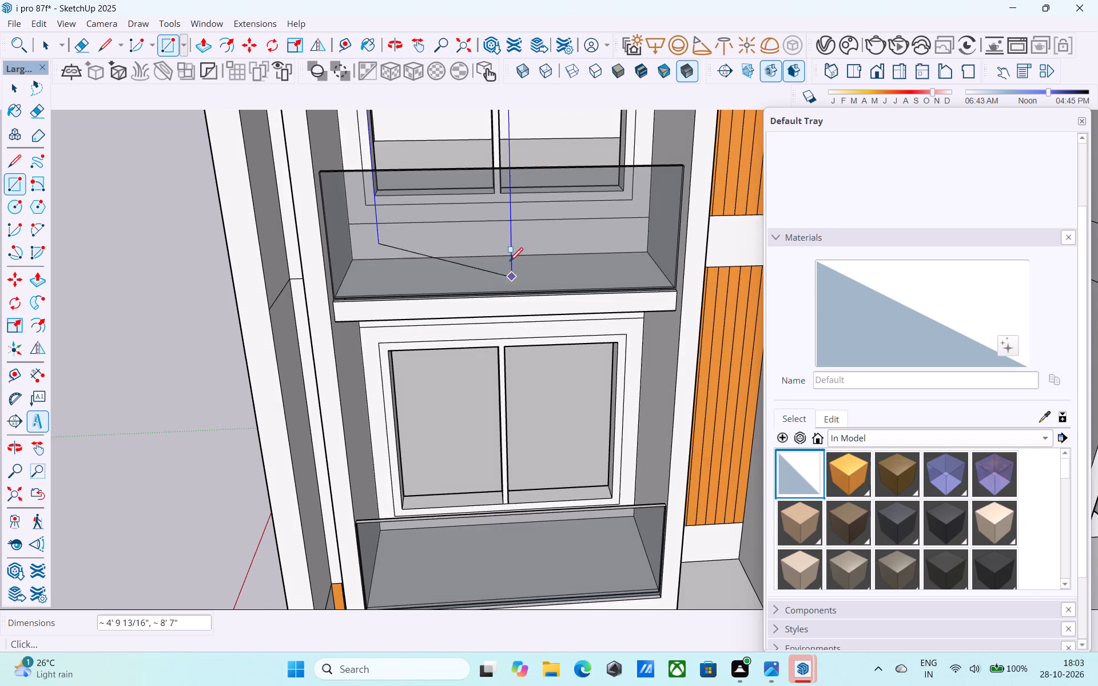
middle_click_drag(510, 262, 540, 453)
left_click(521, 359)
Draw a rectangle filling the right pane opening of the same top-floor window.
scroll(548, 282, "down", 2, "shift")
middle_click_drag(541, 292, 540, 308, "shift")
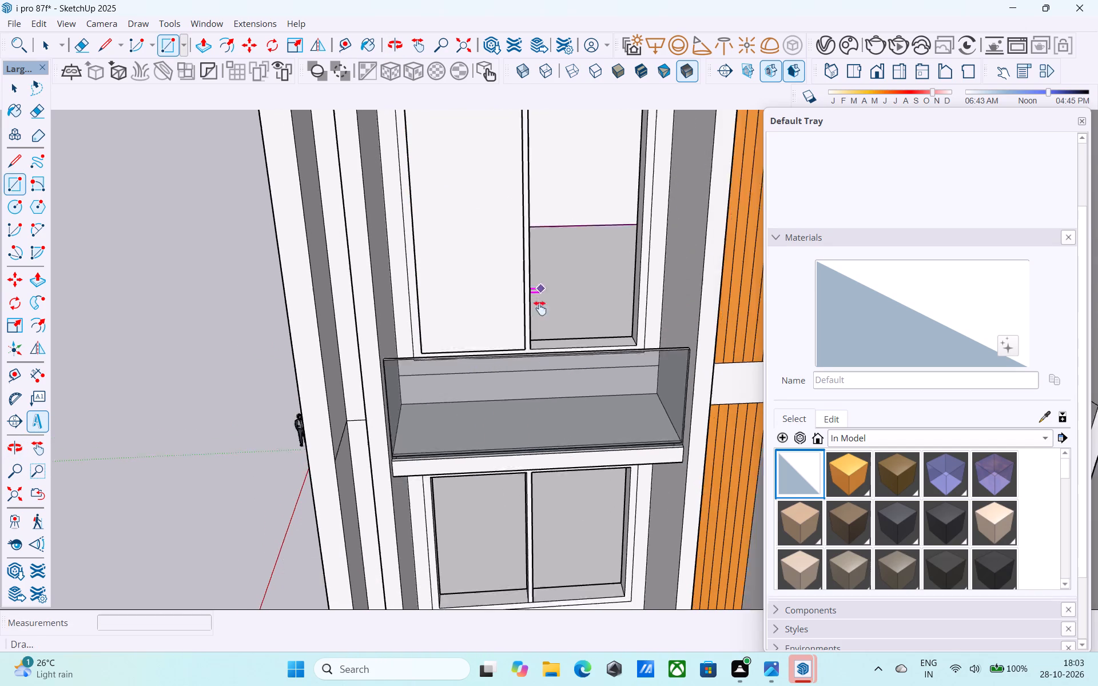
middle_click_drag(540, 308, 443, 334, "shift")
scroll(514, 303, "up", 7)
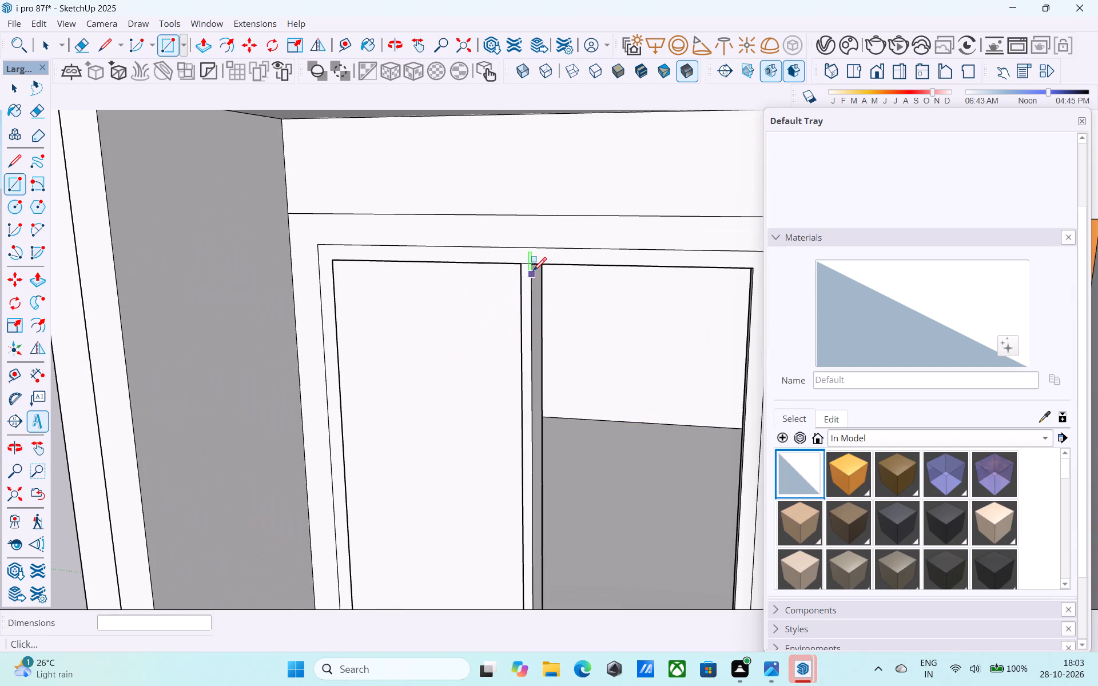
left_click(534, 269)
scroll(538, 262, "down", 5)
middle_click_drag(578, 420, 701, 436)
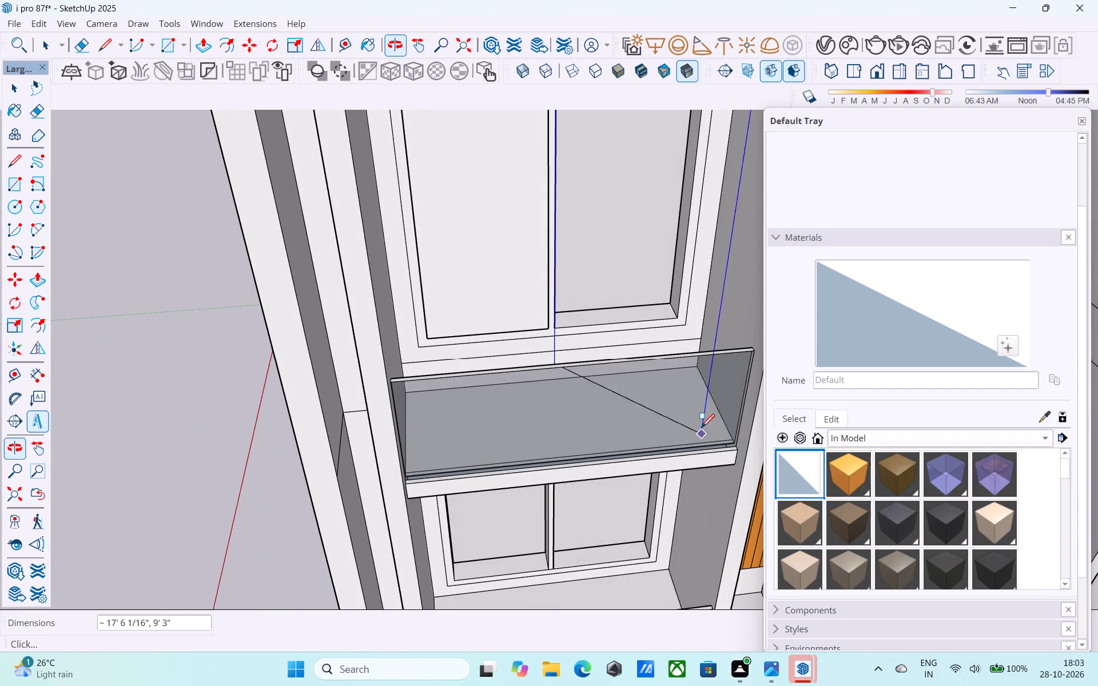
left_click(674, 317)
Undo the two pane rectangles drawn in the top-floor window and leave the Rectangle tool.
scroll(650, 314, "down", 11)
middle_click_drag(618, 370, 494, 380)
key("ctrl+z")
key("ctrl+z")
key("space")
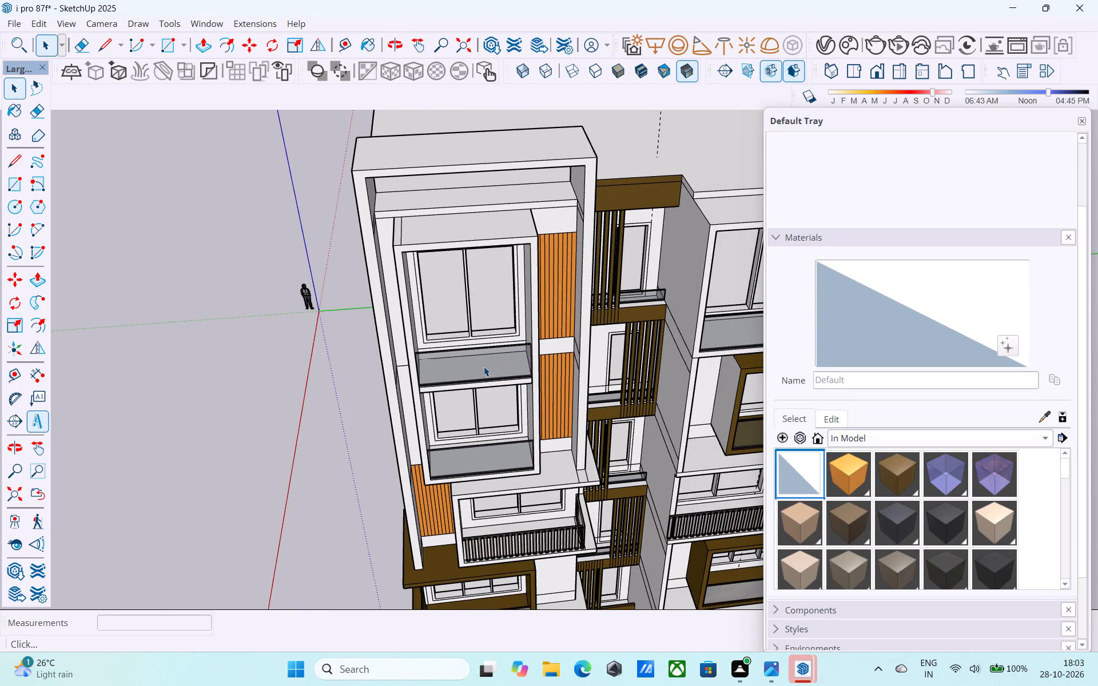
Open the building group for editing and draw a rectangle filling the left pane of the left bay's top-floor window.
double_click(484, 366)
middle_click_drag(484, 368, 452, 322)
key("r")
scroll(432, 226, "up", 5)
middle_click_drag(434, 230, 409, 221, "shift")
middle_click_drag(382, 286, 366, 260)
left_click(336, 218)
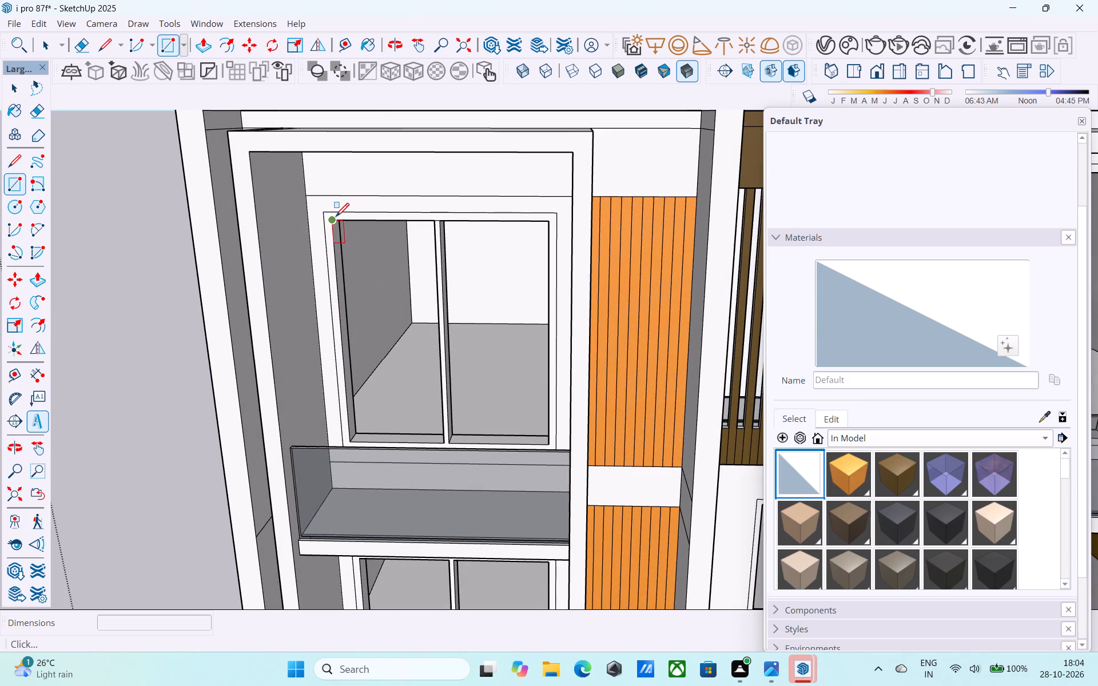
scroll(445, 447, "up", 6)
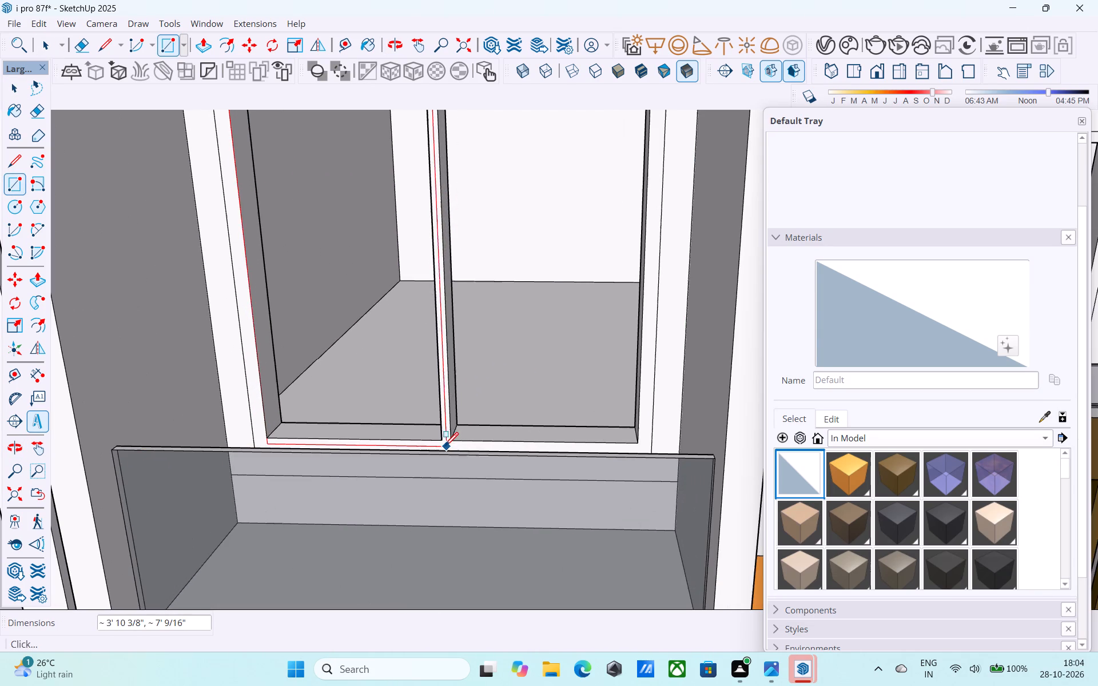
left_click(440, 442)
Draw a rectangle about 3' 3" by 7' 6" filling the right pane of the left bay's top-floor window.
scroll(455, 424, "down", 4)
middle_click_drag(460, 442, 476, 506, "shift")
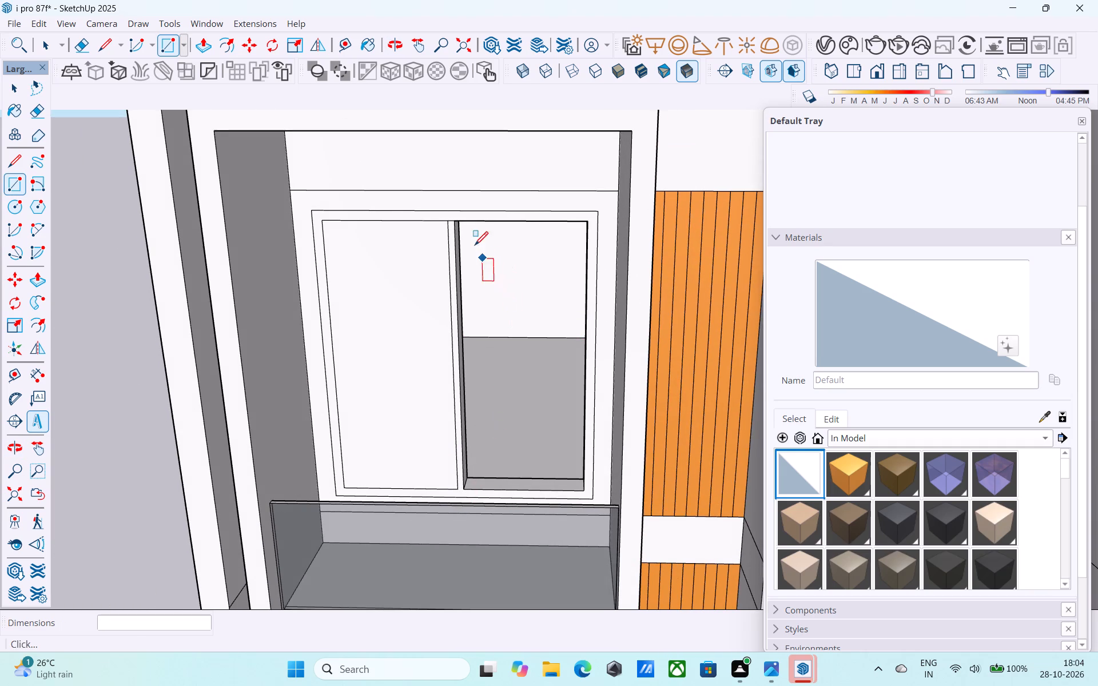
left_click(455, 224)
left_click(579, 485)
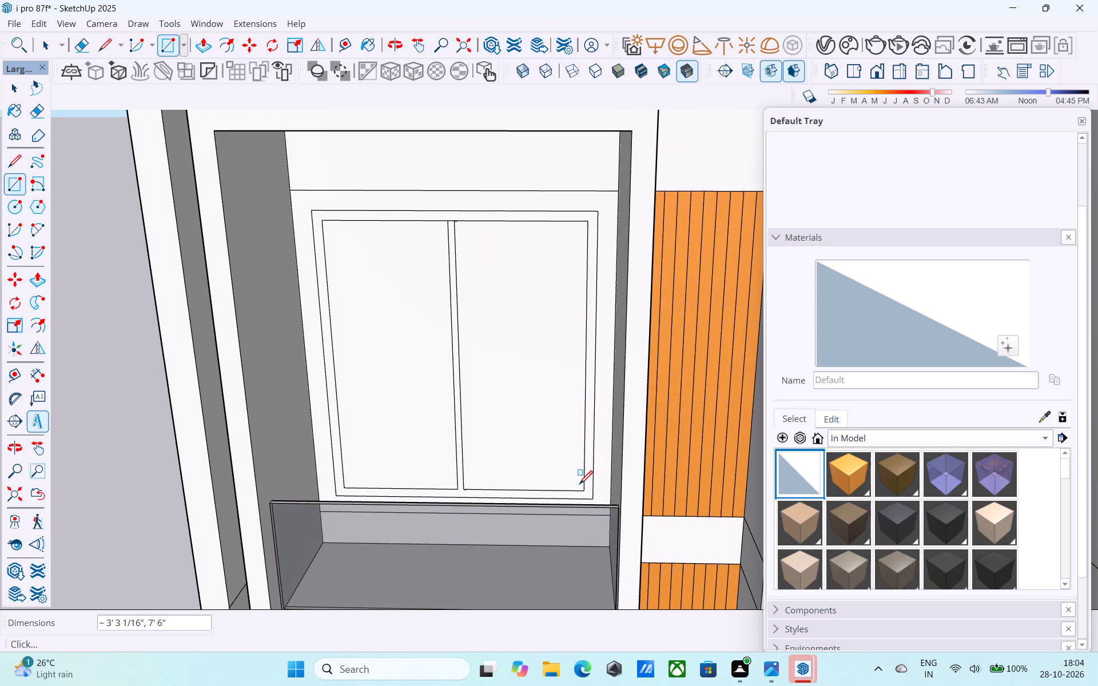
Draw a rectangle filling the top-floor opening beside the brown vertical slats in the central bay.
middle_click_drag(590, 492, 666, 496)
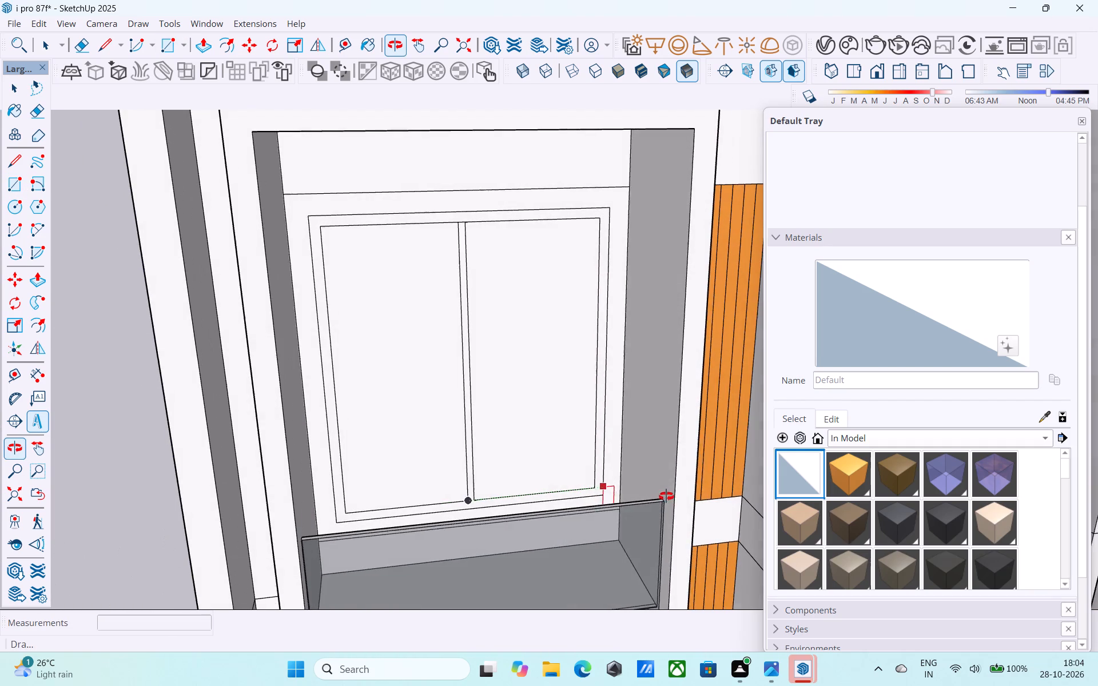
middle_click_drag(666, 496, 665, 496)
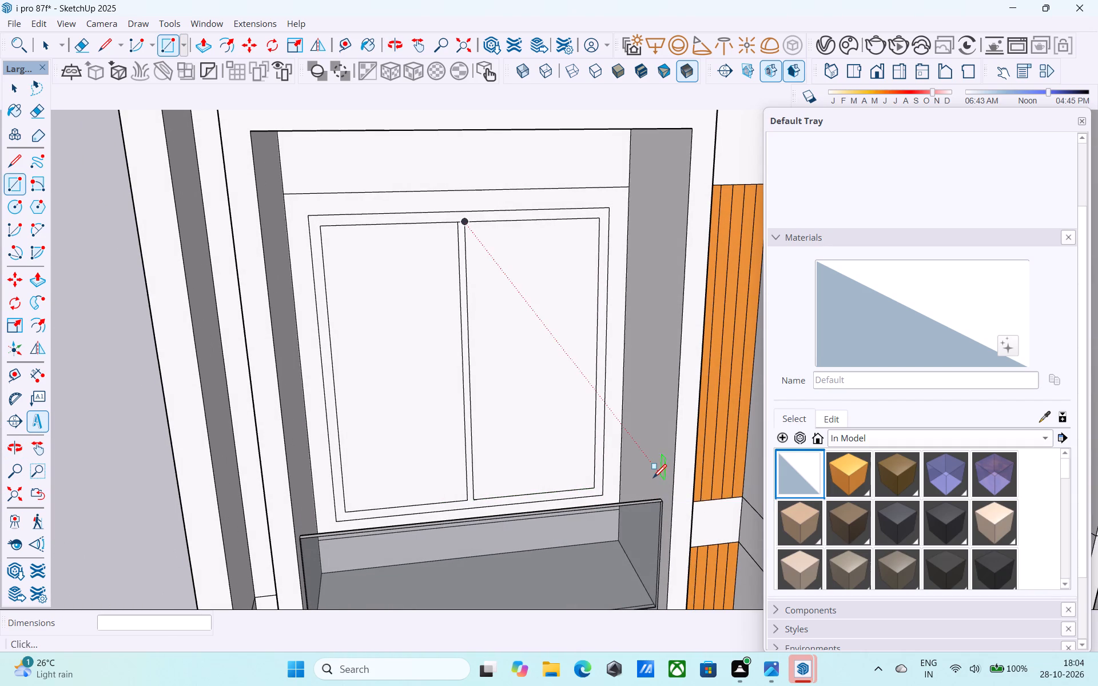
scroll(653, 477, "down", 5)
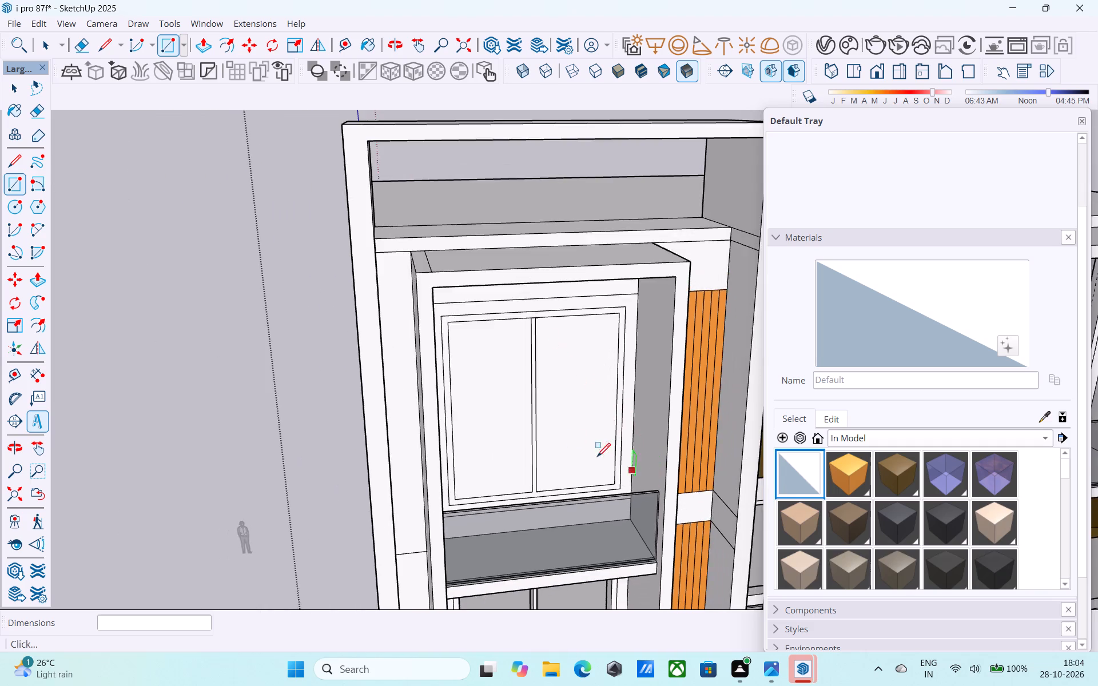
scroll(526, 445, "down", 9)
middle_click_drag(670, 412, 613, 384)
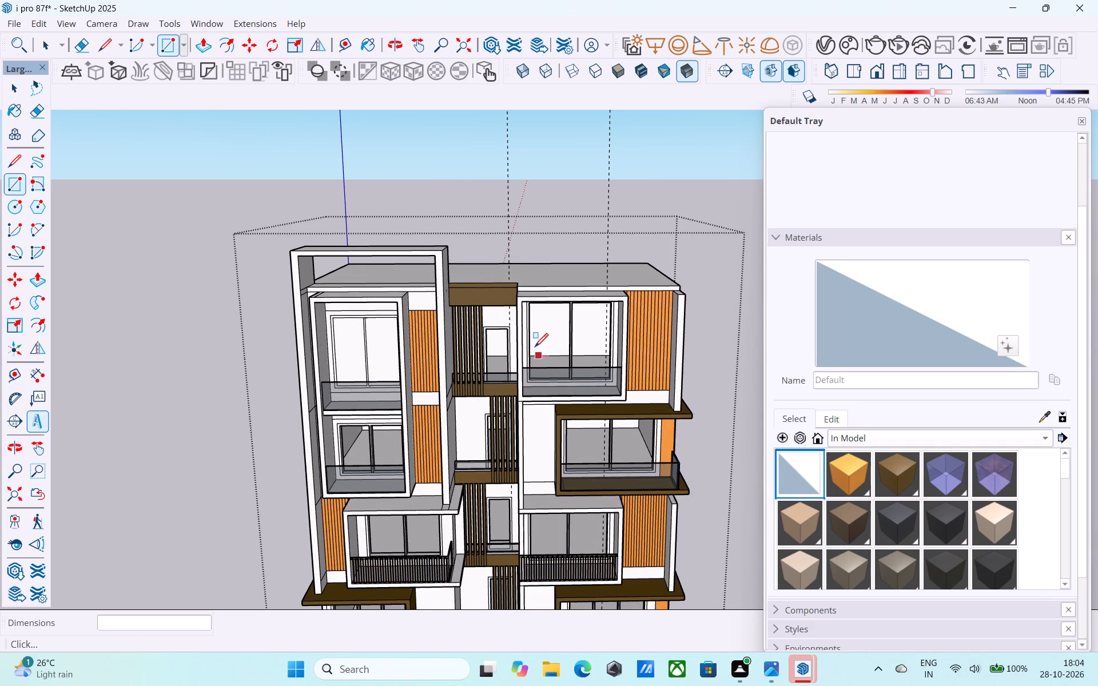
scroll(533, 336, "up", 5)
scroll(439, 332, "up", 11)
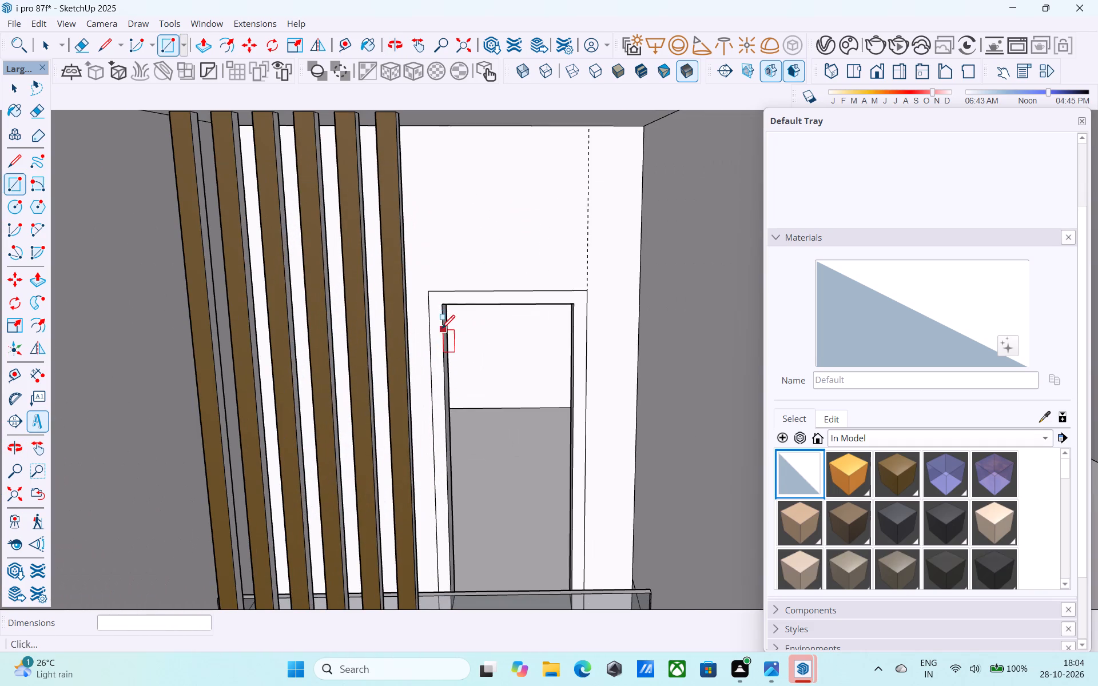
left_click(439, 306)
scroll(444, 310, "down", 4)
middle_click_drag(541, 469, 542, 532)
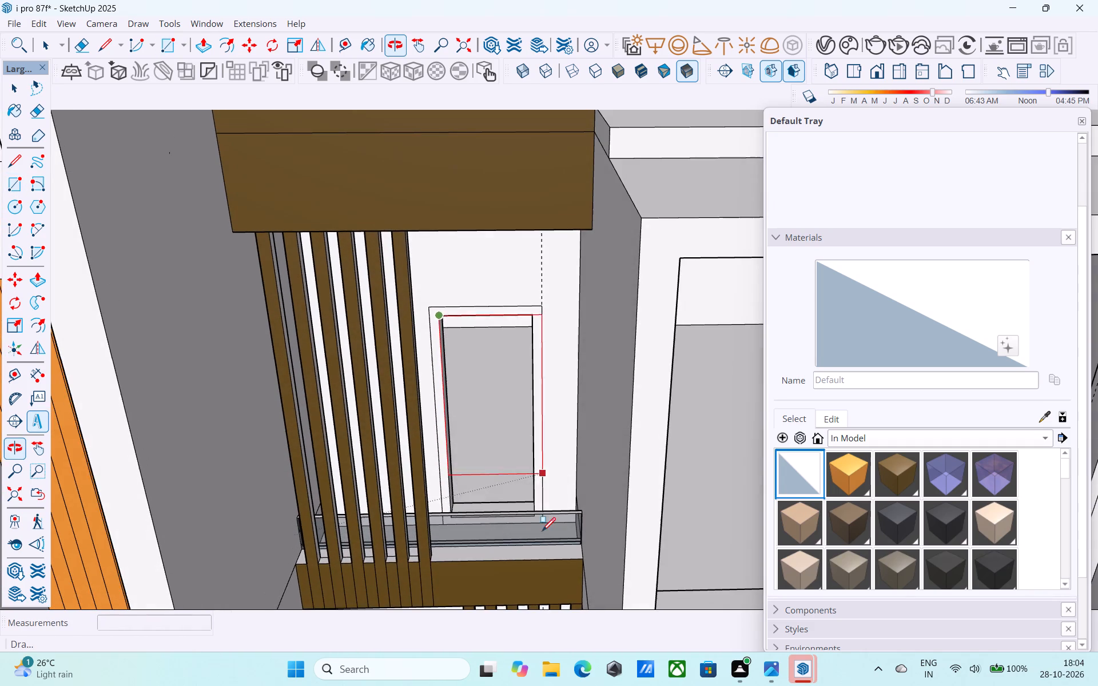
middle_click_drag(526, 500, 539, 536)
left_click(539, 519)
Draw a rectangle filling the left pane of the top-floor window in the right balcony bay.
scroll(509, 498, "down", 7)
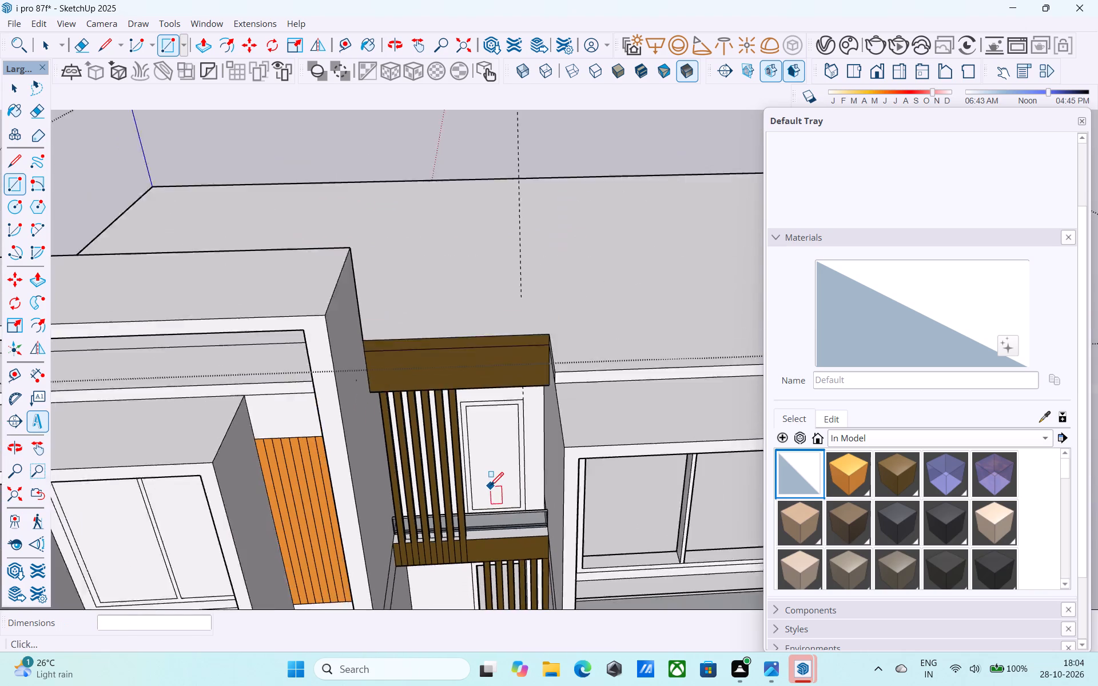
middle_click_drag(499, 491, 440, 374)
scroll(580, 258, "up", 7)
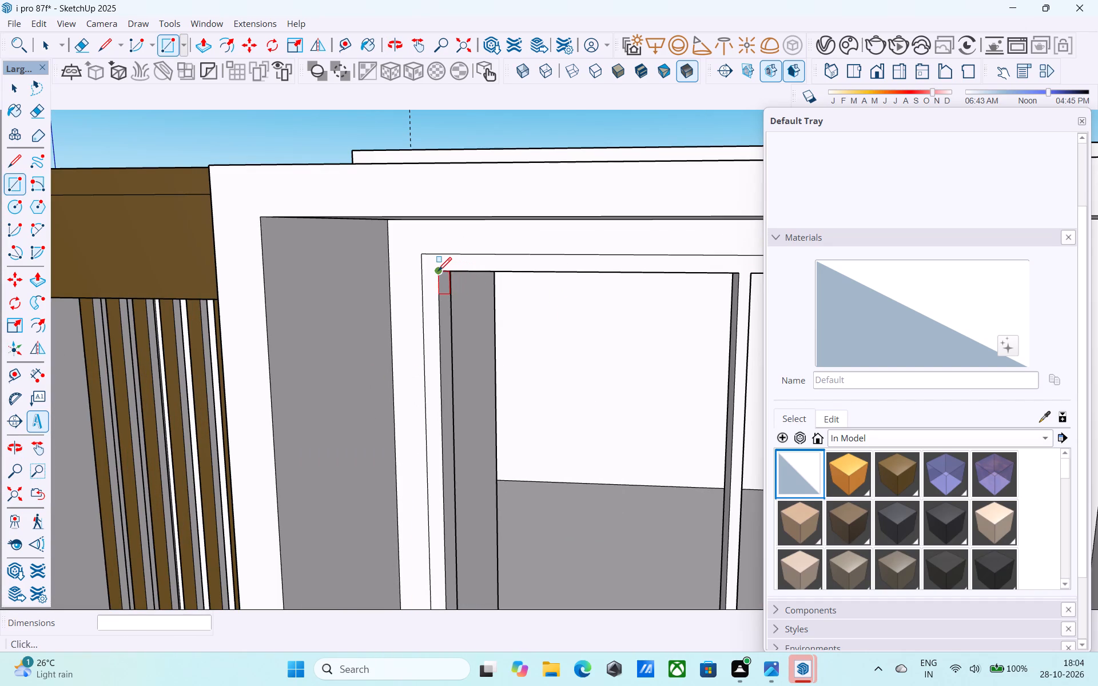
left_click(438, 272)
scroll(441, 272, "down", 8)
middle_click_drag(588, 392, 618, 469)
scroll(622, 452, "down", 5)
middle_click_drag(624, 472, 643, 285)
scroll(650, 347, "up", 8)
left_click(629, 515)
Draw a rectangle about 8' 6" by 4' 2 1/2" filling the right pane of the right balcony bay's top-floor window.
scroll(638, 506, "down", 5)
middle_click_drag(643, 512, 591, 503)
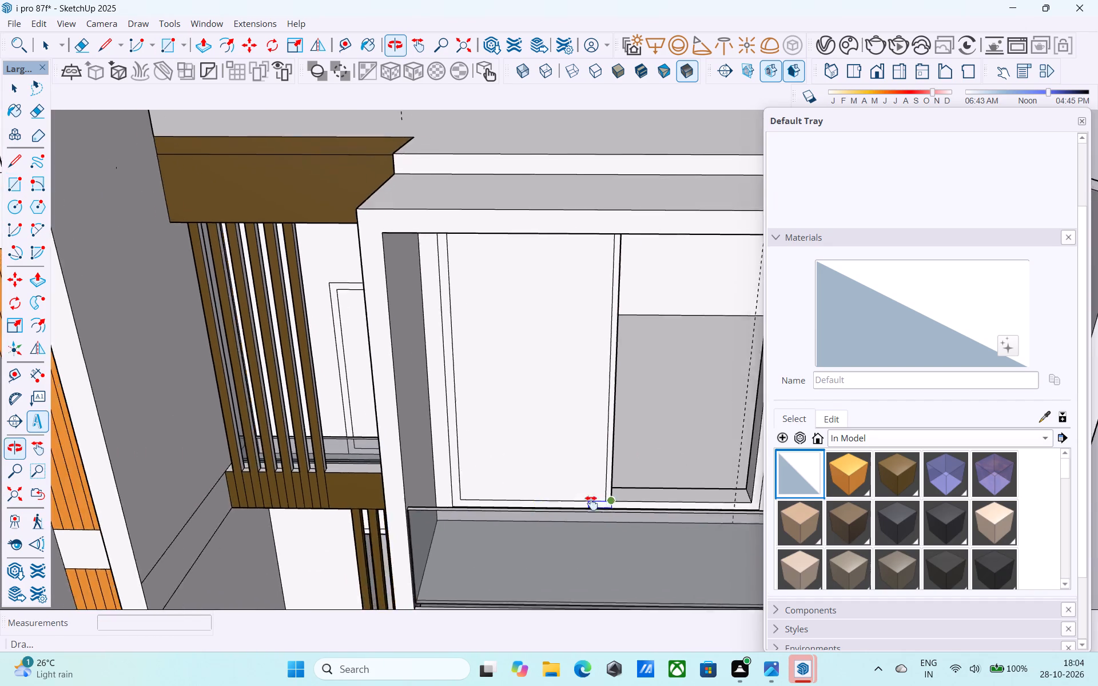
middle_click_drag(591, 503, 510, 428)
scroll(515, 324, "up", 4)
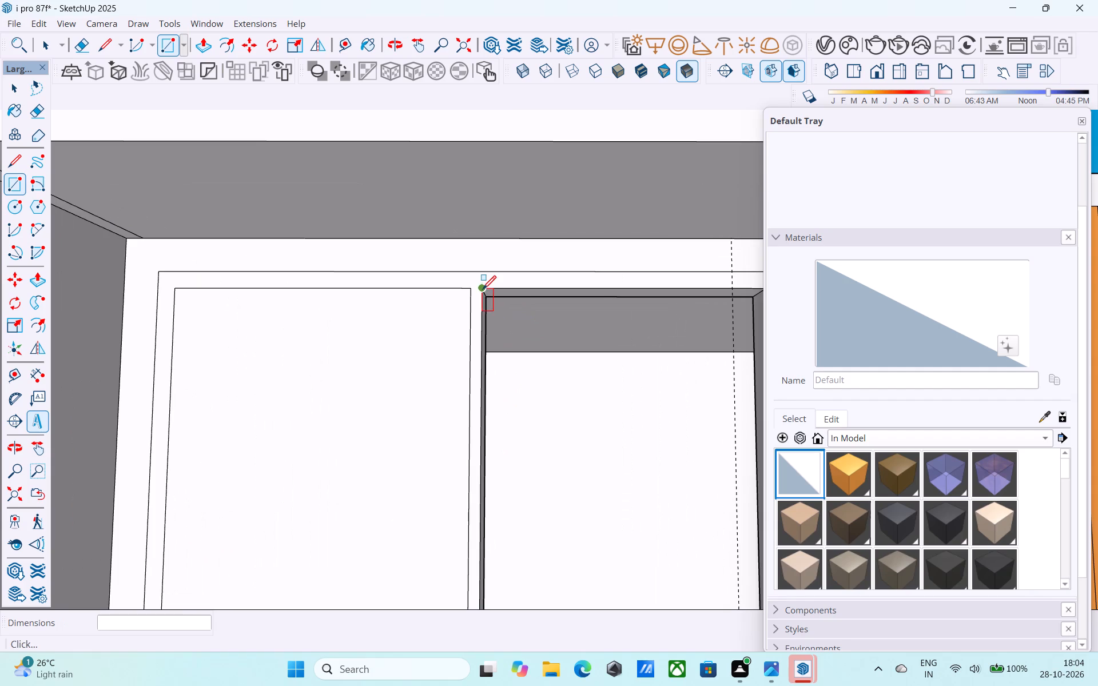
left_click(483, 290)
scroll(488, 284, "down", 10)
middle_click_drag(616, 444, 644, 405)
scroll(661, 511, "up", 2)
middle_click_drag(661, 511, 663, 531)
scroll(603, 321, "up", 3)
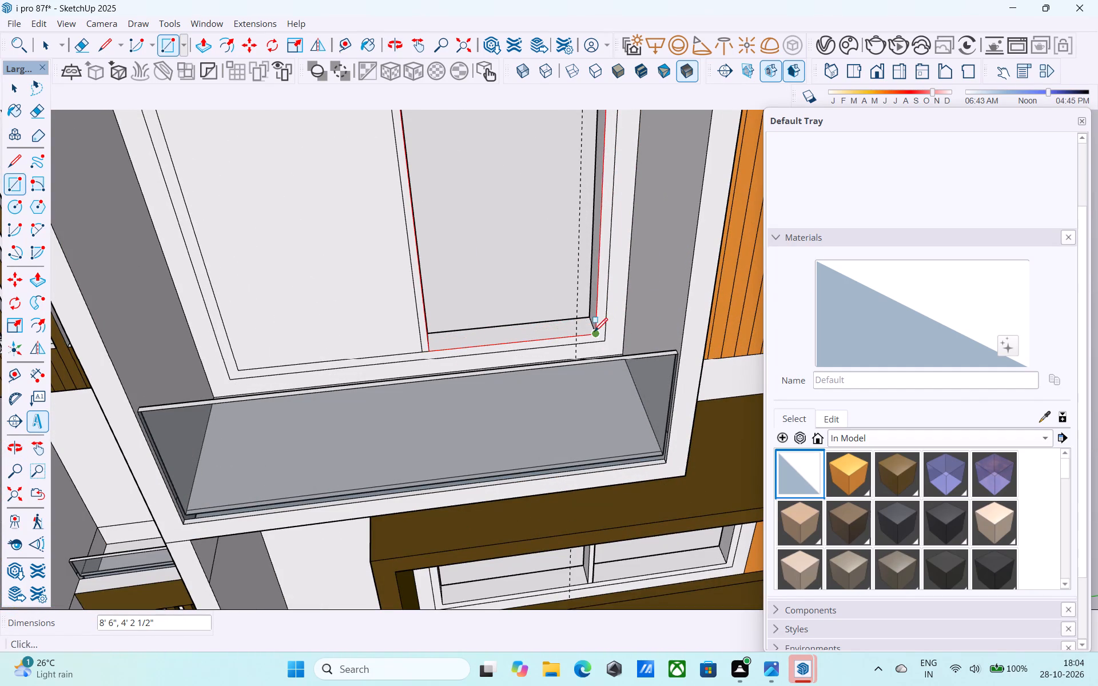
left_click(594, 333)
Draw a rectangle about 6' 6" tall filling the left pane of the brown-framed balcony window one floor below the top in the right bay.
scroll(597, 335, "down", 4)
middle_click_drag(607, 392, 608, 400, "shift")
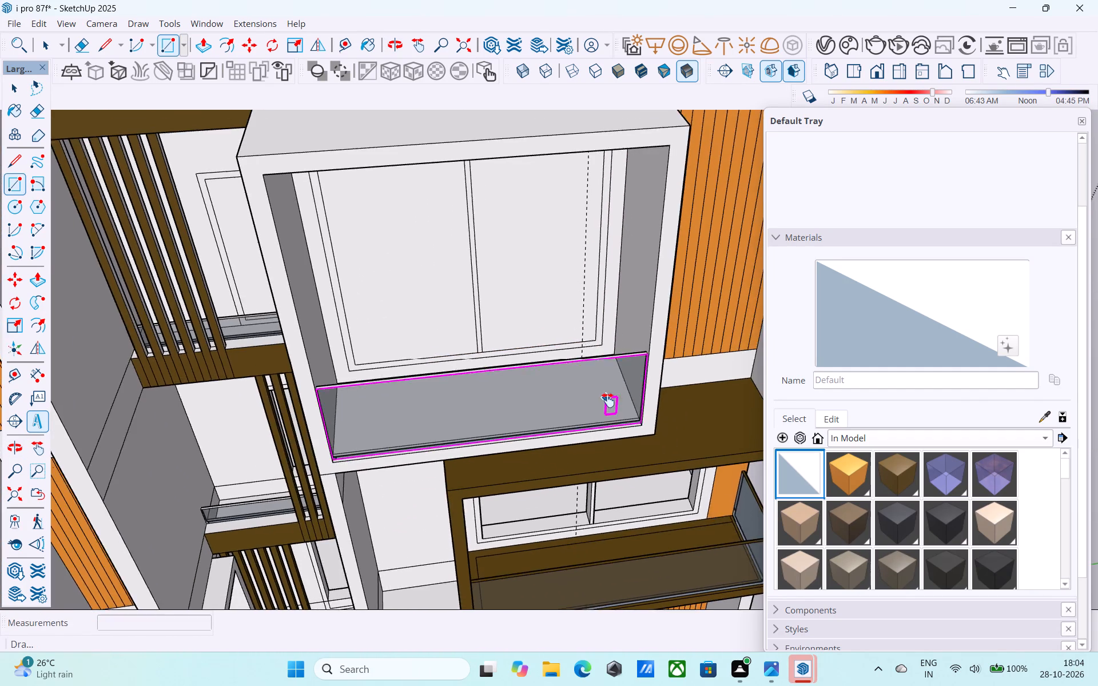
middle_click_drag(608, 400, 498, 179, "shift")
middle_click_drag(585, 405, 550, 200)
scroll(531, 341, "up", 5)
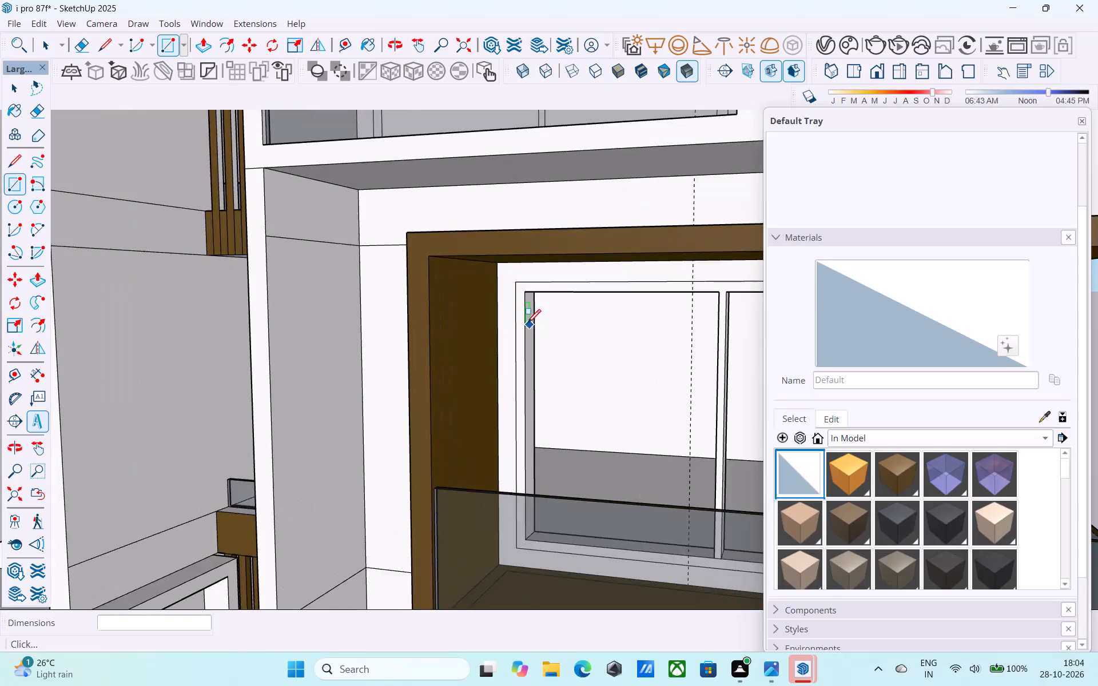
scroll(527, 324, "up", 3)
left_click(525, 278)
scroll(527, 274, "down", 9)
middle_click_drag(637, 432, 633, 316)
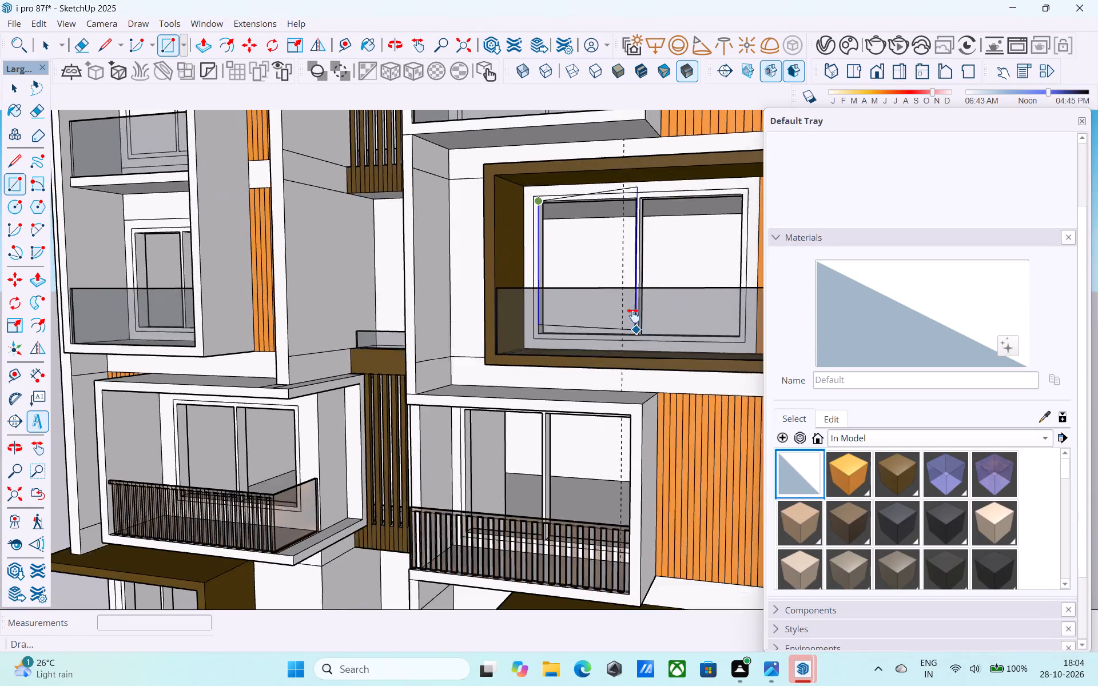
middle_click_drag(633, 316, 662, 544)
middle_click_drag(689, 317, 698, 462, "shift")
scroll(668, 406, "up", 11)
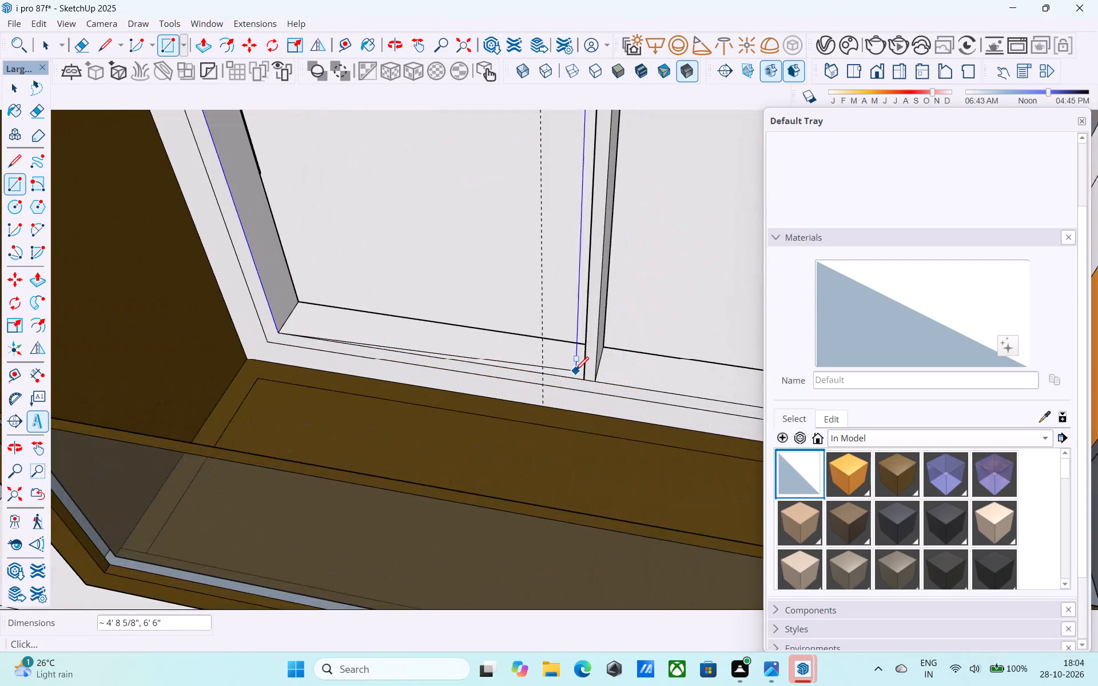
left_click(583, 377)
Draw a rectangle about 4' 8 1/2" by 6' 6" filling the right pane of the same brown-framed balcony window.
scroll(588, 376, "down", 4)
middle_click_drag(584, 383, 551, 293, "shift")
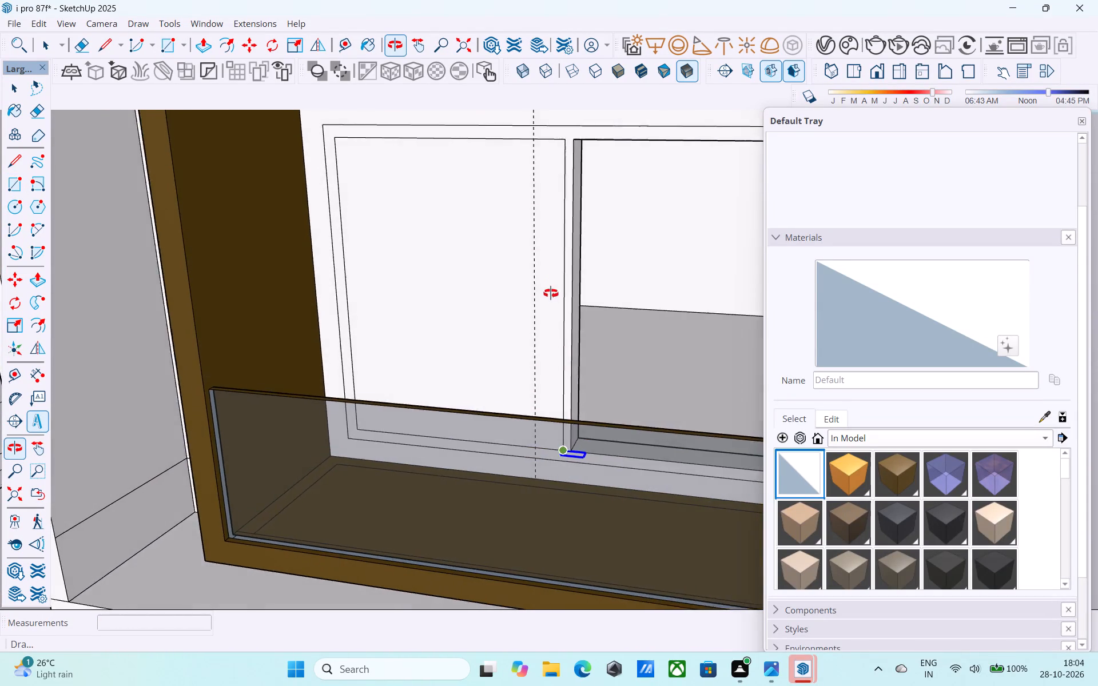
middle_click_drag(551, 293, 549, 292, "shift")
middle_click_drag(668, 321, 594, 343, "shift")
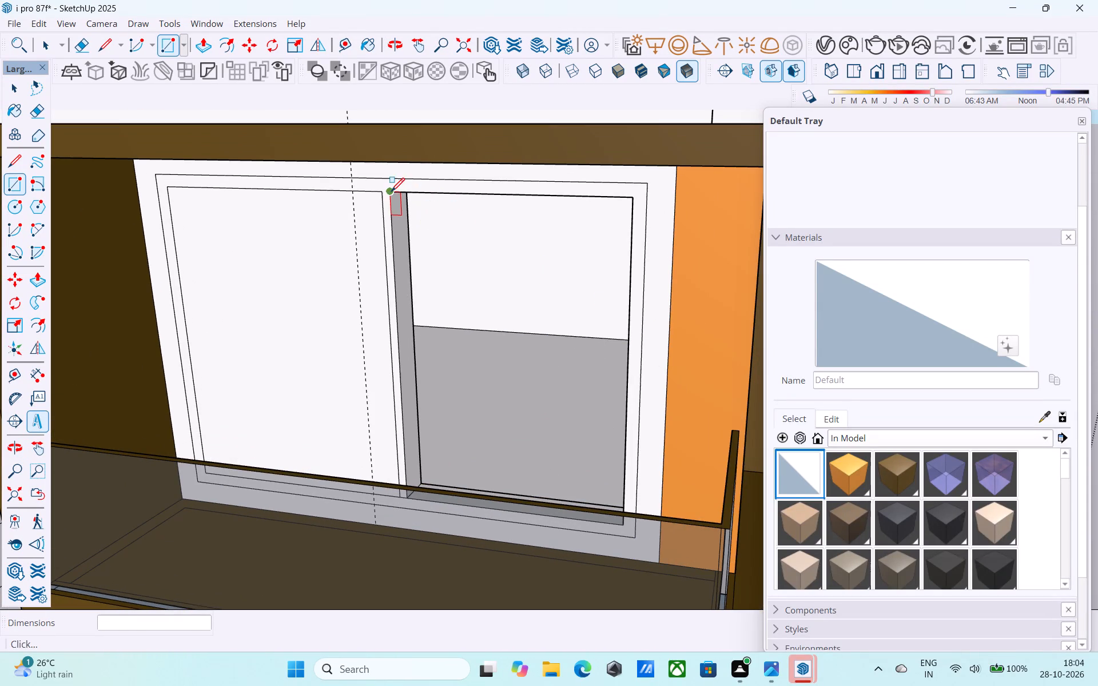
left_click(391, 193)
scroll(466, 303, "down", 3)
middle_click_drag(479, 310, 582, 338)
middle_click_drag(567, 307, 775, 518)
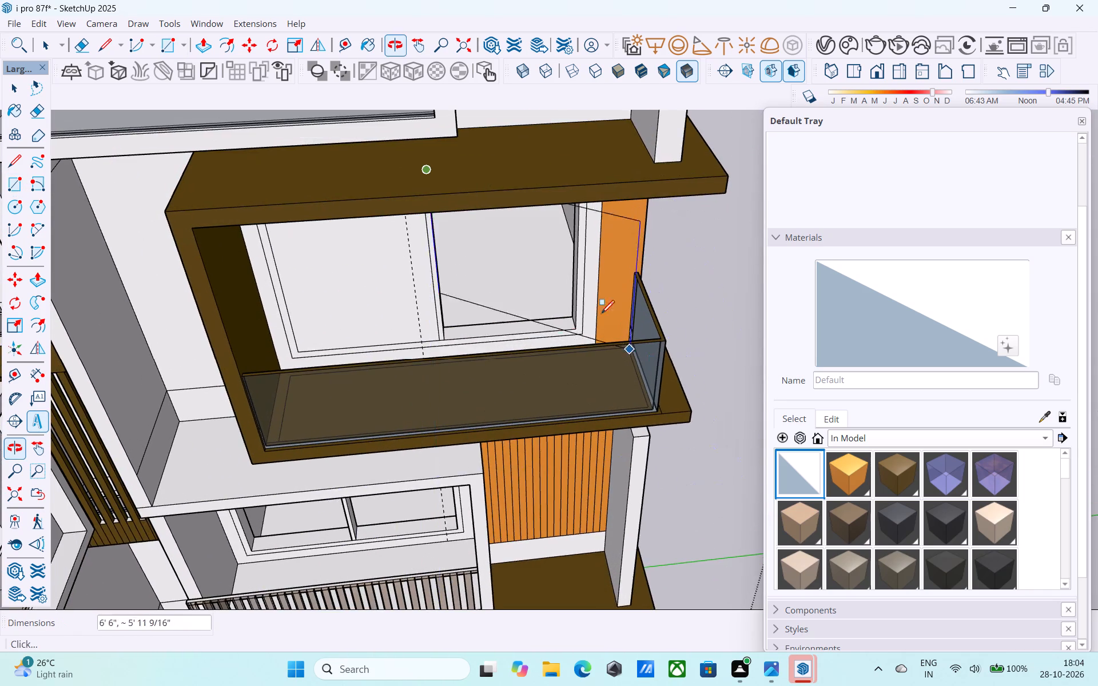
scroll(558, 297, "up", 4)
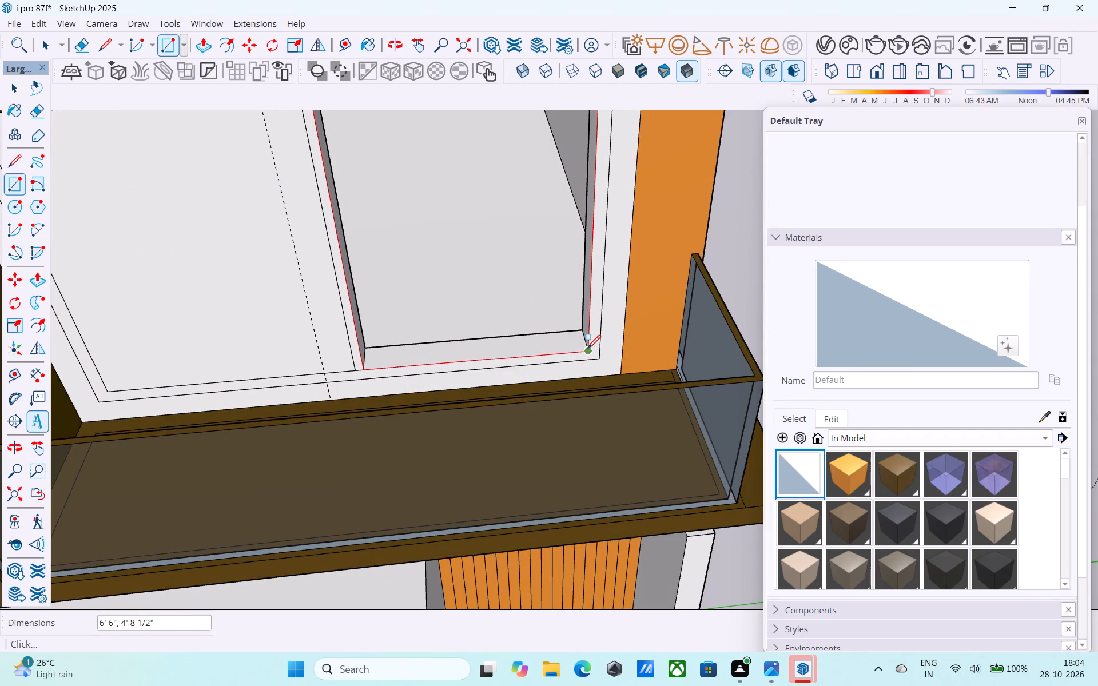
left_click(587, 350)
Draw a rectangle filling the left pane of the right bay's window behind the slatted balcony railing, one floor further down.
scroll(596, 350, "down", 10)
middle_click_drag(610, 348, 631, 266, "shift")
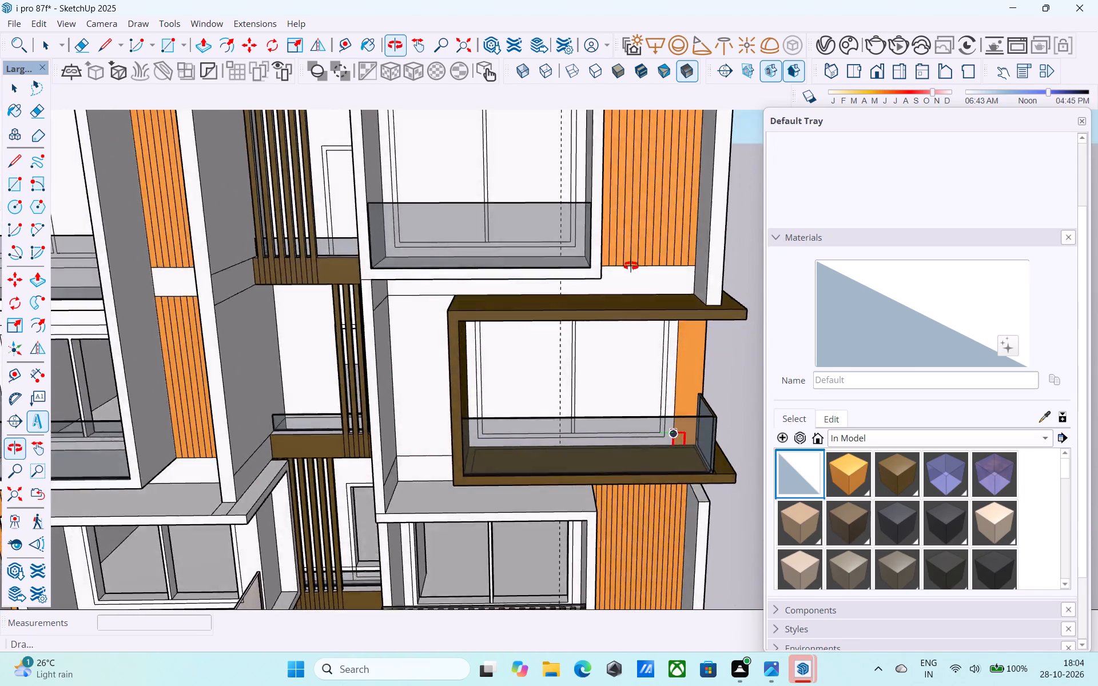
middle_click_drag(631, 266, 619, 170, "shift")
middle_click_drag(646, 415, 683, 194, "shift")
middle_click_drag(508, 321, 452, 343)
scroll(392, 331, "up", 8)
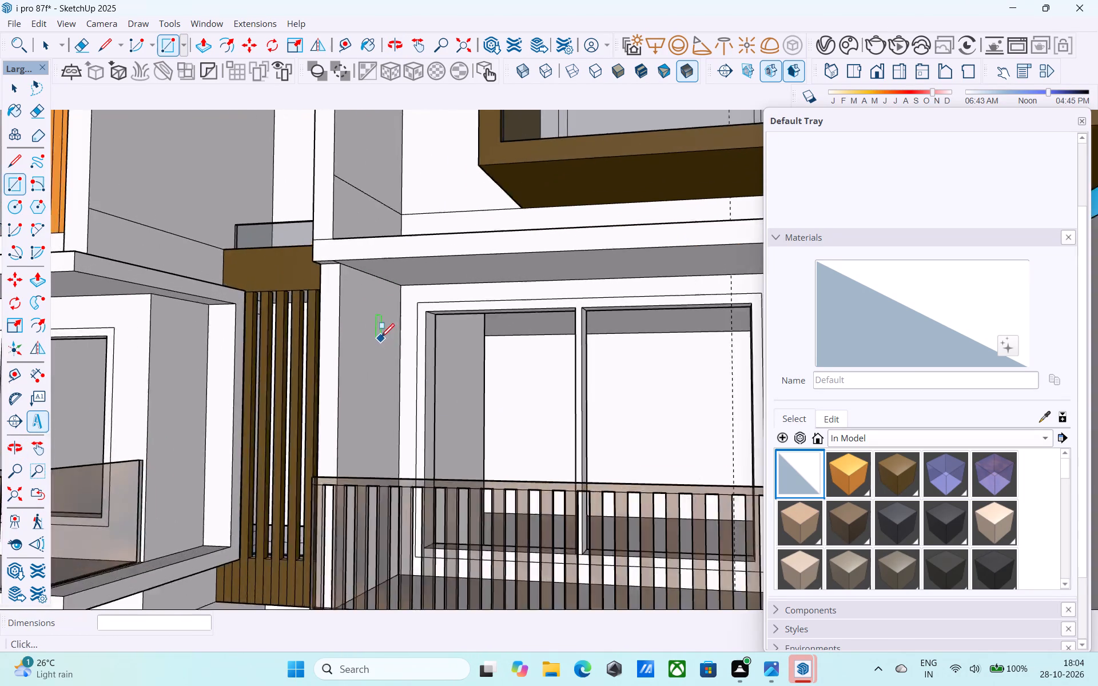
scroll(381, 338, "up", 2)
left_click(445, 302)
scroll(454, 317, "down", 5)
middle_click_drag(562, 452, 615, 545)
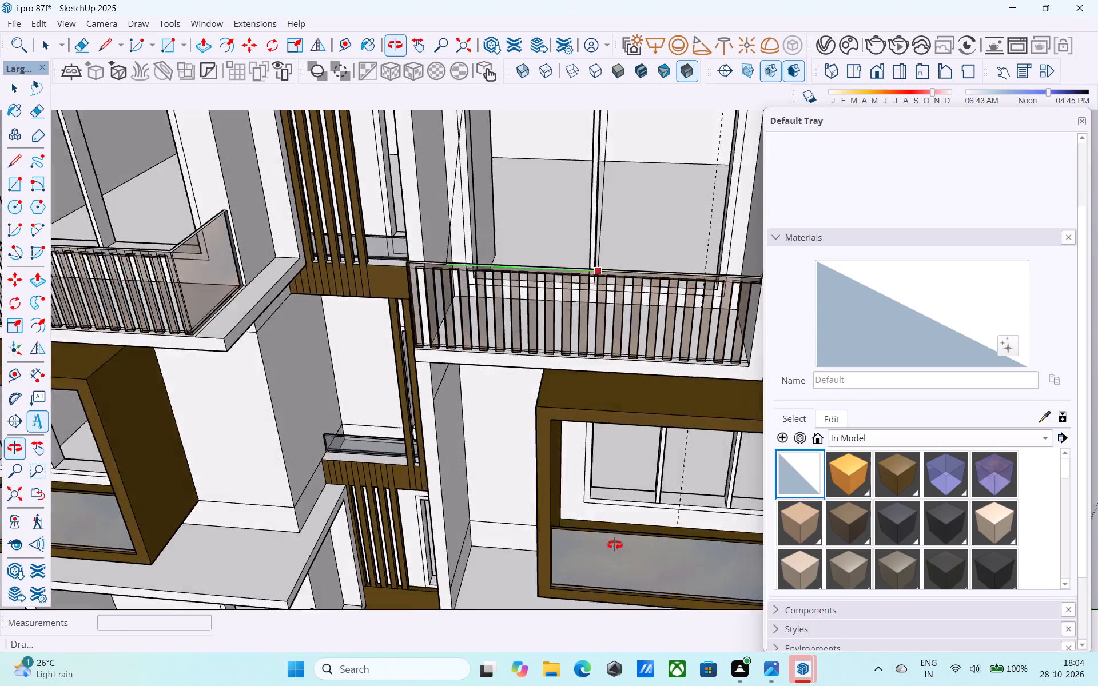
middle_click_drag(615, 545, 618, 555)
middle_click_drag(622, 309, 614, 422)
scroll(588, 391, "up", 7)
left_click(586, 383)
Draw a rectangle about 4' 4 1/2" by 6' 6" filling the right pane of the window behind the slatted railing.
scroll(588, 378, "down", 4)
middle_click_drag(580, 374, 507, 510)
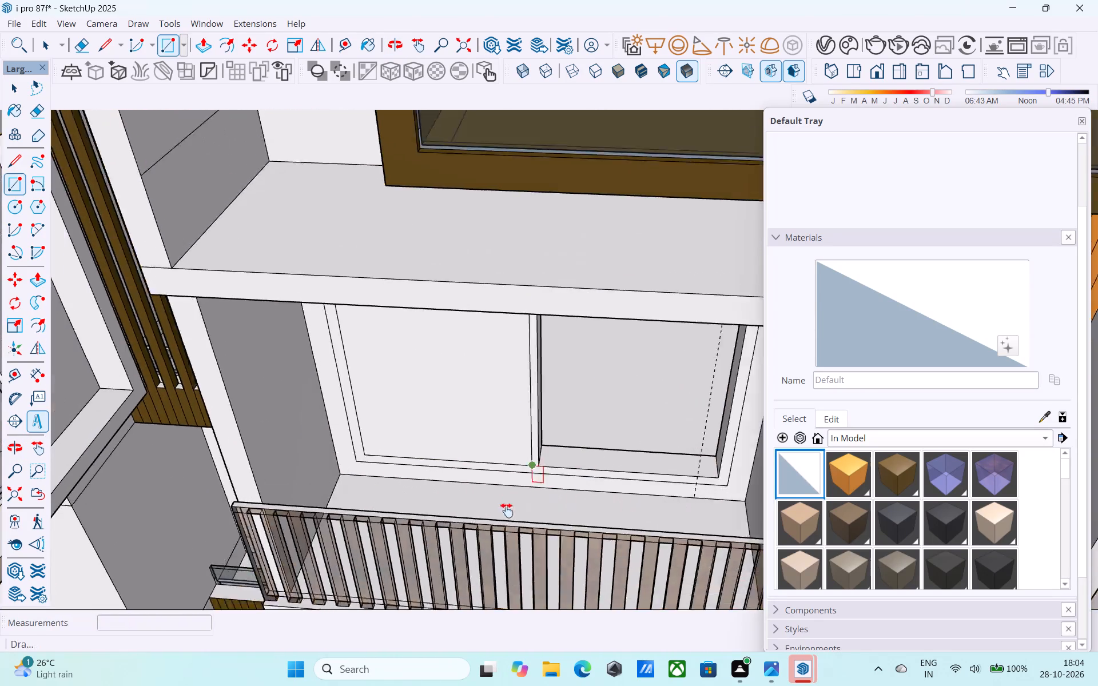
middle_click_drag(507, 510, 442, 294)
scroll(469, 243, "up", 3)
left_click(523, 235)
scroll(534, 259, "down", 2)
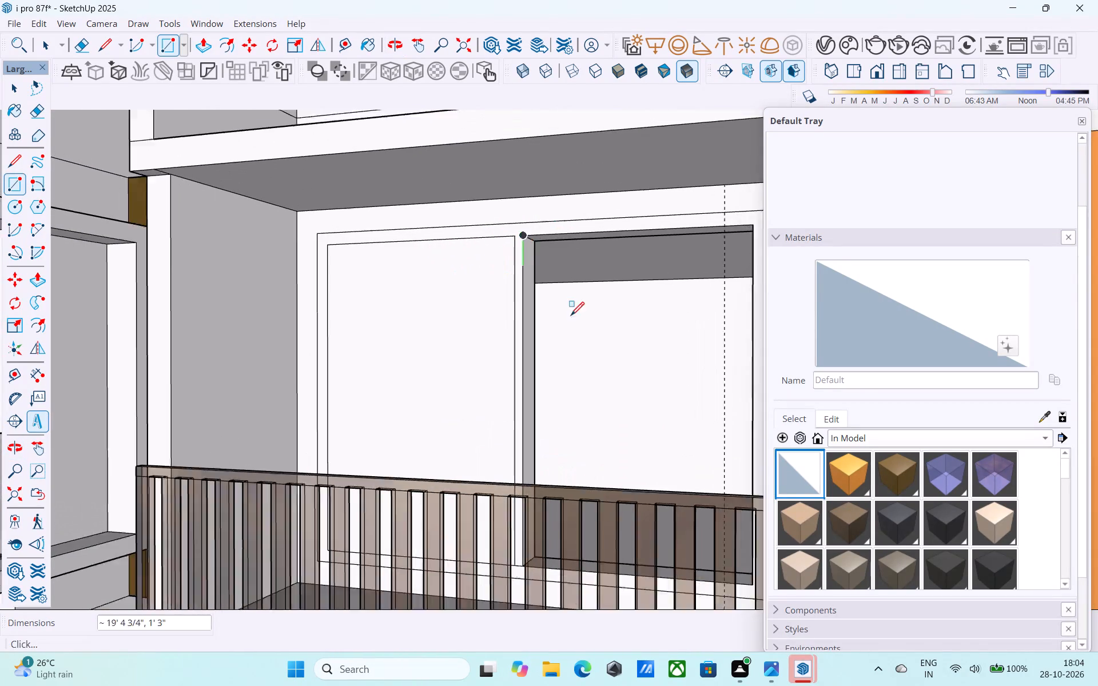
scroll(571, 317, "down", 2)
middle_click_drag(611, 402, 794, 542)
middle_click_drag(558, 297, 650, 429)
scroll(567, 368, "up", 4)
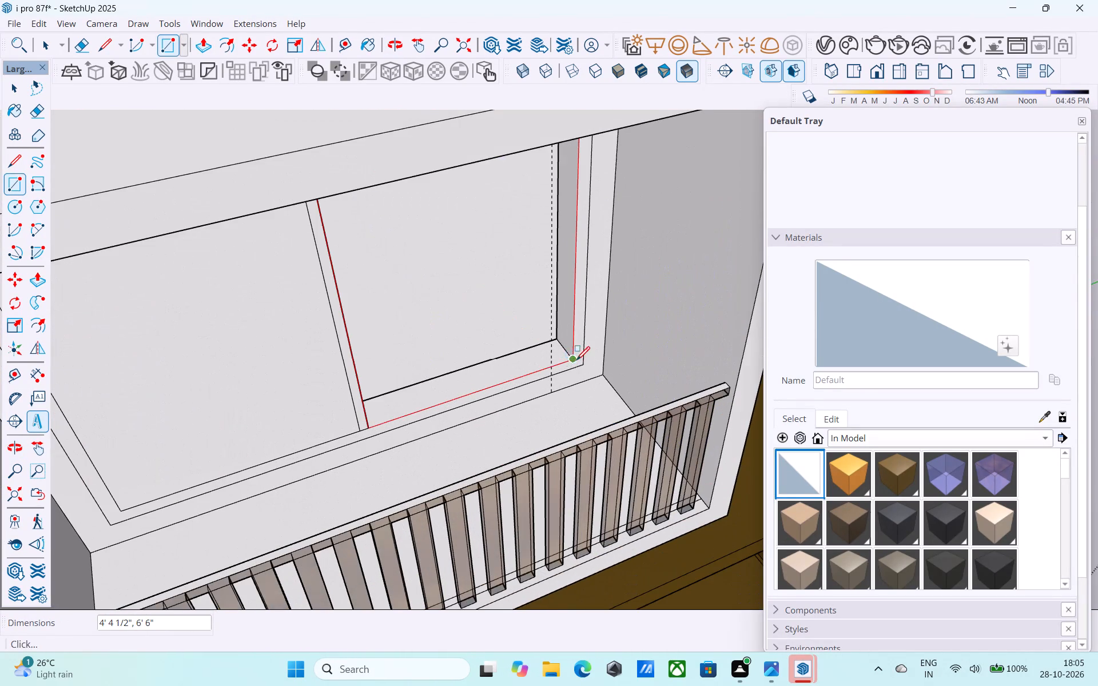
left_click(576, 361)
Draw a rectangle about 2' 9" by 5' 6" filling the left pane of the three-pane window in the right bay's lower brown-framed balcony.
scroll(574, 360, "down", 11)
middle_click_drag(588, 408, 425, 269, "shift")
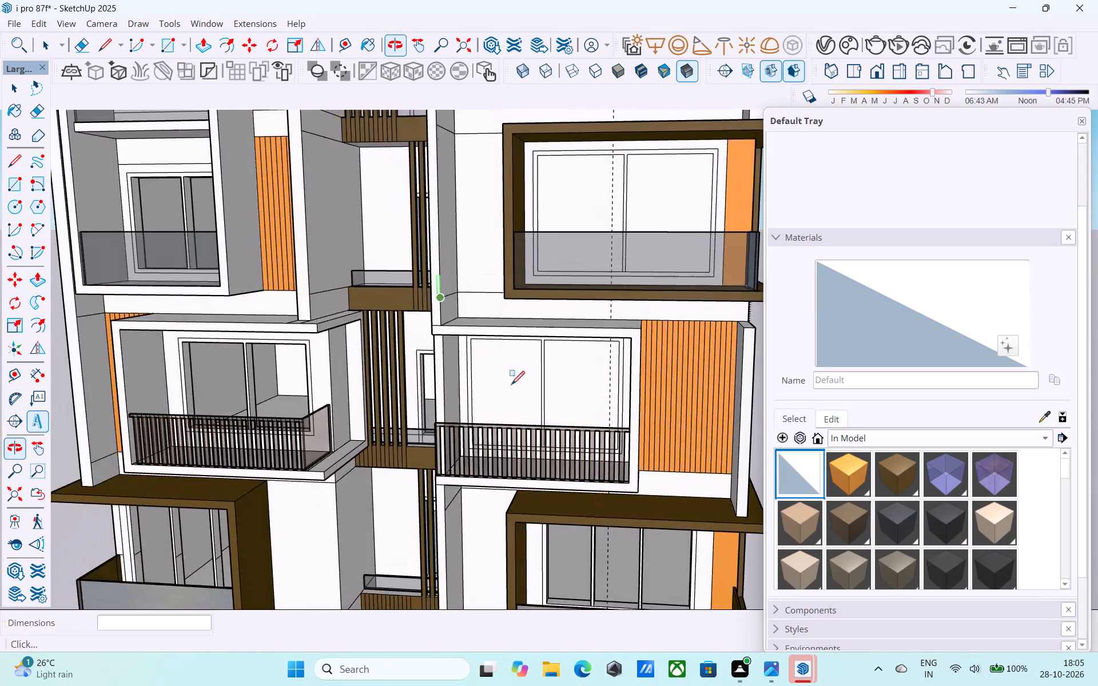
middle_click_drag(602, 497, 482, 298, "shift")
middle_click_drag(578, 436, 511, 412, "shift")
scroll(509, 322, "up", 2)
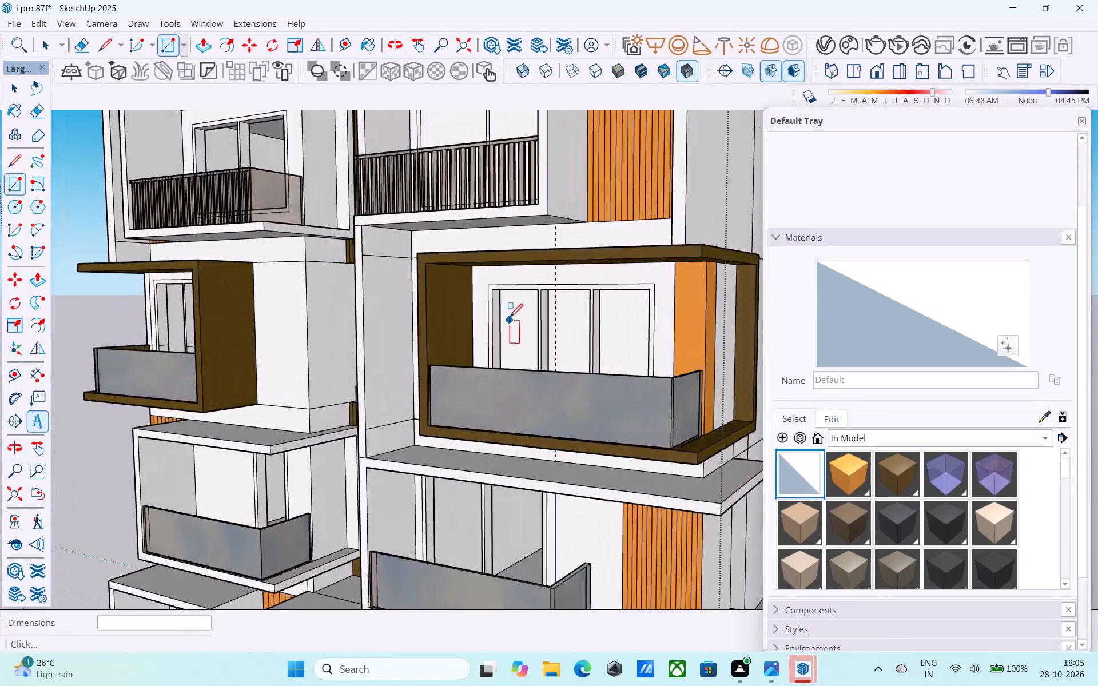
scroll(510, 318, "up", 4)
left_click(458, 239)
scroll(580, 361, "down", 3)
middle_click_drag(615, 391, 598, 338)
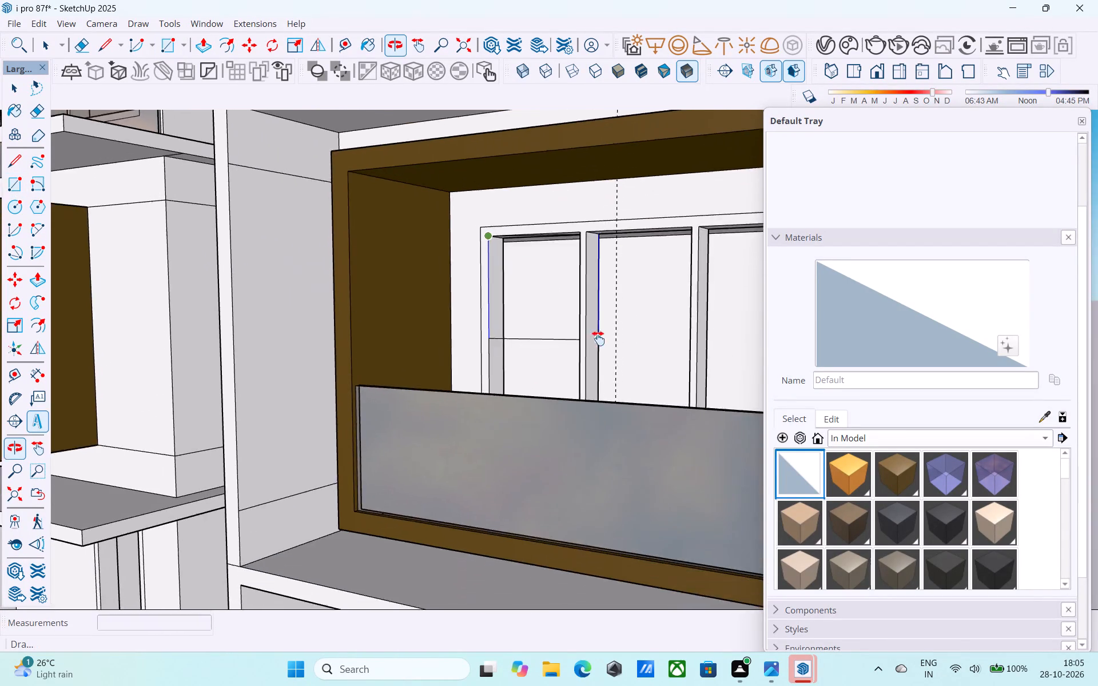
middle_click_drag(598, 338, 675, 547)
scroll(592, 448, "up", 8)
left_click(568, 401)
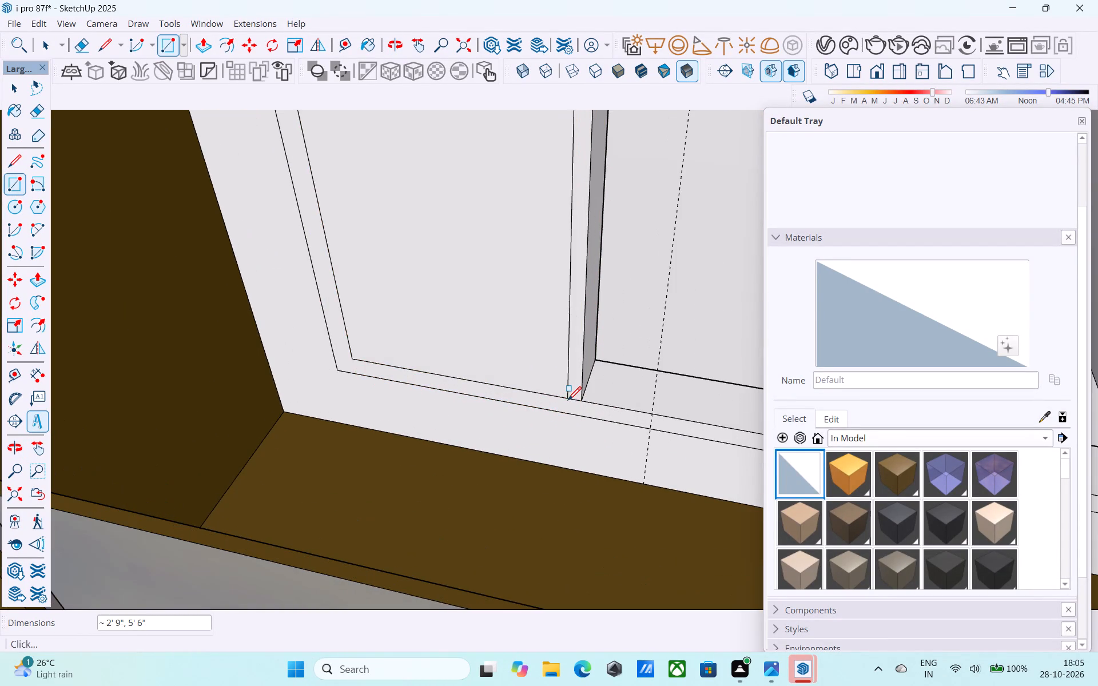
Draw a rectangle filling the middle pane of the three-pane window in the lower brown-framed balcony.
scroll(568, 402, "down", 4)
middle_click_drag(568, 402, 483, 288)
middle_click_drag(543, 297, 492, 364, "shift")
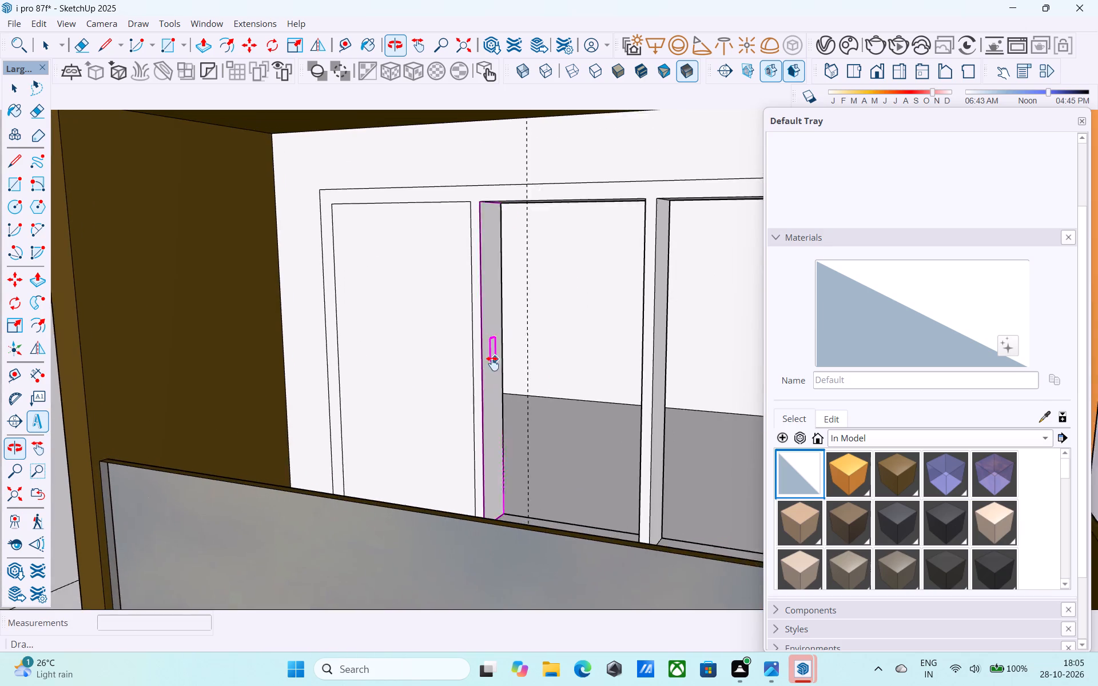
middle_click_drag(492, 364, 490, 367, "shift")
left_click(476, 208)
scroll(560, 361, "down", 2)
middle_click_drag(615, 402, 603, 353)
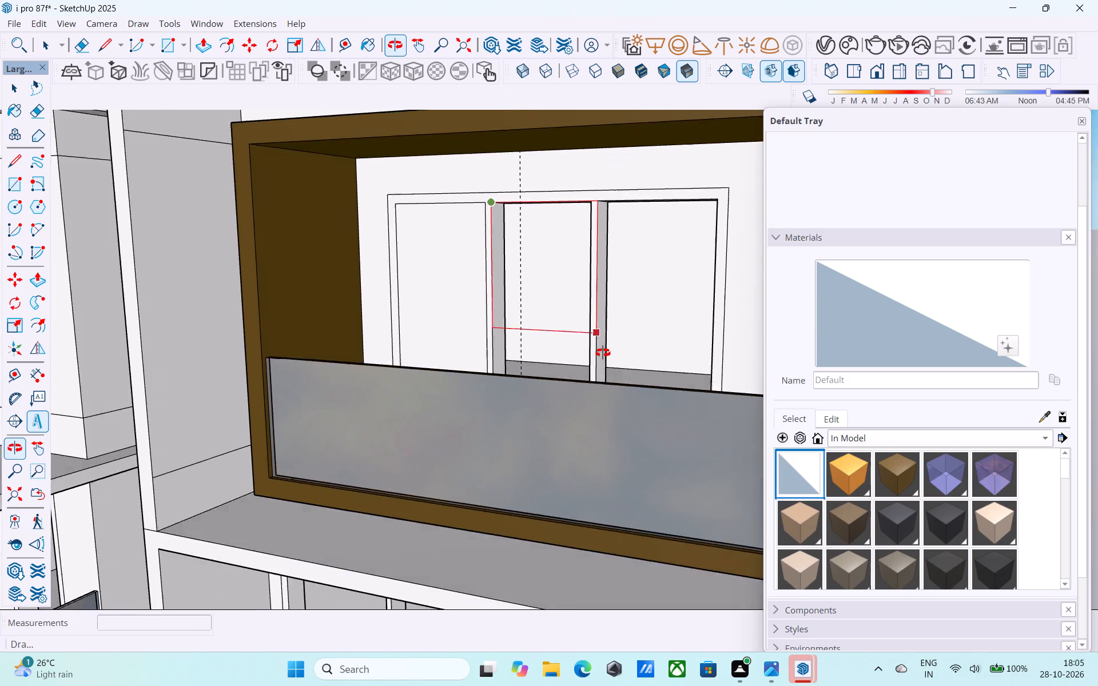
middle_click_drag(603, 353, 806, 456)
scroll(596, 406, "up", 4)
left_click(560, 385)
Draw a rectangle filling the right pane of the three-pane window in the lower brown-framed balcony.
scroll(582, 368, "down", 3)
middle_click_drag(582, 367, 583, 367, "shift")
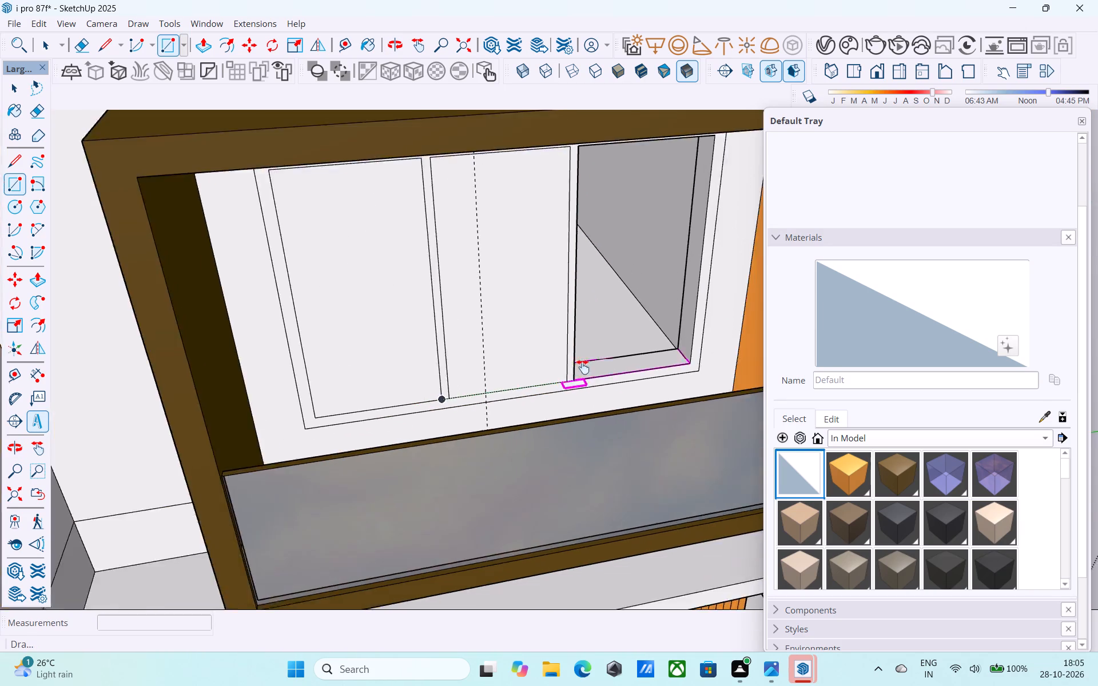
scroll(583, 367, "down", 1)
middle_click_drag(583, 367, 385, 334, "shift")
scroll(489, 241, "up", 4)
left_click(553, 244)
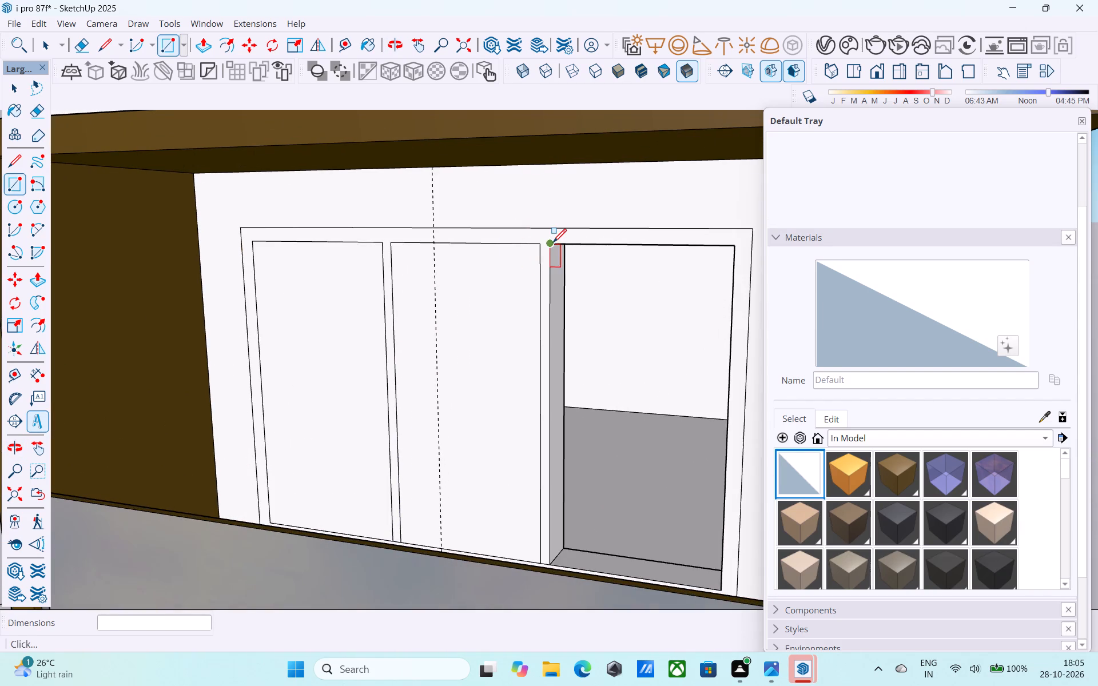
scroll(555, 244, "down", 5)
middle_click_drag(695, 416, 951, 477)
scroll(579, 376, "up", 4)
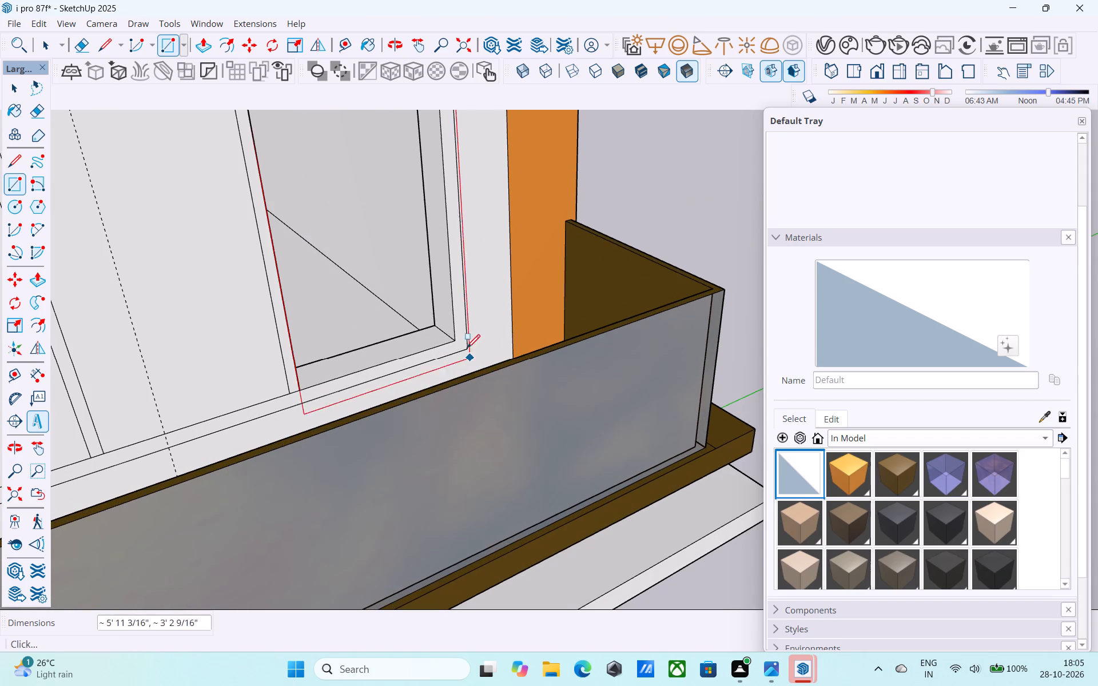
left_click(453, 333)
Draw a rectangle filling the left pane of the two-pane window on the white balcony below the three-pane window.
scroll(465, 335, "down", 13)
middle_click_drag(515, 354, 583, 343)
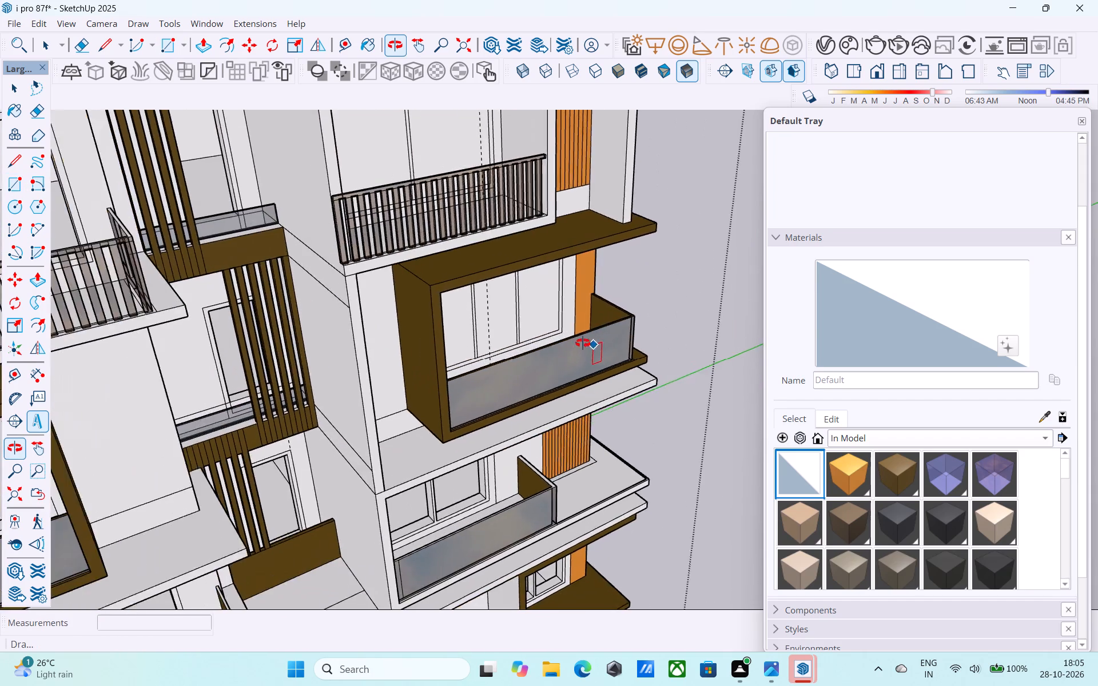
middle_click_drag(583, 343, 506, 266)
scroll(397, 313, "up", 13)
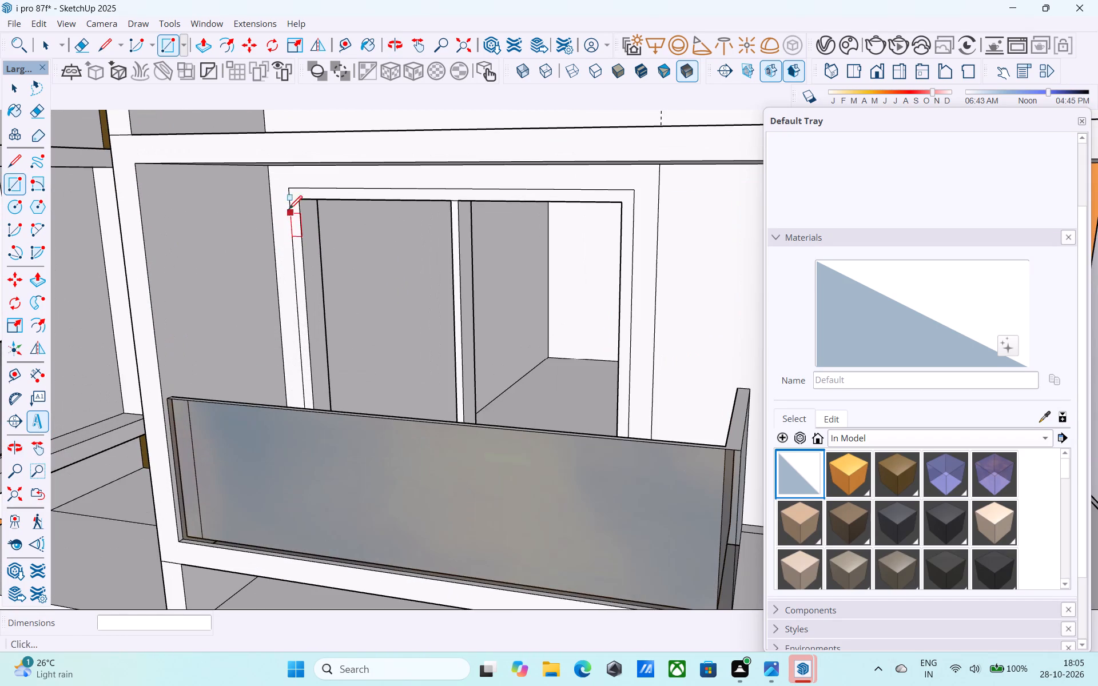
left_click(299, 200)
scroll(444, 326, "down", 1)
middle_click_drag(443, 325, 710, 428)
scroll(490, 437, "up", 4)
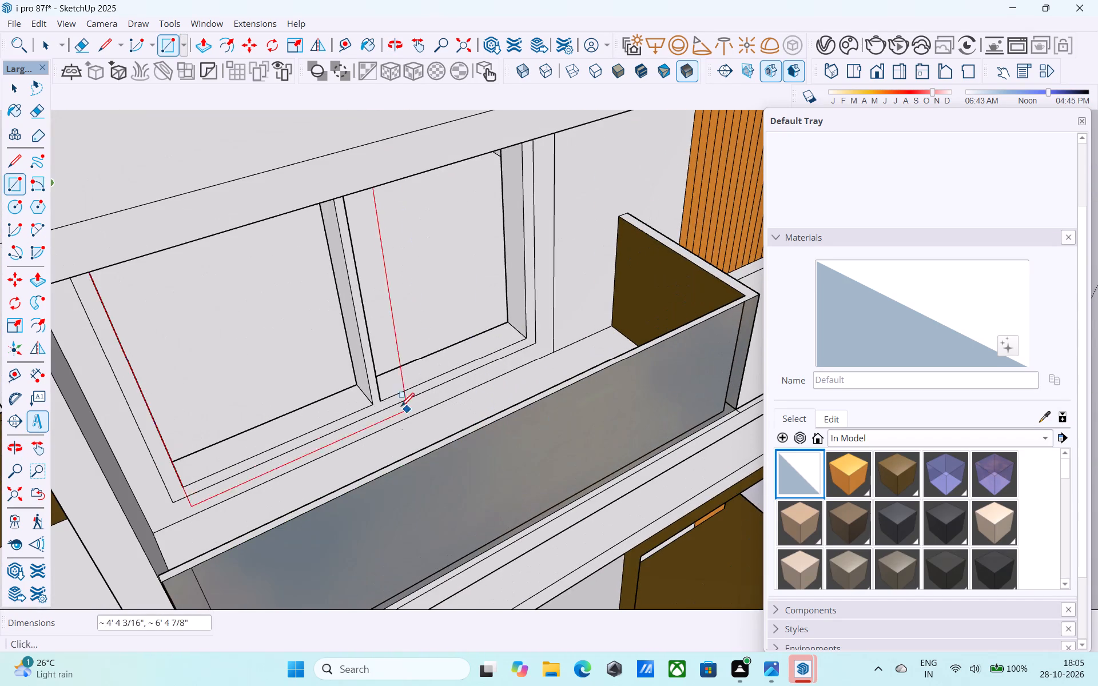
left_click(369, 400)
Draw a rectangle about 3' 7" by 6' filling the right pane of the two-pane window on that white balcony.
scroll(444, 370, "down", 3)
middle_click_drag(445, 372, 301, 303, "shift")
scroll(411, 225, "up", 2)
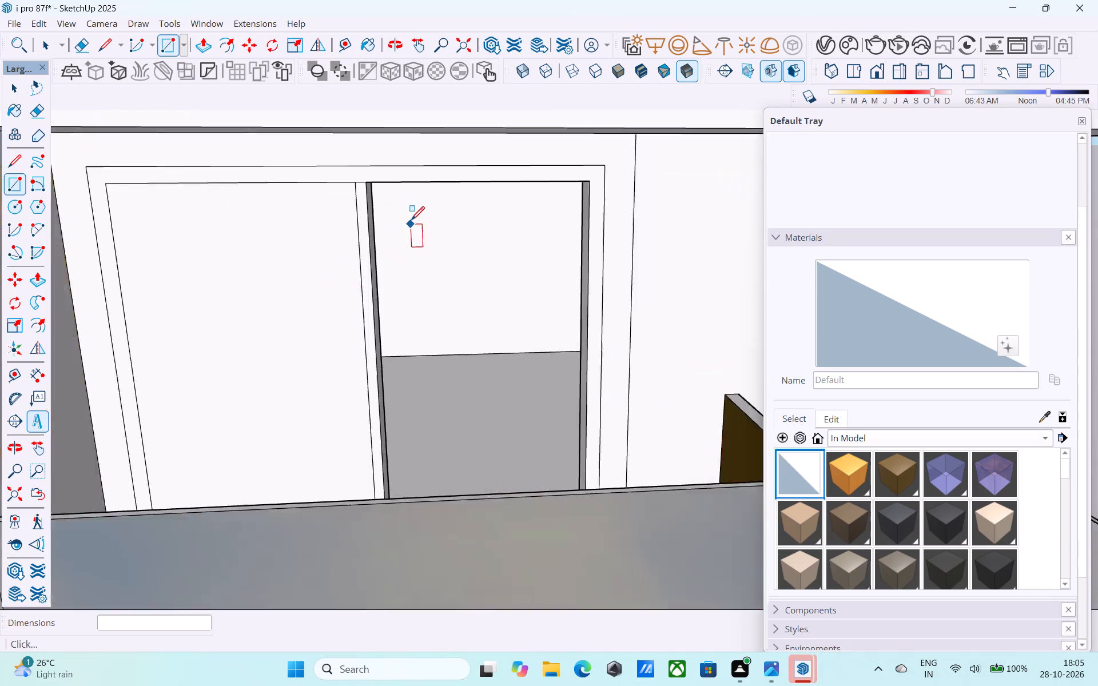
scroll(411, 221, "up", 2)
scroll(369, 191, "down", 1)
middle_click_drag(369, 205, 288, 178, "shift")
middle_click_drag(481, 381, 404, 316, "shift")
scroll(404, 316, "up", 1)
left_click(428, 343)
scroll(427, 344, "down", 7)
middle_click_drag(582, 524, 551, 418)
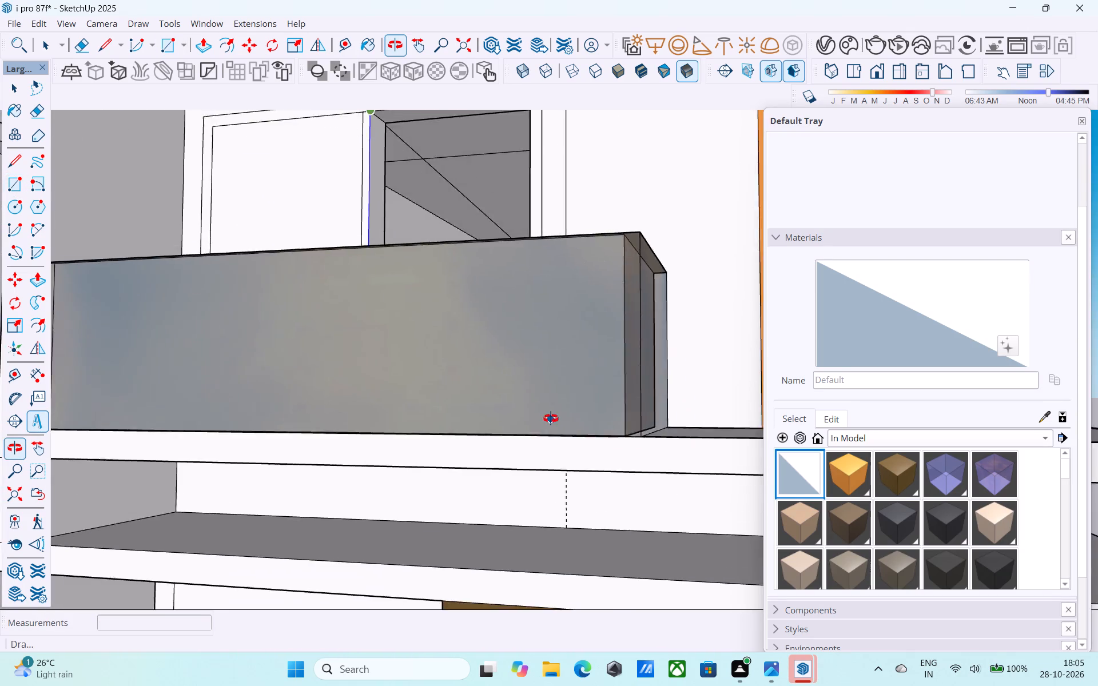
middle_click_drag(551, 418, 770, 597)
middle_click_drag(507, 332, 691, 528)
left_click(535, 453)
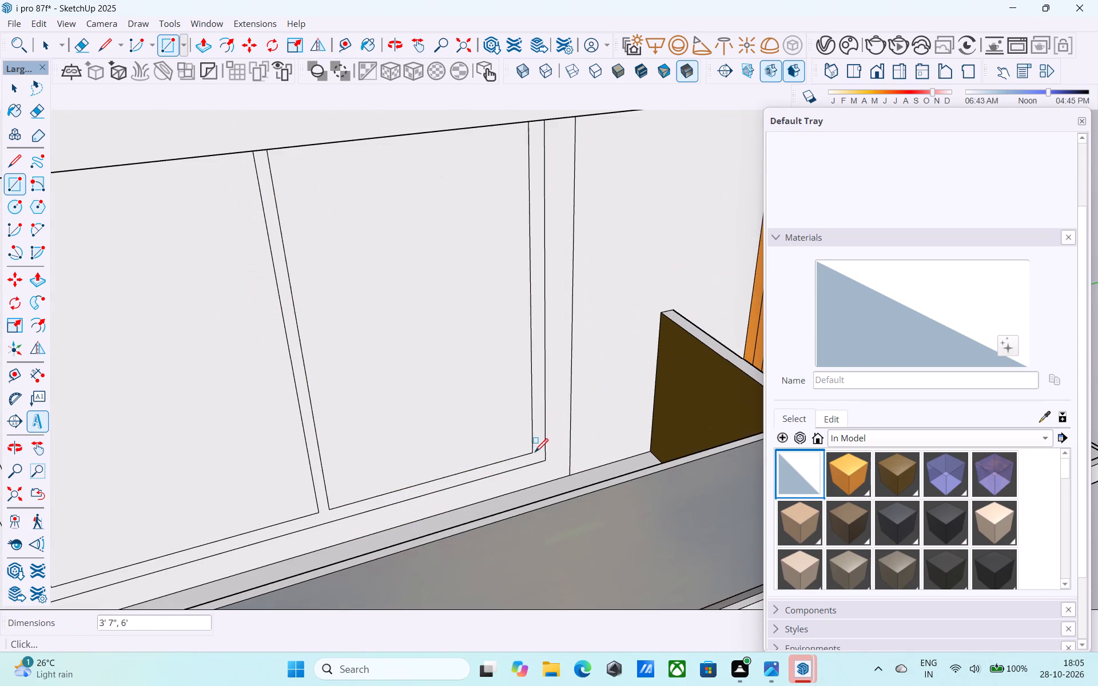
Draw a rectangle about 6' 6" by 2' 7 1/2" filling the left pane of the two-pane window in the ground-floor brown frame.
scroll(549, 456, "down", 20)
scroll(549, 456, "down", 2)
middle_click_drag(567, 445, 598, 477, "shift")
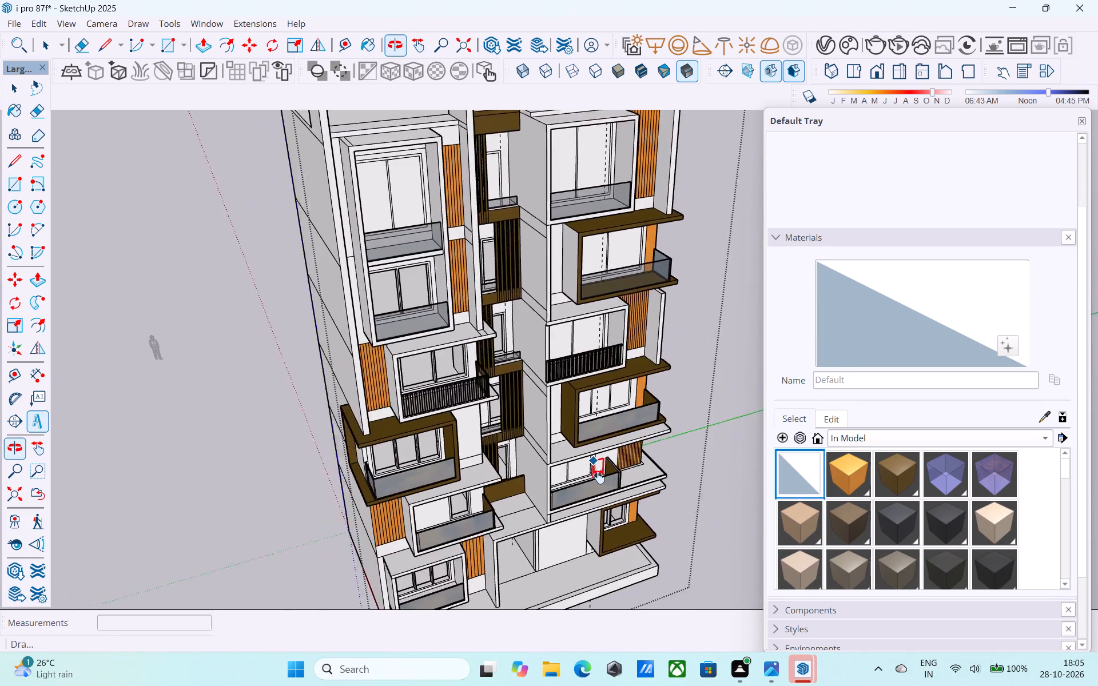
middle_click_drag(598, 477, 419, 332, "shift")
scroll(429, 386, "up", 9)
middle_click_drag(390, 345, 423, 398)
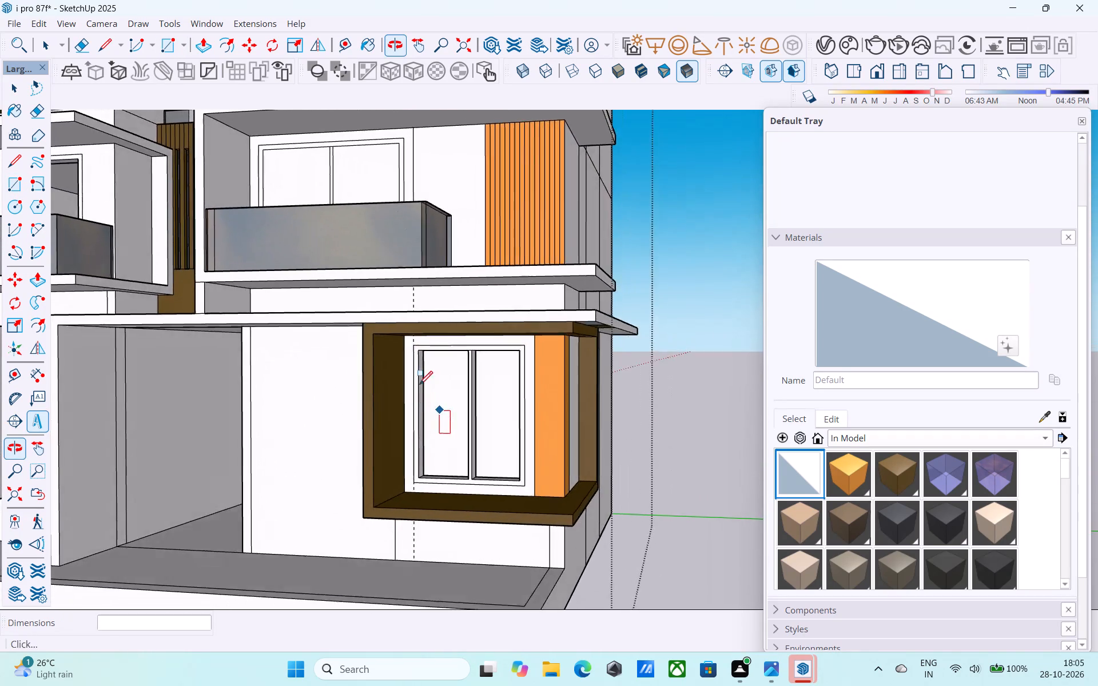
scroll(414, 354, "up", 7)
left_click(423, 350)
middle_click_drag(492, 445, 491, 385, "shift")
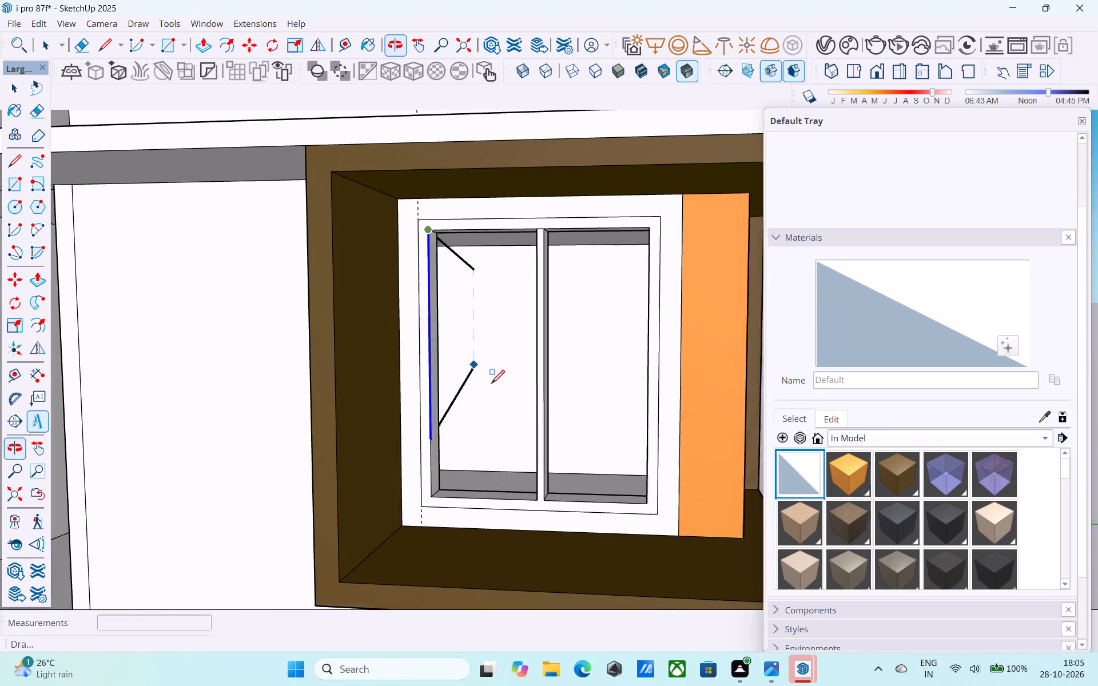
middle_click_drag(491, 385, 490, 384, "shift")
left_click(544, 503)
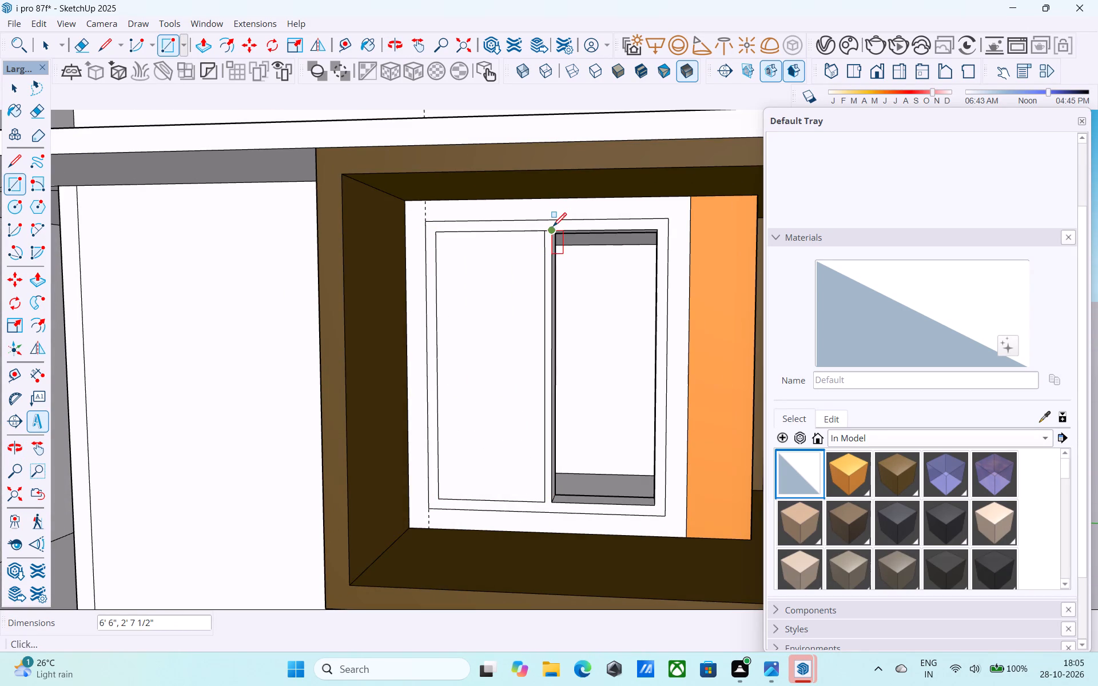
Draw a rectangle filling the right pane of the two-pane window in the ground-floor brown frame.
left_click(553, 228)
left_click(655, 503)
Draw a rectangle 6' 6" tall filling the left pane of the three-pane window in the left bay's lowest white balcony.
scroll(658, 501, "down", 13)
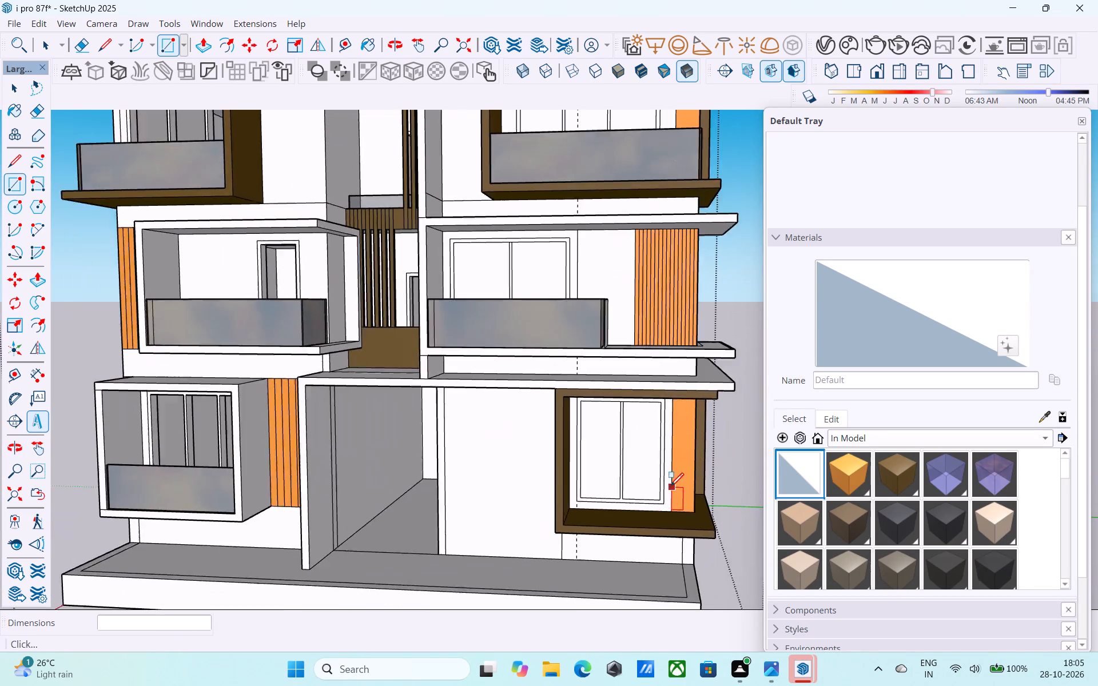
scroll(670, 488, "down", 1)
middle_click_drag(303, 409, 494, 377, "shift")
scroll(445, 427, "up", 4)
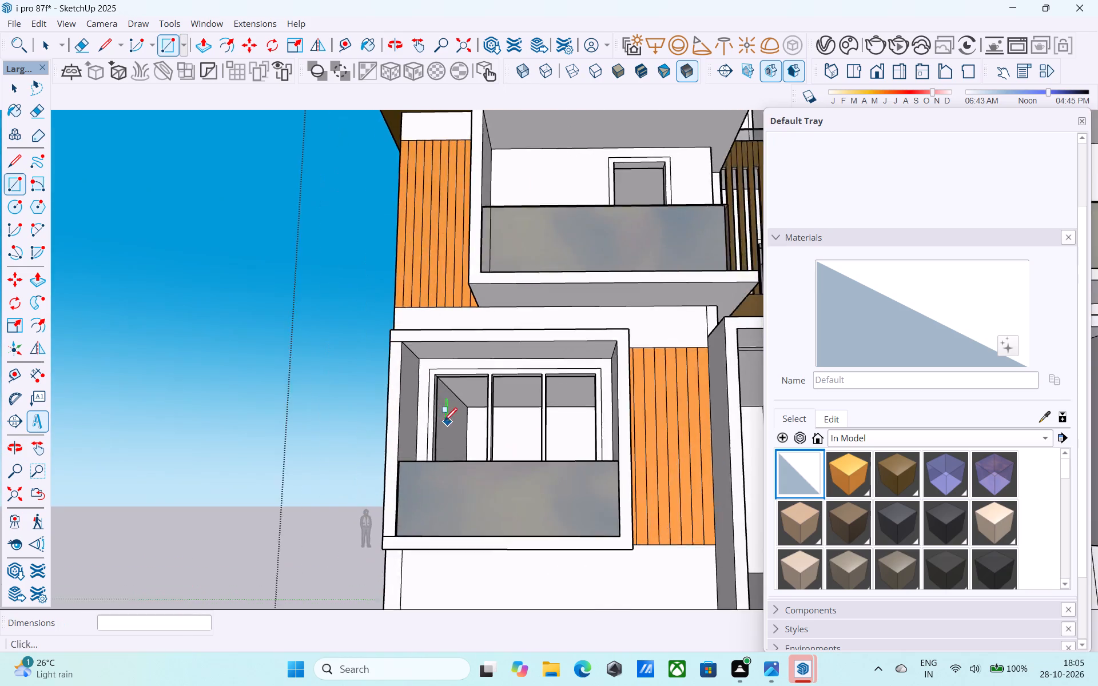
scroll(444, 422, "up", 10)
left_click(419, 322)
scroll(426, 325, "down", 5)
middle_click_drag(568, 479, 551, 413)
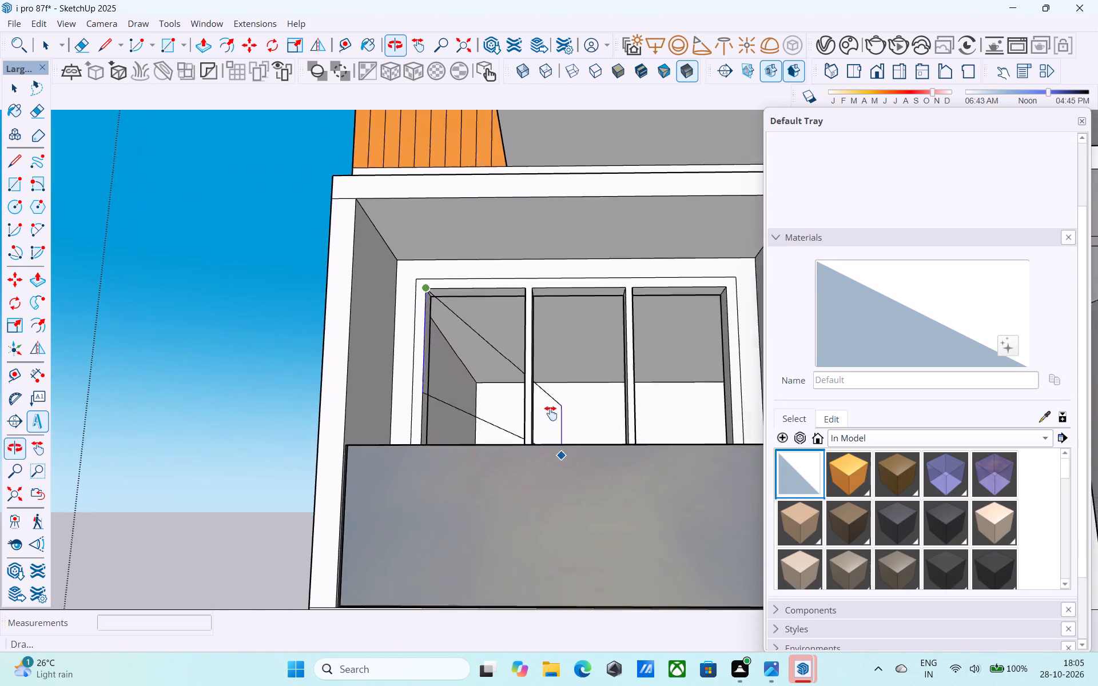
middle_click_drag(551, 413, 662, 677)
middle_click_drag(443, 336, 491, 399, "shift")
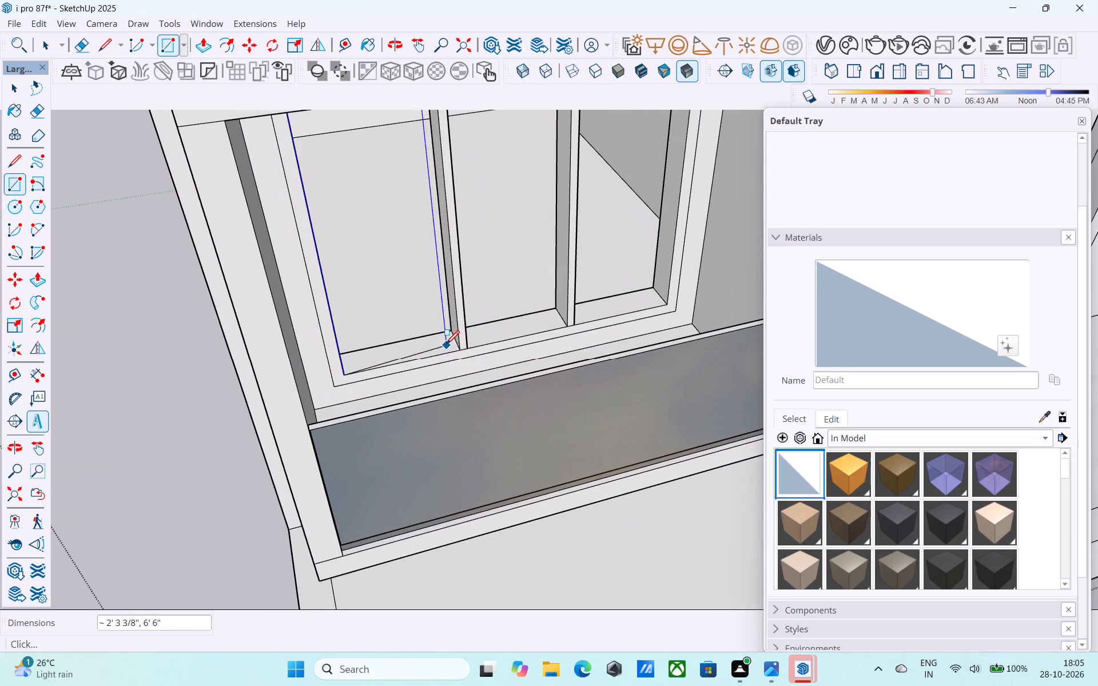
left_click(456, 349)
Draw a rectangle filling the middle pane of the three-pane window in the left bay's lowest white balcony.
scroll(459, 350, "down", 5)
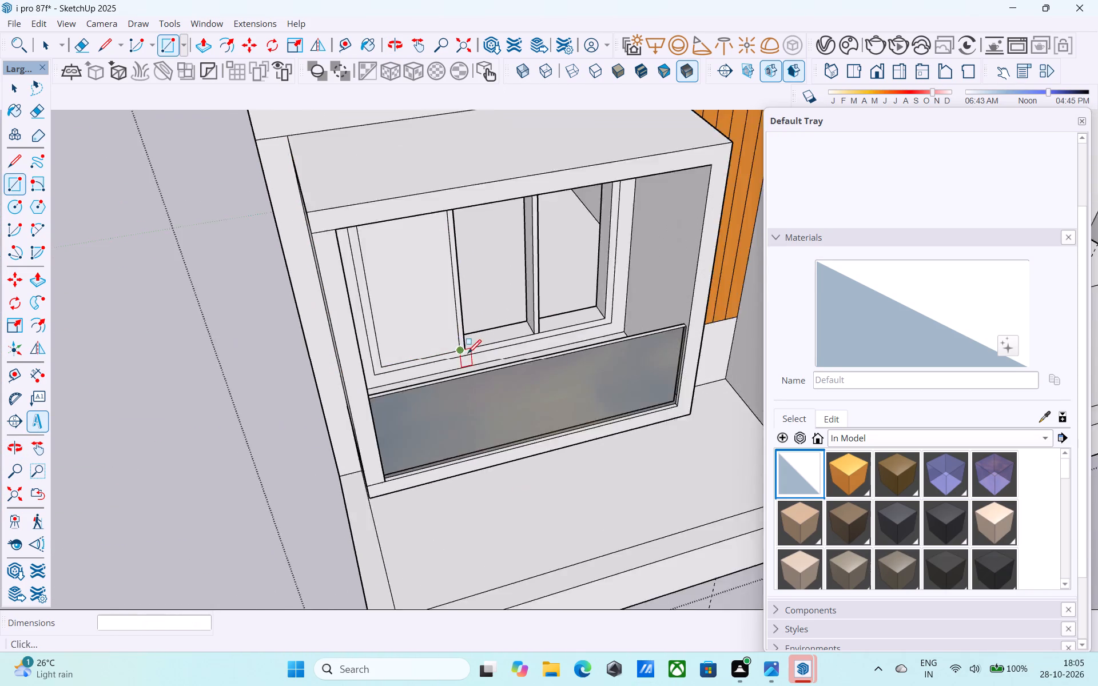
middle_click_drag(486, 348, 471, 559, "shift")
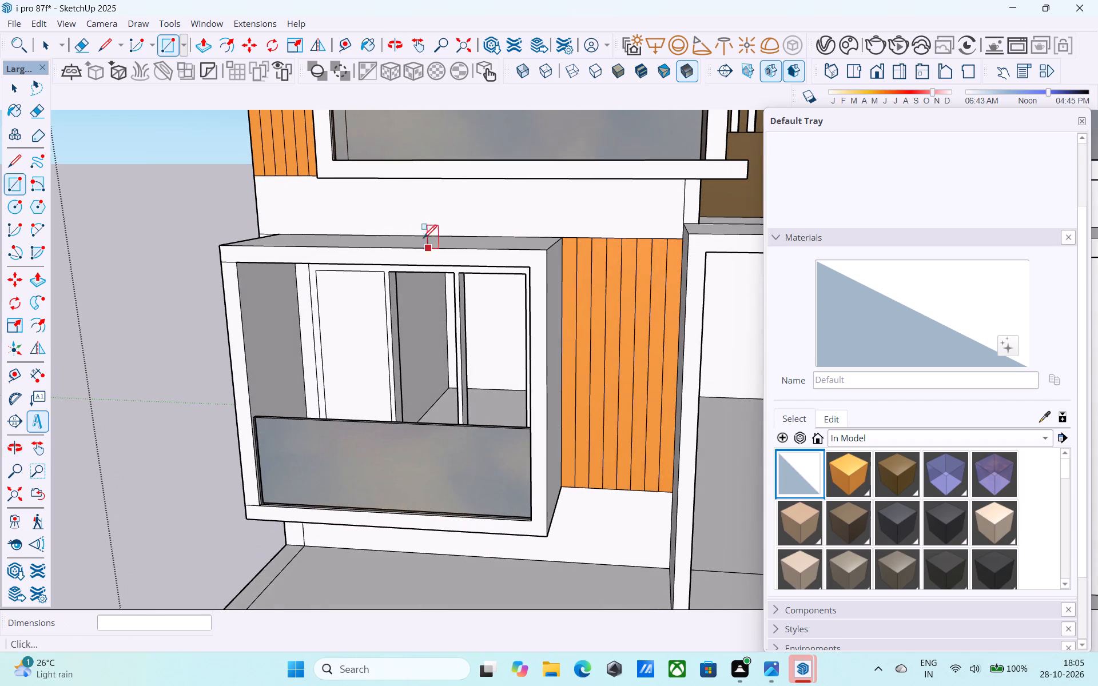
scroll(377, 288, "up", 8)
left_click(399, 256)
scroll(435, 361, "down", 2)
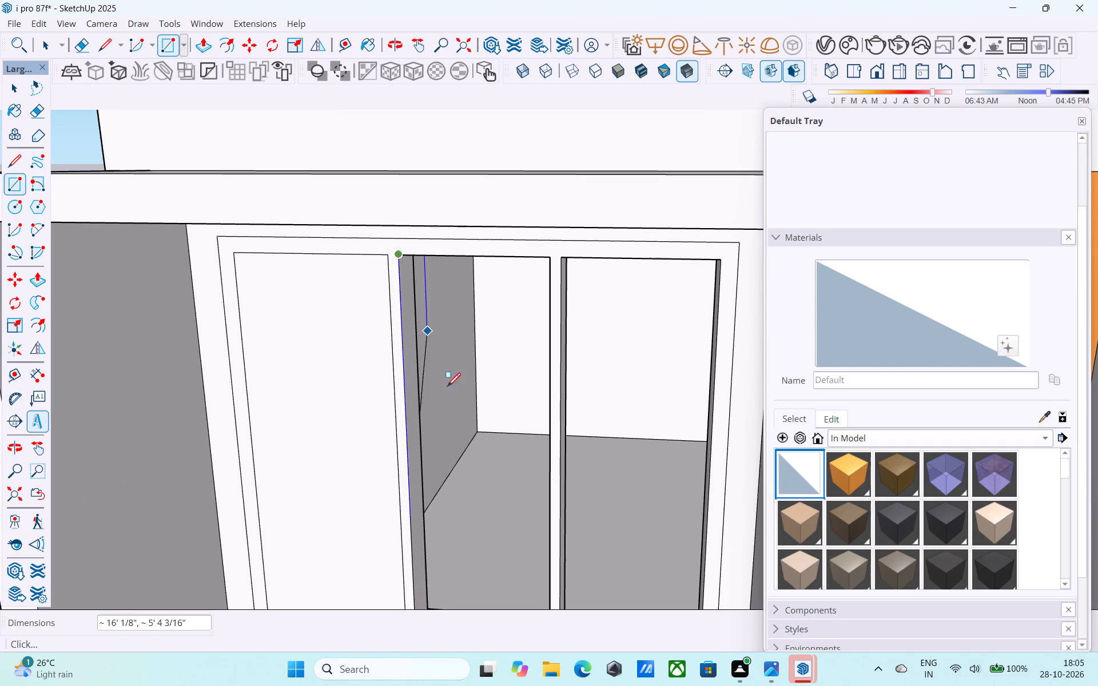
scroll(447, 388, "down", 2)
middle_click_drag(455, 395, 653, 462)
middle_click_drag(350, 248, 429, 377)
scroll(504, 489, "up", 7)
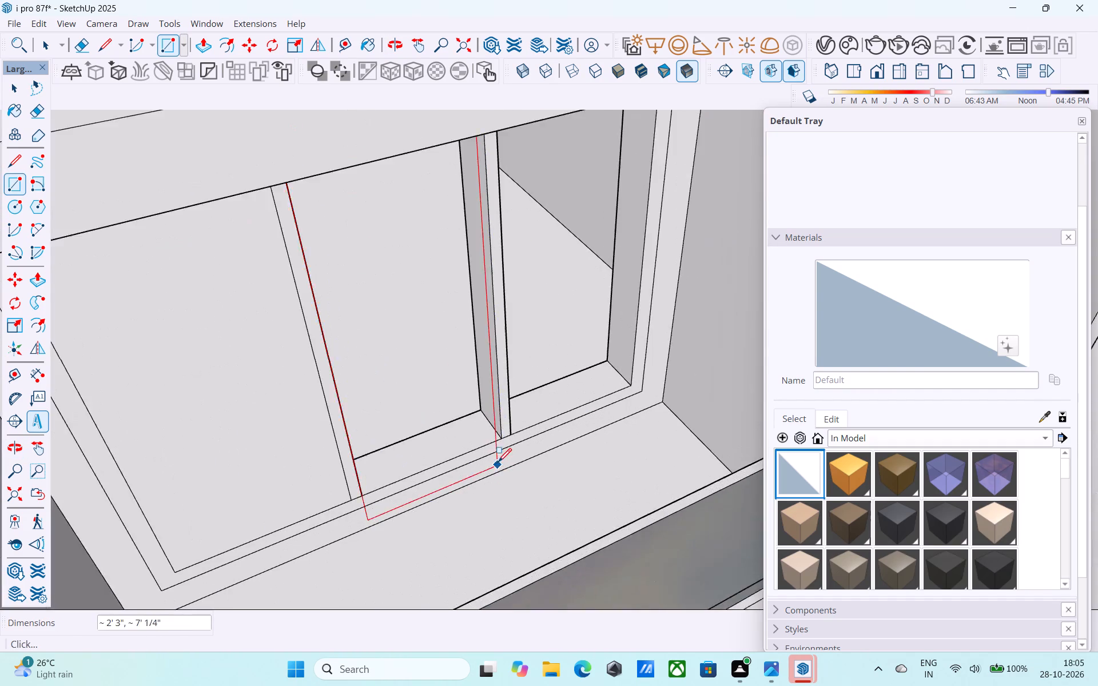
scroll(498, 463, "up", 2)
left_click(498, 432)
Draw a rectangle 6' 6" tall filling the right pane of the three-pane window in the left bay's lowest white balcony.
scroll(508, 410, "down", 5)
middle_click_drag(524, 405, 233, 260)
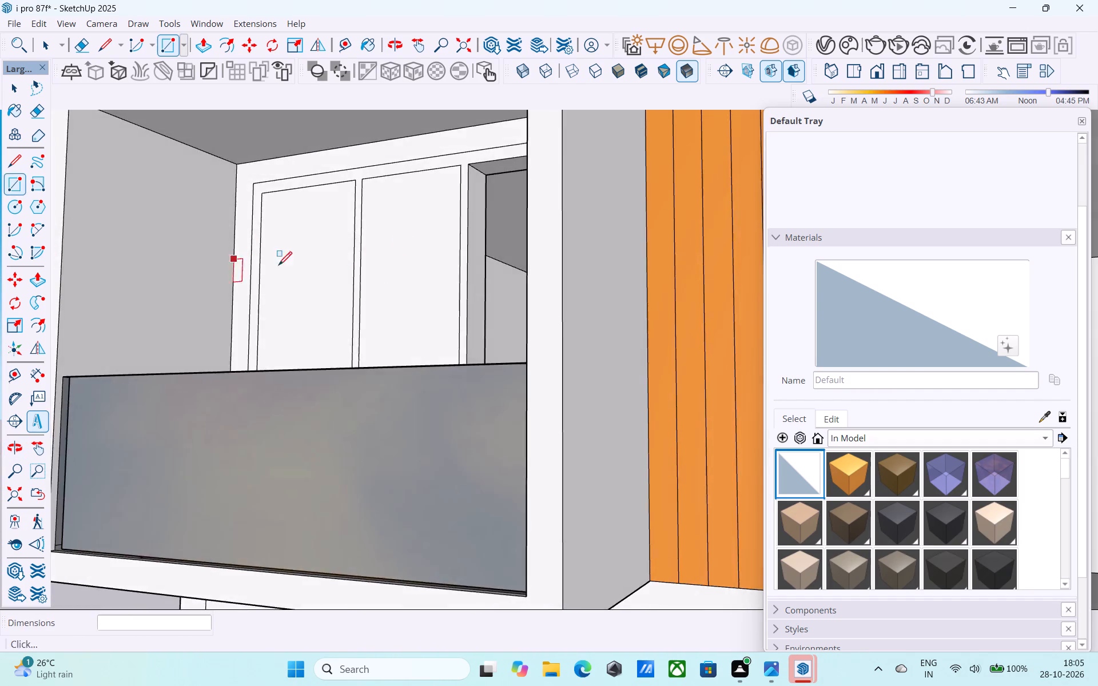
middle_click_drag(400, 252, 456, 373, "shift")
scroll(516, 285, "up", 7)
left_click(539, 290)
scroll(542, 300, "down", 5)
middle_click_drag(600, 369, 599, 358)
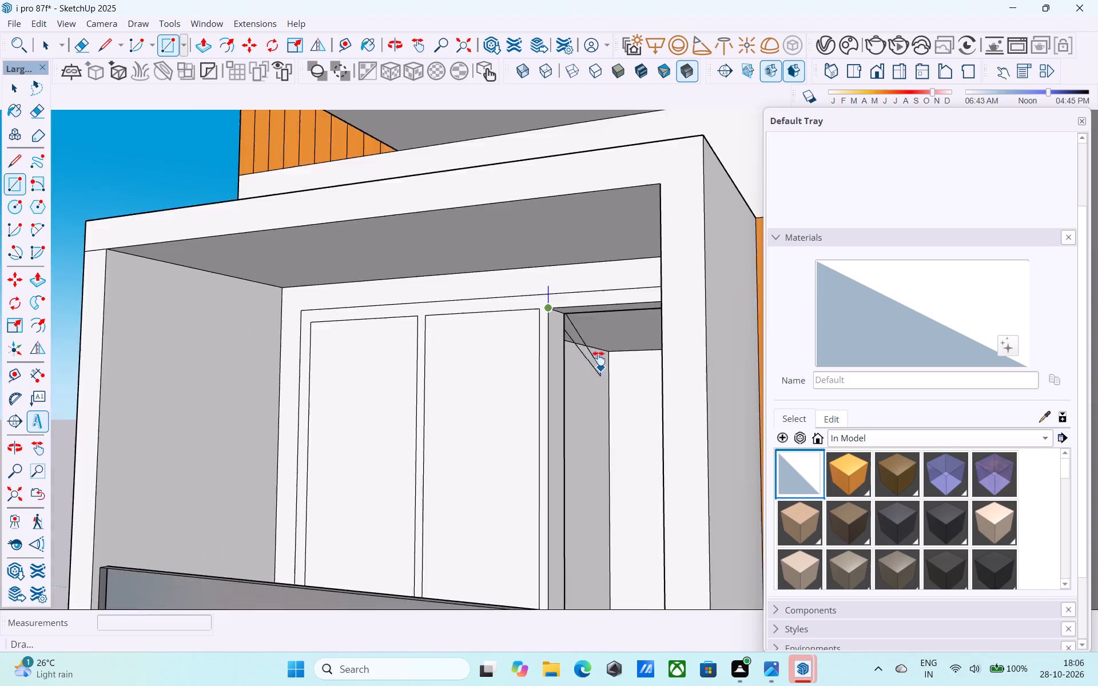
middle_click_drag(599, 358, 954, 513)
middle_click_drag(208, 155, 390, 253)
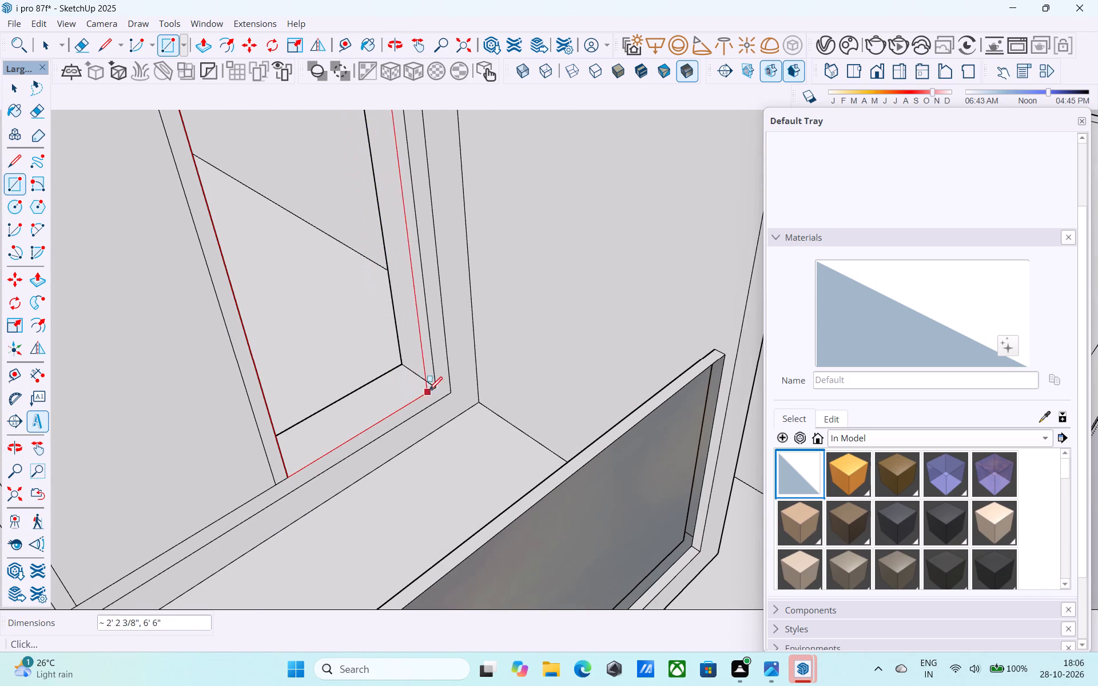
left_click(436, 390)
Draw a rectangle filling the left pane of the three-pane window in the left bay's brown-framed balcony.
scroll(435, 387, "down", 9)
middle_click_drag(461, 400, 342, 323, "shift")
scroll(345, 314, "down", 3)
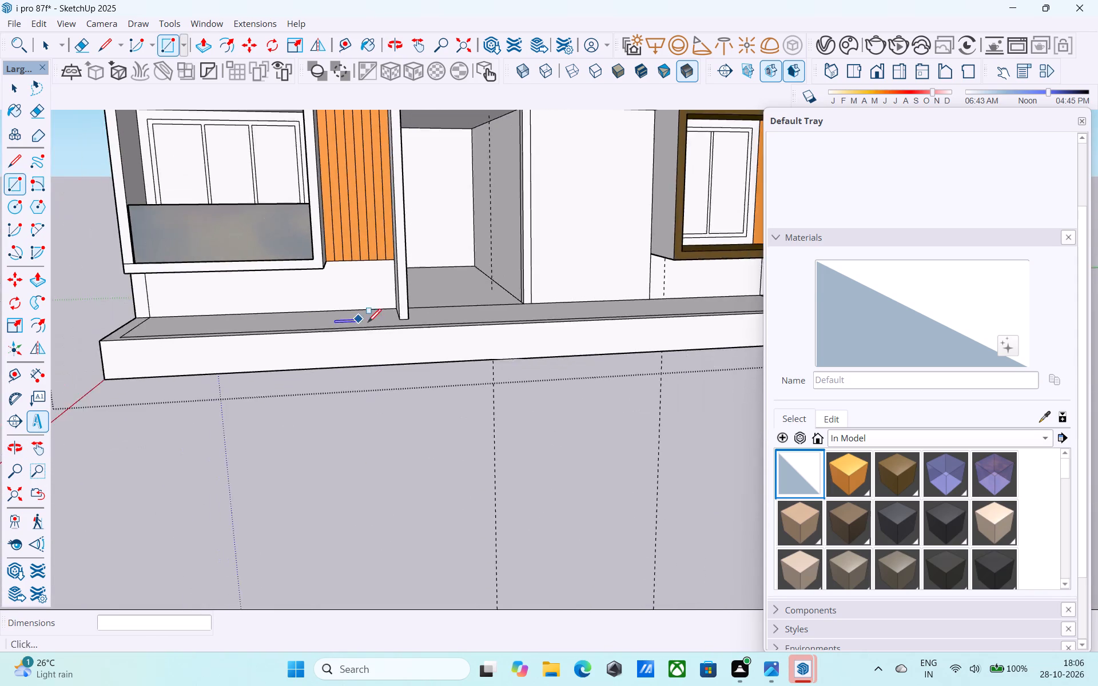
scroll(368, 324, "down", 4)
middle_click_drag(378, 321, 467, 406, "shift")
middle_click_drag(460, 376, 450, 319)
scroll(450, 319, "down", 1)
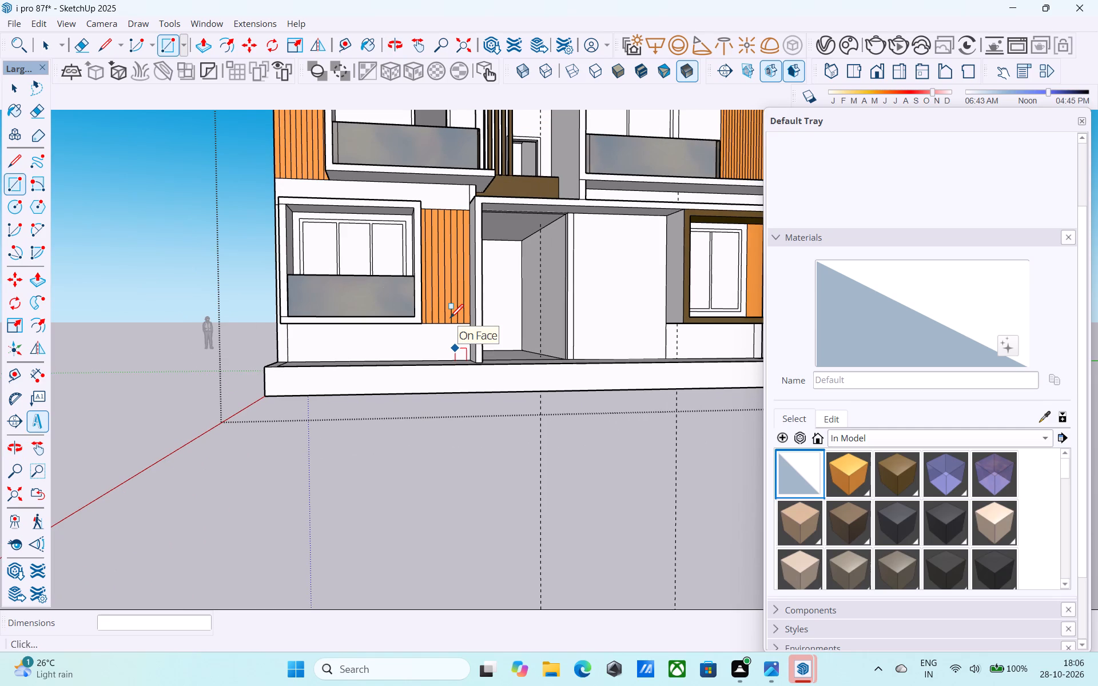
scroll(453, 323, "down", 5)
middle_click_drag(455, 328, 473, 389)
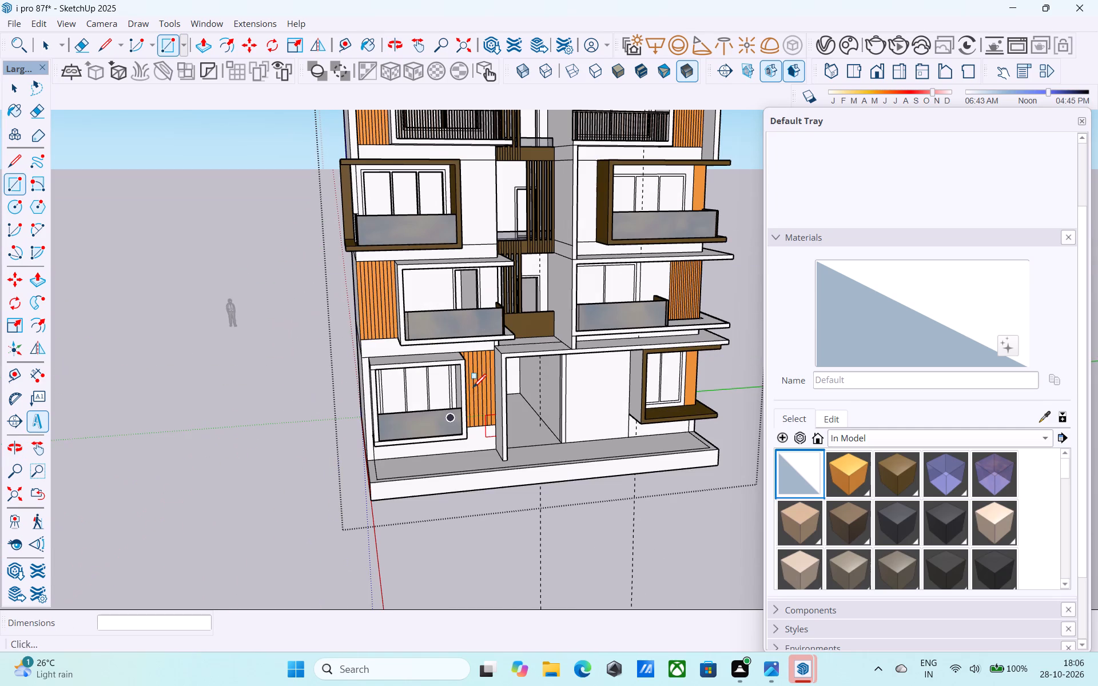
middle_click_drag(520, 451, 520, 564, "shift")
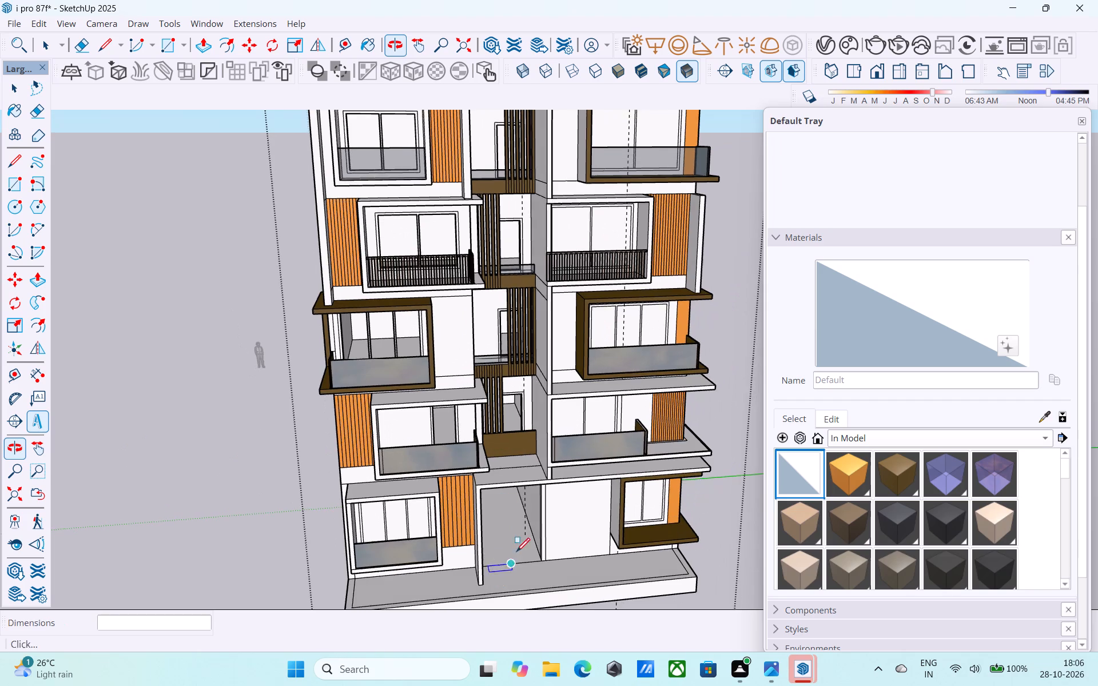
middle_click_drag(482, 398, 525, 475)
scroll(433, 429, "up", 12)
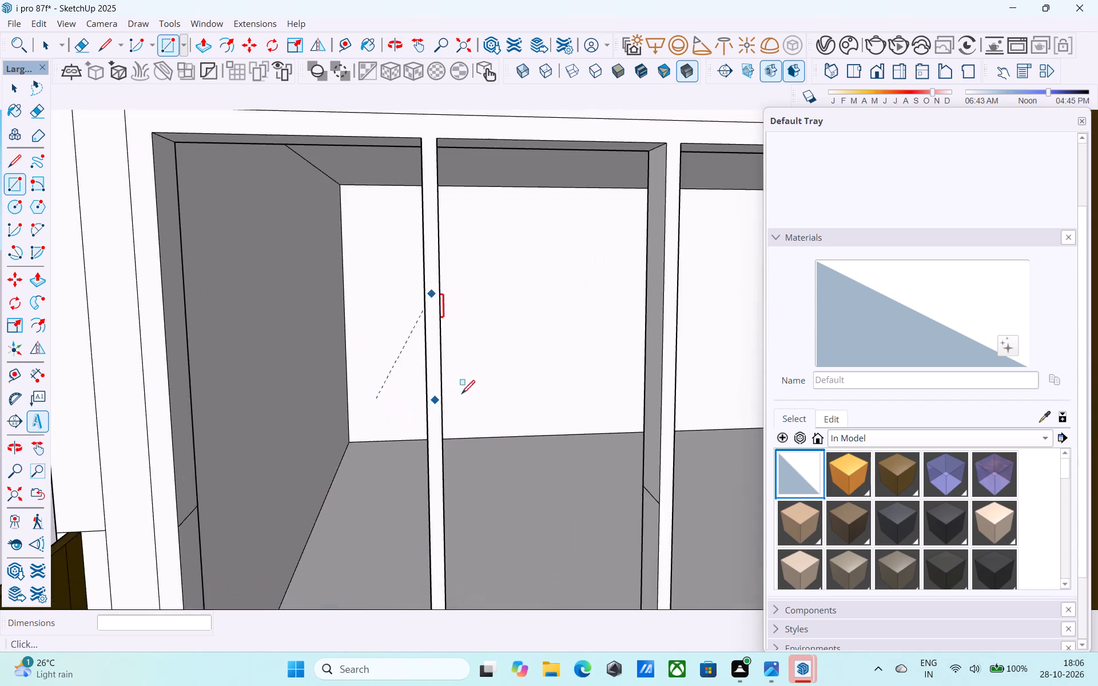
middle_click_drag(466, 391, 502, 380, "shift")
scroll(504, 374, "down", 5)
middle_click_drag(523, 429, 251, 458)
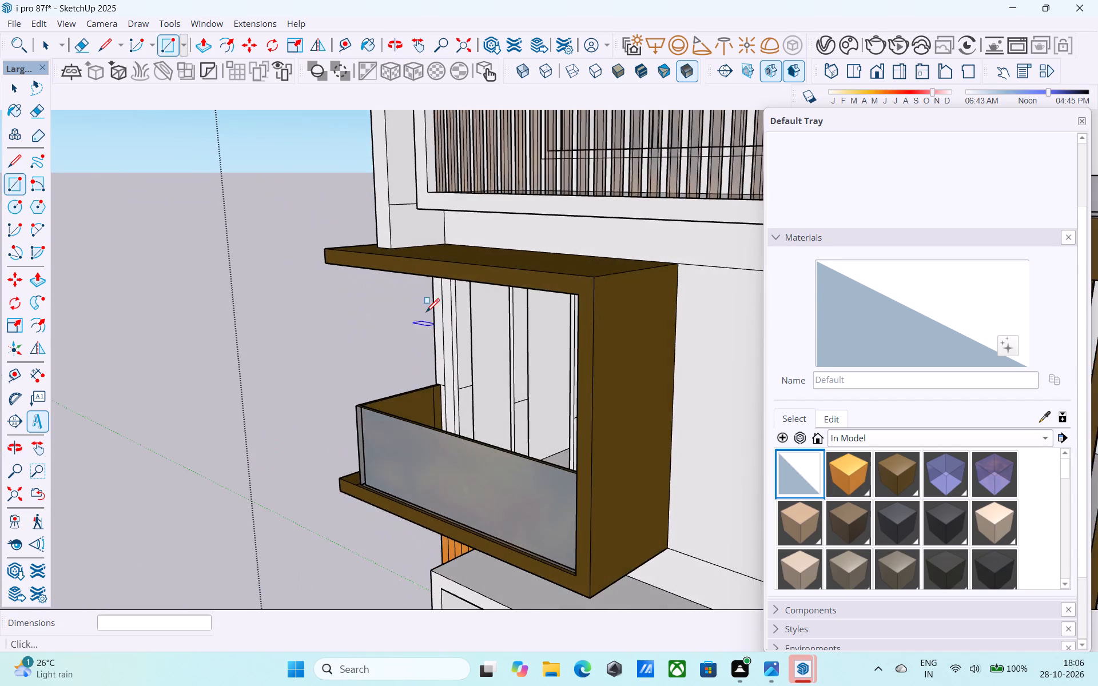
scroll(426, 313, "up", 3)
middle_click_drag(464, 313, 442, 296)
scroll(440, 296, "up", 3)
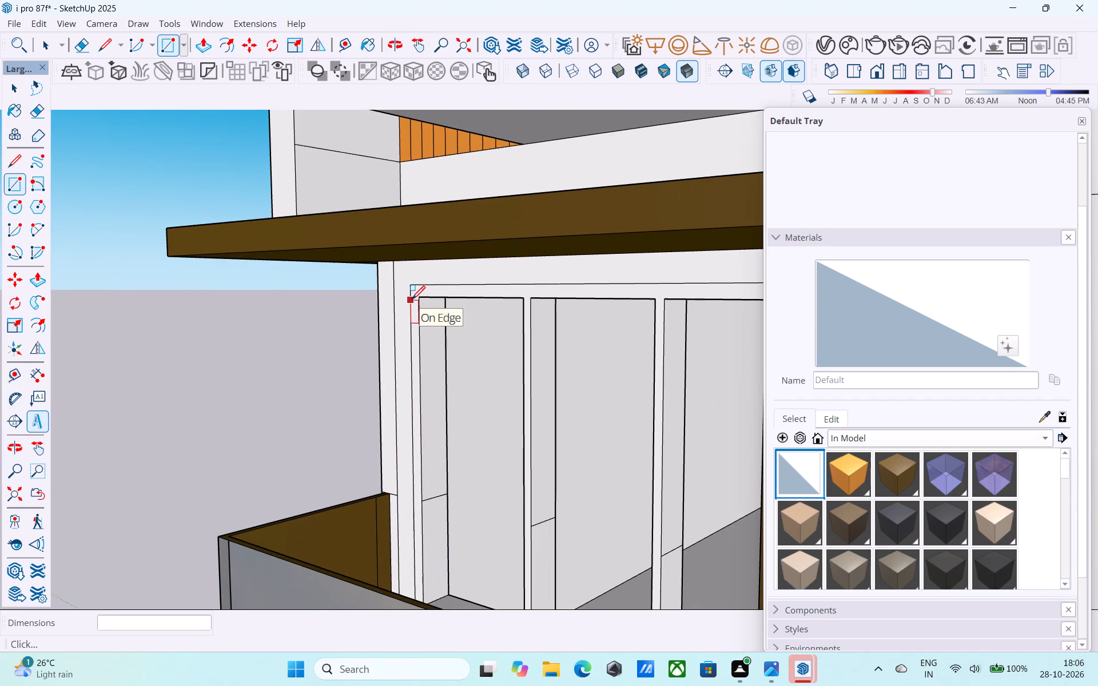
left_click(416, 297)
scroll(458, 357, "down", 2)
middle_click_drag(510, 477, 537, 499)
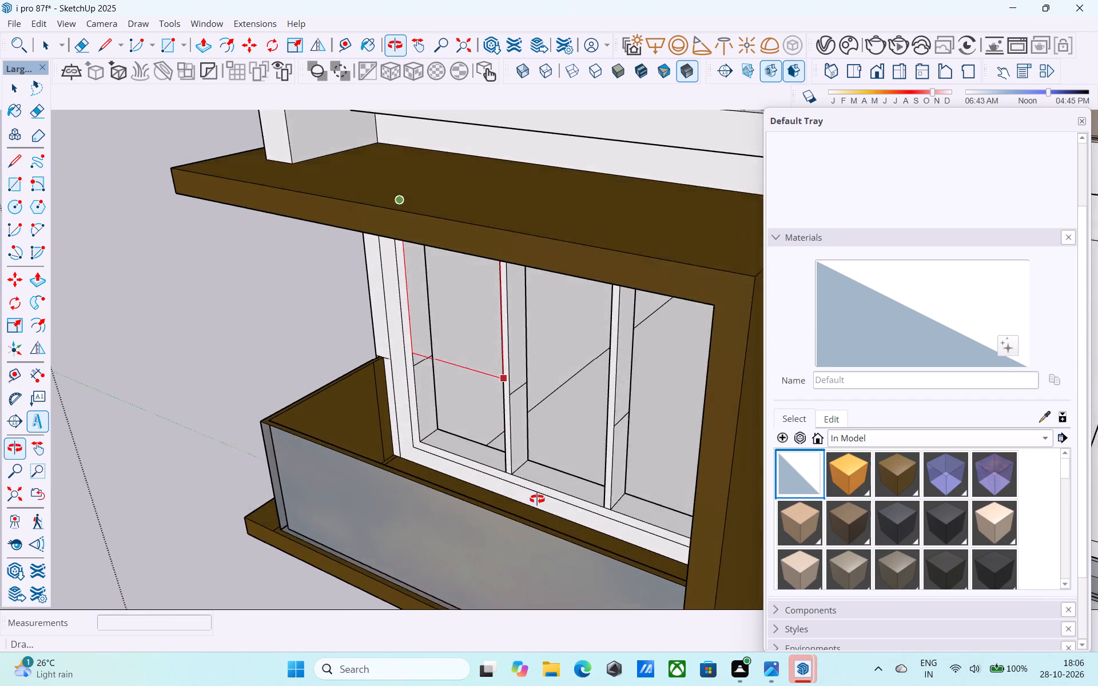
middle_click_drag(537, 499, 537, 500)
scroll(537, 500, "up", 7)
left_click(488, 458)
Draw a rectangle 6' 6" tall filling the middle pane of the three-pane window in the left bay's brown-framed balcony.
scroll(491, 428, "down", 5)
middle_click_drag(493, 422, 507, 476)
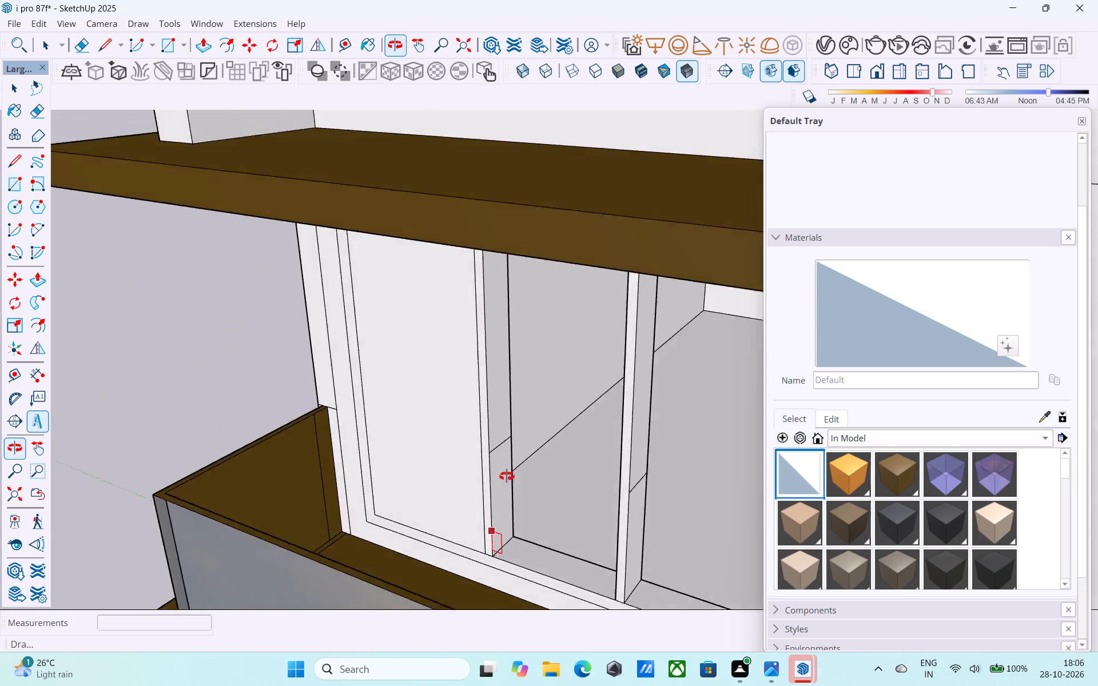
middle_click_drag(507, 476, 520, 340)
scroll(502, 252, "up", 4)
left_click(496, 215)
scroll(498, 212, "down", 6)
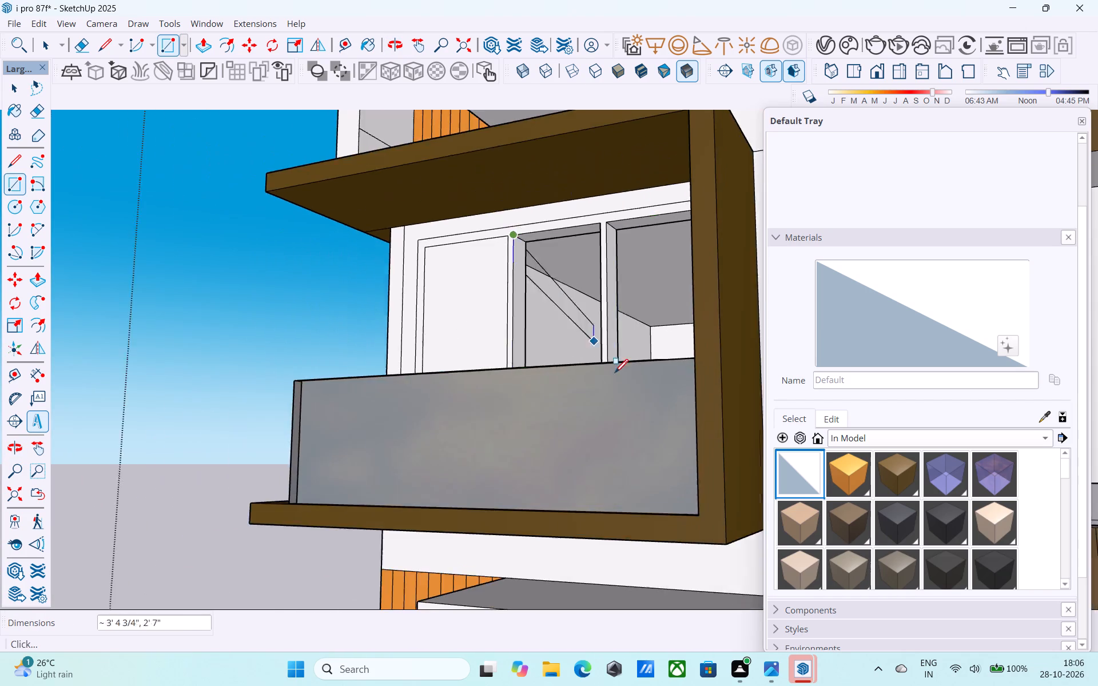
scroll(615, 374, "down", 2)
middle_click_drag(618, 382, 672, 585)
middle_click_drag(586, 333, 609, 432)
scroll(603, 427, "up", 10)
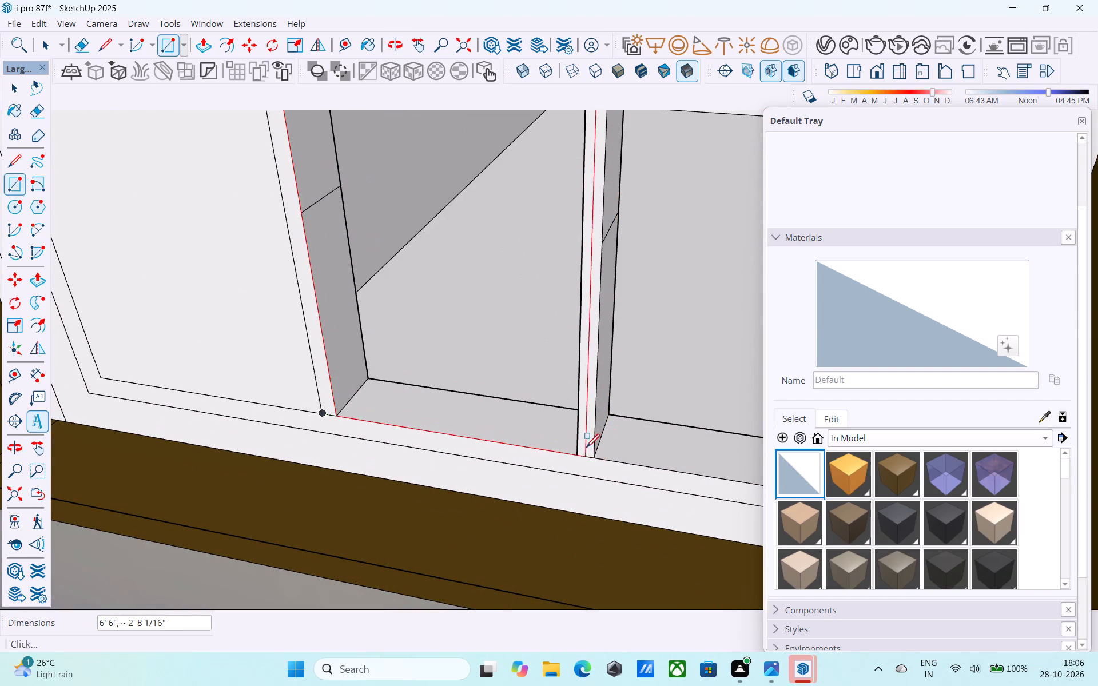
left_click(579, 453)
Draw a rectangle filling the right pane of the three-pane window in the left bay's brown-framed balcony.
scroll(577, 429, "down", 5)
middle_click_drag(567, 450, 551, 409, "shift")
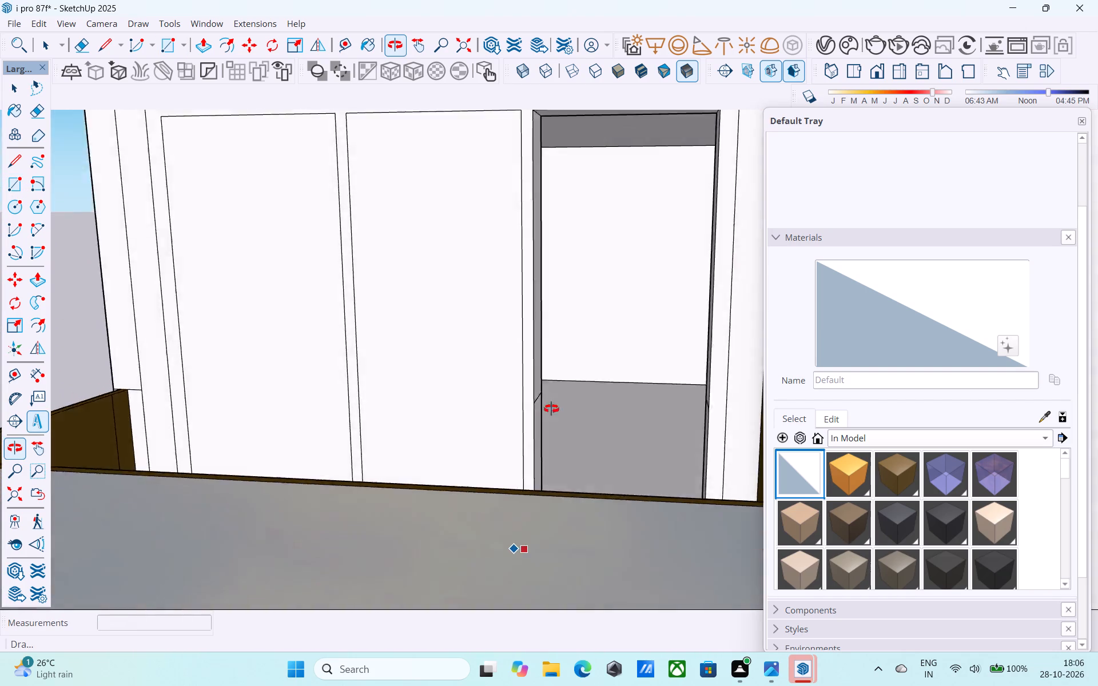
middle_click_drag(551, 409, 526, 467, "shift")
scroll(526, 467, "up", 3, "shift")
scroll(482, 406, "down", 3)
middle_click_drag(482, 412, 449, 305, "shift")
middle_click_drag(457, 404, 443, 330, "shift")
scroll(437, 327, "up", 3)
scroll(429, 317, "down", 3)
middle_click_drag(429, 317, 445, 348, "shift")
scroll(407, 283, "up", 3)
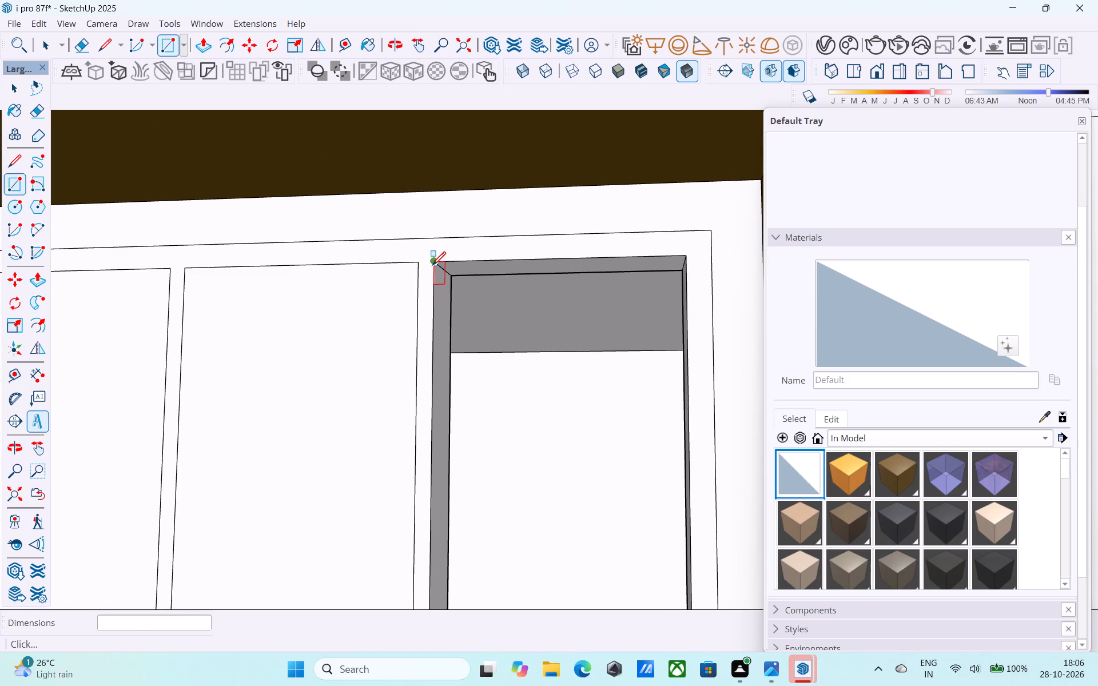
left_click(432, 264)
scroll(431, 264, "down", 9)
middle_click_drag(479, 438, 570, 596)
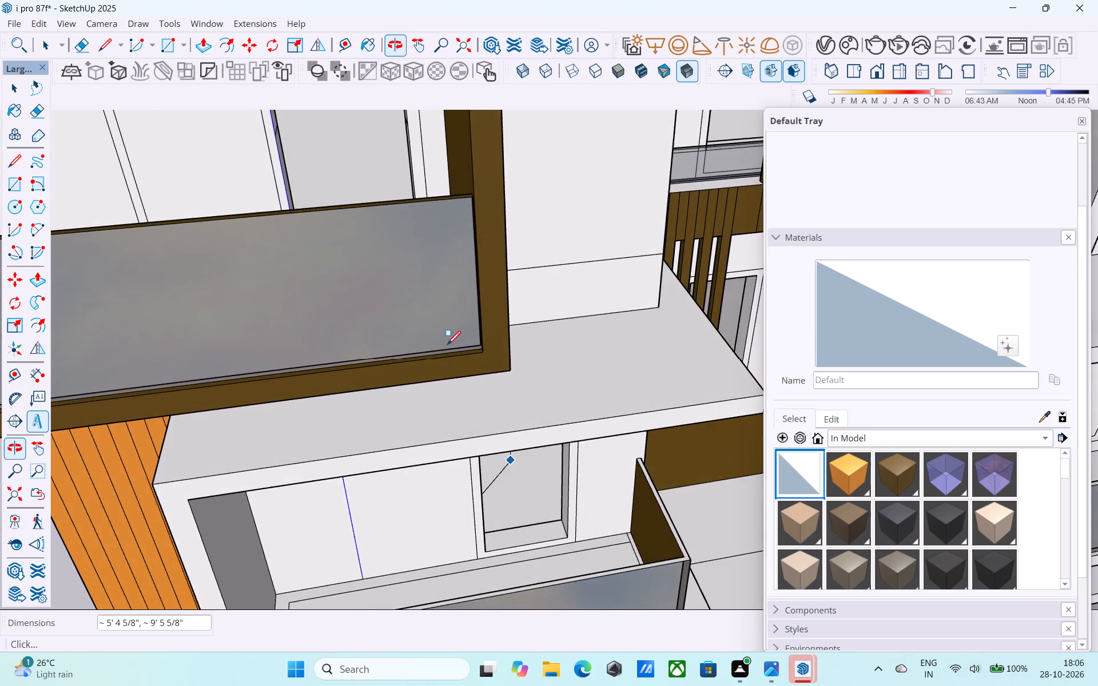
middle_click_drag(411, 277, 560, 506)
scroll(524, 376, "up", 5)
left_click(528, 395)
Draw a rectangle 5' 6" tall filling the left pane of the two-pane window on the slatted-railing balcony above the left brown-framed balcony.
scroll(528, 395, "down", 2)
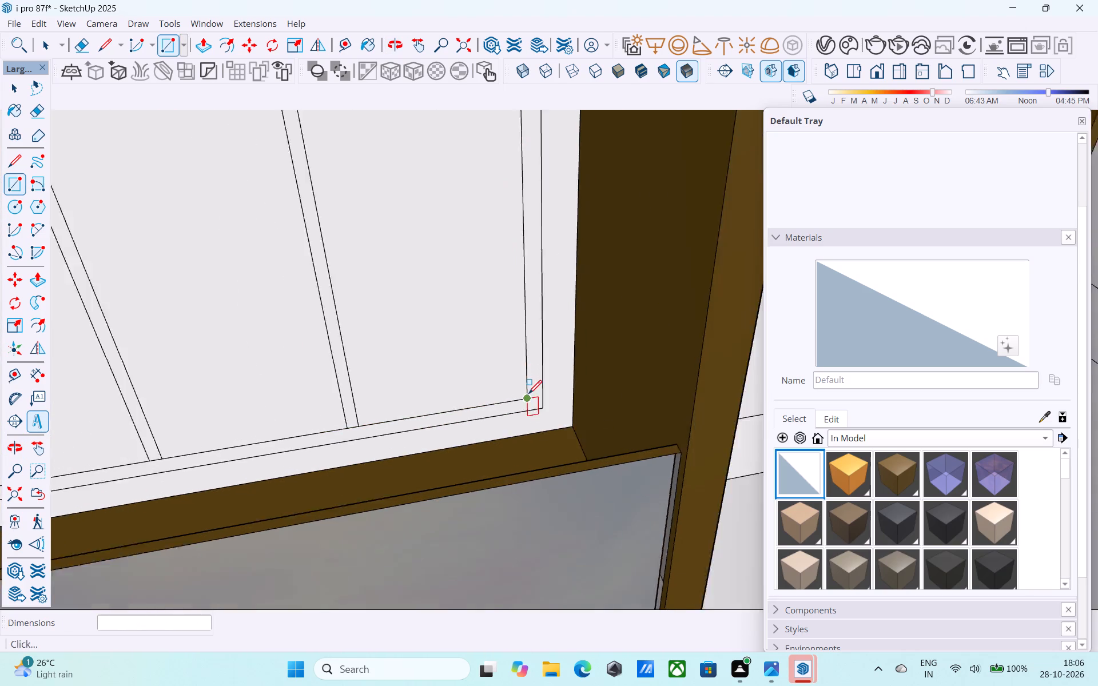
scroll(528, 395, "down", 8)
middle_click_drag(526, 384, 425, 486)
scroll(412, 451, "down", 9)
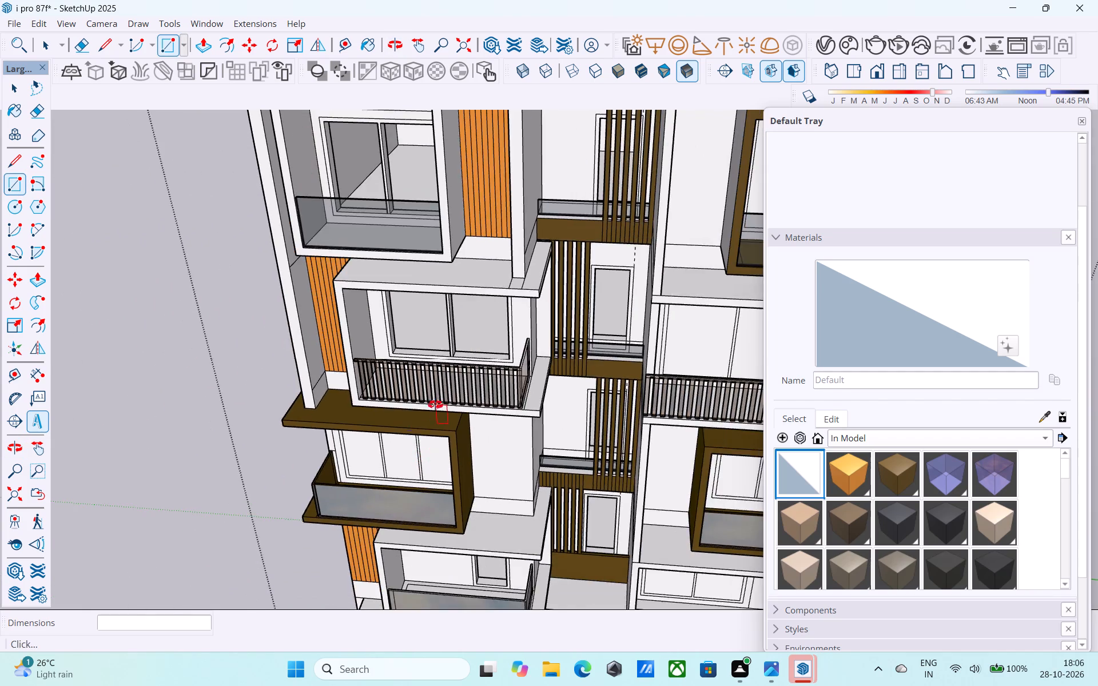
middle_click_drag(436, 405, 429, 467)
middle_click_drag(426, 326, 420, 341)
middle_click_drag(522, 429, 387, 424)
scroll(413, 457, "up", 10)
middle_click_drag(463, 419, 444, 402, "shift")
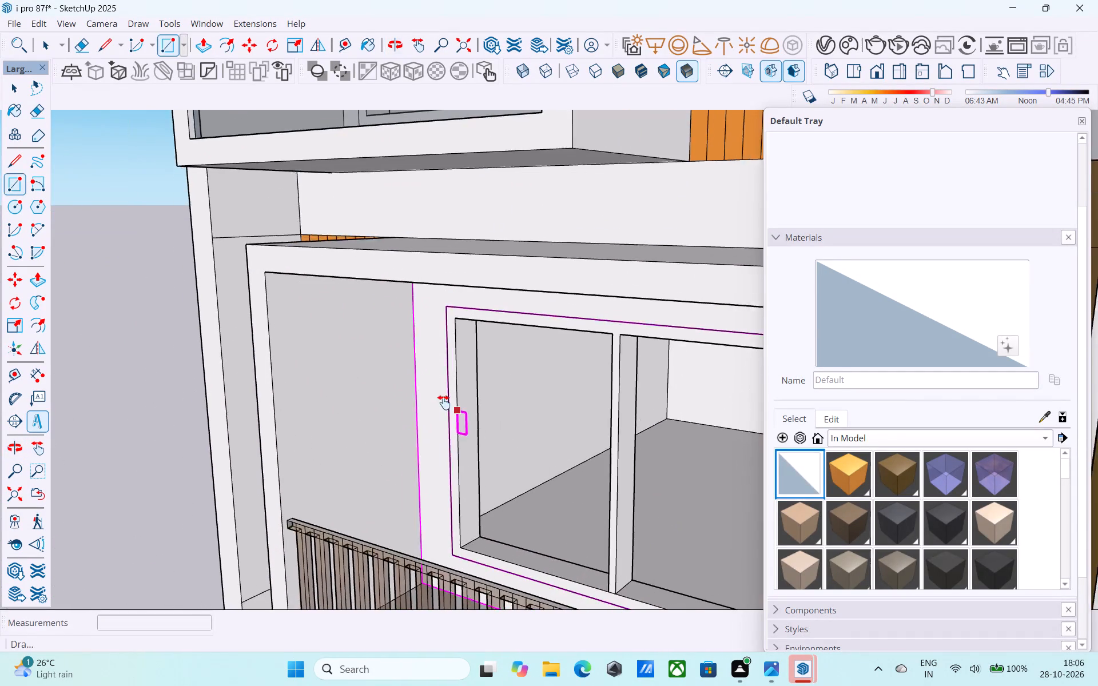
middle_click_drag(444, 402, 416, 381, "shift")
left_click(420, 290)
scroll(464, 332, "down", 2)
middle_click_drag(575, 469, 562, 455, "shift")
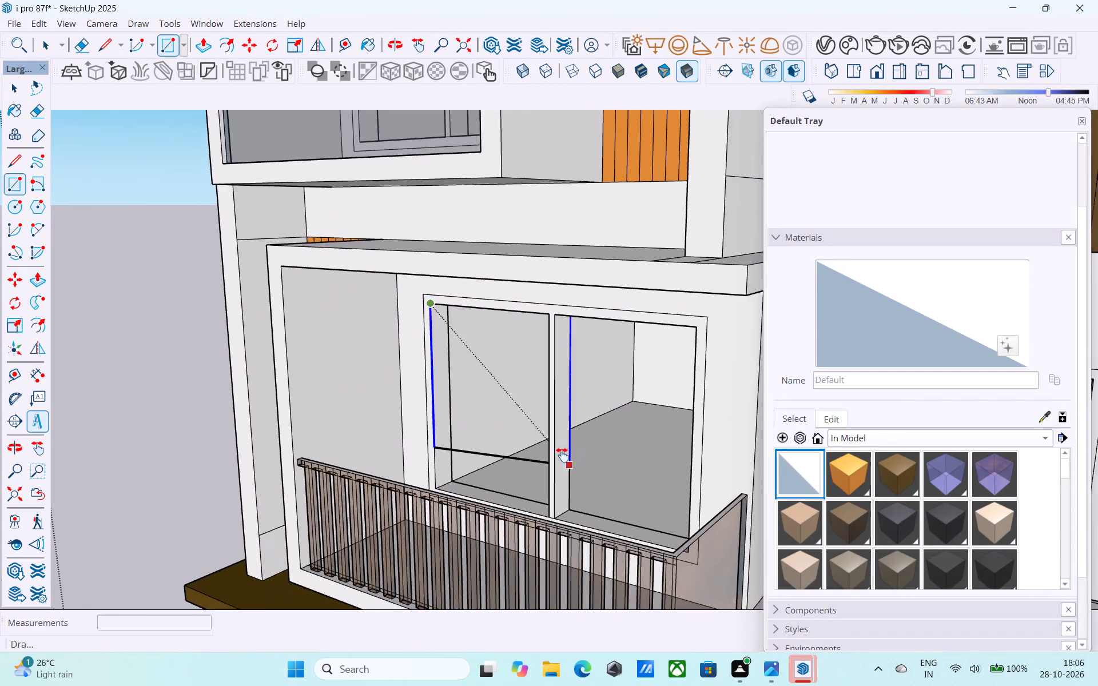
middle_click_drag(562, 455, 647, 511, "shift")
middle_click_drag(478, 405, 559, 472)
scroll(497, 413, "up", 4)
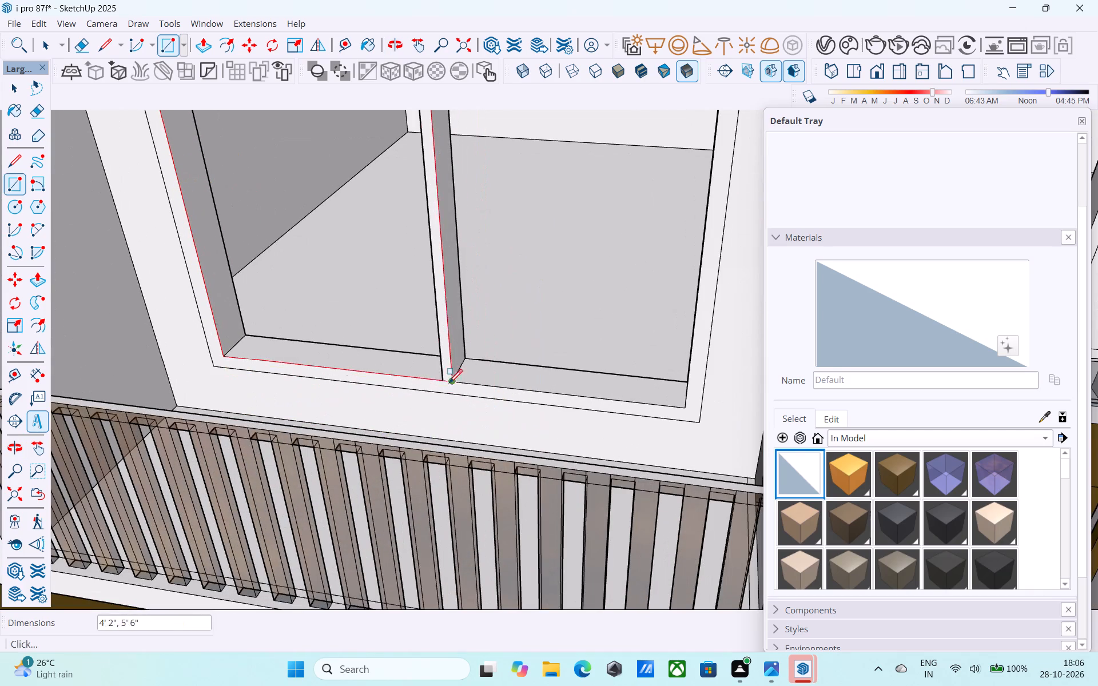
left_click(439, 381)
Draw a rectangle filling the right pane of the two-pane window on the left bay's slatted-railing balcony.
scroll(437, 379, "down", 4)
middle_click_drag(437, 379, 404, 349, "shift")
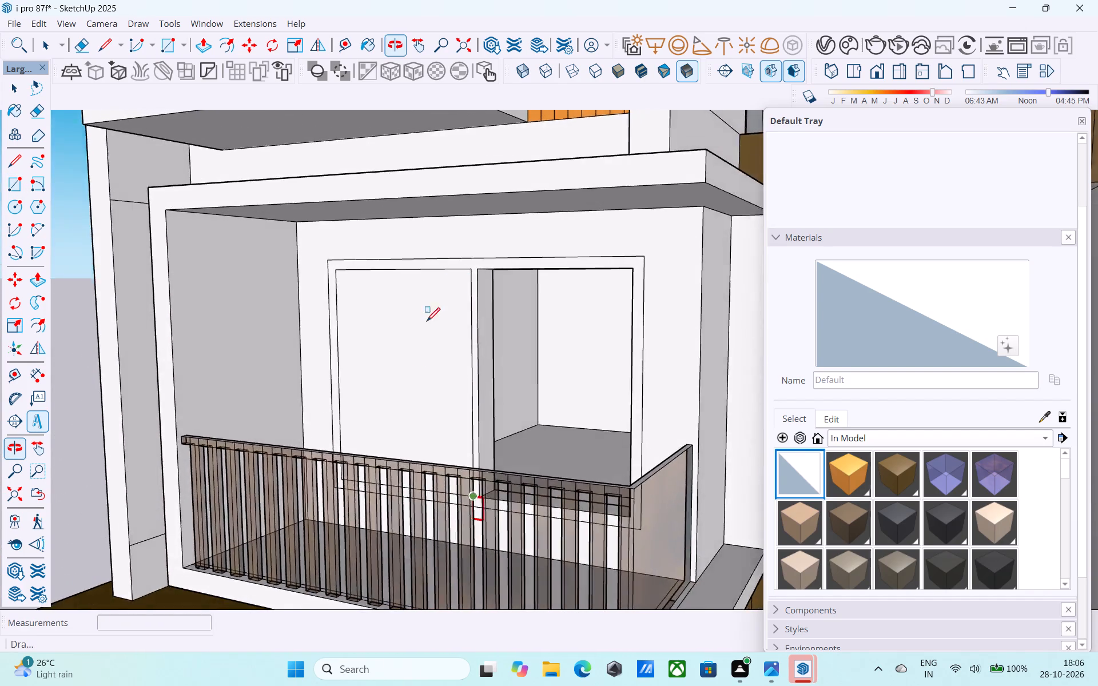
scroll(491, 277, "up", 7)
left_click(470, 264)
scroll(471, 261, "down", 9)
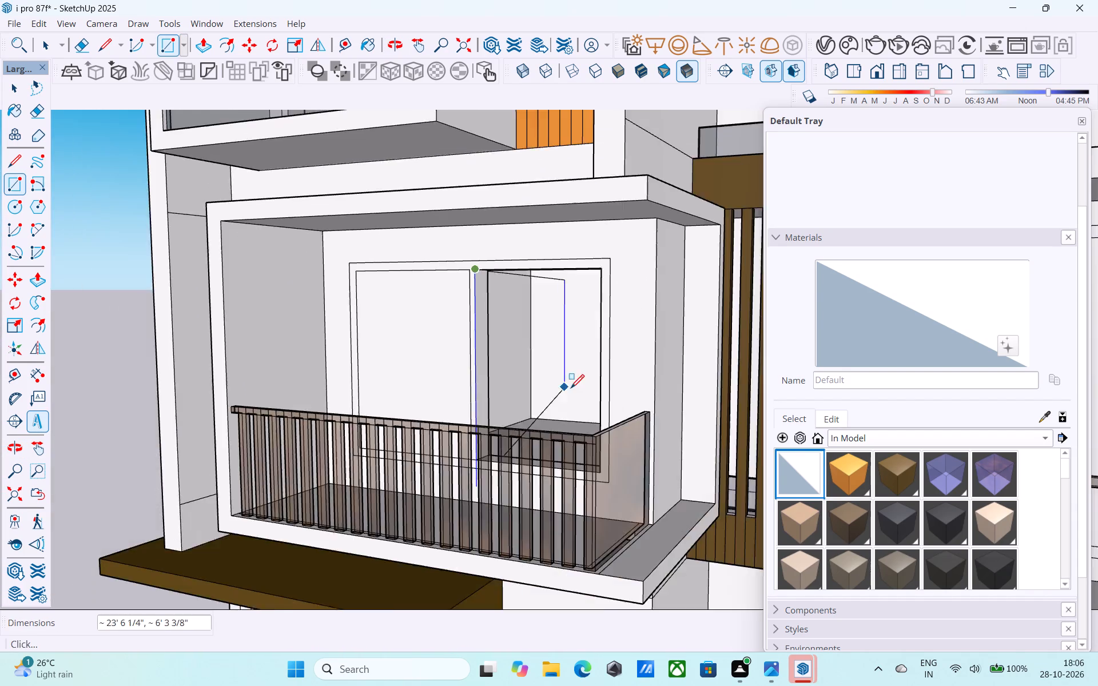
middle_click_drag(571, 390, 864, 548)
scroll(470, 412, "up", 8)
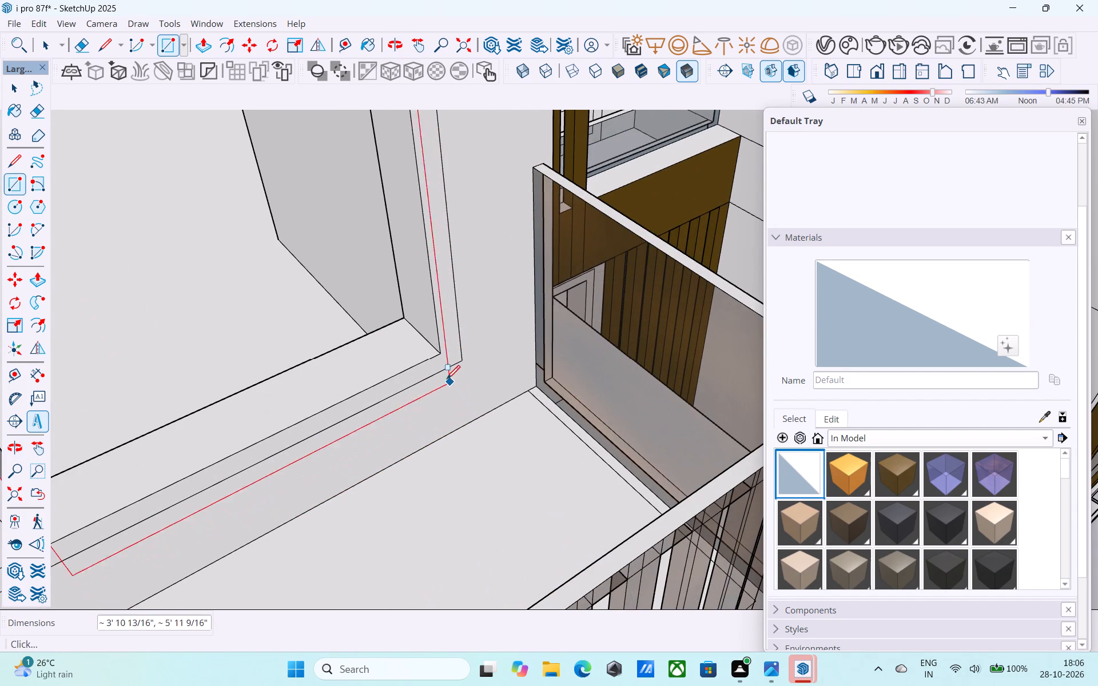
left_click(439, 357)
scroll(445, 356, "down", 14)
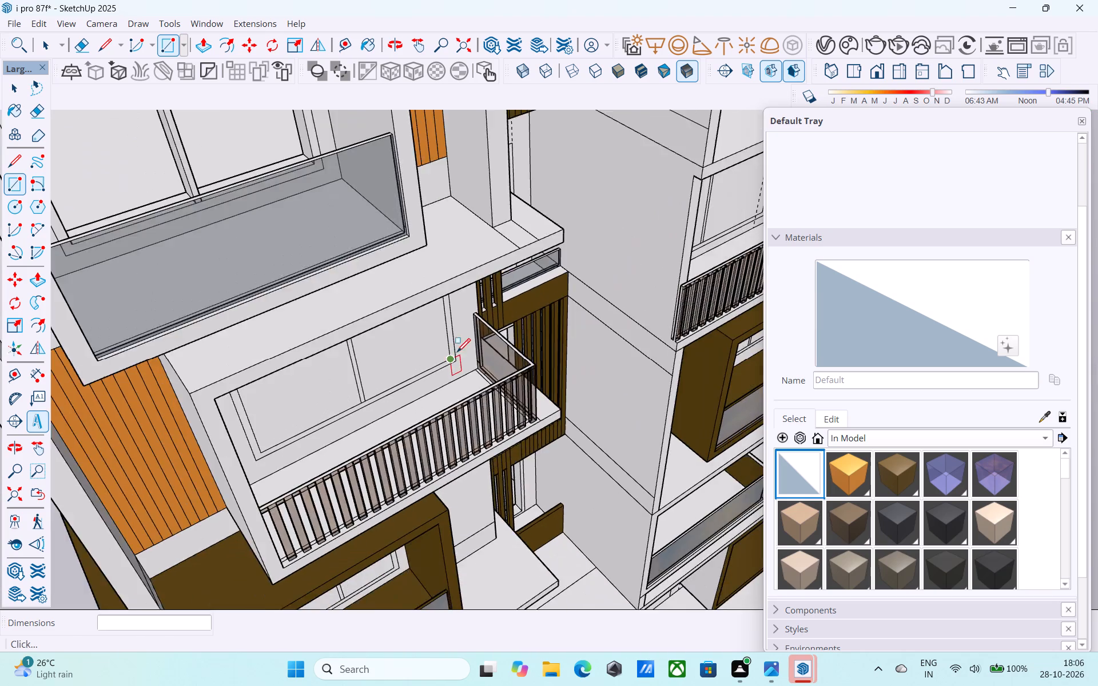
Draw a rectangle filling the left pane of the two-pane window on the glass-railed balcony above the left slatted-railing balcony.
scroll(457, 353, "down", 4)
middle_click_drag(458, 352, 349, 320)
scroll(379, 297, "up", 4)
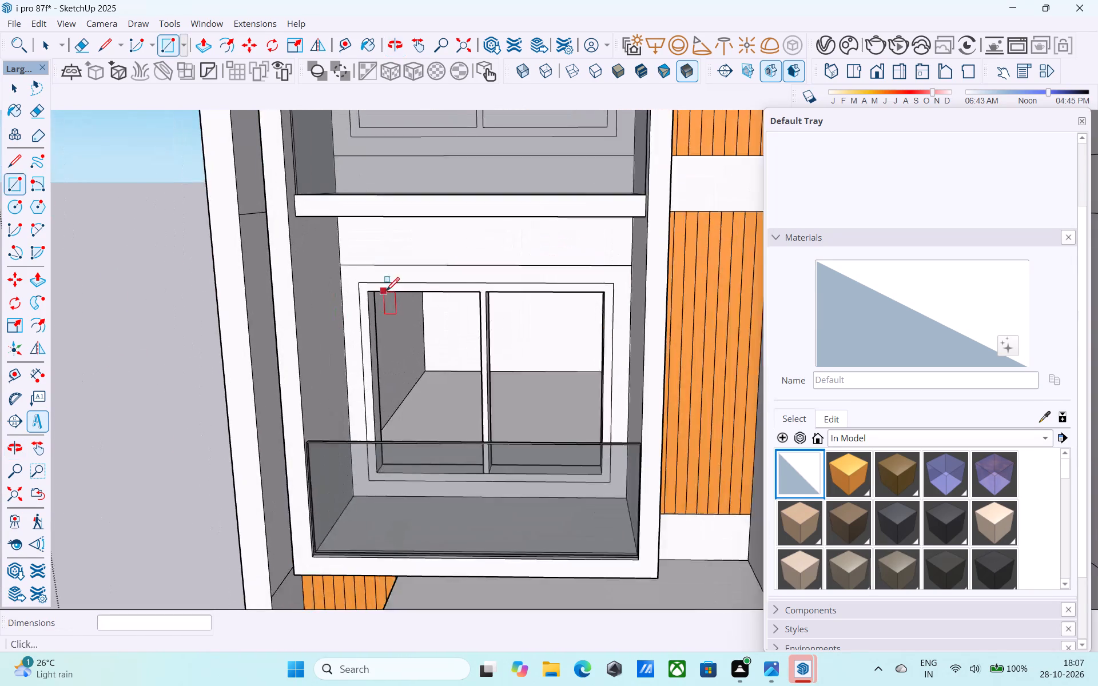
scroll(386, 292, "up", 8)
left_click(346, 291)
scroll(384, 312, "down", 3)
middle_click_drag(440, 360, 466, 375)
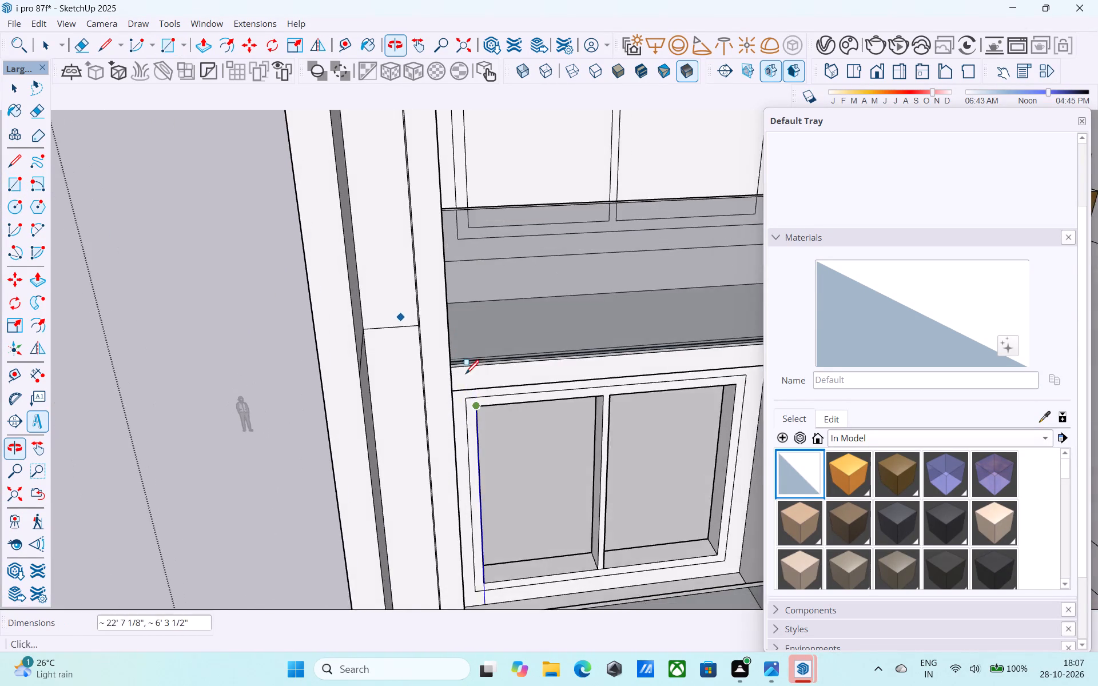
middle_click_drag(466, 375, 467, 375)
scroll(468, 372, "down", 4)
middle_click_drag(588, 436, 484, 407)
scroll(460, 446, "up", 8)
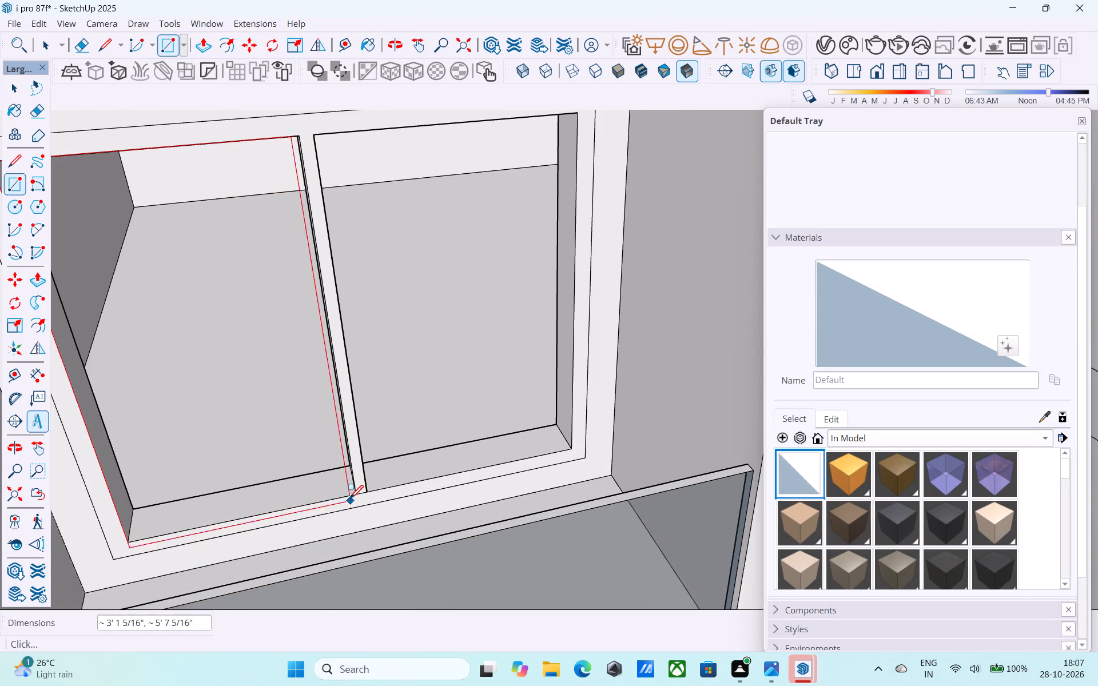
left_click(353, 492)
Draw a 5' 6" by 3' 4 1/2" rectangle filling the right pane of that same two-pane window.
scroll(375, 462, "down", 3)
middle_click_drag(374, 462, 391, 507, "shift")
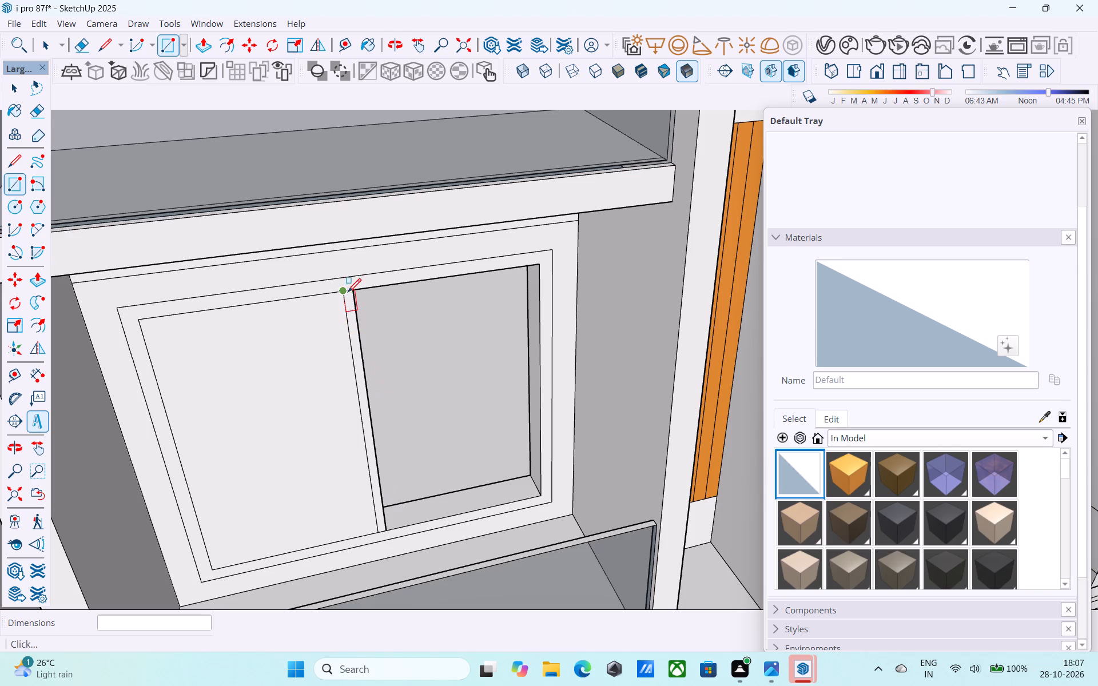
left_click(351, 290)
left_click(543, 498)
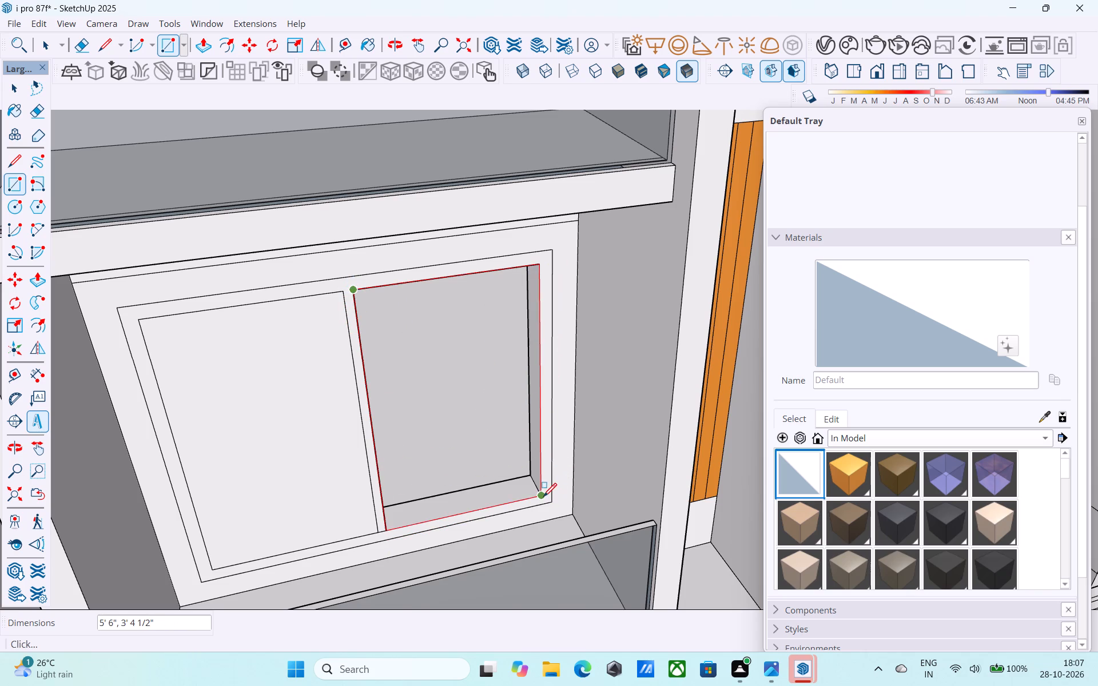
Paint the three window panes in the right bay's lower brown-framed balcony with Glass_Sky Reflection_01 from the Glass library.
scroll(540, 494, "down", 19)
middle_click_drag(522, 410, 407, 321)
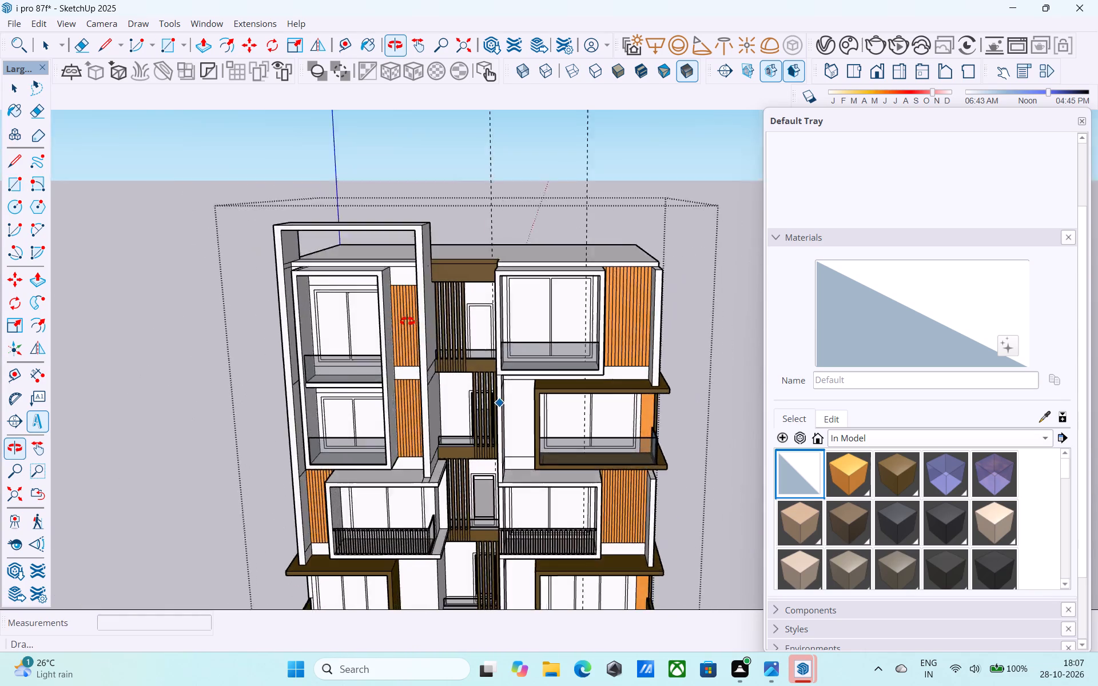
middle_click_drag(407, 321, 381, 314)
middle_click_drag(452, 429, 378, 178)
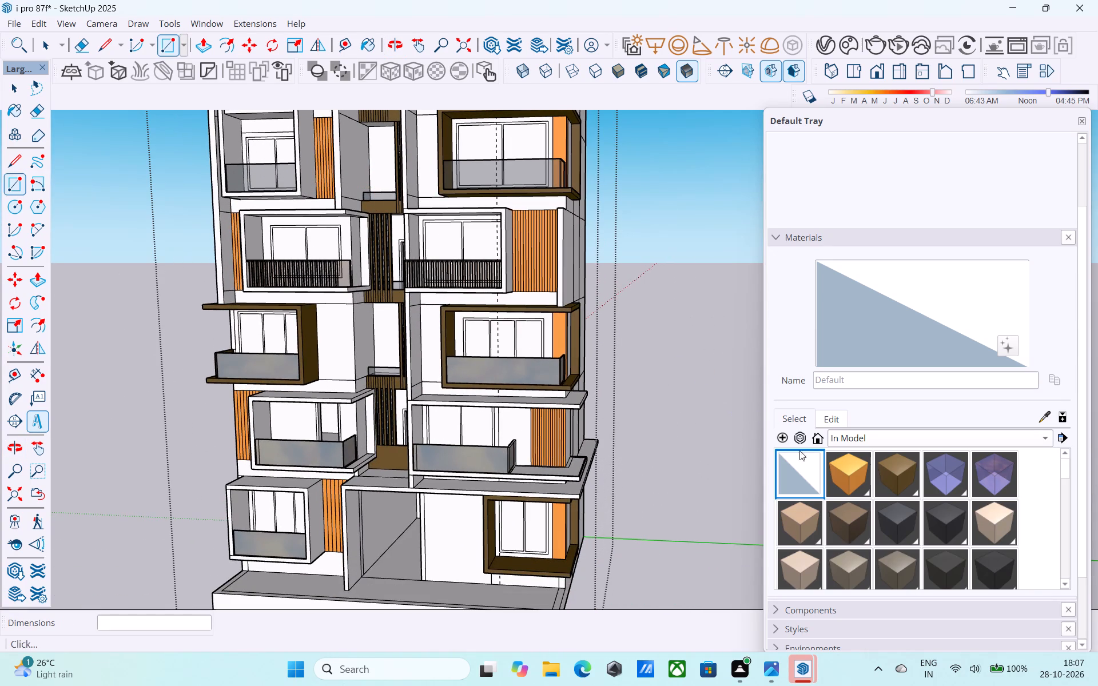
left_click(996, 472)
middle_click_drag(341, 408, 312, 385, "shift")
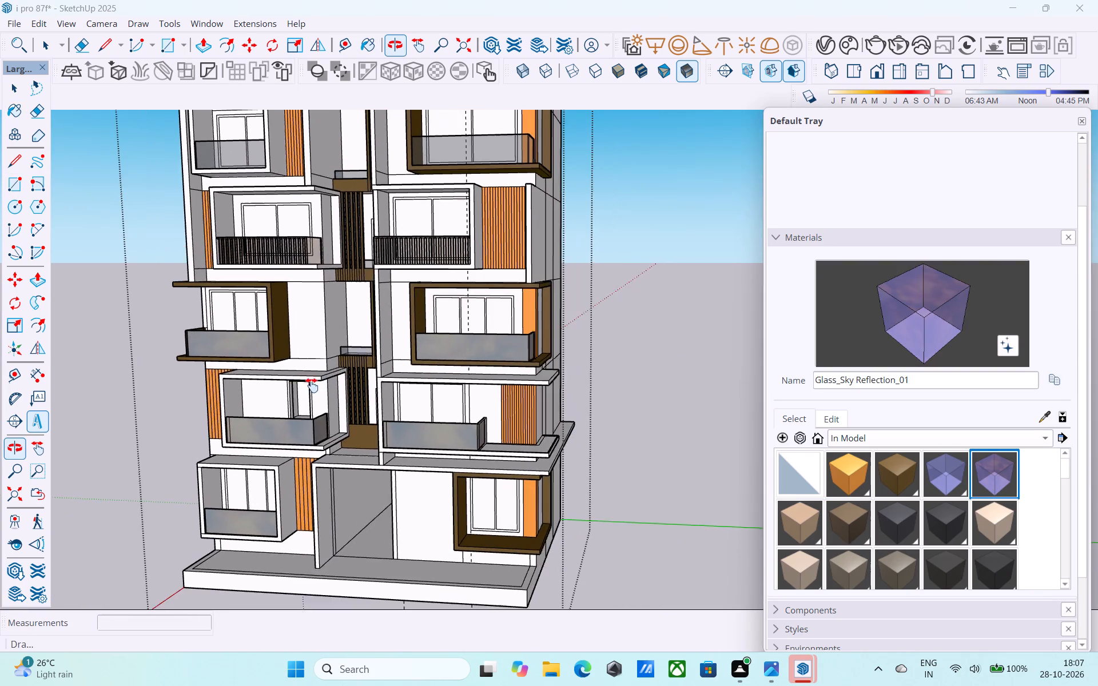
middle_click_drag(312, 385, 376, 402, "shift")
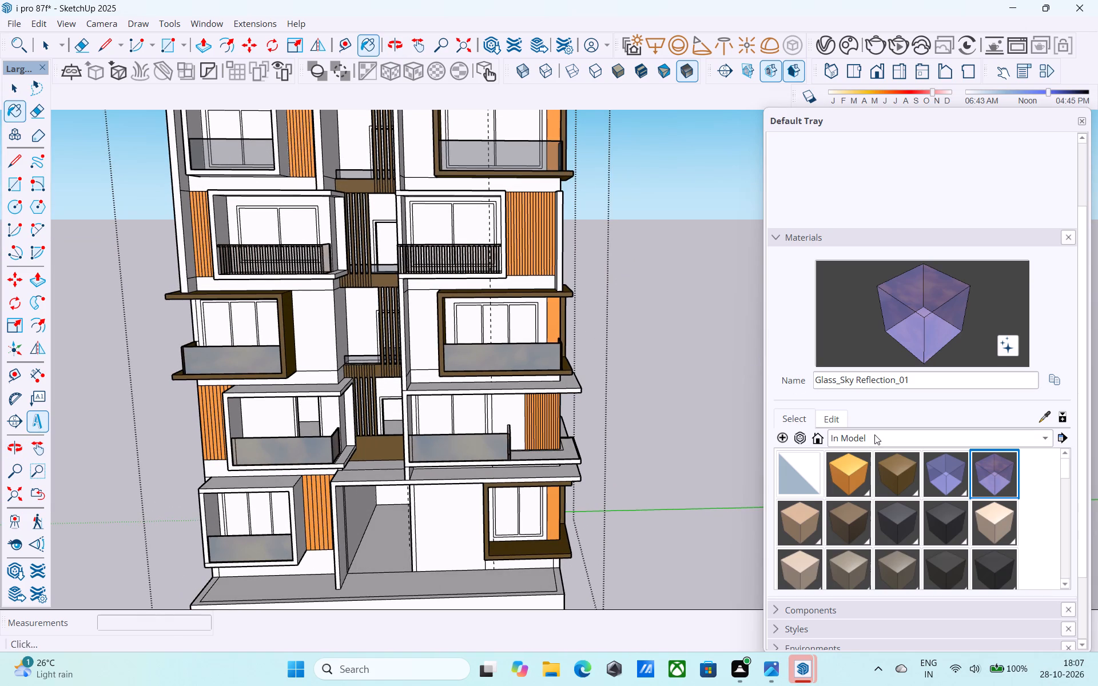
left_click(845, 434)
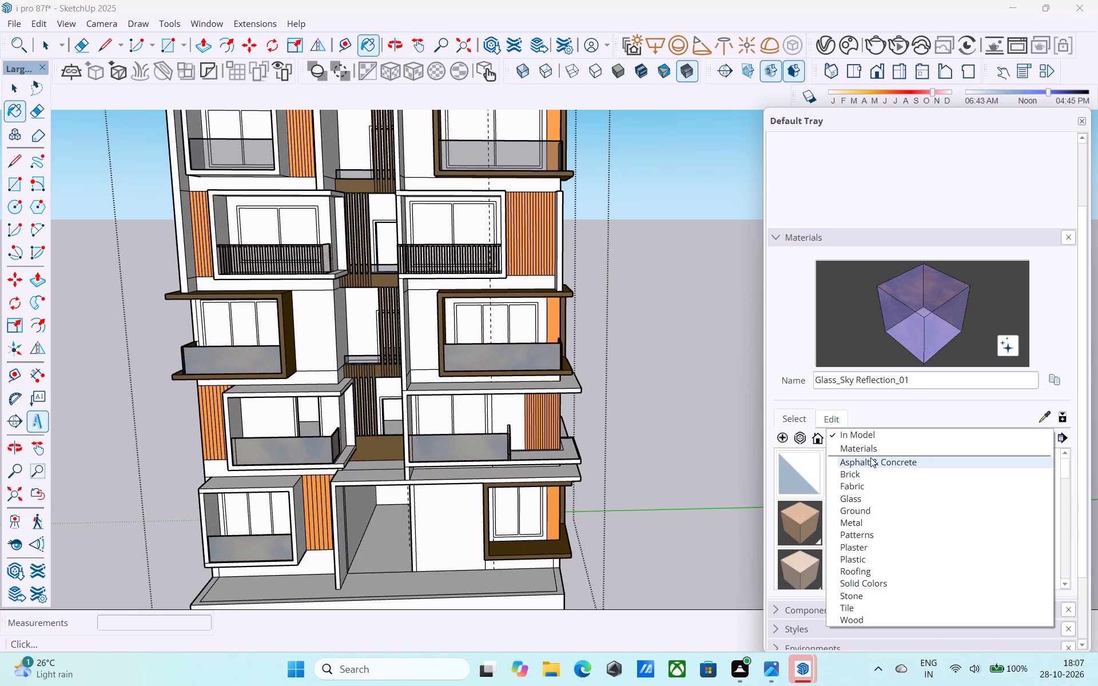
left_click(869, 496)
left_click(969, 473)
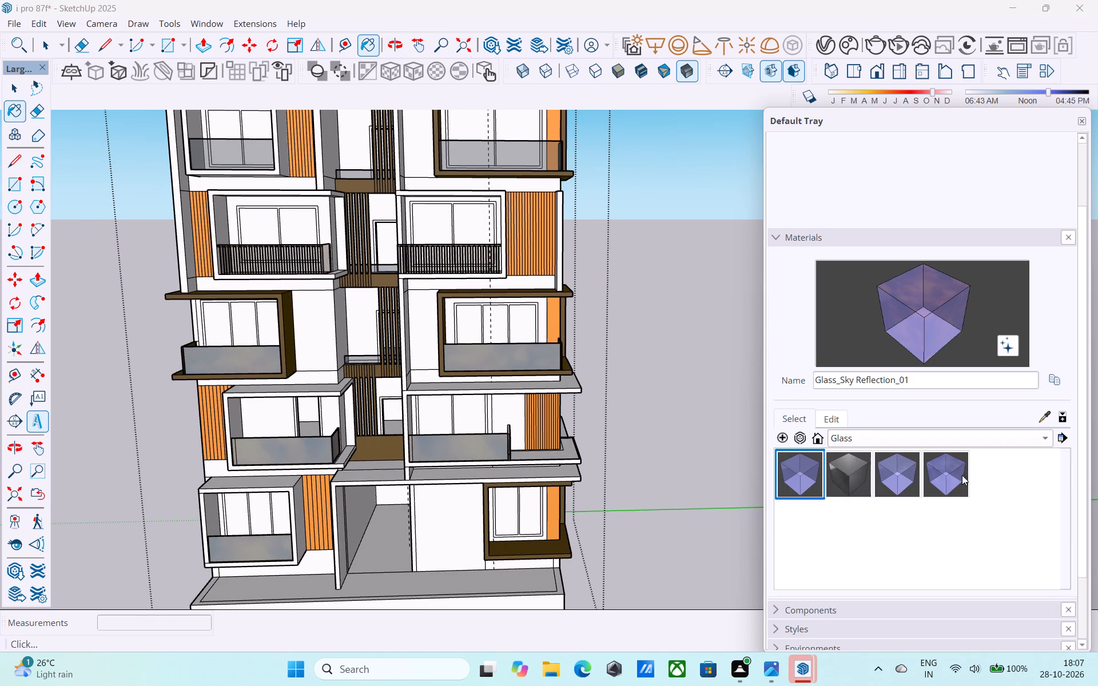
left_click(944, 473)
scroll(945, 472, "down", 6)
scroll(486, 295, "up", 4)
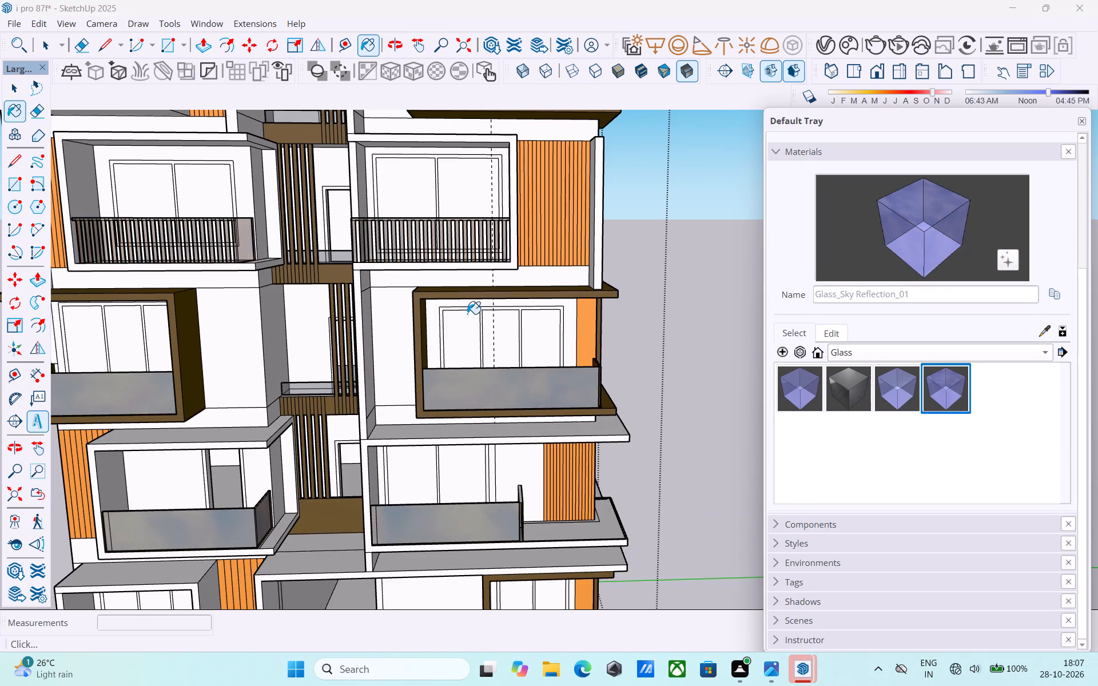
left_click(467, 314)
scroll(470, 325, "up", 5)
left_click(495, 338)
left_click(597, 349)
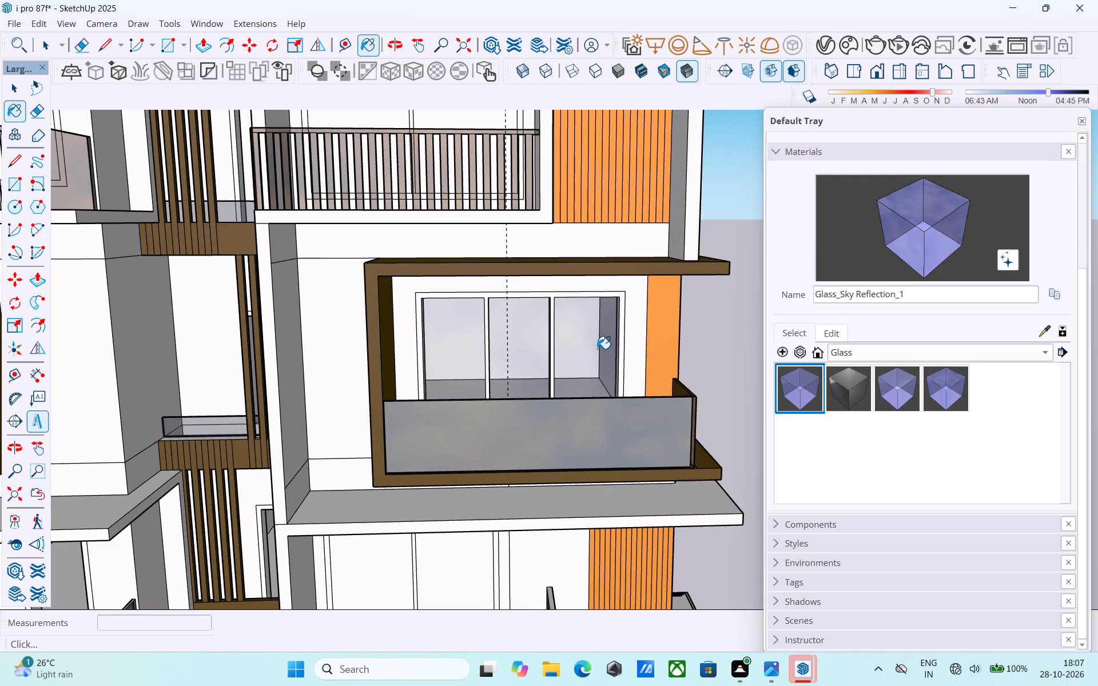
Paint the two-pane windows on the top floor of the left and right bays with the same sky-reflection glass.
scroll(597, 349, "down", 10)
scroll(543, 259, "down", 5)
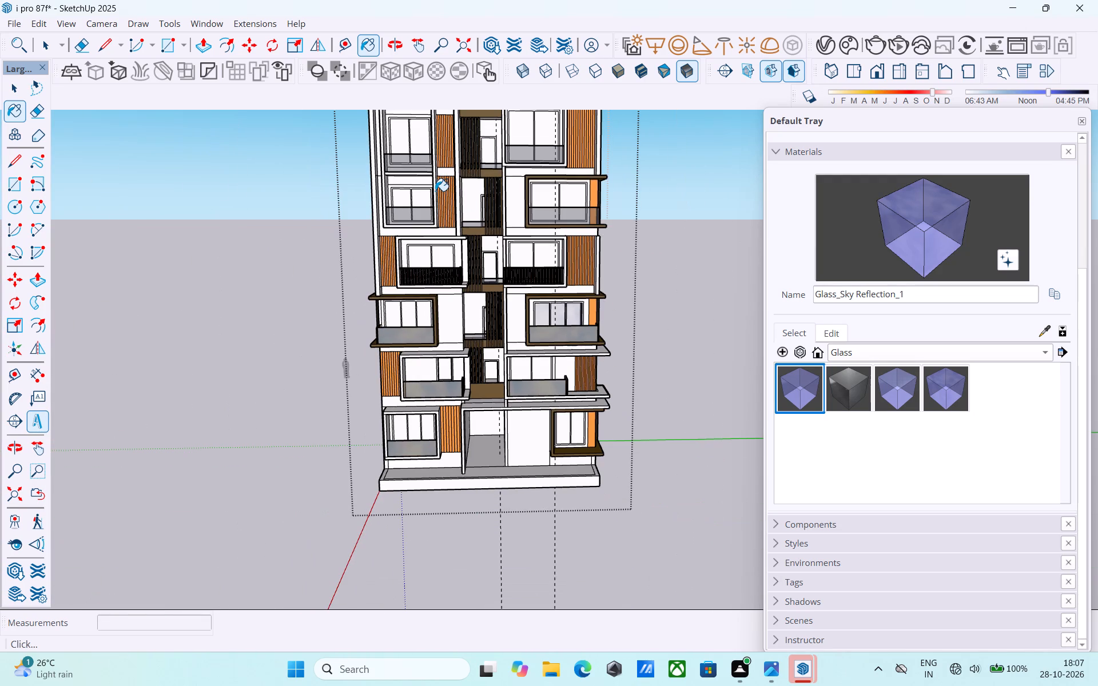
left_click(398, 145)
left_click(416, 133)
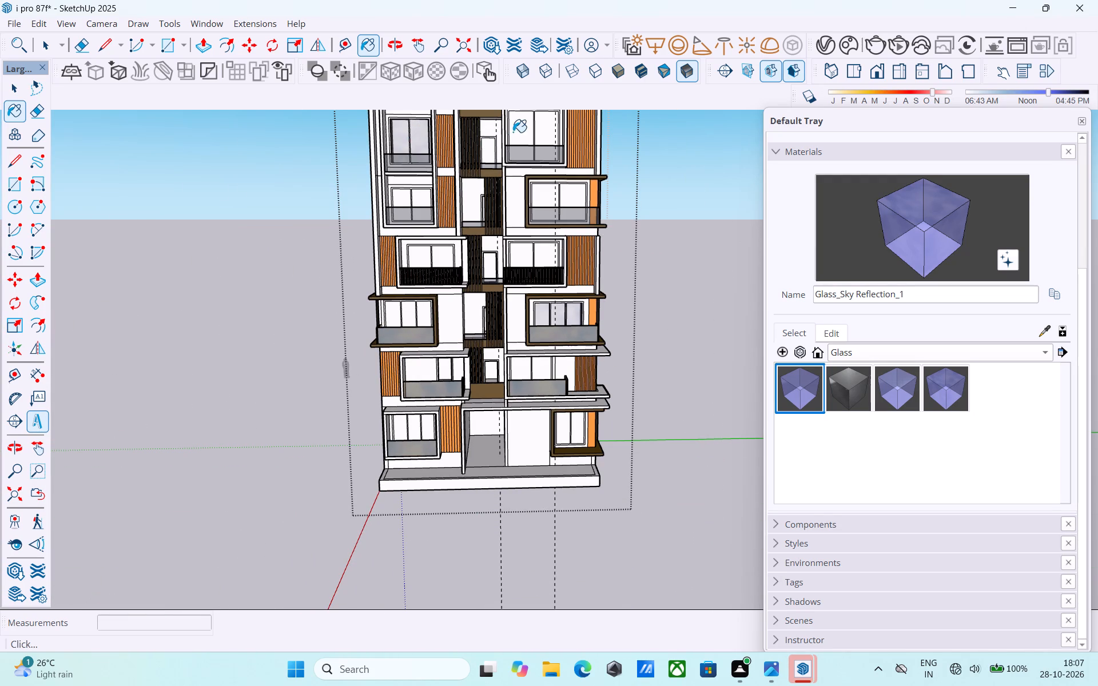
left_click(514, 131)
left_click(542, 137)
Paint the window panes of the right bay's upper brown-framed balcony and its slatted-railing balcony with the sky-reflection glass.
left_click(544, 195)
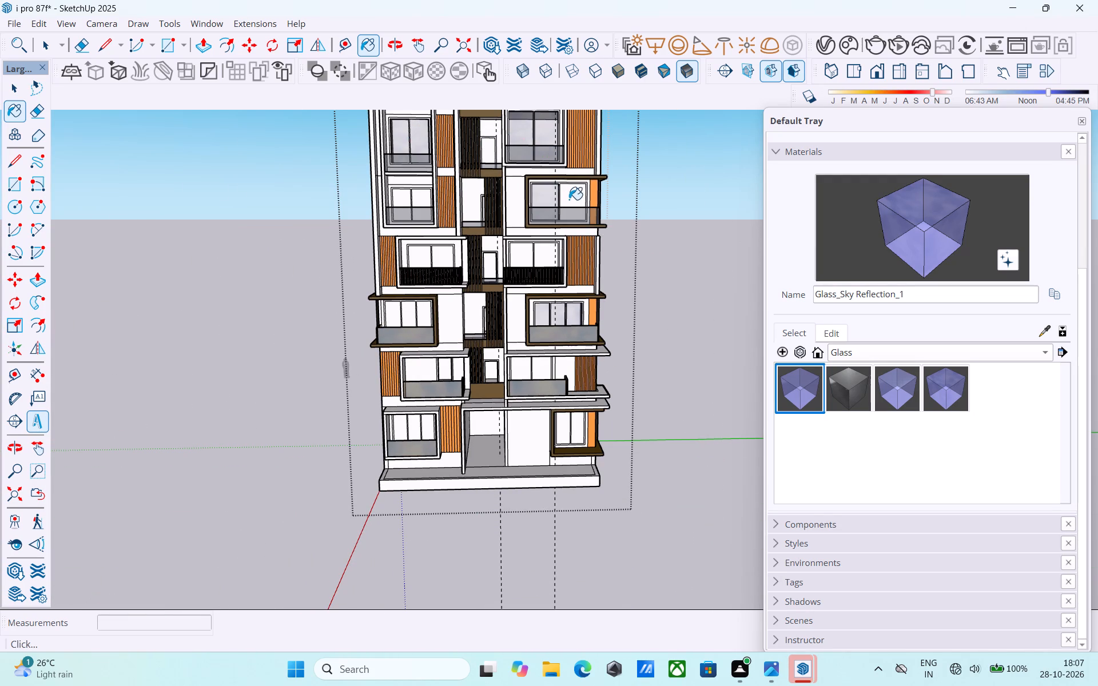
left_click(570, 200)
left_click(548, 260)
left_click(524, 266)
Paint the left bay's slatted-railing balcony window and the middle and right panes of its brown-framed balcony window with the sky-reflection glass.
left_click(451, 254)
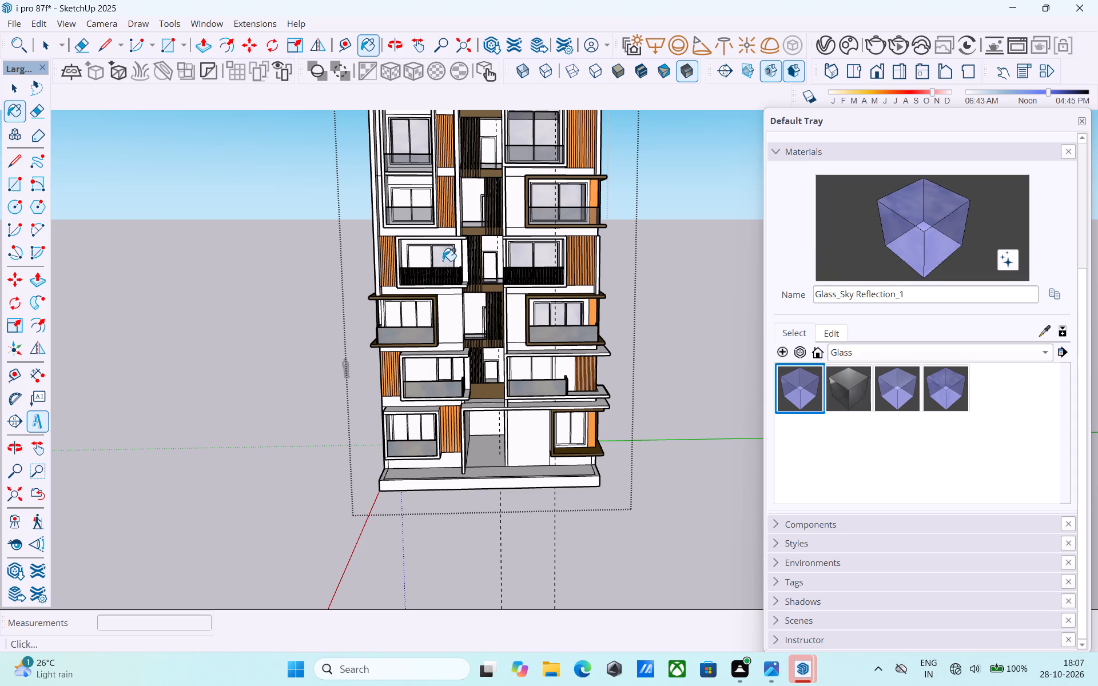
left_click(425, 256)
left_click(413, 316)
left_click(424, 322)
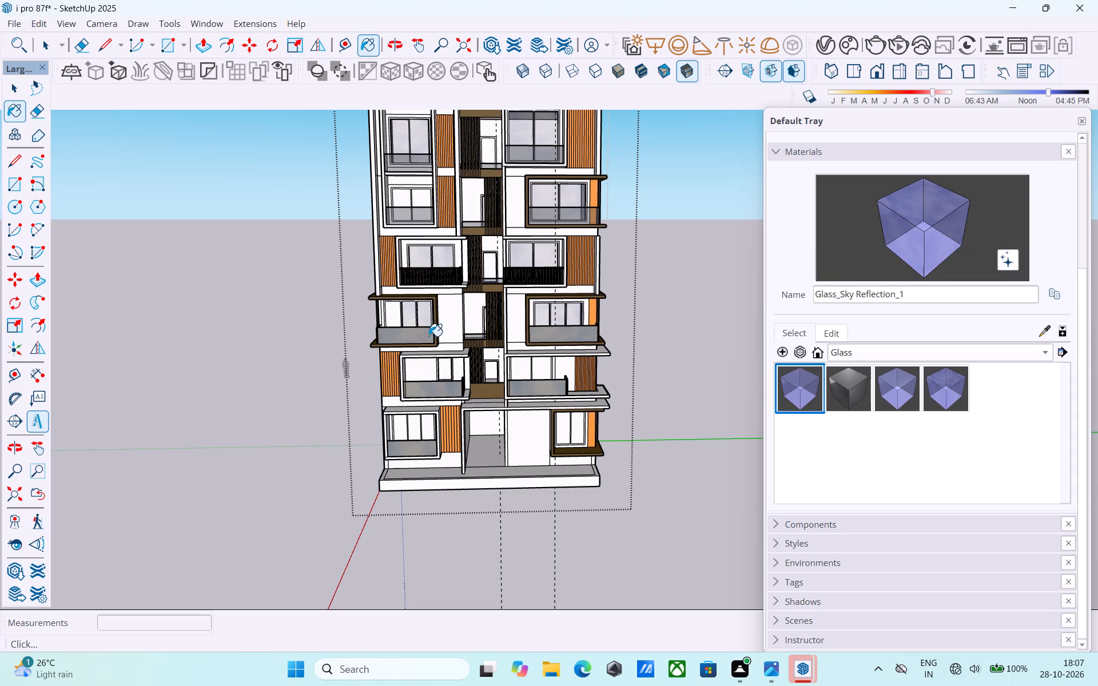
Paint the three panes of the left bay's ground-floor window with the sky-reflection glass.
scroll(425, 370, "up", 5)
scroll(461, 370, "down", 3)
scroll(397, 458, "up", 6)
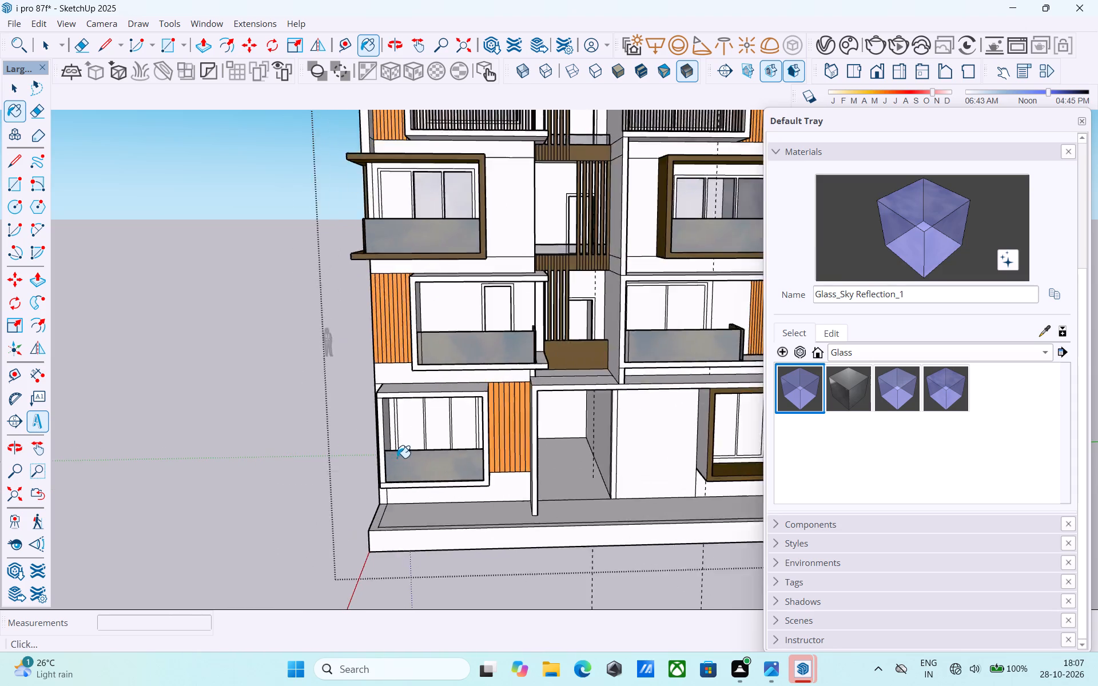
scroll(397, 458, "up", 2)
left_click(407, 433)
left_click(442, 420)
left_click(496, 402)
Paint both panes of the right bay's window one floor above the ground with the sky-reflection glass.
scroll(407, 432, "down", 5)
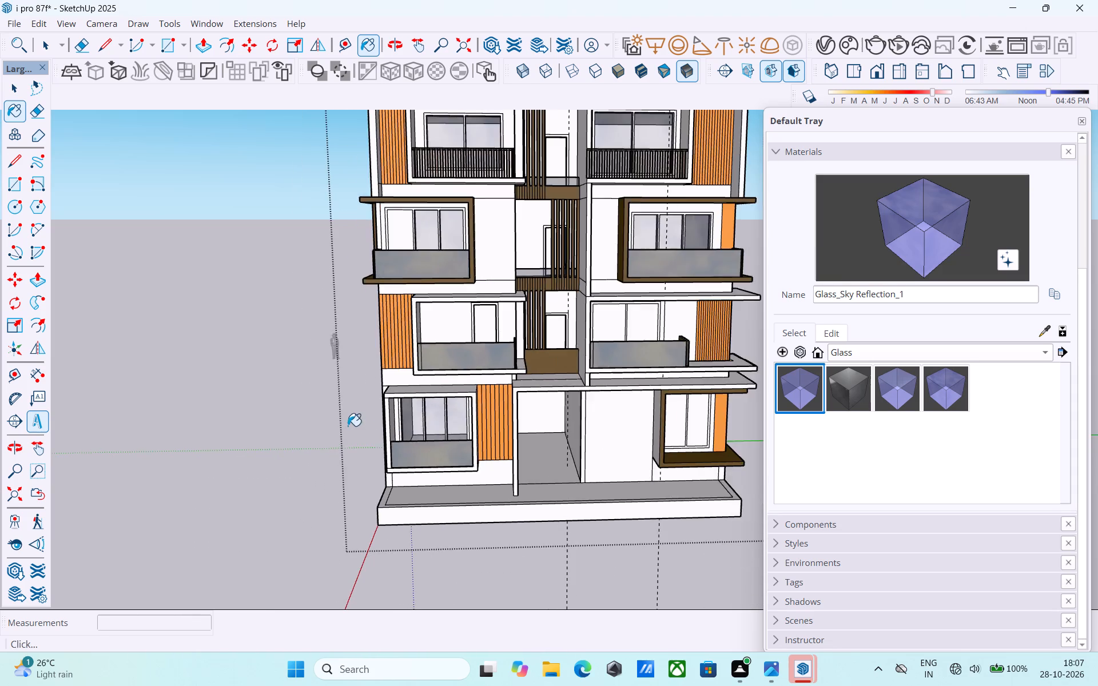
scroll(348, 426, "down", 4)
scroll(587, 383, "up", 8)
left_click(547, 318)
left_click(493, 312)
Paint both panes of the right bay's brown-framed ground-floor window with the sky-reflection glass.
scroll(475, 365, "down", 4)
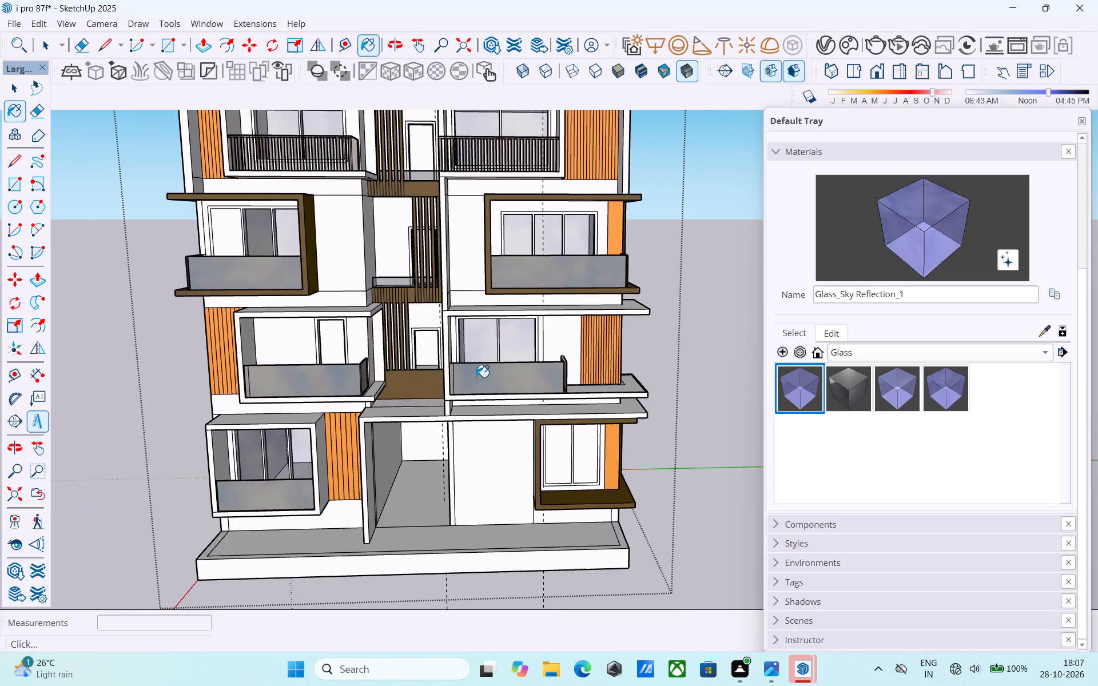
scroll(532, 439, "up", 5)
left_click_drag(562, 441, 568, 440)
left_click(614, 452)
scroll(576, 500, "down", 6)
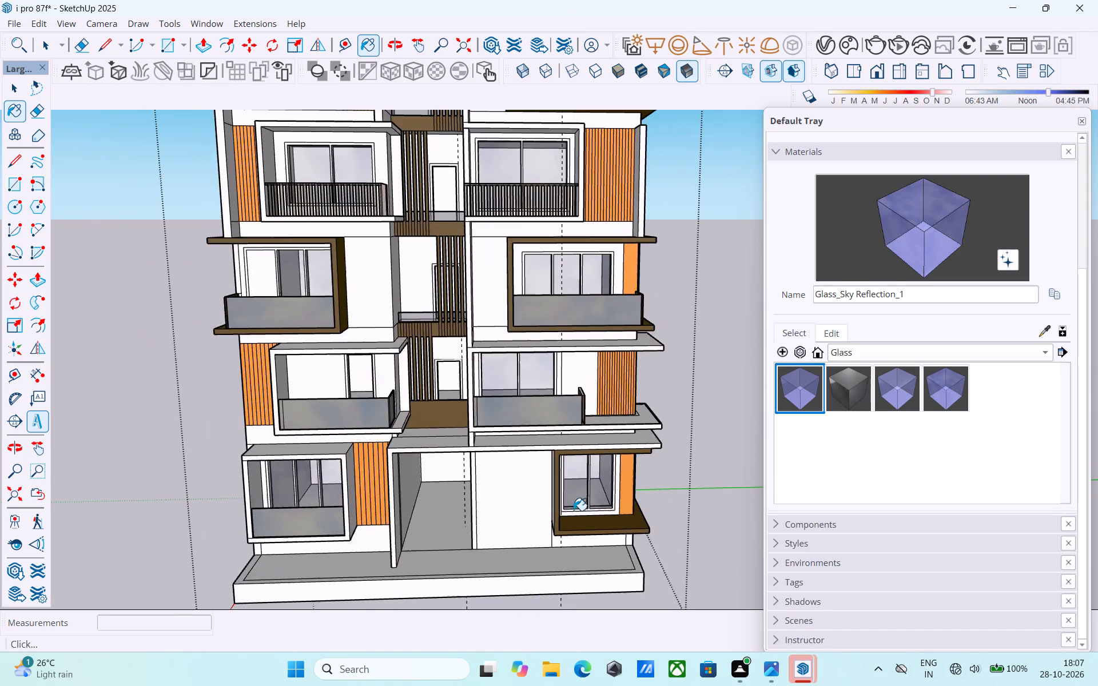
Paint both panes of the left bay's window directly below the top floor with the sky-reflection glass.
scroll(574, 510, "down", 4)
middle_click_drag(572, 510, 552, 539)
scroll(544, 536, "down", 4)
middle_click_drag(544, 535, 527, 505)
scroll(423, 327, "up", 7)
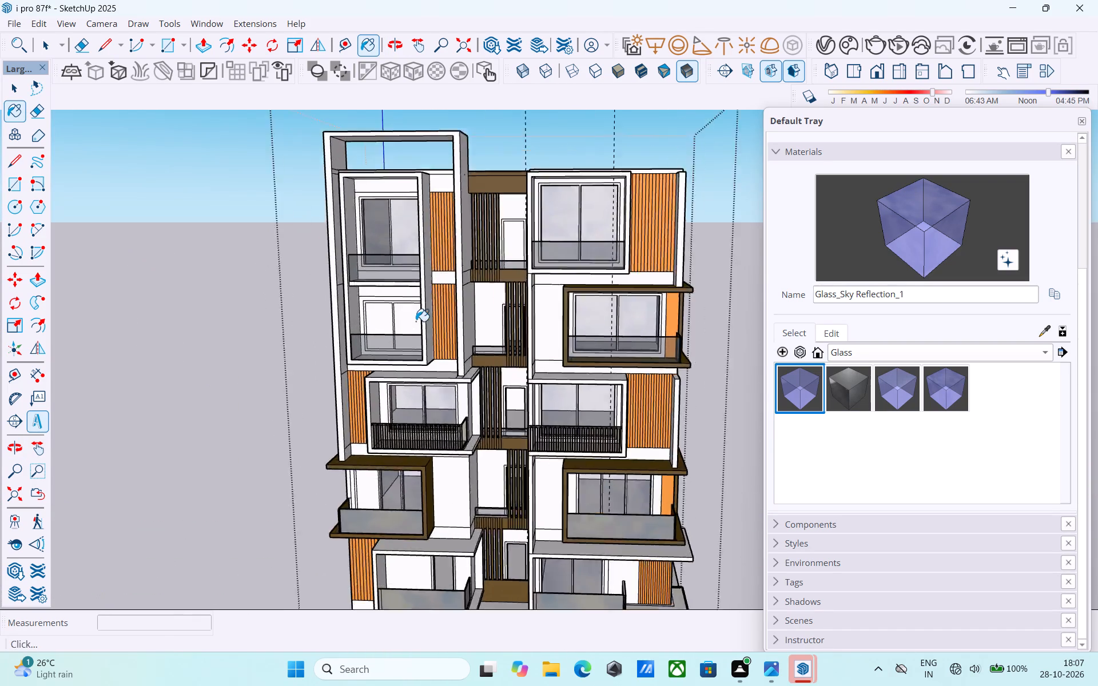
scroll(416, 321, "up", 5)
left_click(364, 306)
left_click(392, 314)
Edit the colour of the painted window glass material to a deeper, more saturated blue.
middle_click_drag(404, 315, 484, 289)
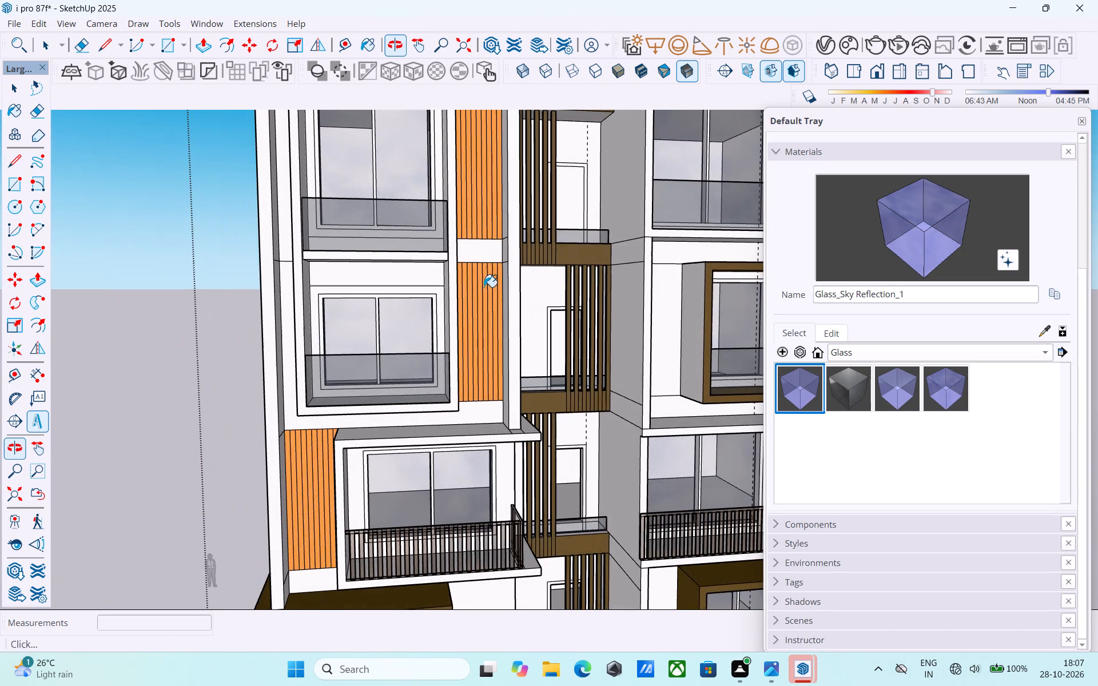
left_click(835, 335)
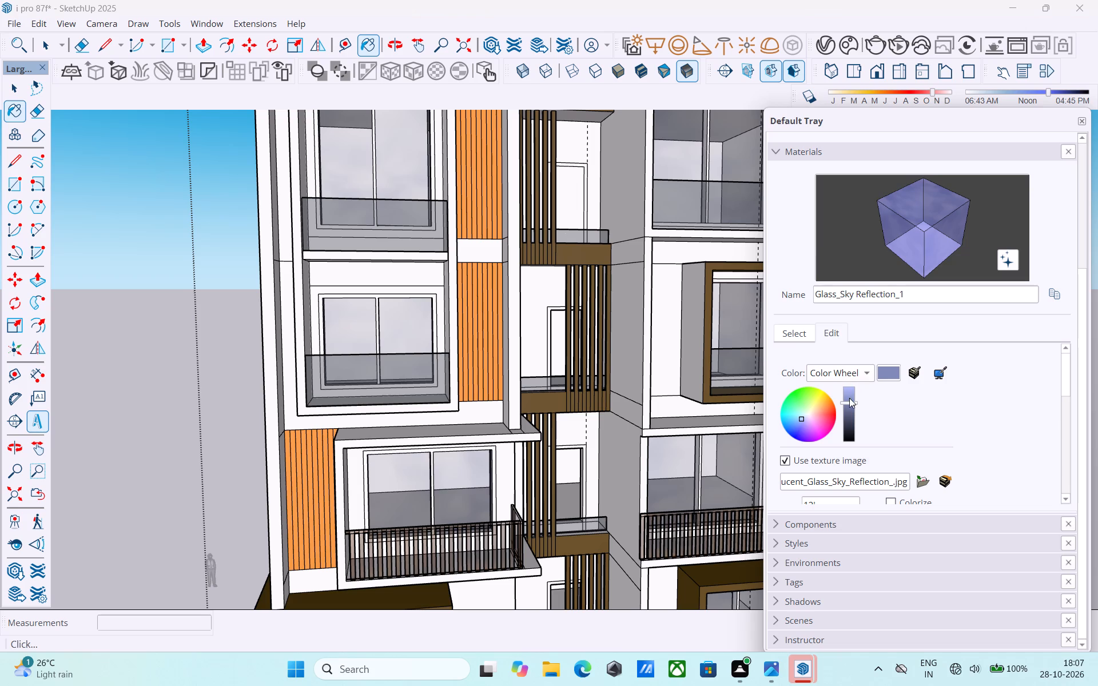
left_click_drag(802, 420, 797, 421)
left_click_drag(797, 421, 791, 442)
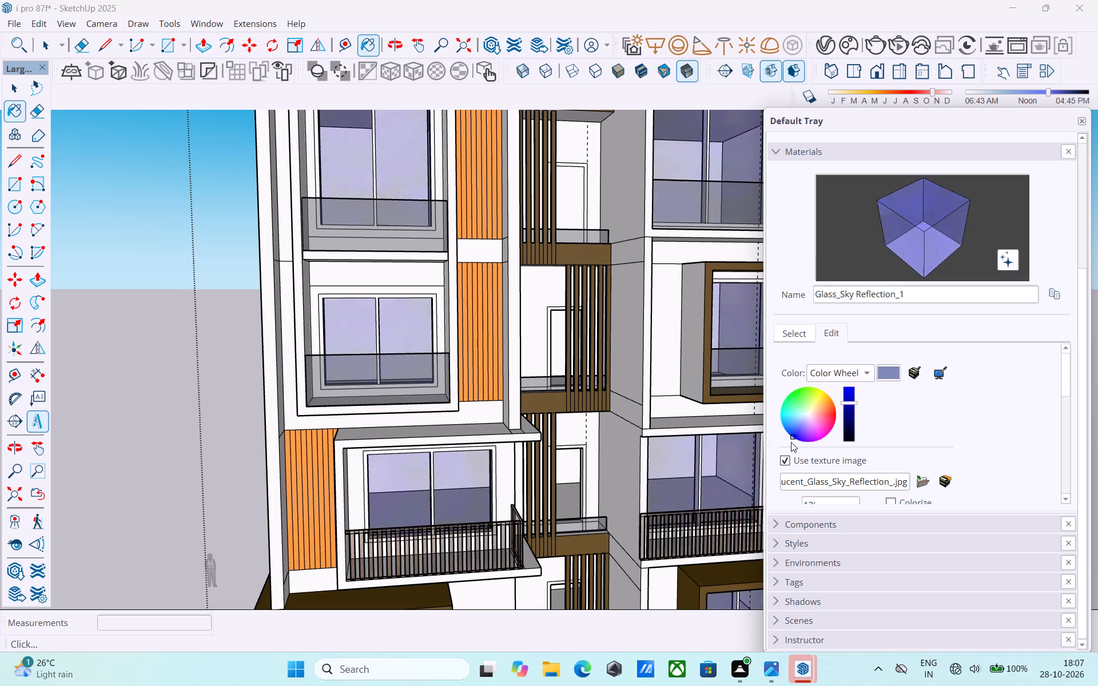
left_click_drag(791, 442, 791, 441)
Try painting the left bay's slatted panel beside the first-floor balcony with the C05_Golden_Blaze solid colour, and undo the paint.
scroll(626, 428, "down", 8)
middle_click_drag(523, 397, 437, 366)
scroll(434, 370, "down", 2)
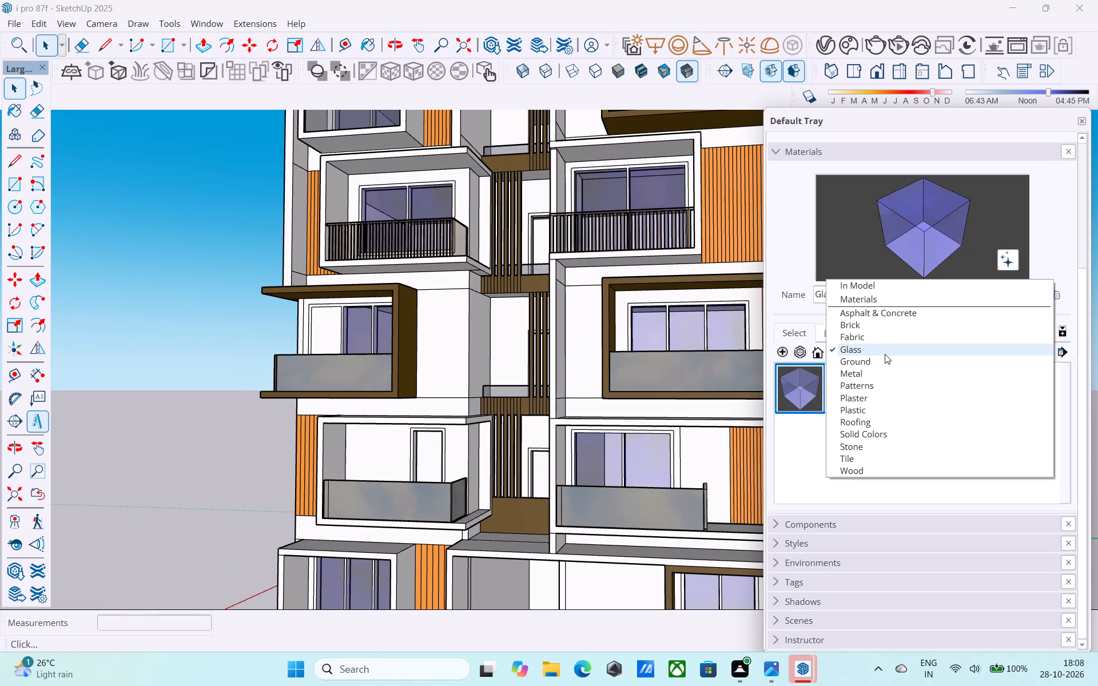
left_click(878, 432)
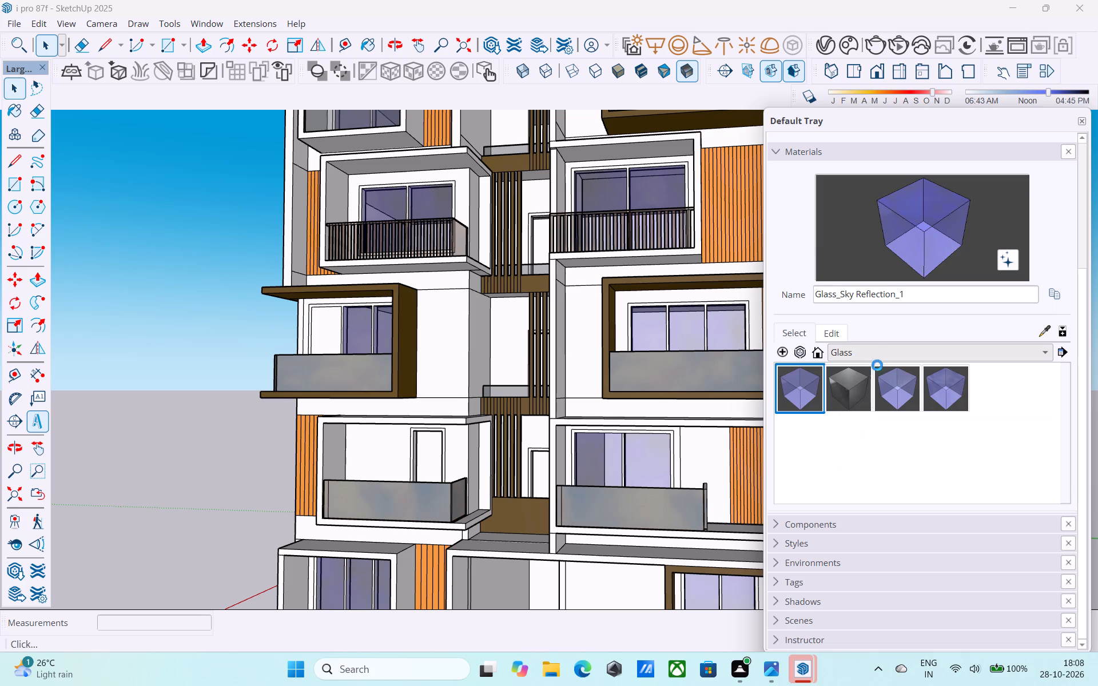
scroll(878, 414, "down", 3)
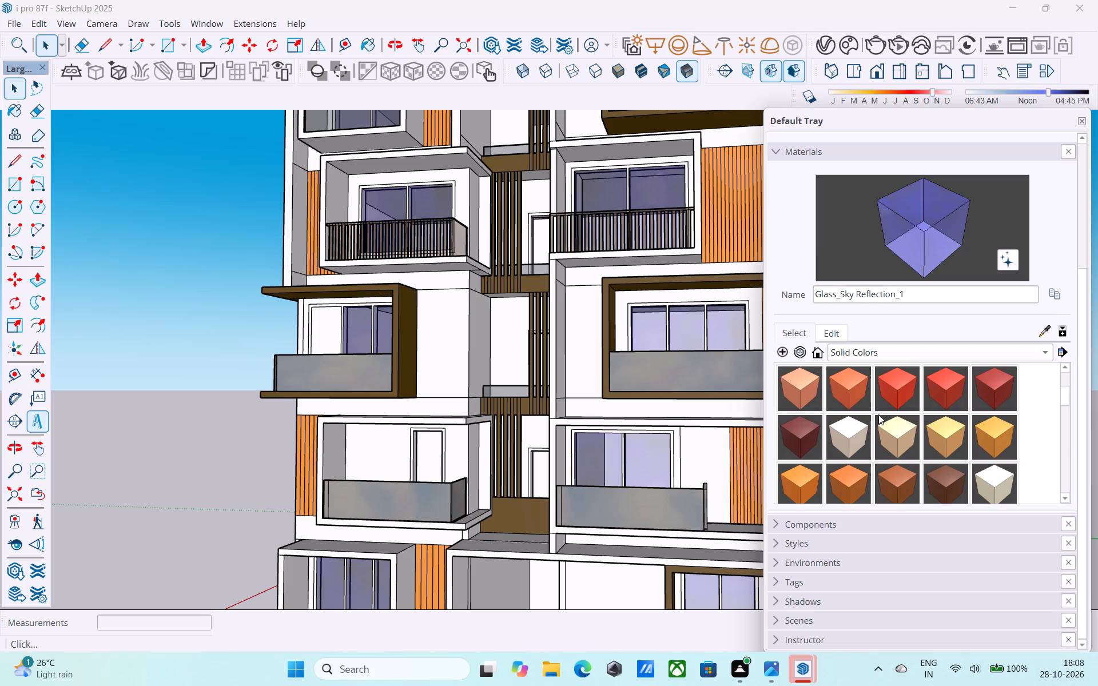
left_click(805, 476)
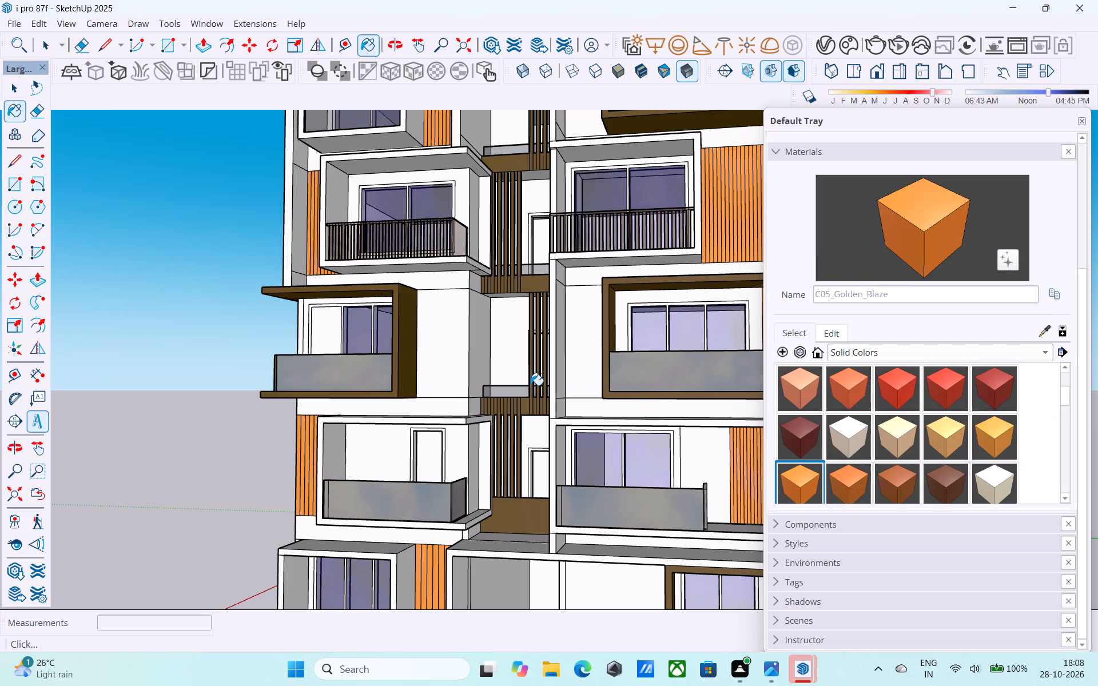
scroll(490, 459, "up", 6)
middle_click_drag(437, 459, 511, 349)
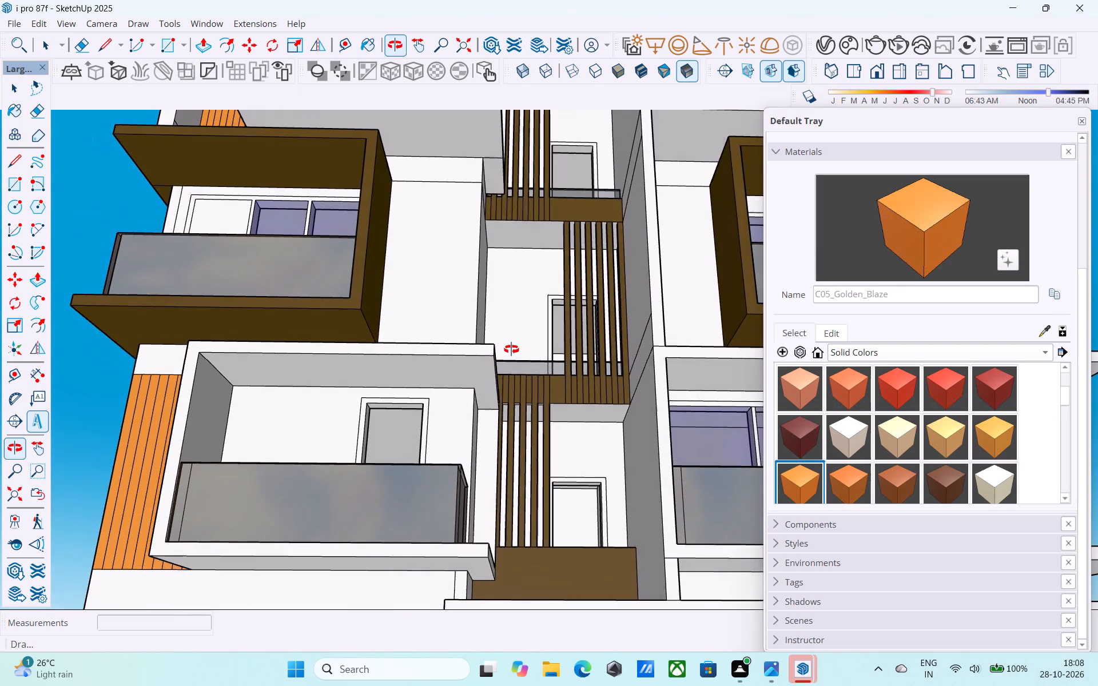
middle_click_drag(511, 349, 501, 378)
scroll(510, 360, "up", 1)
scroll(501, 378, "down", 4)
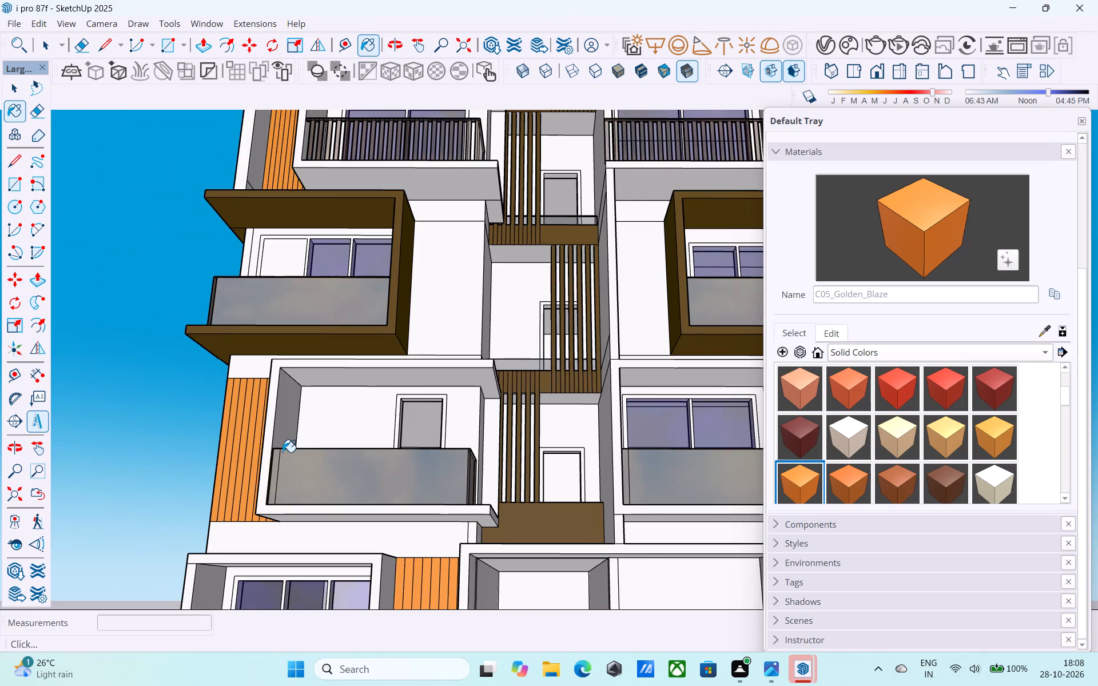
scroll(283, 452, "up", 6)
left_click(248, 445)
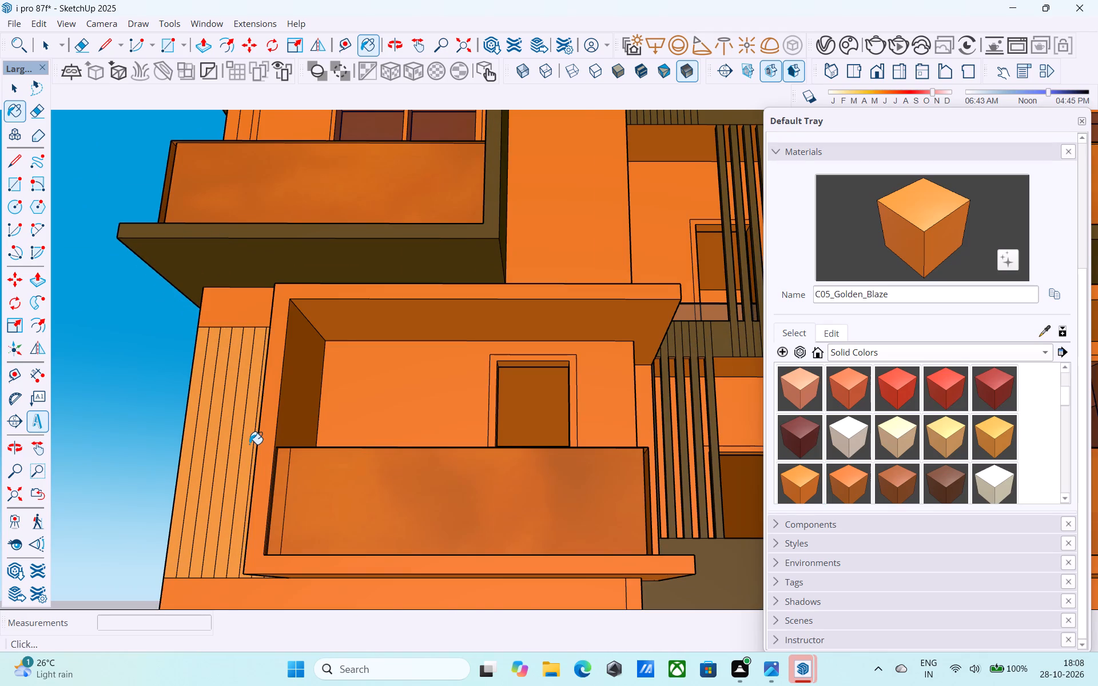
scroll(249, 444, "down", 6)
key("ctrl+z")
Open the building group for editing at the left bay's first-floor balcony.
key("space")
double_click(297, 428)
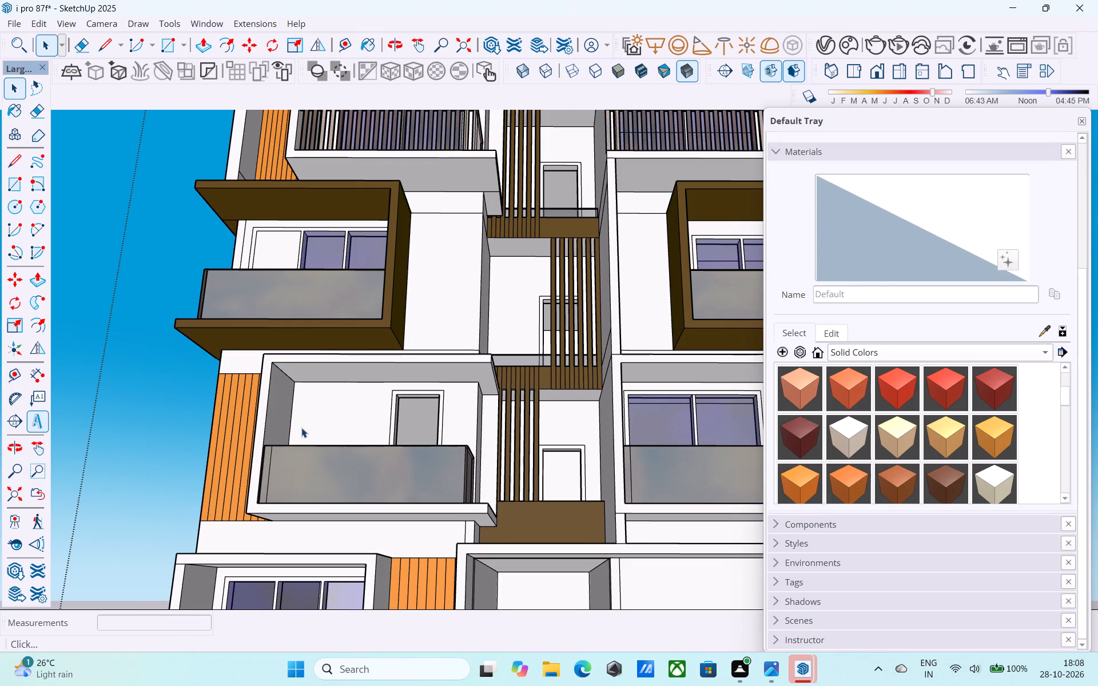
scroll(910, 464, "down", 1)
scroll(942, 457, "up", 1)
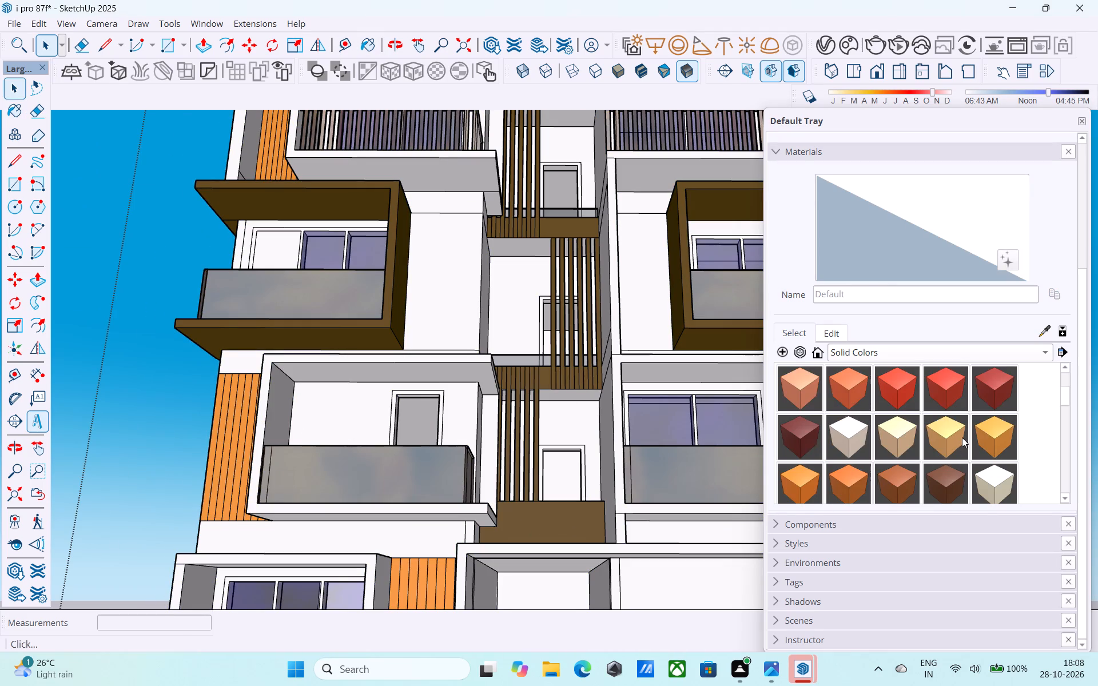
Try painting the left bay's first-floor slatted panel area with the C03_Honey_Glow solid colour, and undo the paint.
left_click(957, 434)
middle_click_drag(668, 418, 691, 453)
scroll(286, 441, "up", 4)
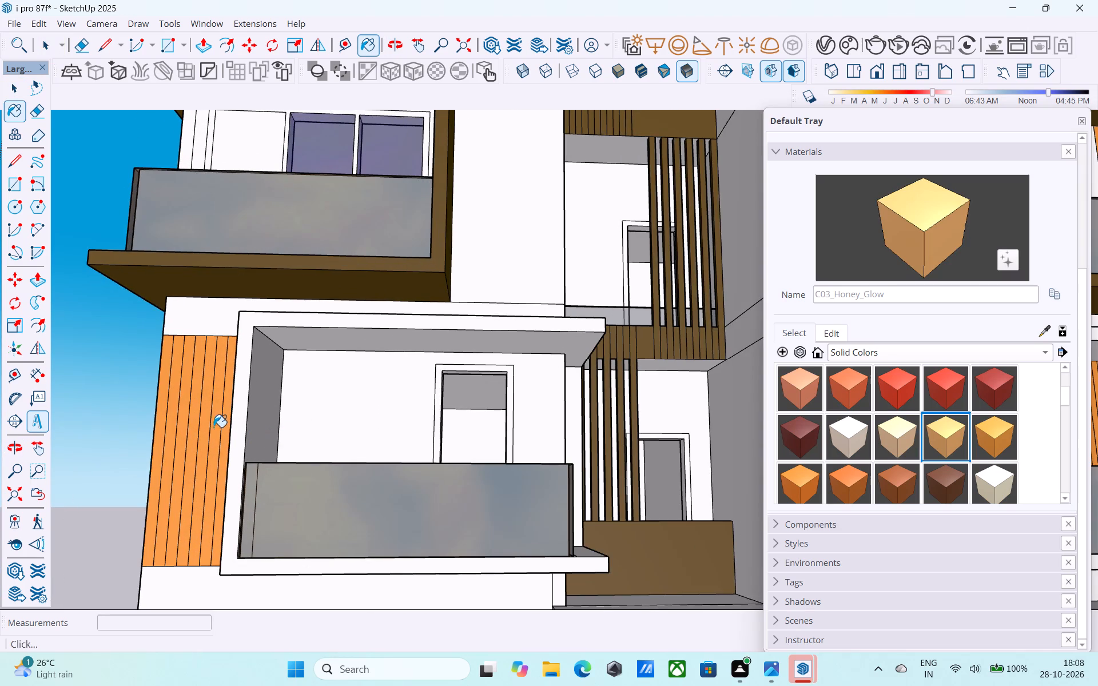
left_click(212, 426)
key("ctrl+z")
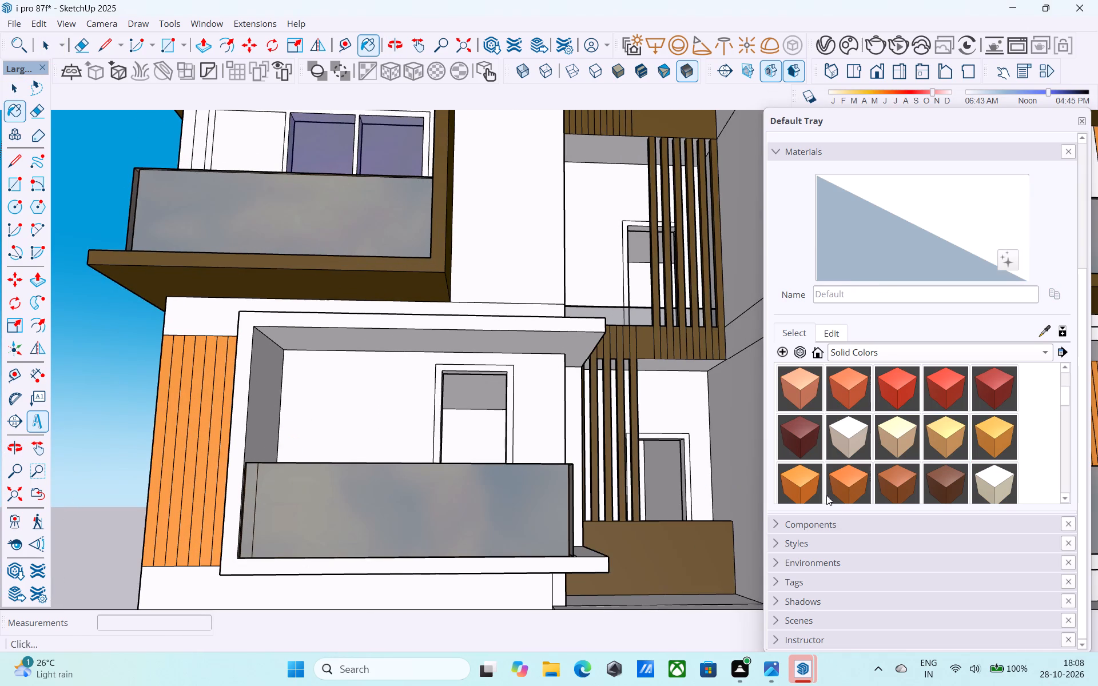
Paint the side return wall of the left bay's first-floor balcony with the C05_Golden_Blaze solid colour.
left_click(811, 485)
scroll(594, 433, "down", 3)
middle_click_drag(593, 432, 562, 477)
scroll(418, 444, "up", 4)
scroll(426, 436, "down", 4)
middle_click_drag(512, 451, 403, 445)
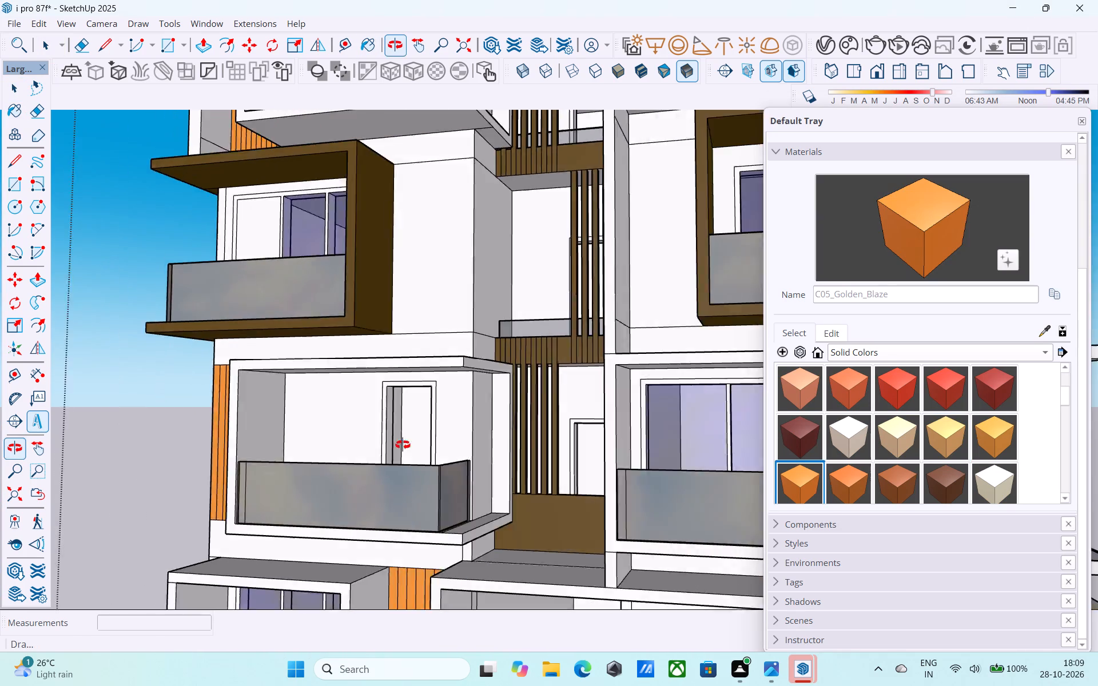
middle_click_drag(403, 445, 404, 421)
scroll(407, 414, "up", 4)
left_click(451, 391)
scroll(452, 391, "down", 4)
Repaint the side return wall of the left bay's first-floor balcony with the C04_Amber_Sunshine solid colour.
middle_click_drag(325, 483, 339, 480)
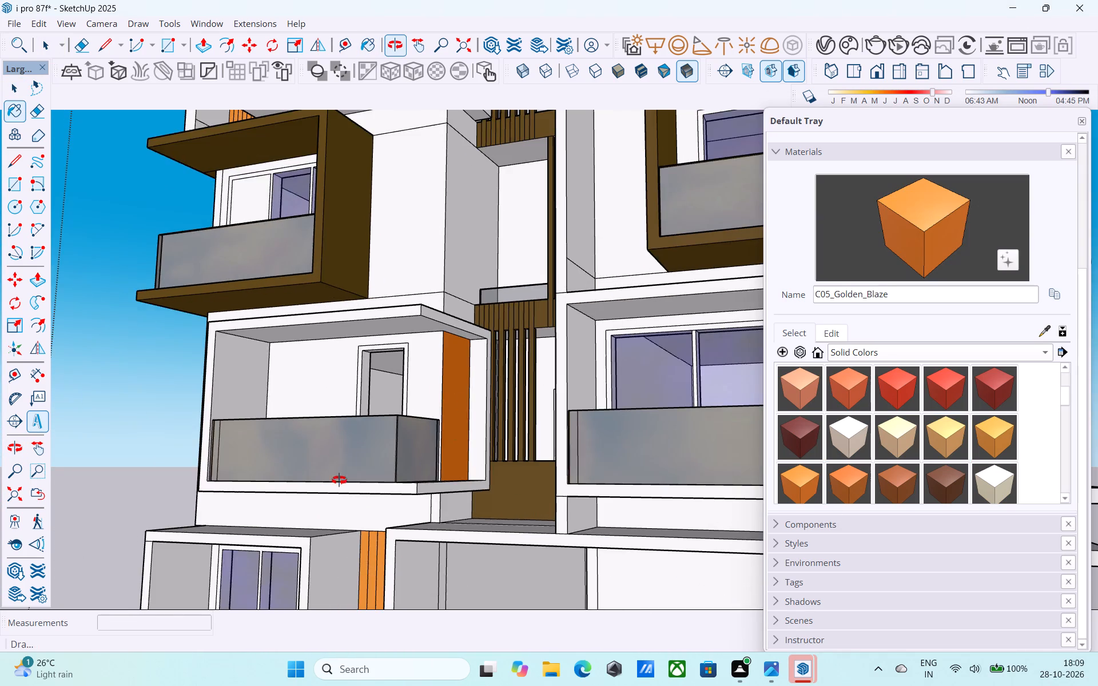
middle_click_drag(339, 480, 471, 446)
scroll(485, 442, "down", 4)
scroll(877, 453, "up", 1)
scroll(877, 453, "down", 3)
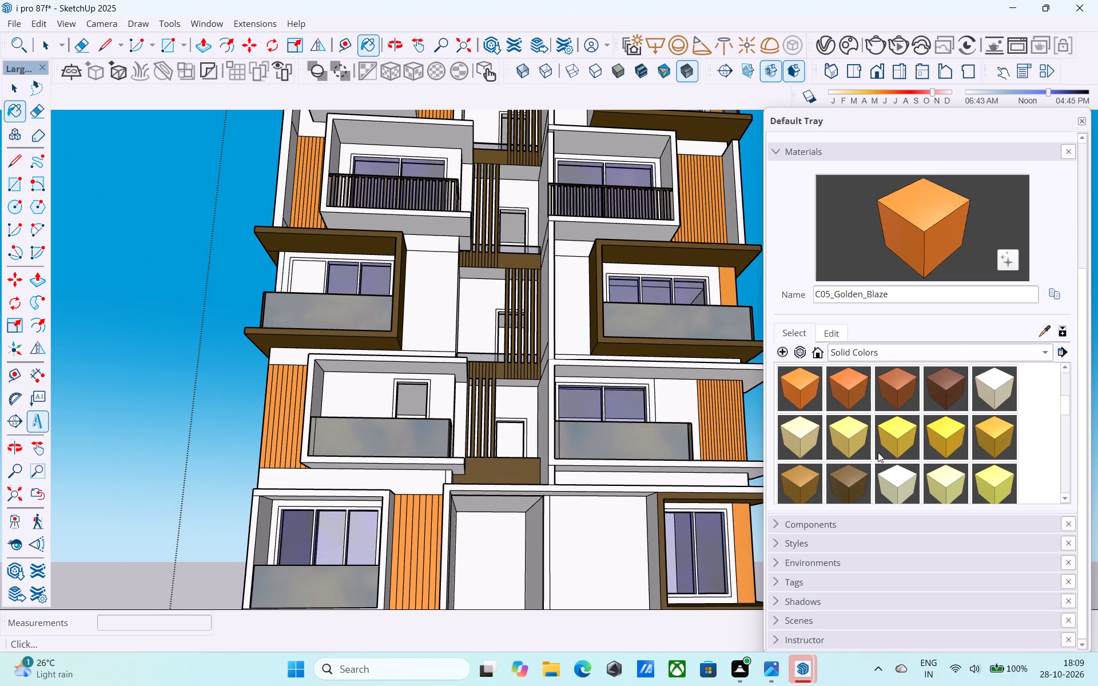
scroll(893, 437, "down", 1)
scroll(893, 437, "up", 4)
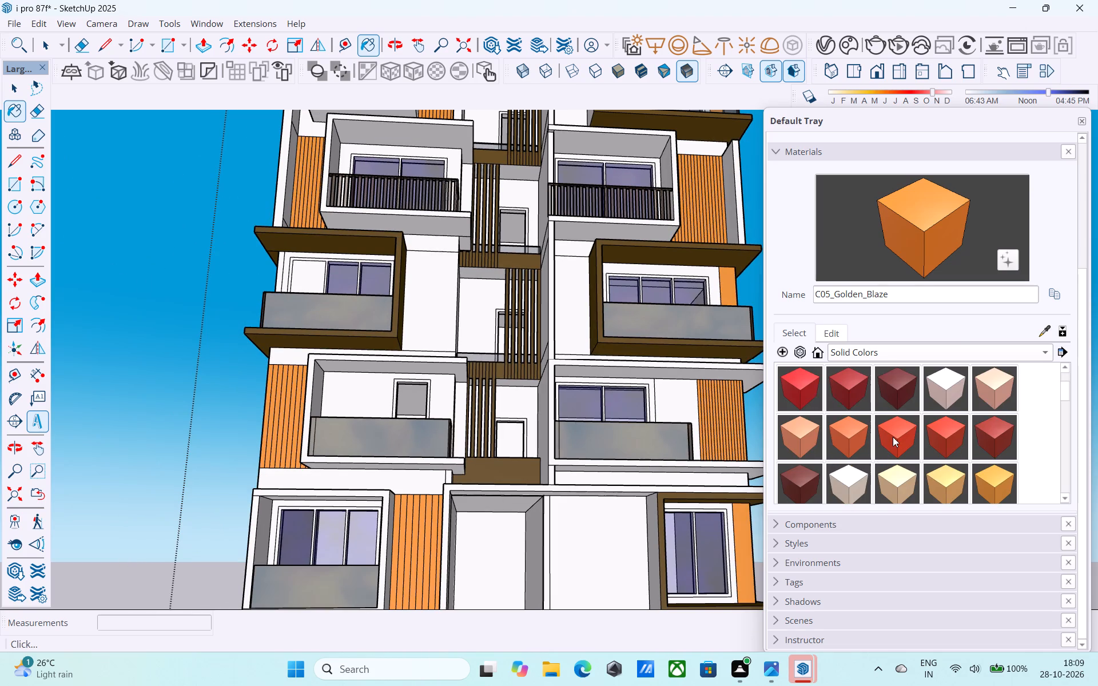
scroll(893, 437, "down", 1)
left_click(998, 436)
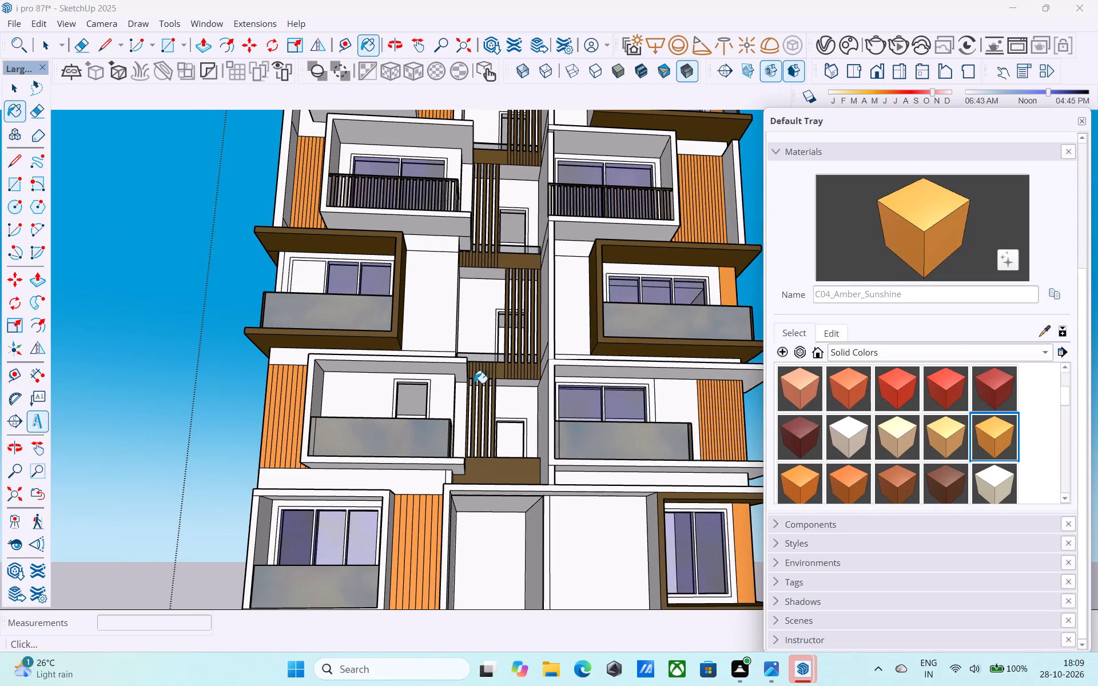
middle_click_drag(470, 396, 427, 393)
scroll(596, 360, "down", 5)
middle_click_drag(595, 361, 448, 420)
scroll(335, 464, "up", 7)
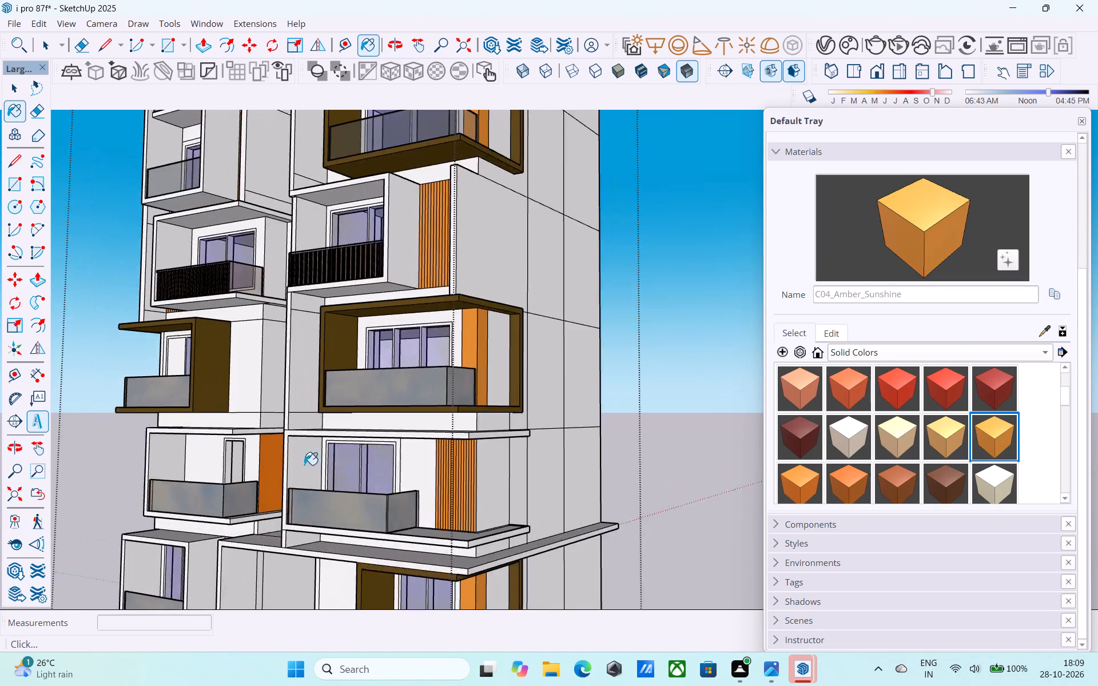
scroll(304, 465, "up", 2)
left_click(257, 460)
scroll(303, 452, "down", 3)
Draw a vertical line from the first-floor balcony door frame's top corner, nearest the coloured wall, up to the ceiling edge.
middle_click_drag(305, 453, 499, 456)
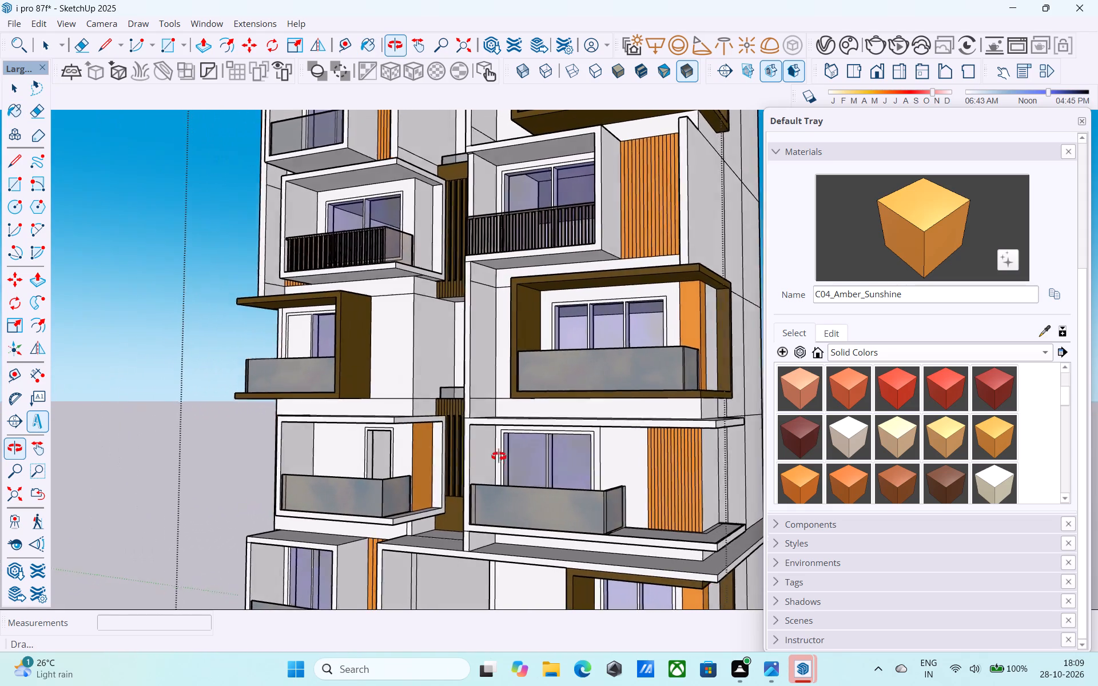
middle_click_drag(499, 456, 526, 469)
middle_click_drag(430, 461, 472, 471)
scroll(457, 465, "up", 8)
key("space")
middle_click_drag(437, 456, 404, 380)
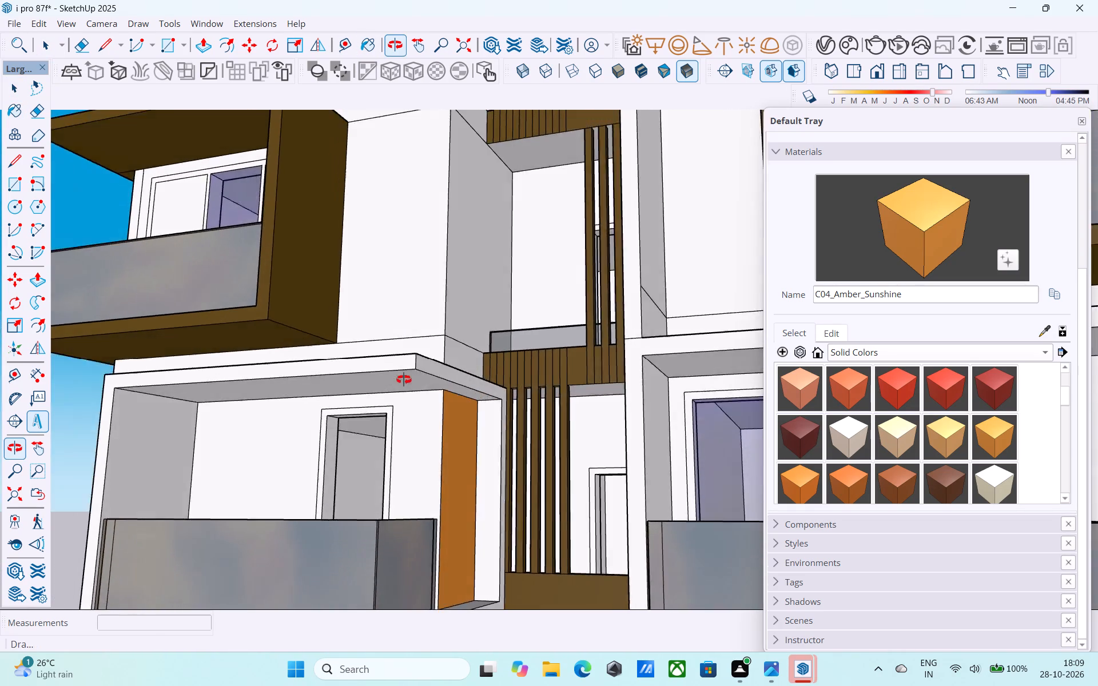
middle_click_drag(404, 380, 411, 413)
scroll(380, 409, "up", 8)
key("l")
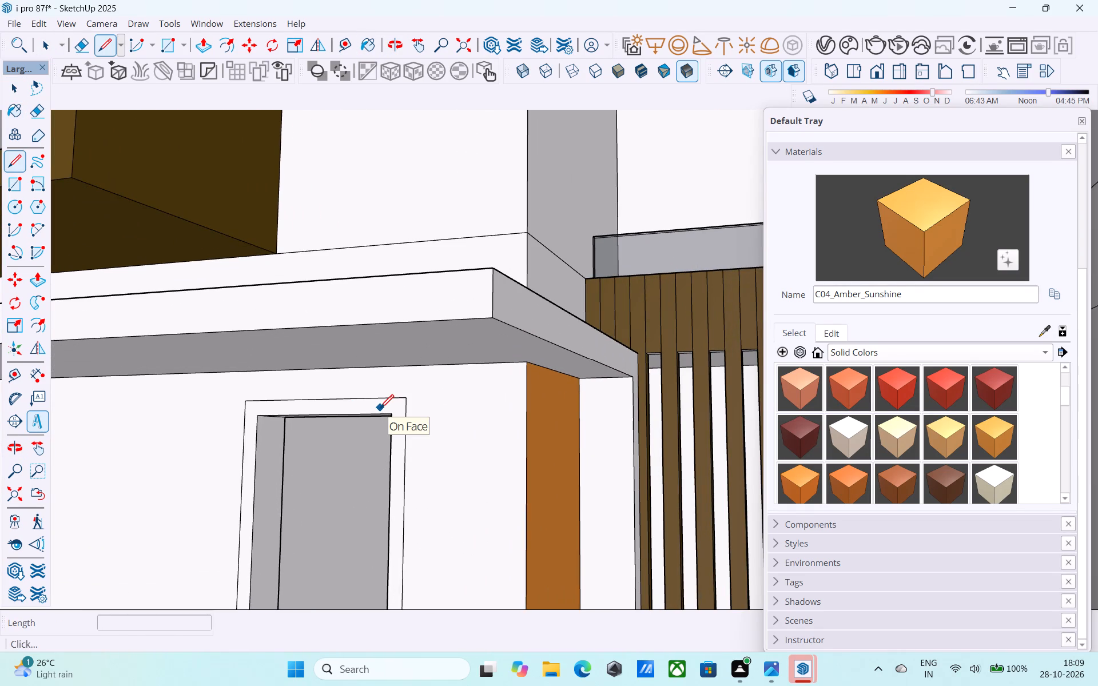
scroll(380, 409, "up", 1)
middle_click_drag(380, 409, 405, 398)
scroll(405, 398, "up", 2)
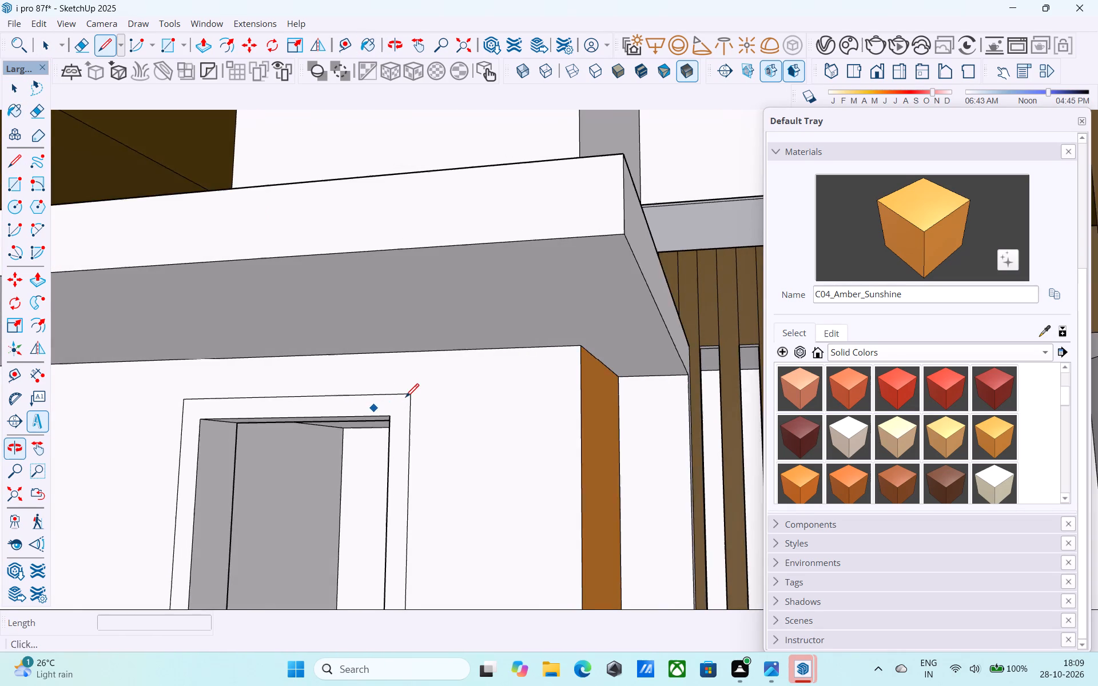
scroll(405, 398, "down", 2)
left_click(409, 400)
left_click(411, 361)
key("space")
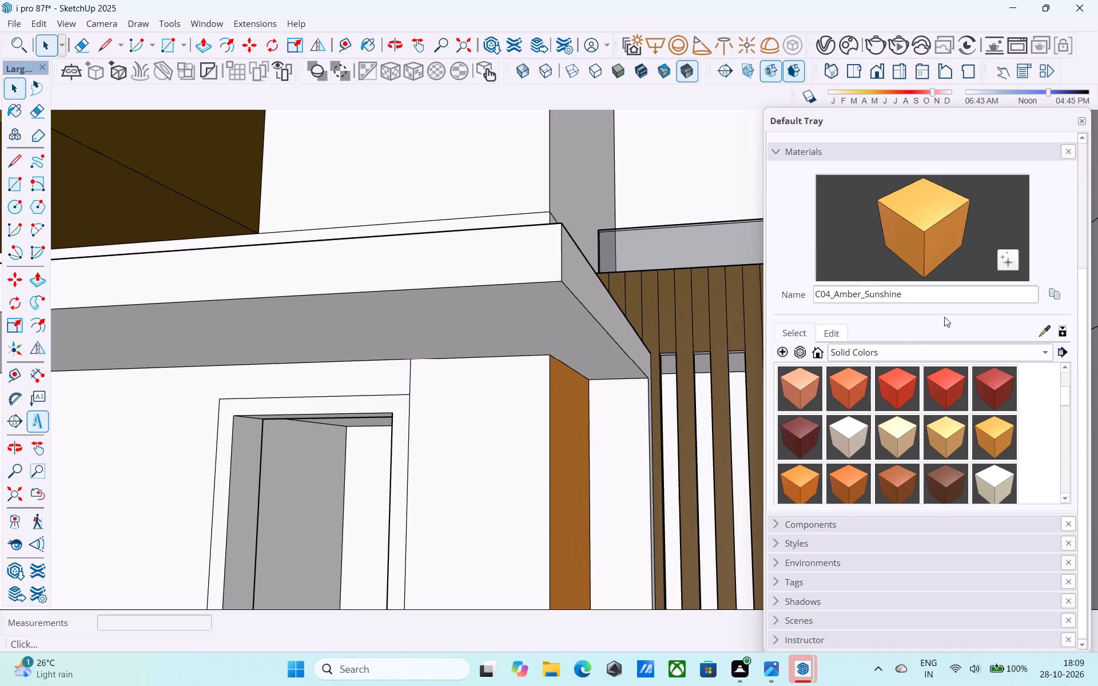
Paint the separated wall strip between the first-floor balcony door frame and the coloured return wall with C04_Amber_Sunshine.
left_click(948, 246)
left_click(548, 401)
scroll(545, 400, "down", 7)
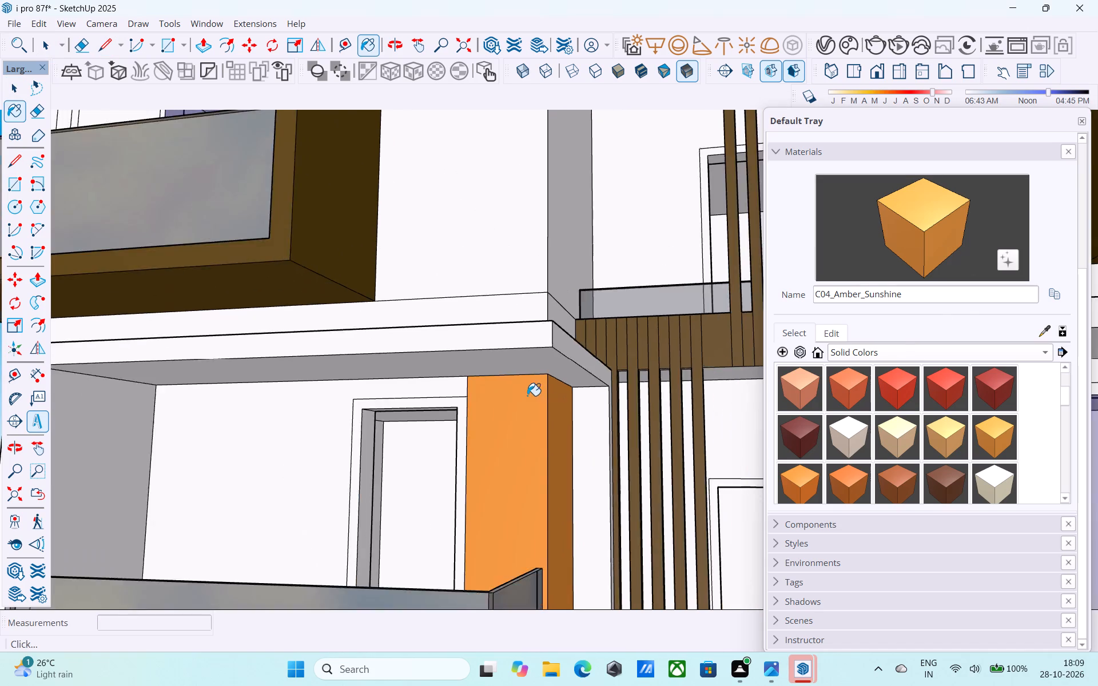
scroll(527, 396, "down", 7)
key("space")
middle_click_drag(524, 394, 524, 415)
Save the model.
key("ctrl+s")
key("space")
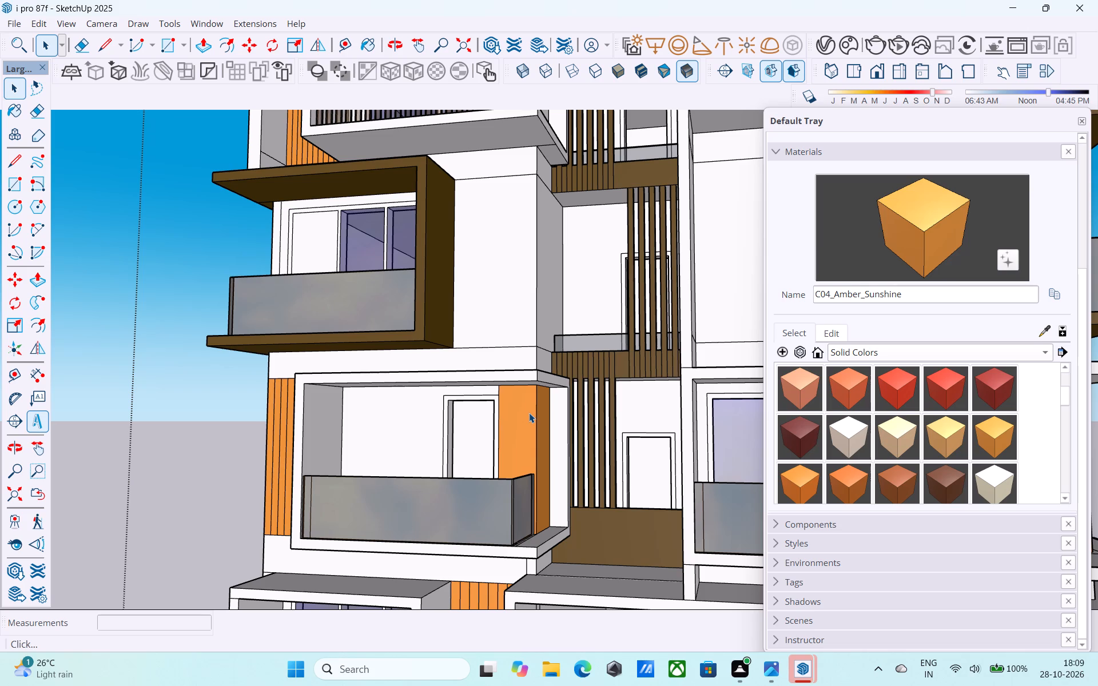
Examine the amber wall accent on the left bay's first-floor balcony up close and against the whole front facade.
scroll(529, 413, "down", 7)
middle_click_drag(530, 413, 535, 428)
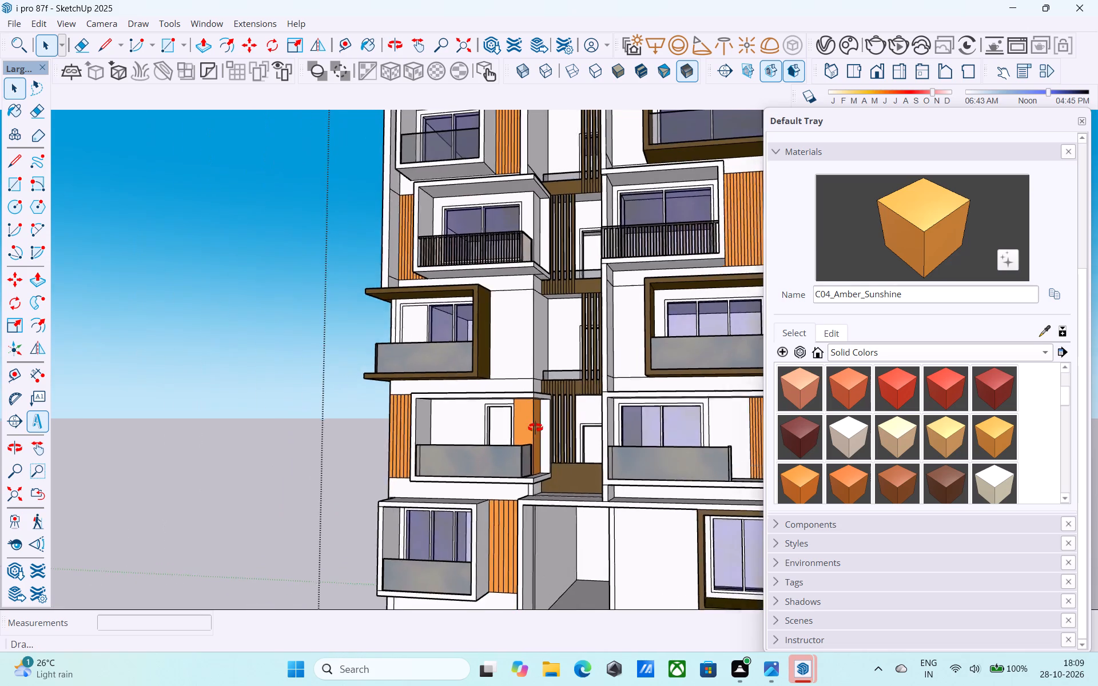
middle_click_drag(535, 428, 561, 414)
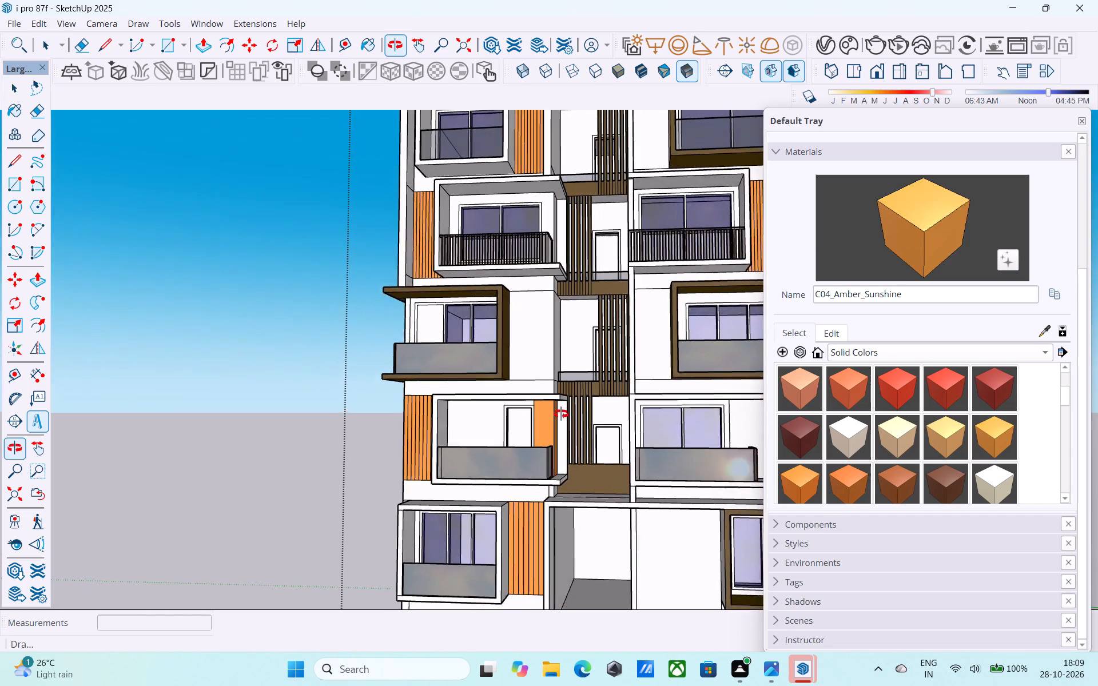
middle_click_drag(561, 414, 559, 412)
scroll(508, 430, "up", 4)
middle_click_drag(504, 429, 511, 428)
scroll(563, 435, "up", 3)
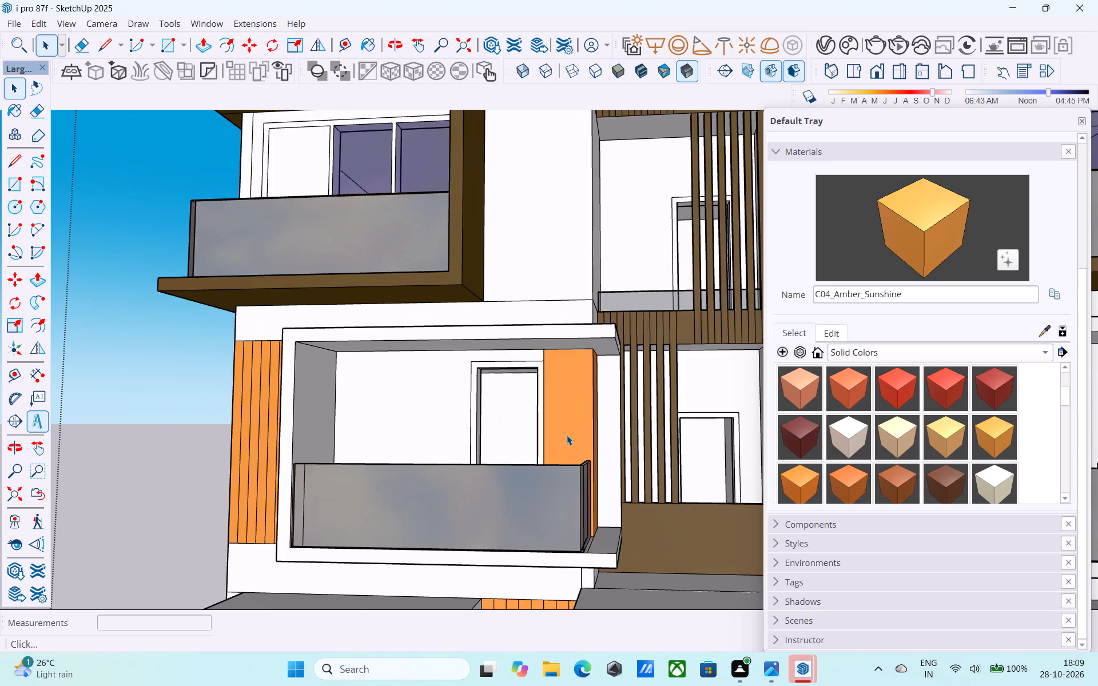
scroll(567, 435, "down", 3)
middle_click_drag(568, 435, 551, 475)
scroll(535, 473, "down", 2)
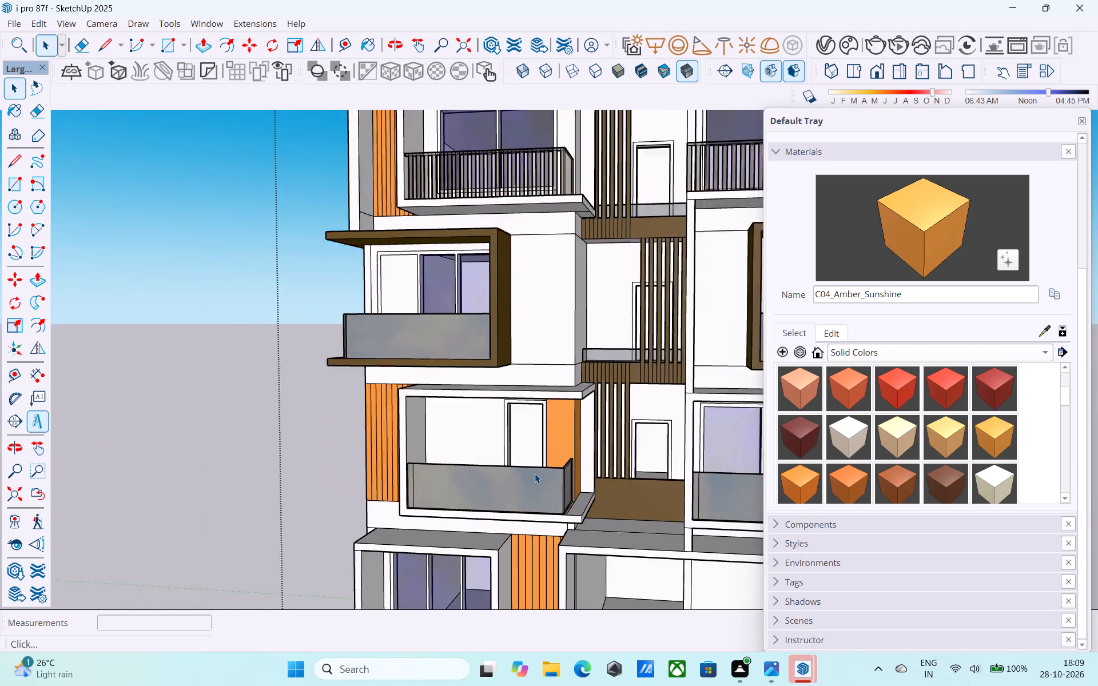
scroll(535, 473, "down", 15)
middle_click_drag(420, 510, 447, 519)
scroll(454, 491, "up", 3)
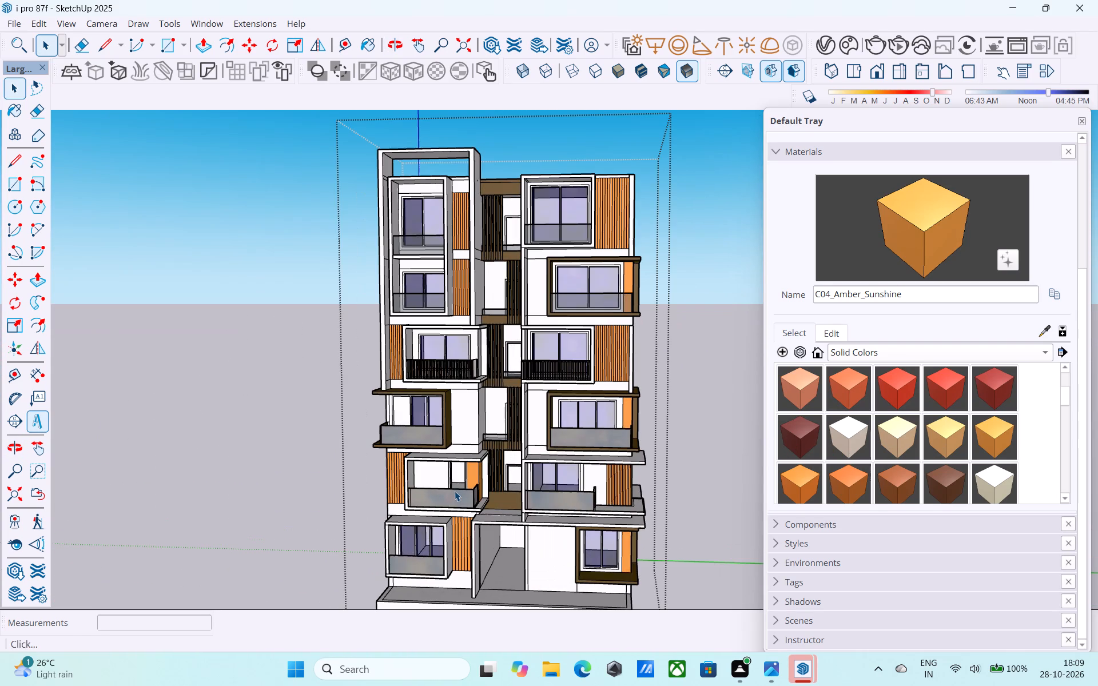
Save the model again, purging its unused items.
key("ctrl+s")
left_click(496, 440)
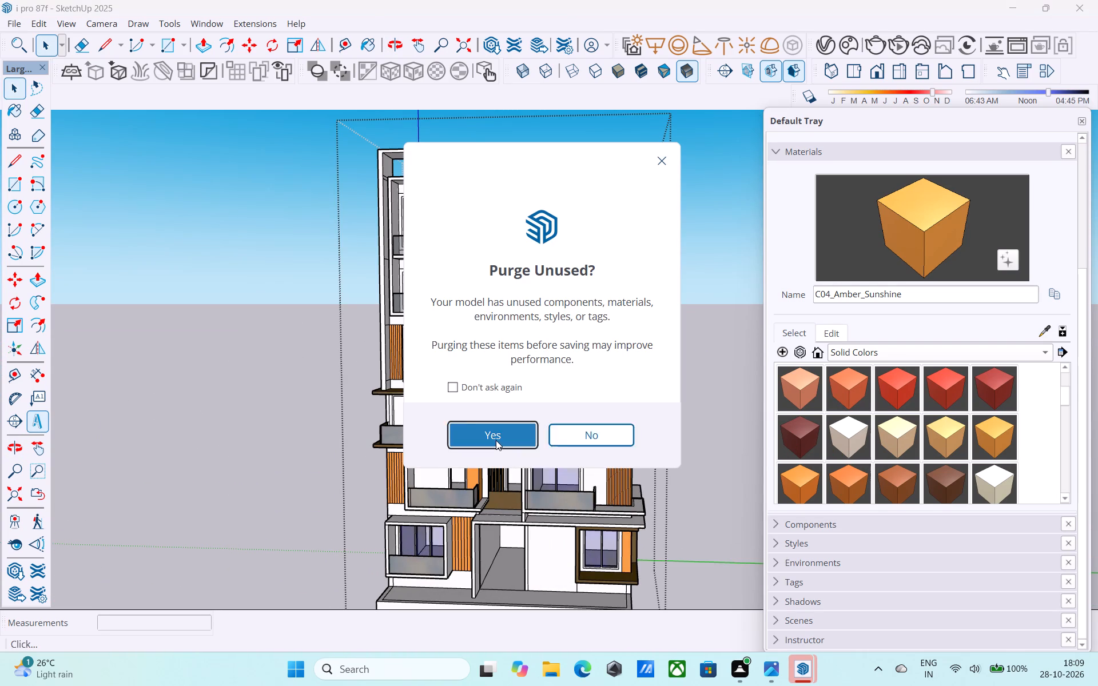
key("ctrl+s")
Paint the side return wall of the left bay's balcony with the black bar railing in C04_Amber_Sunshine.
middle_click_drag(498, 441, 484, 445)
middle_click_drag(492, 424, 496, 446)
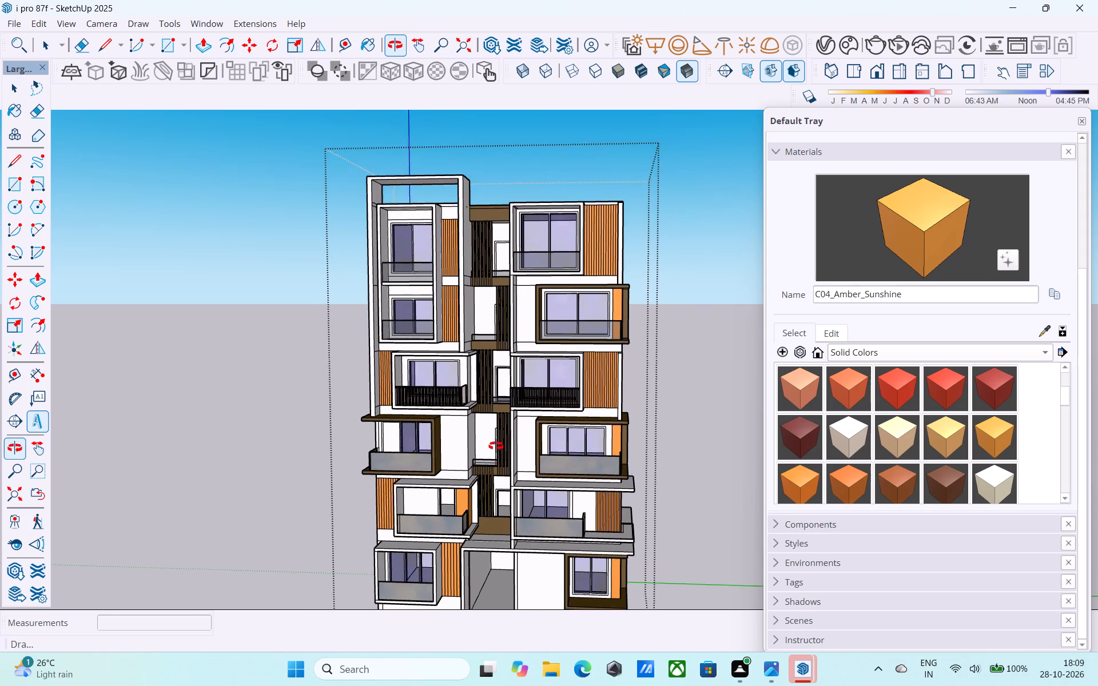
middle_click_drag(496, 446, 476, 483)
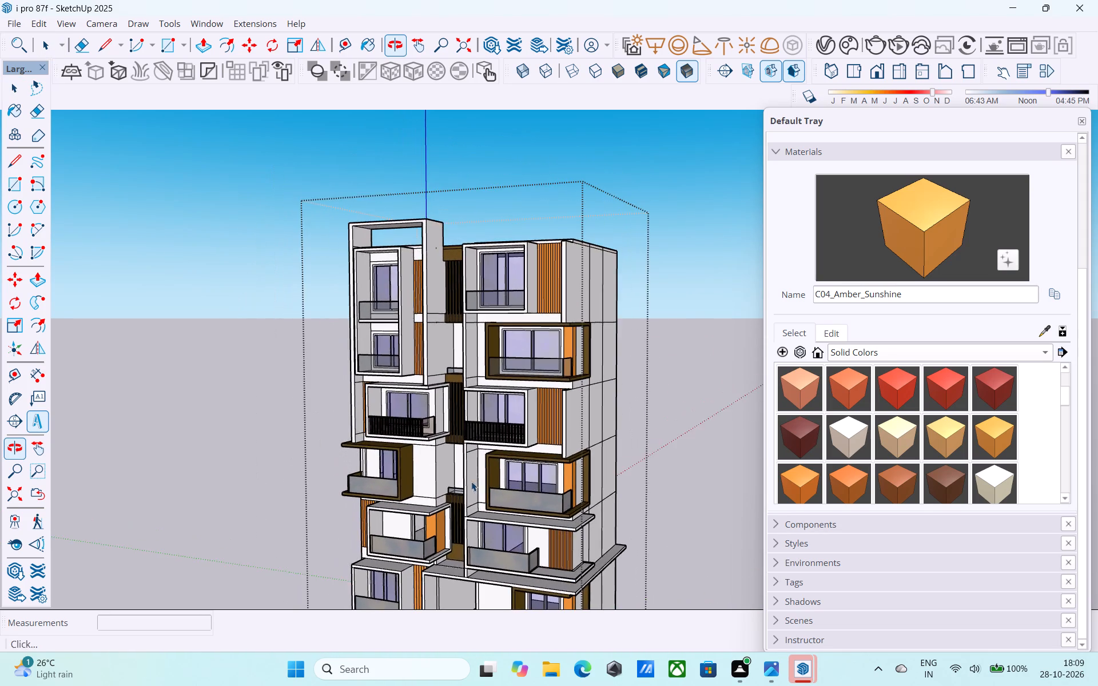
scroll(448, 461, "up", 4)
middle_click_drag(453, 466, 433, 453, "shift")
scroll(434, 458, "up", 3)
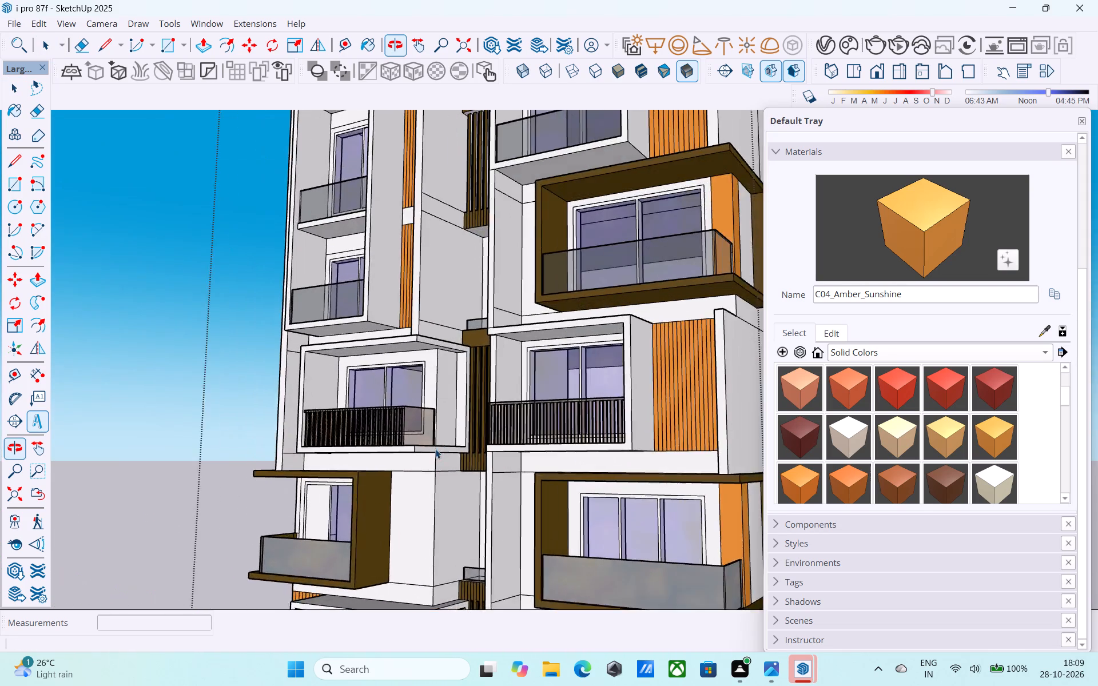
scroll(435, 449, "up", 3)
left_click(914, 233)
scroll(446, 386, "up", 3)
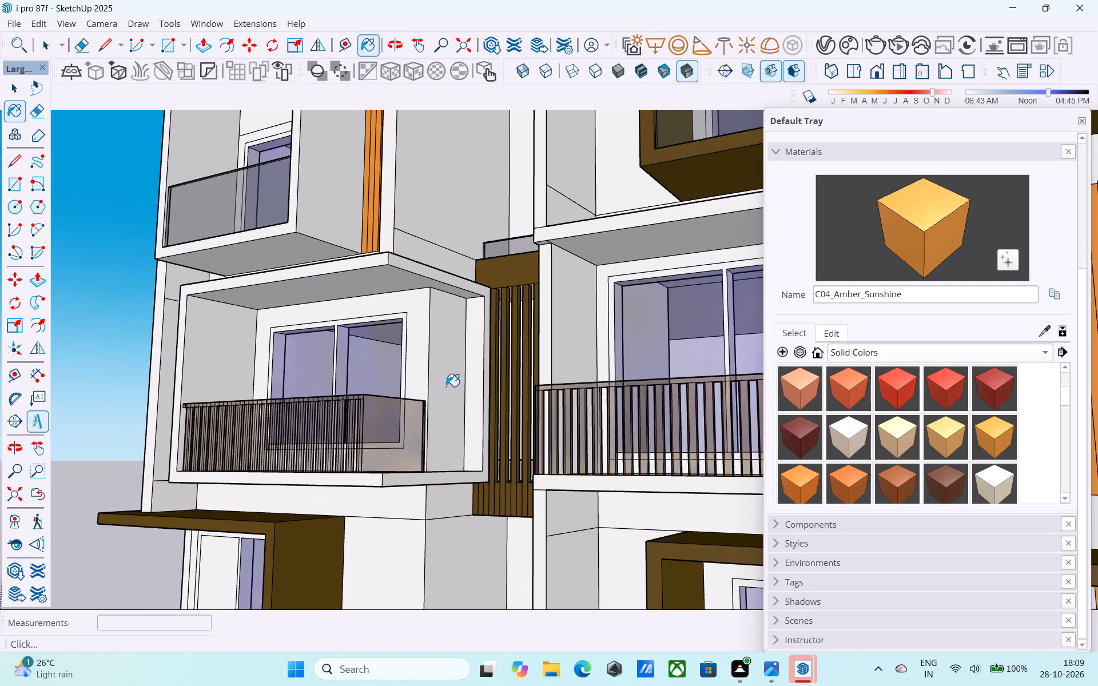
left_click(446, 386)
scroll(446, 386, "down", 10)
middle_click_drag(446, 386, 410, 385)
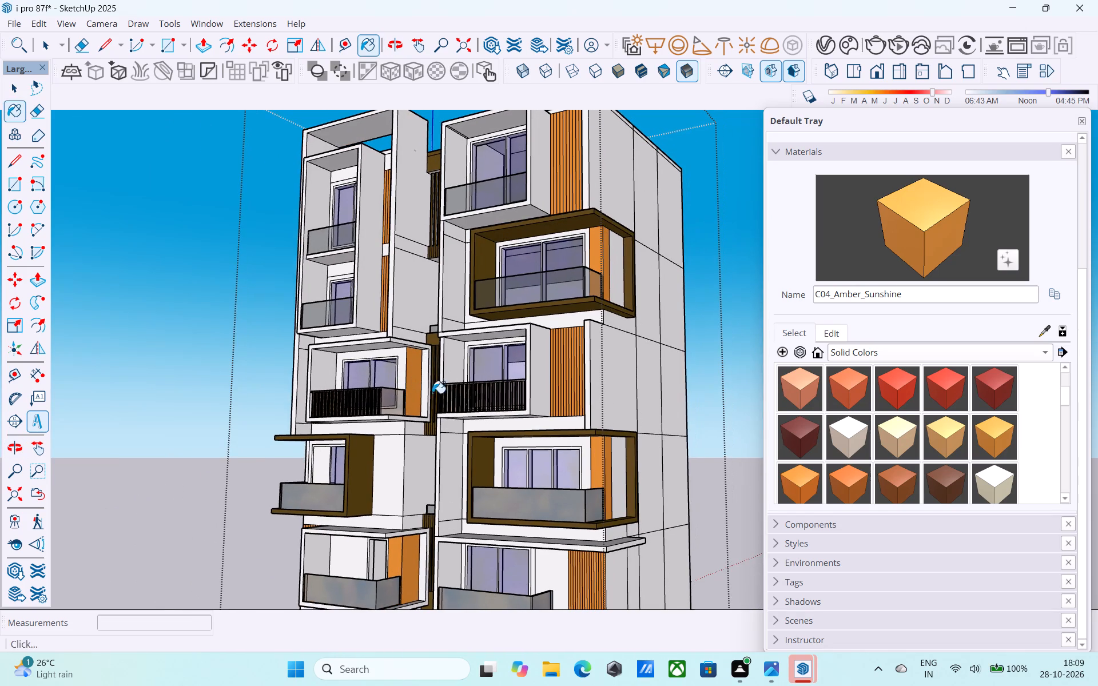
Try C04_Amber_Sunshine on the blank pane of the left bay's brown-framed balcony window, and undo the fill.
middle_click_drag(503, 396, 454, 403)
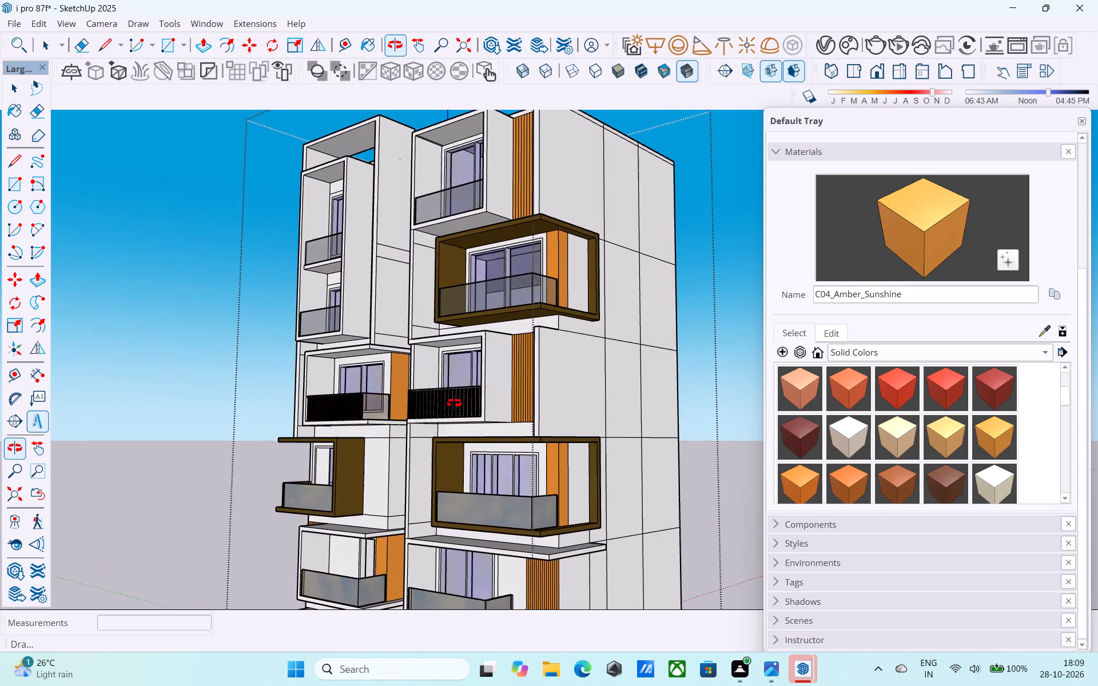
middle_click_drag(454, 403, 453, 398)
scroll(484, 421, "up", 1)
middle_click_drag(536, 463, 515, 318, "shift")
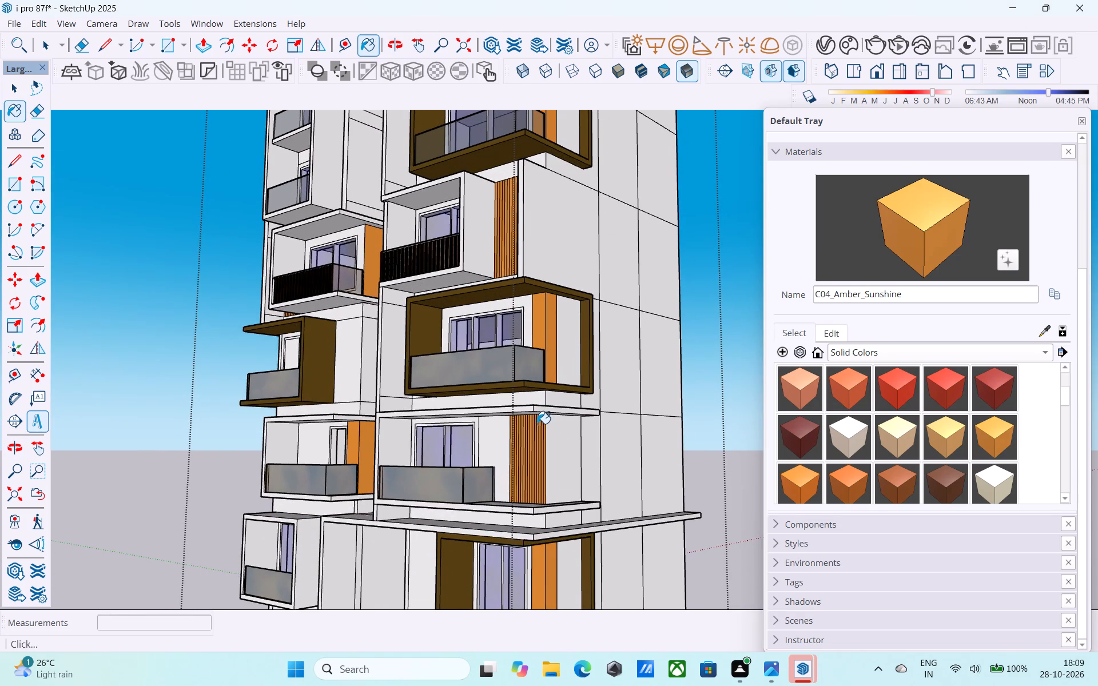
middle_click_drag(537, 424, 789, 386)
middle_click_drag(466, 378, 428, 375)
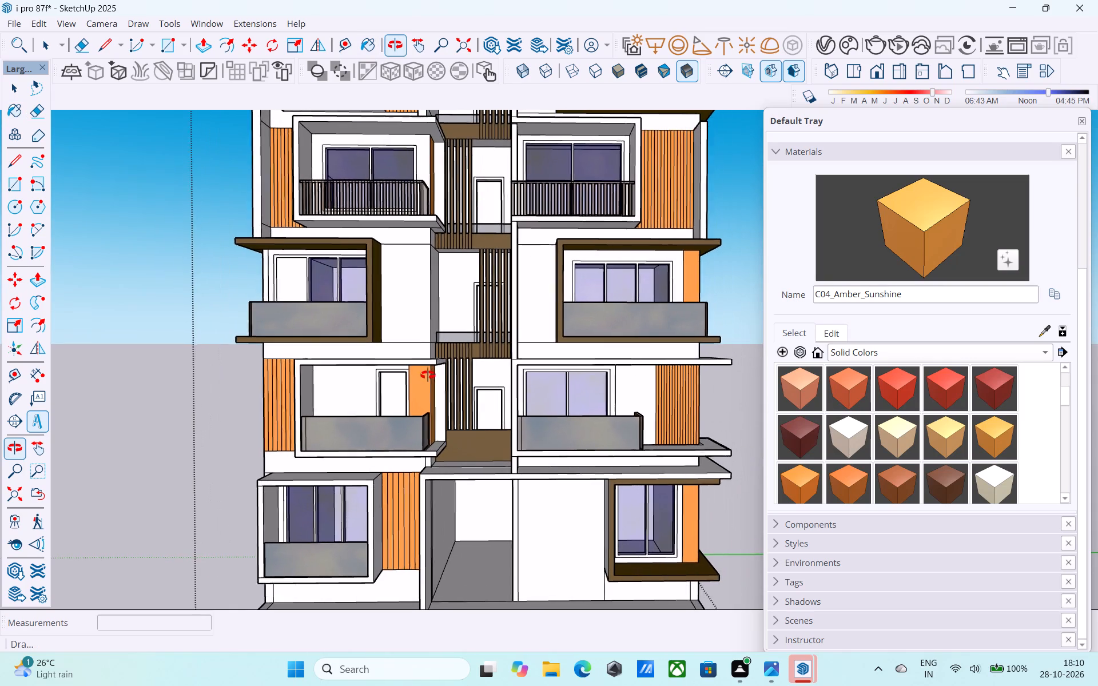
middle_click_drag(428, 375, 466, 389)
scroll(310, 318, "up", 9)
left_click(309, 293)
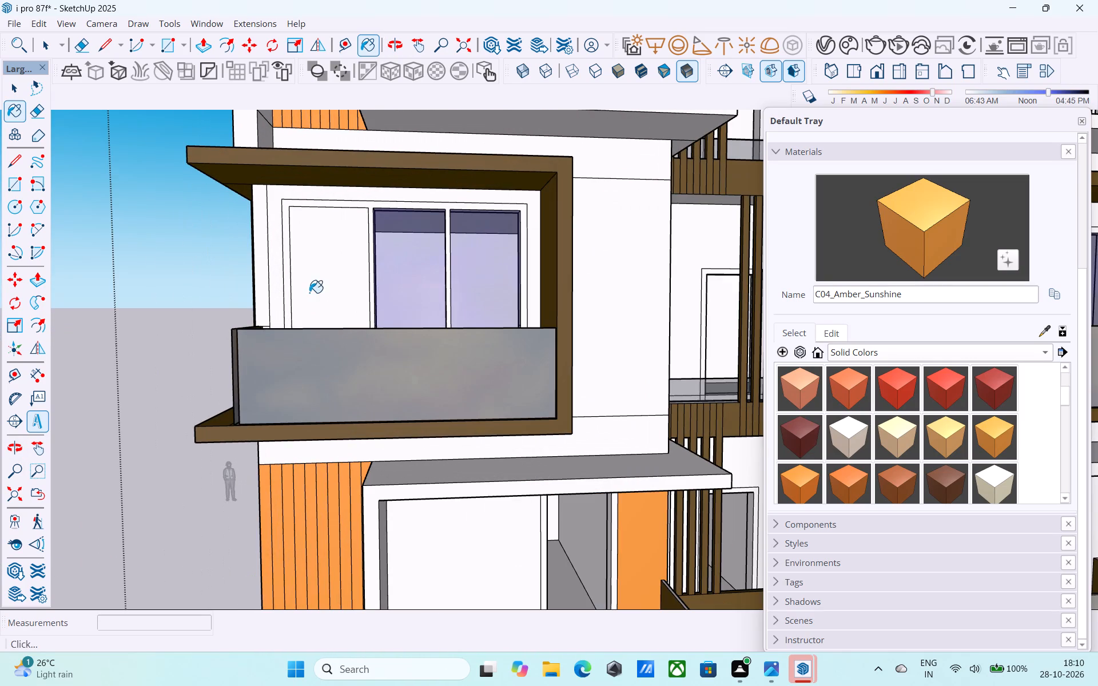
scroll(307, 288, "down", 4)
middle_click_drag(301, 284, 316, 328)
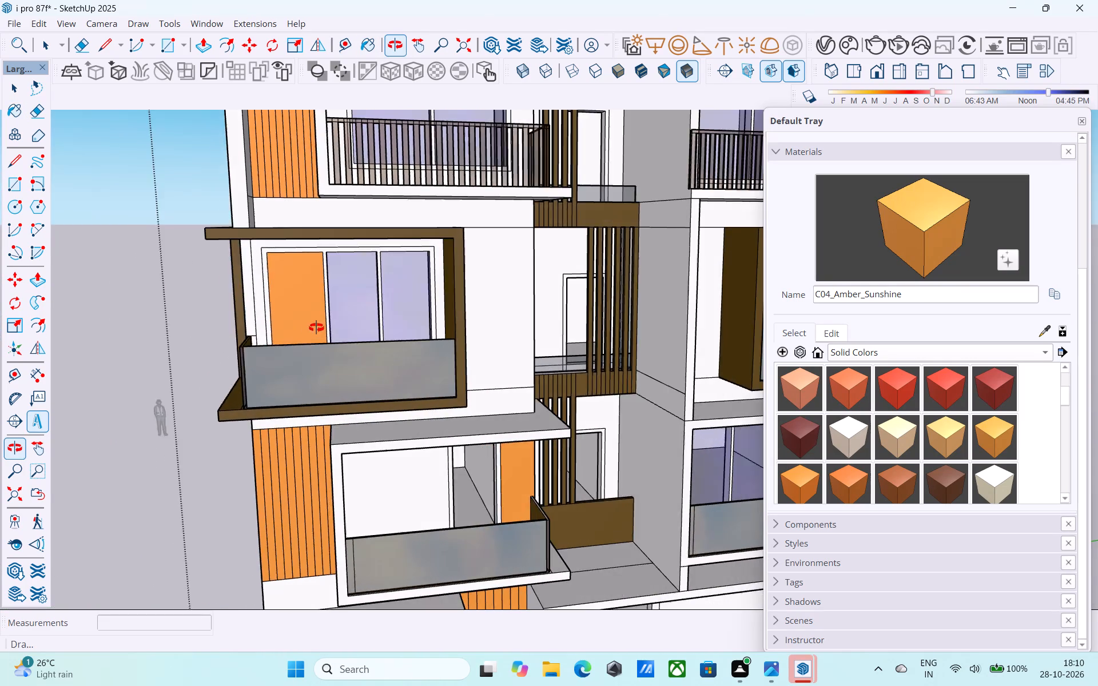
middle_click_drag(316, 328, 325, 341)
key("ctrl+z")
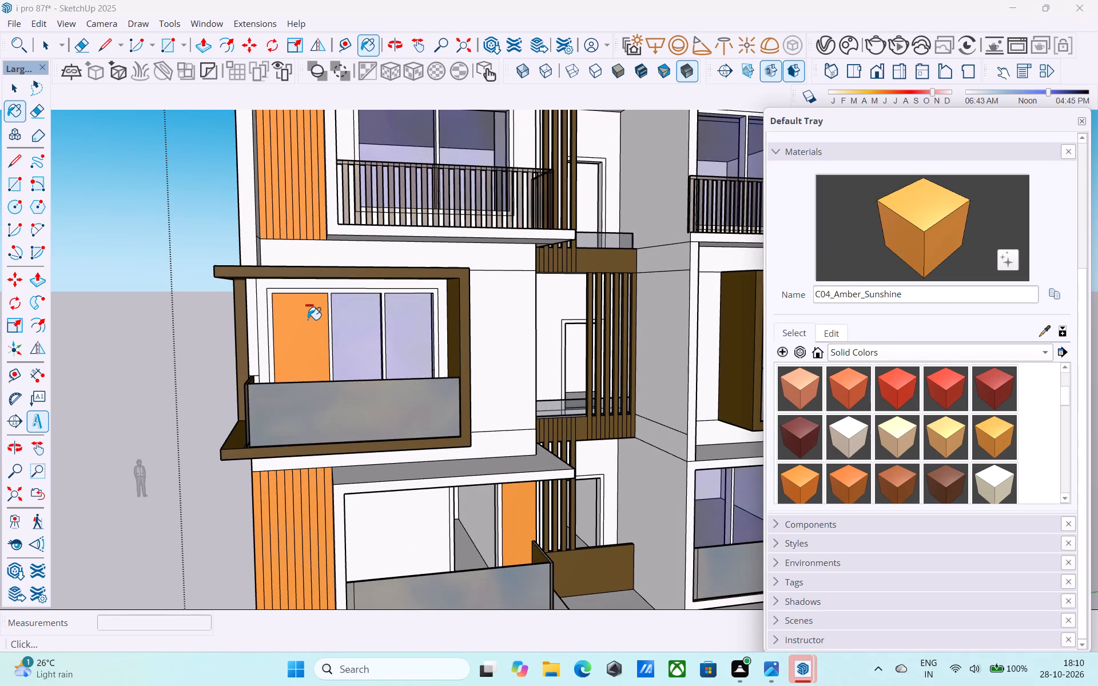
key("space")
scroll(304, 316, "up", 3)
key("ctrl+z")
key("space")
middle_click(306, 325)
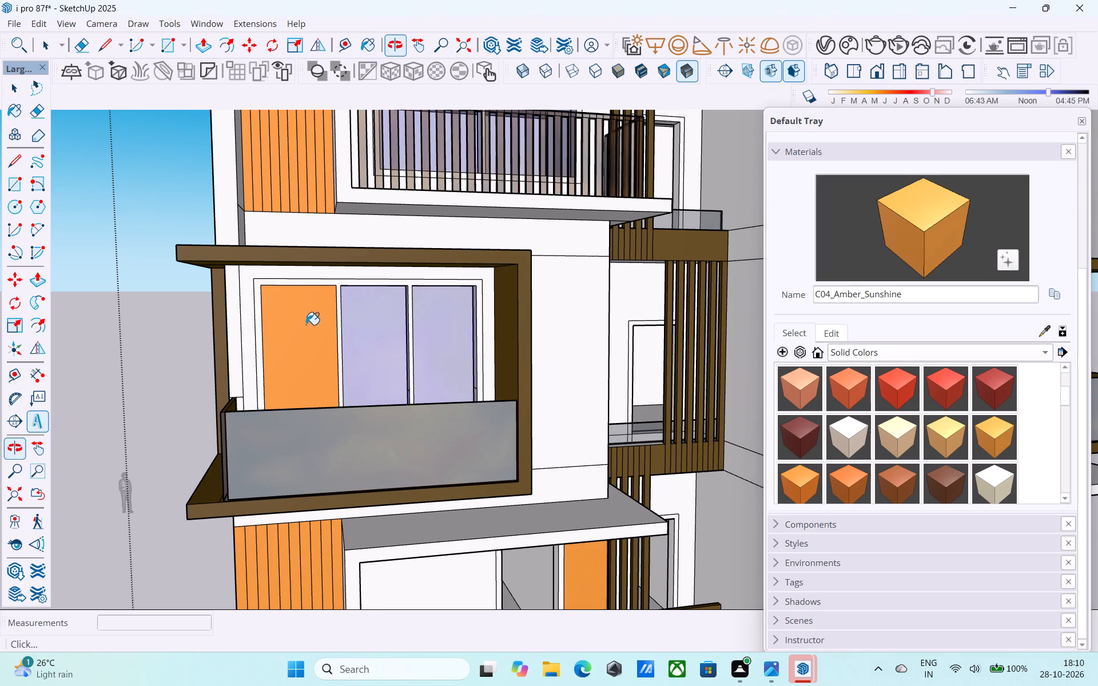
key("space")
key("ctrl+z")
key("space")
Paint the blank pane of the left bay's brown-framed balcony window with the in-model Glass_Sky Reflection_1 material.
middle_click_drag(331, 362, 359, 432)
scroll(336, 373, "up", 1)
scroll(341, 401, "down", 3)
middle_click_drag(327, 390, 316, 373)
left_click(913, 352)
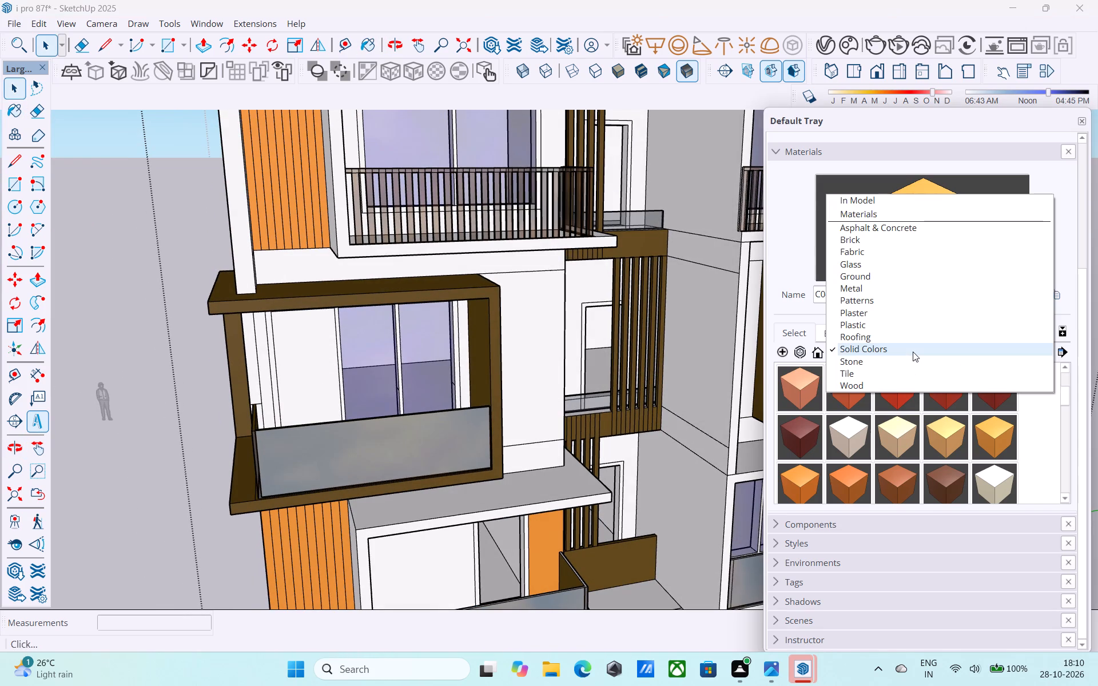
left_click(917, 194)
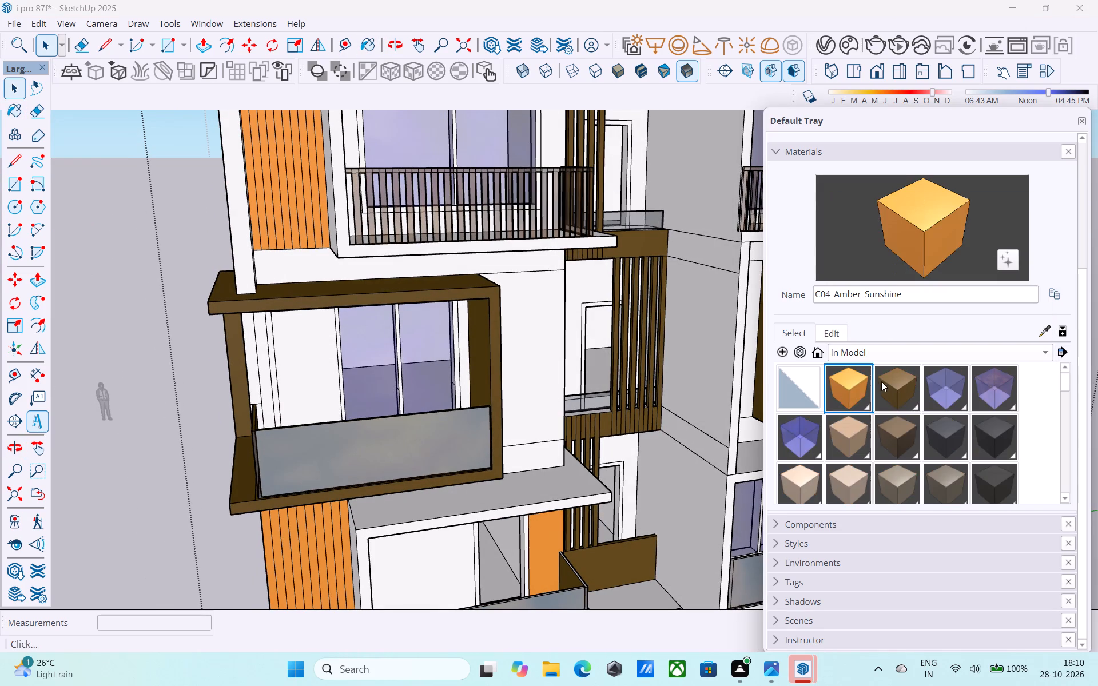
left_click(802, 443)
left_click(333, 353)
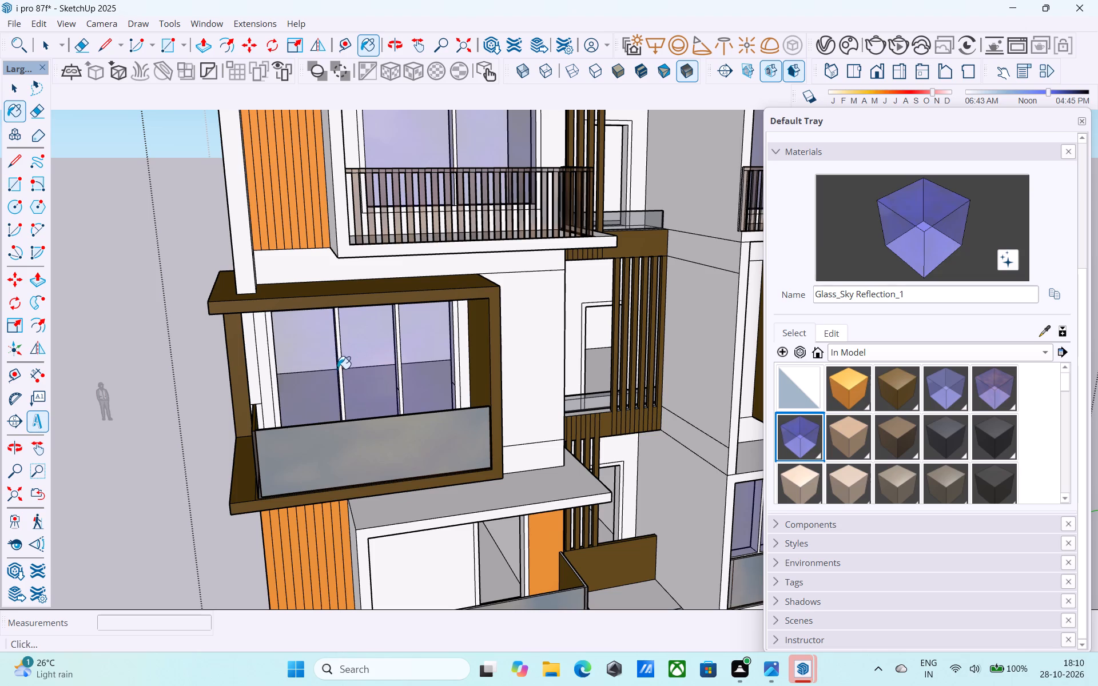
middle_click_drag(337, 378, 280, 338)
scroll(339, 342, "down", 4)
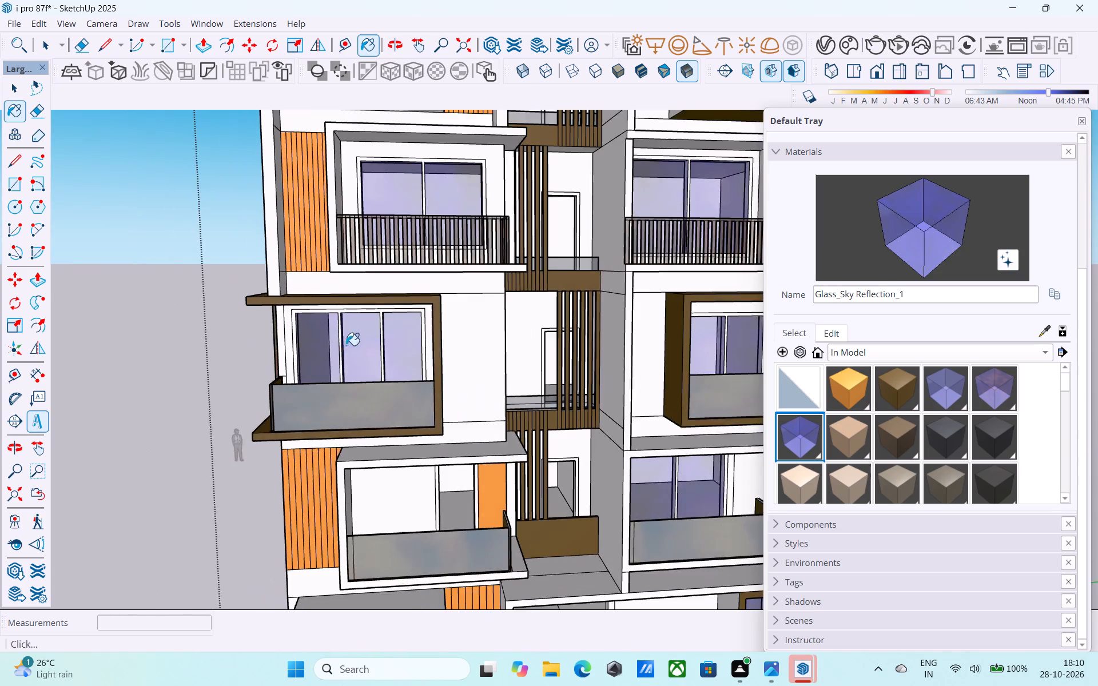
middle_click_drag(347, 349, 349, 334)
Paint the wall surfaces around the left bay's brown-framed balcony window in C04_Amber_Sunshine.
scroll(316, 340, "up", 3)
key("space")
middle_click_drag(297, 325, 620, 316)
scroll(408, 318, "up", 1, "shift")
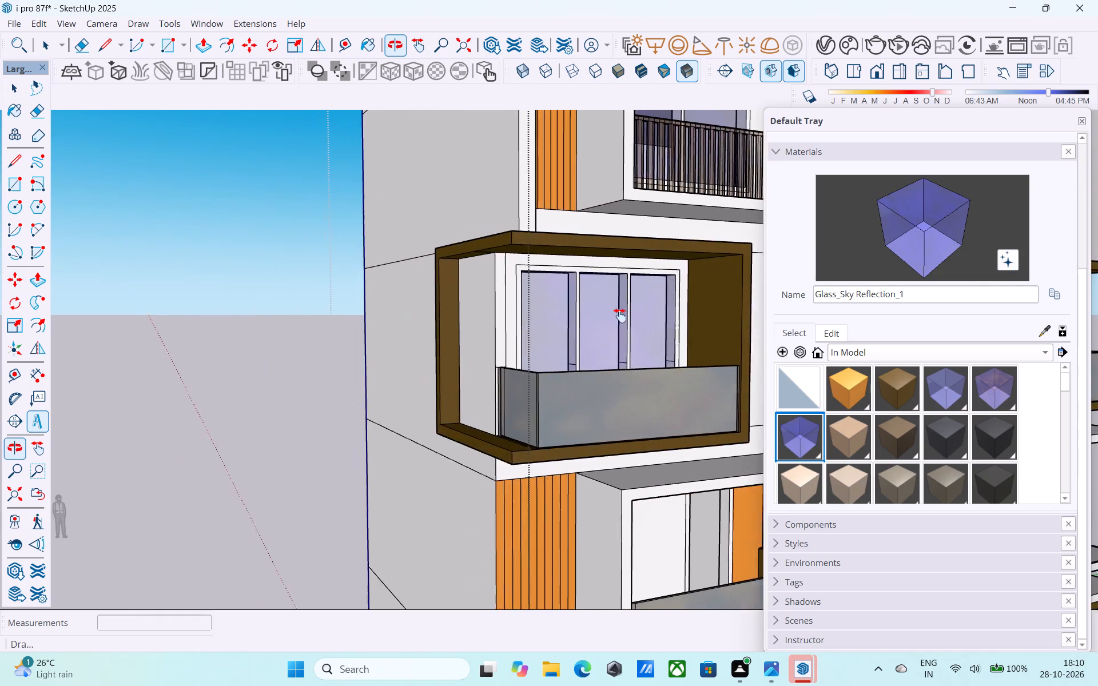
middle_click_drag(620, 316, 579, 304)
scroll(522, 299, "up", 7)
left_click(492, 278)
scroll(479, 282, "down", 5)
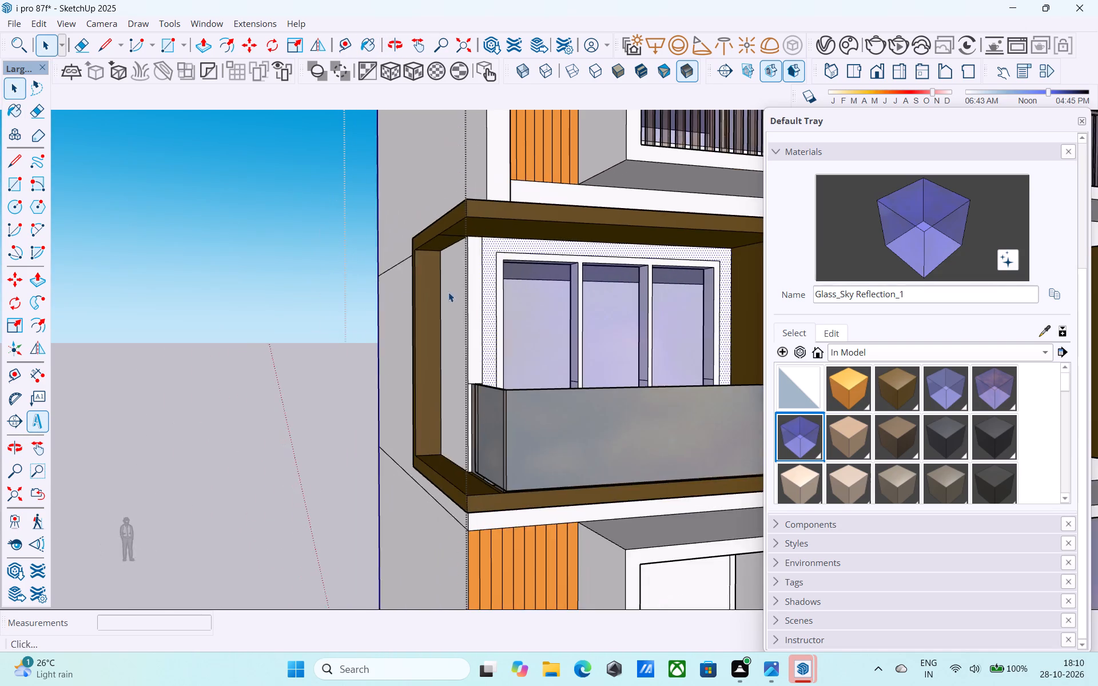
scroll(448, 292, "down", 8)
middle_click_drag(500, 291, 363, 309)
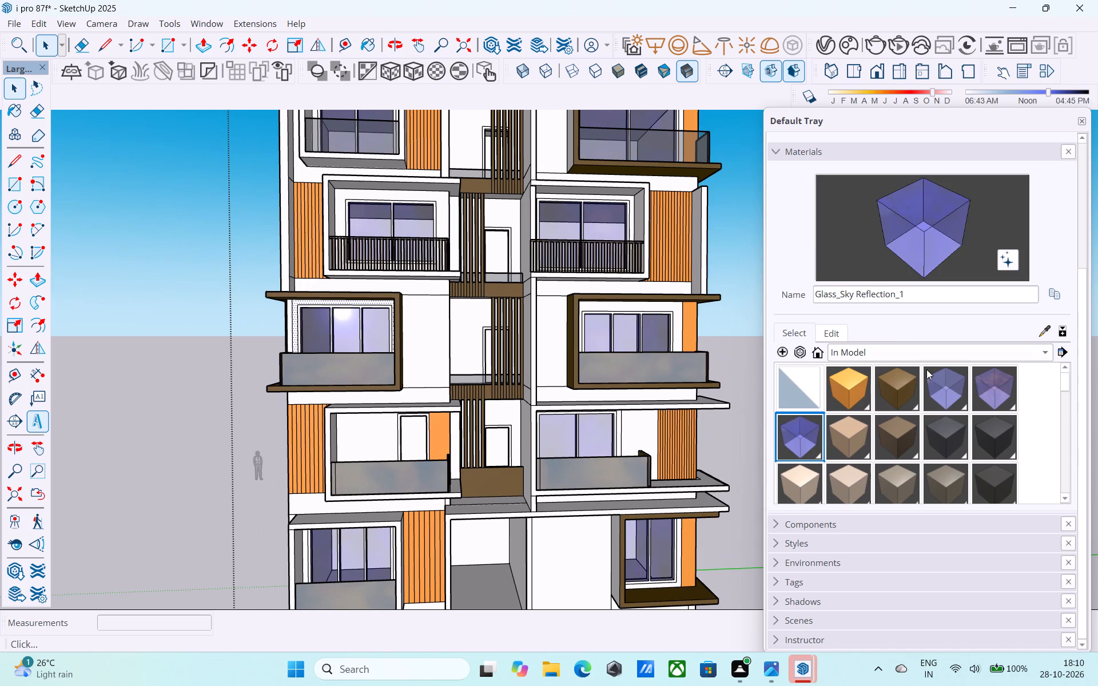
left_click(858, 384)
scroll(277, 334, "up", 10)
left_click(306, 325)
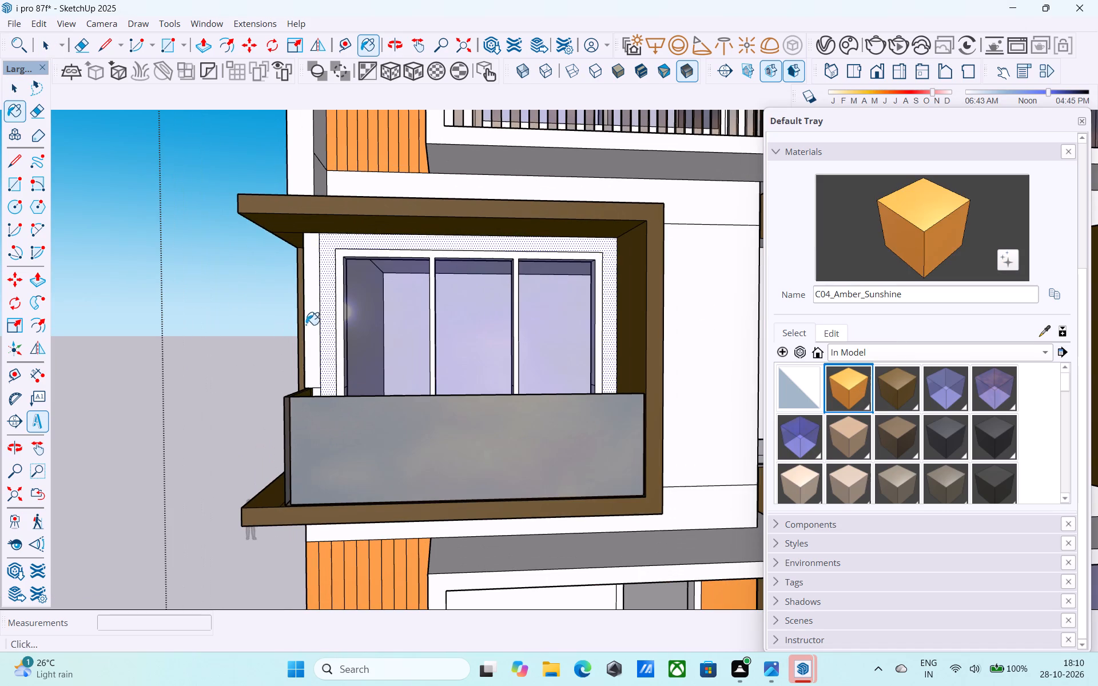
left_click(327, 318)
Save the model.
scroll(326, 320, "down", 10)
middle_click_drag(328, 324, 228, 329)
scroll(232, 323, "down", 4)
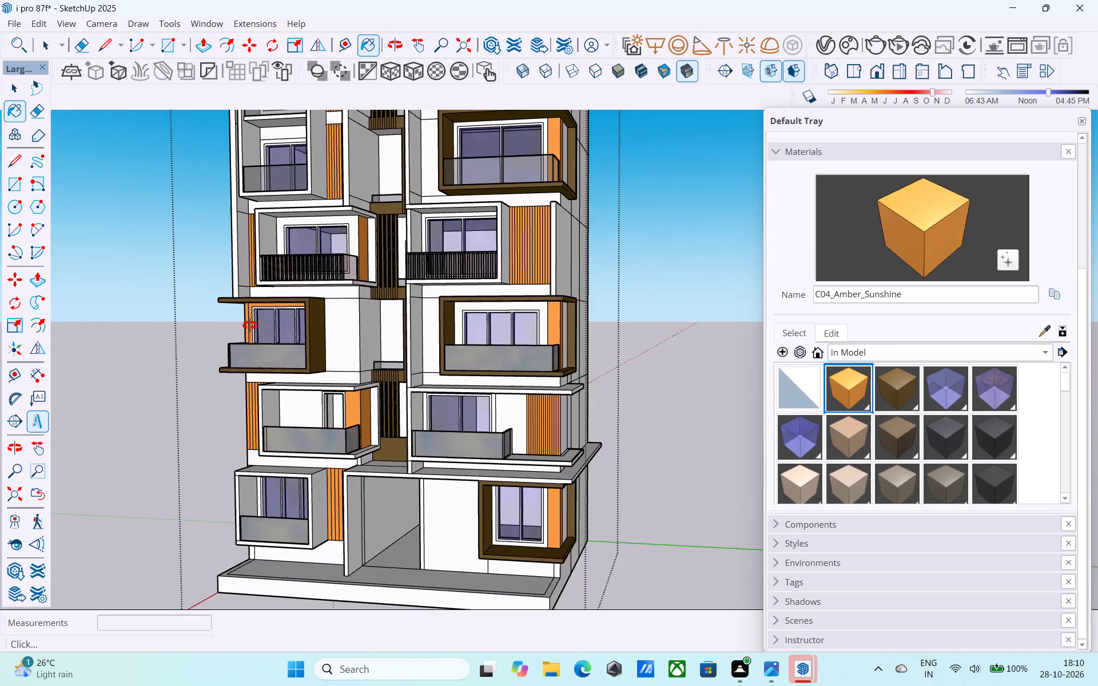
middle_click_drag(250, 325, 270, 342)
key("space")
key("ctrl+s")
key("space")
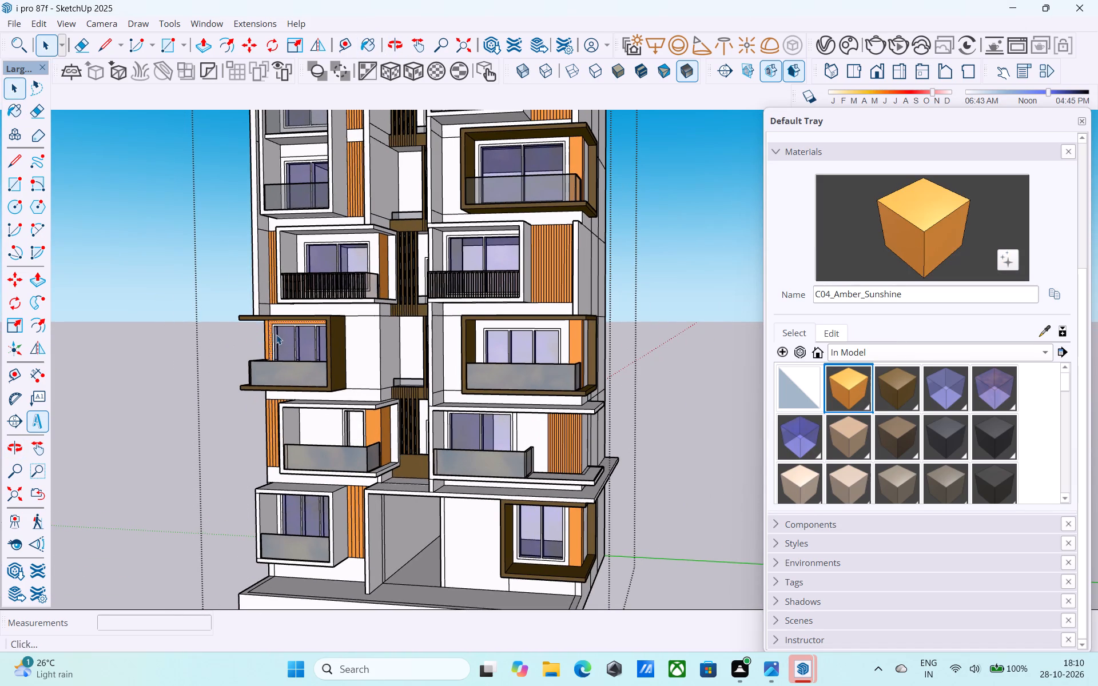
Erase the stray horizontal line across the left bay's tall outer frame, between its two upper balconies.
scroll(276, 334, "down", 4)
middle_click_drag(276, 334, 359, 401)
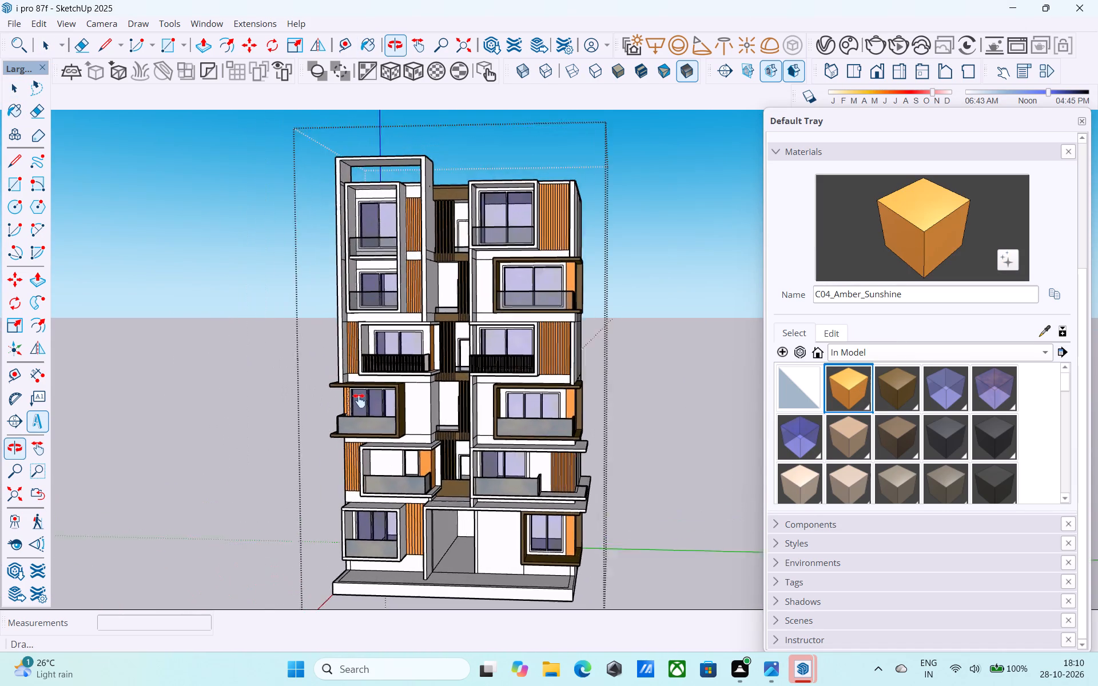
middle_click_drag(359, 401, 316, 393)
scroll(340, 298, "up", 3)
scroll(320, 256, "up", 7)
middle_click_drag(294, 250, 232, 292)
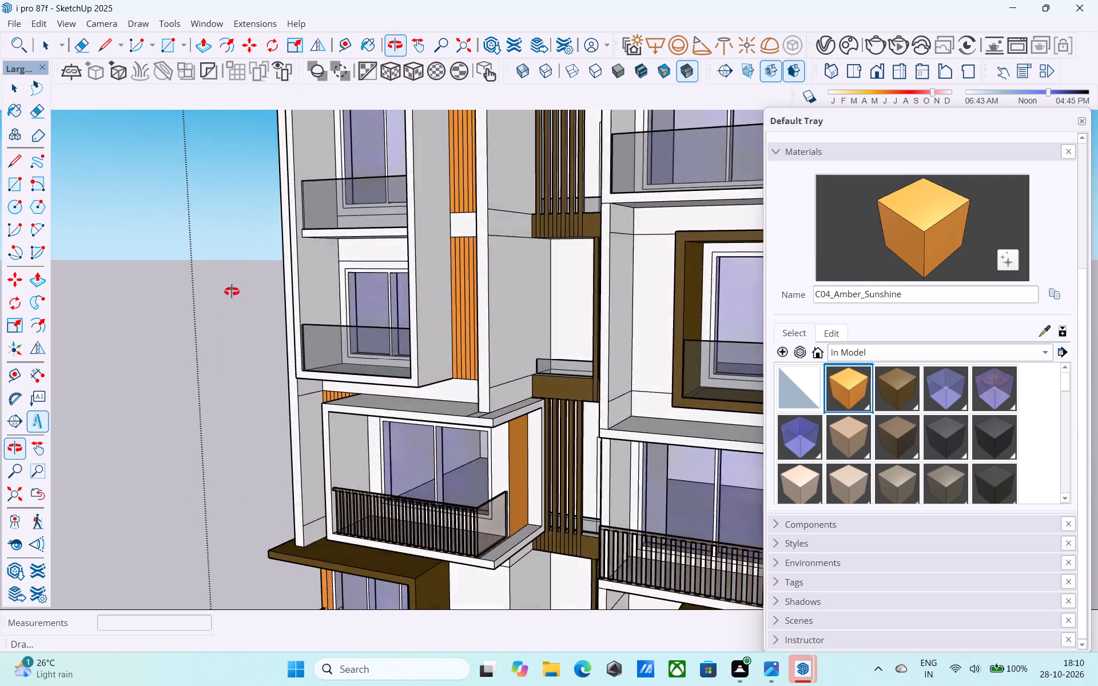
middle_click_drag(232, 292, 421, 294)
scroll(268, 281, "up", 12)
middle_click_drag(247, 261, 243, 261)
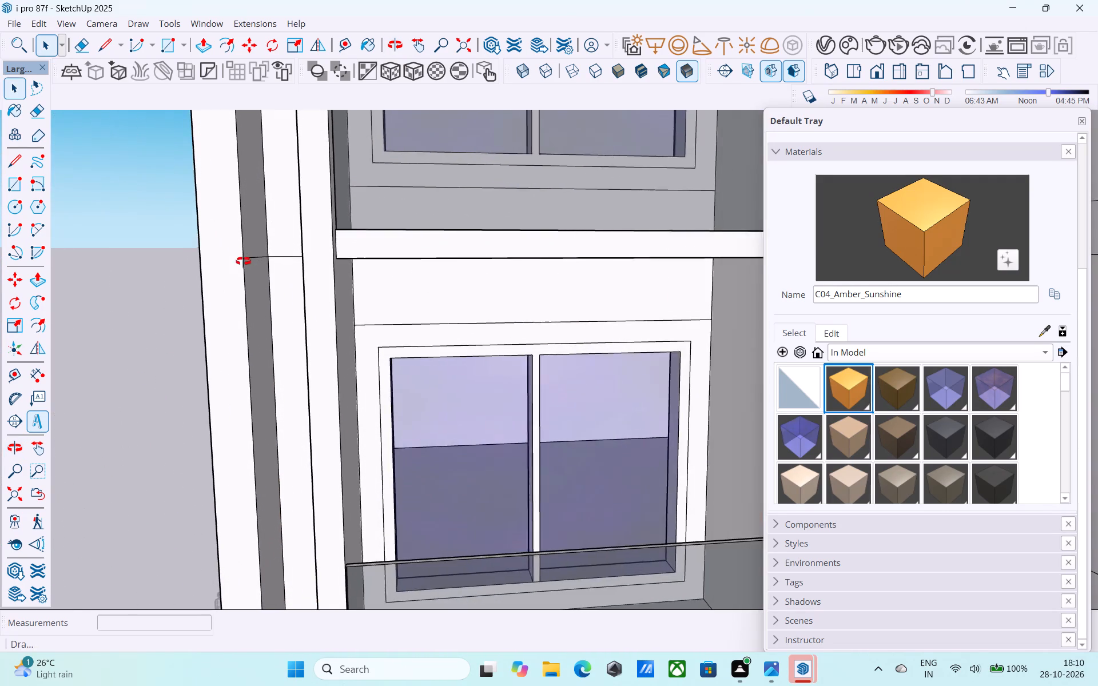
middle_click_drag(243, 261, 233, 264)
scroll(252, 258, "up", 5)
key("e")
left_click(252, 258)
left_click_drag(266, 252, 261, 253)
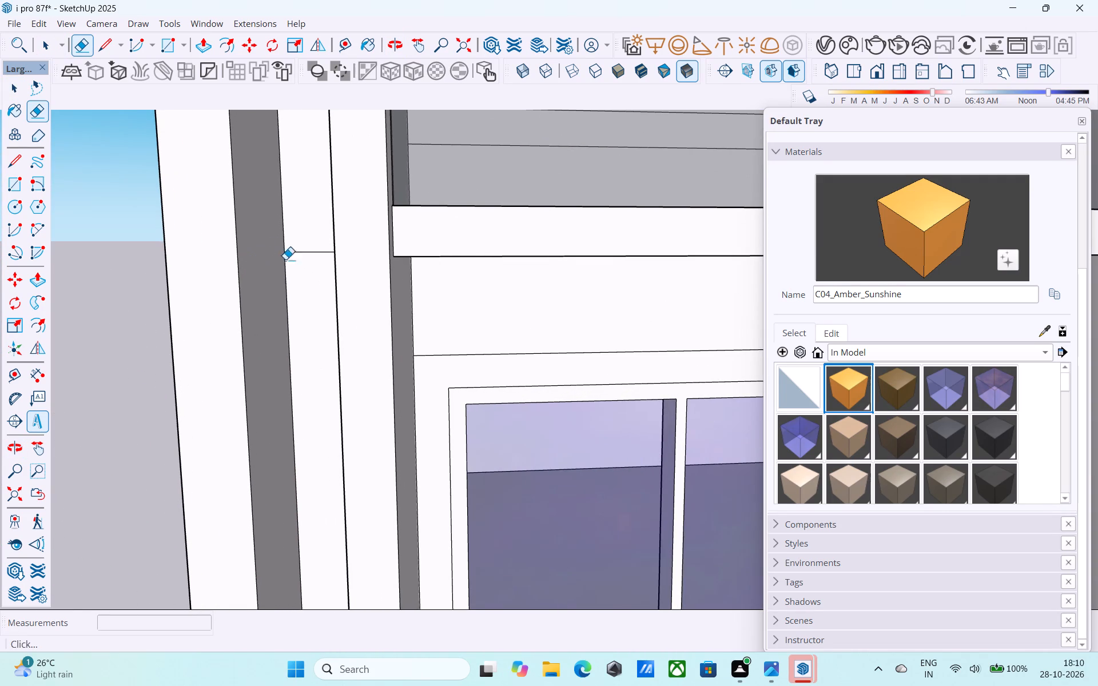
left_click_drag(313, 246, 315, 257)
Erase the stray lines on the left bay's tall outer frame beside the slatted amber panel of the bar-railing balcony.
scroll(312, 260, "down", 14)
middle_click_drag(332, 431, 338, 282)
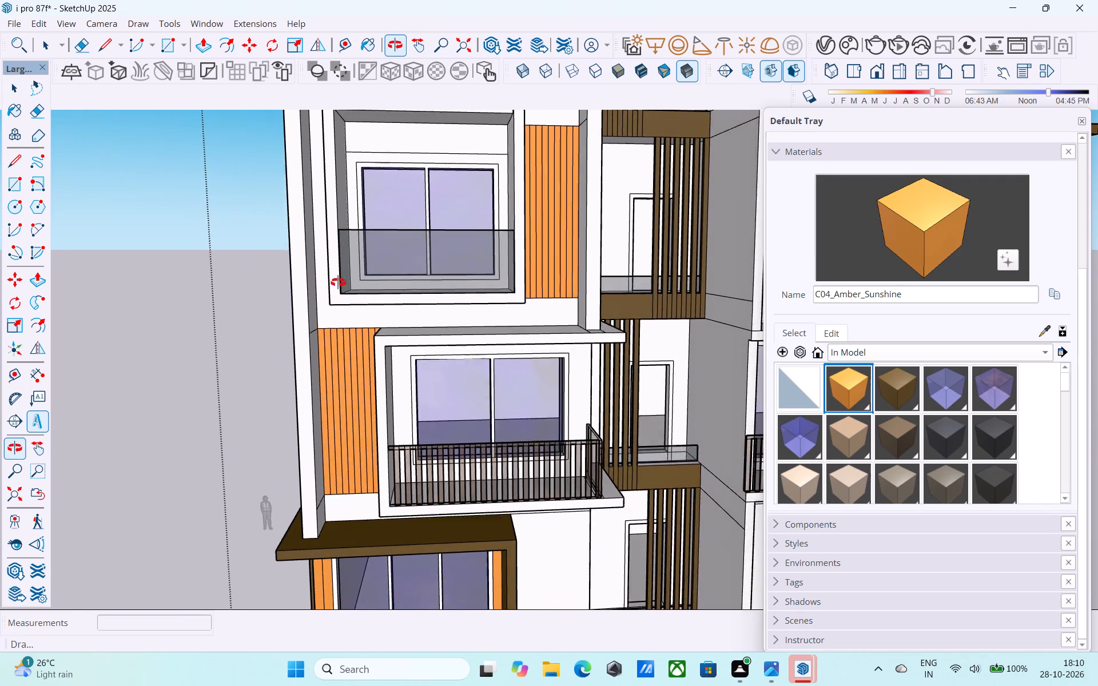
middle_click_drag(338, 282, 283, 266)
scroll(332, 360, "up", 8)
left_click(312, 304)
scroll(314, 281, "down", 5)
middle_click_drag(349, 436, 299, 268, "shift")
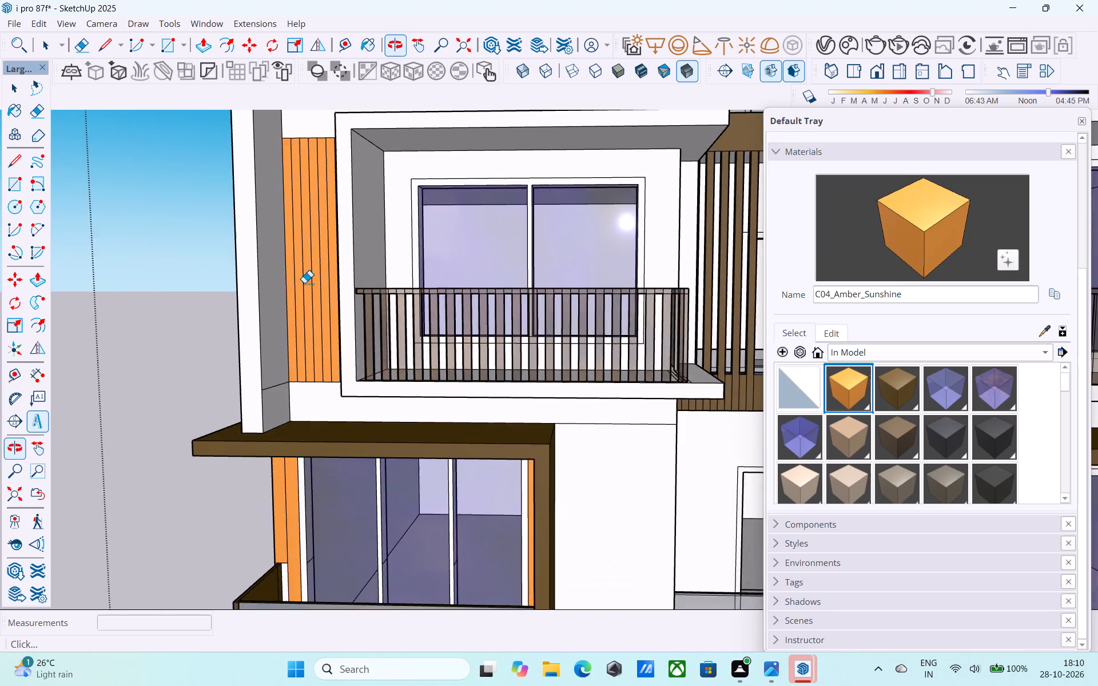
scroll(284, 378, "up", 6)
left_click_drag(276, 392, 271, 368)
scroll(270, 364, "down", 9)
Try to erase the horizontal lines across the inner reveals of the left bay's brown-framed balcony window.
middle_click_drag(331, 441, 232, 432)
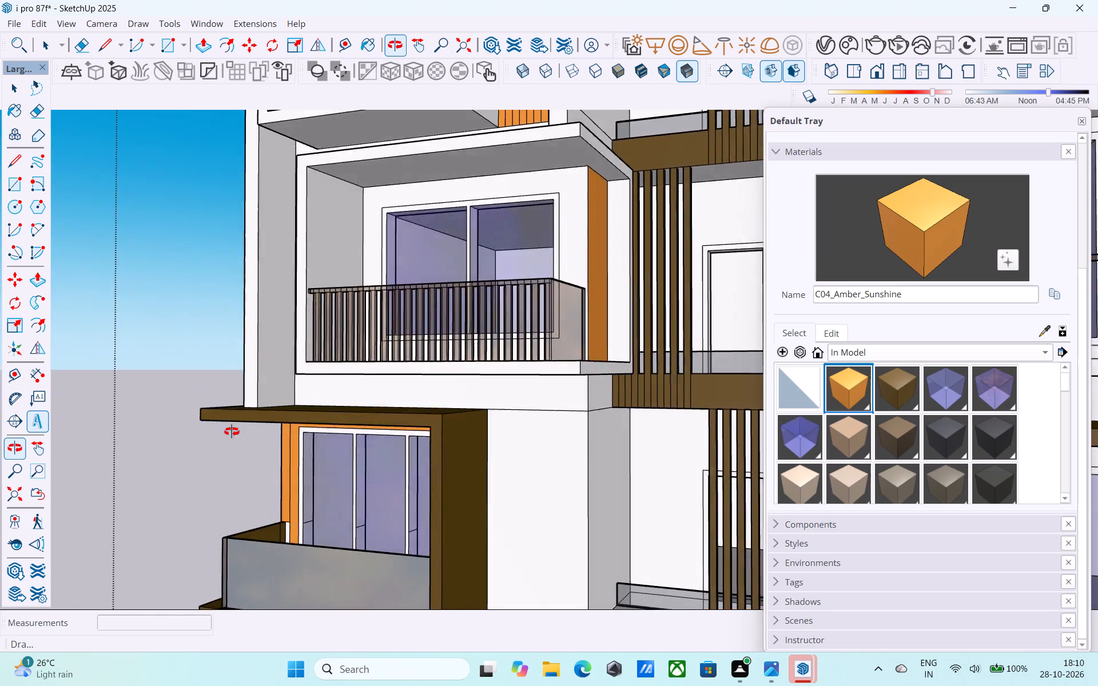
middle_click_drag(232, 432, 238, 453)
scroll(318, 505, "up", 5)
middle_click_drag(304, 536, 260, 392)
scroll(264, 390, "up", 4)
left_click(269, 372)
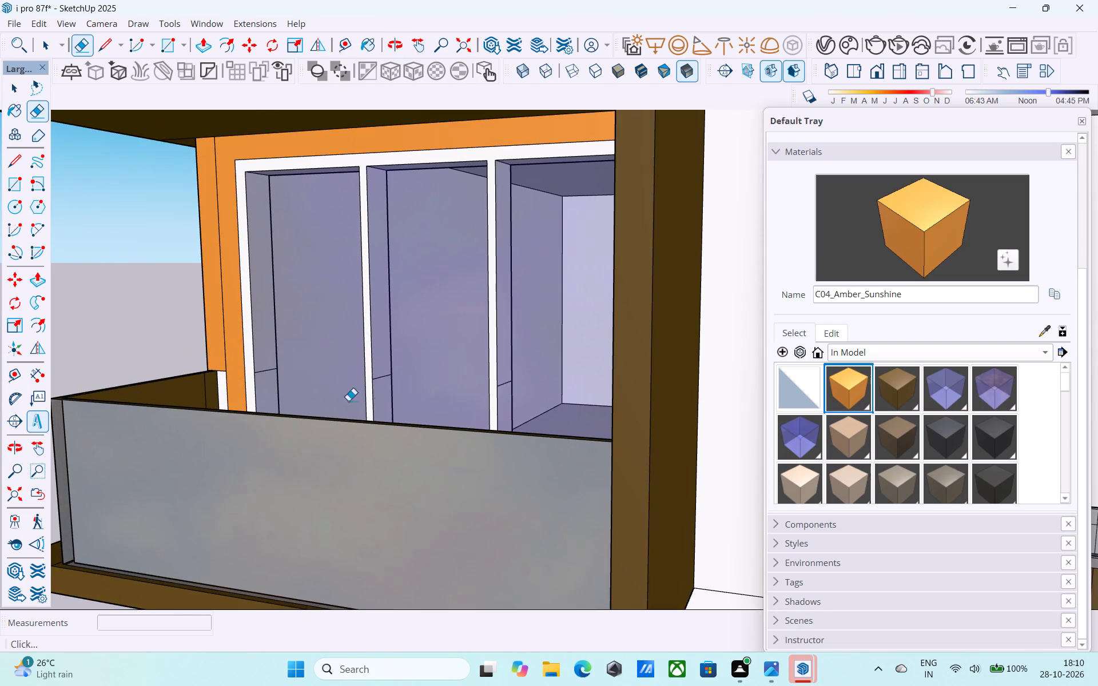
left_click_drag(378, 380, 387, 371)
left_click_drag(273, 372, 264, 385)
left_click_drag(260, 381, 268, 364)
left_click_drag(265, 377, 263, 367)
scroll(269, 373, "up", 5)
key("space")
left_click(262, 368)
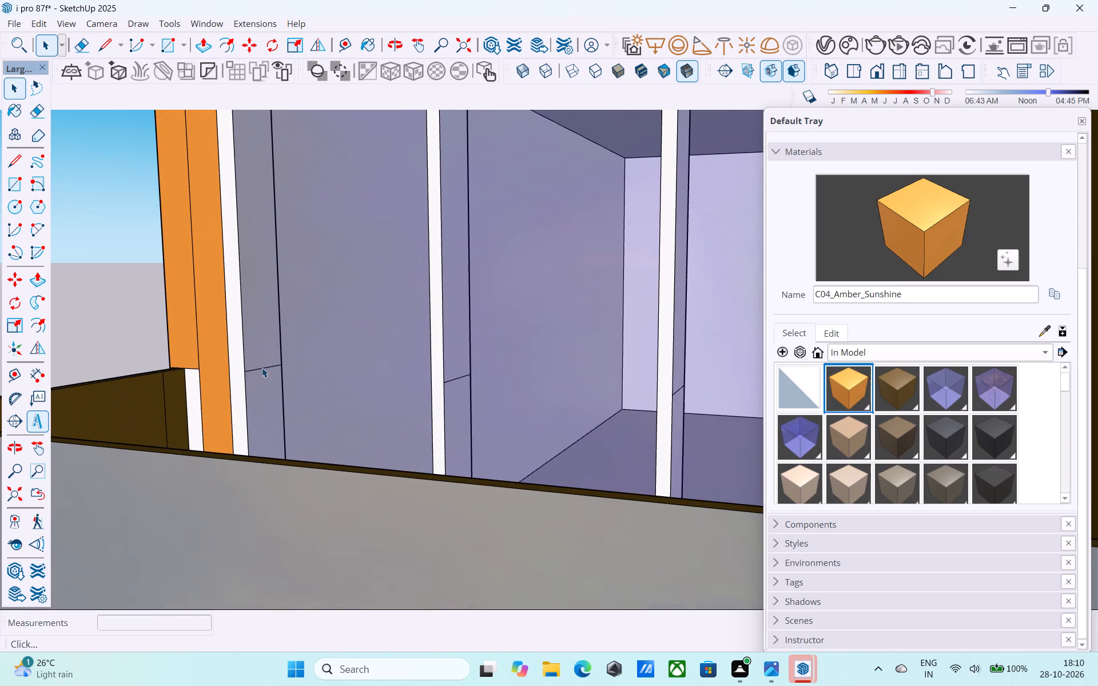
Erase the stray floor-level lines on the right bay's front and side wall just below the brown-framed second-floor balcony.
scroll(264, 368, "down", 20)
scroll(264, 368, "down", 8)
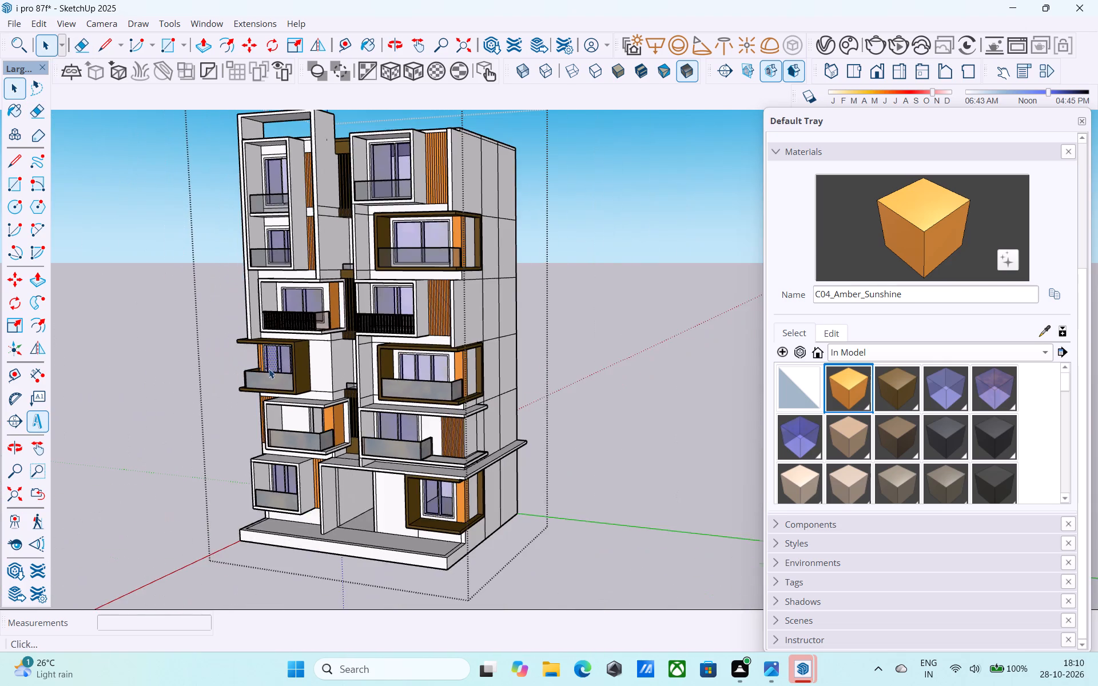
scroll(269, 369, "down", 1)
middle_click_drag(339, 396, 321, 383)
scroll(339, 395, "up", 9)
middle_click_drag(348, 396, 428, 384)
scroll(474, 352, "up", 3)
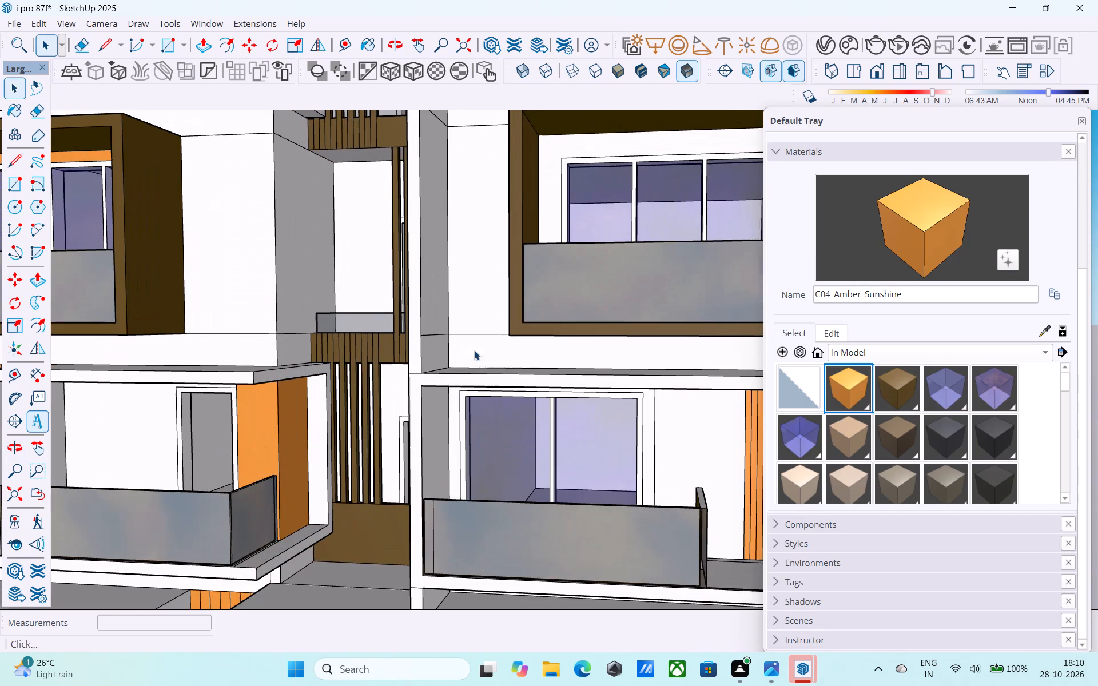
scroll(474, 350, "up", 1)
key("e")
left_click_drag(480, 345, 469, 319)
middle_click_drag(468, 319, 434, 326)
scroll(428, 333, "up", 3)
left_click_drag(424, 334, 431, 357)
scroll(447, 349, "down", 4)
Erase the stray horizontal lines on the right bay's recessed wall and side return at the top of the second-floor brown frame.
middle_click_drag(446, 348, 424, 462)
left_click_drag(446, 263, 453, 249)
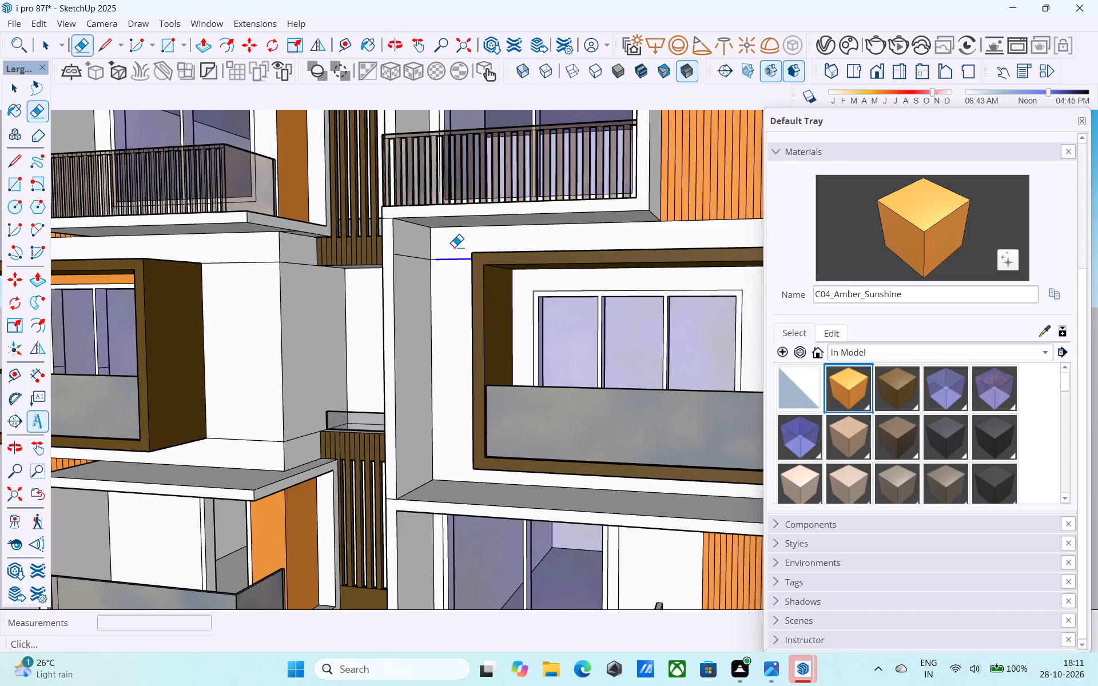
left_click_drag(420, 261, 415, 257)
scroll(444, 265, "up", 12)
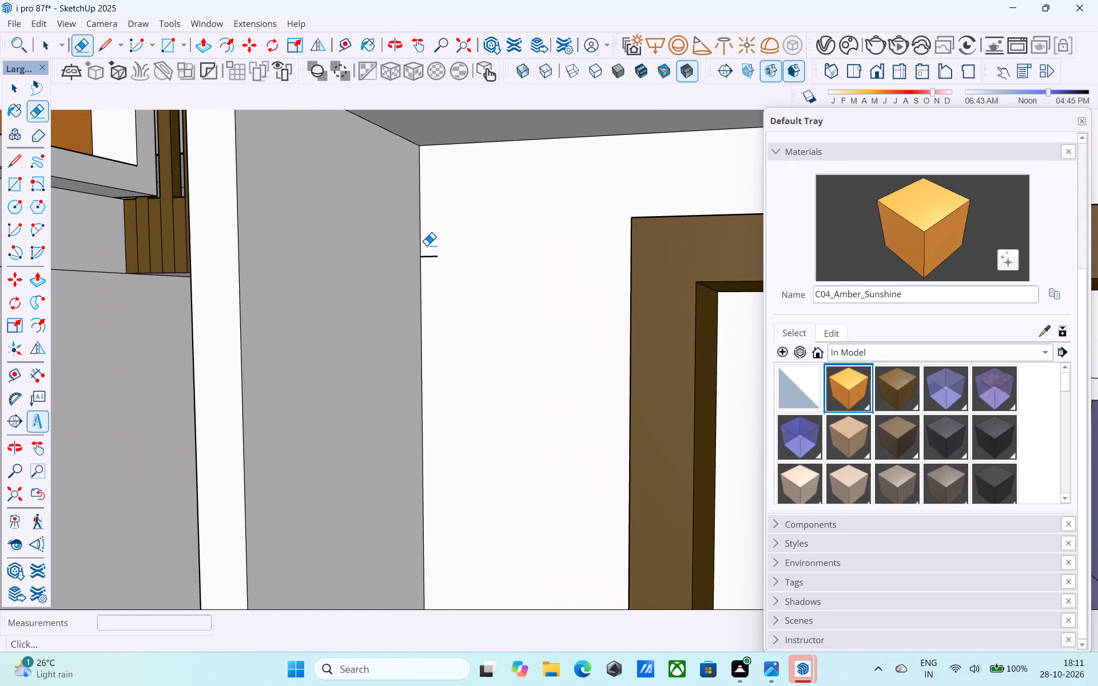
left_click_drag(429, 250, 432, 260)
scroll(426, 304, "down", 13)
Erase the upper and lower stray horizontal lines on the left bay's front and side wall beside the brown-framed balcony.
scroll(293, 316, "up", 4)
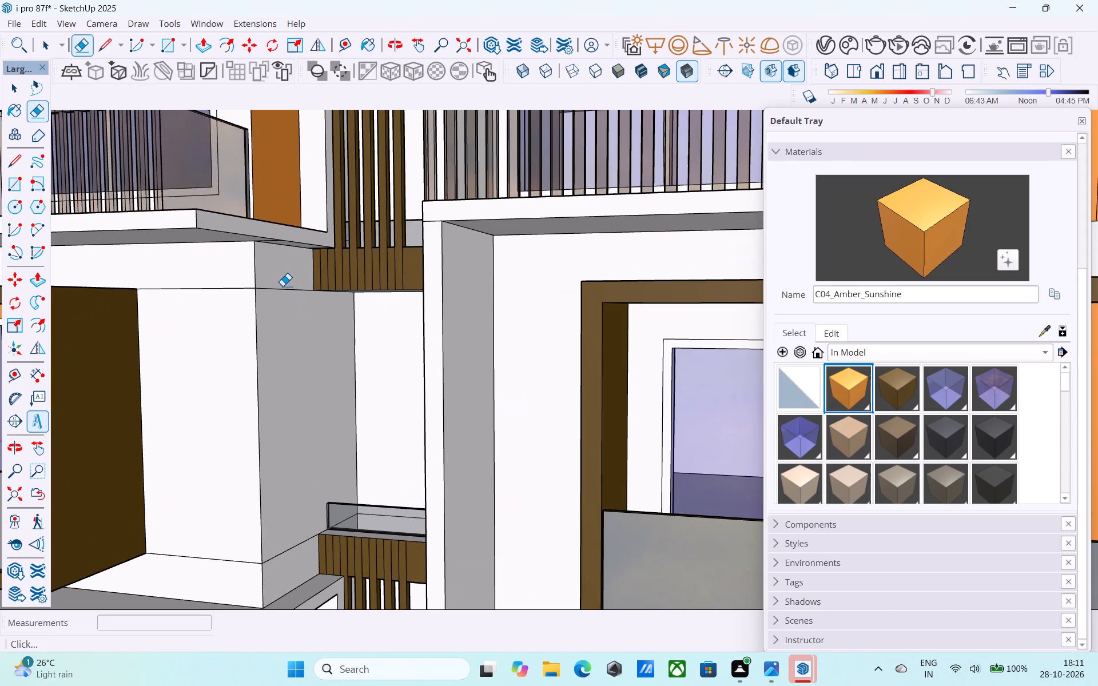
left_click_drag(283, 286, 284, 305)
left_click_drag(222, 282, 224, 296)
middle_click_drag(247, 418, 225, 377)
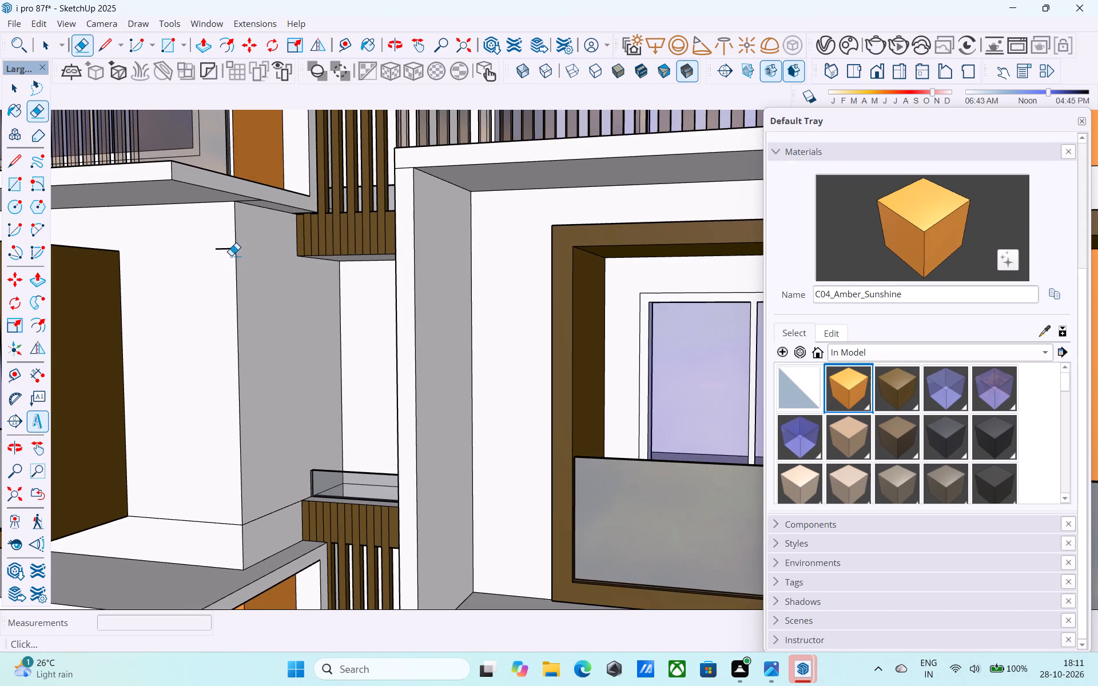
left_click(228, 251)
left_click_drag(188, 502, 194, 532)
left_click_drag(255, 516, 258, 541)
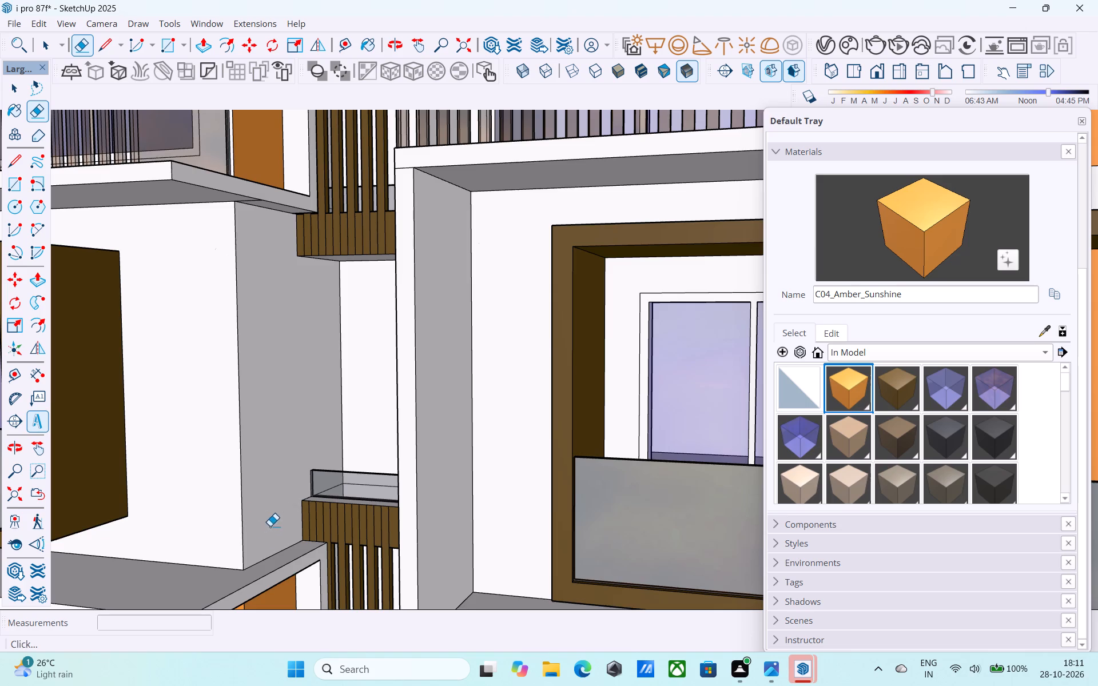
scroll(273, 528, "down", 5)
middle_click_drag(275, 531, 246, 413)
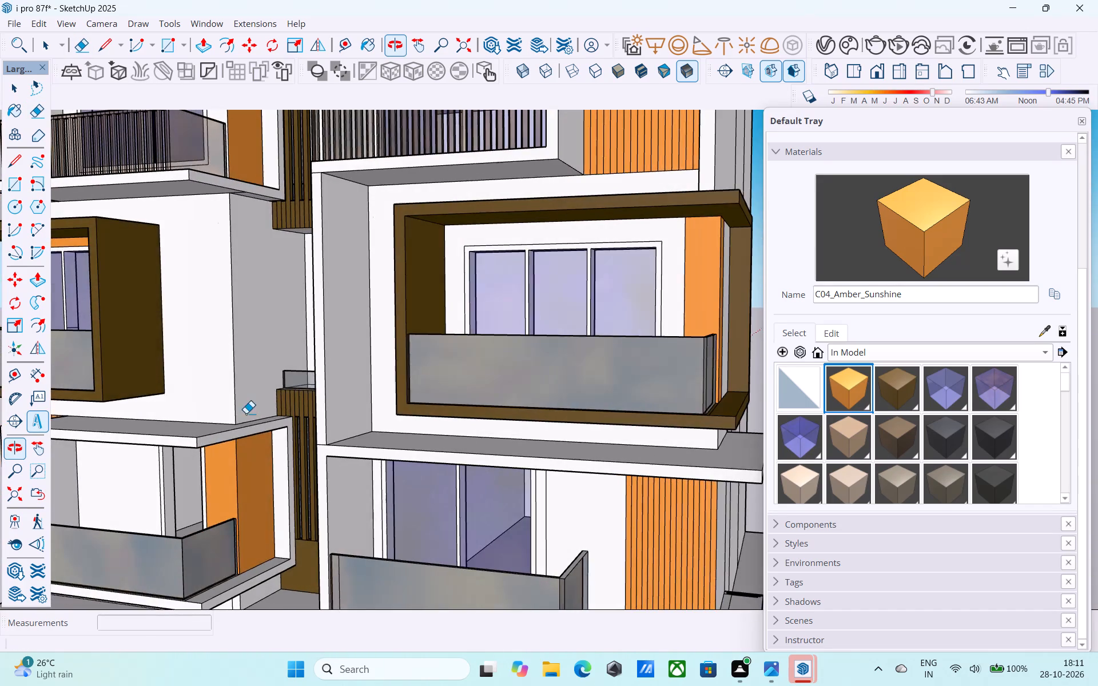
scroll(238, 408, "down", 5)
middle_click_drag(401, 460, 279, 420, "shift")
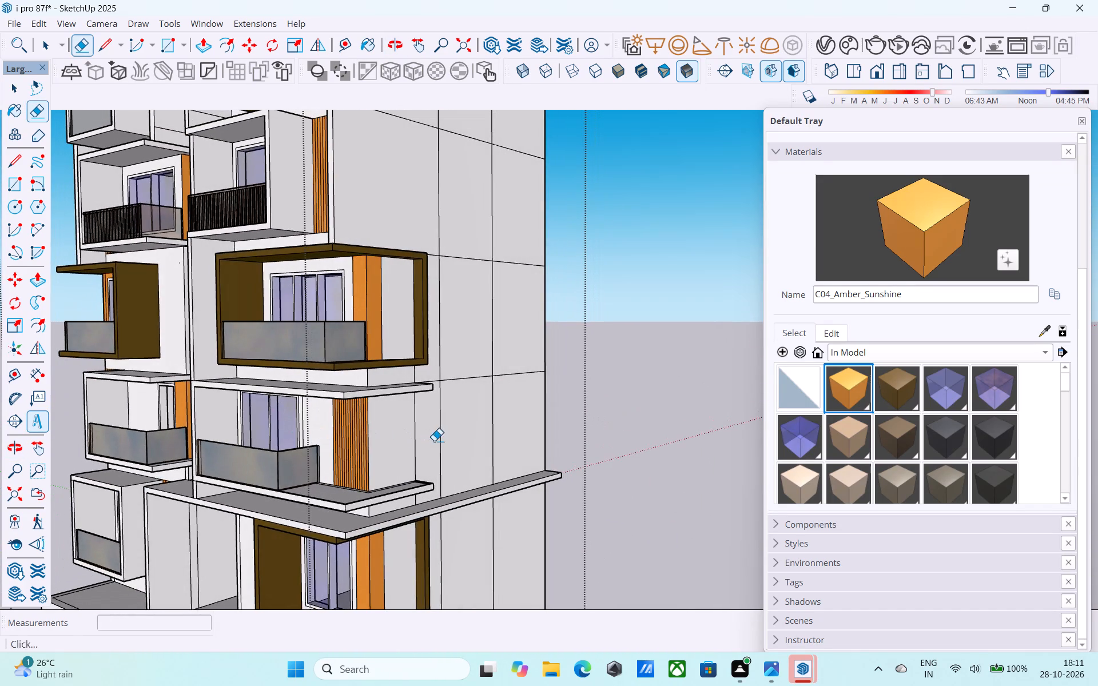
Draw a line about 18' 3" long across the right side wall, from the slab end below the second-floor brown frame to the far edge.
scroll(439, 438, "down", 1)
middle_click_drag(432, 435, 317, 463)
scroll(417, 473, "down", 4)
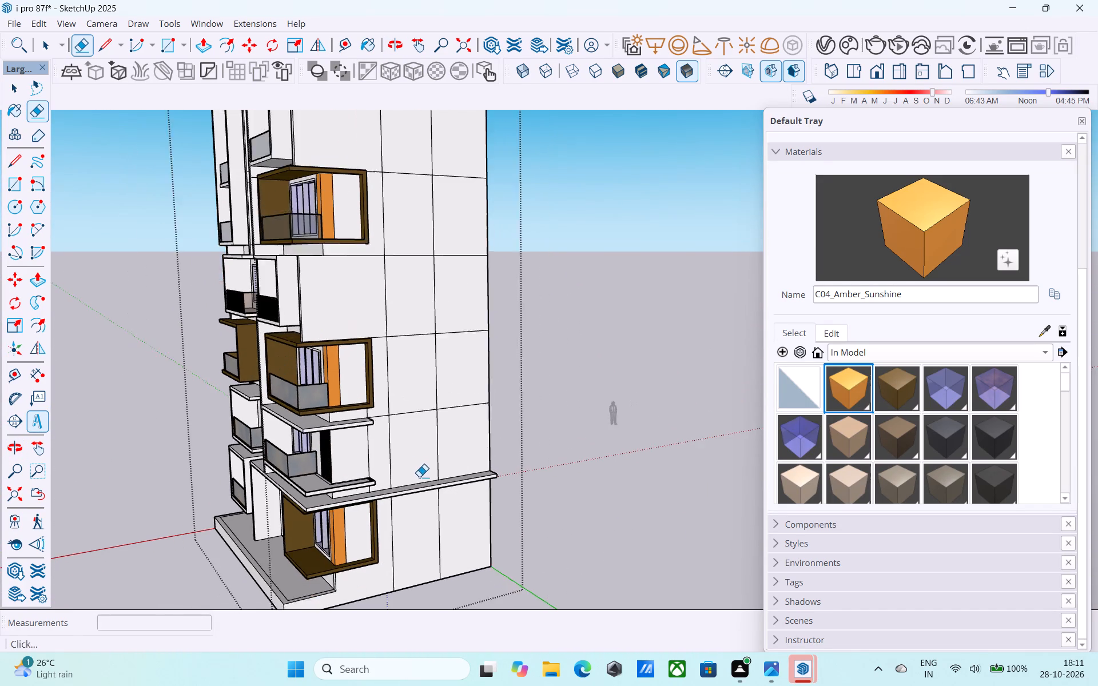
middle_click_drag(424, 497, 415, 492)
scroll(365, 422, "up", 2)
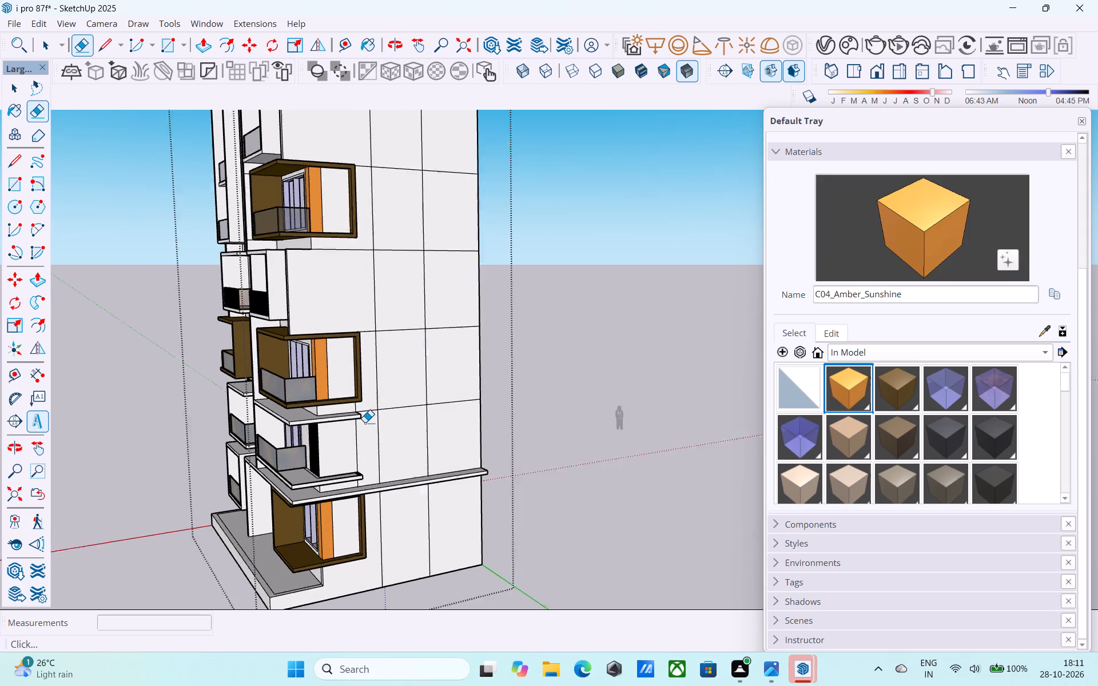
scroll(365, 422, "up", 2)
middle_click_drag(365, 424, 245, 420)
scroll(240, 415, "up", 9)
key("space")
type("l")
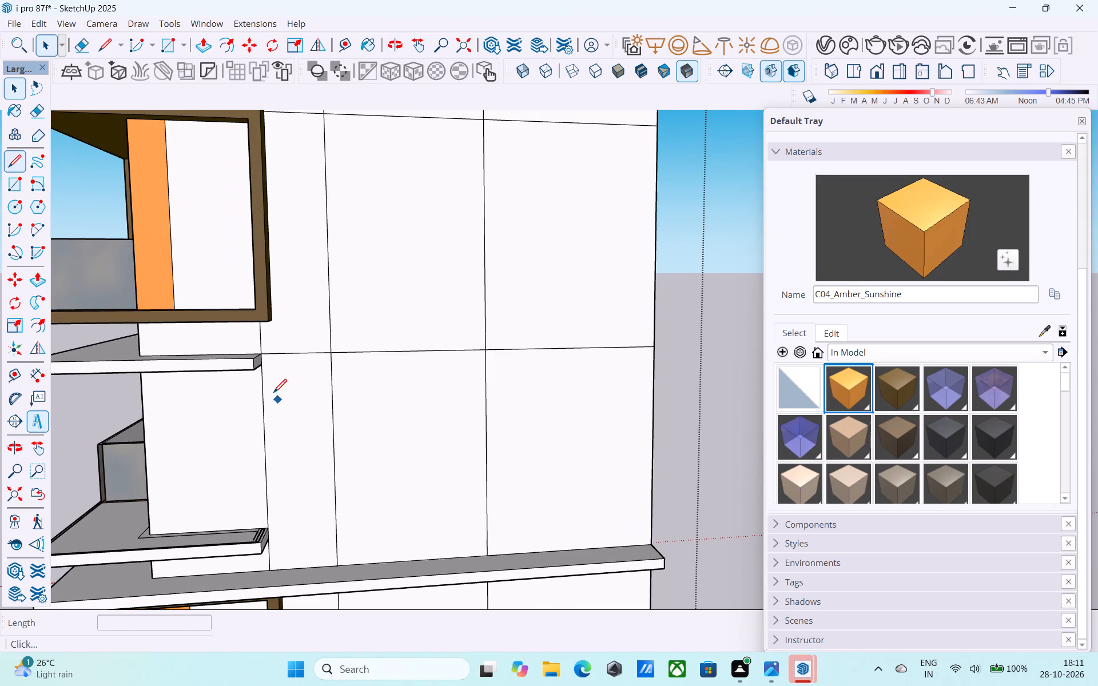
scroll(274, 366, "up", 5)
left_click(254, 365)
scroll(253, 361, "down", 6)
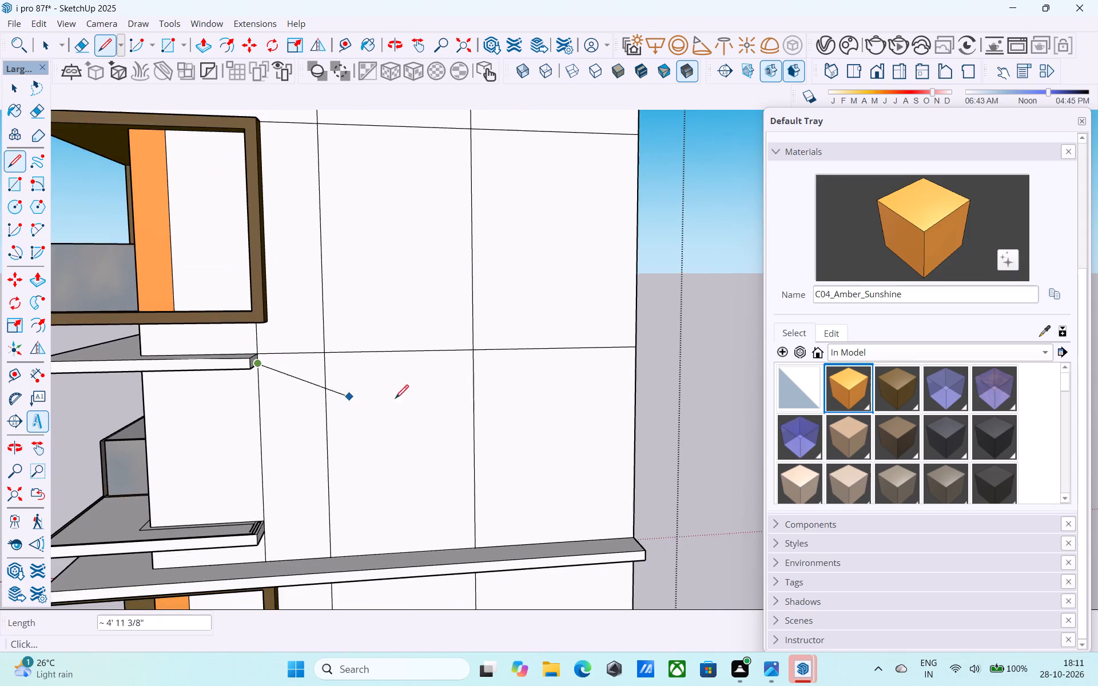
middle_click_drag(439, 398, 313, 388, "shift")
left_click(516, 350)
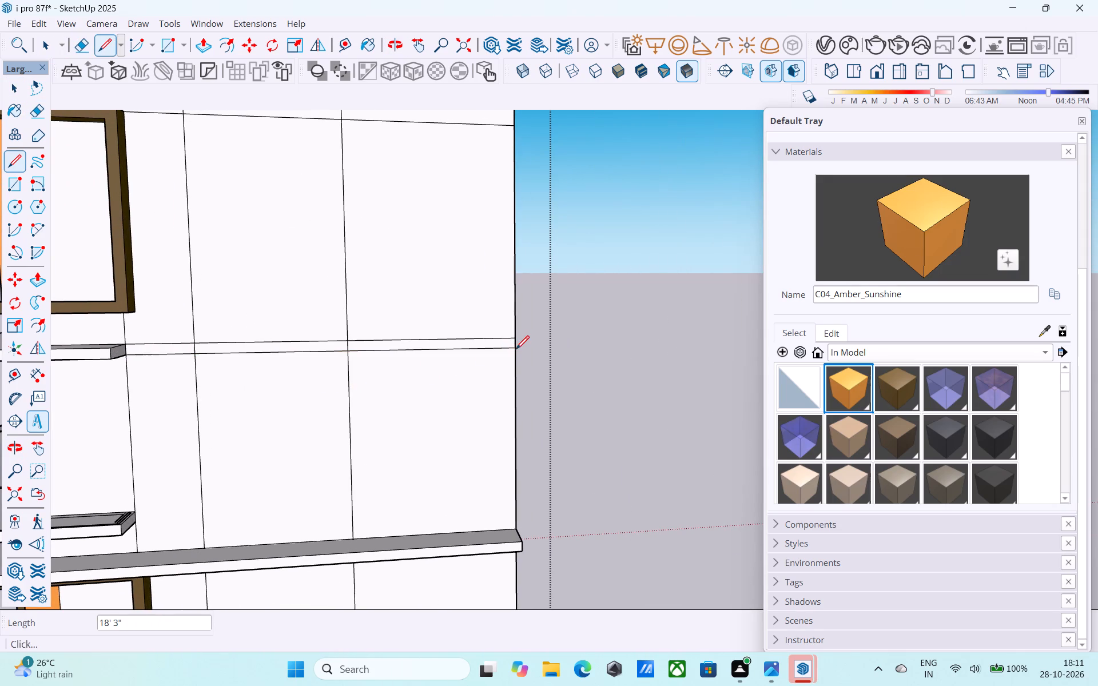
Draw a line across the right side wall from the second-floor brown frame's upper inner corner to the wall's far edge.
scroll(516, 350, "down", 4)
middle_click_drag(516, 350, 604, 496, "shift")
scroll(340, 363, "up", 3)
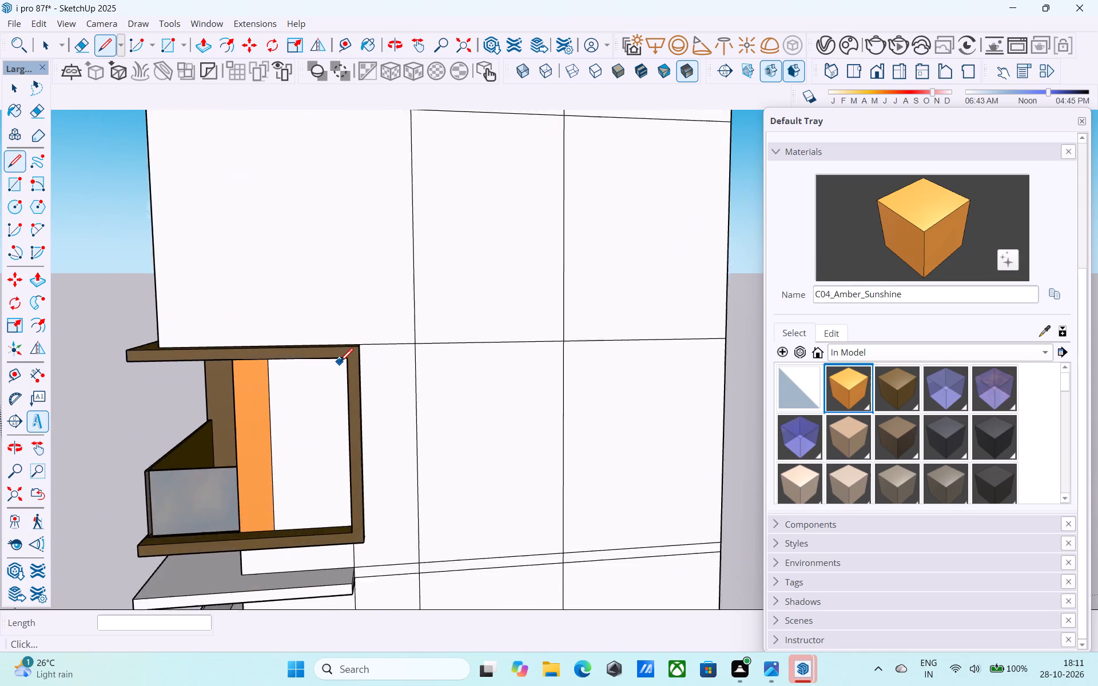
scroll(340, 363, "up", 11)
middle_click_drag(352, 364, 582, 245)
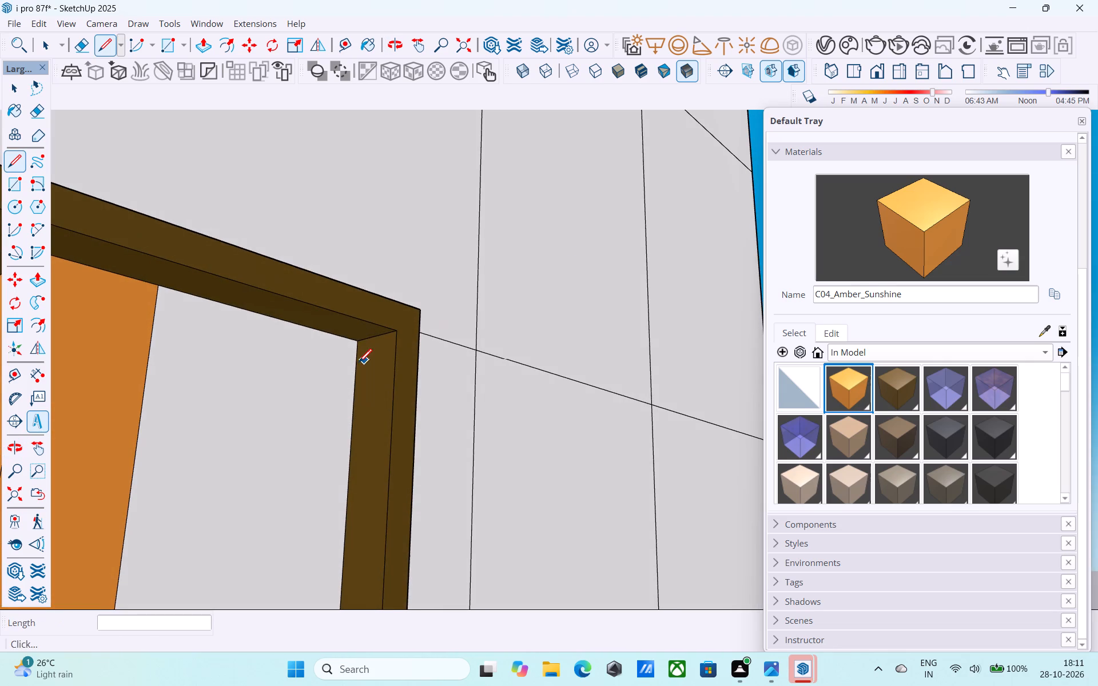
left_click(356, 340)
scroll(514, 354, "down", 3)
middle_click_drag(519, 360, 214, 384)
scroll(214, 382, "down", 8)
middle_click_drag(512, 424, 373, 552)
scroll(449, 492, "up", 4)
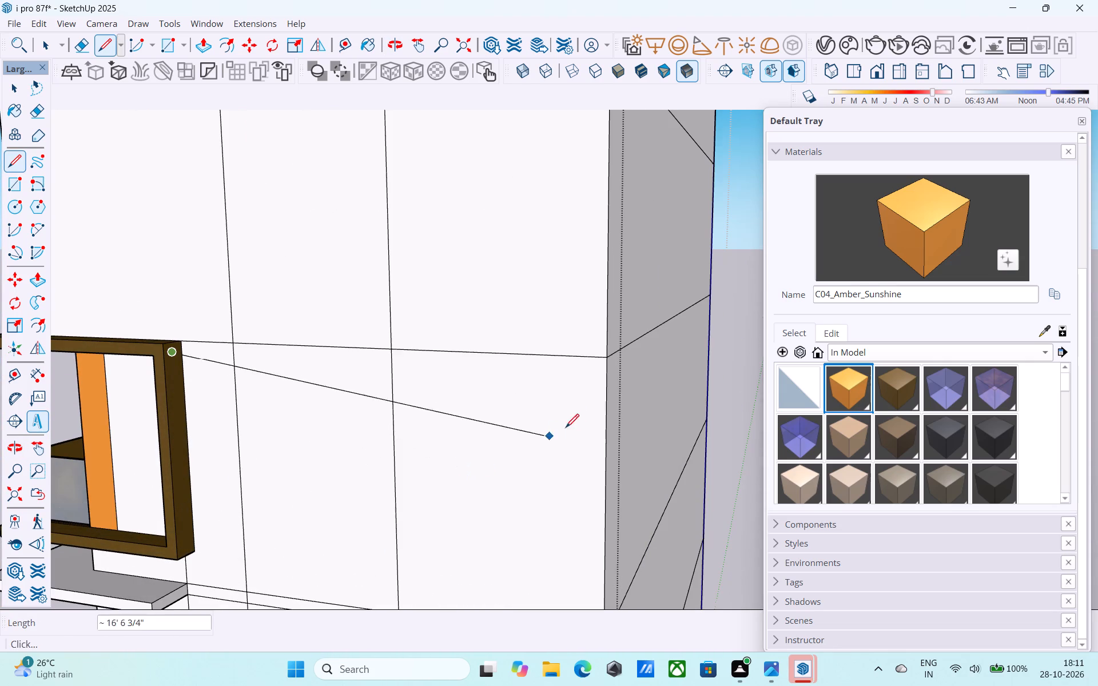
left_click(608, 372)
Copy the two outer floor-line segments below the upper brown frame on the right side wall 6" upward.
scroll(600, 370, "down", 3)
middle_click_drag(604, 378, 731, 579, "shift")
middle_click_drag(614, 412, 833, 485, "shift")
middle_click_drag(331, 342, 440, 366)
scroll(256, 429, "up", 2)
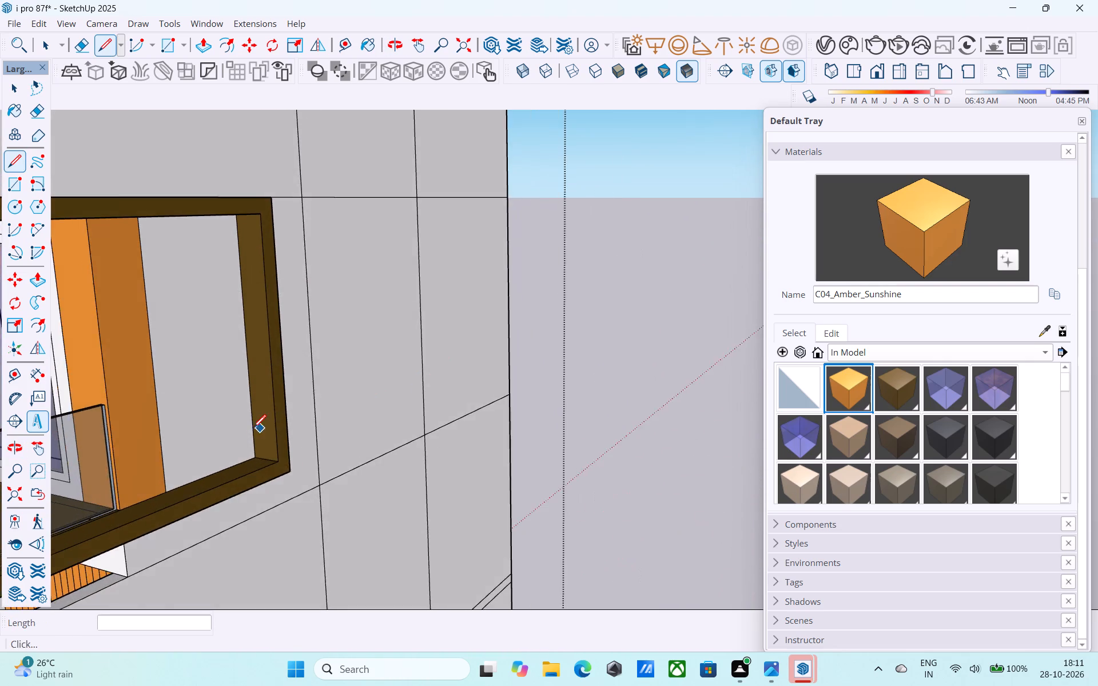
scroll(253, 429, "up", 2)
scroll(254, 464, "down", 15)
middle_click_drag(361, 479, 213, 311)
middle_click_drag(308, 445, 374, 429, "shift")
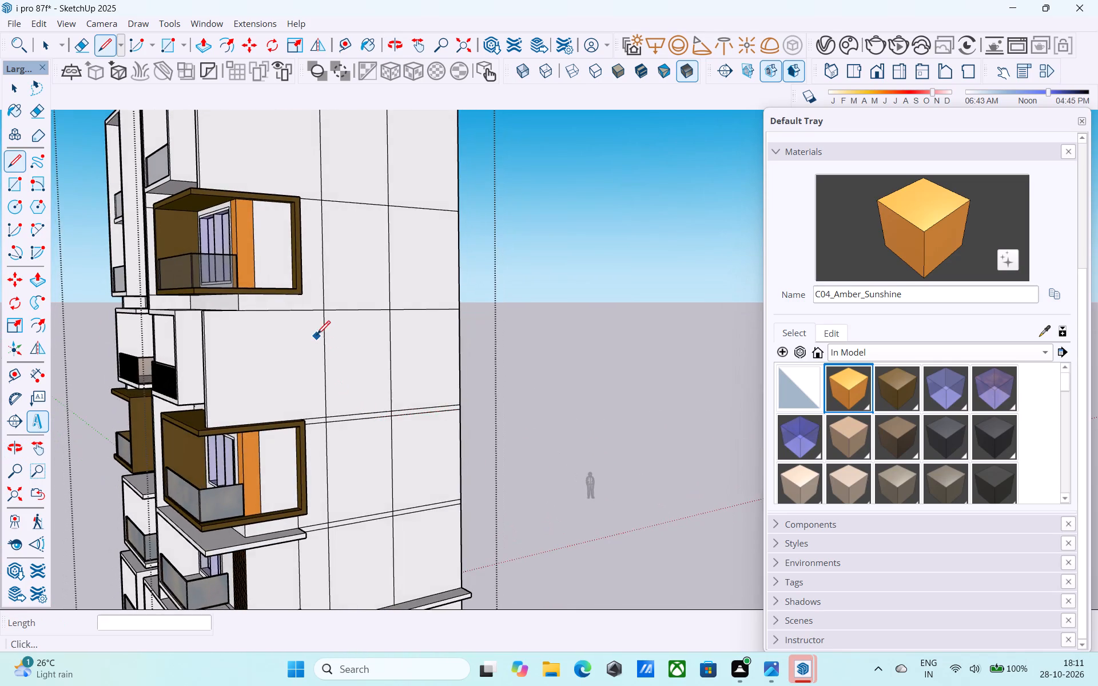
scroll(317, 334, "up", 4)
key("space")
left_click(343, 299)
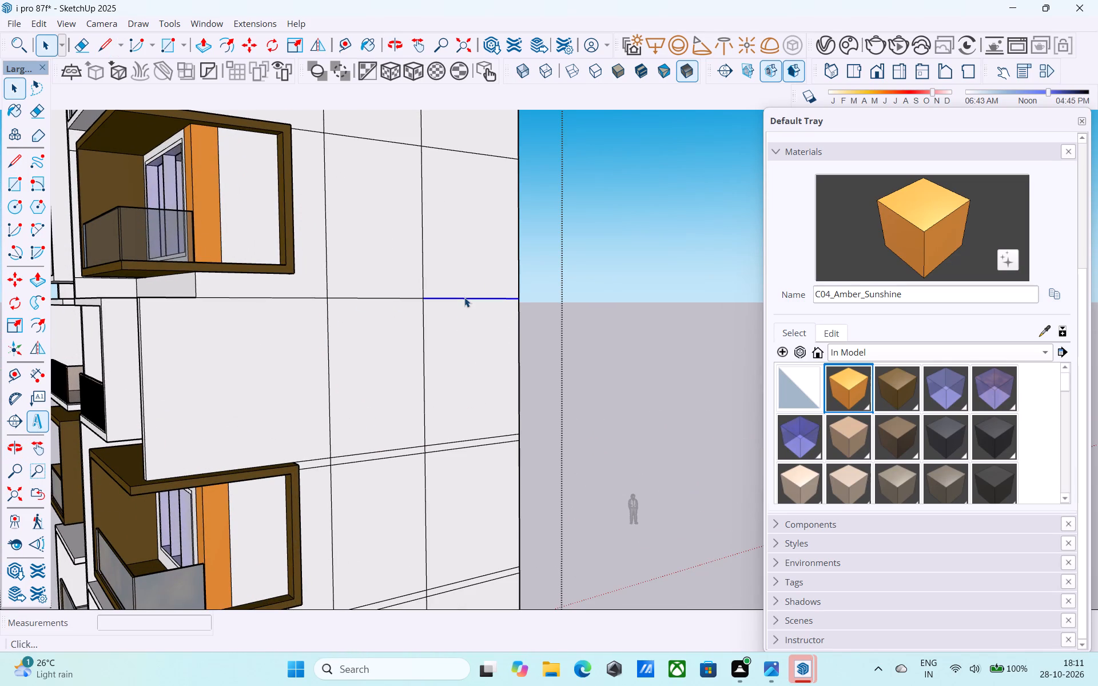
left_click(397, 298, "shift")
key("m")
left_click(425, 300)
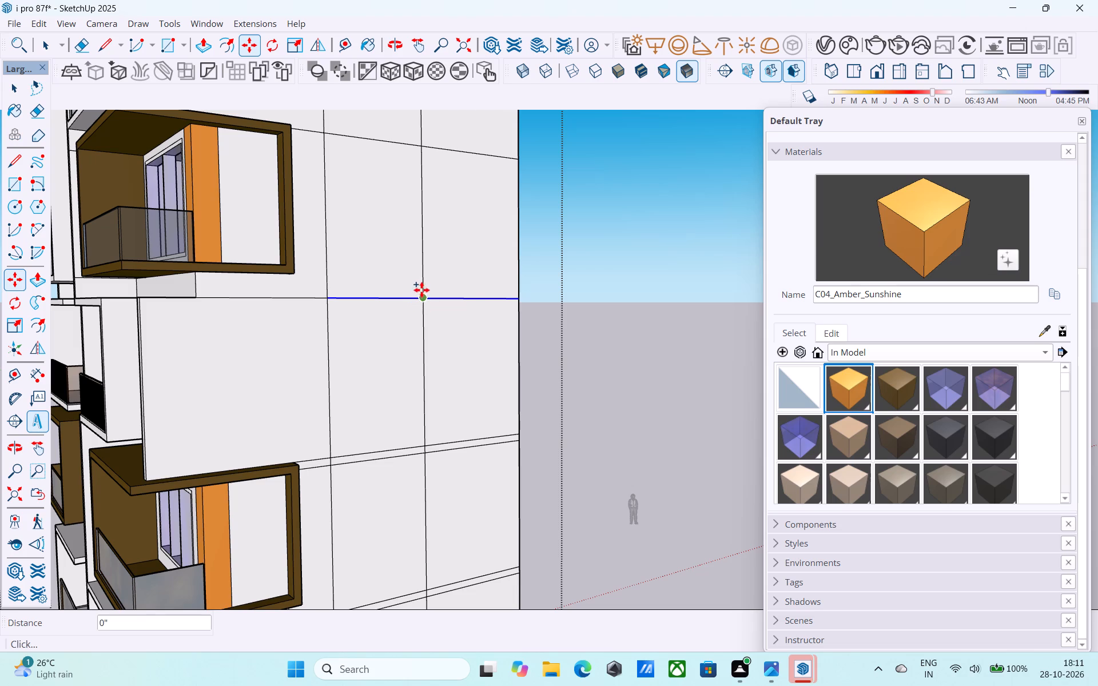
key("6")
key("shift+quotedbl")
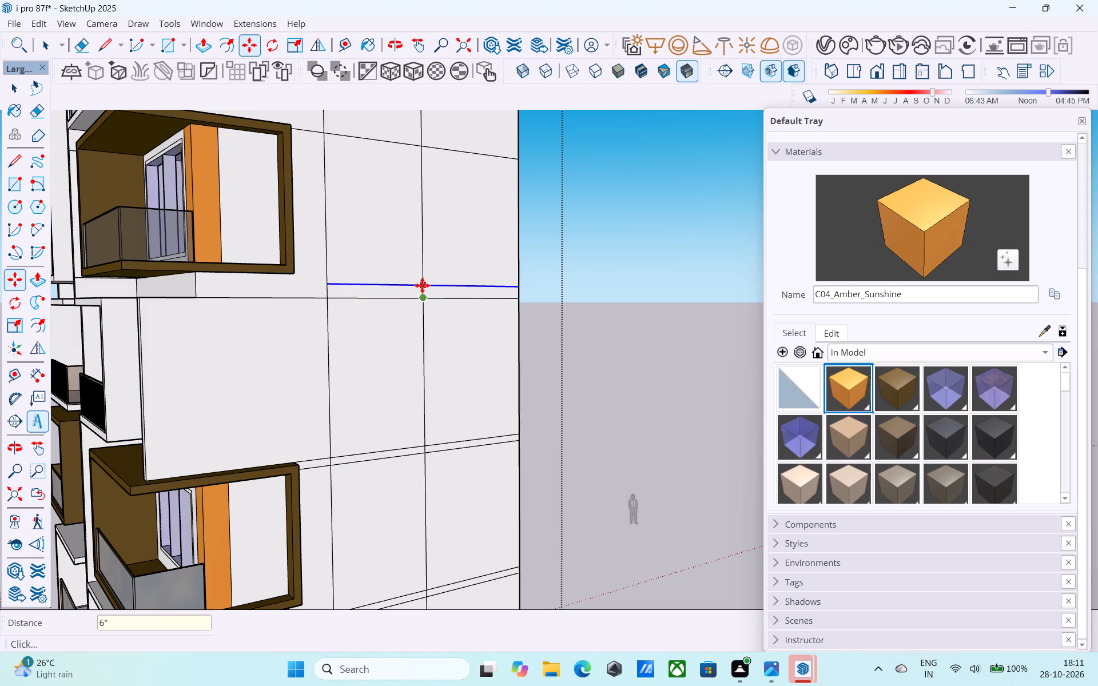
key("Return")
key("space")
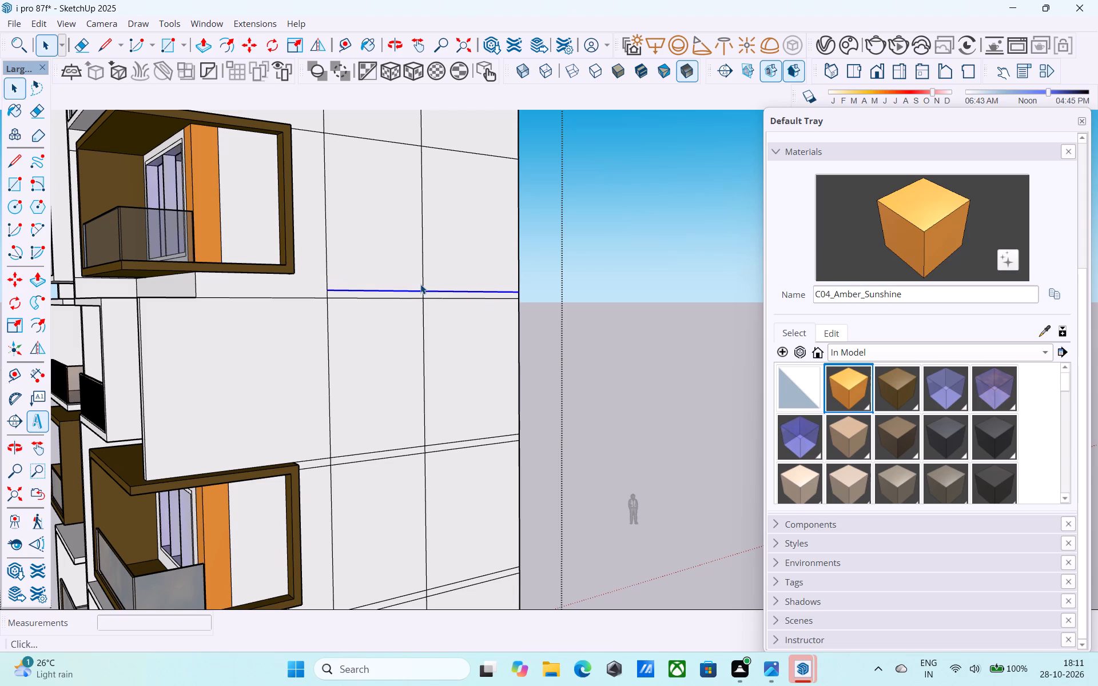
Erase the short piece of the middle vertical line between the two parallel floor lines below the upper brown frame.
scroll(420, 284, "down", 1)
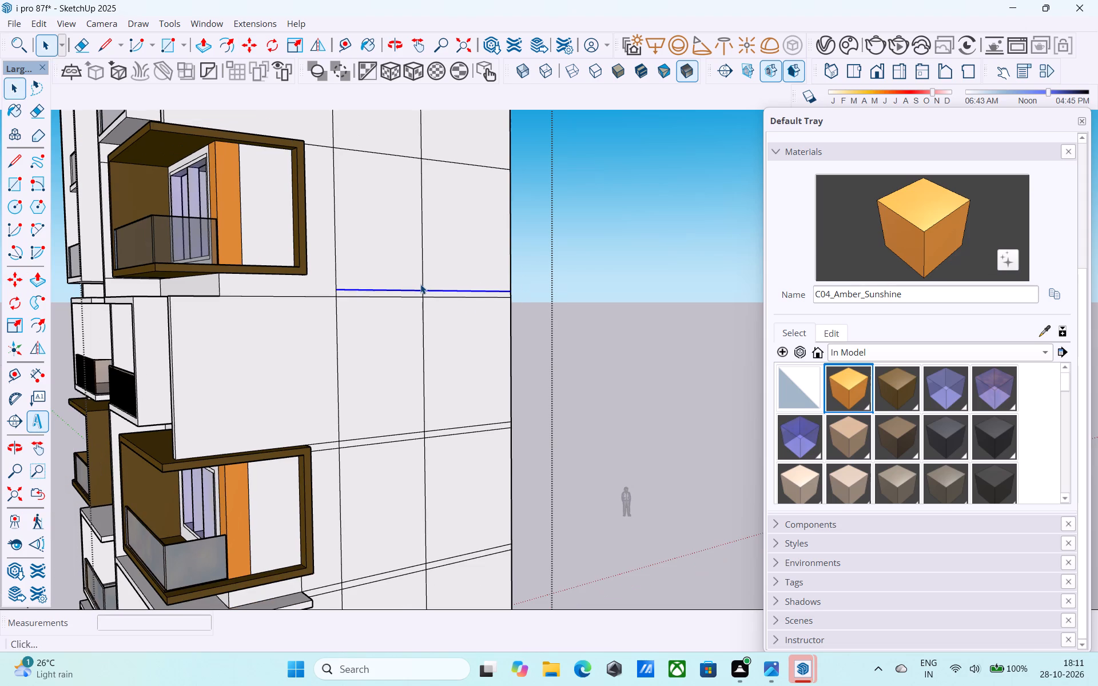
scroll(420, 284, "down", 2)
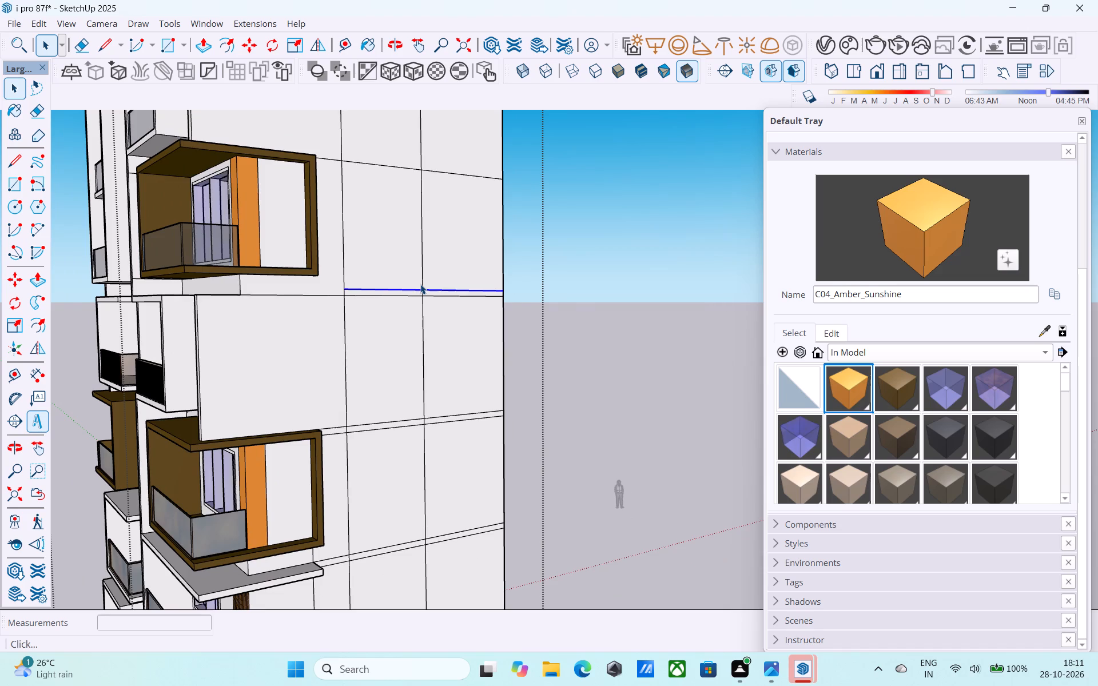
scroll(420, 284, "down", 2)
middle_click_drag(420, 284, 363, 321)
scroll(363, 318, "up", 11)
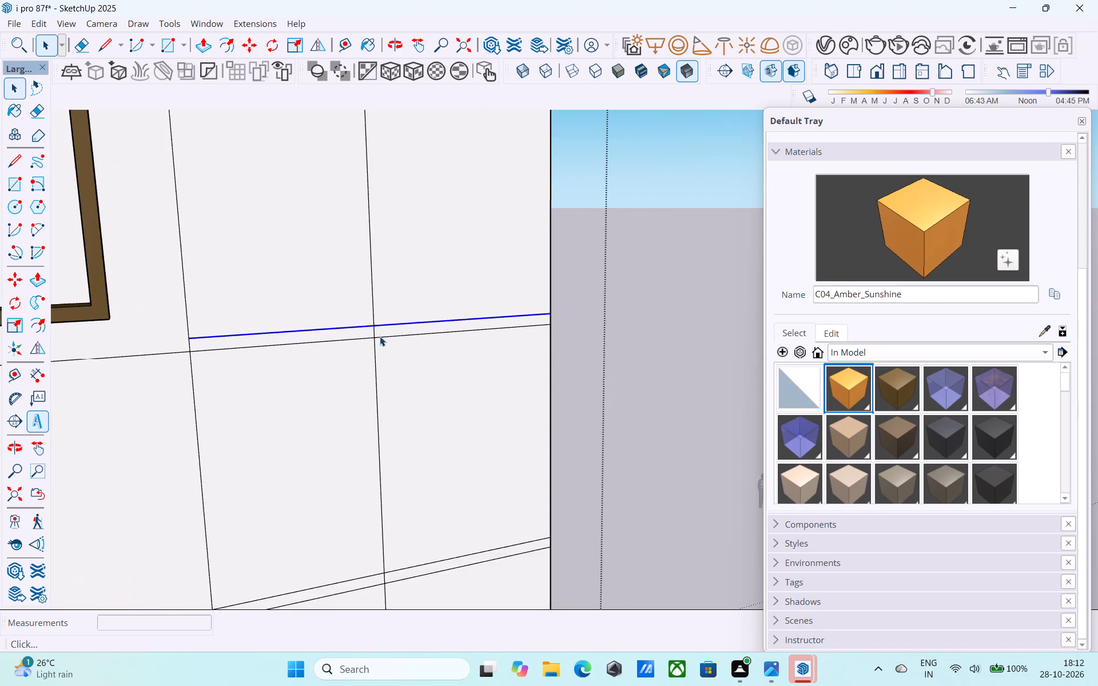
scroll(380, 336, "up", 2)
key("e")
left_click_drag(377, 330, 369, 330)
key("space")
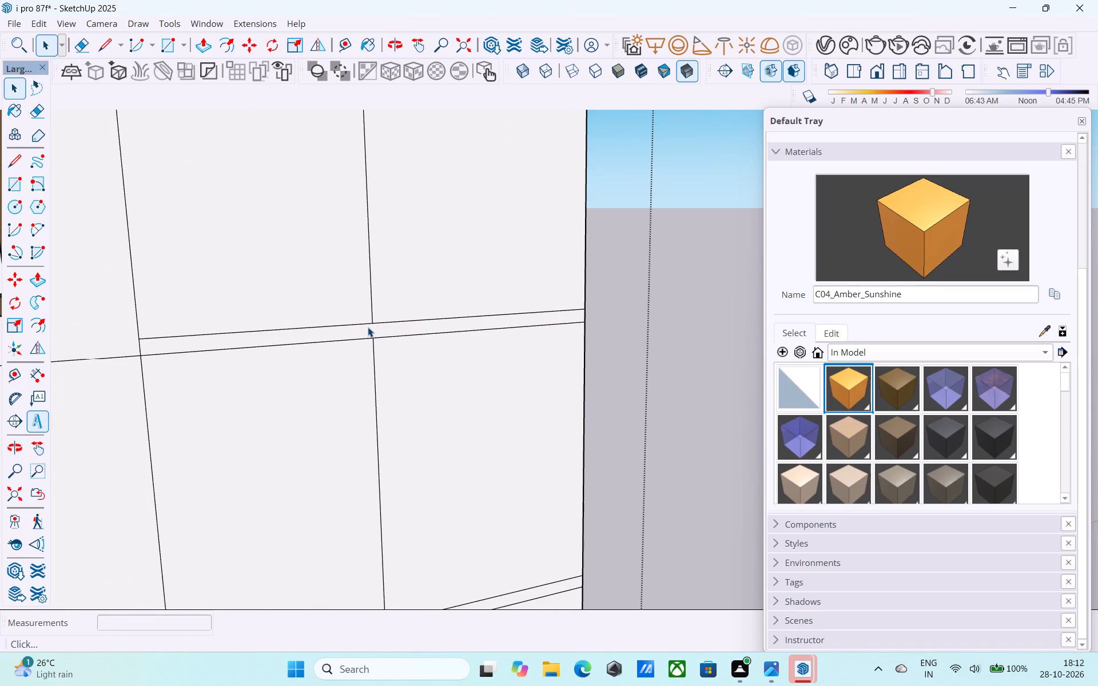
Examine the building's front facade, balconies, roof and right side wall from several angles.
scroll(368, 327, "down", 6)
middle_click_drag(368, 327, 344, 330)
scroll(326, 328, "down", 9)
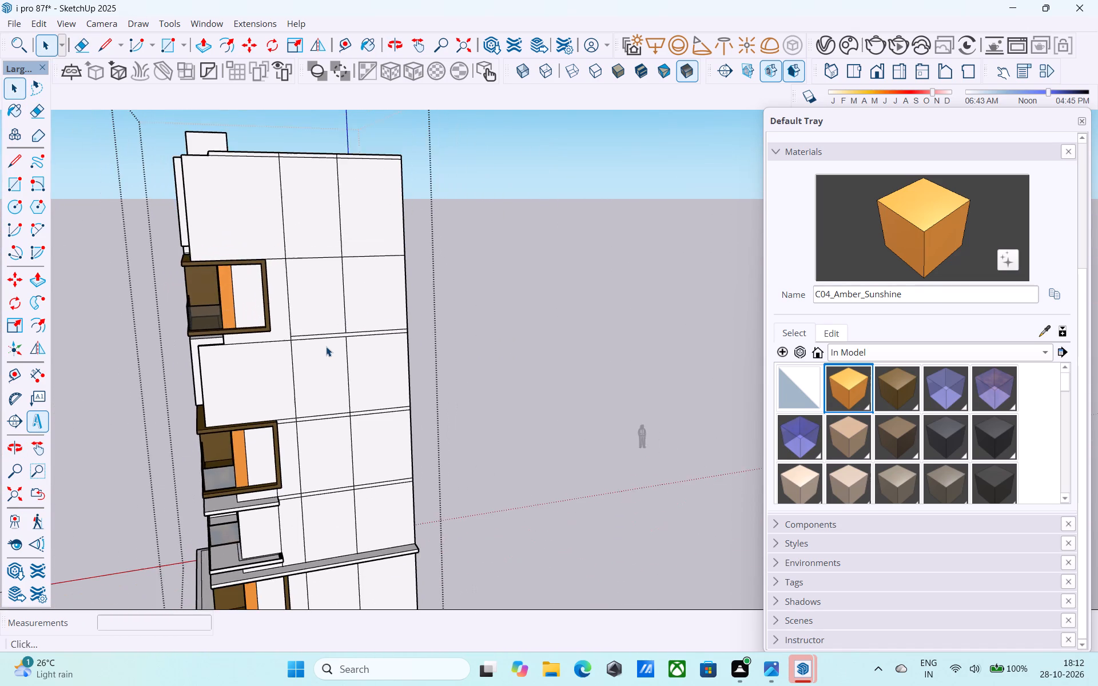
middle_click_drag(326, 346, 319, 346)
scroll(323, 345, "down", 5)
middle_click(323, 346)
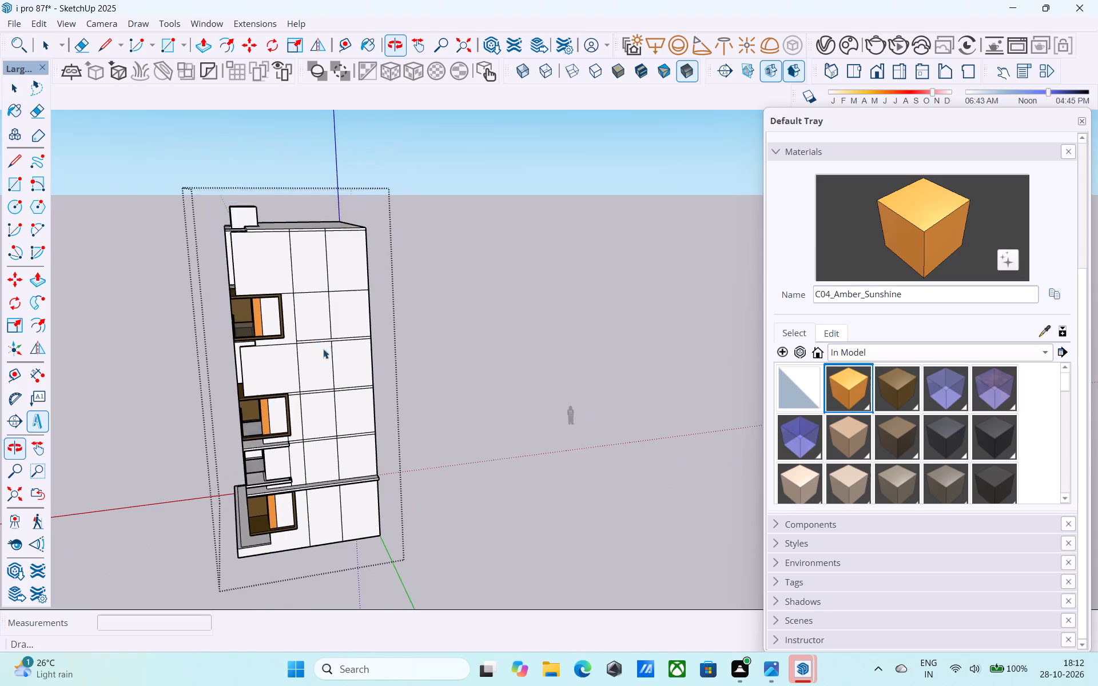
scroll(315, 333, "up", 9)
scroll(308, 314, "down", 2)
middle_click_drag(308, 314, 325, 406, "shift")
scroll(336, 367, "up", 1)
scroll(334, 362, "down", 1)
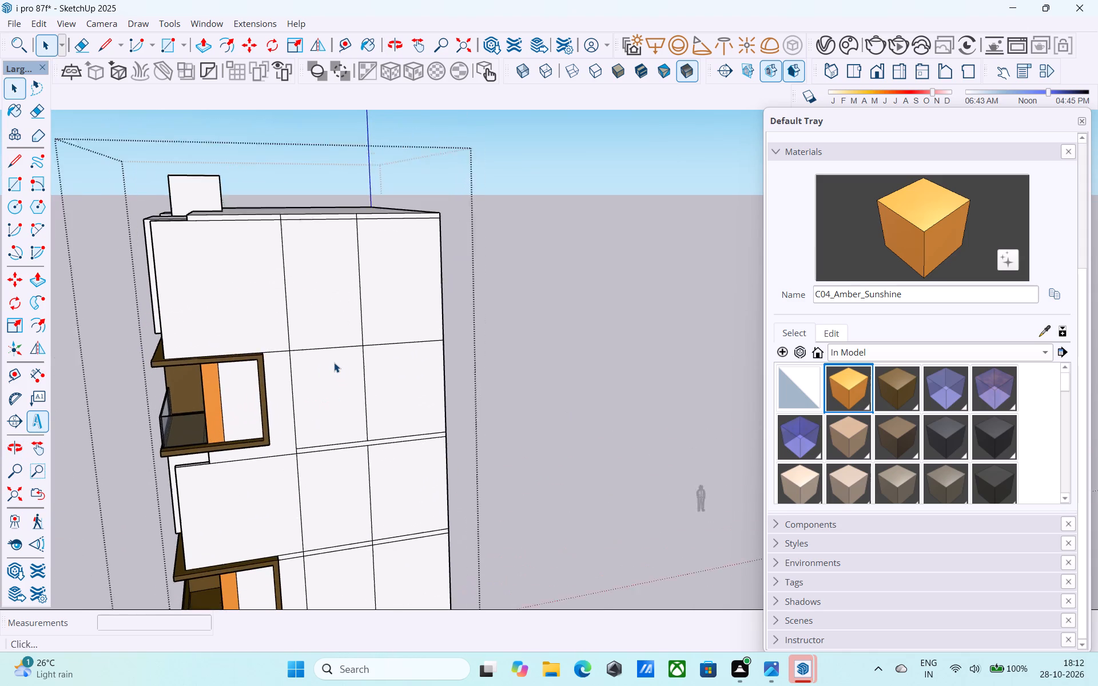
scroll(334, 362, "down", 1)
middle_click_drag(334, 362, 532, 347, "shift")
scroll(507, 302, "down", 4)
middle_click_drag(465, 434, 490, 276, "shift")
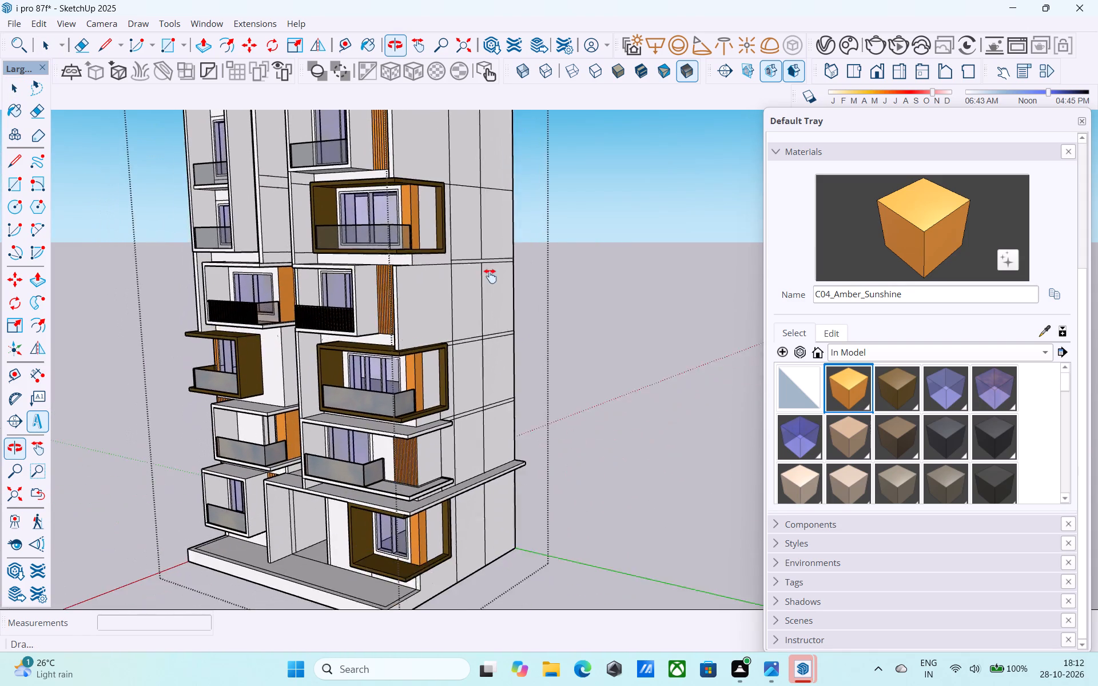
middle_click_drag(490, 276, 572, 304, "shift")
middle_click_drag(534, 340, 479, 336, "shift")
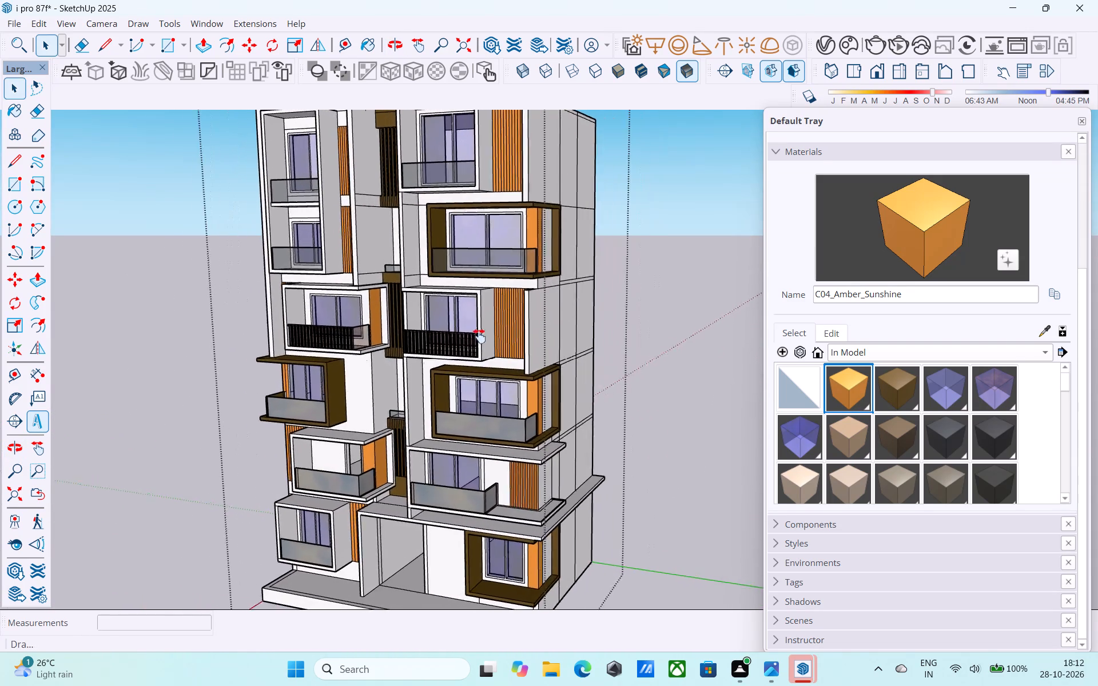
middle_click_drag(479, 336, 494, 357, "shift")
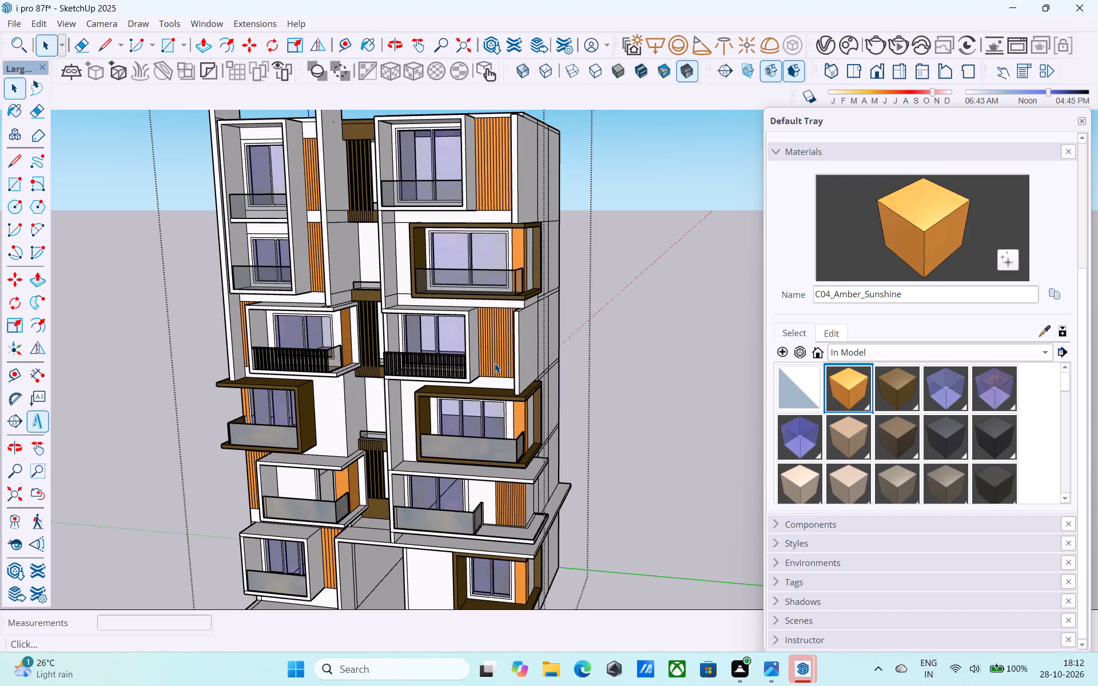
scroll(495, 363, "down", 1)
middle_click_drag(495, 363, 487, 353)
middle_click_drag(453, 373, 463, 371)
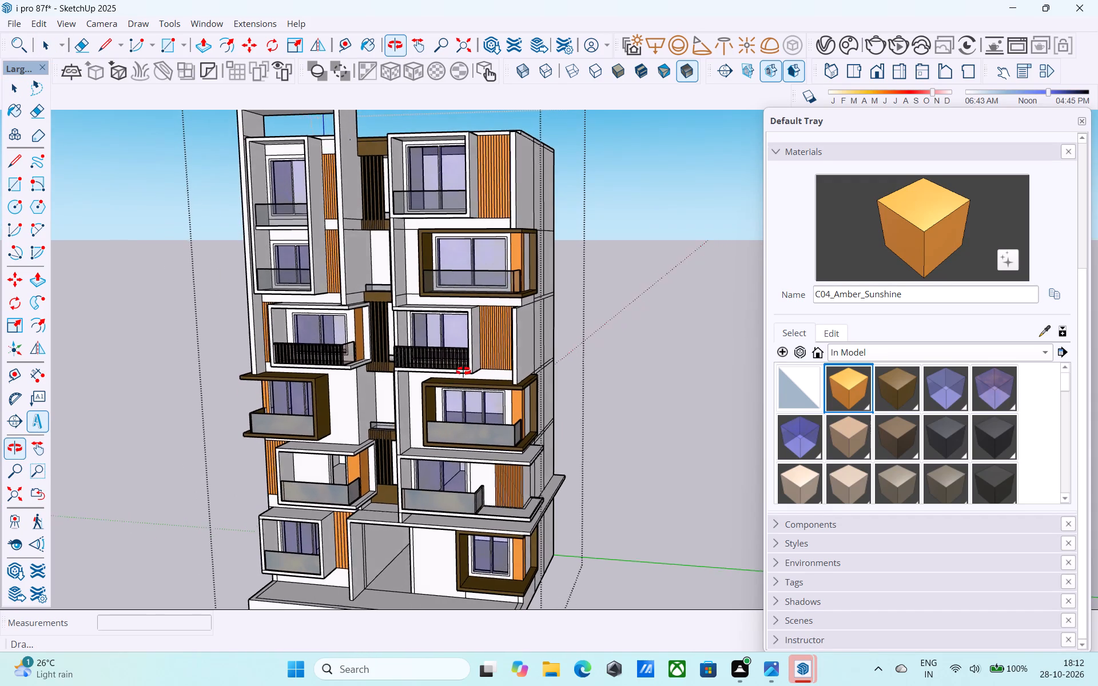
middle_click_drag(463, 371, 501, 380)
scroll(501, 380, "down", 1)
middle_click_drag(480, 376, 524, 378)
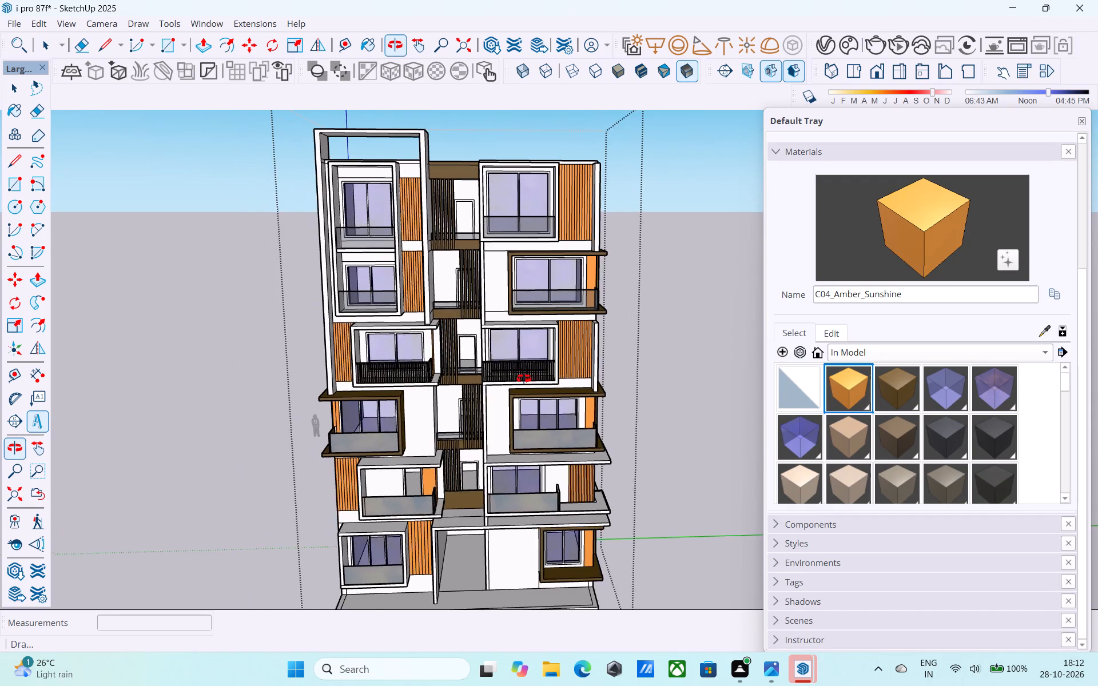
middle_click_drag(524, 378, 536, 382)
scroll(377, 383, "down", 2)
middle_click_drag(441, 397, 515, 372)
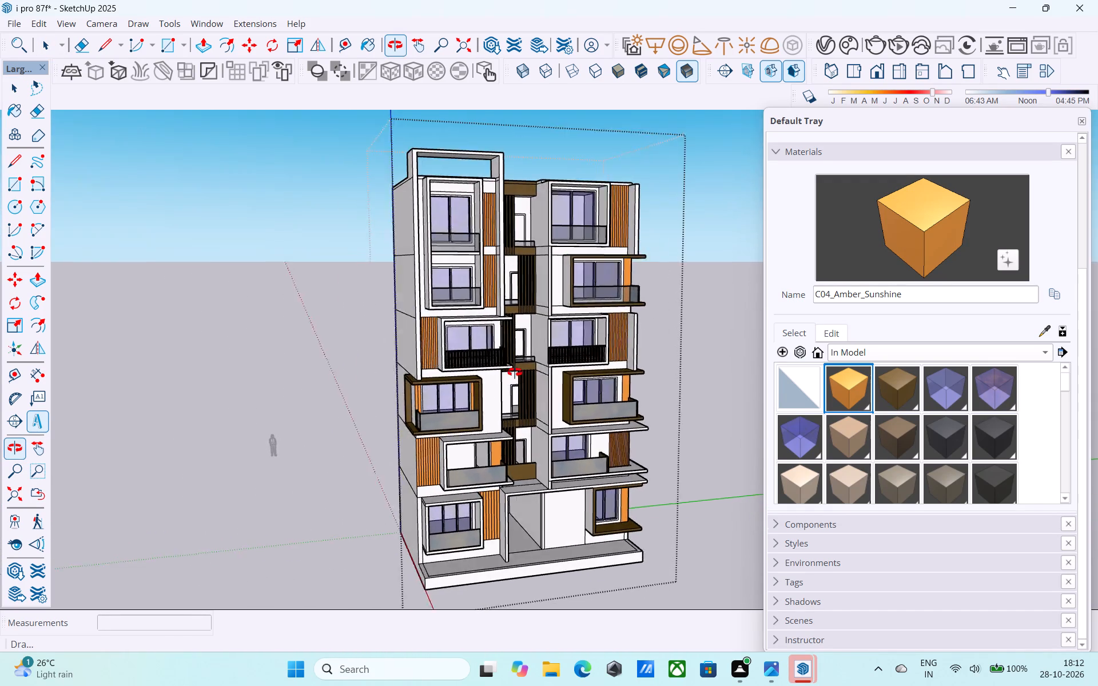
middle_click_drag(515, 372, 524, 370)
scroll(524, 370, "up", 3)
middle_click_drag(533, 367, 417, 373)
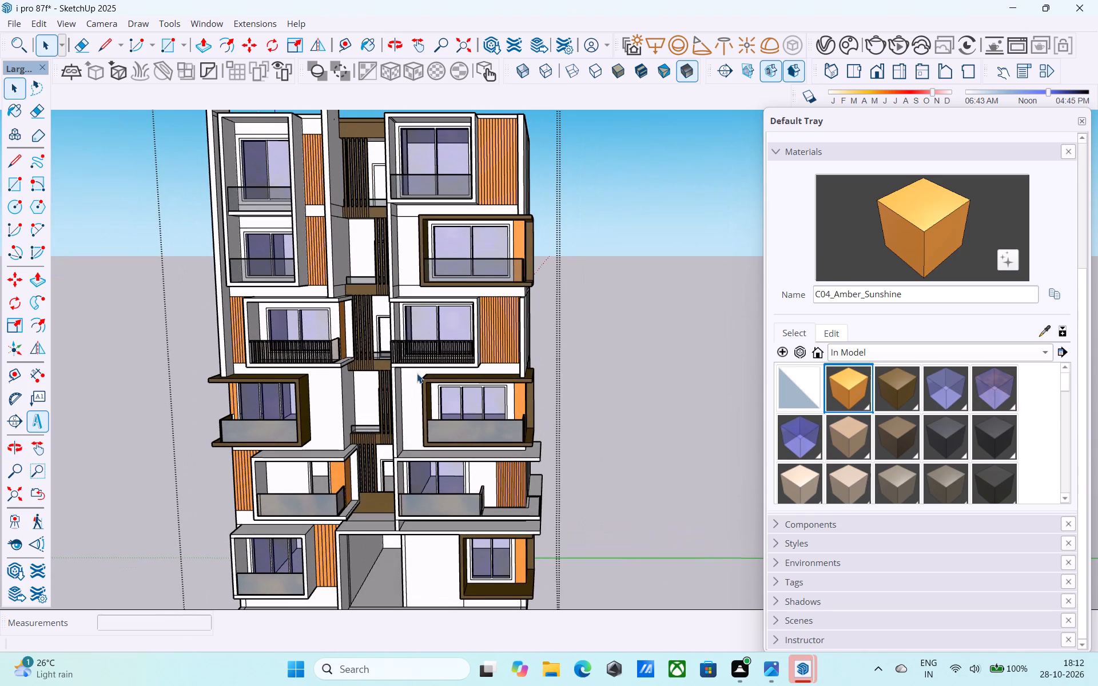
scroll(453, 397, "down", 2)
middle_click_drag(455, 398, 460, 418)
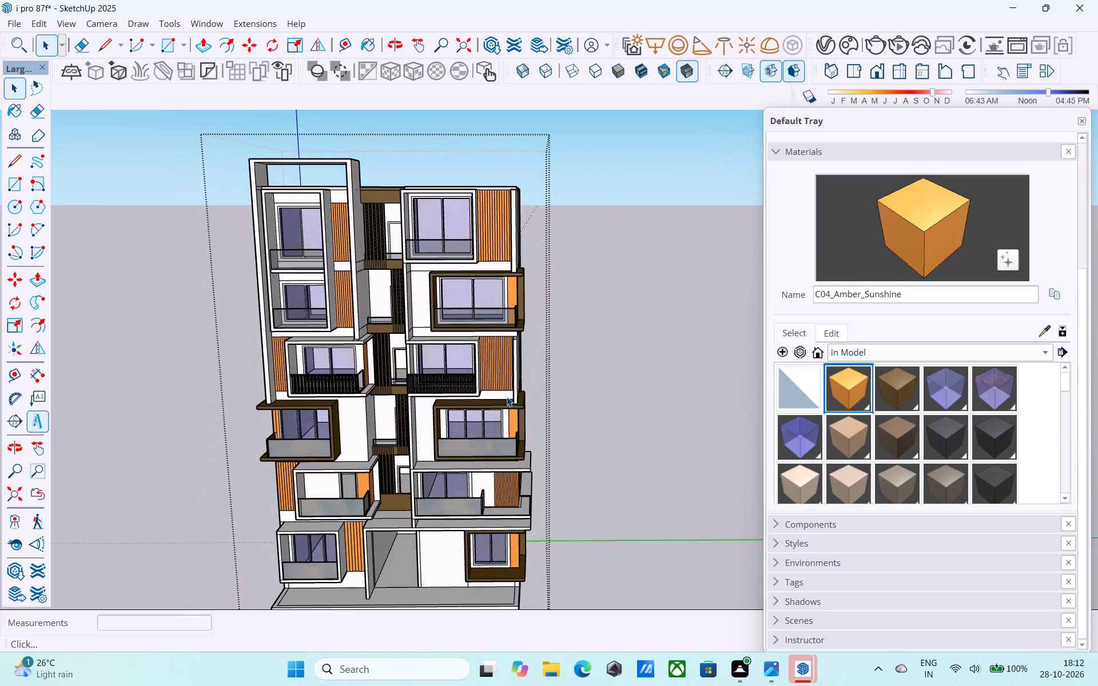
left_click(588, 366)
middle_click_drag(435, 373, 416, 350)
scroll(379, 341, "down", 2)
middle_click_drag(499, 438, 519, 457)
middle_click_drag(520, 457, 524, 449)
middle_click_drag(437, 388, 413, 376)
scroll(552, 404, "down", 3)
middle_click_drag(551, 407, 518, 398)
scroll(360, 369, "up", 5)
middle_click_drag(403, 371, 335, 377)
scroll(332, 369, "up", 3)
scroll(385, 346, "down", 2)
middle_click(385, 346)
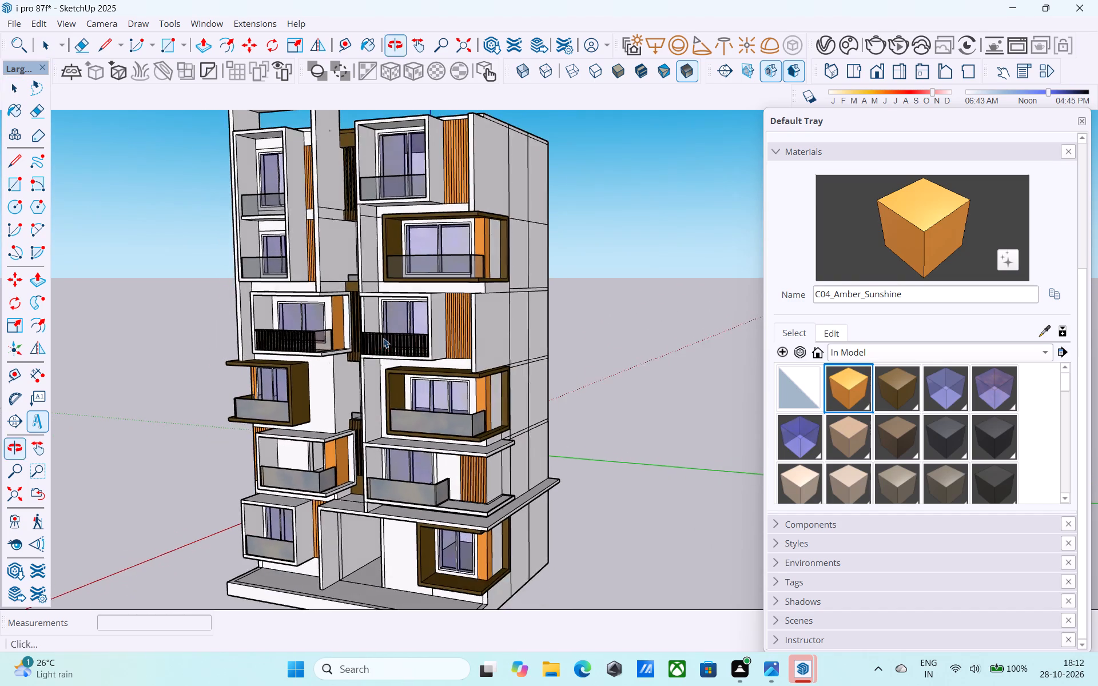
scroll(383, 332, "up", 4)
middle_click_drag(376, 332, 392, 394)
scroll(392, 393, "down", 3)
middle_click_drag(399, 415, 349, 306, "shift")
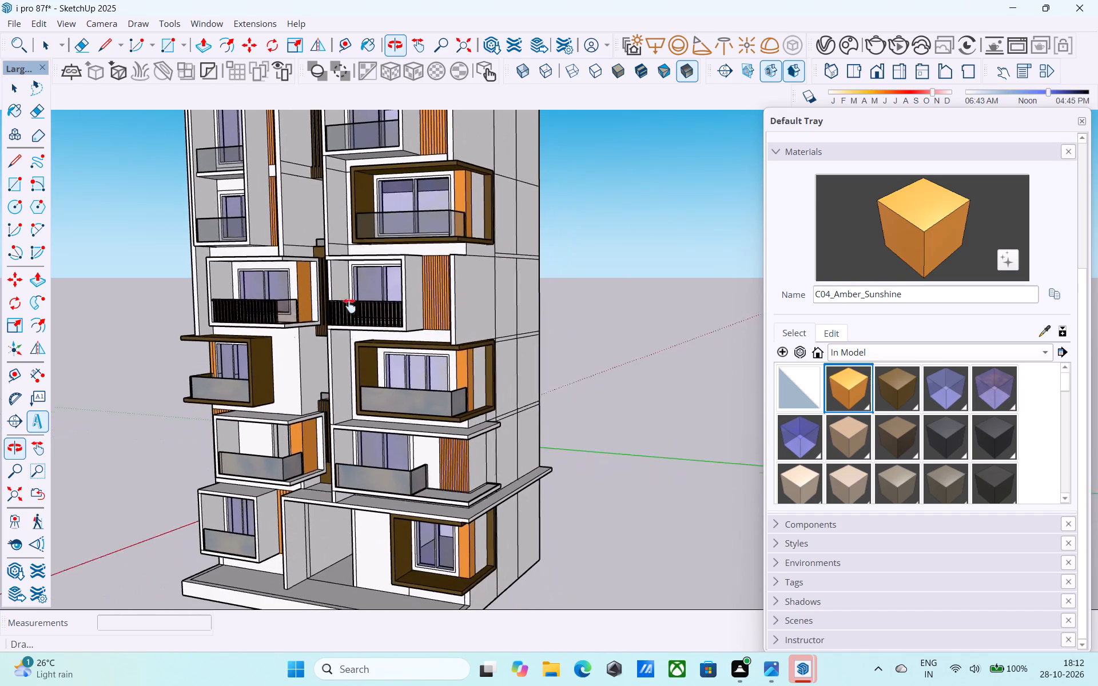
middle_click_drag(349, 306, 348, 304, "shift")
middle_click_drag(336, 436, 330, 357, "shift")
scroll(329, 367, "up", 2)
scroll(347, 398, "down", 2)
middle_click_drag(351, 405, 347, 376)
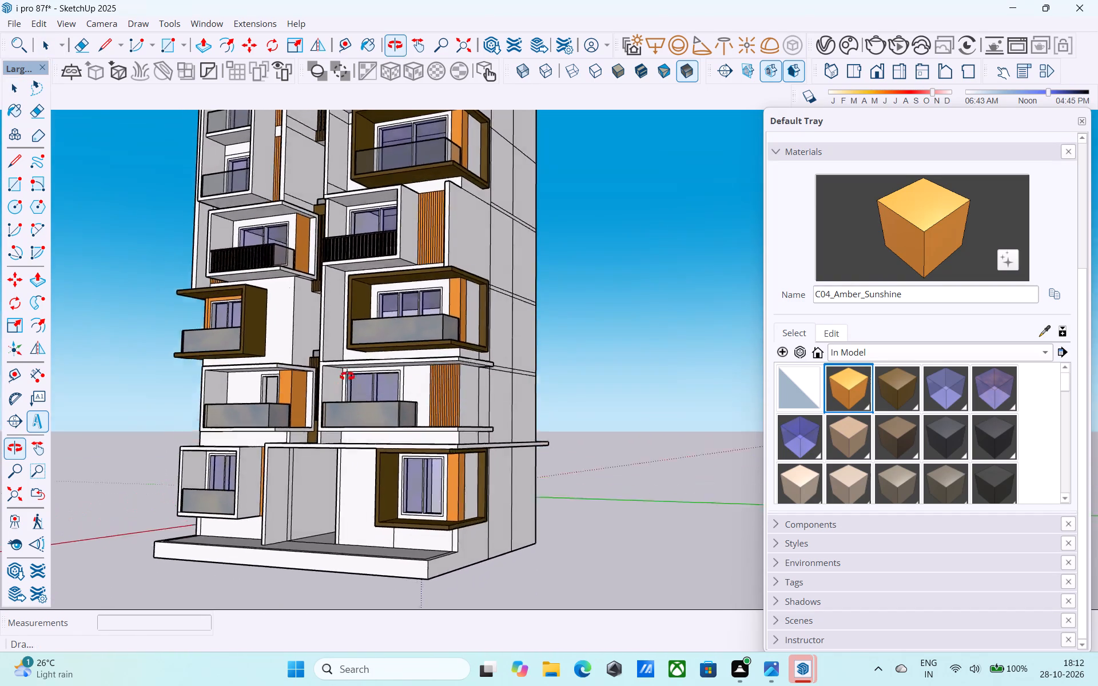
middle_click_drag(347, 376, 688, 665)
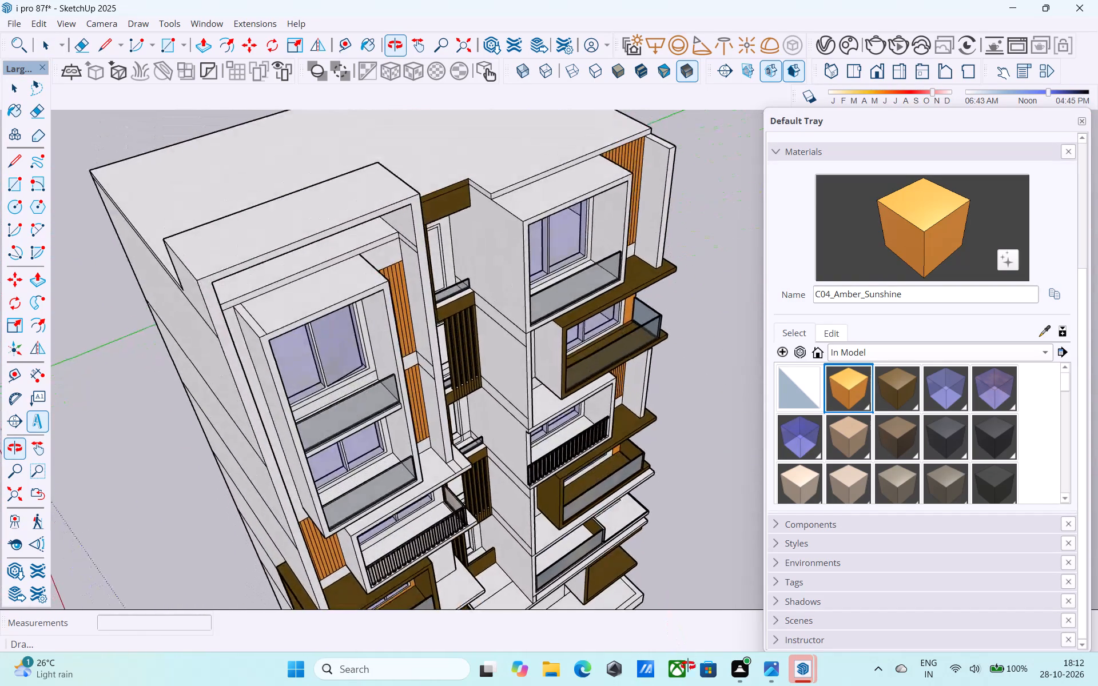
middle_click_drag(688, 665, 208, 462)
middle_click_drag(409, 388, 263, 449, "shift")
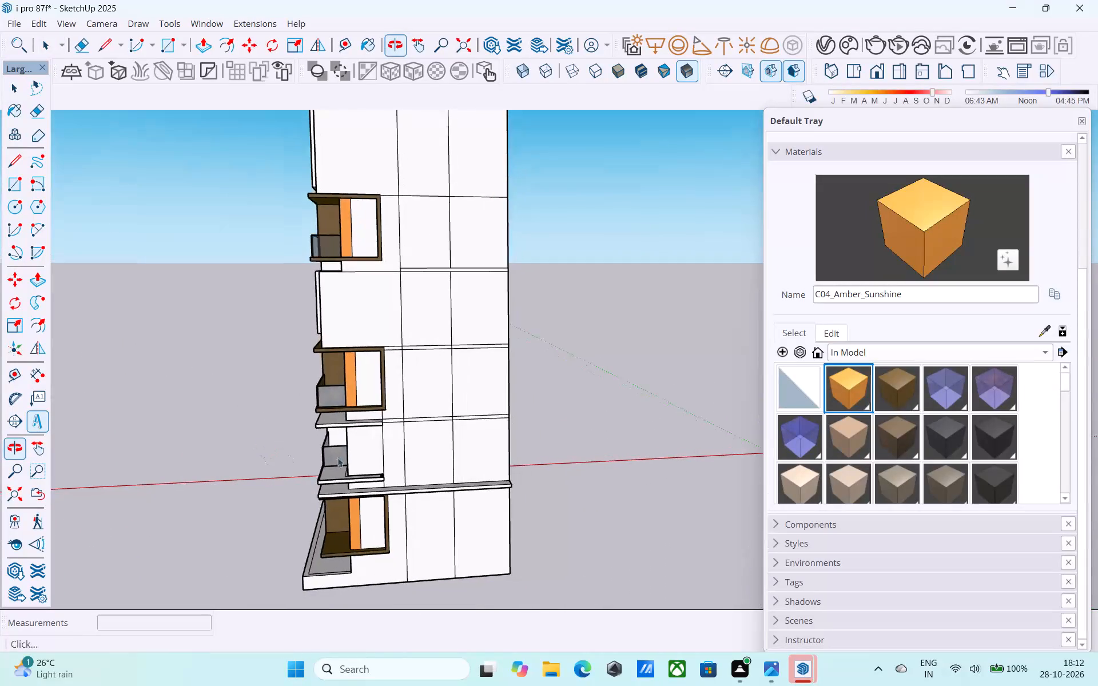
Extrude the middle segment of the floor band below the middle brown frame 6" outward from the right side wall.
scroll(404, 445, "up", 3)
scroll(421, 424, "down", 1)
middle_click_drag(437, 424, 453, 440, "shift")
scroll(451, 435, "up", 9)
left_click(447, 429)
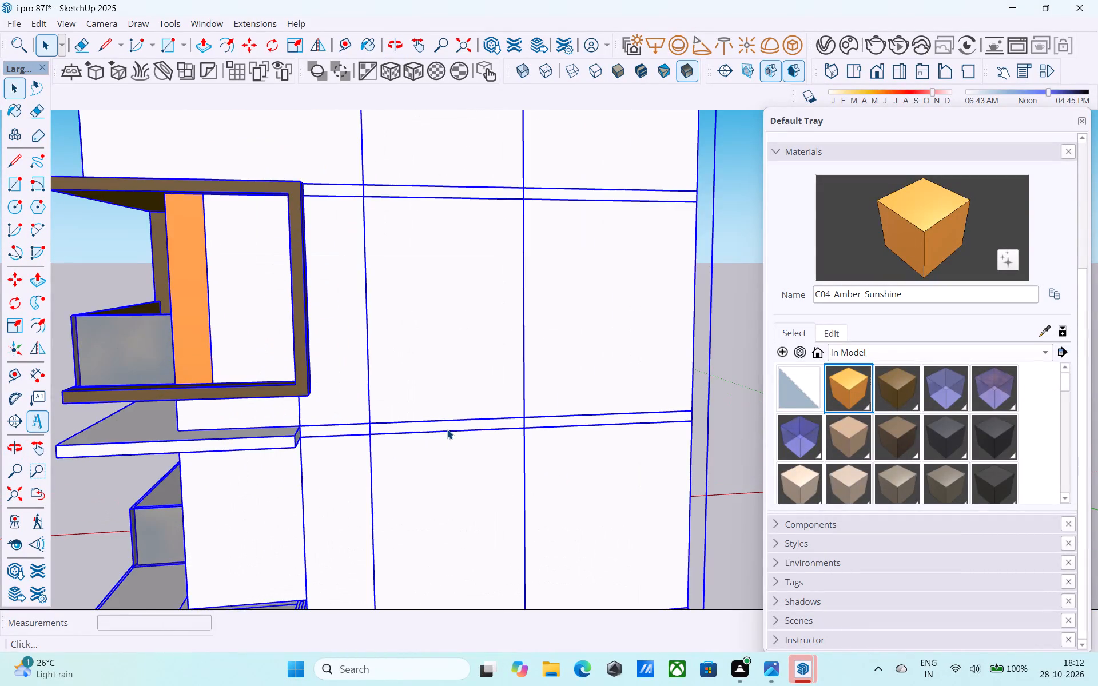
scroll(448, 428, "up", 2)
double_click(448, 428)
left_click(447, 423)
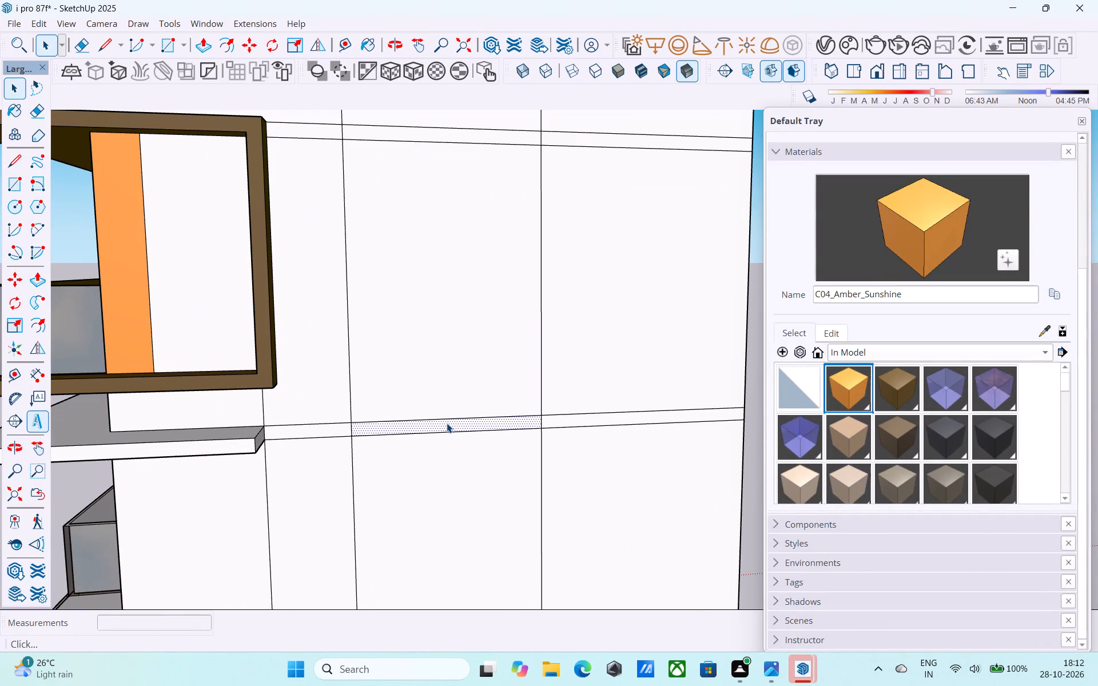
key("p")
left_click(447, 423)
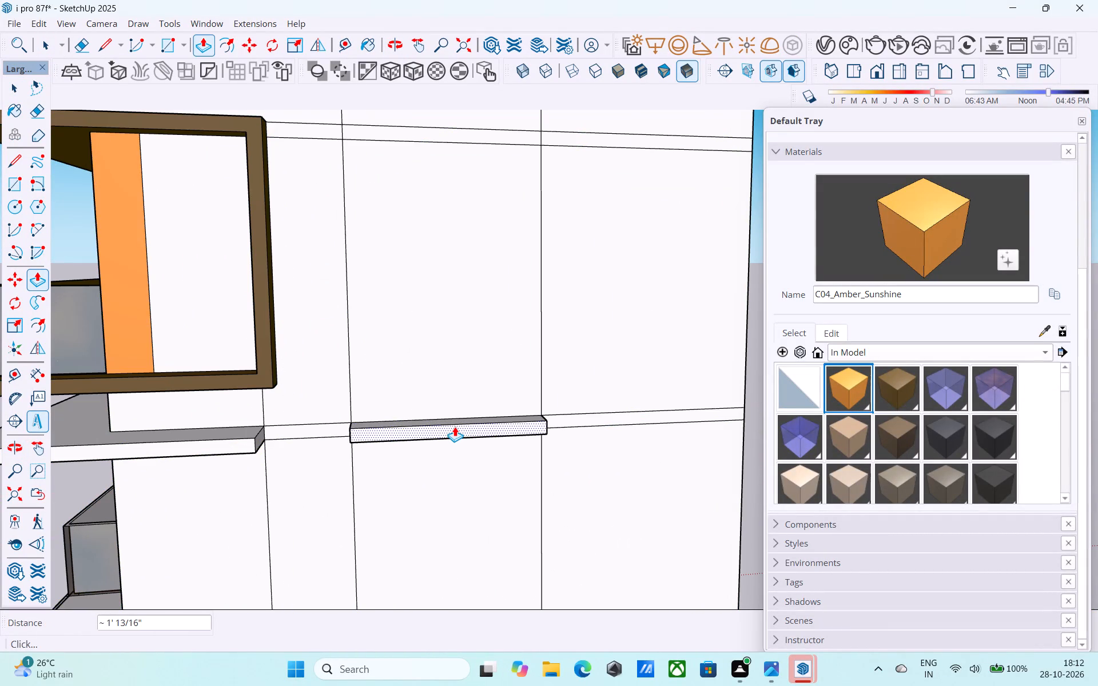
type("6\"")
key("Return")
Extrude the middle segment of the floor band level with the middle brown frame's top by the same 6".
scroll(454, 321, "down", 3)
middle_click_drag(454, 321, 436, 402)
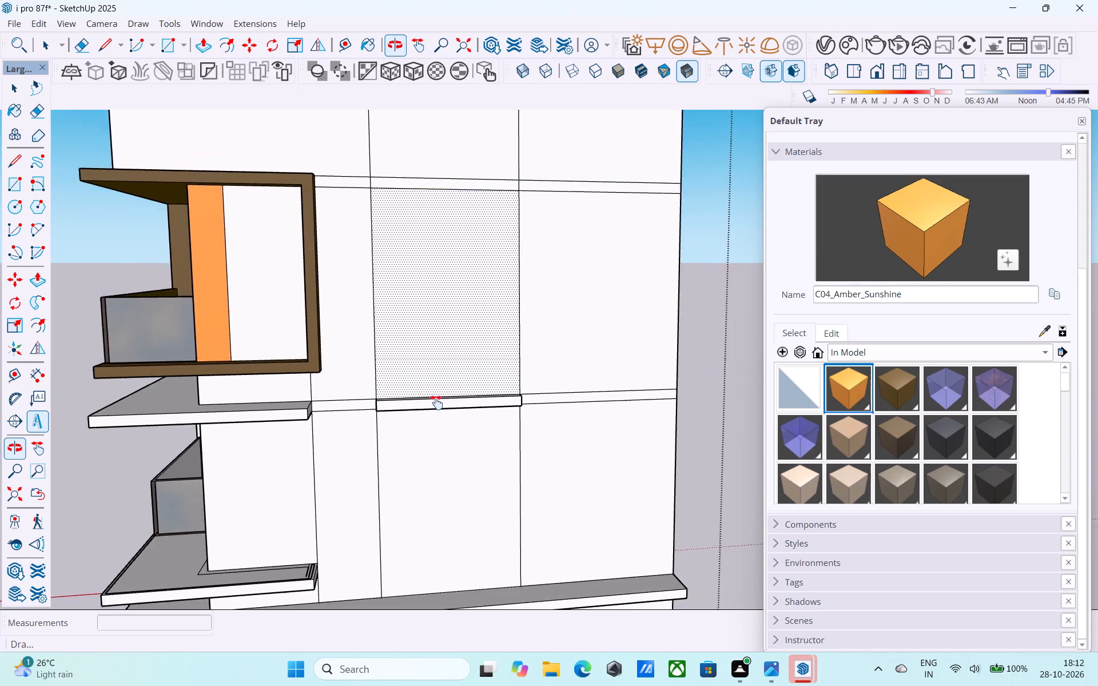
middle_click_drag(436, 402, 431, 484)
scroll(399, 392, "up", 5)
double_click(401, 316)
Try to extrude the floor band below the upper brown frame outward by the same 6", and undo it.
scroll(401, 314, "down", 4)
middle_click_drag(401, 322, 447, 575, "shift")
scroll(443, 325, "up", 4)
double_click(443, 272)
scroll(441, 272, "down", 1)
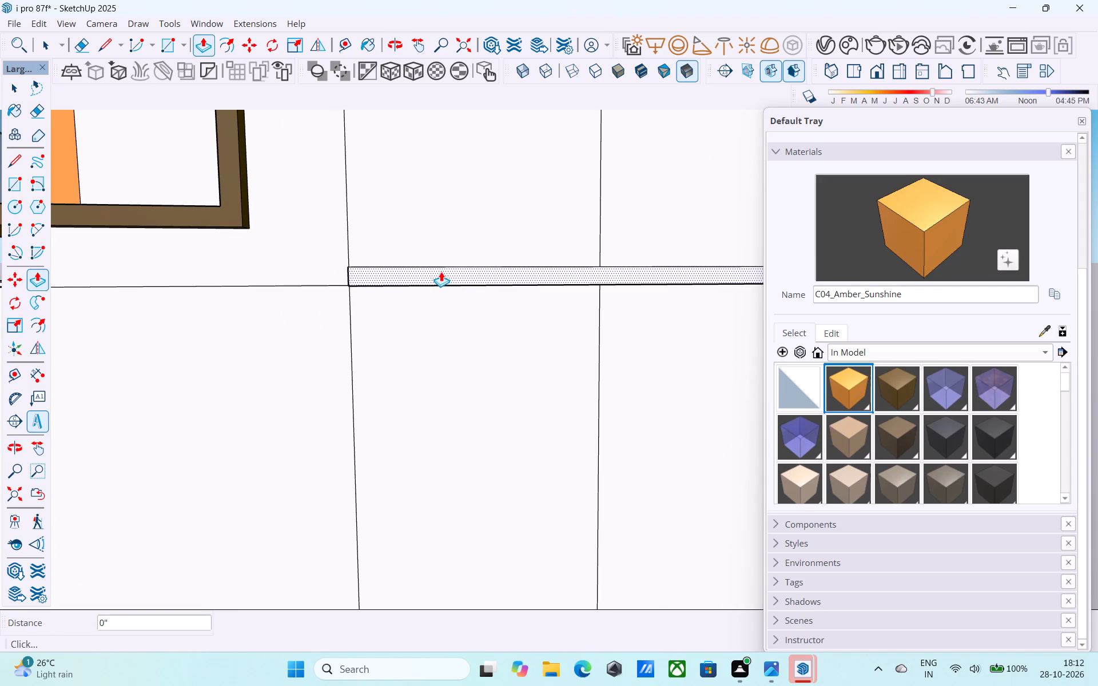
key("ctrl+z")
Copy the middle segment of the floor line level with the upper brown frame's top a short distance upward.
scroll(441, 272, "down", 4)
middle_click_drag(441, 272, 480, 616)
scroll(495, 406, "down", 3)
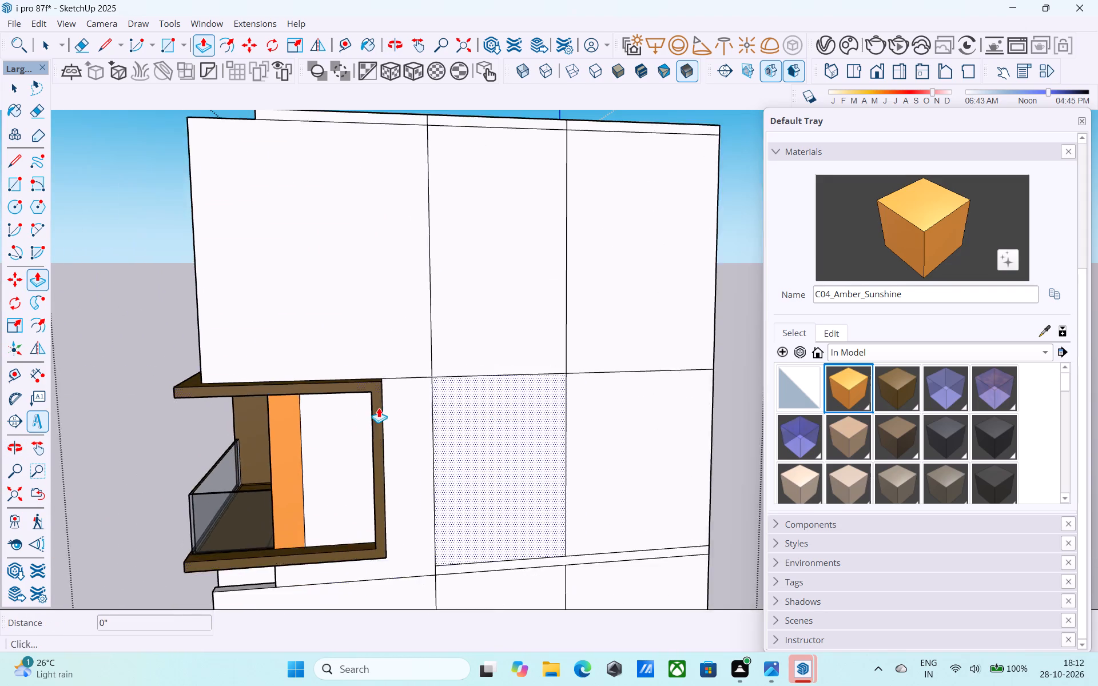
middle_click_drag(371, 405, 234, 412, "shift")
middle_click_drag(300, 404, 241, 410, "shift")
scroll(249, 405, "up", 4)
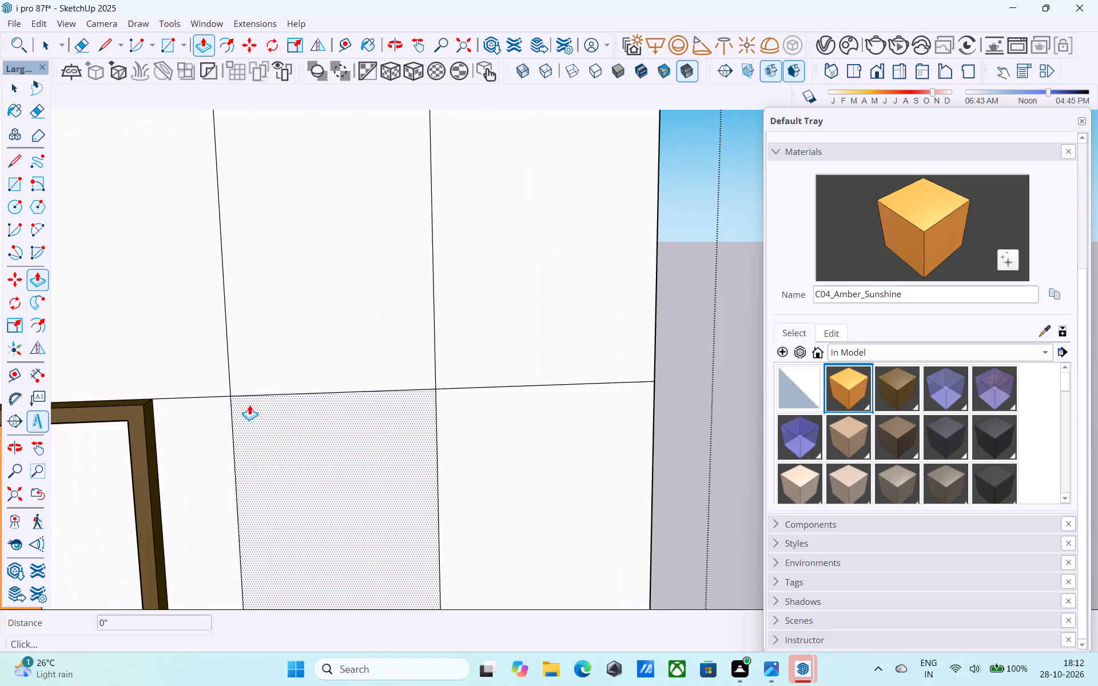
key("space")
left_click(254, 394)
left_click(257, 396)
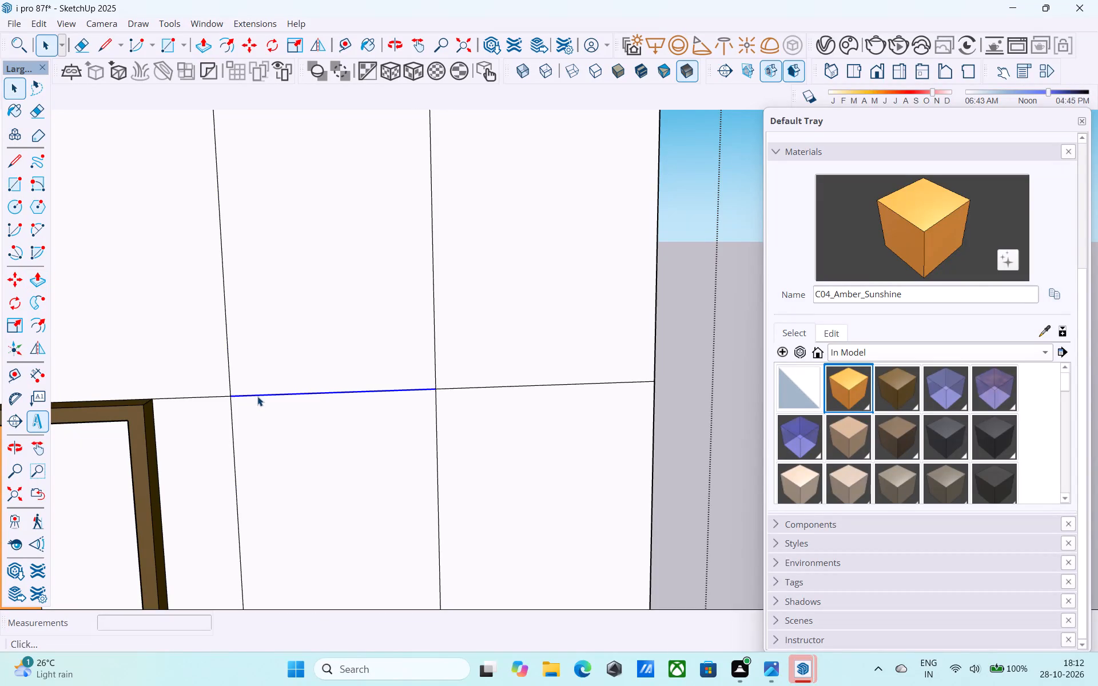
key("m")
left_click(433, 392)
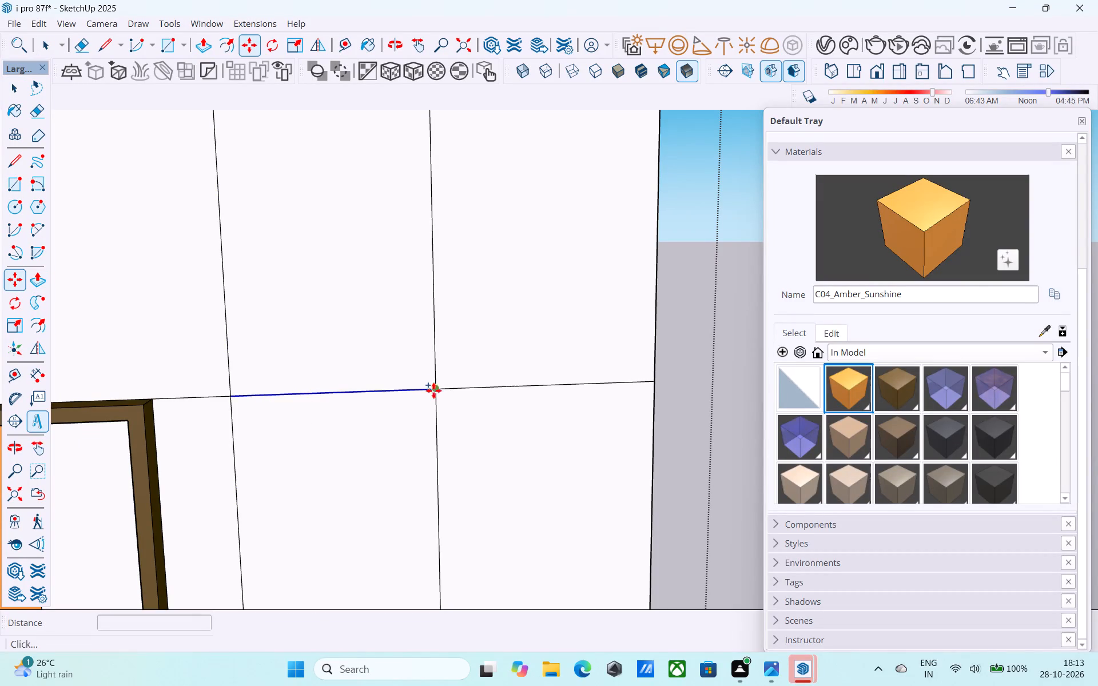
left_click(435, 374)
Extrude the narrow middle strip level with the upper brown frame's top outward by the same 6".
key("space")
left_click(425, 377)
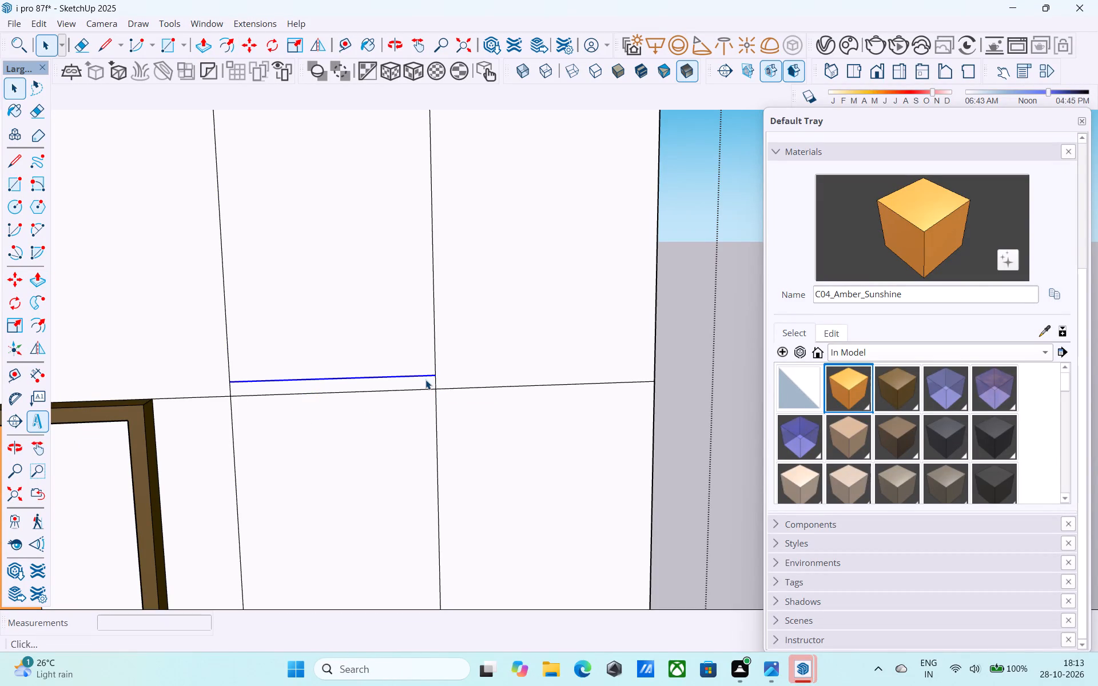
left_click(425, 380)
key("p")
double_click(425, 380)
key("space")
Draw a short vertical line across the floor band below the upper brown frame, rejoining the wall's vertical dividing line.
scroll(409, 354, "down", 11)
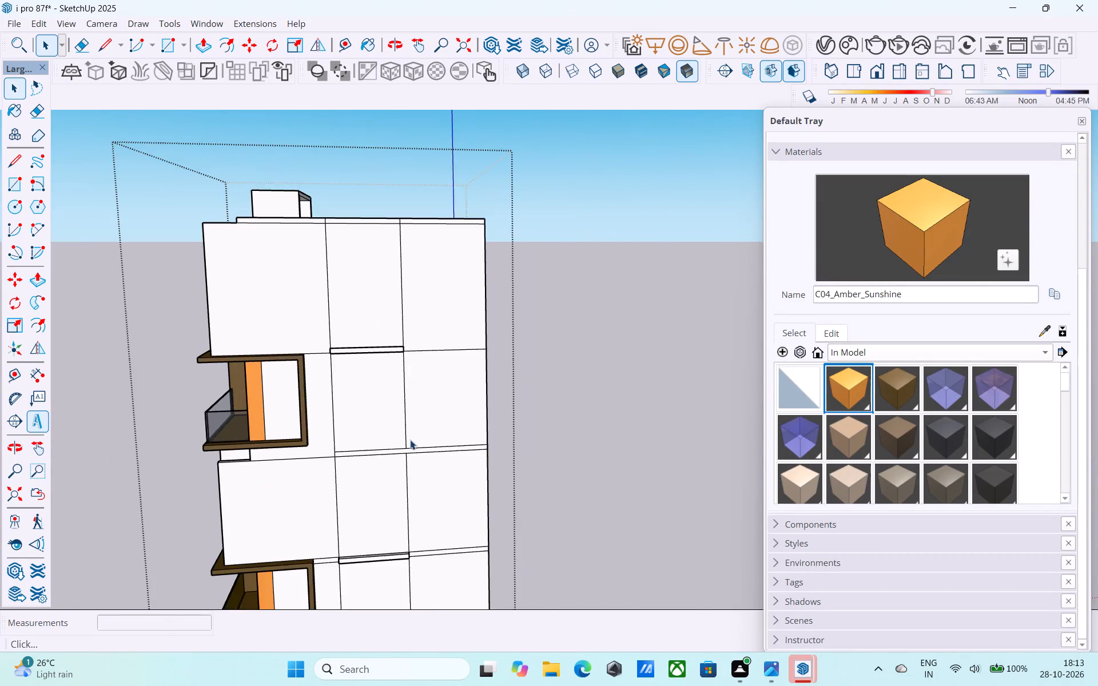
scroll(410, 440, "up", 8)
key("l")
scroll(405, 443, "up", 6)
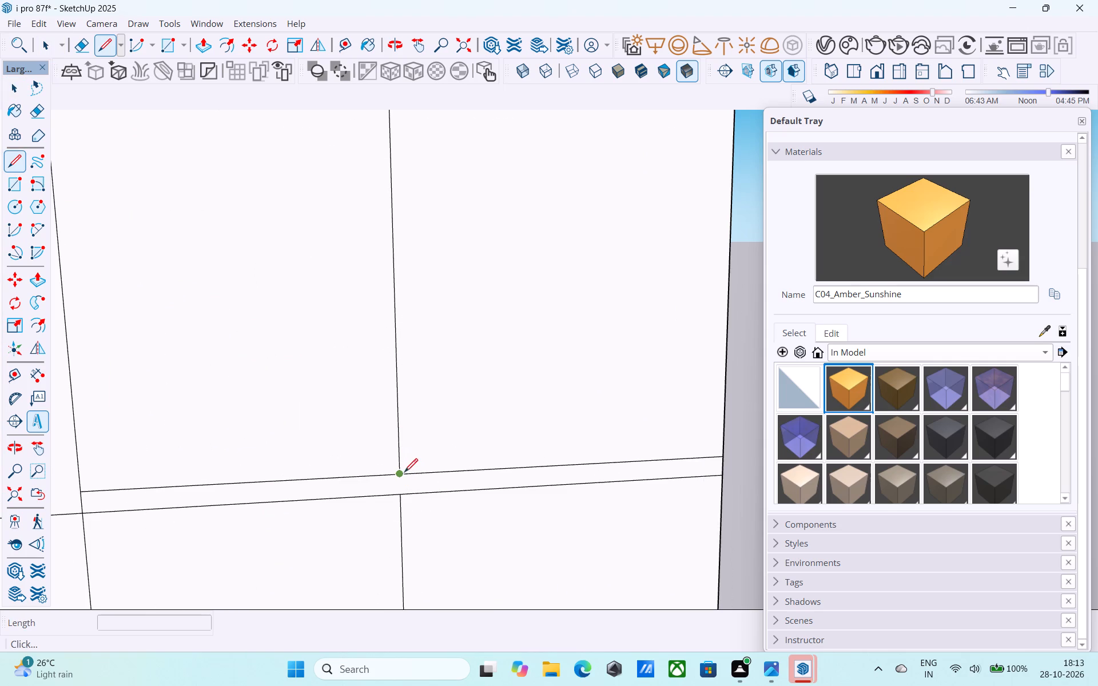
left_click(404, 473)
left_click(400, 495)
Extrude the middle segment of the floor band below the upper brown frame outward by the same 6".
key("space")
left_click(377, 492)
scroll(376, 485, "up", 3)
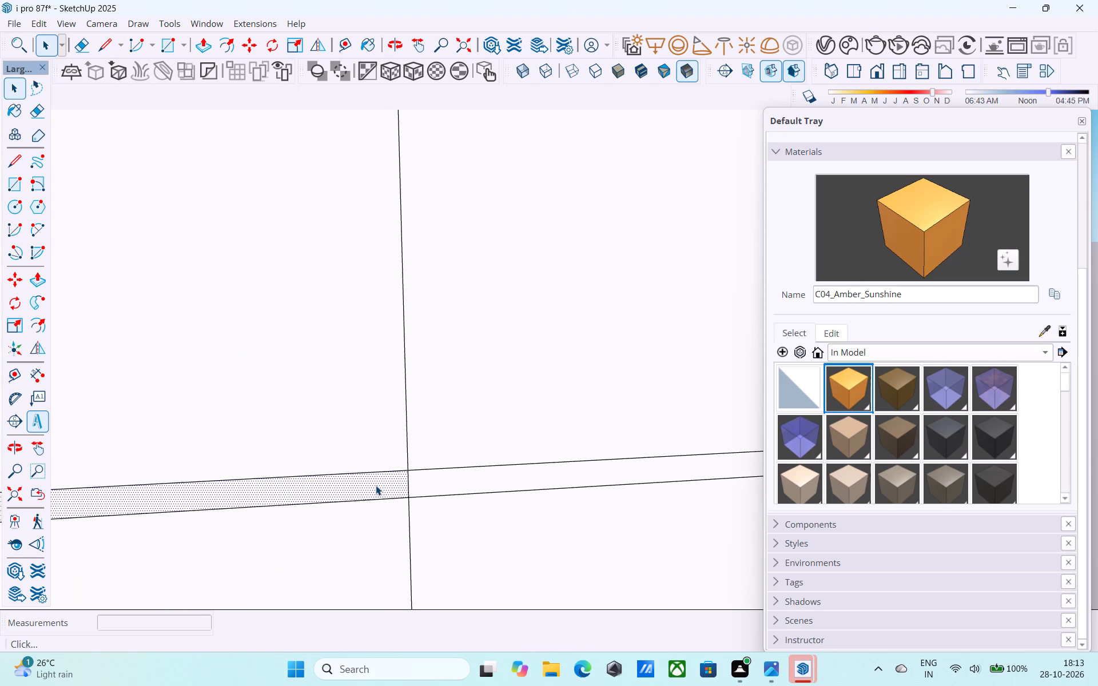
key("p")
double_click(376, 485)
scroll(375, 480, "down", 17)
key("space")
Offset the outline of the topmost middle panel on the right side wall 6" inward.
scroll(419, 420, "up", 1)
scroll(419, 420, "down", 7)
middle_click_drag(419, 424, 413, 415)
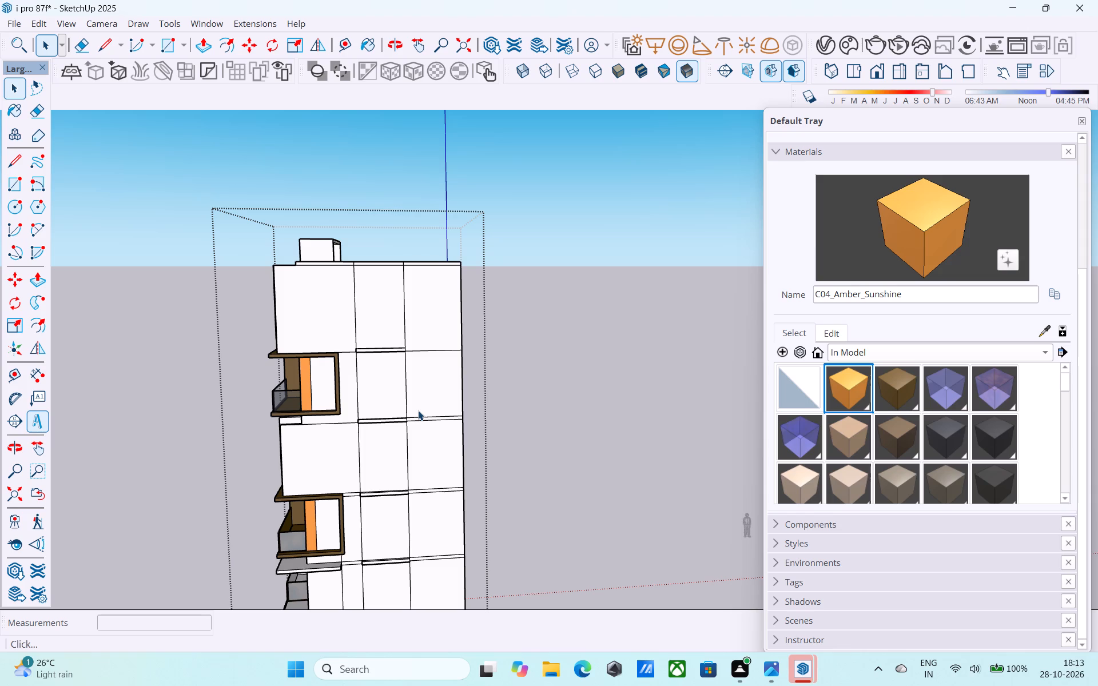
scroll(418, 410, "up", 1)
scroll(383, 376, "down", 4)
middle_click_drag(376, 372, 359, 364)
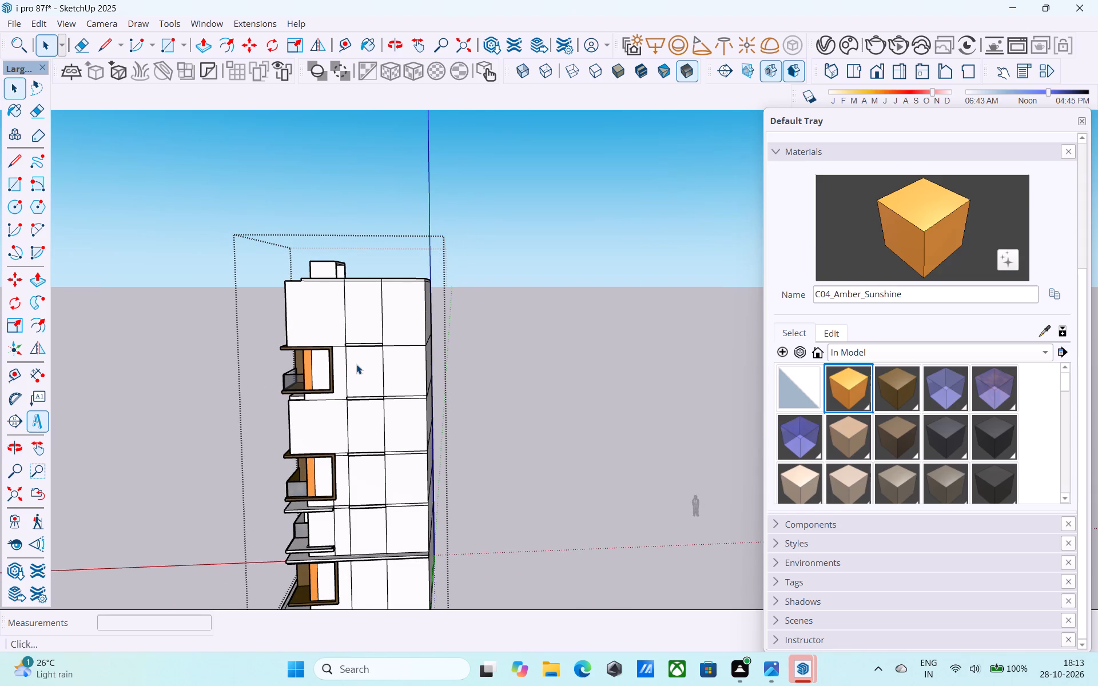
middle_click_drag(356, 364, 375, 388)
scroll(379, 326, "up", 8)
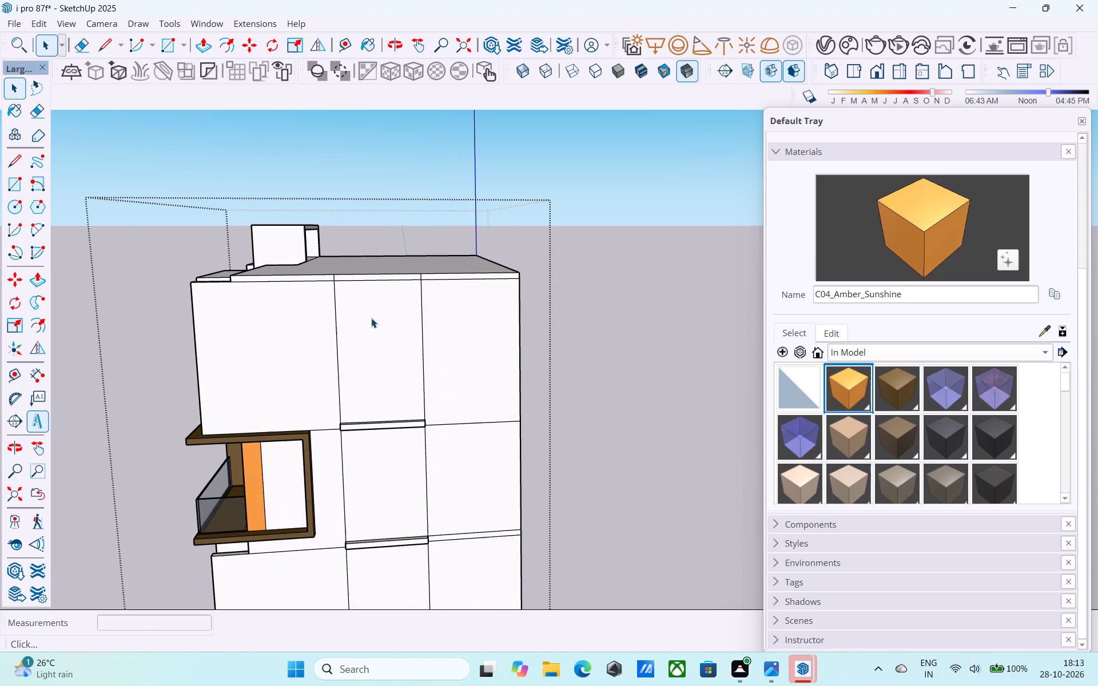
middle_click_drag(371, 318, 394, 384)
scroll(373, 348, "up", 6)
scroll(339, 326, "down", 5)
middle_click_drag(330, 328, 313, 326)
left_click(351, 366)
scroll(351, 366, "up", 3)
key("f")
left_click(351, 366)
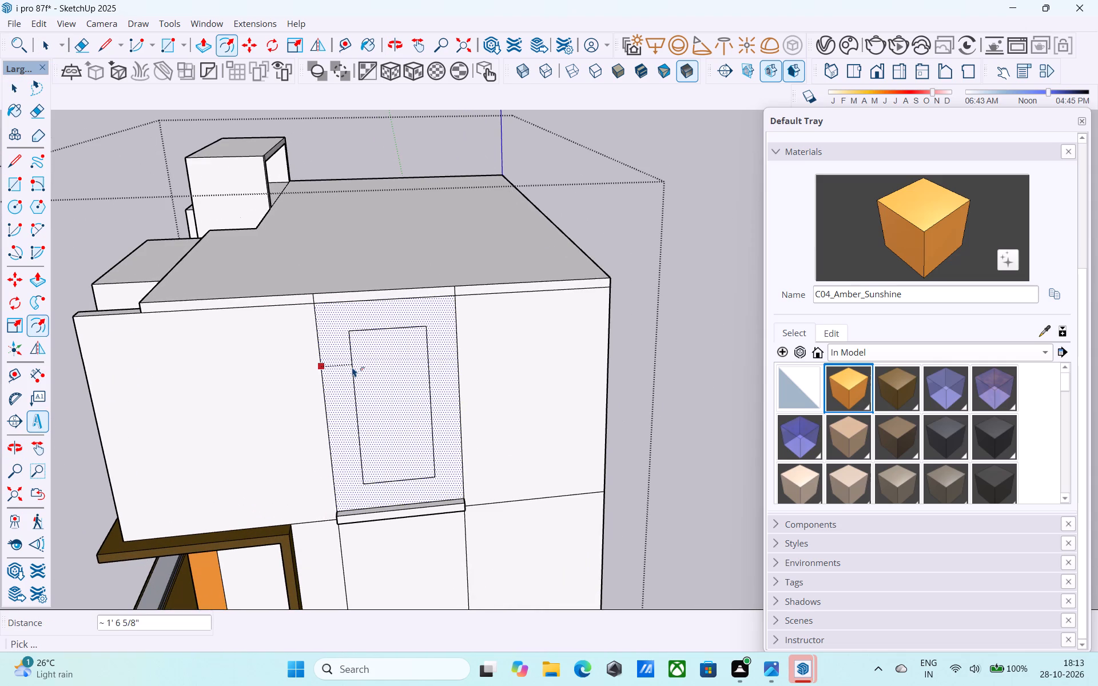
key("6")
key("shift+quotedbl")
key("Return")
key("space")
Offset the outline of the middle wall panel beside the upper brown frame 6" inward.
scroll(328, 284, "down", 5)
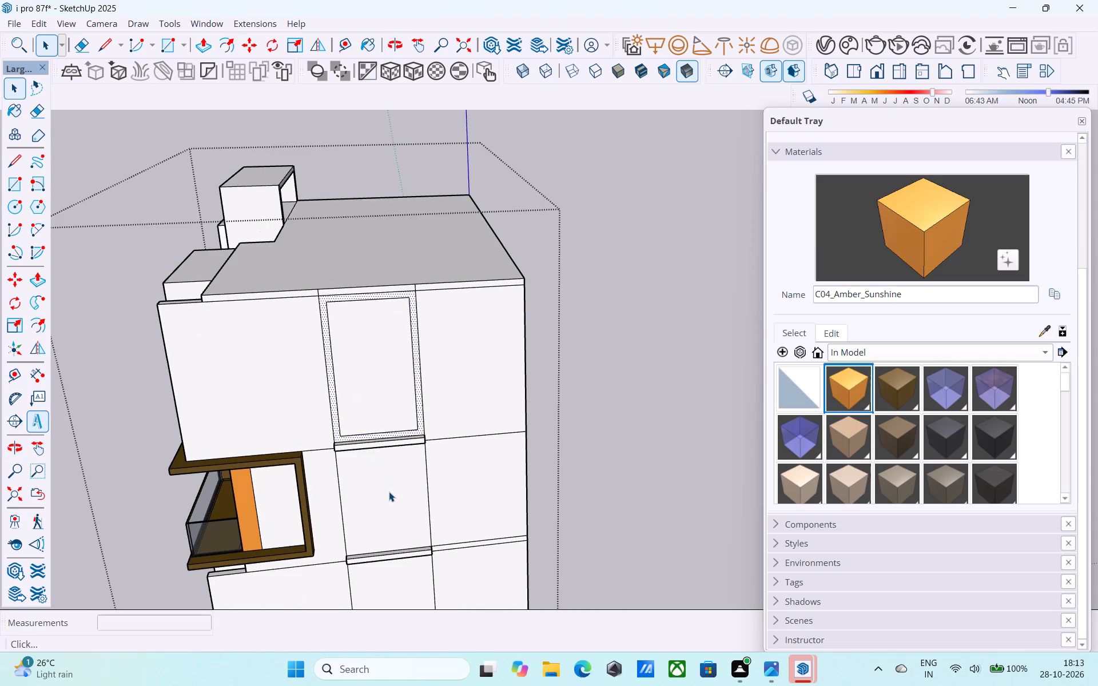
middle_click_drag(389, 492, 356, 309)
left_click(346, 357)
scroll(346, 357, "up", 3)
key("f")
left_click(346, 357)
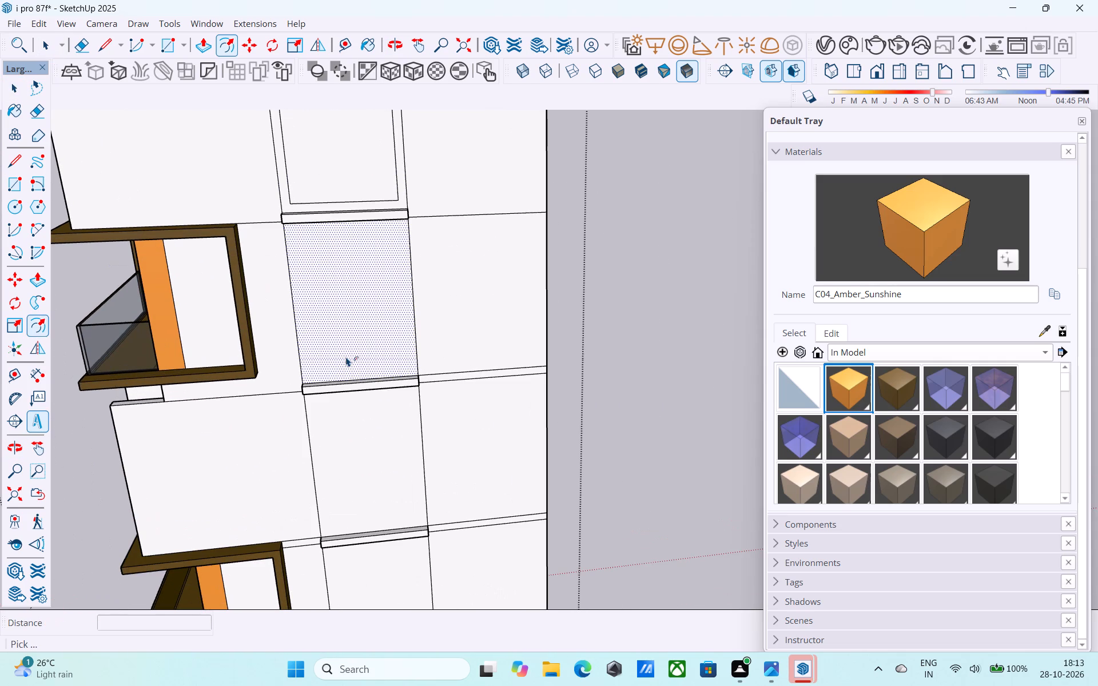
key("6")
key("shift+quotedbl")
key("Return")
key("space")
Offset the outline of the middle wall panel between the upper and middle brown frames' floors 6" inward.
scroll(336, 321, "down", 6)
scroll(348, 374, "up", 3)
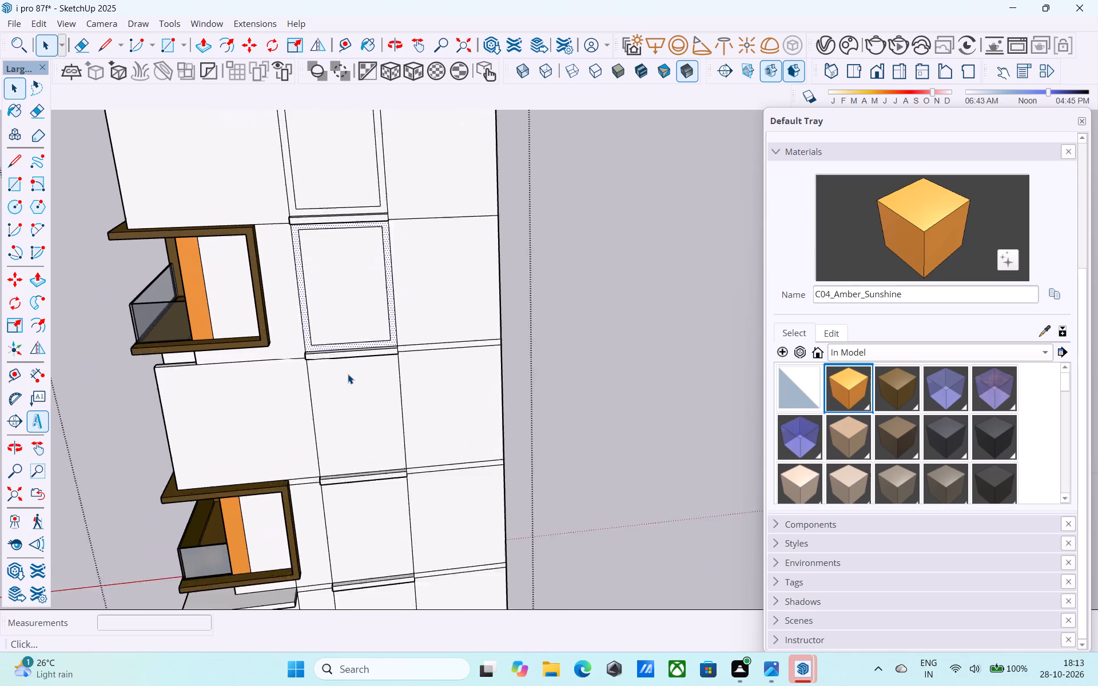
scroll(348, 374, "up", 2)
left_click(348, 374)
scroll(348, 375, "up", 3)
key("f")
left_click(348, 375)
type("6\"")
key("Return")
key("space")
Offset the outline of the middle wall panel beside the middle brown frame 6" inward.
scroll(309, 302, "down", 6)
scroll(341, 465, "up", 1)
middle_click_drag(341, 465, 295, 316)
left_click(273, 358)
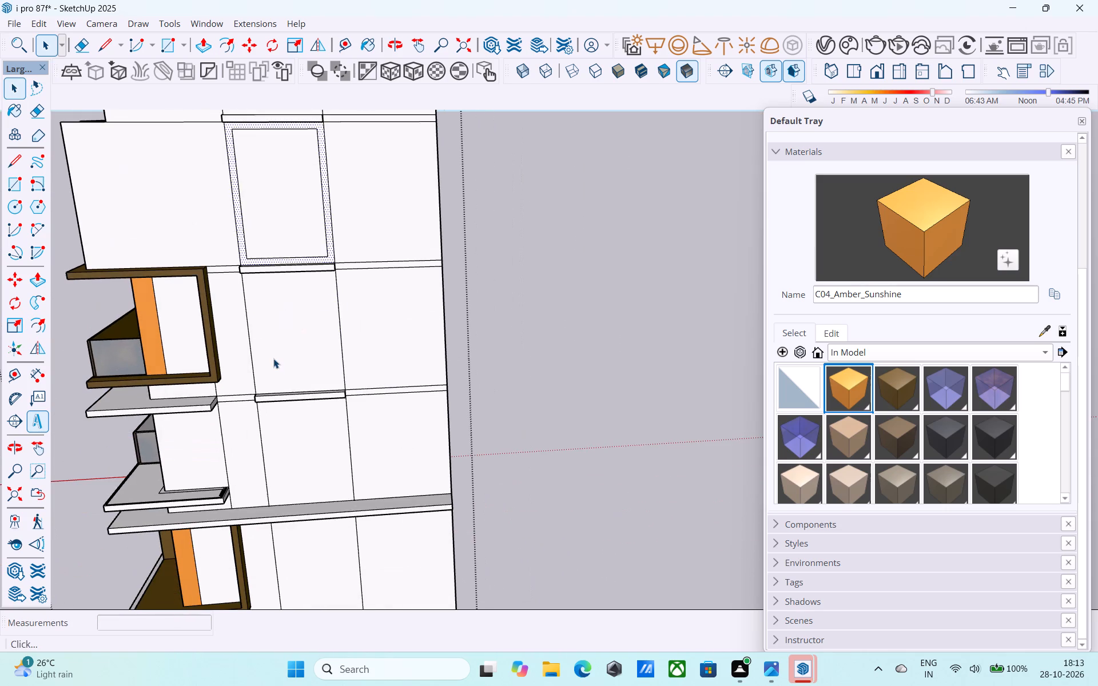
scroll(274, 356, "up", 1)
key("f")
left_click(274, 356)
key("6")
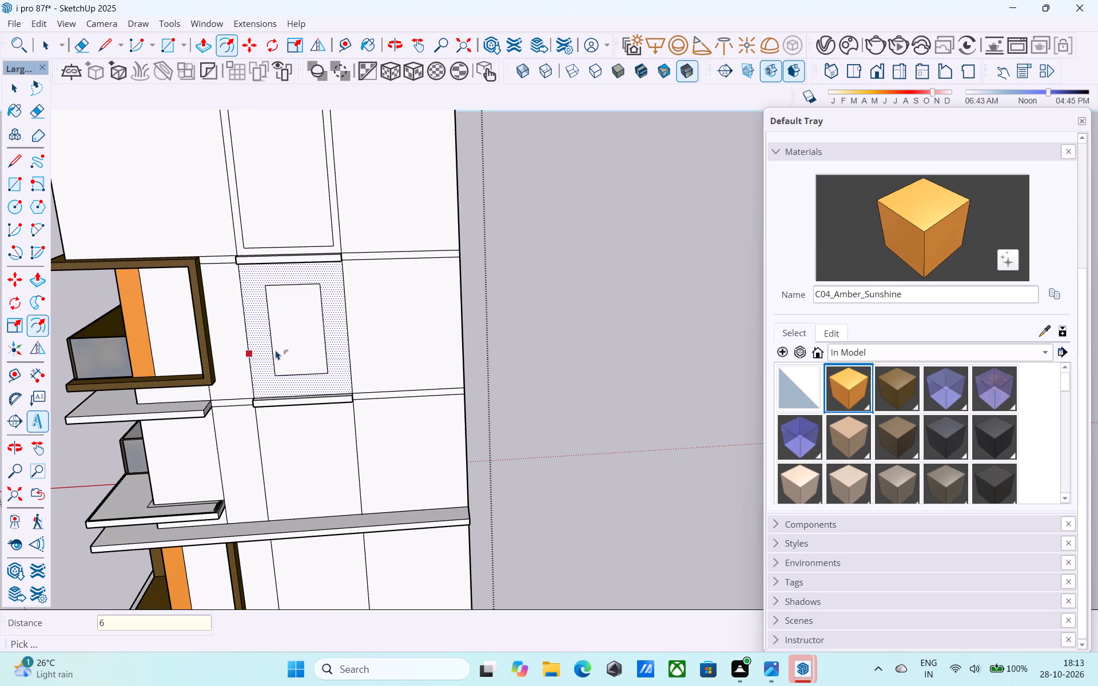
key("shift+quotedbl")
key("Return")
key("space")
Offset the outline of the middle wall panel just above the full-width projecting ledge 6" inward.
scroll(277, 314, "down", 6)
scroll(289, 383, "up", 6)
left_click(290, 383)
scroll(290, 383, "up", 3)
key("f")
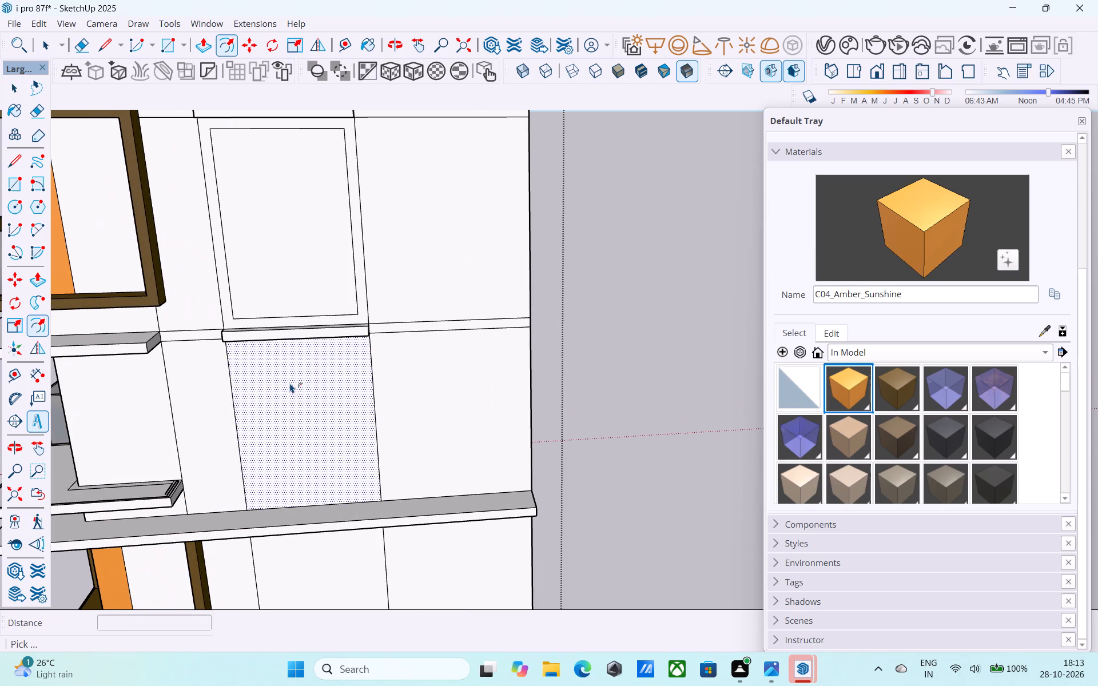
left_click(290, 383)
type("6\"")
key("Return")
key("space")
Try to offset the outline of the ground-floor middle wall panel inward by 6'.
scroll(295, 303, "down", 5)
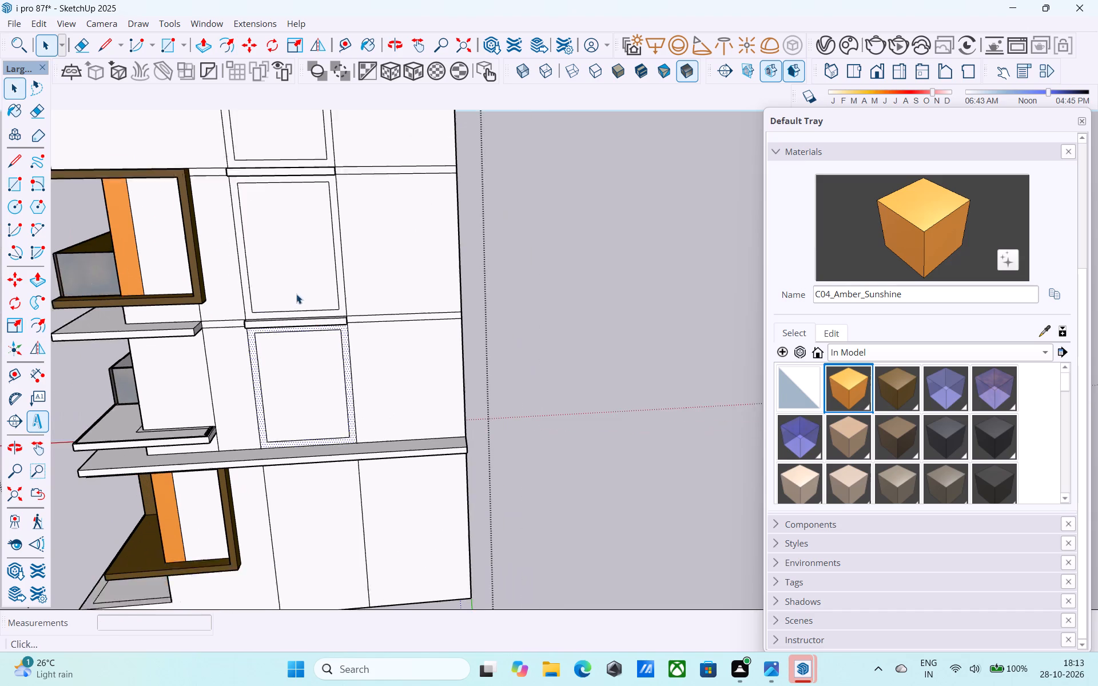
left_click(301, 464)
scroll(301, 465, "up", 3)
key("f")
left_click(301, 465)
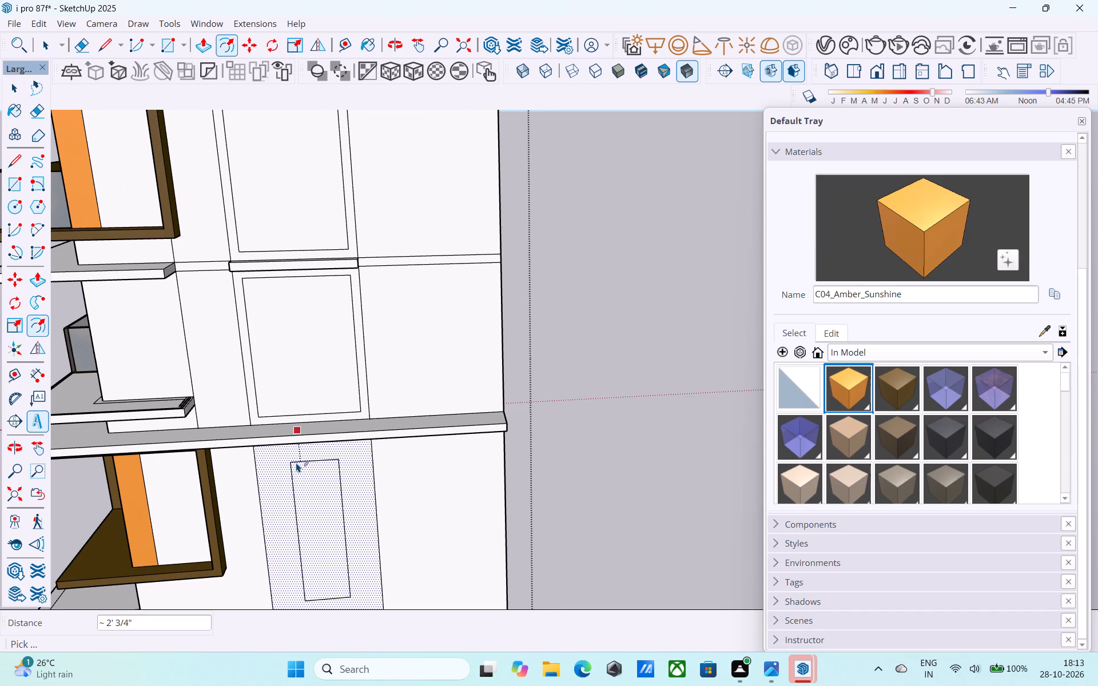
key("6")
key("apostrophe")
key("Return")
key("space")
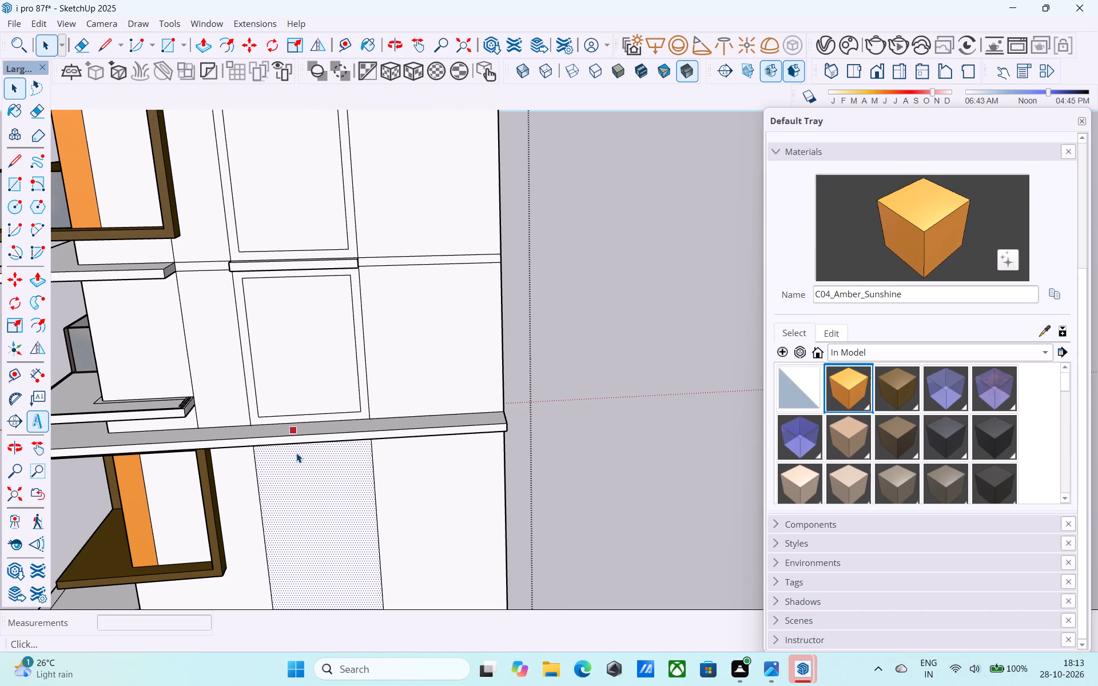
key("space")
Offset the outline of the ground-floor middle wall panel below the projecting ledge 6" inward.
left_click(299, 460)
key("f")
left_click(303, 462)
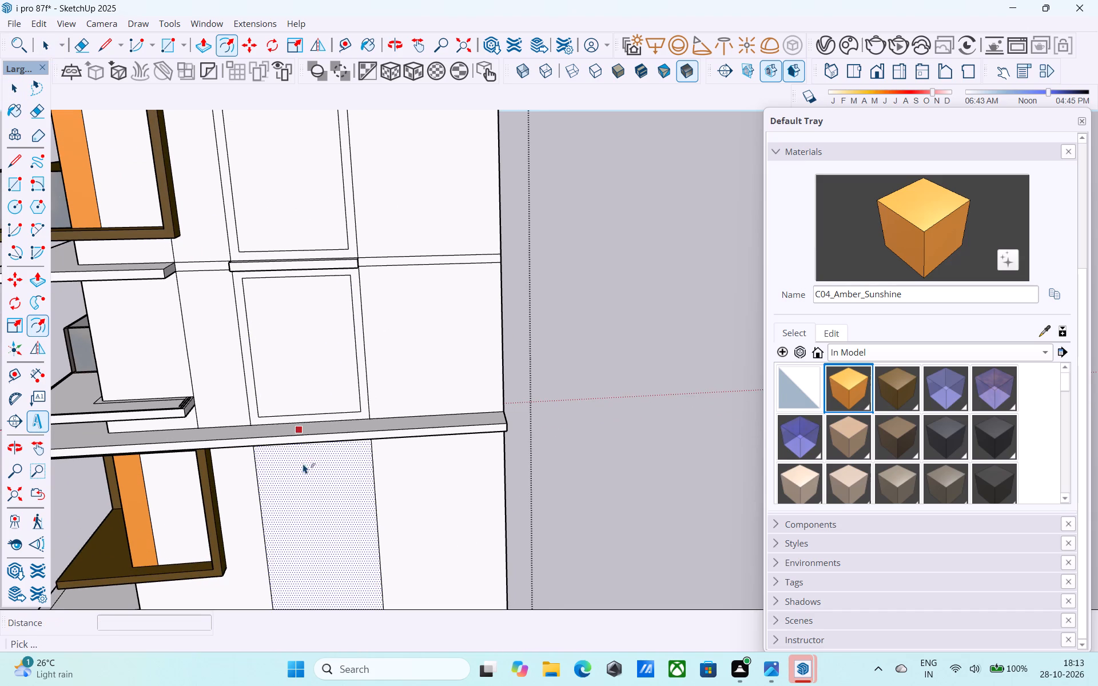
key("6")
key("shift+quotedbl")
key("Return")
key("space")
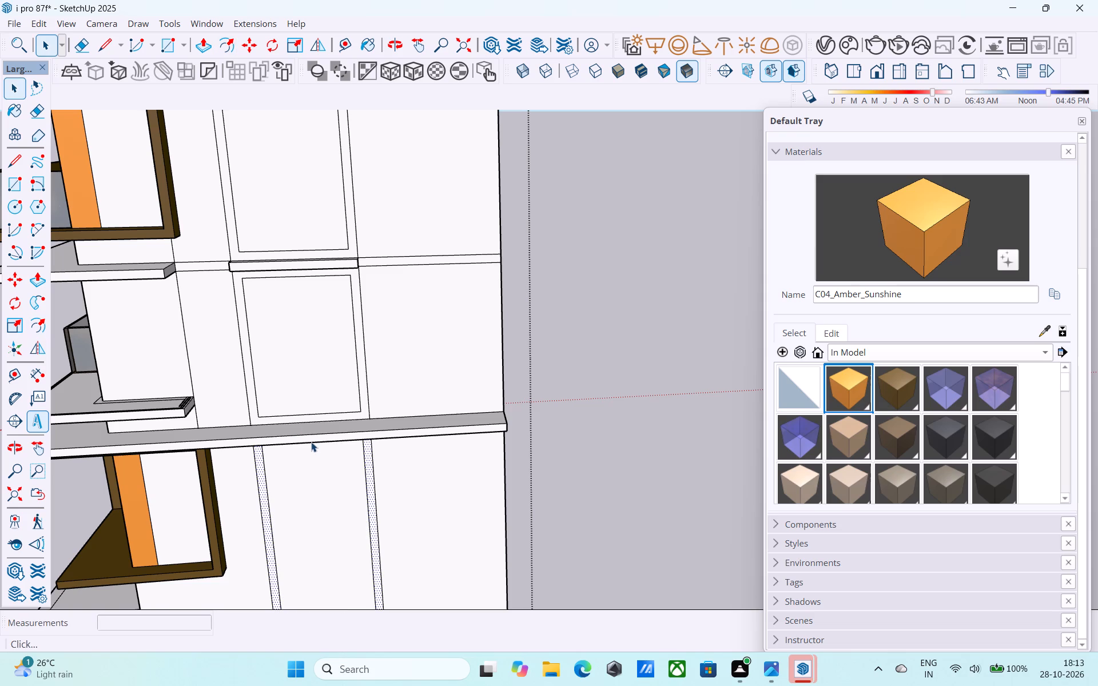
Examine the framed middle panels and floor bands on the right side wall from several angles.
scroll(311, 441, "down", 6)
middle_click_drag(311, 441, 321, 334)
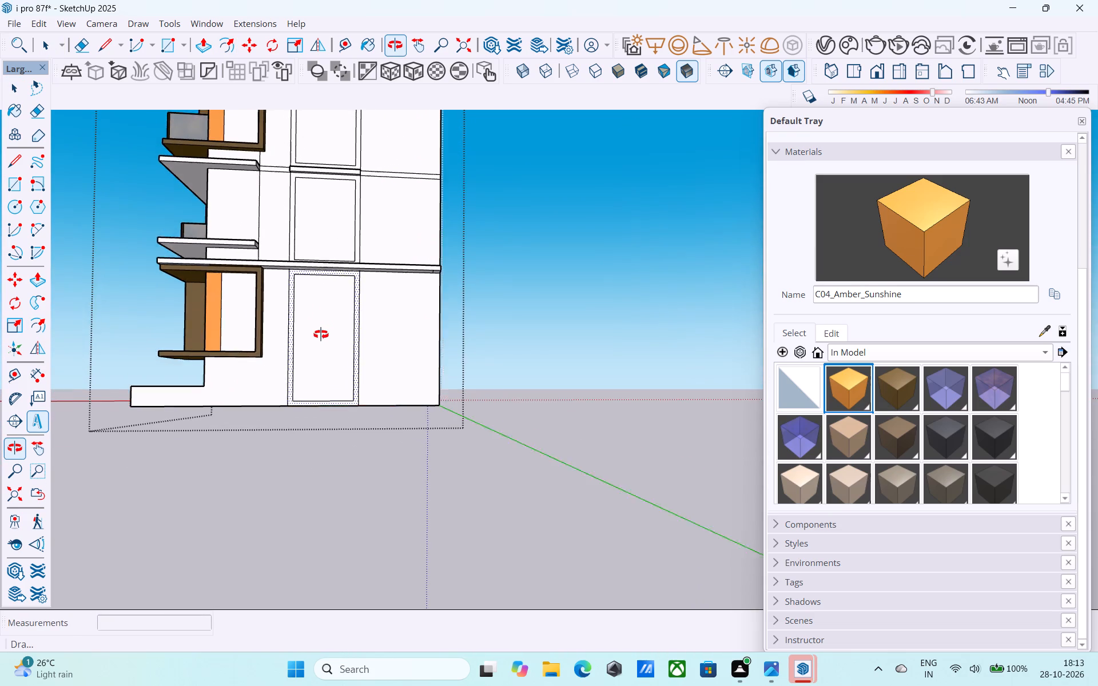
middle_click_drag(321, 334, 324, 374)
middle_click_drag(324, 375, 333, 343, "shift")
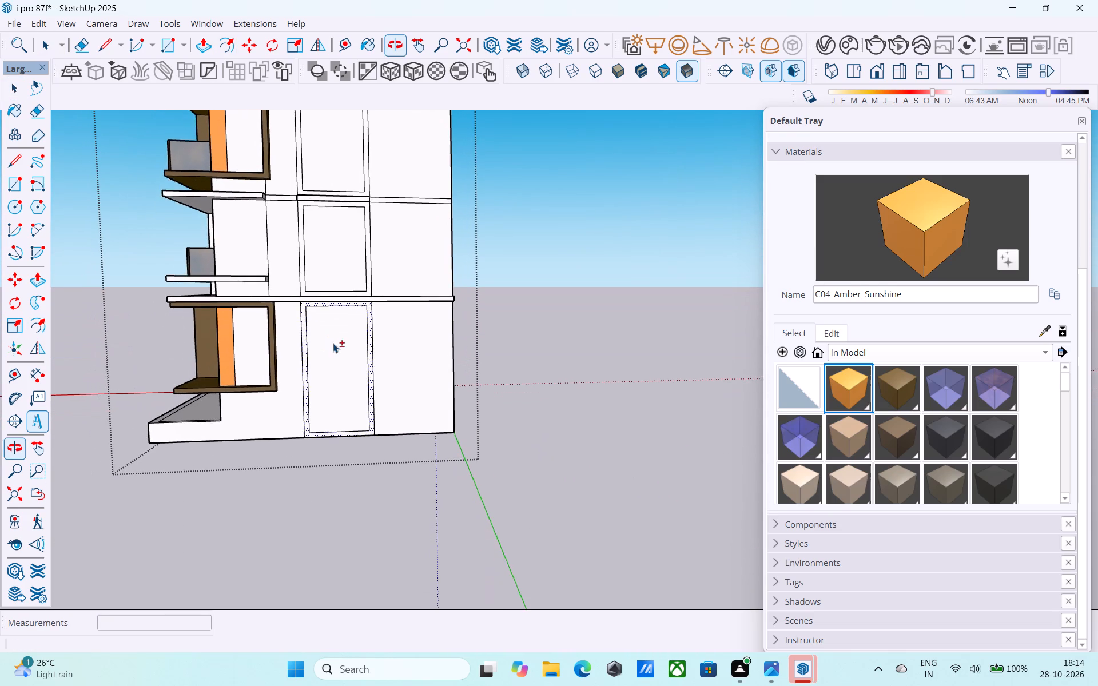
scroll(333, 342, "up", 1)
middle_click_drag(333, 342, 332, 352)
scroll(345, 345, "down", 1)
middle_click_drag(303, 354, 291, 361, "shift")
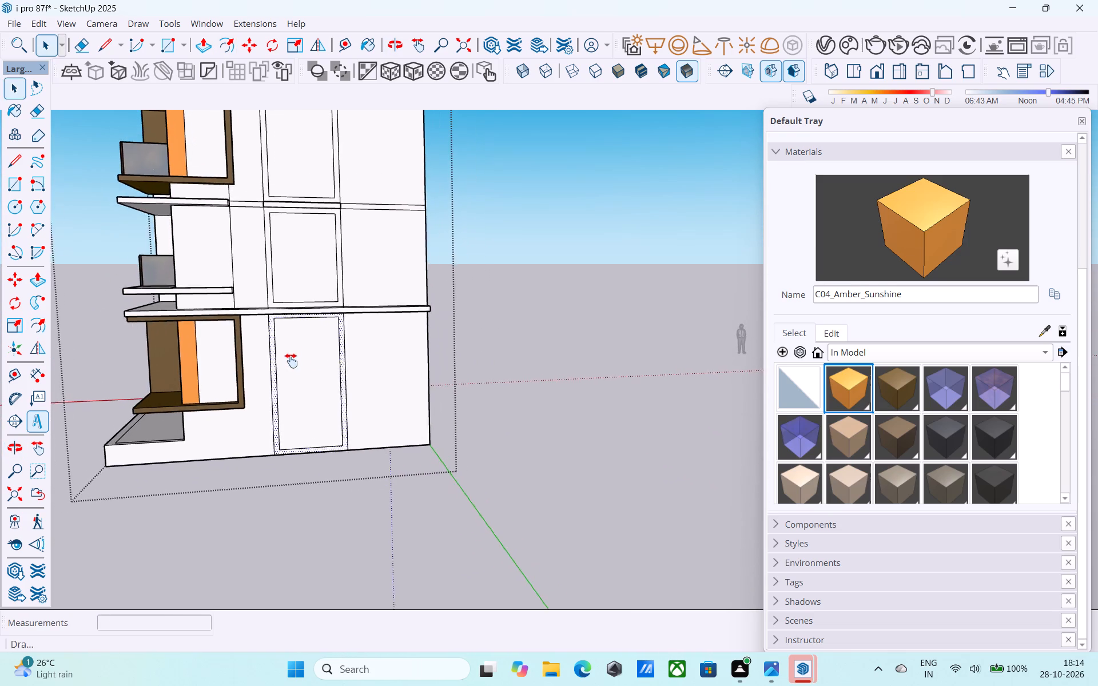
middle_click_drag(291, 361, 298, 383, "shift")
scroll(292, 359, "up", 4)
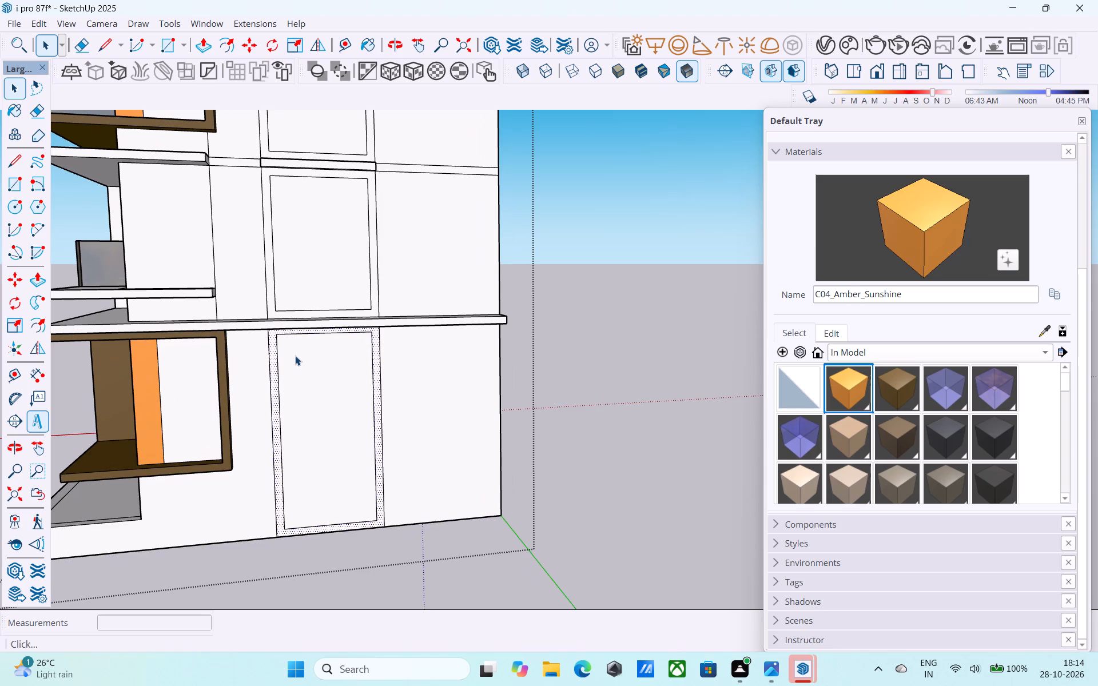
scroll(297, 354, "down", 5)
middle_click_drag(297, 355, 260, 497)
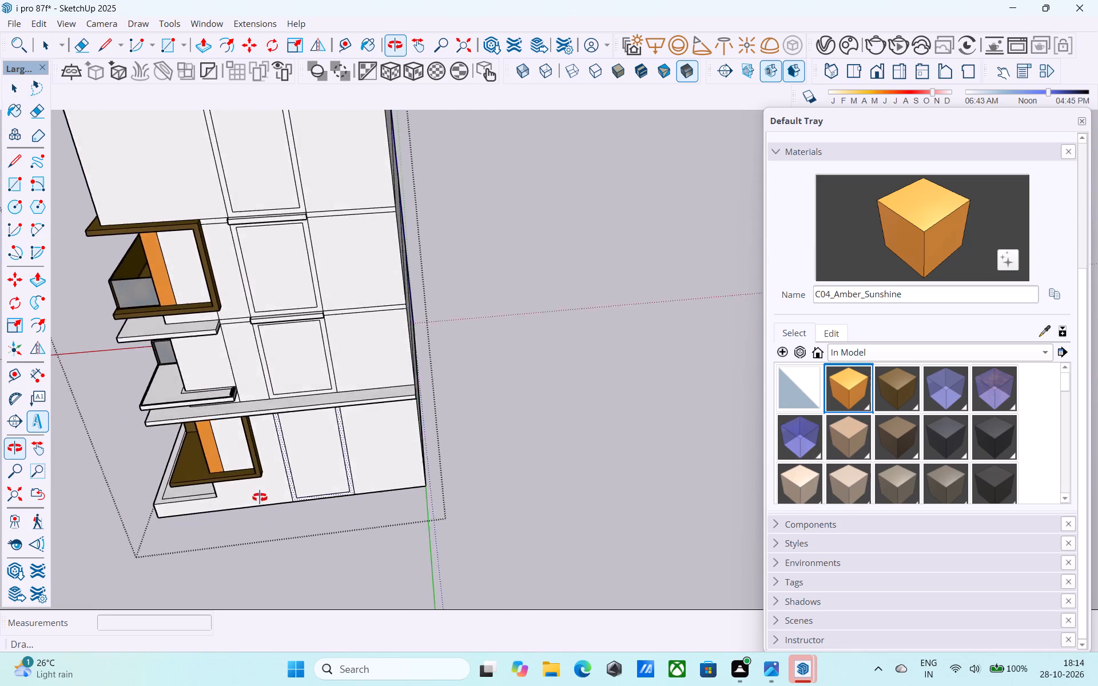
middle_click_drag(260, 497, 272, 539)
scroll(281, 539, "down", 5)
middle_click_drag(281, 540, 297, 509)
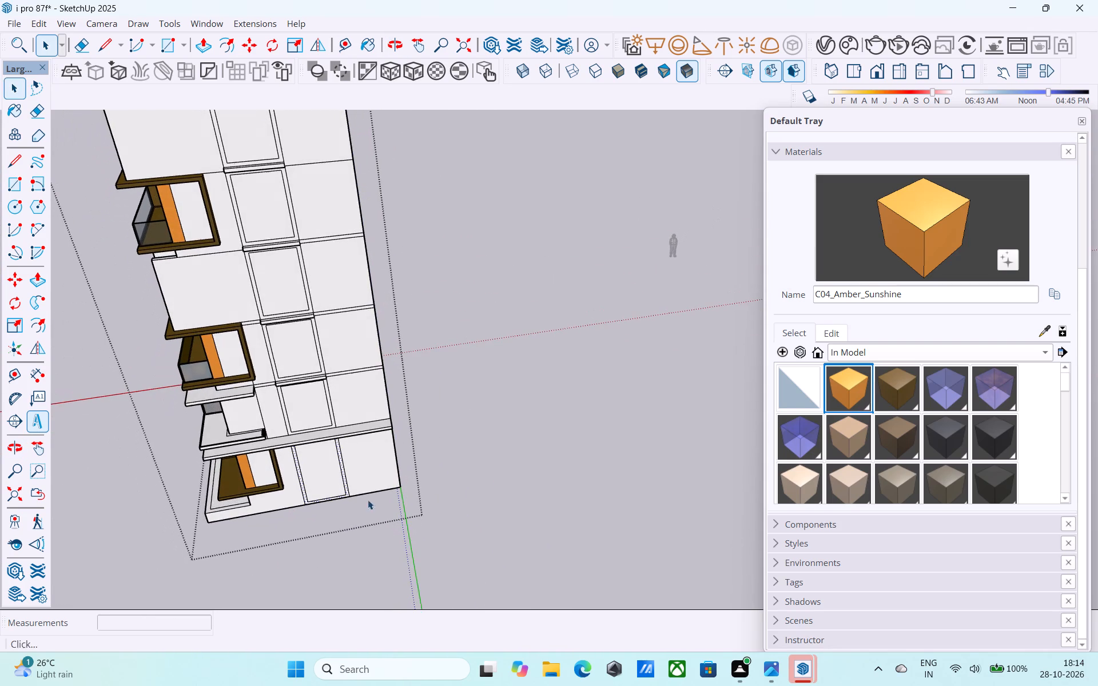
Paint the inner faces of all six framed middle wall panels with D08_Bronzed_Mustard, from the ground floor up to the top floor.
scroll(880, 404, "up", 12)
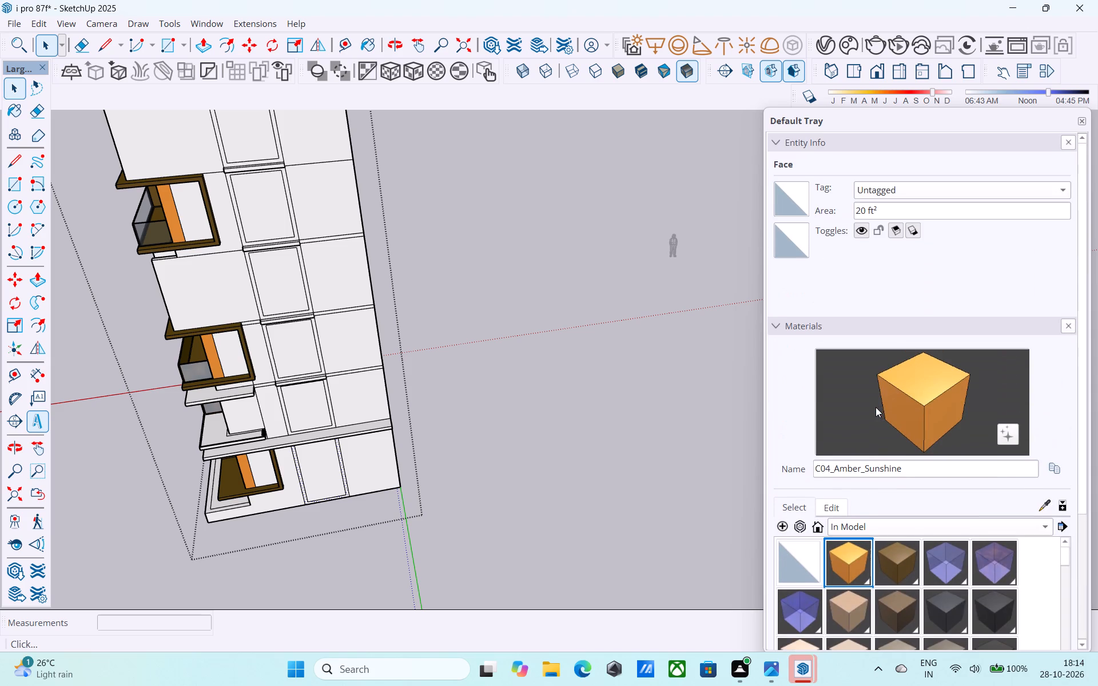
scroll(876, 407, "up", 3)
scroll(874, 409, "down", 2)
scroll(904, 493, "down", 6)
scroll(902, 492, "up", 6)
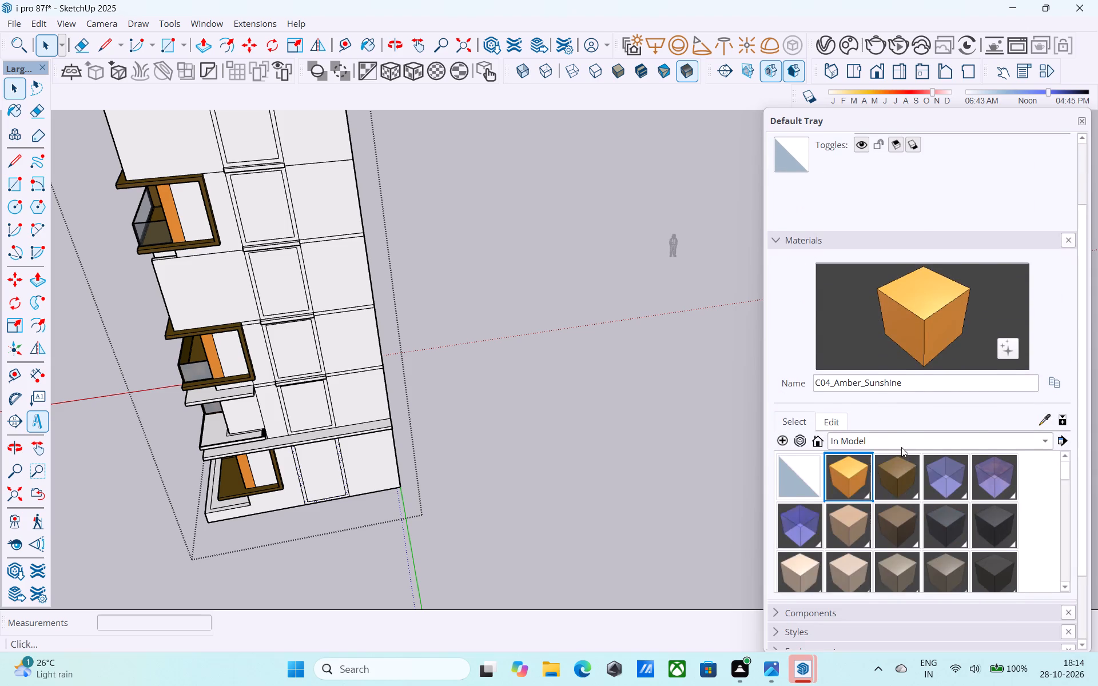
scroll(886, 482, "up", 1)
left_click(897, 513)
middle_click_drag(312, 436, 312, 410)
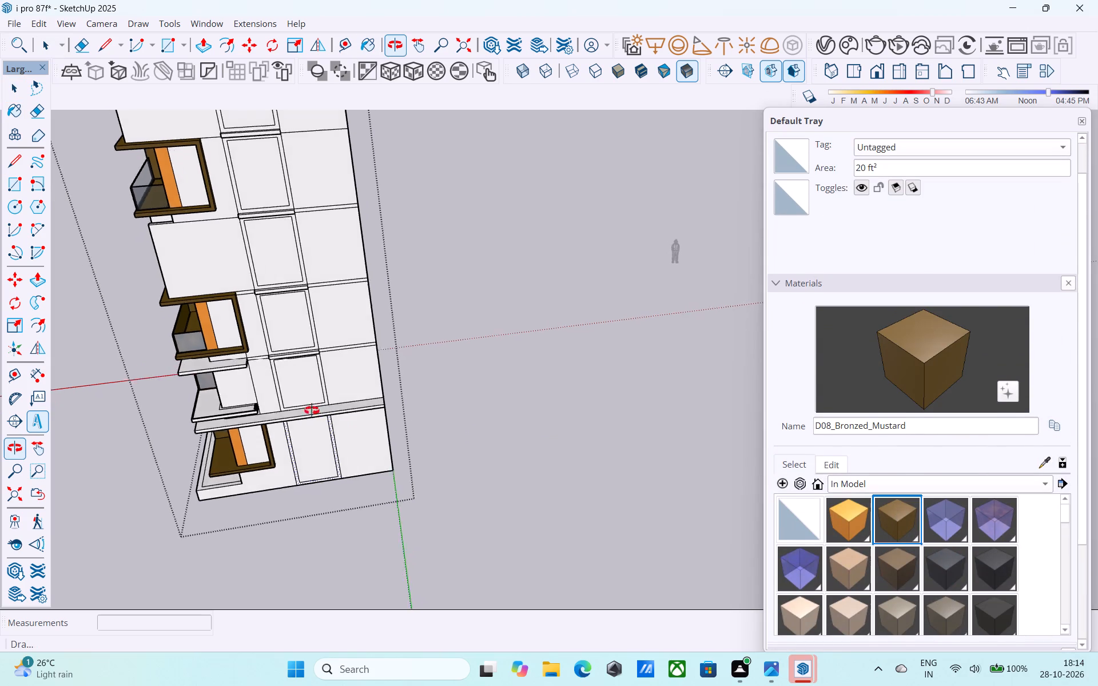
middle_click_drag(312, 410, 363, 428)
left_click(365, 461)
left_click(360, 394)
middle_click_drag(365, 382, 377, 485, "shift")
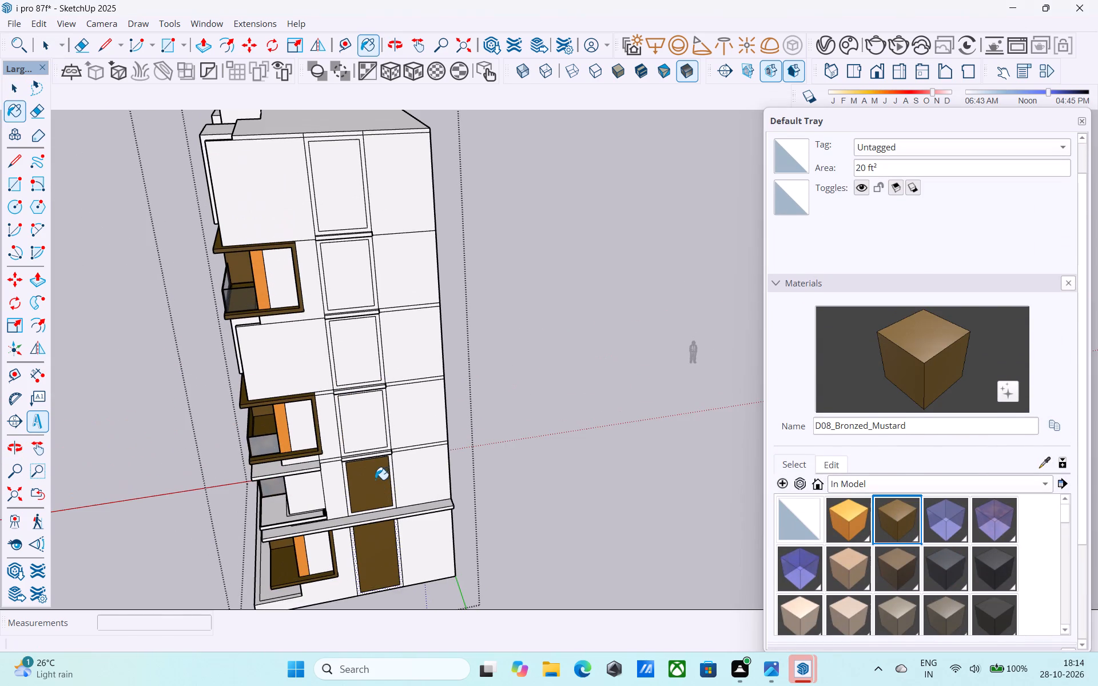
left_click(365, 435)
left_click(365, 344)
middle_click_drag(370, 364, 400, 521, "shift")
left_click(379, 454)
left_click(392, 365)
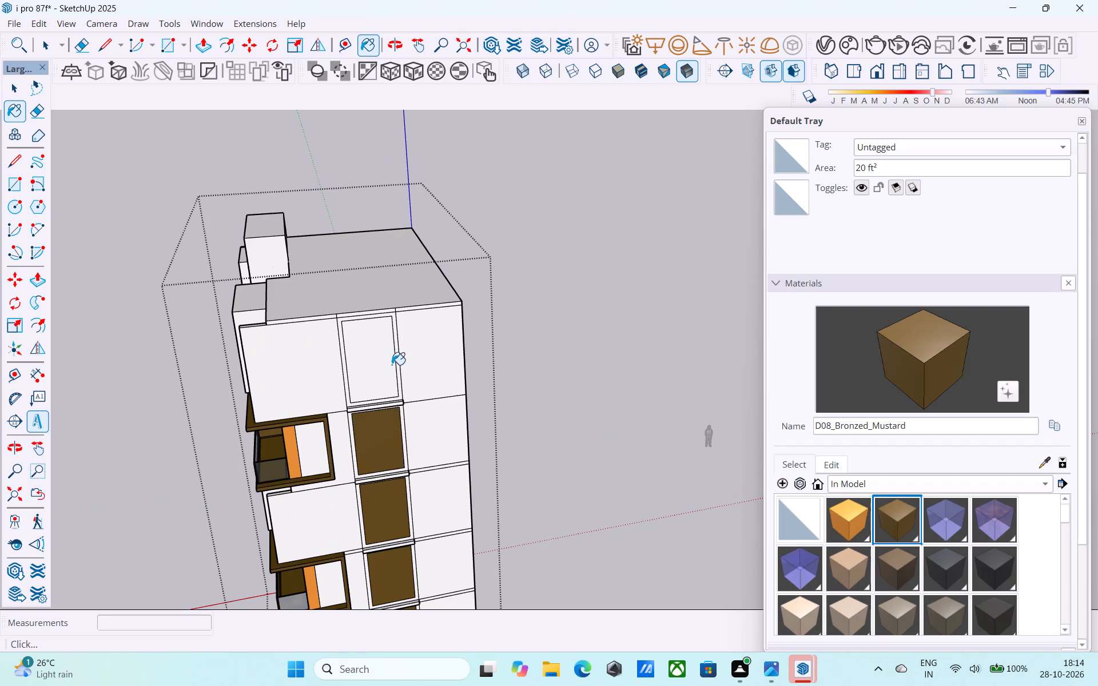
Paint the topmost projecting floor band's front, top and underside, plus the panel frames above and below it, with D08_Bronzed_Mustard.
middle_click_drag(407, 464, 400, 444, "shift")
scroll(358, 283, "up", 13)
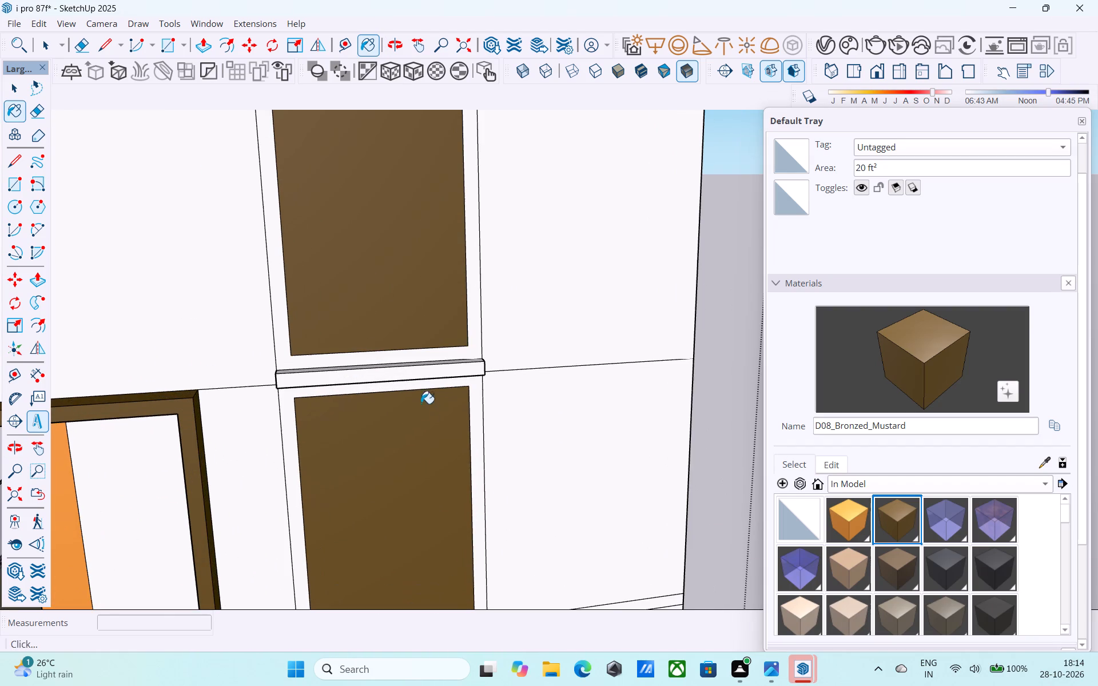
left_click(396, 372)
scroll(388, 365, "up", 8)
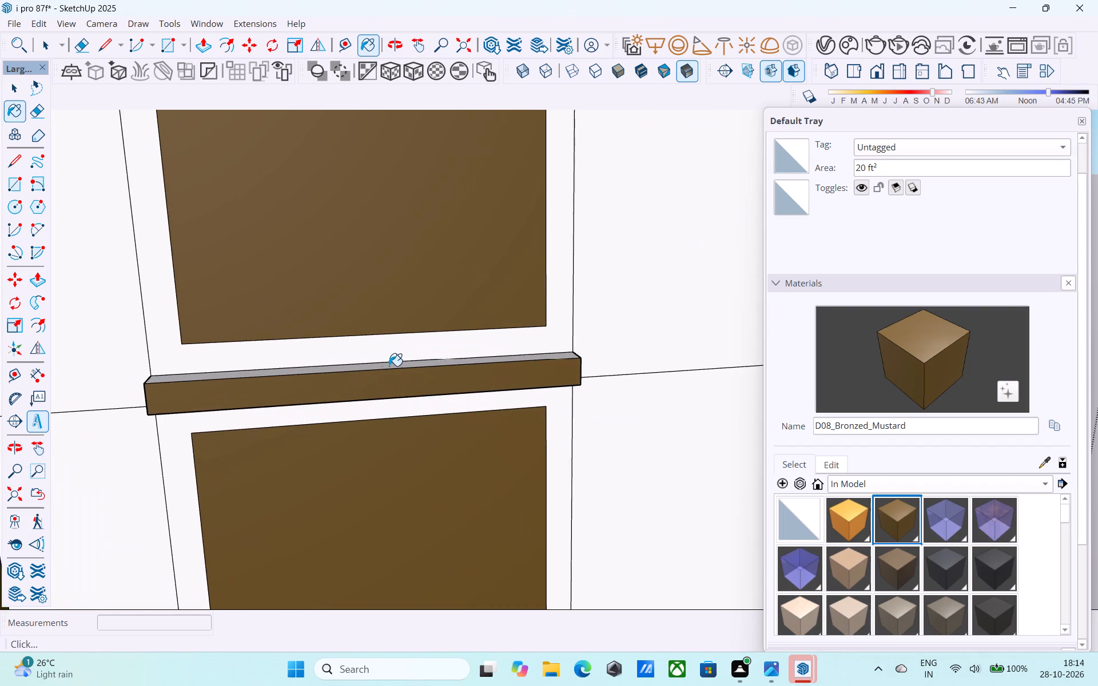
scroll(389, 366, "up", 3)
left_click(389, 353)
scroll(389, 351, "down", 5)
left_click(359, 397)
middle_click_drag(363, 385, 389, 403)
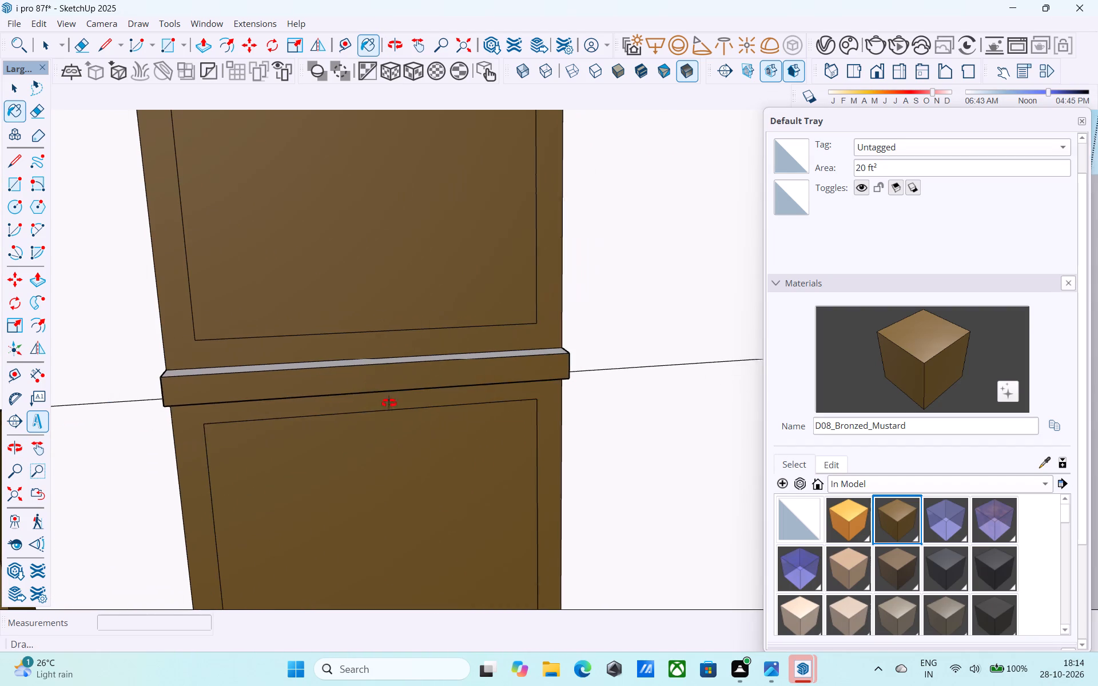
middle_click_drag(389, 403, 560, 479)
left_click(340, 426)
scroll(338, 398, "down", 6)
middle_click_drag(356, 474, 352, 454, "shift")
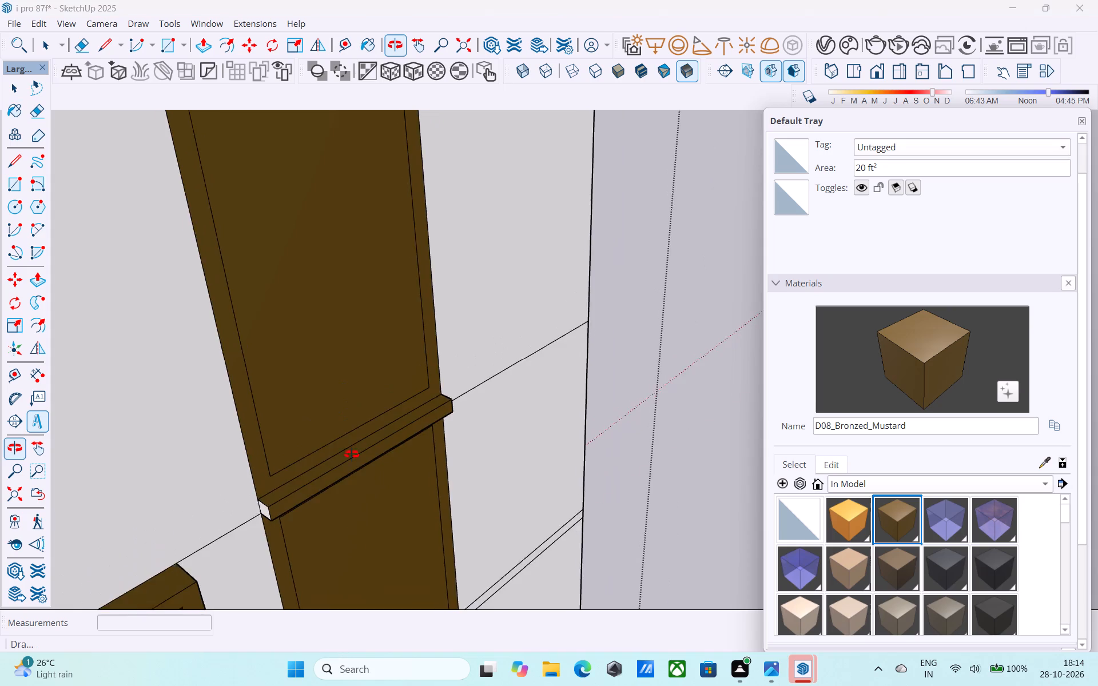
middle_click_drag(352, 454, 293, 213, "shift")
middle_click_drag(332, 484, 367, 346)
scroll(356, 316, "up", 8)
left_click(373, 280)
left_click(381, 269)
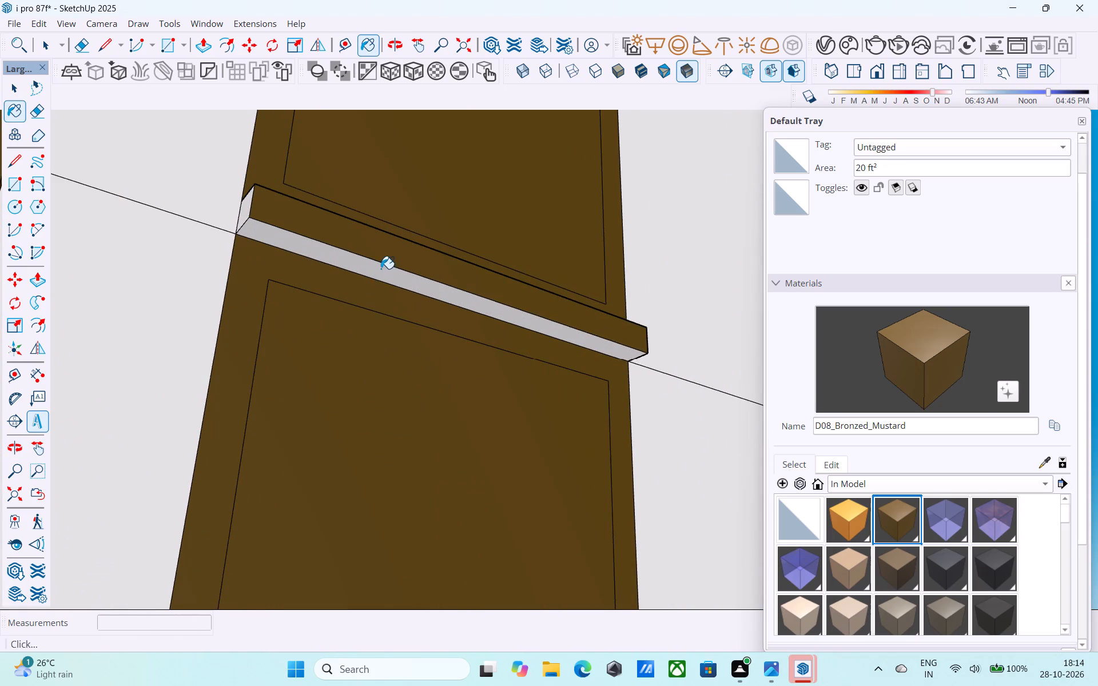
Paint the second floor band from the top and the panel frame beneath it with D08_Bronzed_Mustard.
scroll(380, 265, "down", 9)
scroll(376, 260, "up", 1)
scroll(376, 260, "down", 7)
middle_click_drag(386, 421, 387, 321)
scroll(373, 326, "up", 10)
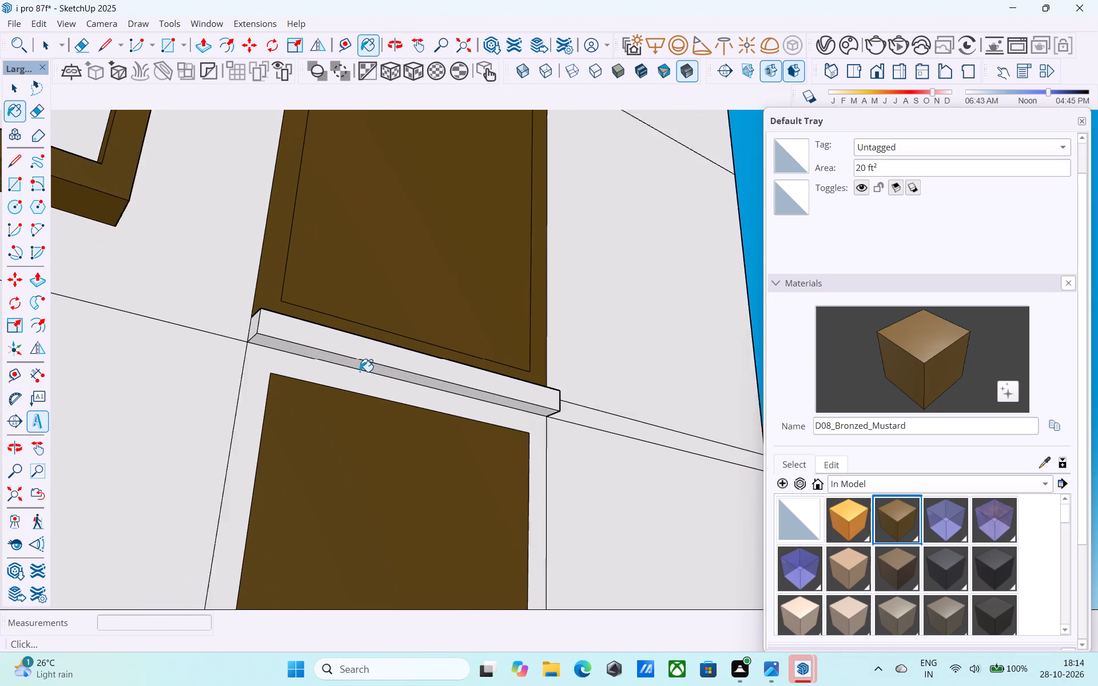
scroll(360, 372, "up", 1)
left_click(350, 378)
left_click(355, 365)
left_click(359, 352)
Paint the third floor band from the top and the panel frame beneath it with D08_Bronzed_Mustard.
scroll(358, 337, "down", 10)
middle_click_drag(328, 499, 308, 313)
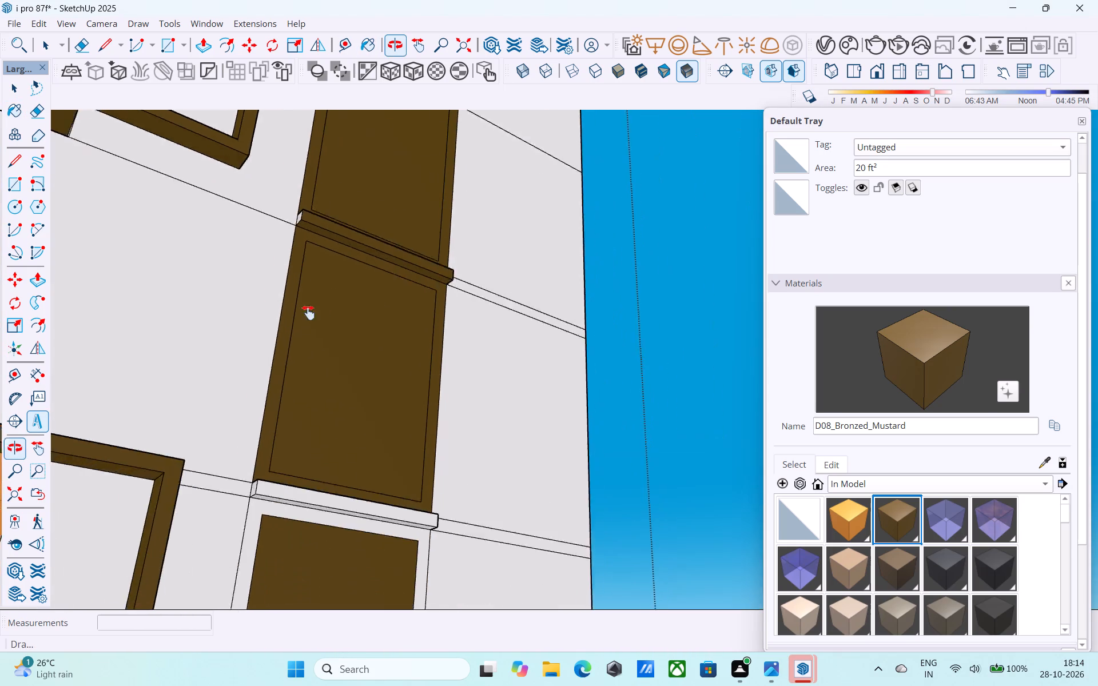
middle_click_drag(308, 313, 304, 275)
middle_click_drag(327, 437, 432, 420, "shift")
scroll(433, 329, "up", 8)
left_click(413, 318)
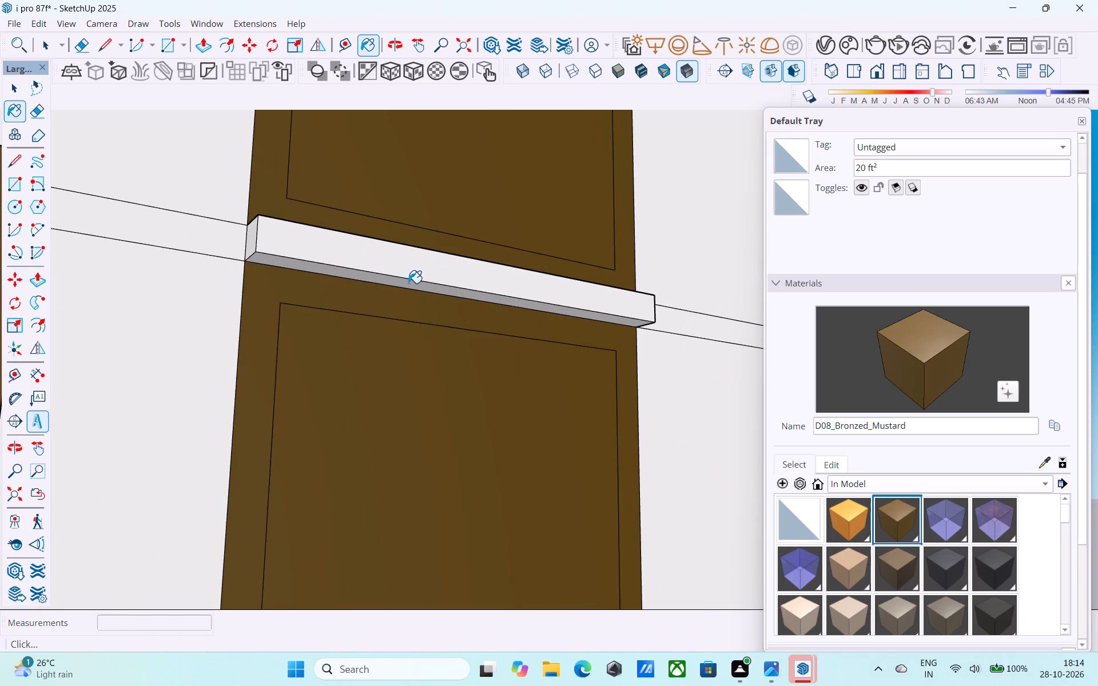
left_click(408, 283)
scroll(405, 278, "up", 3)
left_click(398, 270)
left_click(392, 278)
Paint the fourth floor band from the top and the frame of the panel just above the full-width ledge with D08_Bronzed_Mustard.
scroll(392, 278, "down", 12)
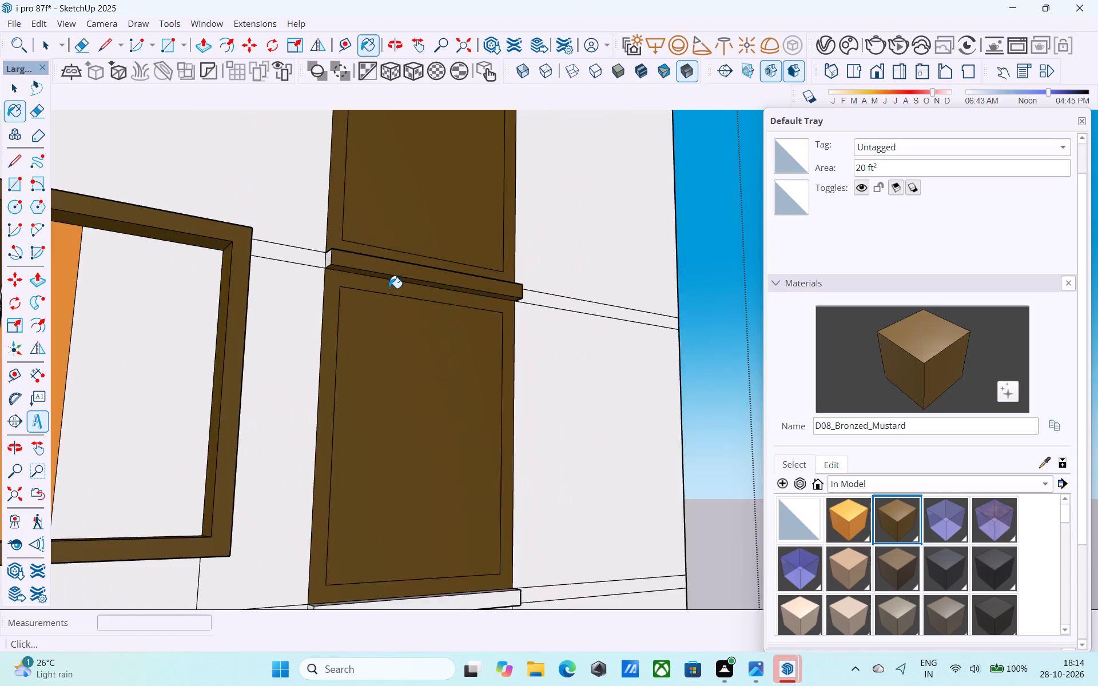
scroll(389, 288, "down", 5)
middle_click_drag(424, 459, 382, 277)
scroll(344, 320, "up", 17)
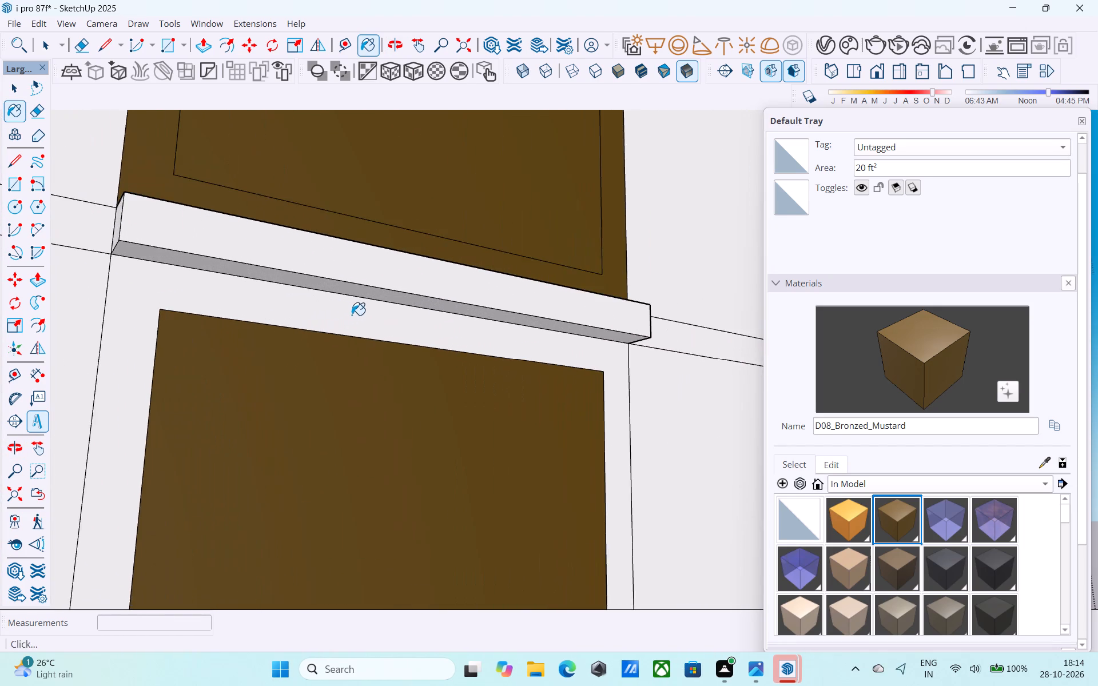
scroll(352, 315, "up", 2)
left_click(351, 313)
left_click(349, 270)
left_click(345, 242)
Push the side wall's full-width projecting ledge above the ground floor back 2' until it is flush with the wall.
scroll(349, 229, "down", 20)
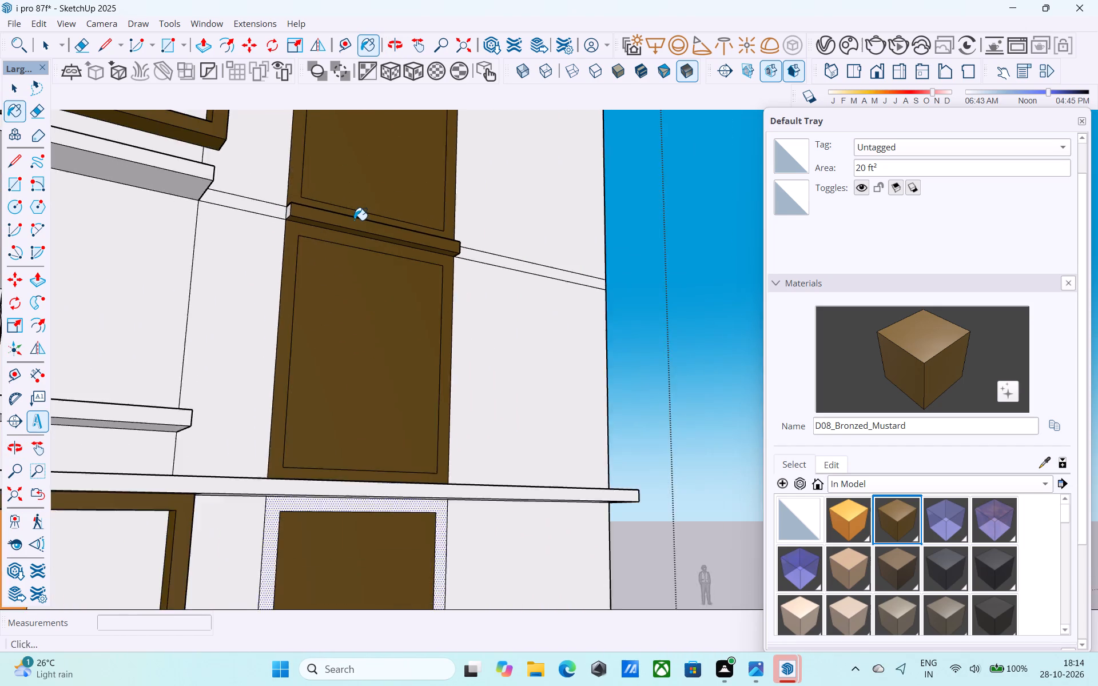
scroll(354, 220, "down", 5)
middle_click_drag(351, 232, 393, 225, "shift")
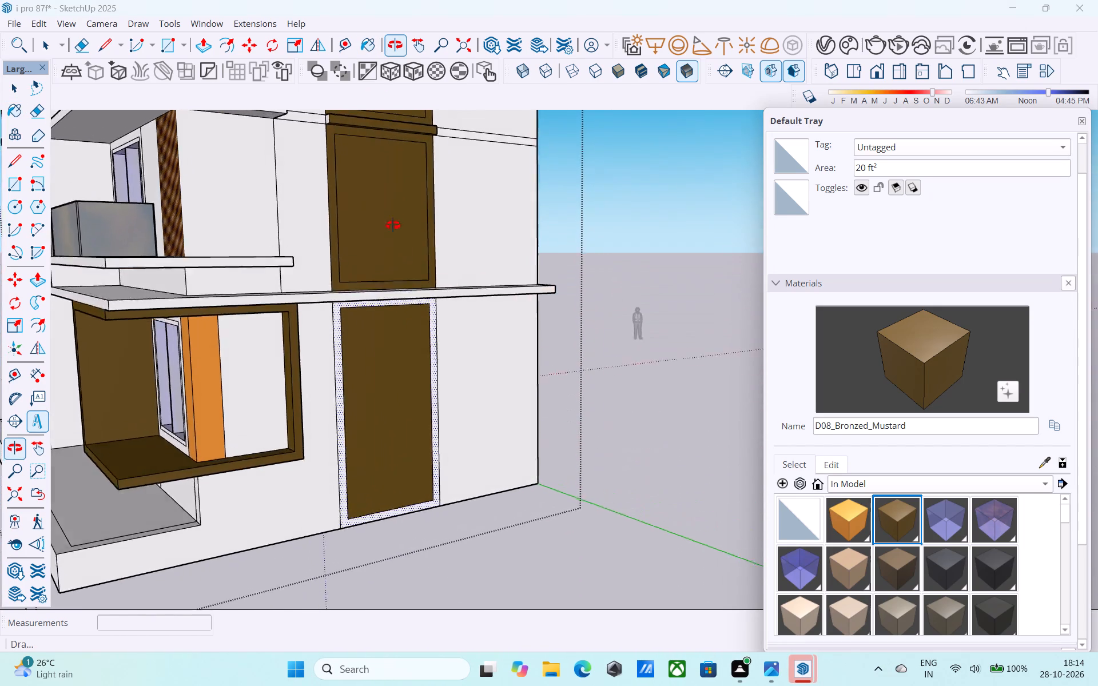
middle_click_drag(393, 225, 396, 265, "shift")
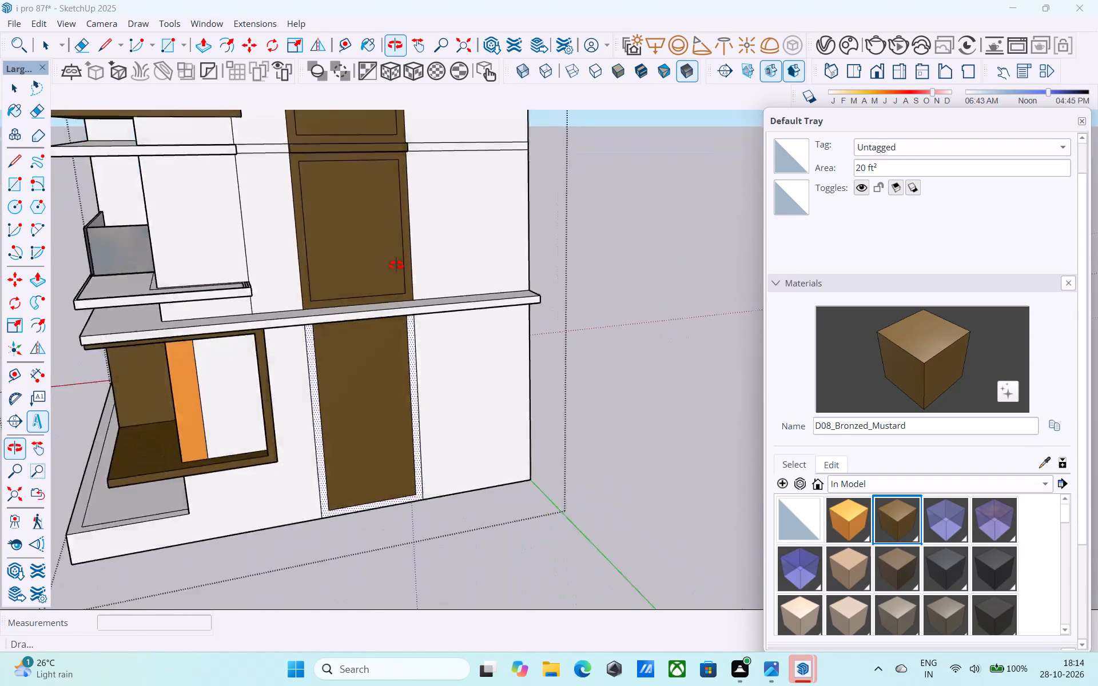
middle_click_drag(396, 265, 535, 227, "shift")
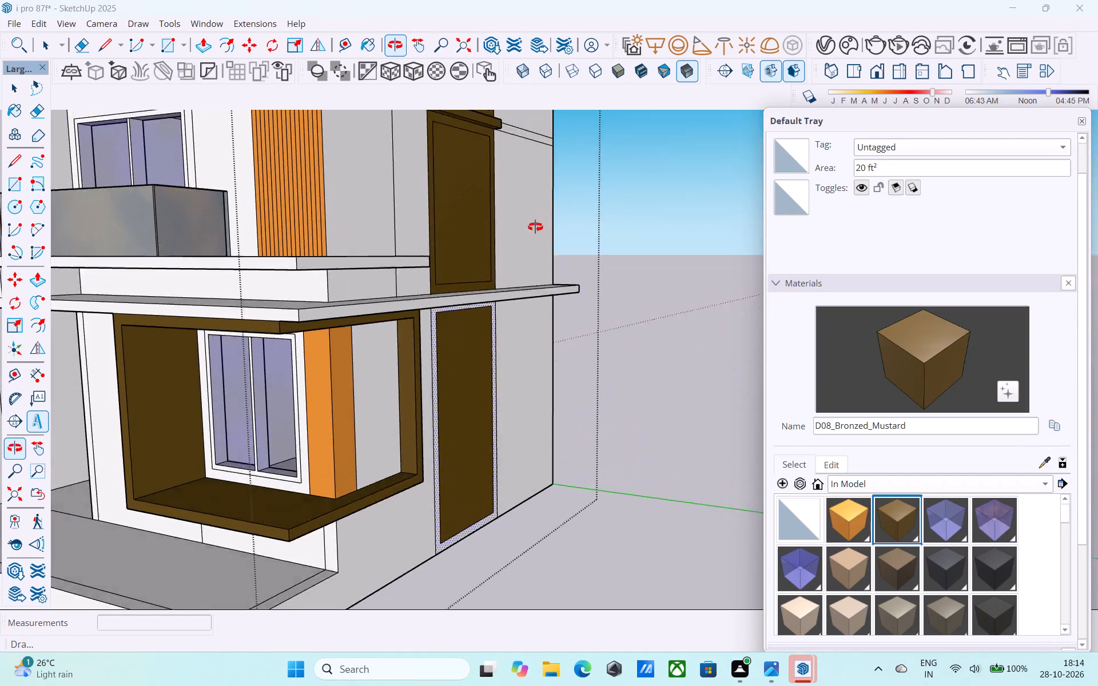
middle_click_drag(535, 227, 361, 208, "shift")
middle_click_drag(356, 269, 453, 222, "shift")
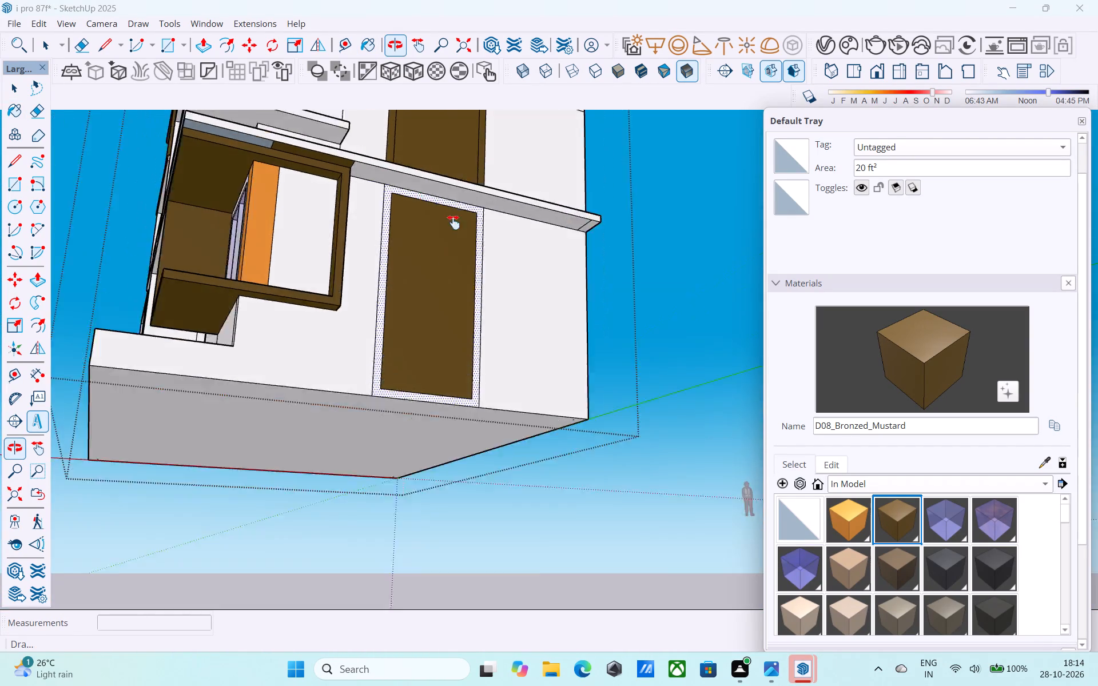
middle_click_drag(453, 222, 511, 273, "shift")
scroll(486, 270, "up", 5)
middle_click_drag(456, 252, 503, 284)
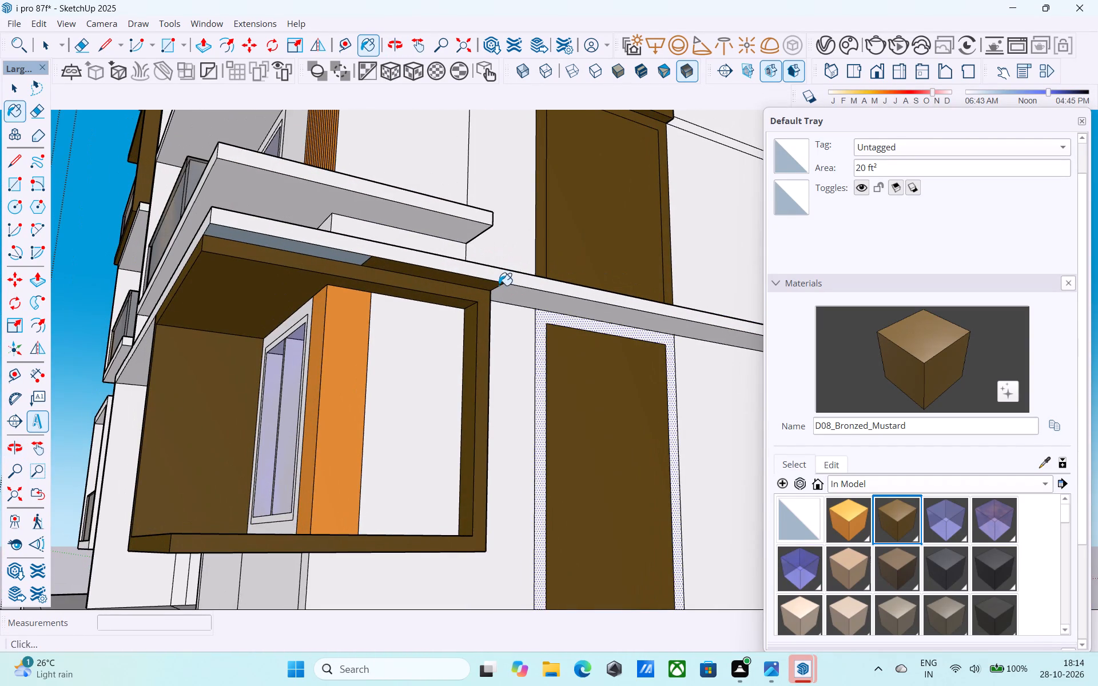
key("space")
left_click(510, 275)
key("p")
left_click(510, 275)
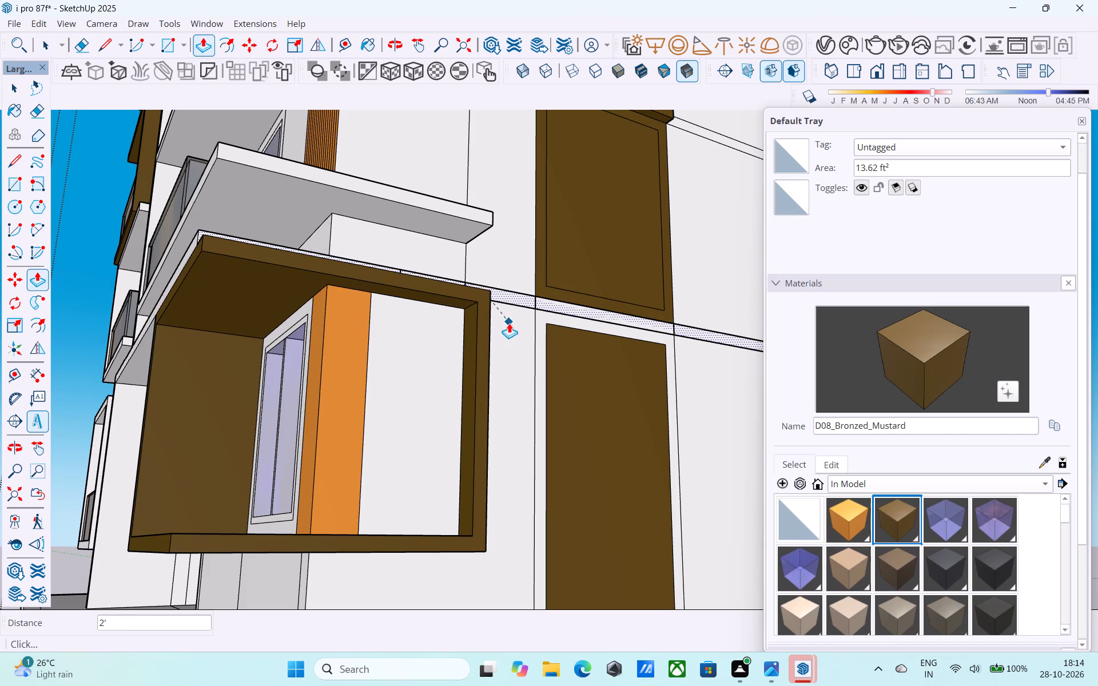
left_click(509, 323)
key("space")
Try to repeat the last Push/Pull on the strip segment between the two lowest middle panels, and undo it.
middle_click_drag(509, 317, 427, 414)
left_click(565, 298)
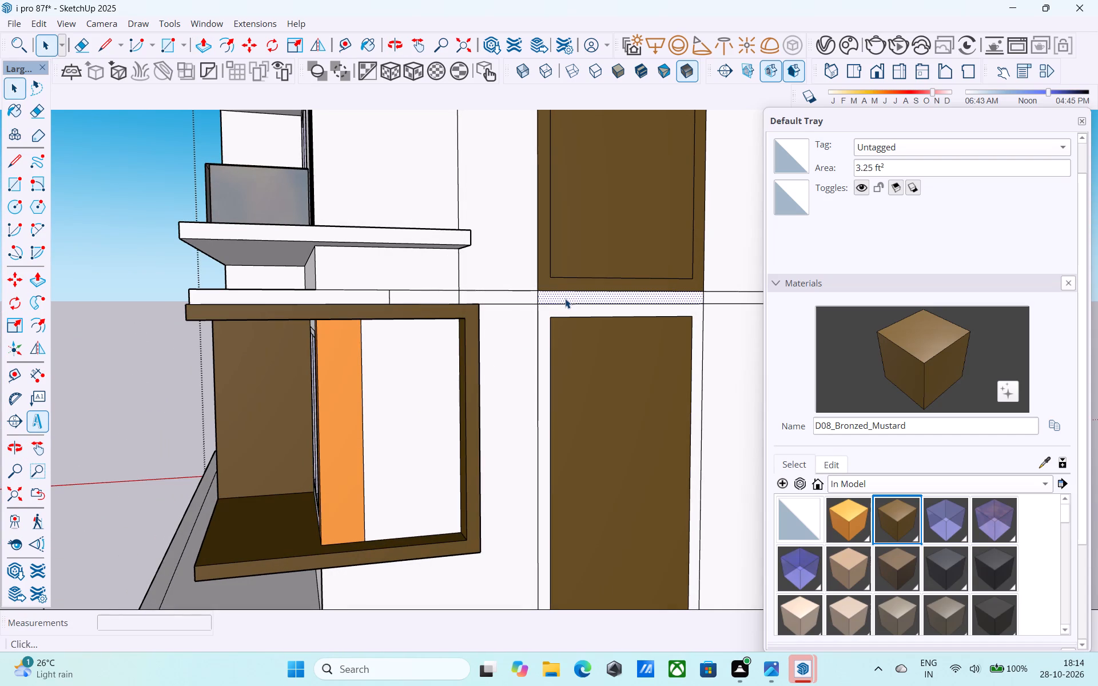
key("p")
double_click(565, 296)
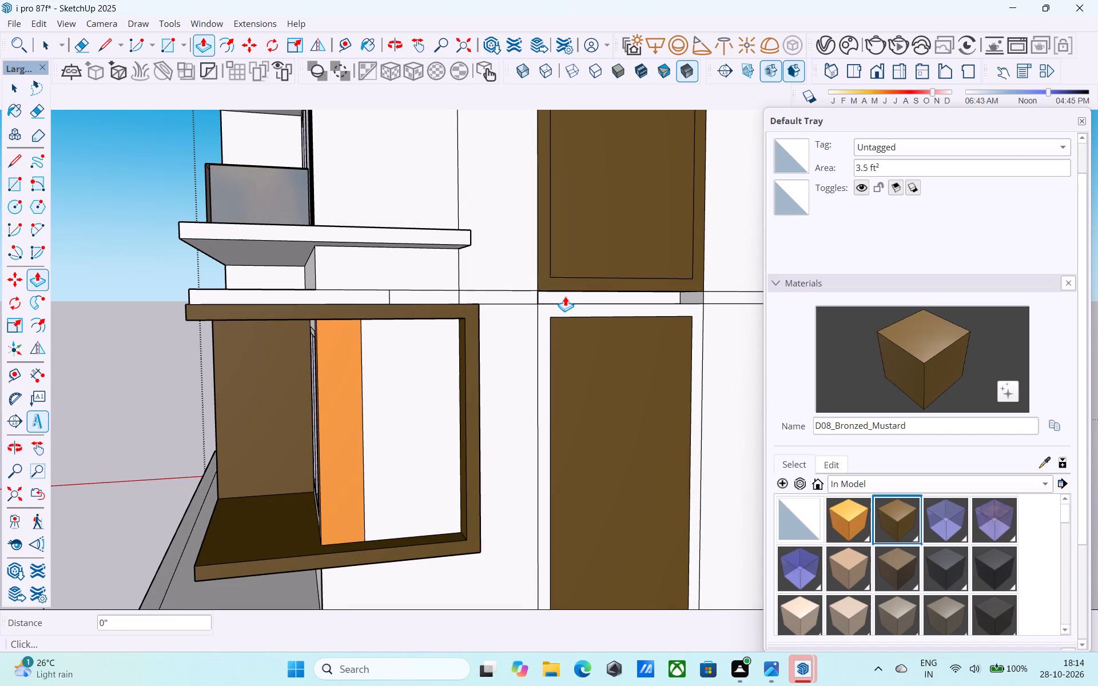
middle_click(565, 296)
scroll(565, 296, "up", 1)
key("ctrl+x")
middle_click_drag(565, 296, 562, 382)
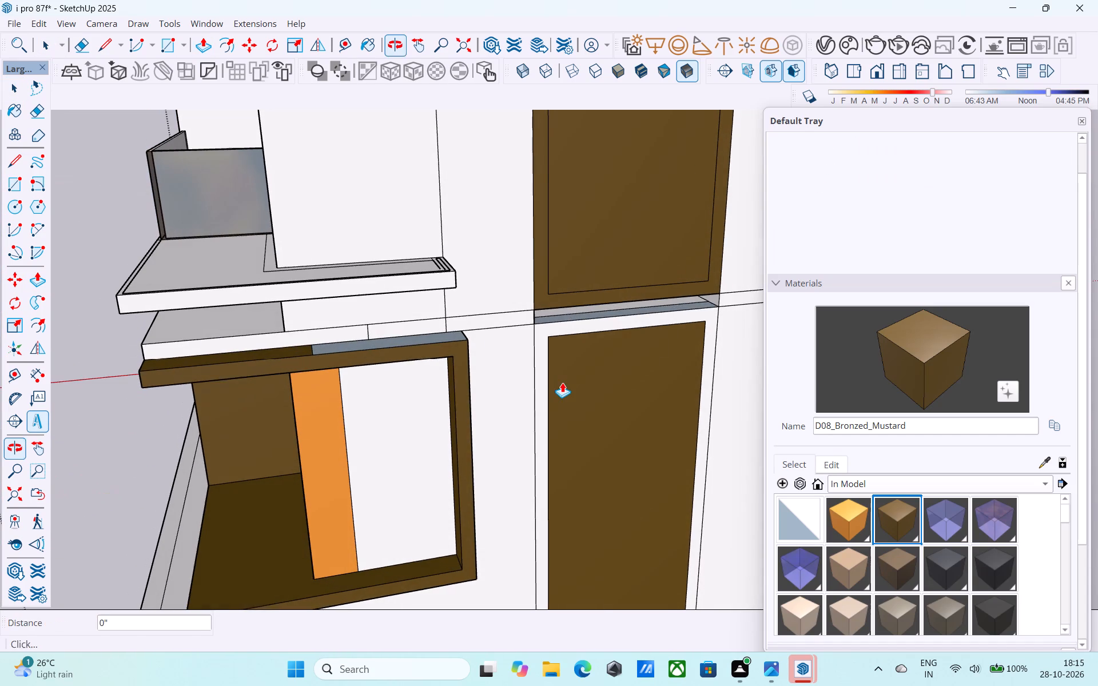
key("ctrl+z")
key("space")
Extrude the strip segment between the two lowest middle panels 6" outward as a projecting band.
scroll(577, 327, "up", 4)
left_click(576, 310)
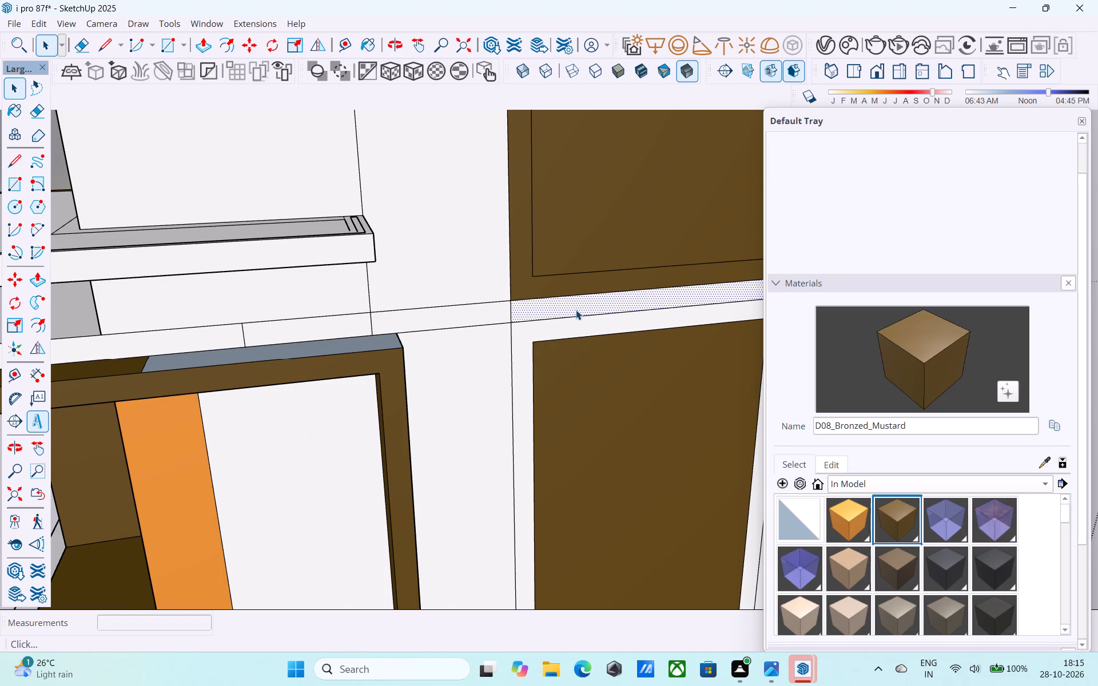
key("p")
left_click(576, 310)
key("6")
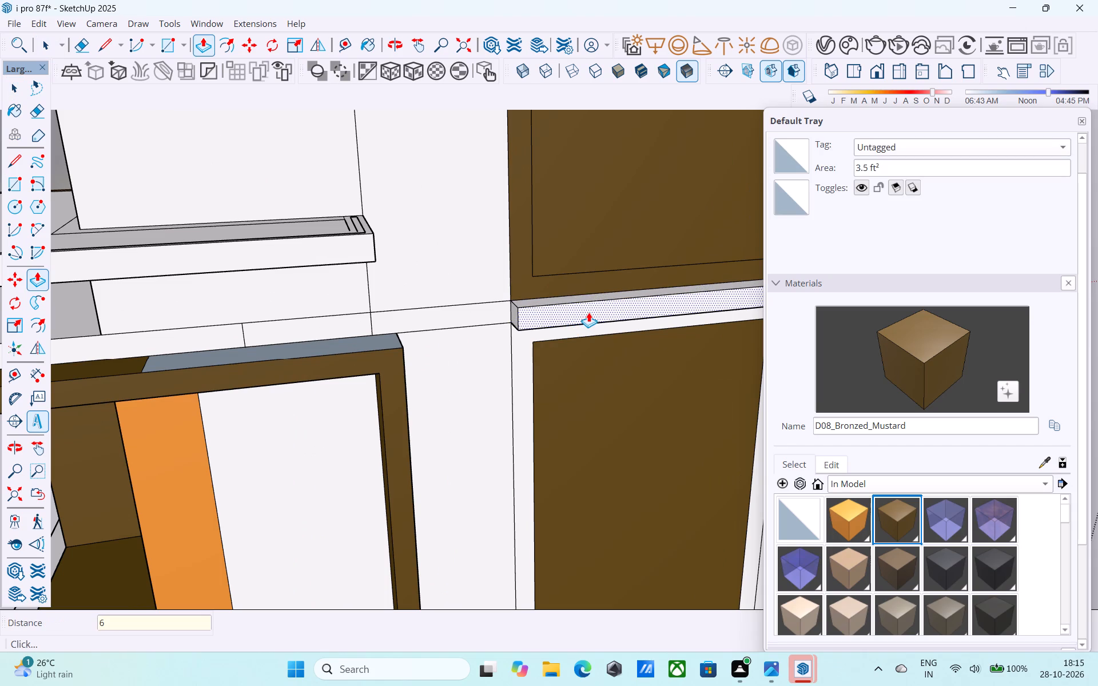
key("shift+quotedbl")
key("Return")
Paint all visible faces of the lowest projecting band and the ground-floor panel frame beneath it with D08_Bronzed_Mustard.
left_click(940, 336)
scroll(580, 332, "up", 4)
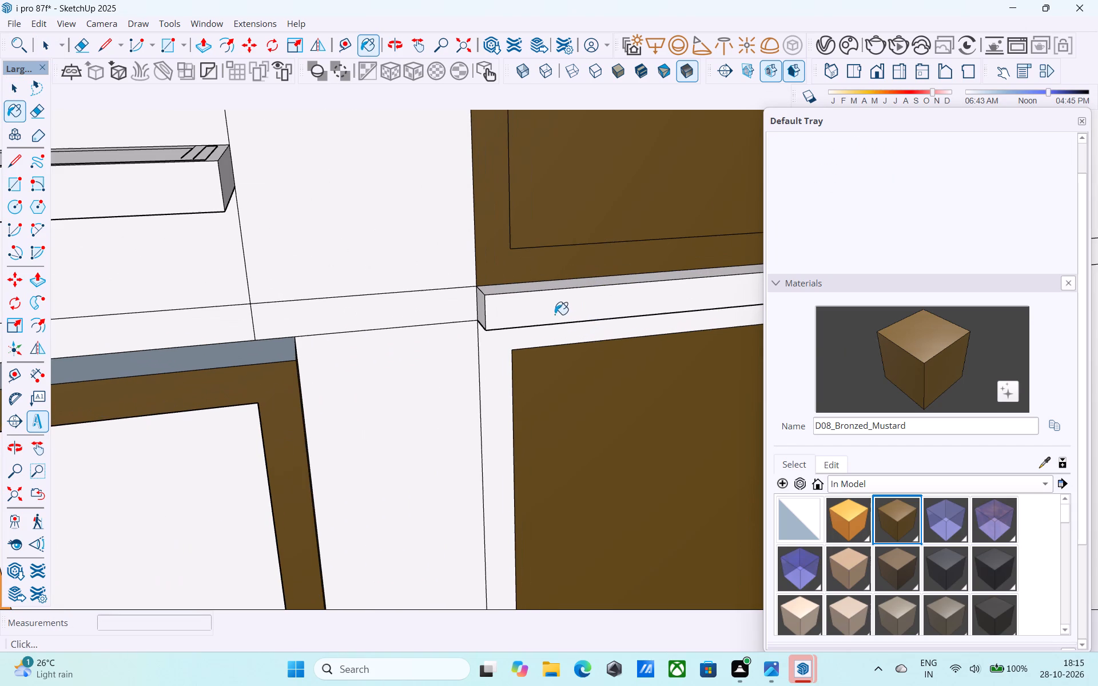
left_click(554, 313)
double_click(482, 296)
left_click(487, 290)
scroll(459, 283, "down", 5)
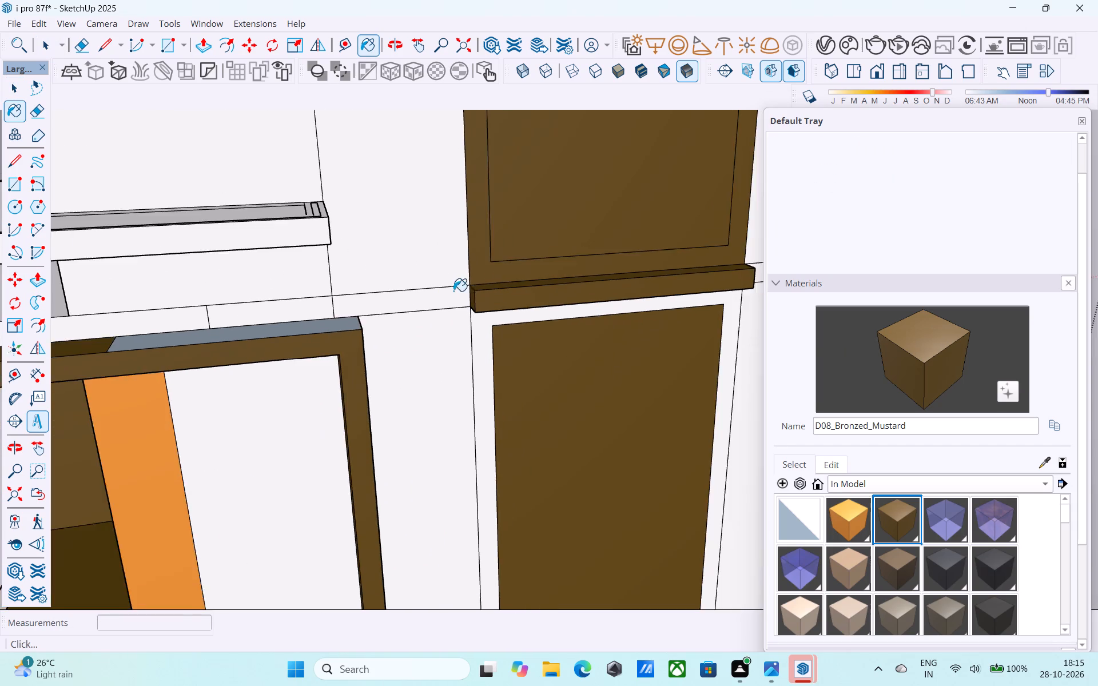
middle_click_drag(450, 293, 301, 290)
scroll(297, 286, "down", 5)
middle_click_drag(405, 290, 220, 284)
scroll(548, 298, "up", 6)
left_click(583, 285)
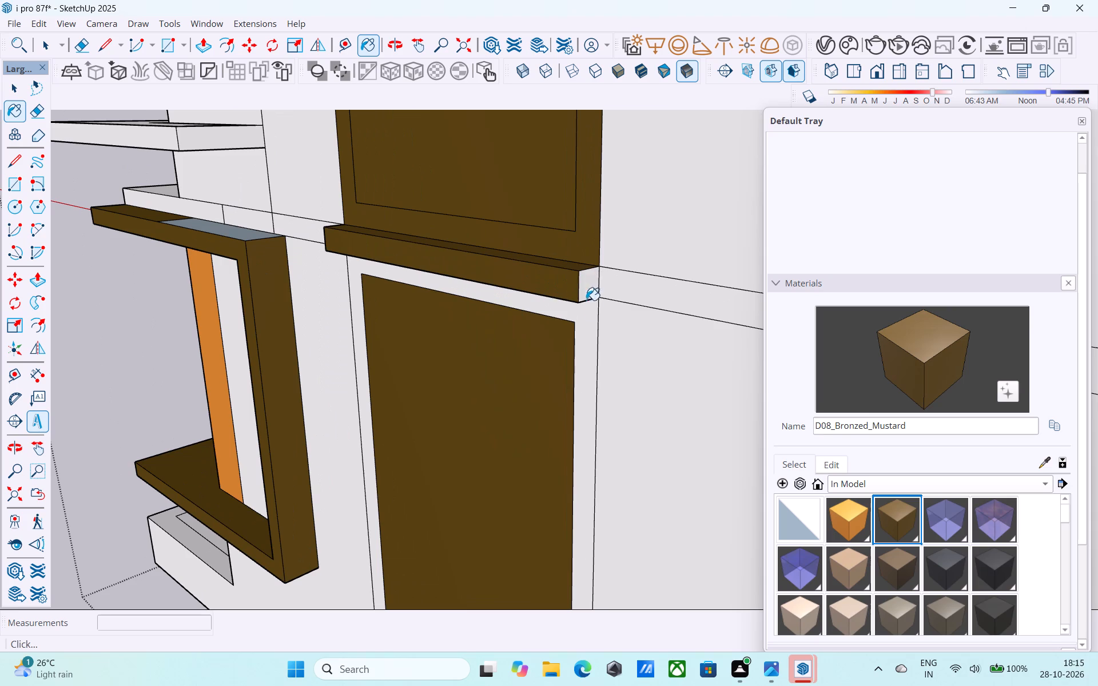
left_click(590, 313)
scroll(531, 357, "down", 1)
middle_click_drag(555, 336, 573, 115)
scroll(577, 131, "up", 1)
left_click(563, 309)
scroll(566, 293, "down", 4)
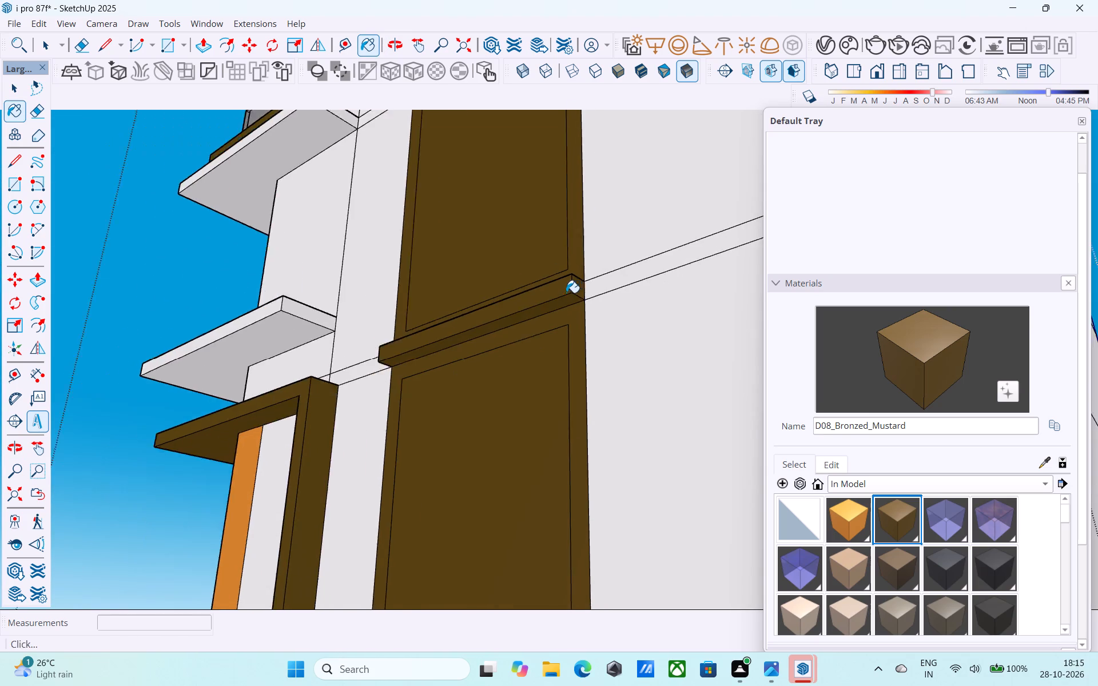
scroll(566, 293, "down", 2)
Paint the remaining unpainted end faces of the projecting bands, on the side away from the balconies, with D08_Bronzed_Mustard.
middle_click_drag(566, 293, 542, 548)
middle_click_drag(602, 209, 592, 214)
scroll(536, 237, "up", 1)
scroll(536, 238, "down", 1)
scroll(536, 238, "up", 4)
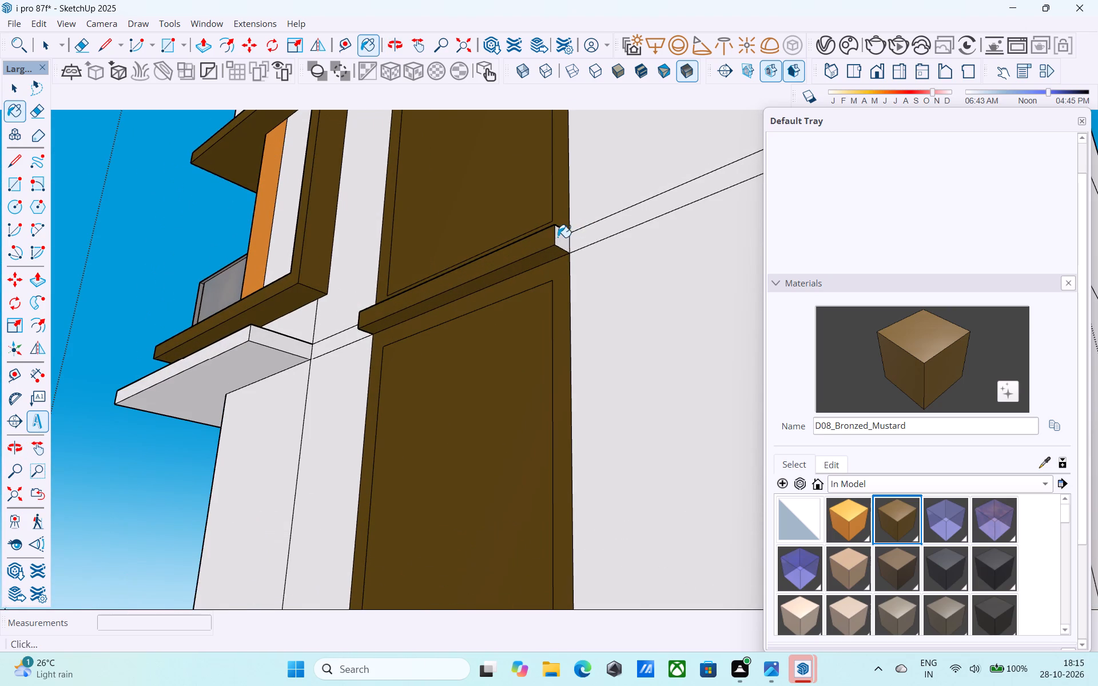
left_click(555, 238)
scroll(553, 230, "down", 5)
middle_click_drag(553, 230, 535, 297)
scroll(535, 297, "up", 5, "shift")
left_click(544, 300)
scroll(540, 275, "down", 6)
middle_click_drag(537, 277, 539, 462, "shift")
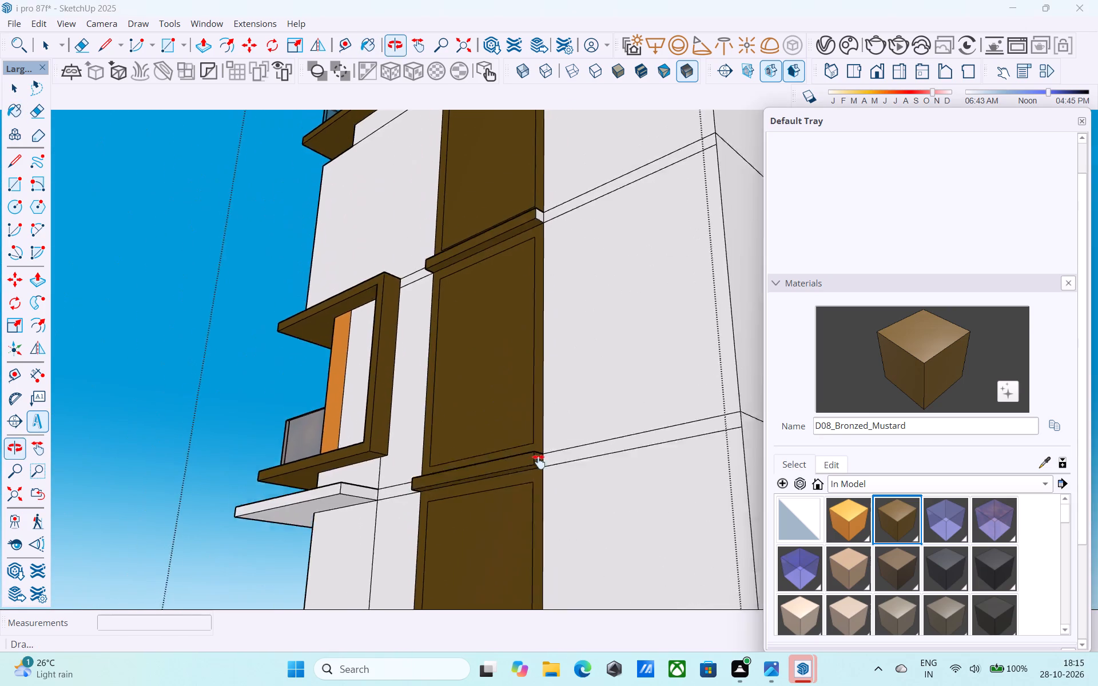
middle_click_drag(539, 462, 540, 469, "shift")
scroll(564, 261, "up", 7)
left_click(538, 233)
scroll(536, 230, "down", 7)
middle_click_drag(534, 230, 547, 432)
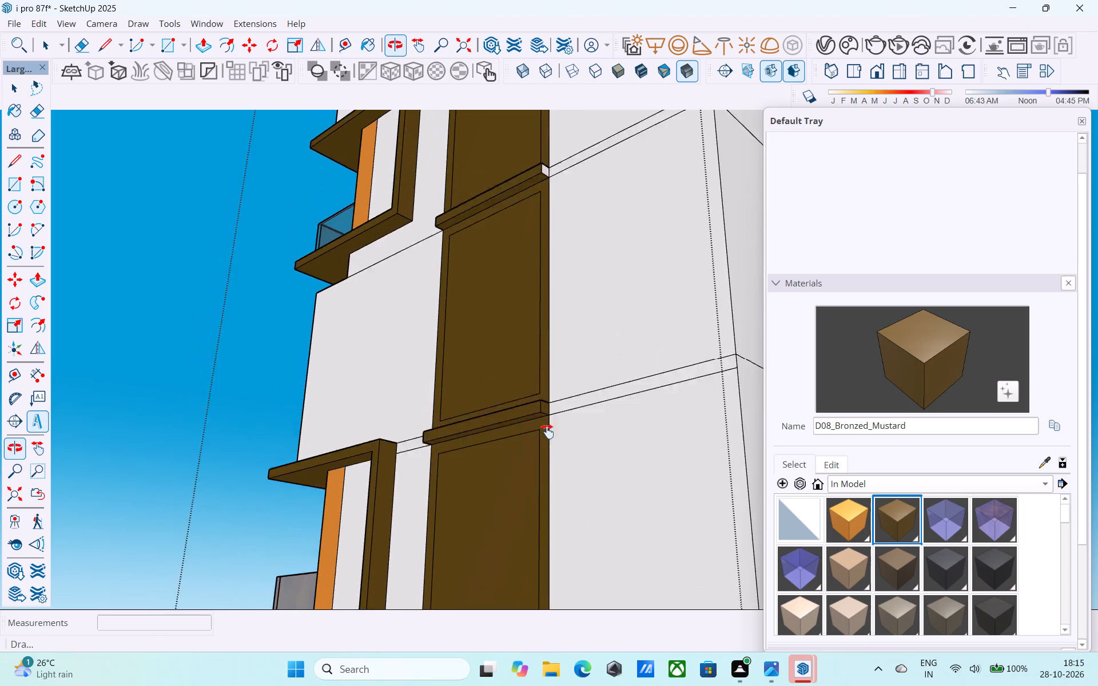
middle_click_drag(547, 432, 554, 574)
scroll(602, 294, "up", 10)
left_click(528, 345)
scroll(546, 302, "down", 2)
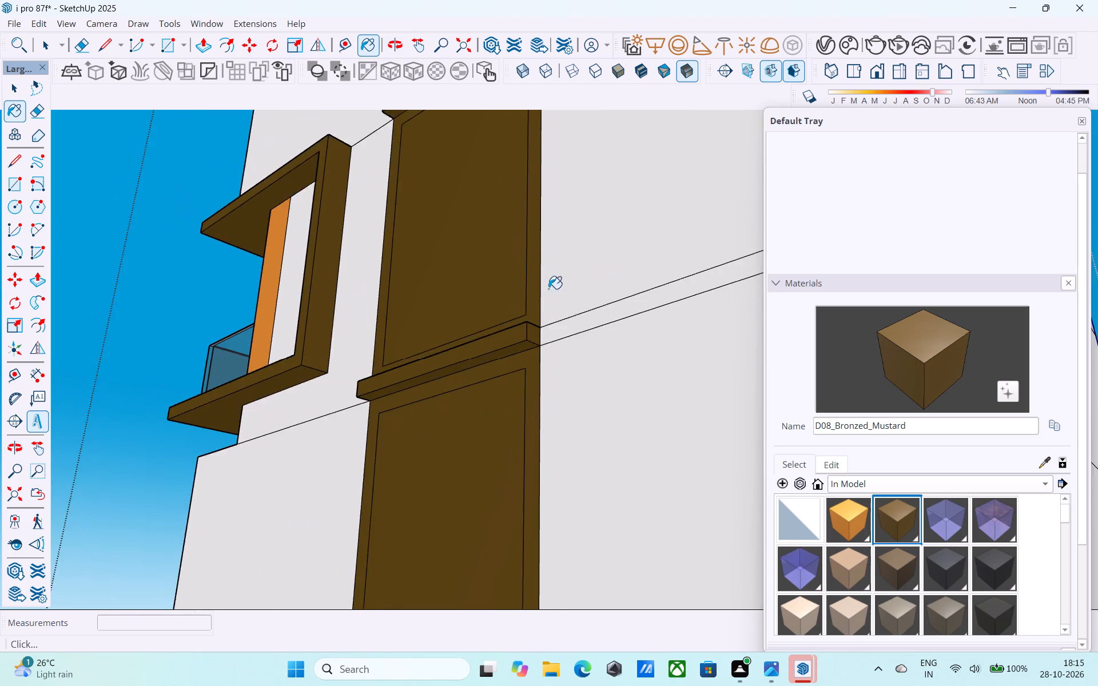
scroll(548, 289, "down", 5)
middle_click_drag(543, 183, 535, 531, "shift")
scroll(567, 389, "up", 7)
left_click(499, 351)
Paint the unpainted end faces of the projecting bands on the side nearest the balconies with D08_Bronzed_Mustard.
scroll(510, 307, "down", 9)
middle_click_drag(506, 288, 615, 366, "shift")
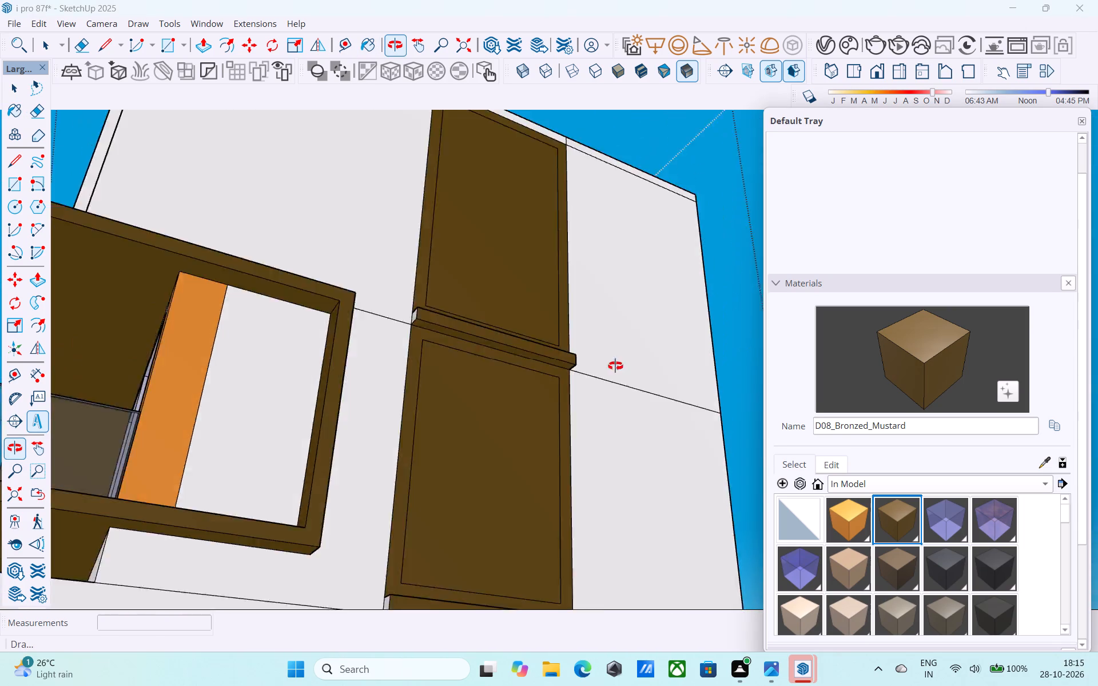
middle_click_drag(615, 366, 631, 294, "shift")
scroll(480, 228, "up", 4)
left_click(467, 222)
scroll(465, 220, "down", 6)
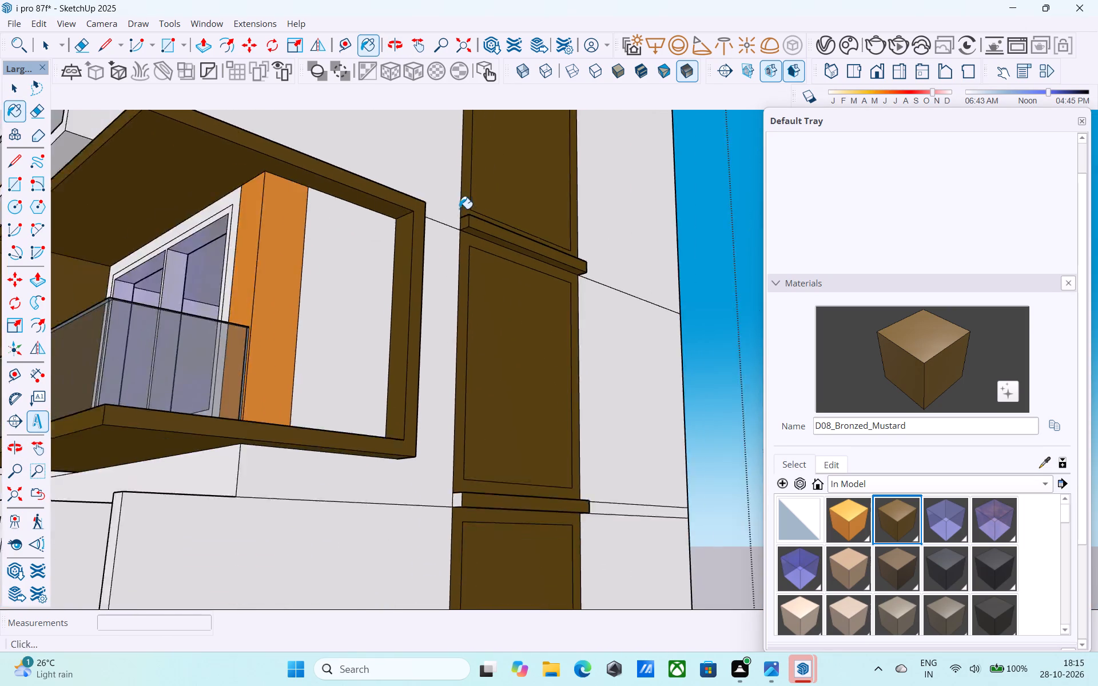
scroll(459, 209, "down", 5)
middle_click_drag(462, 377, 477, 273, "shift")
scroll(478, 273, "up", 8)
left_click(518, 277)
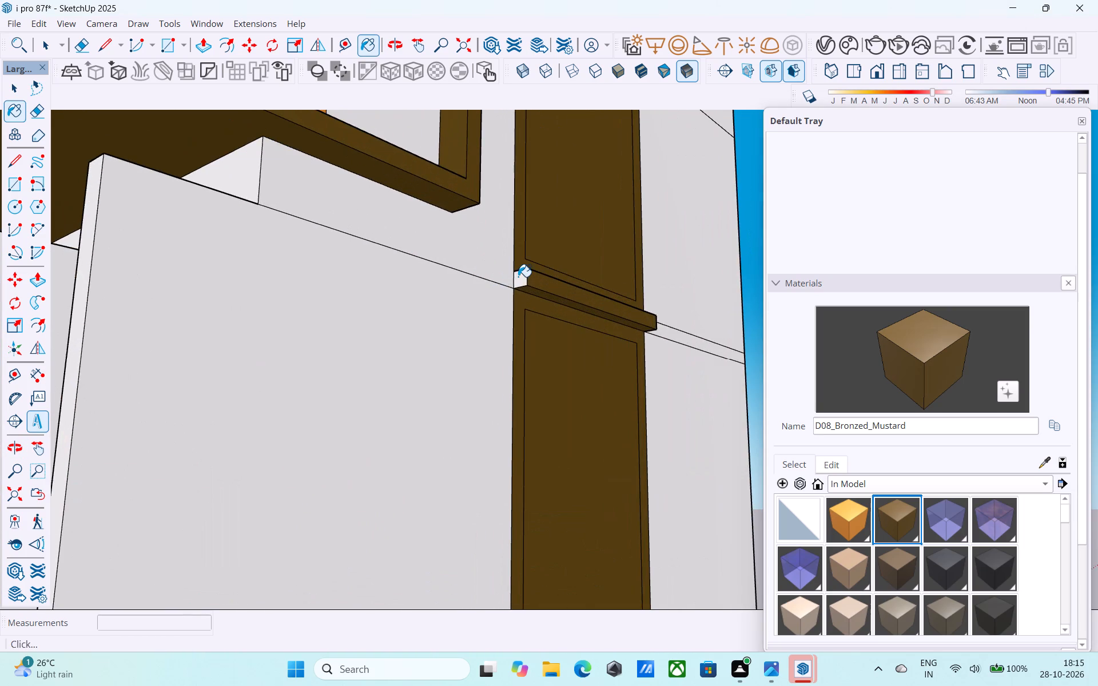
scroll(500, 247, "down", 10)
middle_click_drag(528, 454, 476, 316)
scroll(474, 310, "up", 14)
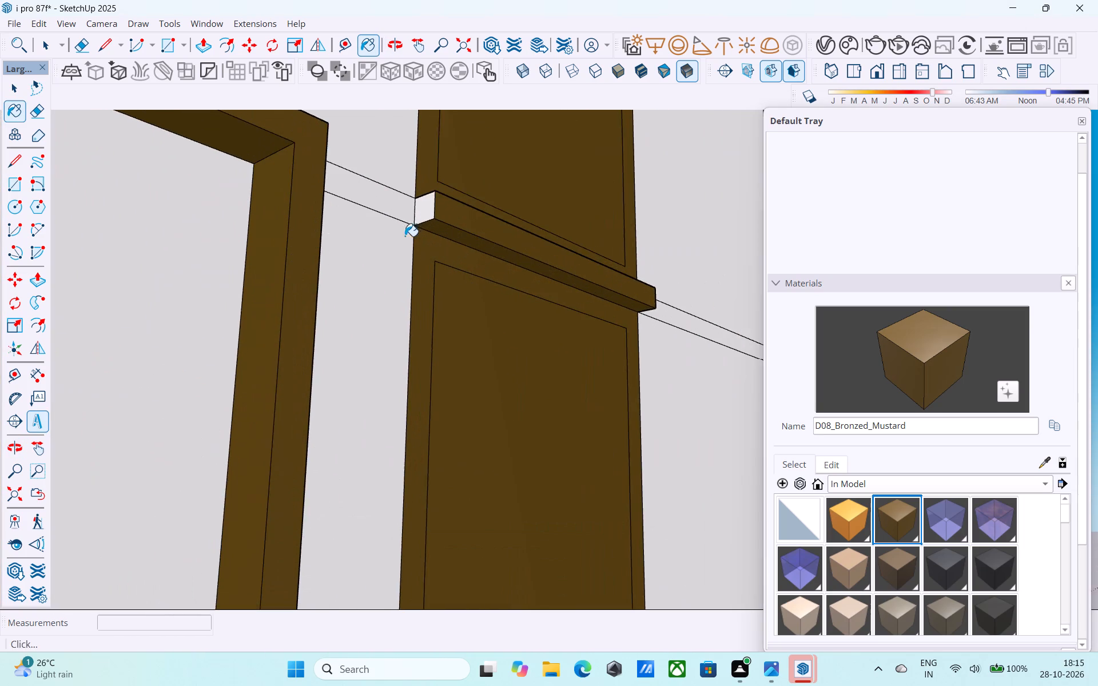
left_click(420, 207)
scroll(422, 202, "down", 16)
middle_click_drag(429, 358, 409, 285, "shift")
scroll(409, 285, "up", 6)
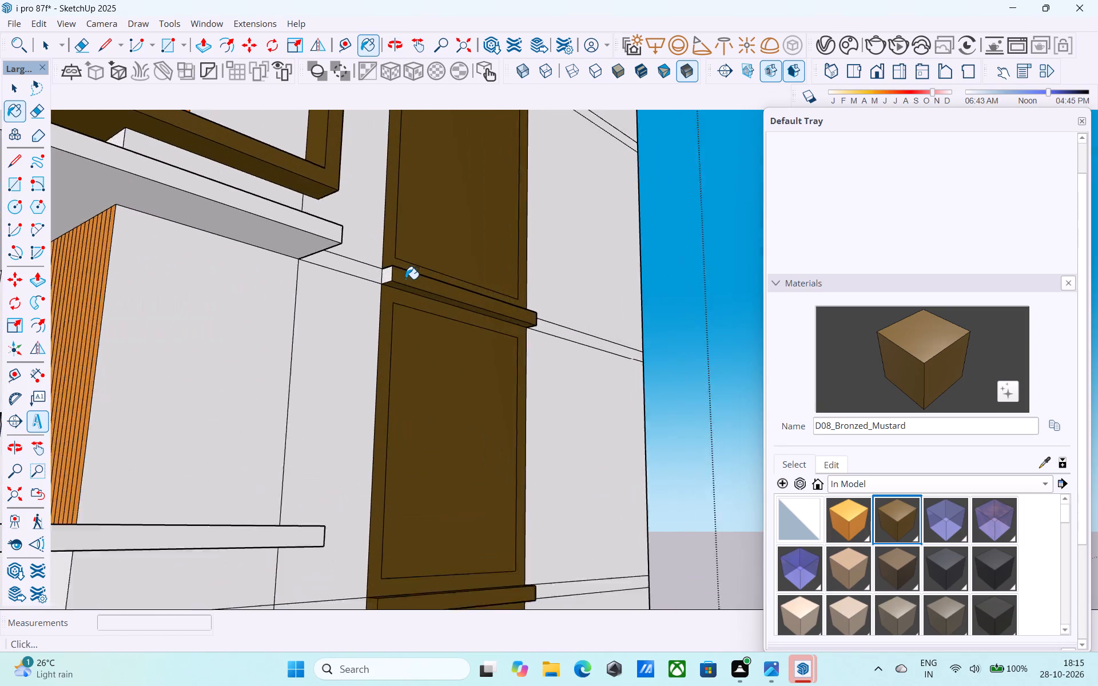
scroll(405, 279, "up", 7)
left_click(376, 266)
scroll(381, 228, "down", 20)
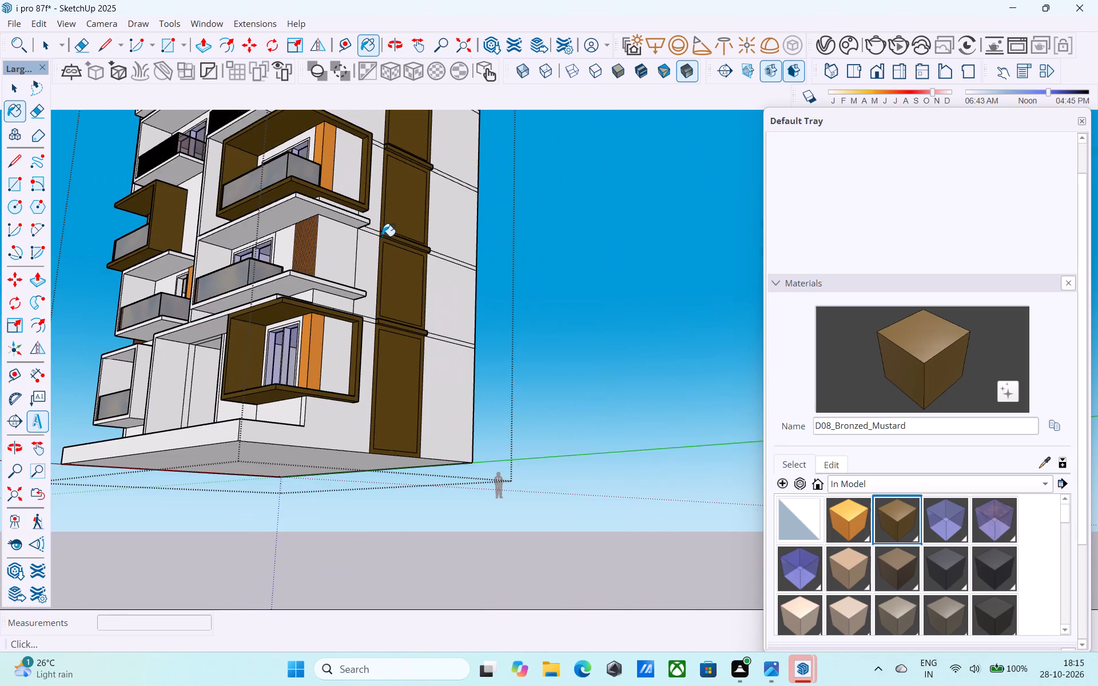
Save the model.
middle_click_drag(382, 236, 392, 301)
key("ctrl+s")
key("space")
Examine the side wall's painted bands, panels and adjoining balcony walls from several angles.
scroll(392, 298, "down", 9)
middle_click_drag(395, 304, 412, 342)
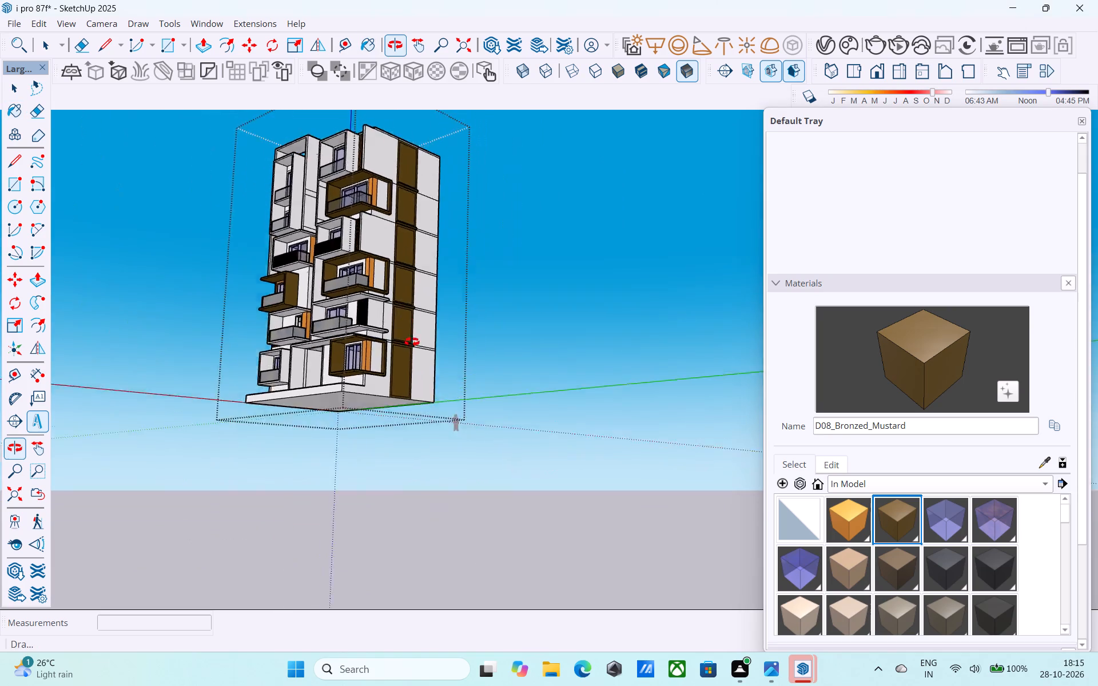
middle_click_drag(412, 342, 494, 457)
scroll(504, 438, "up", 5)
scroll(479, 337, "up", 1, "shift")
middle_click_drag(519, 348, 494, 405, "shift")
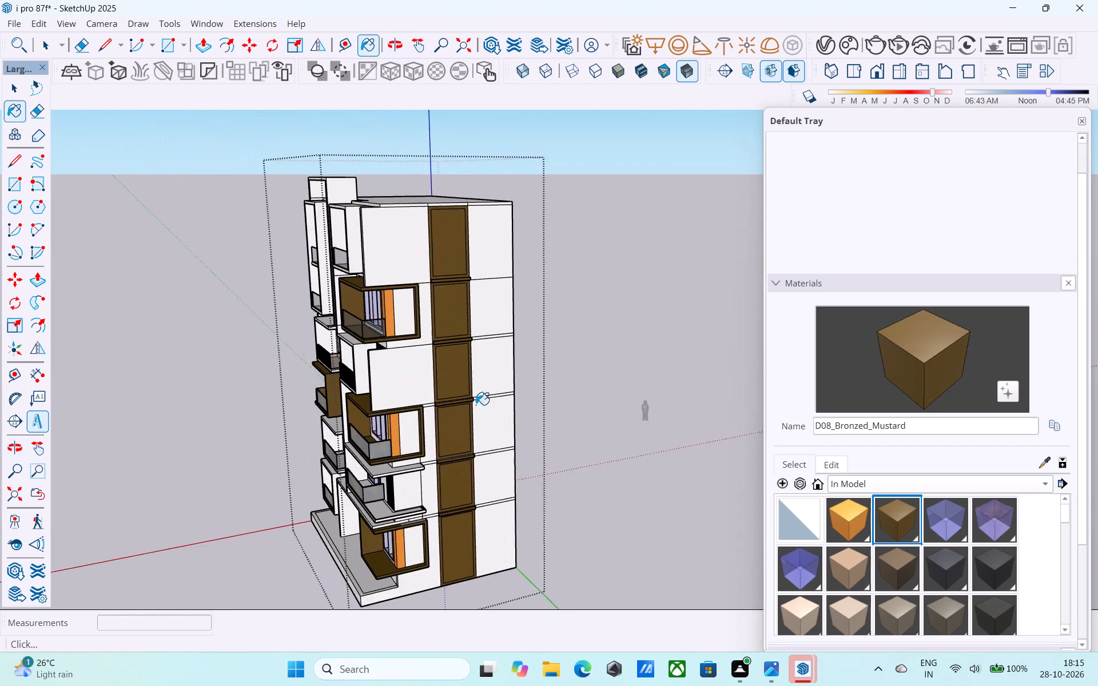
scroll(385, 388, "up", 5)
middle_click_drag(437, 426, 453, 418, "shift")
scroll(445, 418, "down", 2)
middle_click_drag(436, 411, 441, 375)
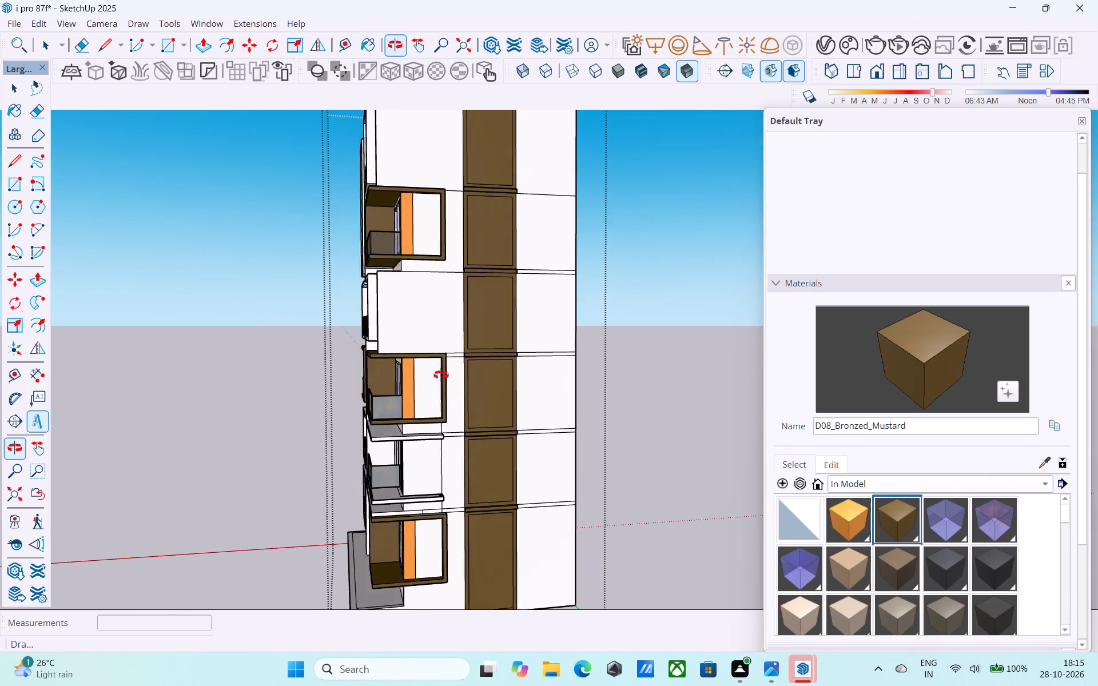
middle_click_drag(441, 375, 435, 368)
scroll(413, 381, "up", 6)
middle_click_drag(412, 380, 423, 376, "shift")
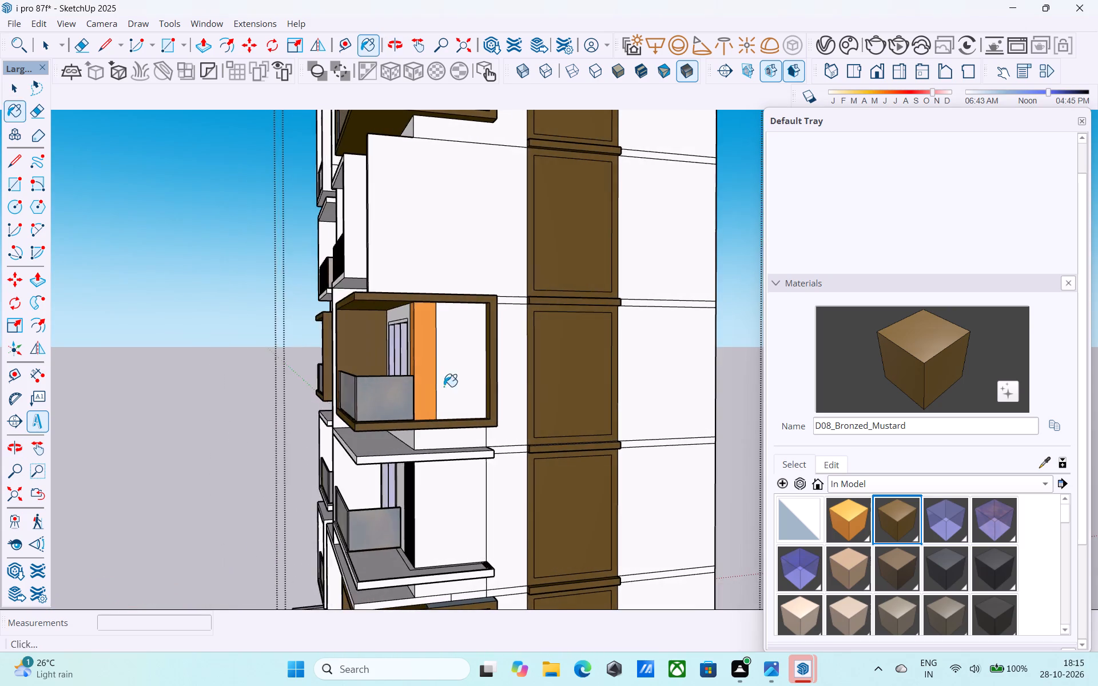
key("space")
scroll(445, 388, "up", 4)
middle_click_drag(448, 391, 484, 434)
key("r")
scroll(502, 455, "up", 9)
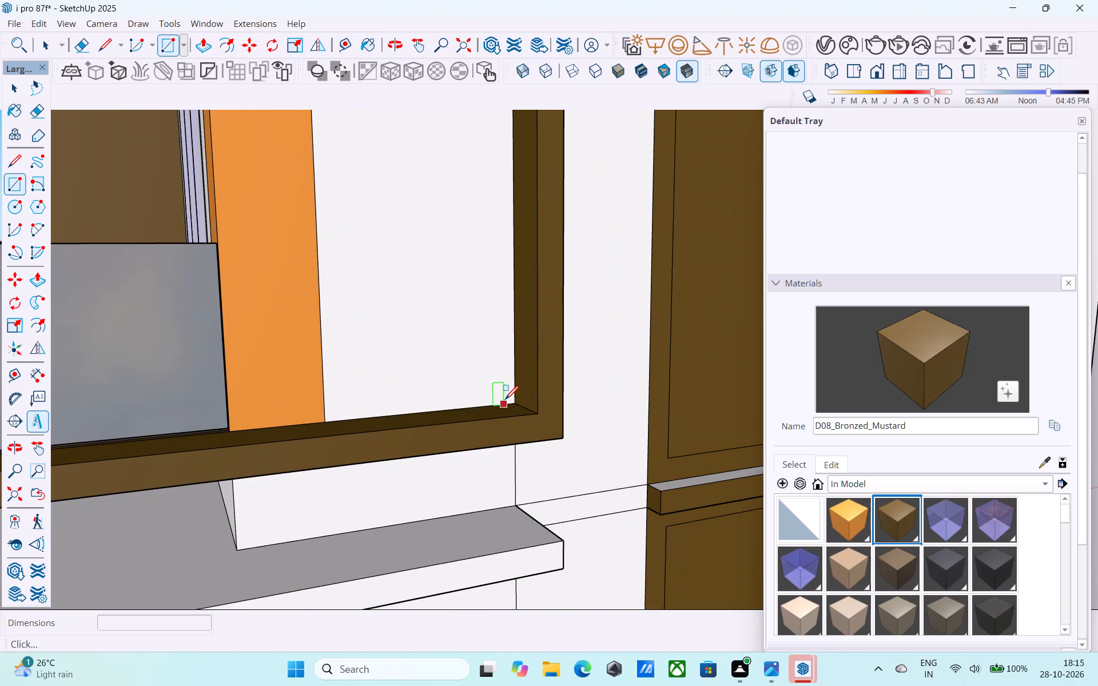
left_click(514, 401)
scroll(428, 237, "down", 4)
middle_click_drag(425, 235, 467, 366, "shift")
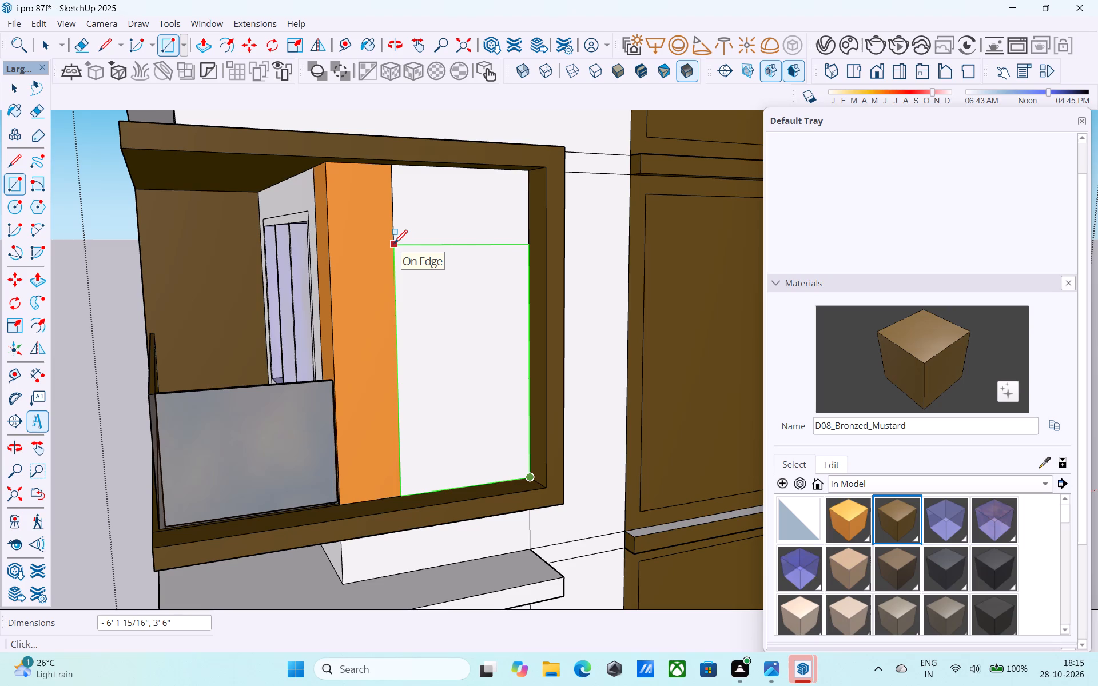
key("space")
Place a horizontal guide 3' above the bottom edge of the white side wall inside the lowest framed balcony.
scroll(393, 244, "down", 18)
scroll(413, 426, "up", 7)
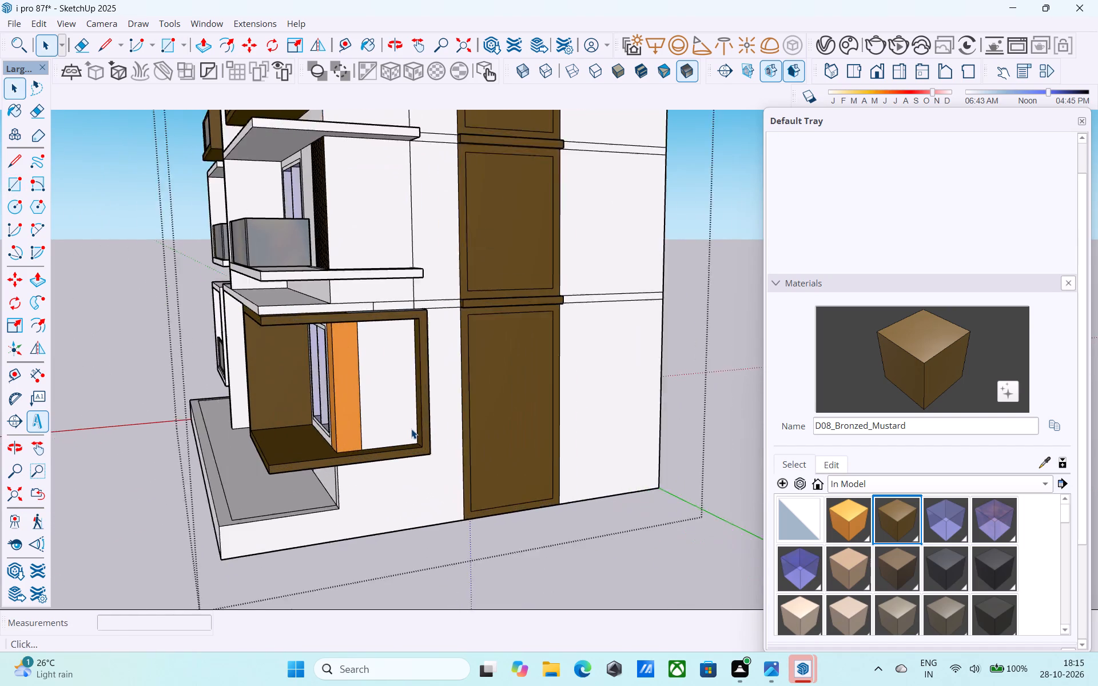
scroll(411, 429, "up", 12)
key("t")
left_click(383, 468)
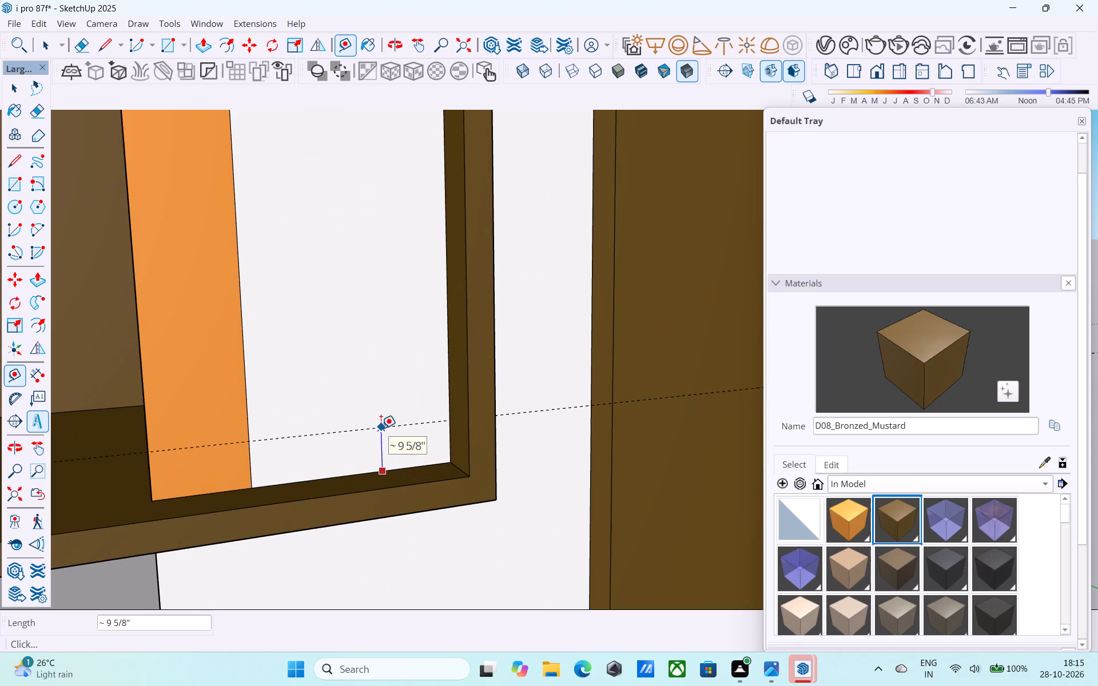
type("3'")
key("Return")
key("space")
Place a horizontal guide 3' above the base of the first-floor side wall, where it meets the balcony slab.
scroll(381, 428, "down", 12)
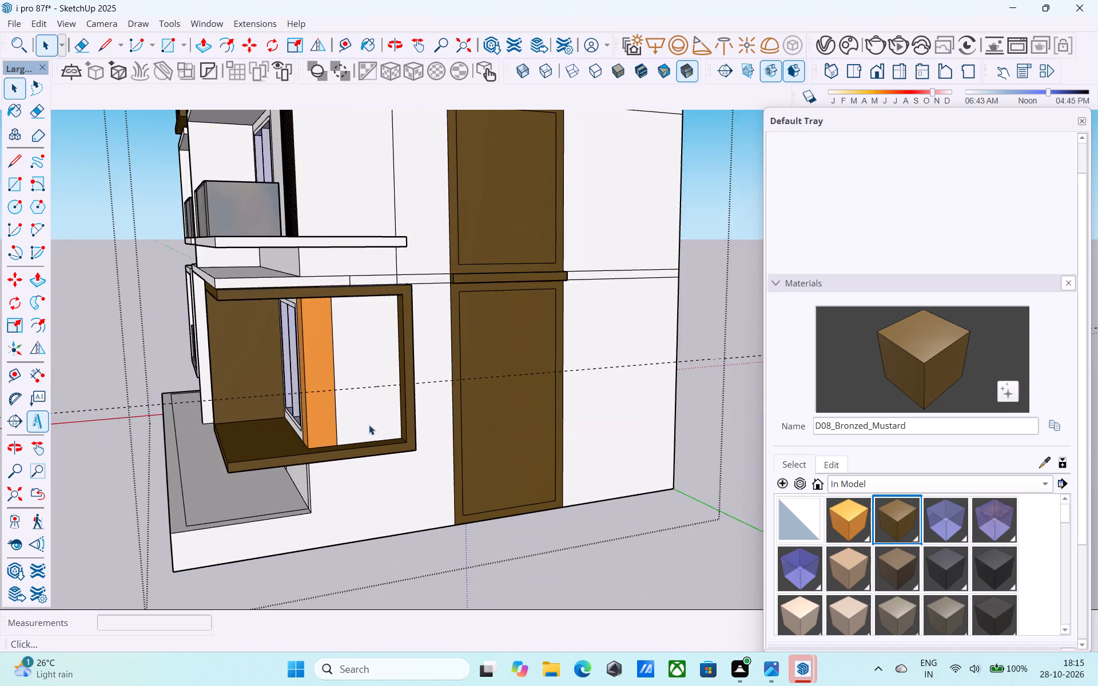
middle_click_drag(368, 424, 377, 612)
middle_click_drag(337, 474, 381, 544, "shift")
scroll(407, 490, "up", 6)
key("t")
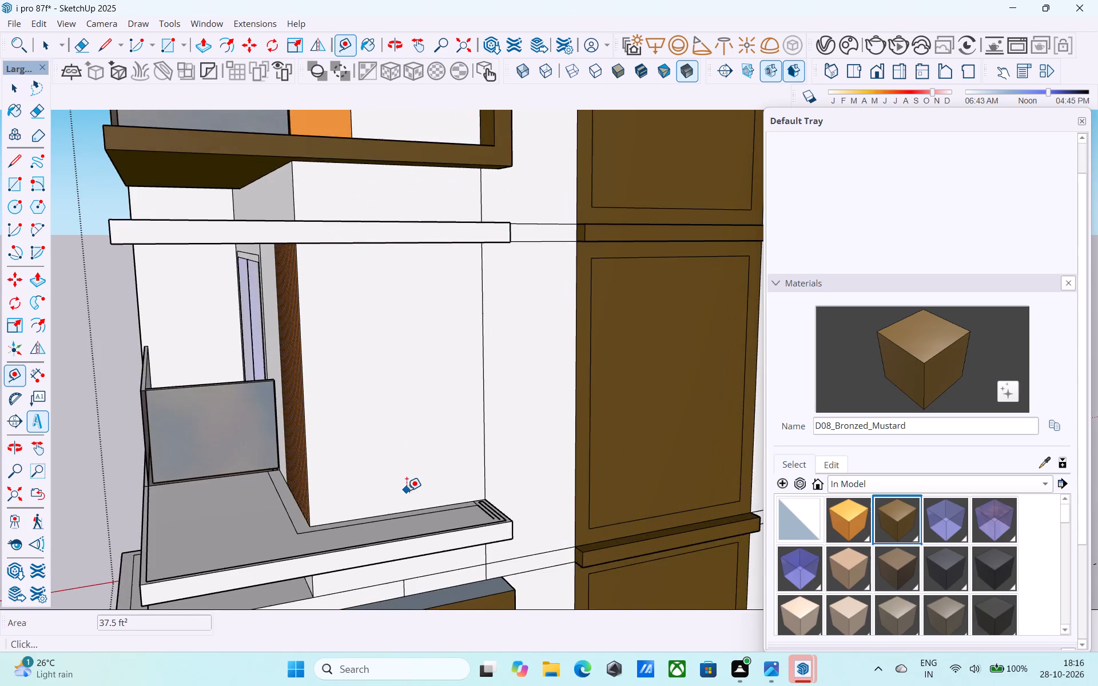
scroll(411, 500, "up", 4)
middle_click_drag(424, 519, 543, 557)
scroll(427, 521, "up", 1)
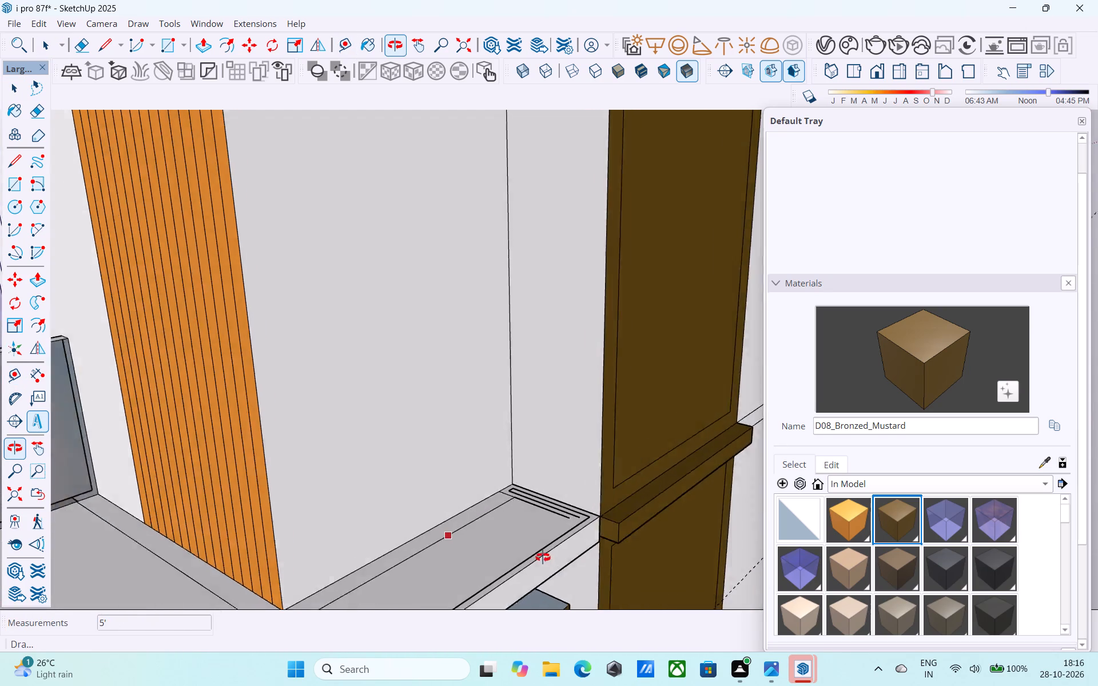
middle_click_drag(543, 557, 526, 549)
scroll(476, 510, "down", 3)
middle_click_drag(472, 512, 357, 561)
scroll(356, 498, "up", 4)
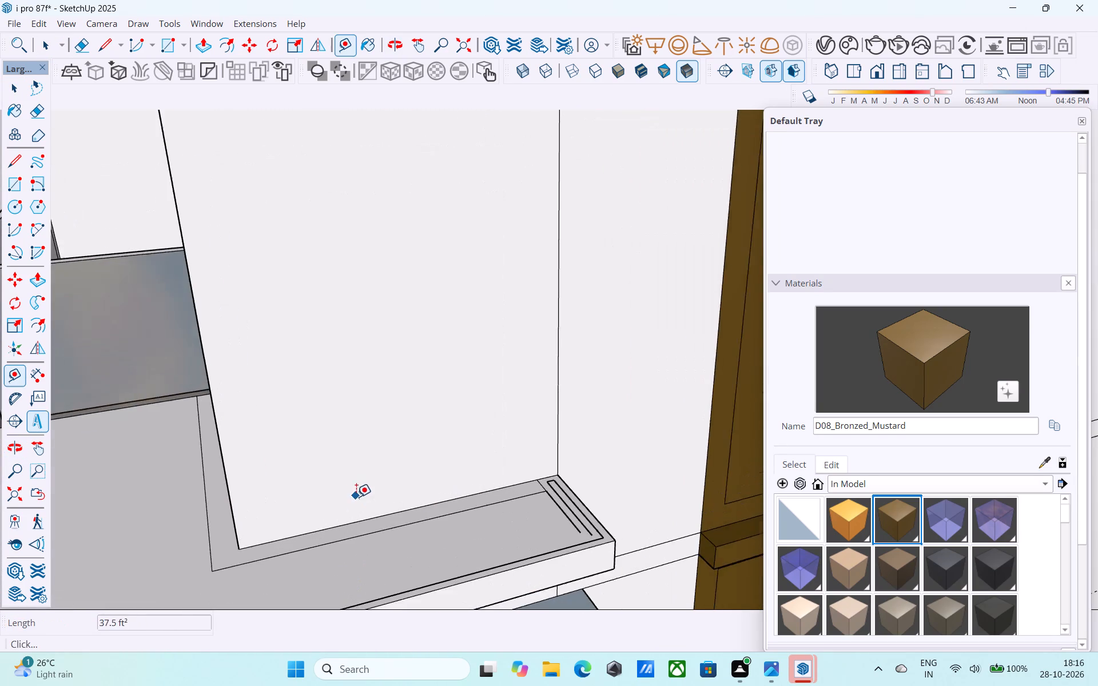
scroll(356, 497, "up", 1)
left_click(392, 520)
type("3'")
key("Return")
key("space")
Place a horizontal guide 3' above the bottom edge of the white side wall inside the middle framed balcony.
scroll(384, 457, "down", 9)
middle_click_drag(387, 474, 391, 557, "shift")
key("t")
scroll(412, 473, "down", 4)
middle_click_drag(412, 474, 419, 564, "shift")
scroll(412, 491, "up", 3)
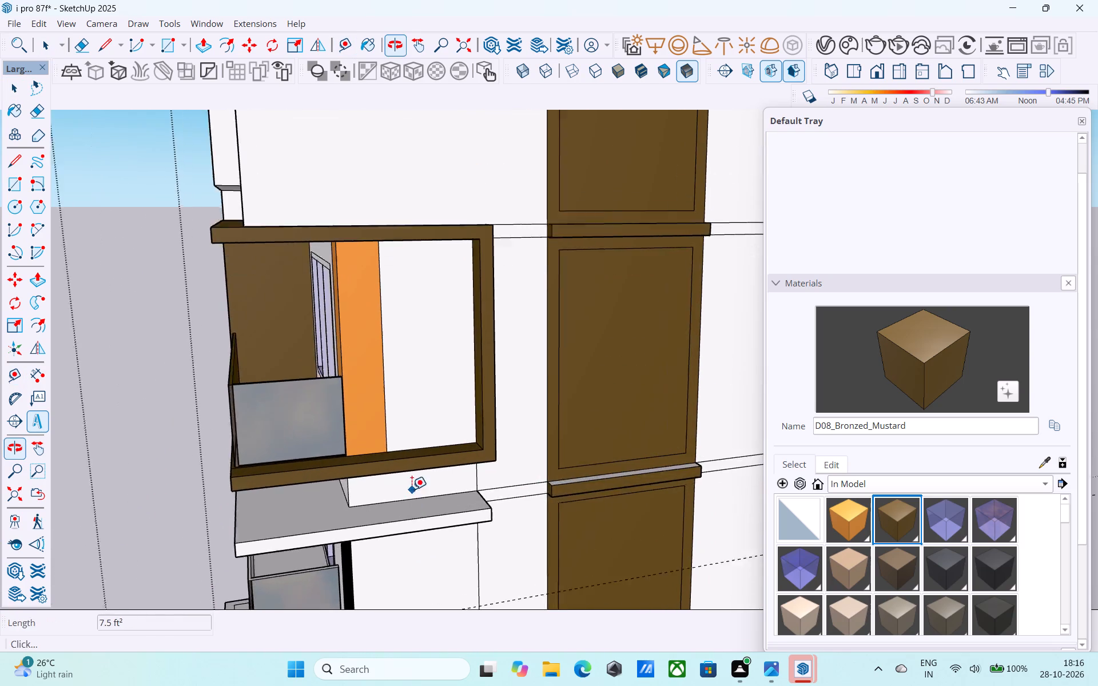
scroll(412, 489, "up", 5)
left_click(415, 421)
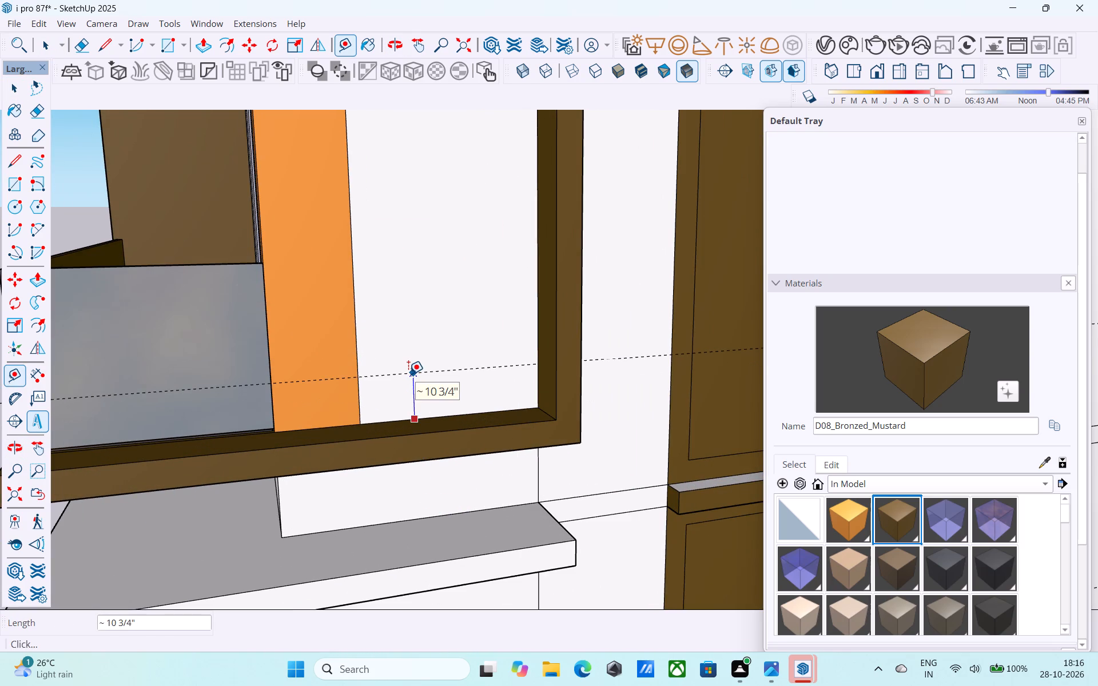
key("3")
key("apostrophe")
key("Return")
Place a horizontal guide 3' above the bottom edge of the plain white side wall above the middle framed balcony.
scroll(410, 372, "down", 5)
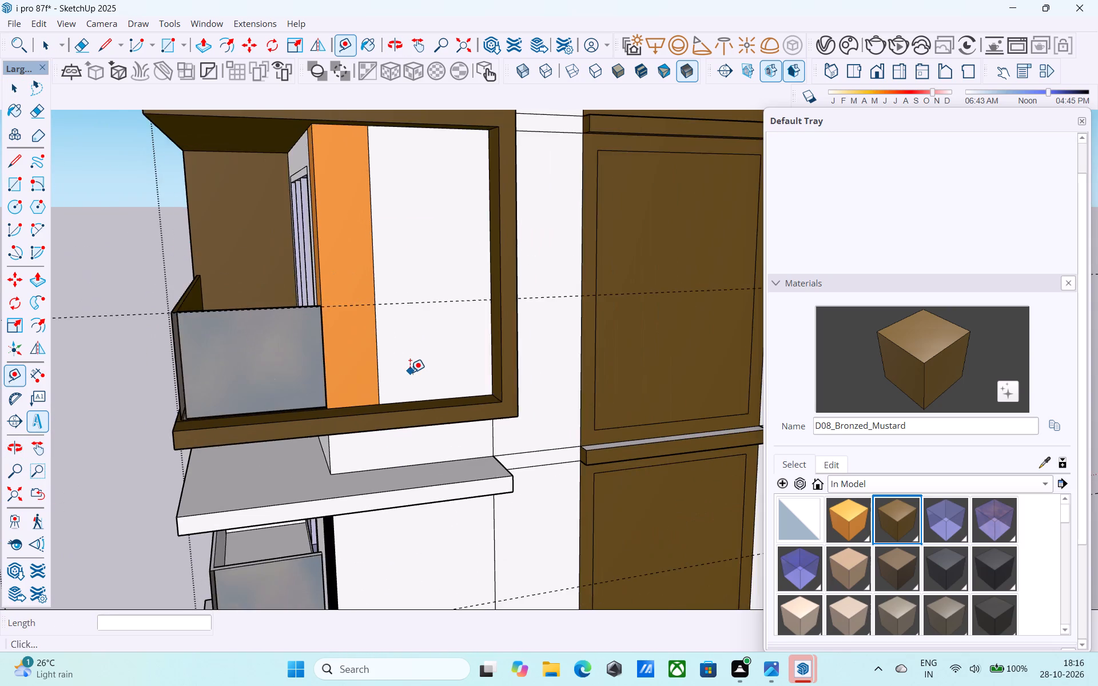
scroll(410, 372, "down", 3)
middle_click_drag(410, 372, 441, 533, "shift")
scroll(445, 506, "down", 6)
middle_click_drag(443, 498, 510, 484)
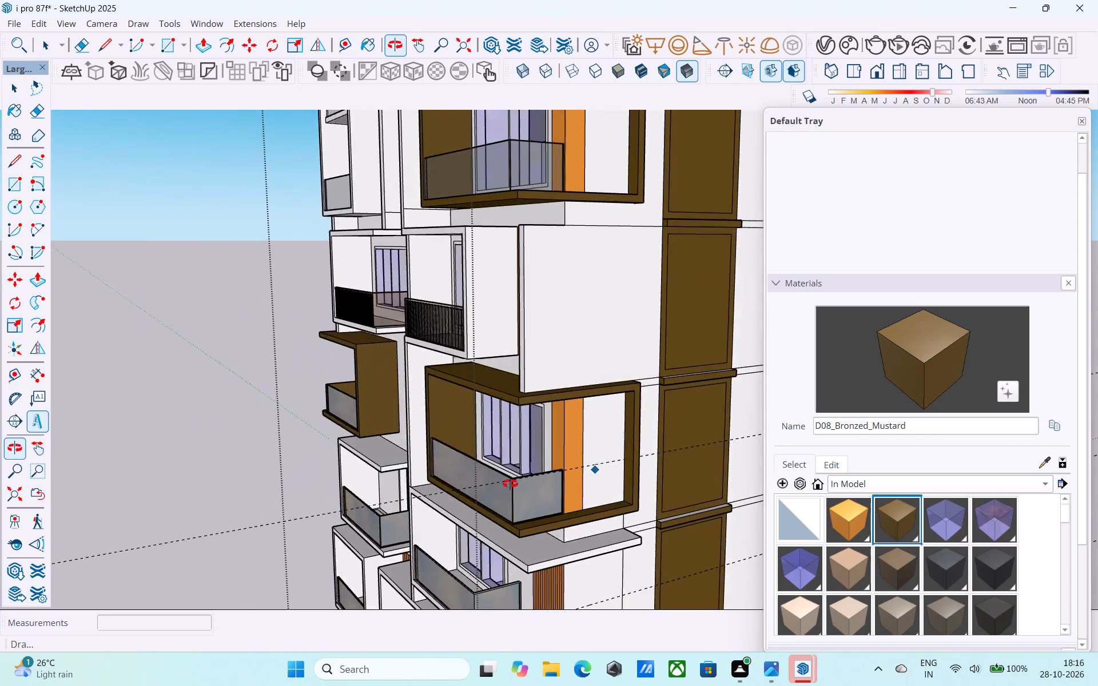
middle_click_drag(510, 484, 437, 583)
scroll(470, 501, "up", 8)
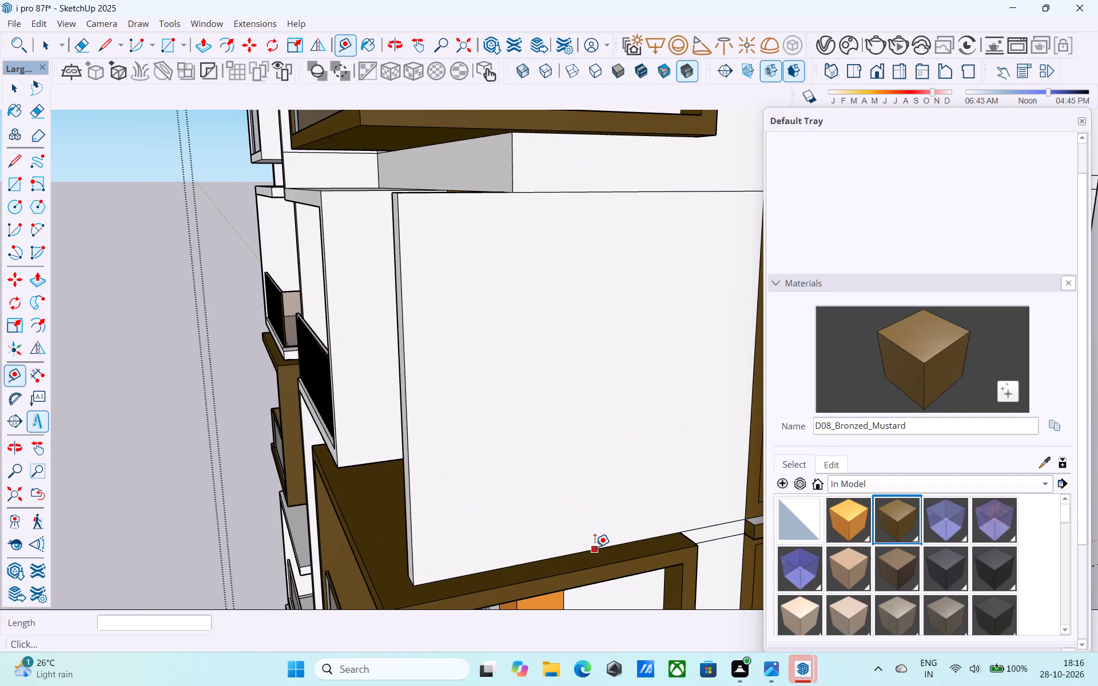
left_click(595, 547)
type("3'")
key("Return")
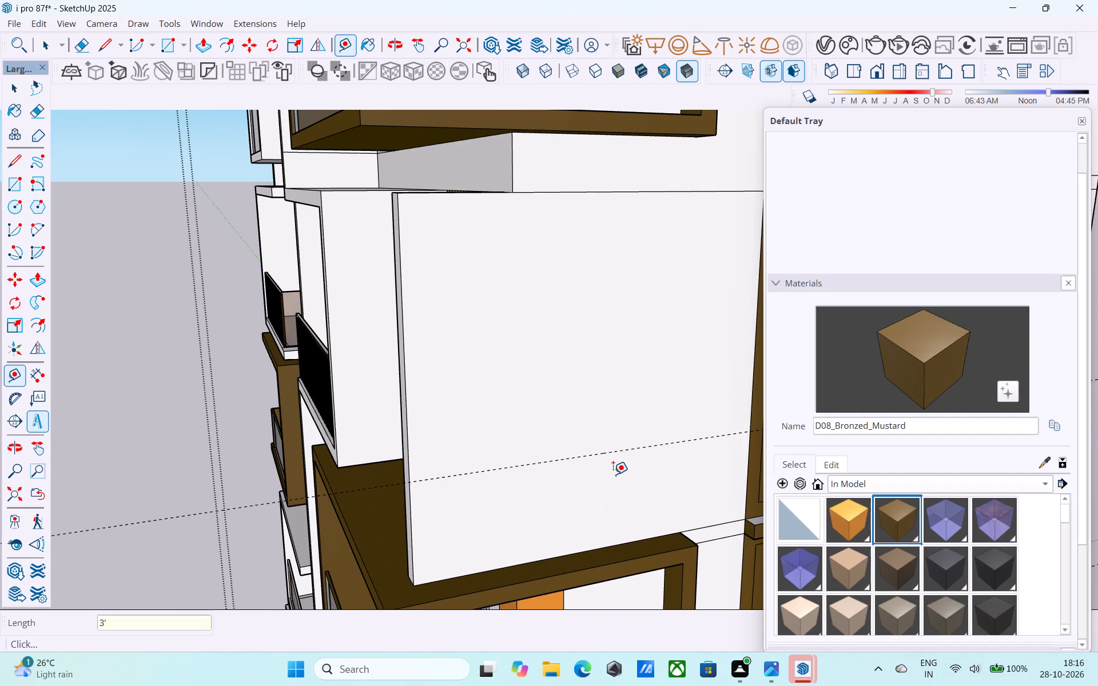
Place a horizontal guide 3' above the bottom edge of the white side wall inside the uppermost framed balcony.
scroll(479, 213, "down", 6)
middle_click_drag(484, 228, 467, 364)
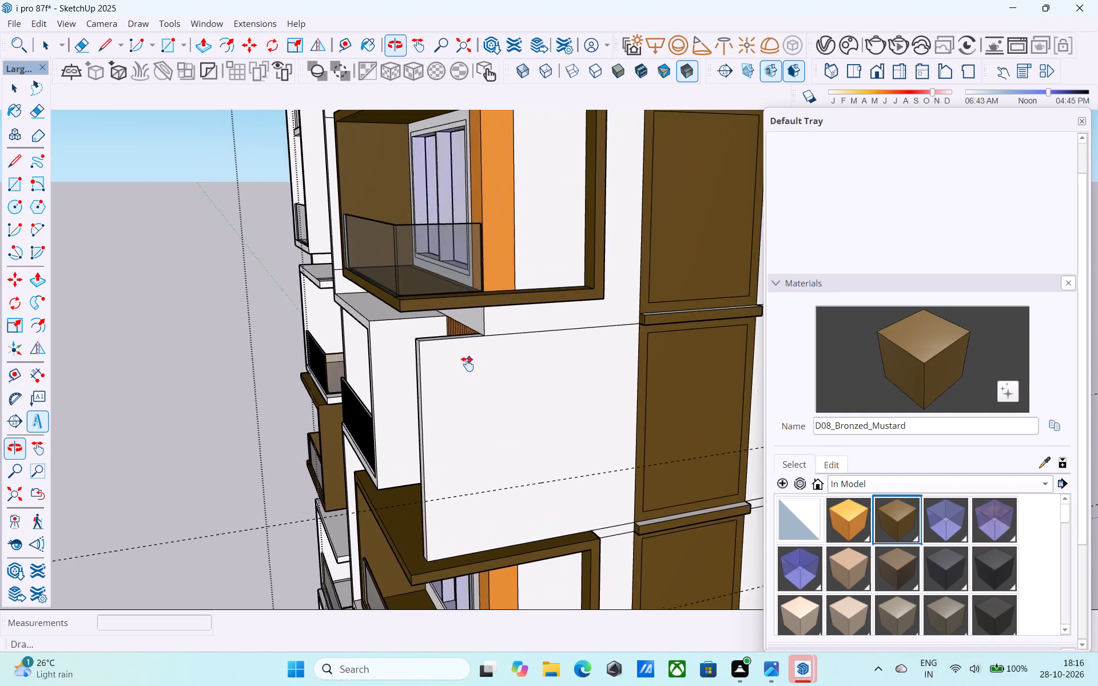
middle_click_drag(467, 364, 396, 444)
scroll(505, 293, "up", 9)
left_click(519, 312)
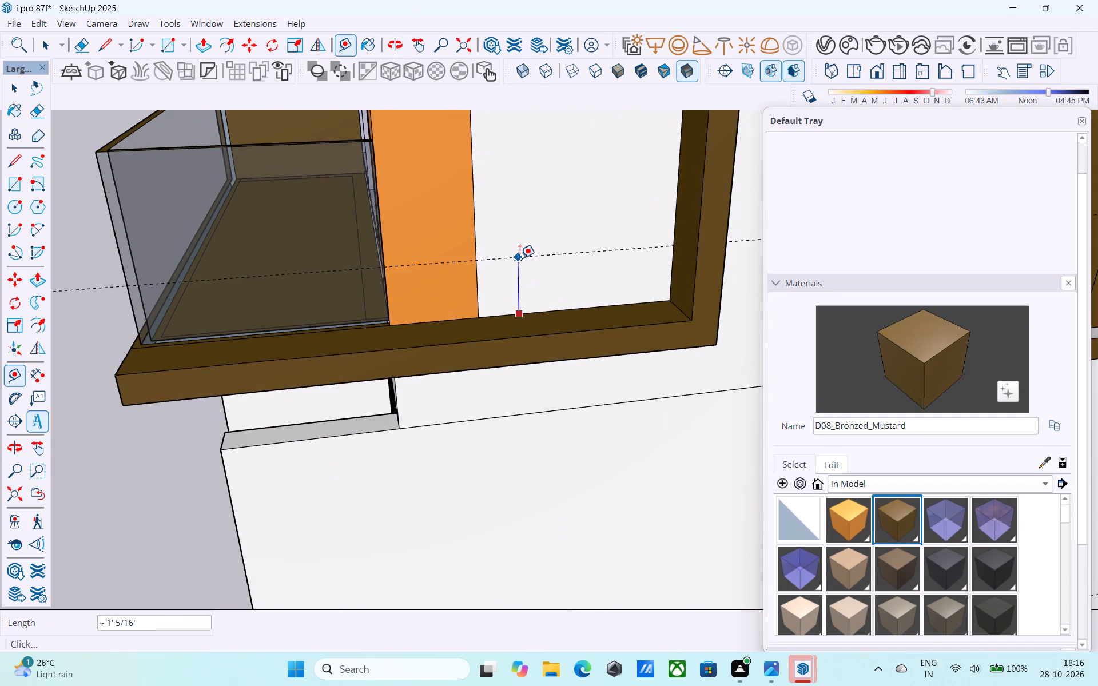
type("3'")
key("Return")
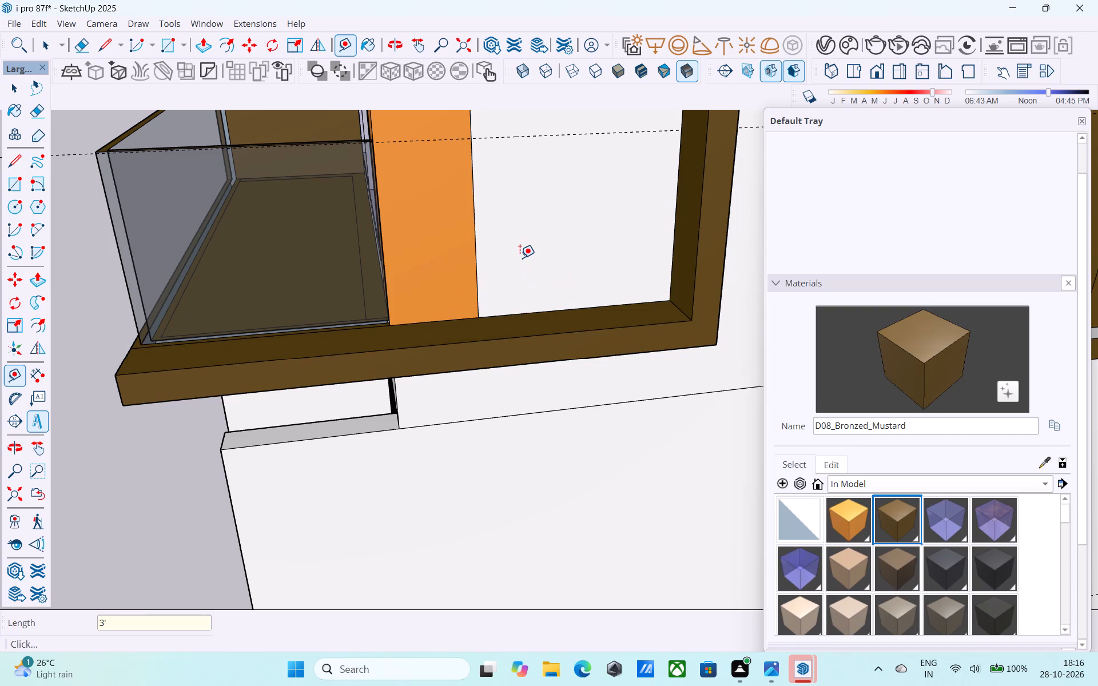
Place a horizontal guide 3' above the bottom edge of the top floor's plain white side wall.
scroll(523, 291, "down", 13)
middle_click_drag(522, 426, 515, 410)
scroll(514, 406, "down", 2)
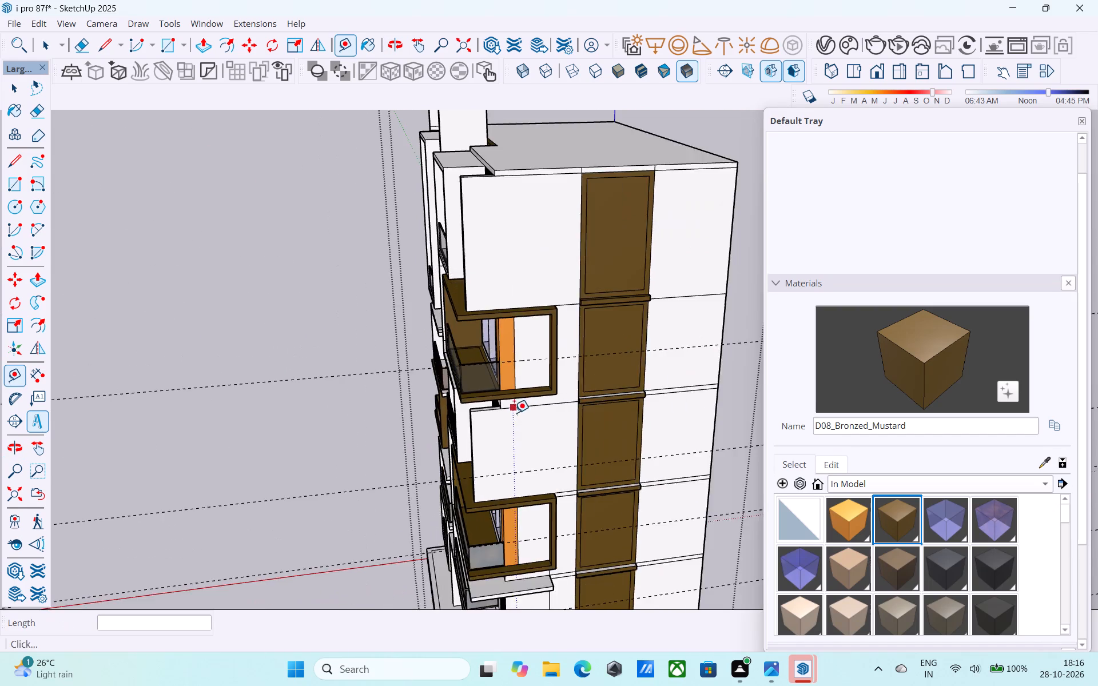
scroll(514, 413, "down", 5)
middle_click_drag(514, 409, 638, 400)
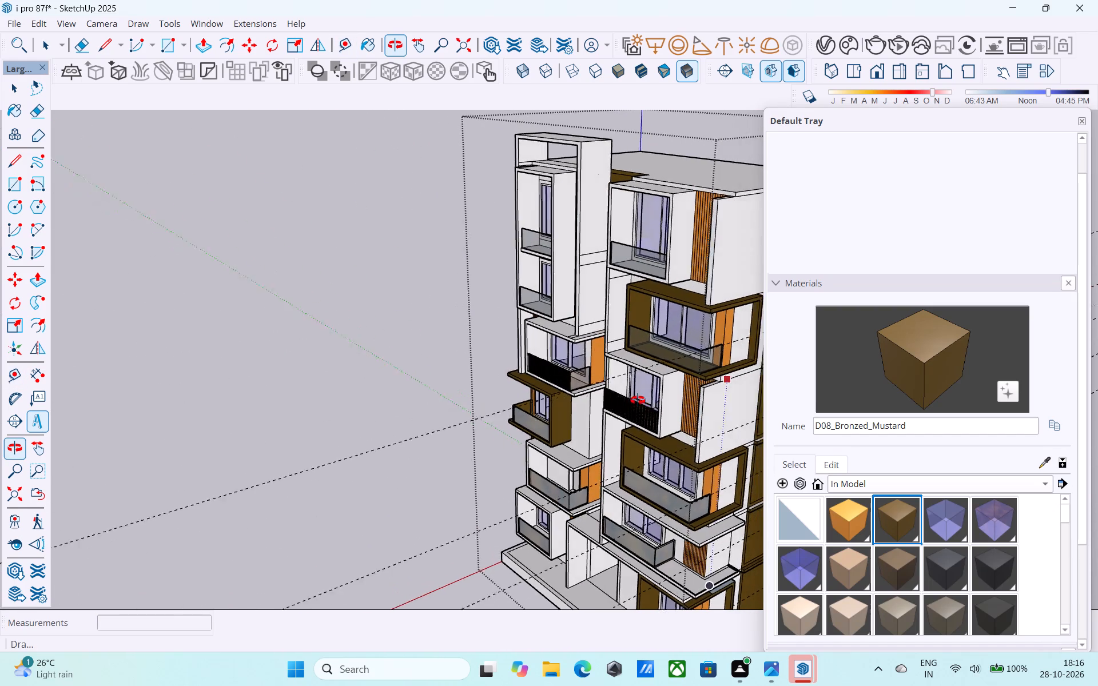
middle_click_drag(638, 400, 547, 436)
scroll(604, 350, "up", 11)
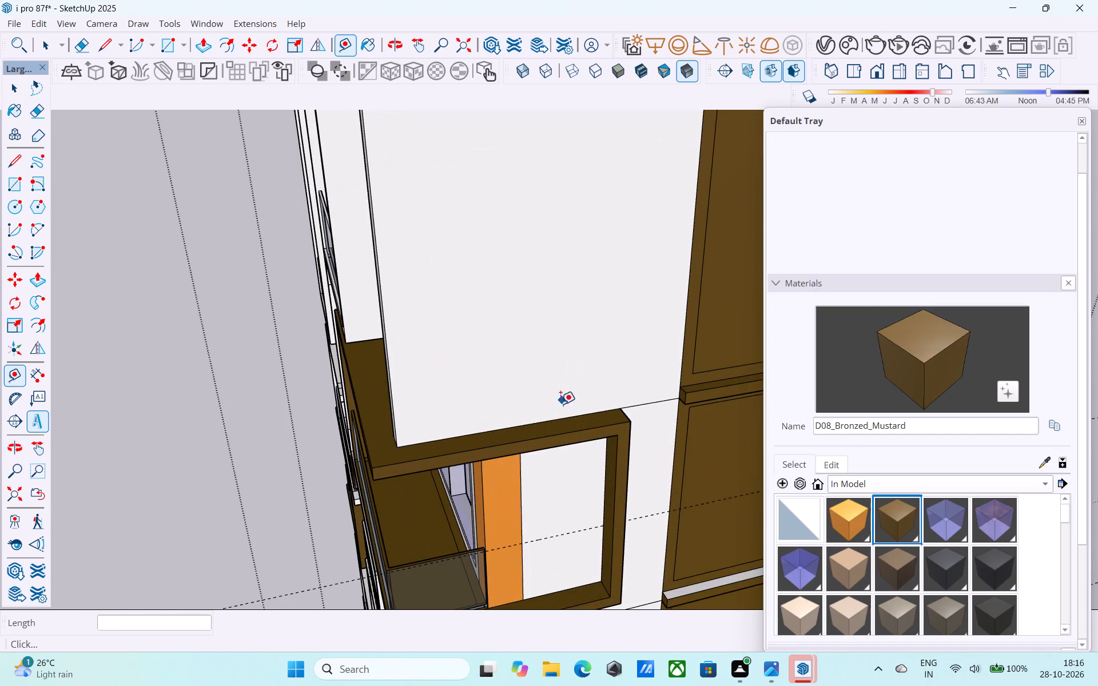
left_click(556, 419)
type("3'")
key("Return")
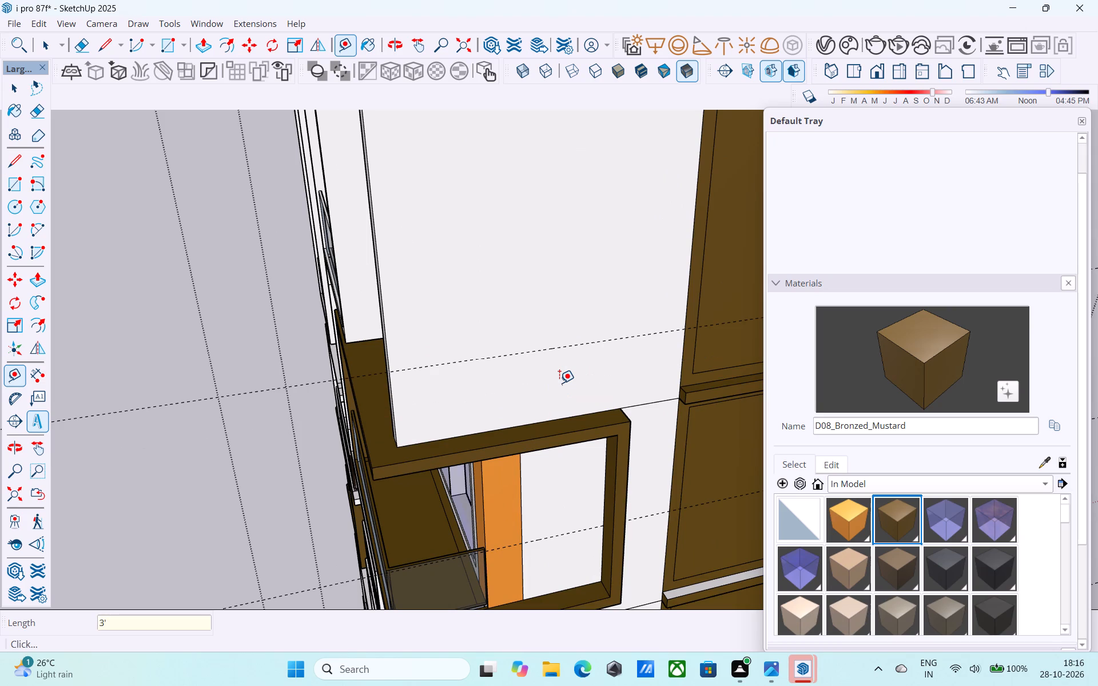
Review the tower's side wall, its framed balconies and the horizontal guides across all floors.
scroll(560, 383, "down", 7)
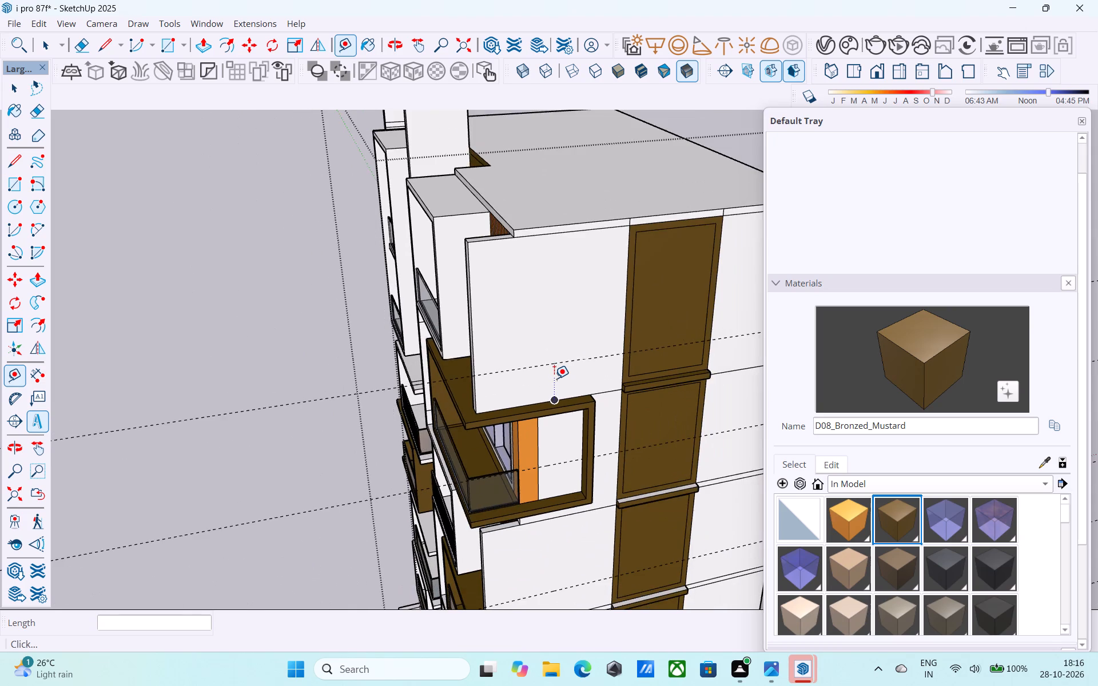
scroll(550, 377, "down", 5)
middle_click_drag(546, 428, 611, 314)
scroll(627, 340, "up", 5)
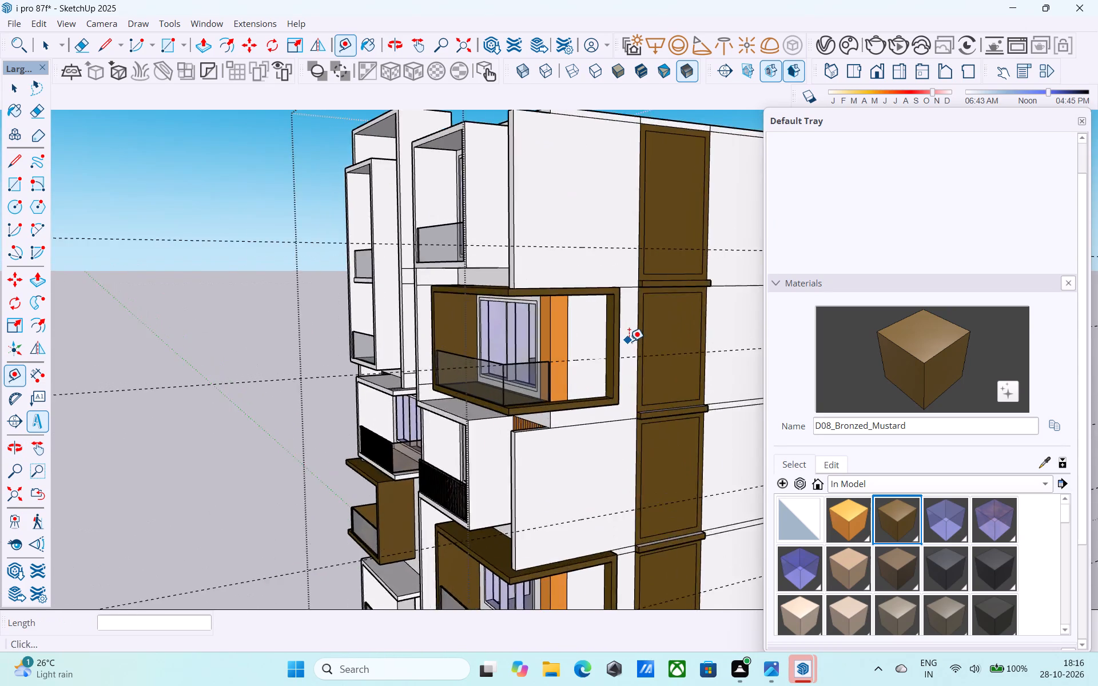
scroll(629, 341, "up", 2)
scroll(630, 341, "down", 4)
middle_click_drag(624, 347, 635, 349)
scroll(466, 312, "down", 5)
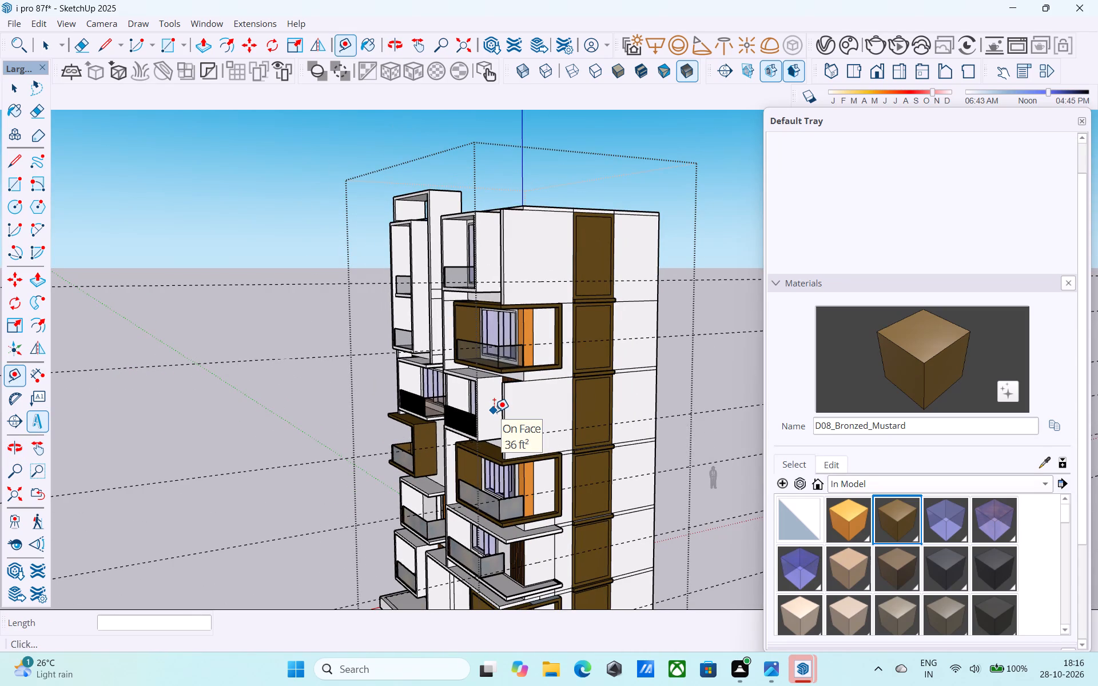
scroll(494, 412, "down", 5)
middle_click_drag(493, 412, 496, 413)
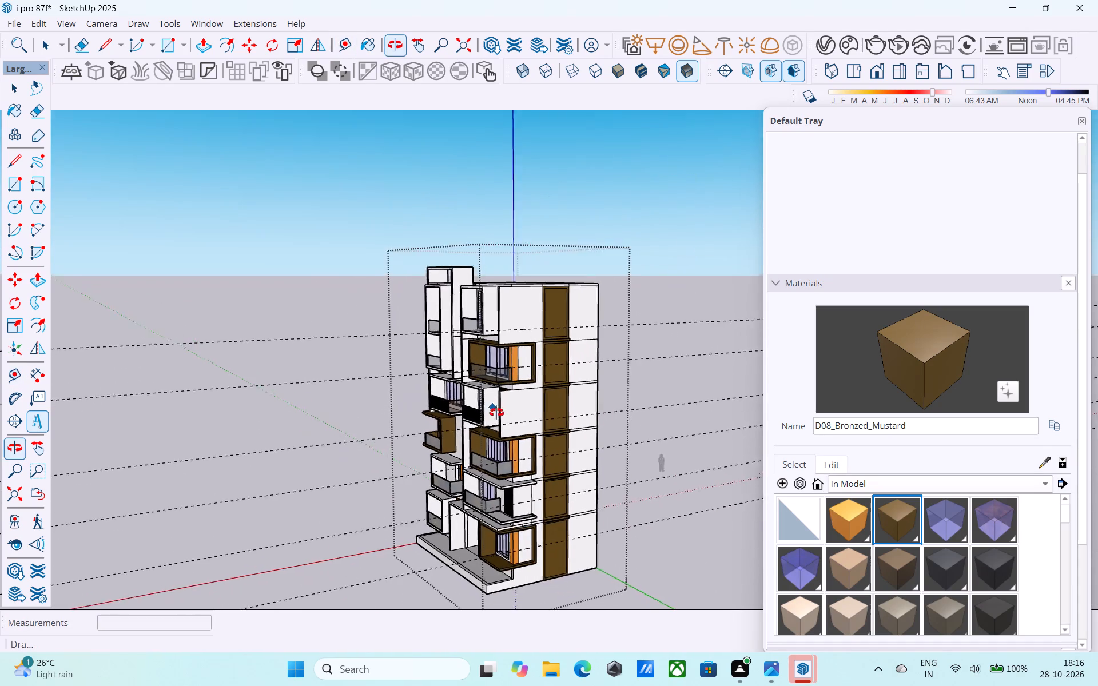
middle_click_drag(496, 413, 511, 430)
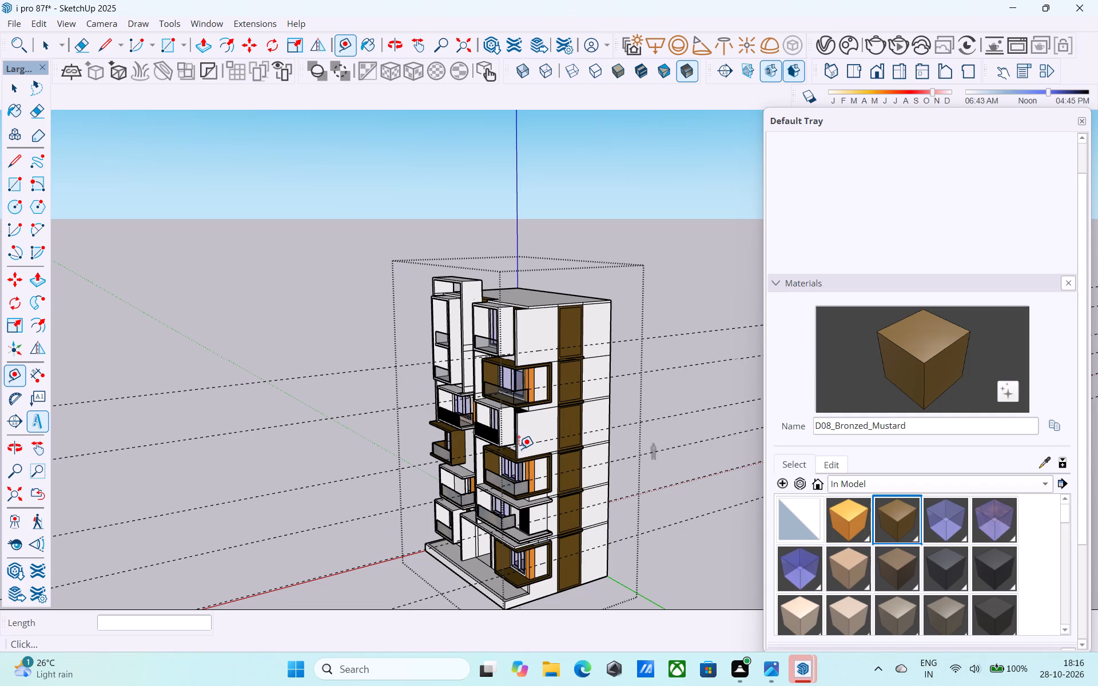
scroll(523, 444, "down", 2)
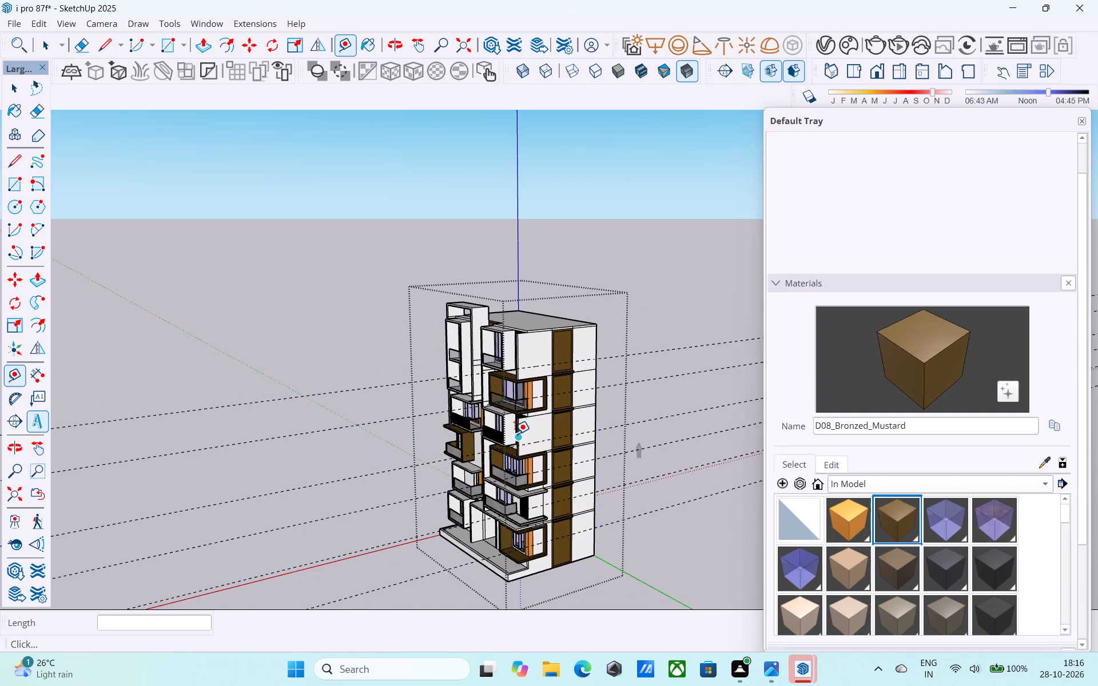
middle_click_drag(511, 413, 510, 394)
Offset the outline of the white side wall face inside the lowest framed balcony 1' inward.
scroll(560, 527, "up", 10)
middle_click_drag(490, 553, 492, 457)
scroll(493, 456, "up", 2)
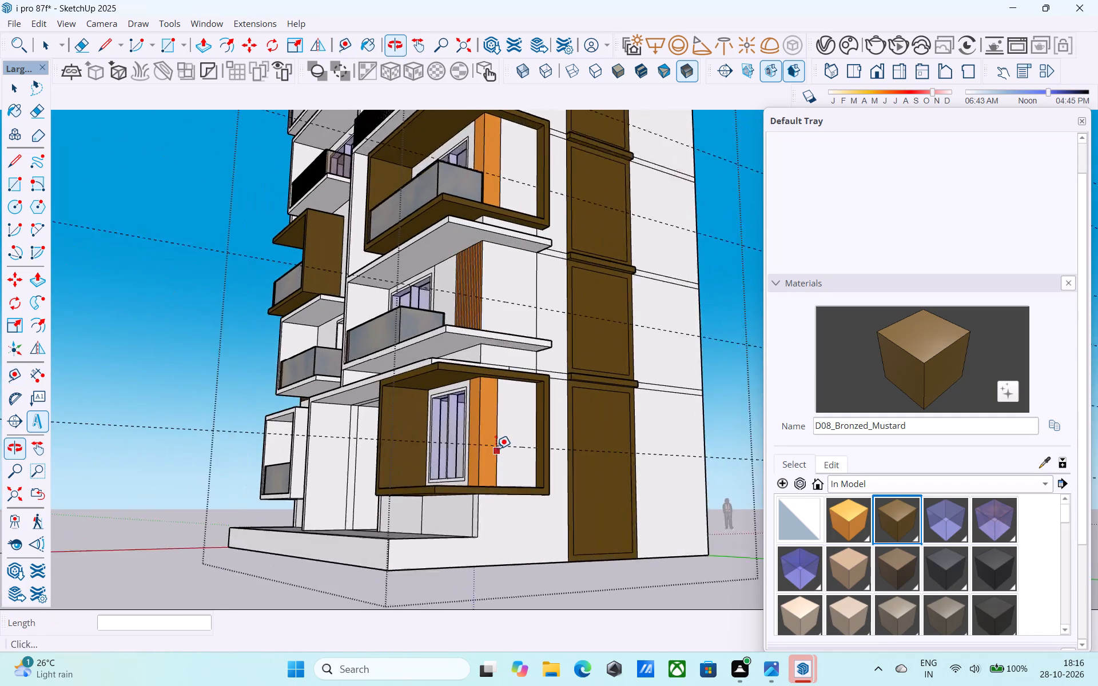
scroll(496, 449, "up", 2)
middle_click_drag(497, 444, 526, 462)
scroll(502, 449, "up", 4)
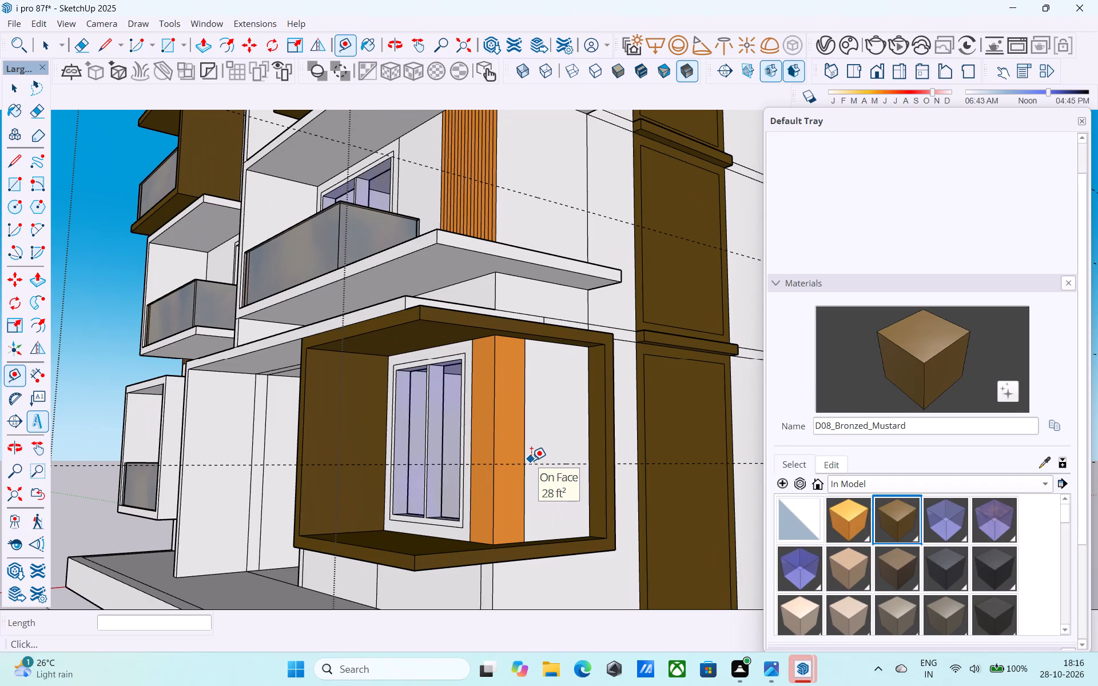
scroll(532, 458, "down", 4)
middle_click_drag(541, 463, 520, 472)
scroll(516, 468, "up", 4)
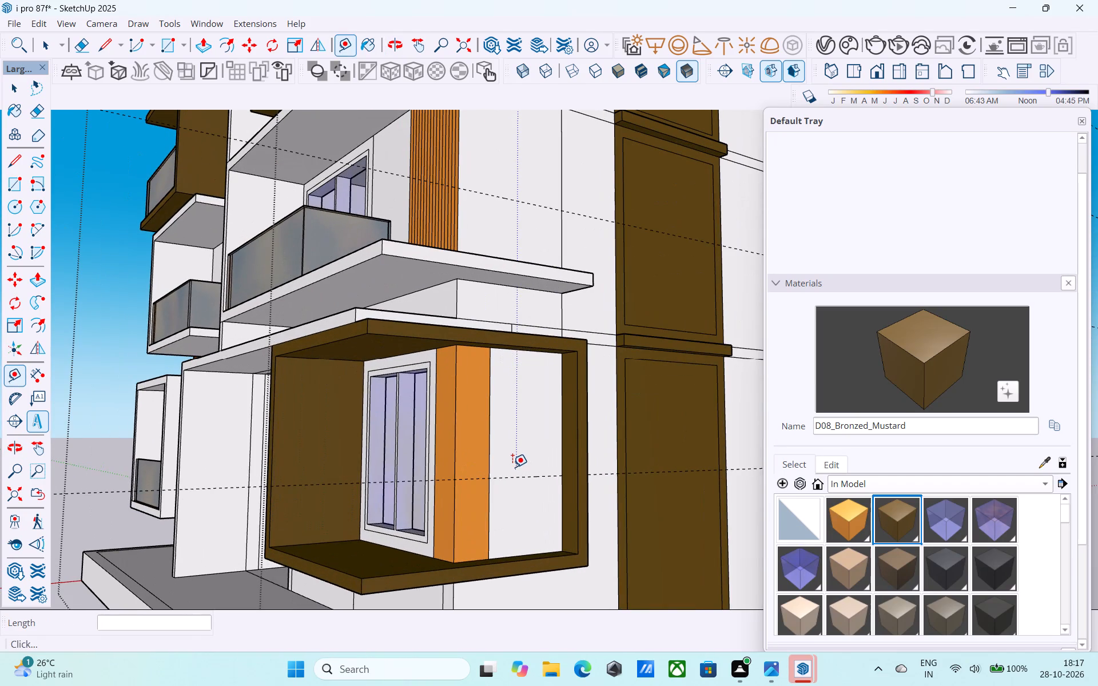
key("space")
middle_click(510, 466)
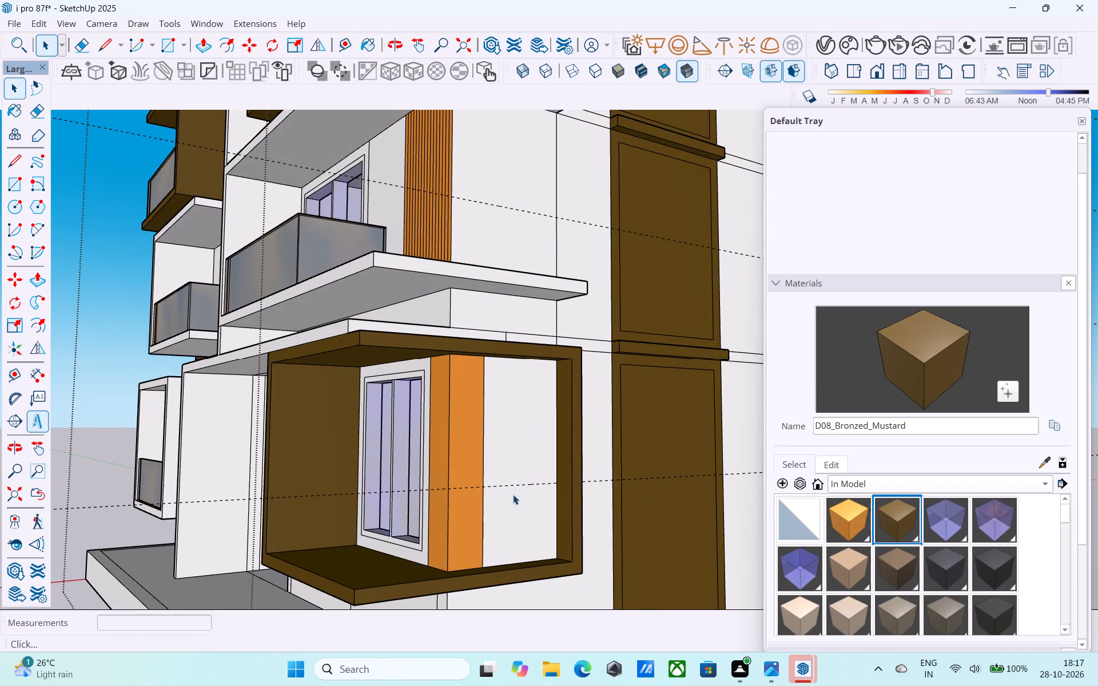
key("l")
key("space")
left_click(509, 480)
scroll(509, 480, "up", 3)
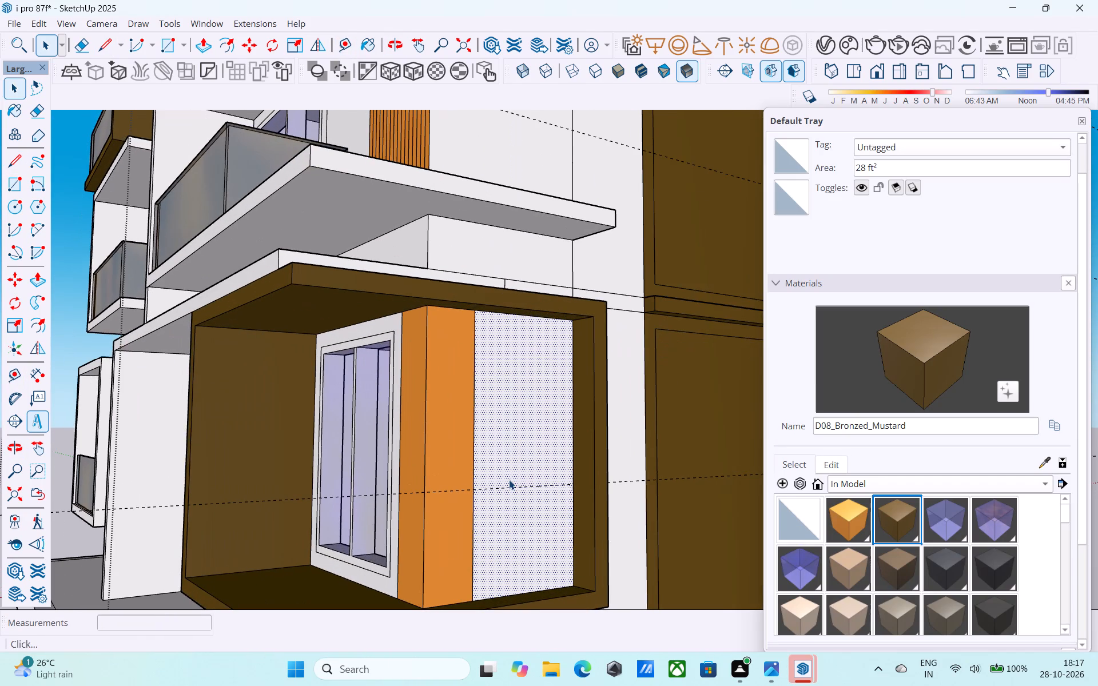
key("f")
left_click(509, 480)
type("6\"")
key("Return")
type("1'")
key("Return")
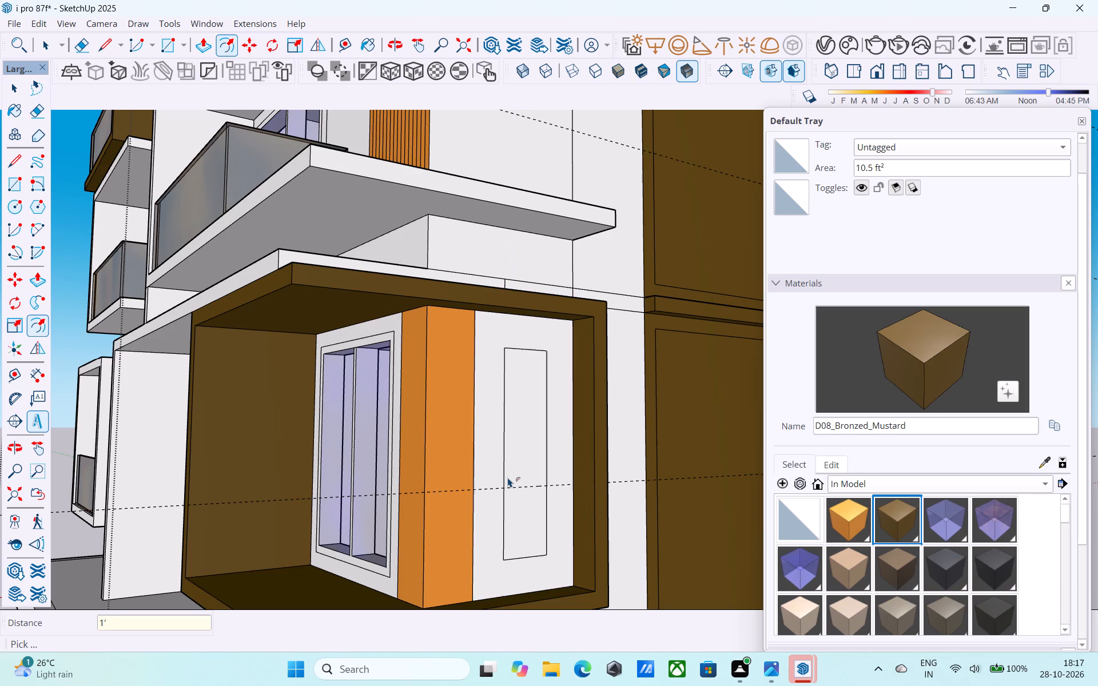
Draw lines extending the inset rectangle's top edge to both sides of the white wall face.
key("l")
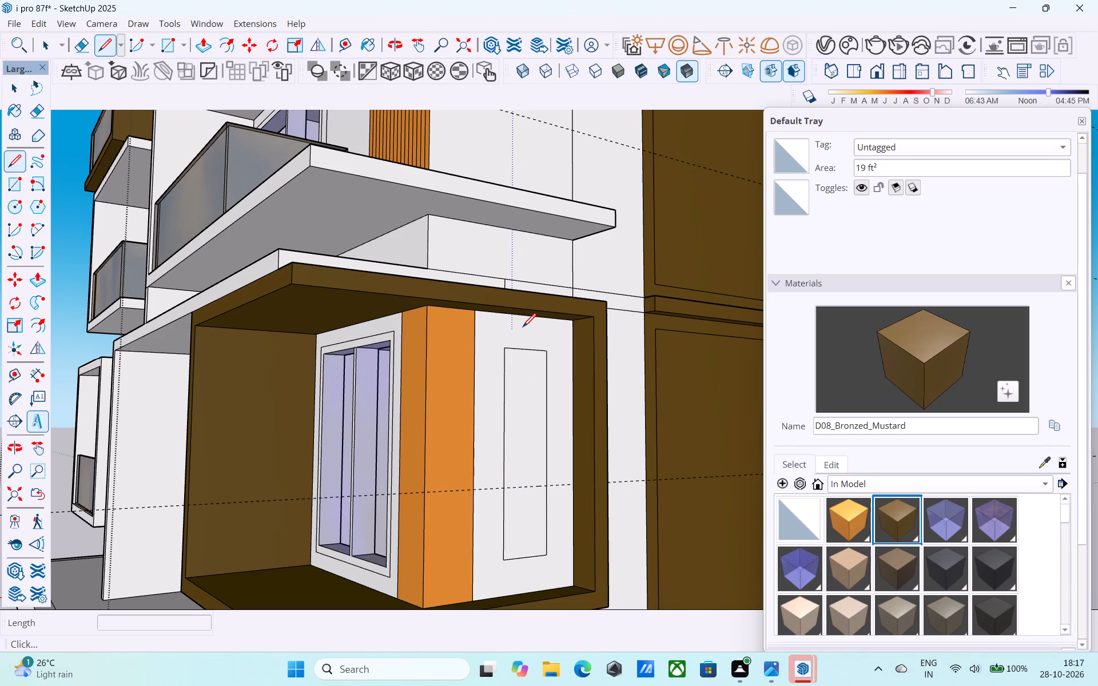
scroll(523, 328, "up", 4)
left_click(496, 358)
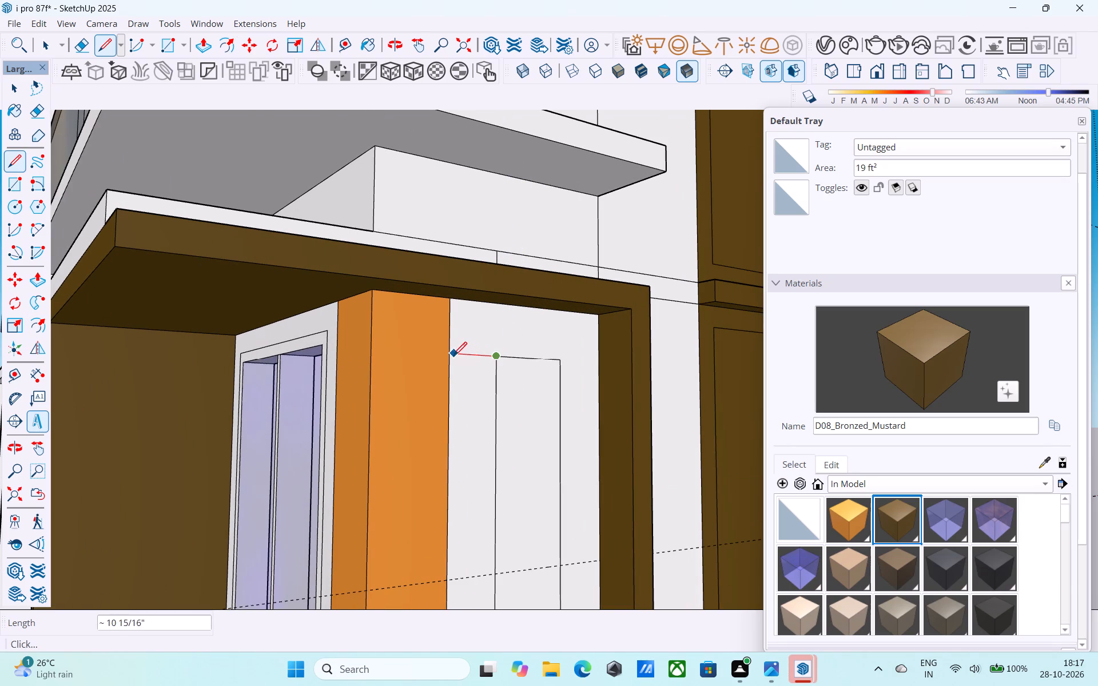
left_click(452, 356)
left_click(560, 358)
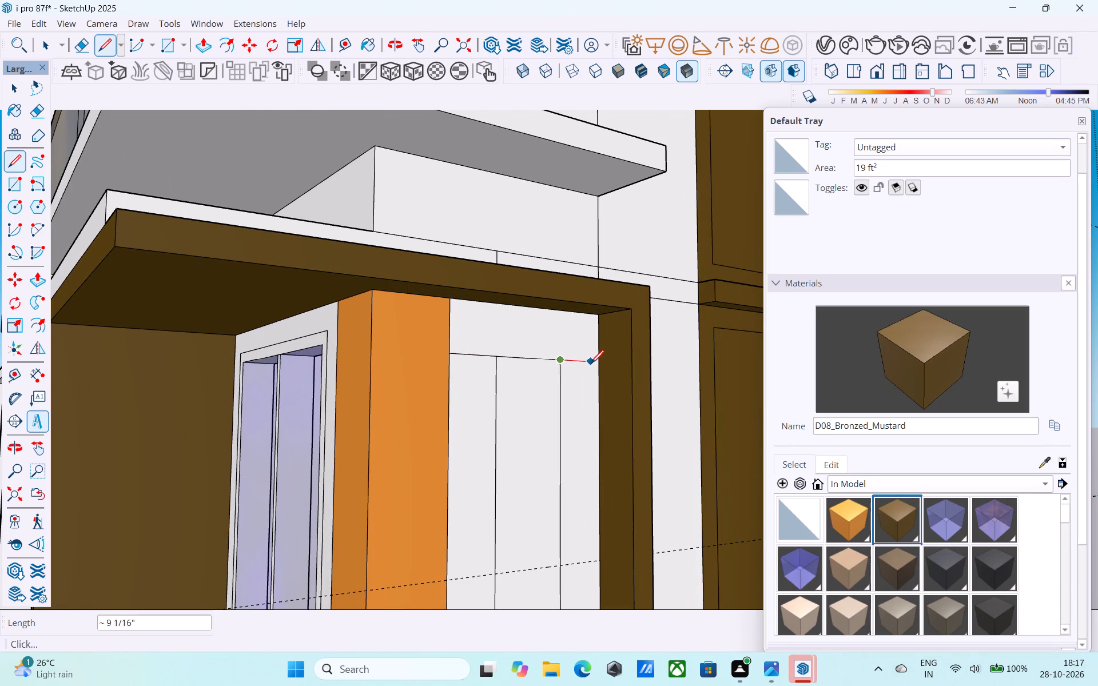
left_click(597, 368)
Draw lines extending the inset rectangle's bottom edge to both sides of the white wall face.
scroll(579, 316, "down", 4)
middle_click_drag(574, 311, 557, 300)
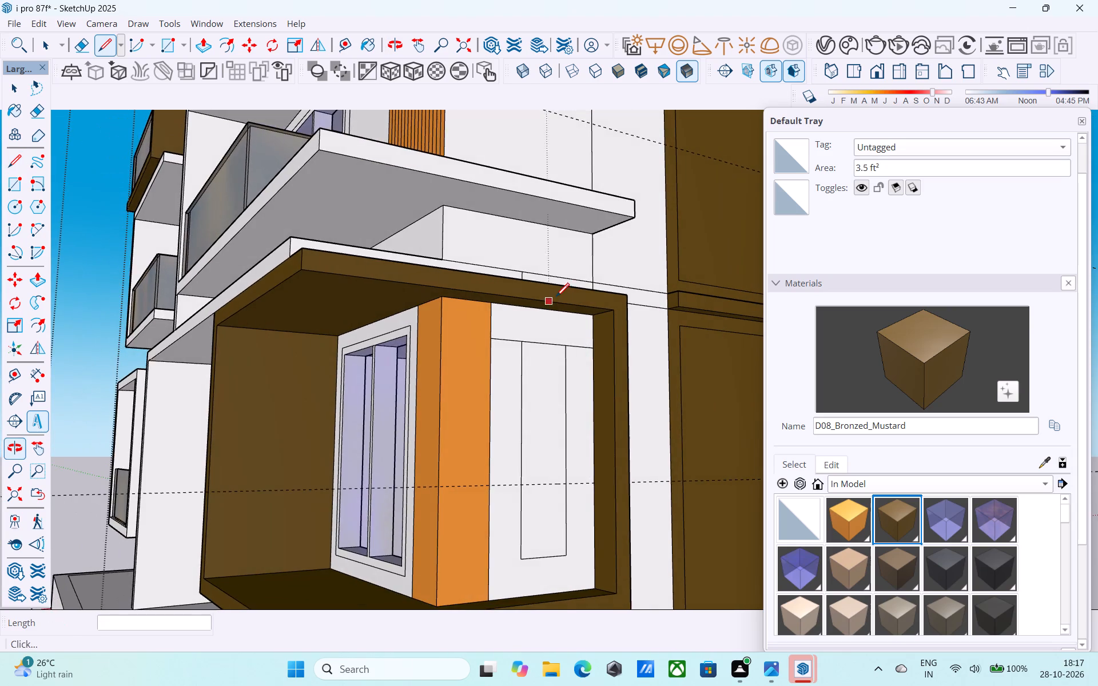
scroll(555, 296, "down", 4)
scroll(524, 478, "up", 8)
left_click(541, 474)
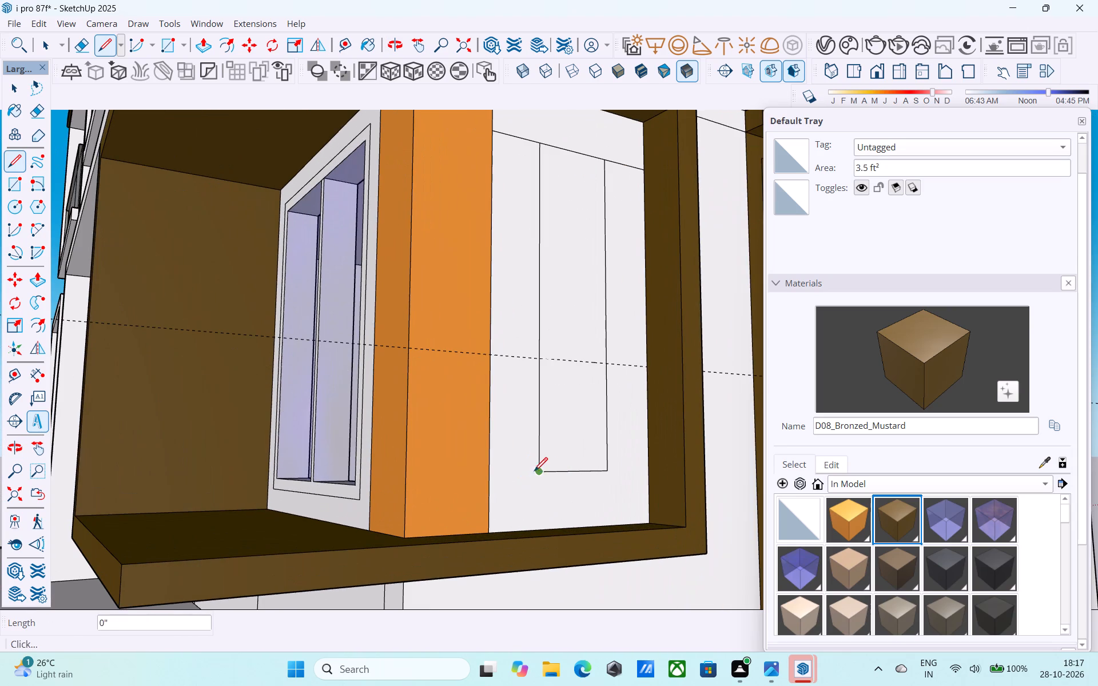
left_click(491, 470)
left_click(606, 473)
left_click(647, 473)
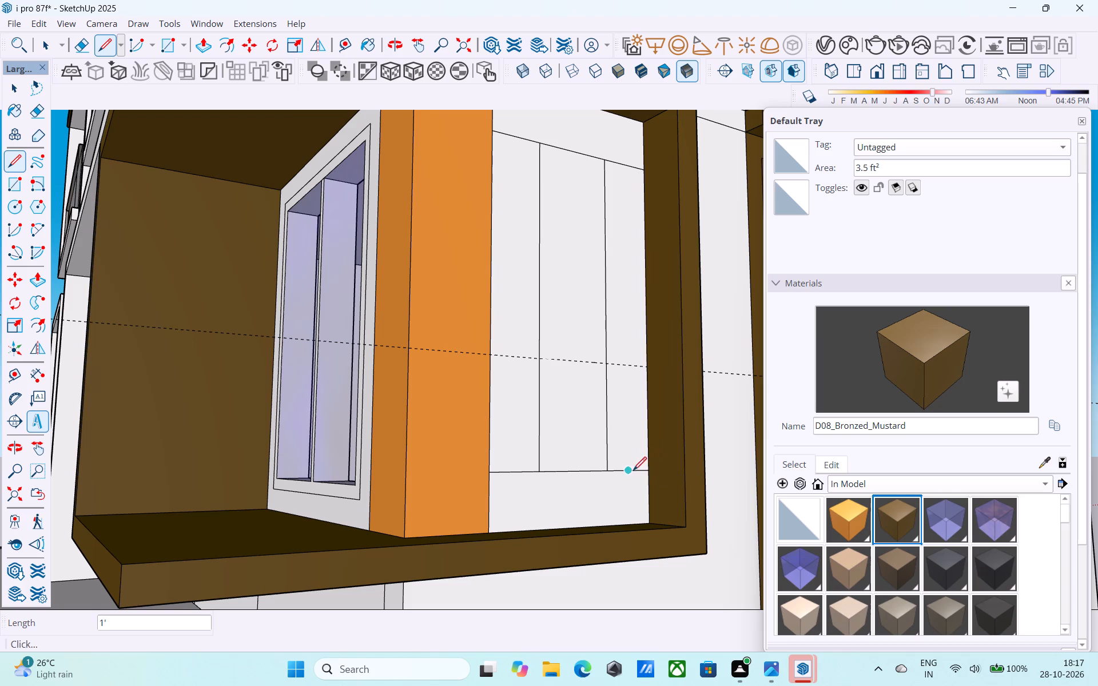
Erase the inset rectangle's two vertical edges, leaving one full-width face between the horizontal lines.
middle_click_drag(614, 460, 578, 476)
key("space")
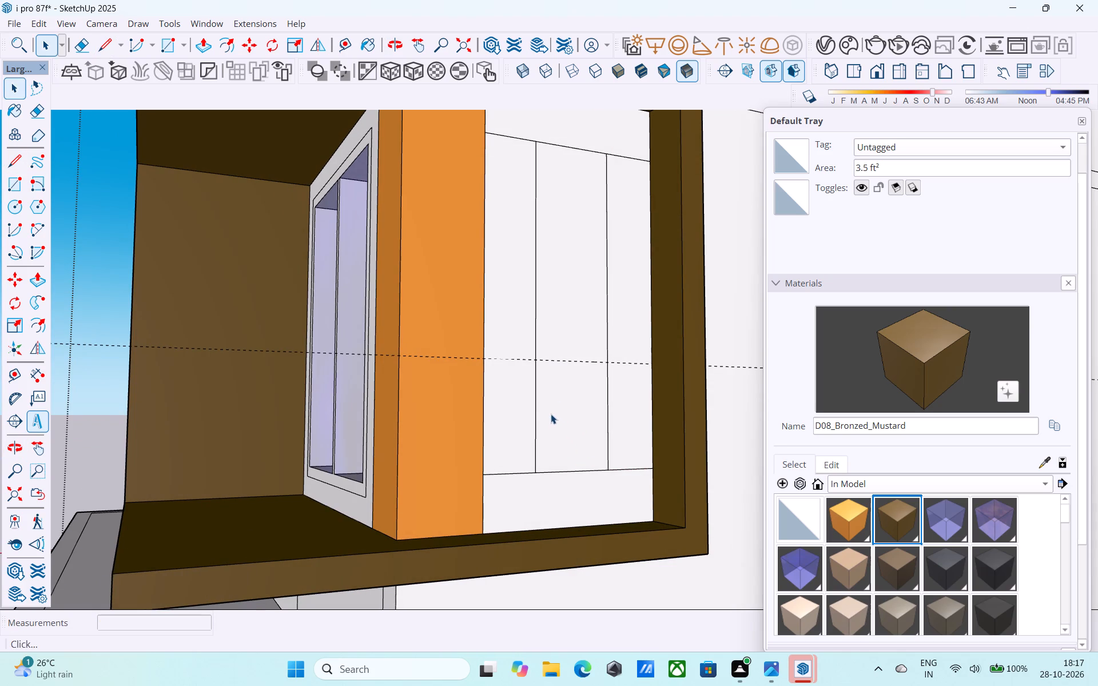
key("e")
left_click_drag(550, 413, 523, 414)
left_click_drag(556, 409, 619, 424)
Offset the outline of the full-width middle wall face 6" inward to outline the window.
key("space")
left_click(562, 411)
scroll(562, 411, "up", 2)
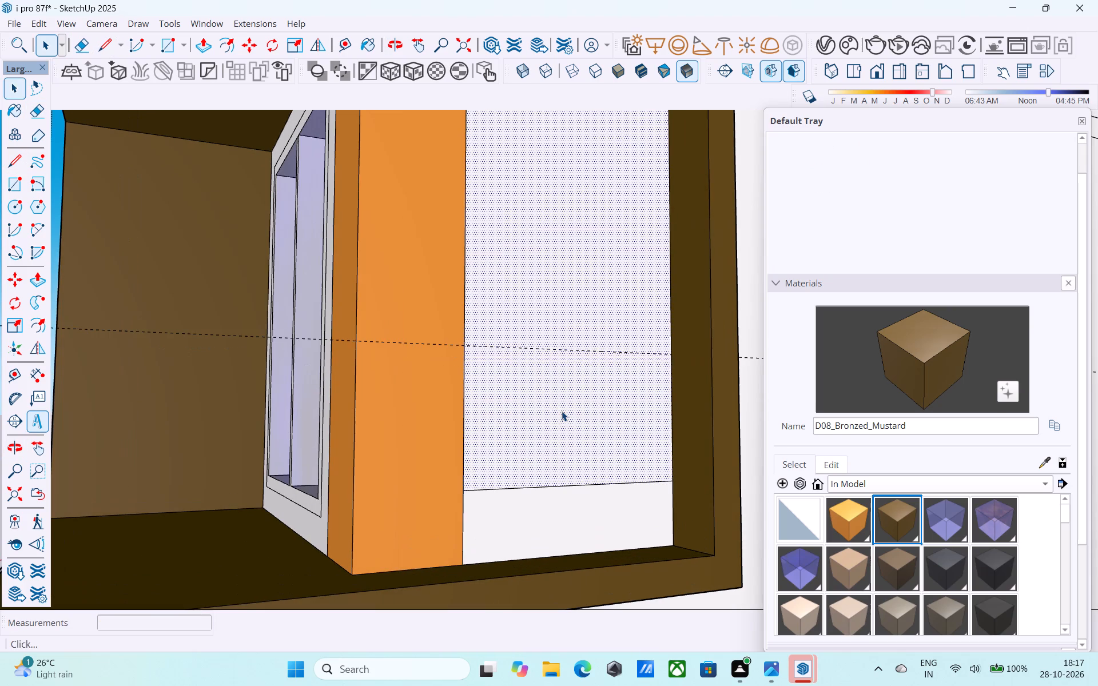
key("f")
left_click(562, 411)
type("6\"")
key("Return")
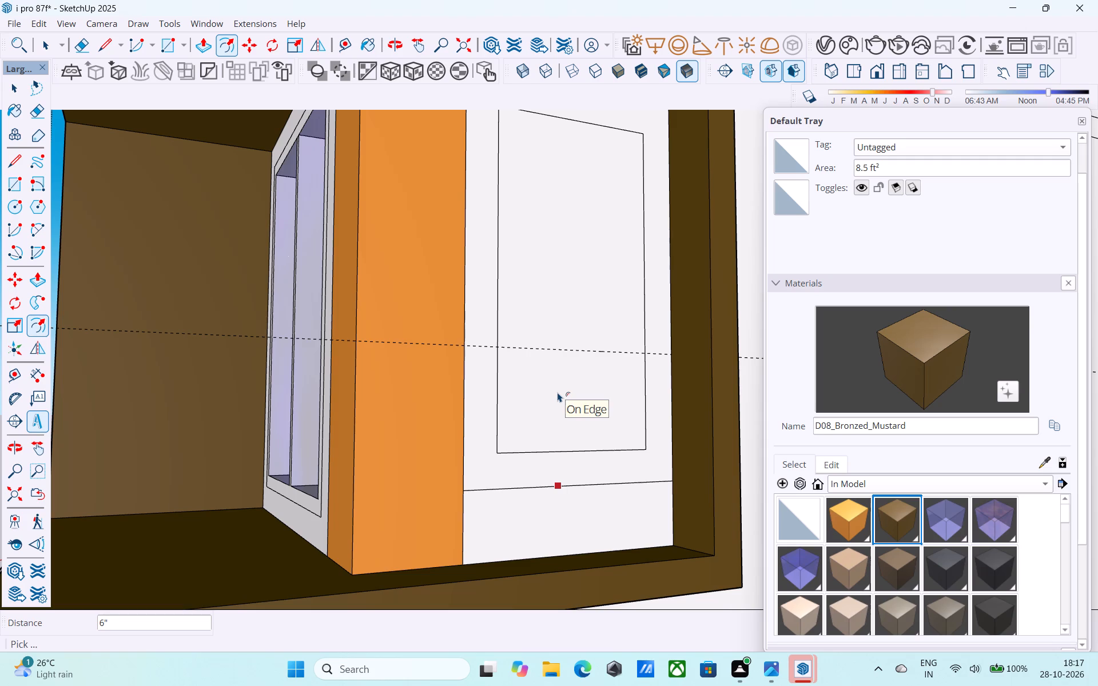
Offset the window rectangle 3" inward to form its frame border.
scroll(534, 370, "down", 6)
middle_click_drag(529, 372, 496, 449)
scroll(439, 418, "down", 5)
scroll(528, 376, "up", 6)
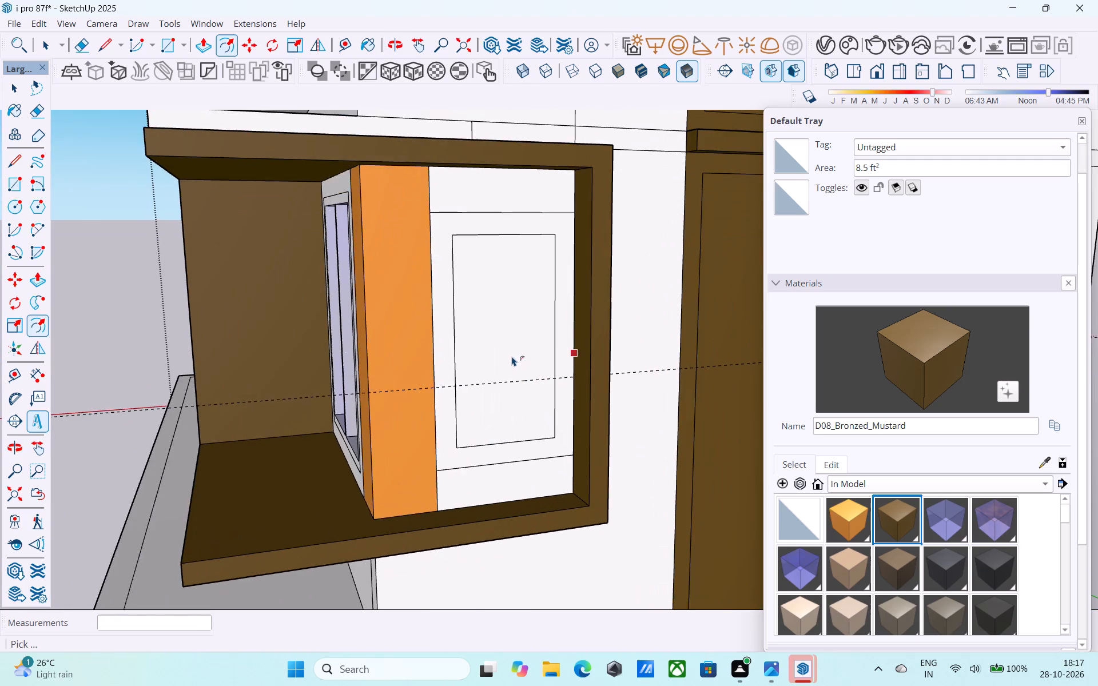
scroll(512, 356, "up", 2)
key("space")
left_click(510, 353)
scroll(507, 351, "down", 2)
middle_click_drag(507, 351, 488, 406)
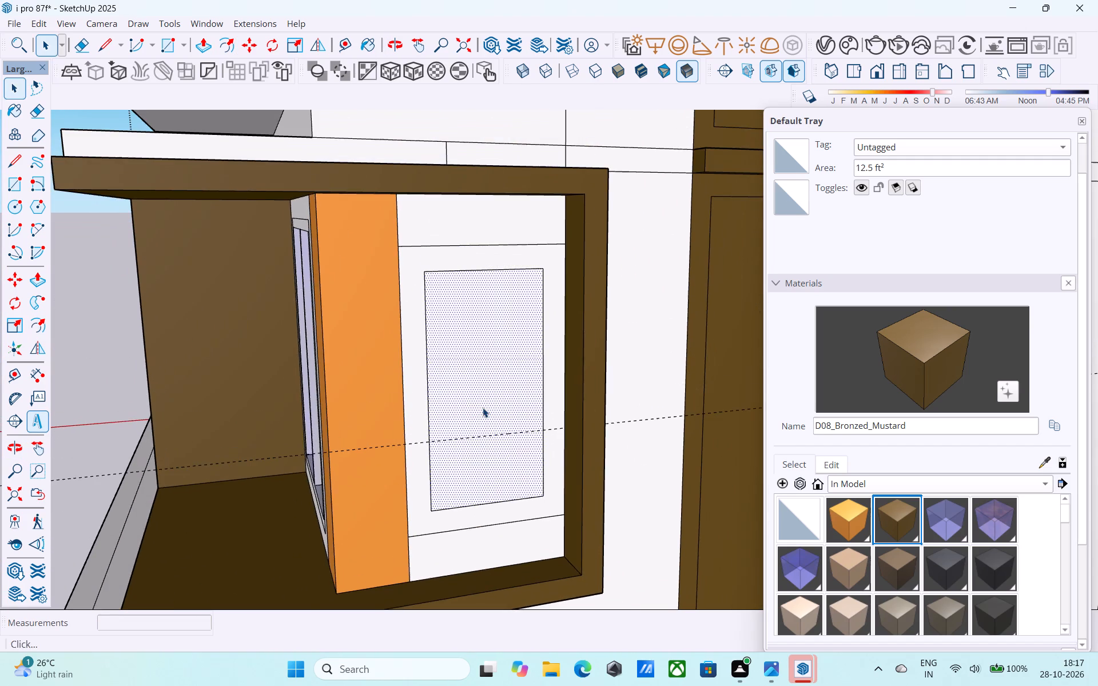
scroll(483, 408, "up", 2)
key("f")
left_click(483, 406)
key("3")
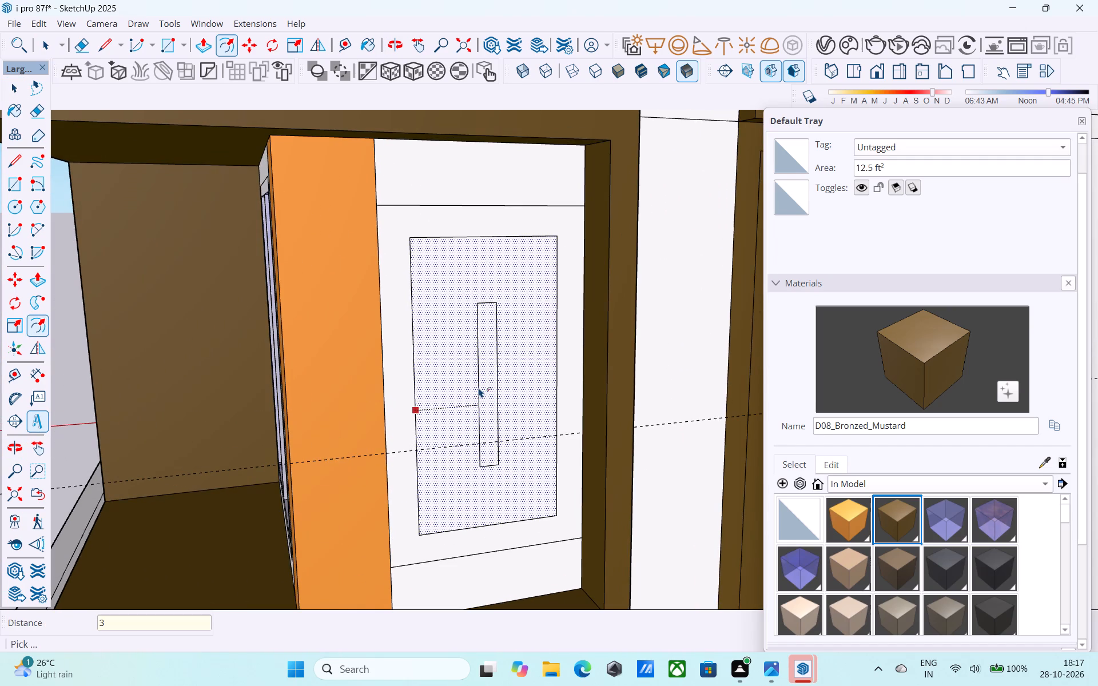
key("shift+quotedbl")
key("Return")
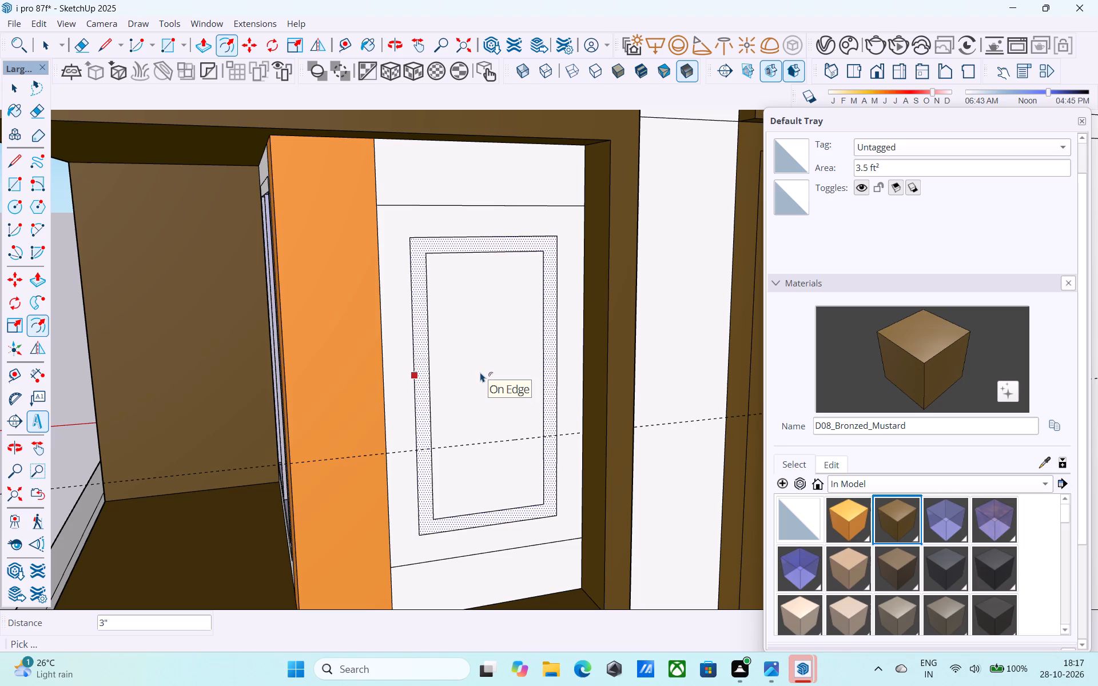
Push the window's inner face about 9" into the wall to recess the opening.
middle_click_drag(475, 334, 460, 337)
key("space")
left_click(460, 336)
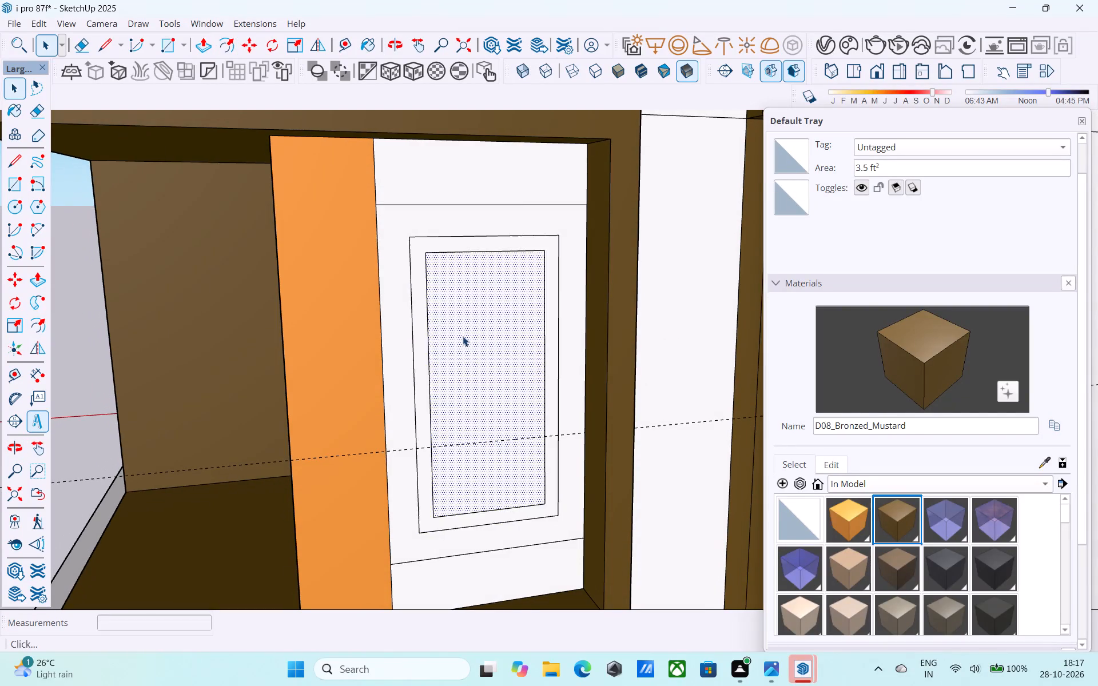
scroll(479, 338, "down", 2)
middle_click_drag(479, 338, 466, 386)
middle_click_drag(462, 392, 444, 402)
scroll(442, 406, "up", 4)
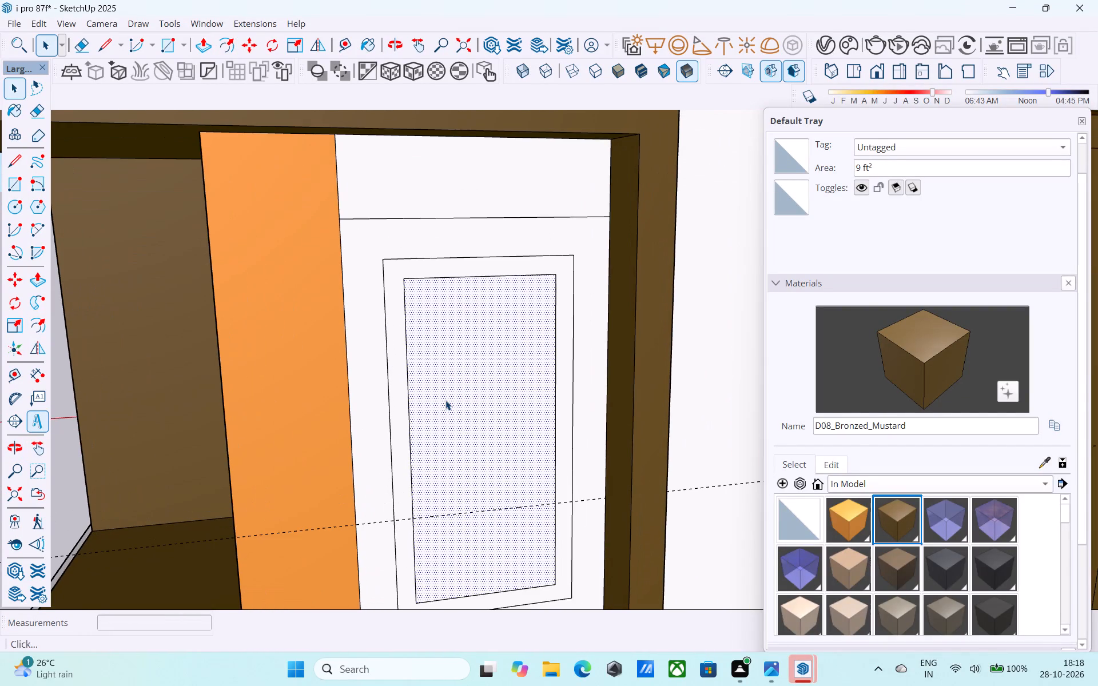
scroll(450, 401, "up", 4)
key("p")
left_click(450, 401)
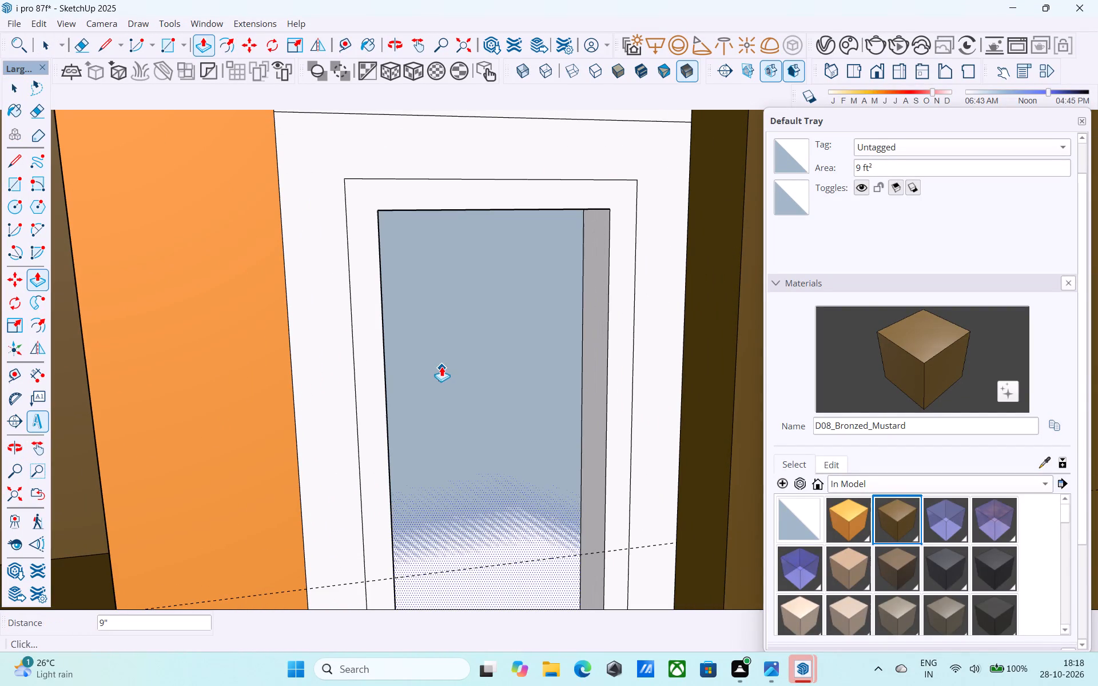
left_click(441, 364)
Extrude the window's frame border 6" outward from the wall.
scroll(441, 364, "down", 6)
scroll(439, 367, "up", 4)
key("space")
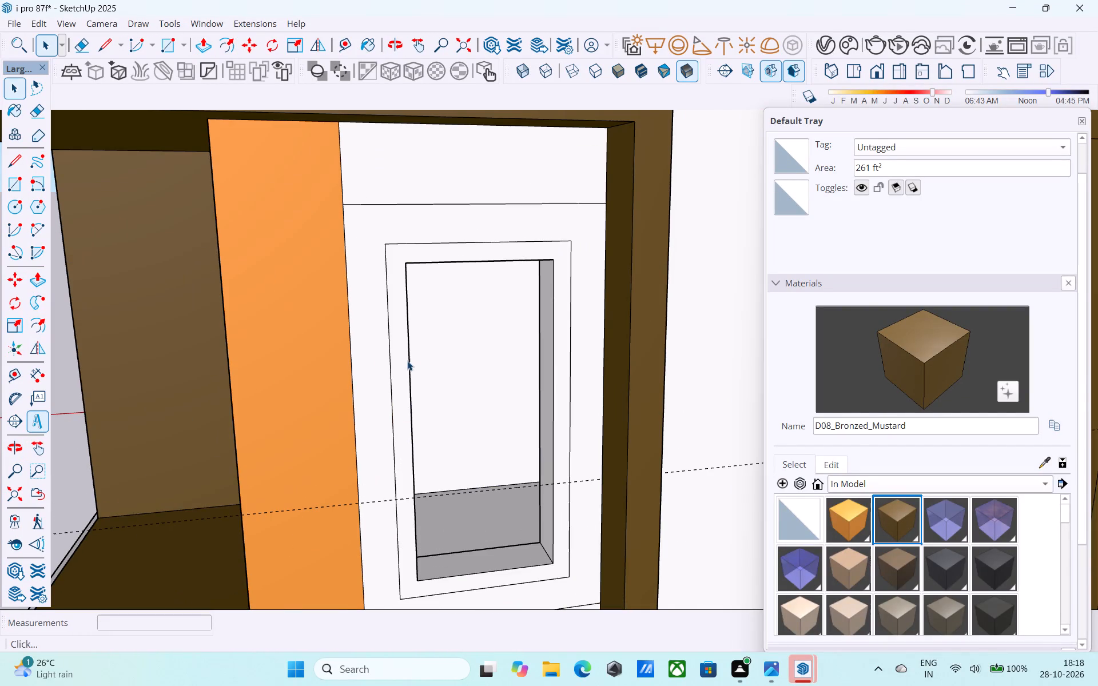
left_click(405, 360)
scroll(405, 360, "up", 4)
key("p")
left_click(405, 358)
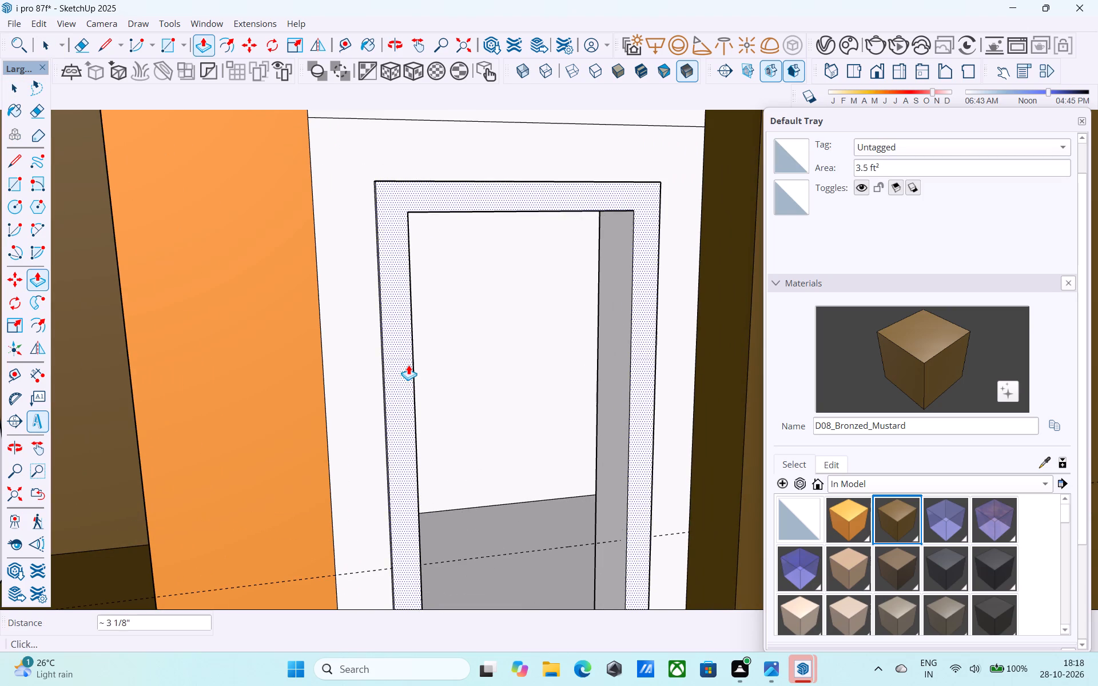
key("6")
key("shift+quotedbl")
key("Return")
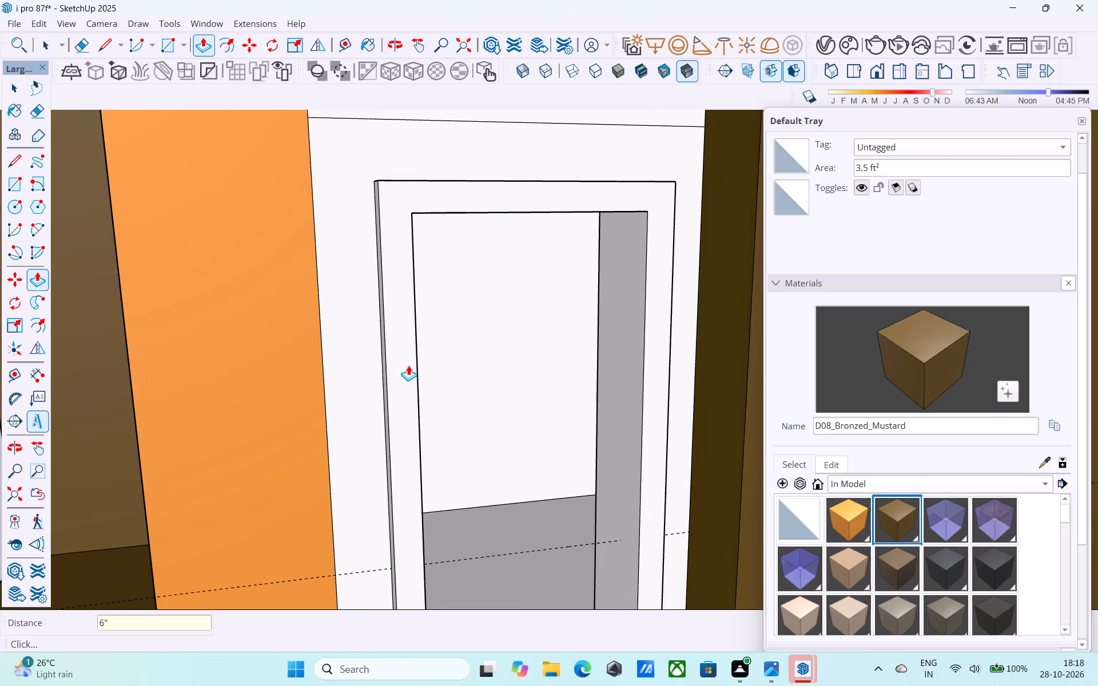
key("space")
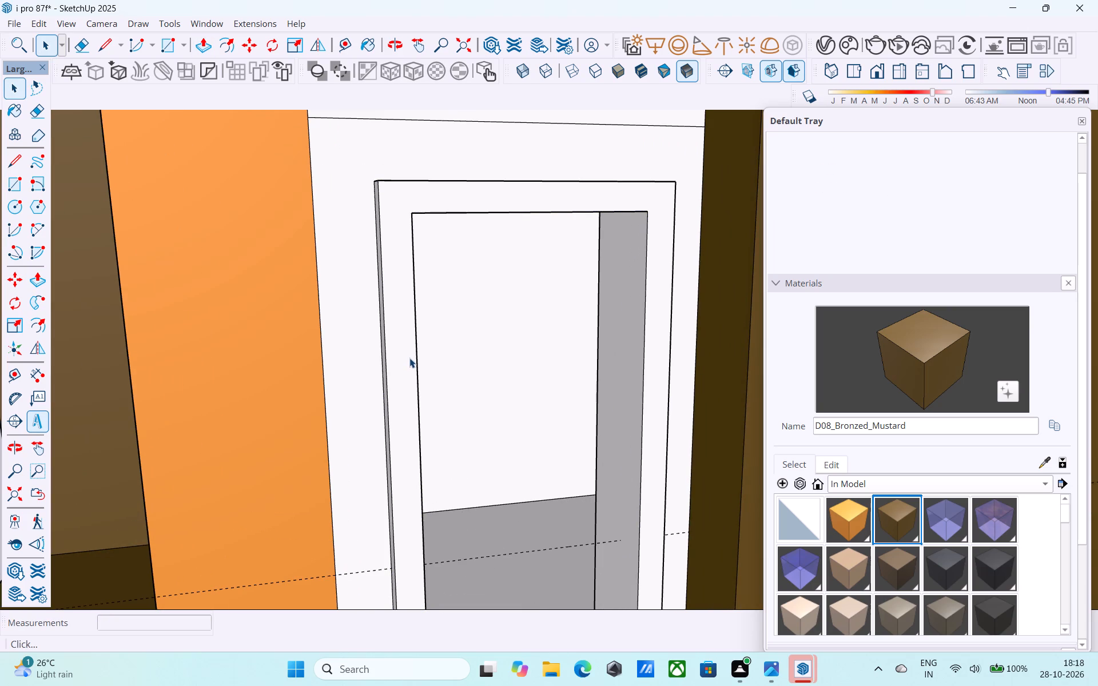
Examine the framed window opening in the lowest balcony together with the side wall of the floors above.
scroll(409, 358, "down", 3)
middle_click(409, 358)
scroll(408, 349, "down", 2)
scroll(408, 349, "up", 1)
scroll(408, 349, "down", 7)
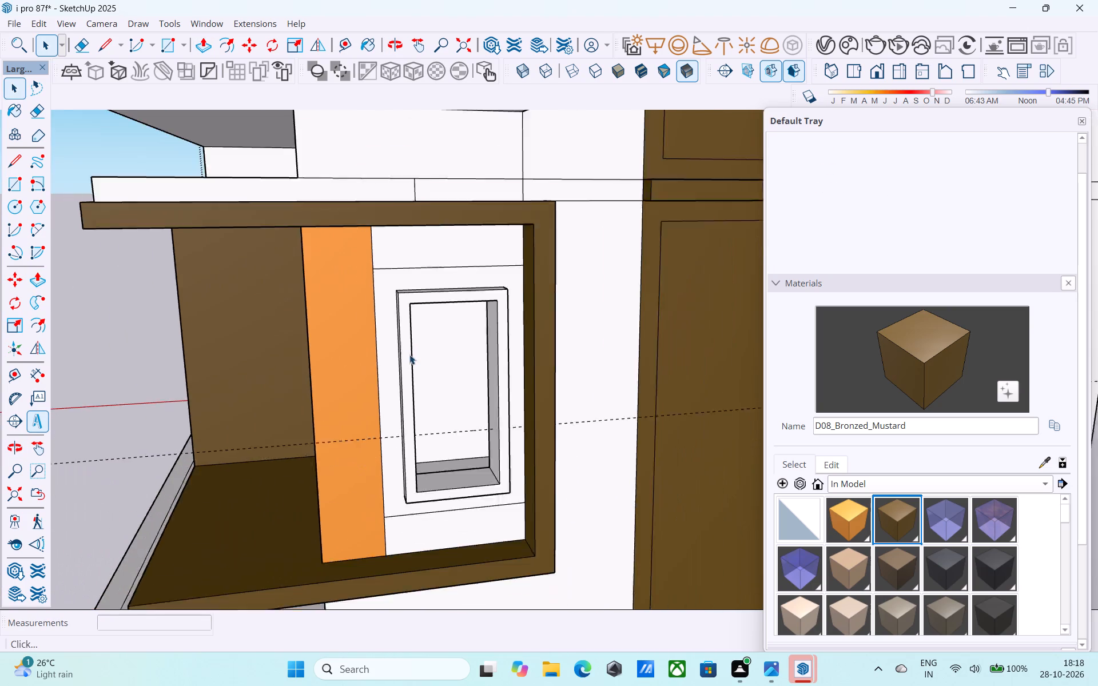
scroll(409, 354, "down", 6)
middle_click(417, 358)
scroll(421, 339, "down", 5)
middle_click_drag(421, 341, 459, 458)
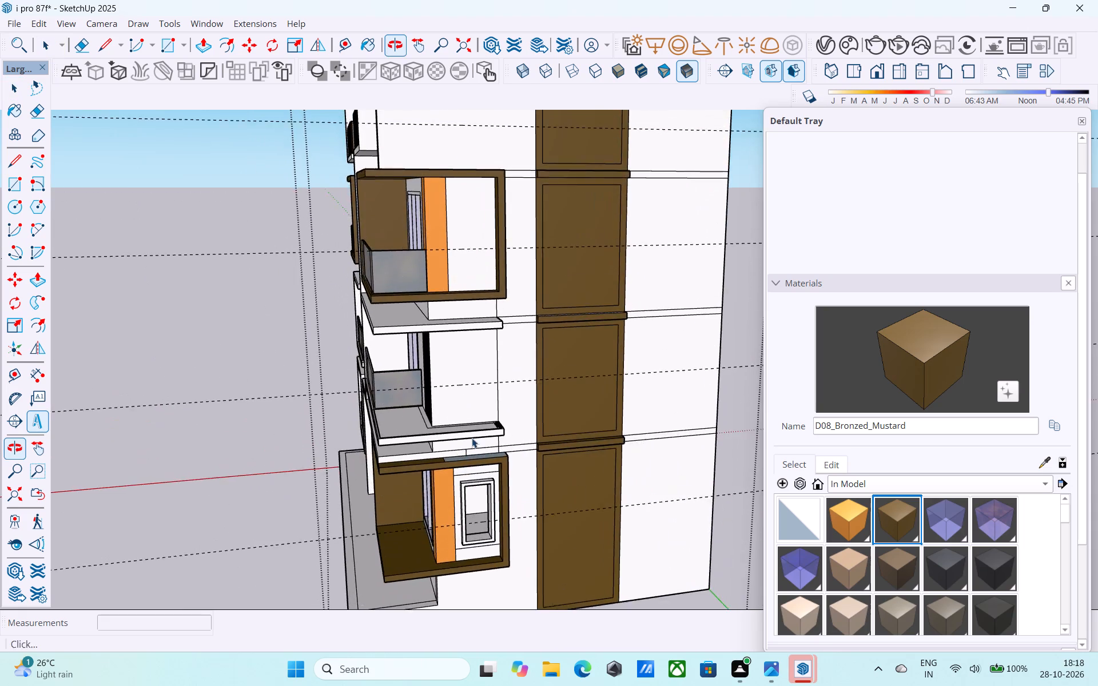
Offset the white side wall face 1' inward on the floor directly above the lowest balcony to outline a window.
scroll(490, 414, "up", 5)
middle_click_drag(494, 394, 484, 428, "shift")
scroll(484, 427, "up", 4)
scroll(492, 418, "down", 3)
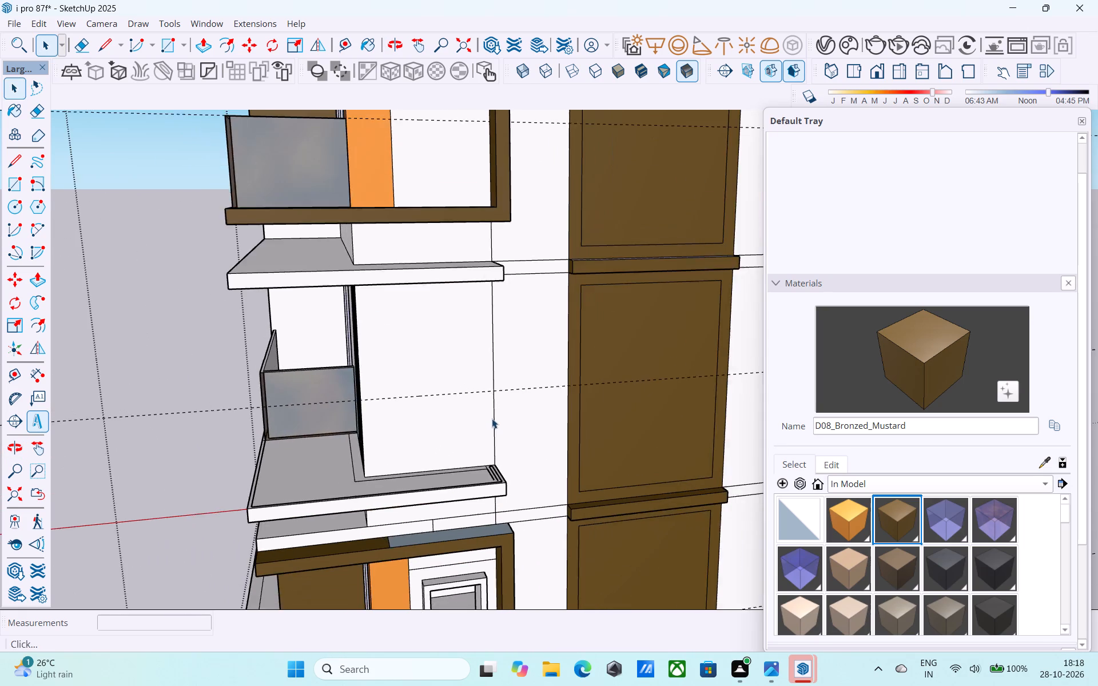
middle_click_drag(492, 417, 501, 388)
left_click(451, 392)
scroll(449, 392, "up", 3)
left_click(444, 380)
scroll(444, 380, "up", 1)
key("f")
left_click(444, 380)
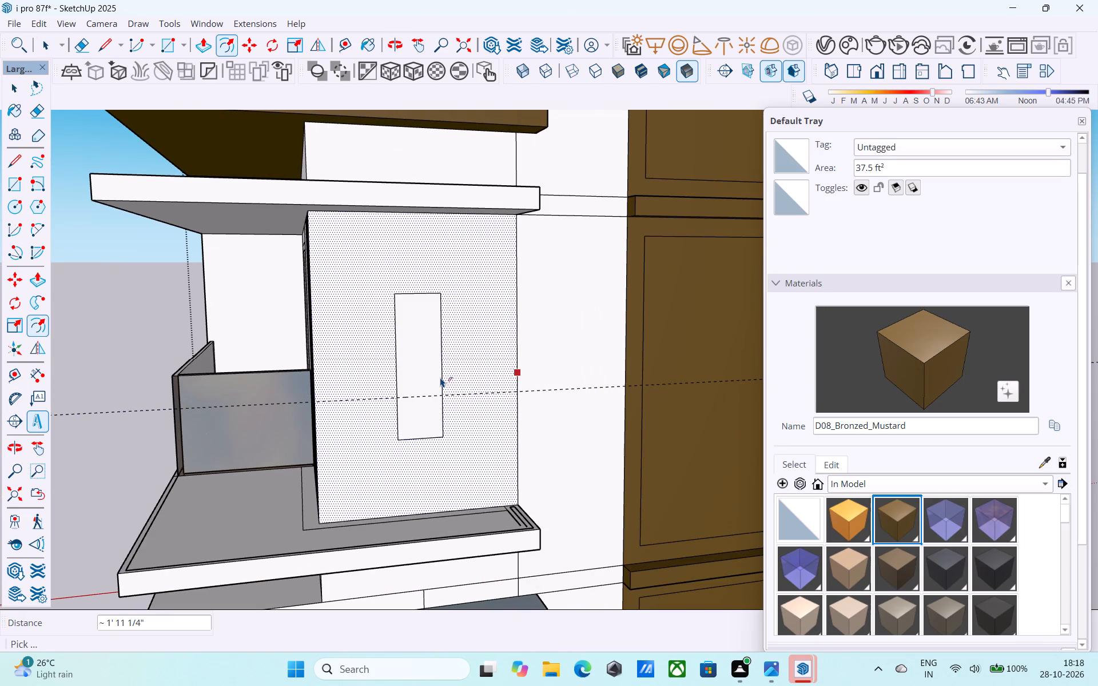
key("1")
key("apostrophe")
key("Return")
key("space")
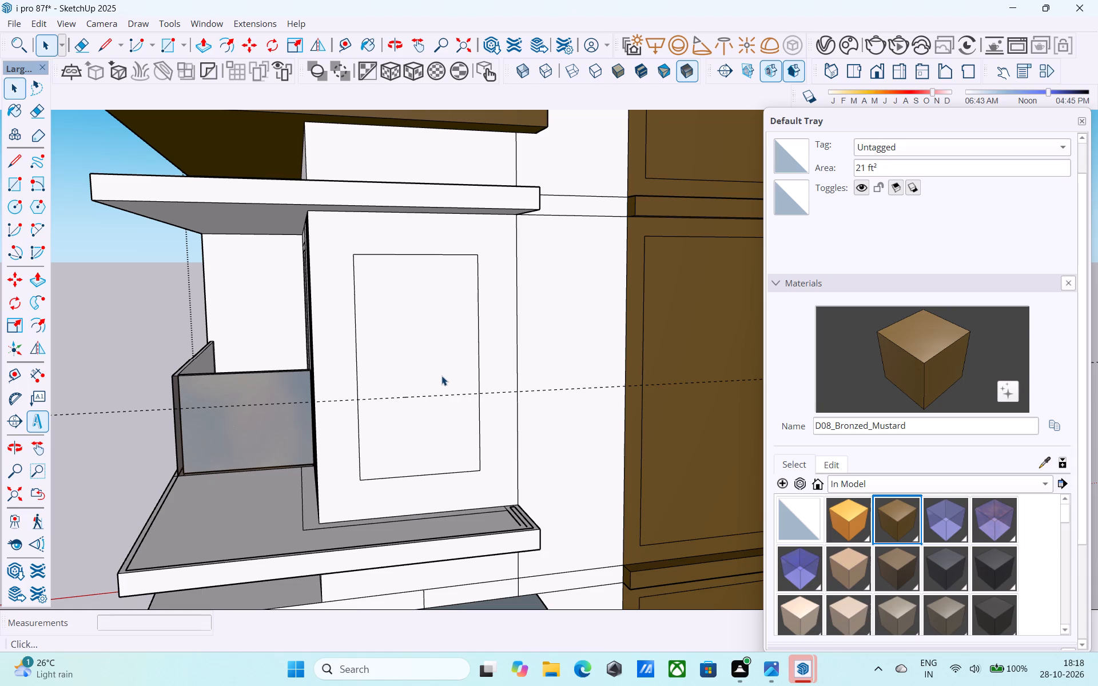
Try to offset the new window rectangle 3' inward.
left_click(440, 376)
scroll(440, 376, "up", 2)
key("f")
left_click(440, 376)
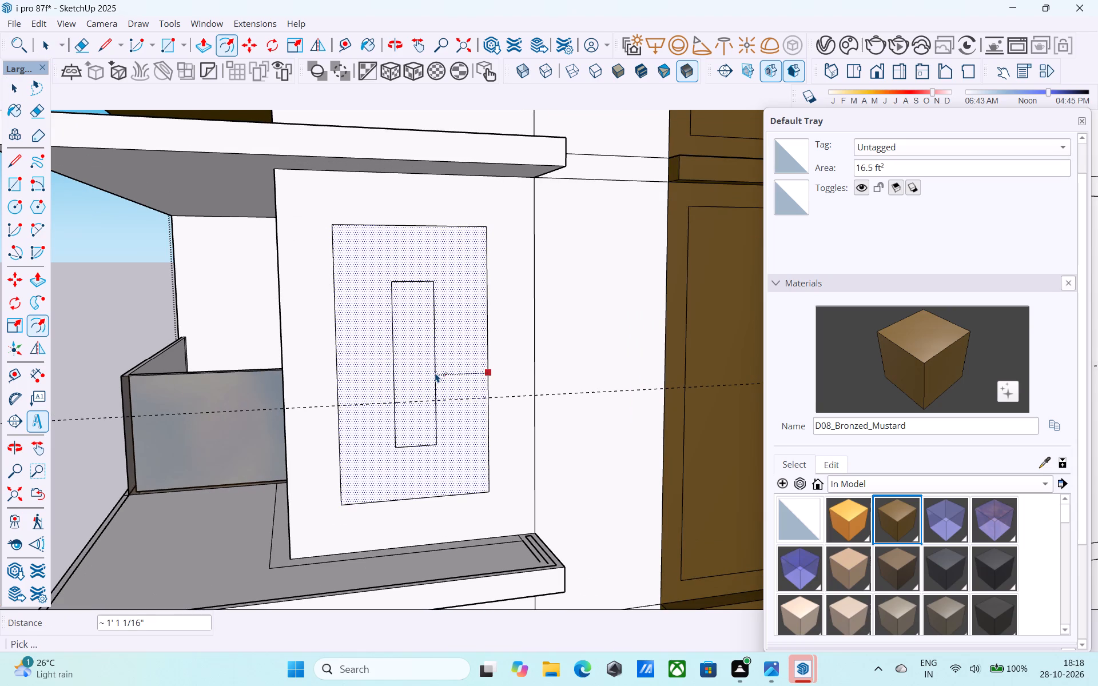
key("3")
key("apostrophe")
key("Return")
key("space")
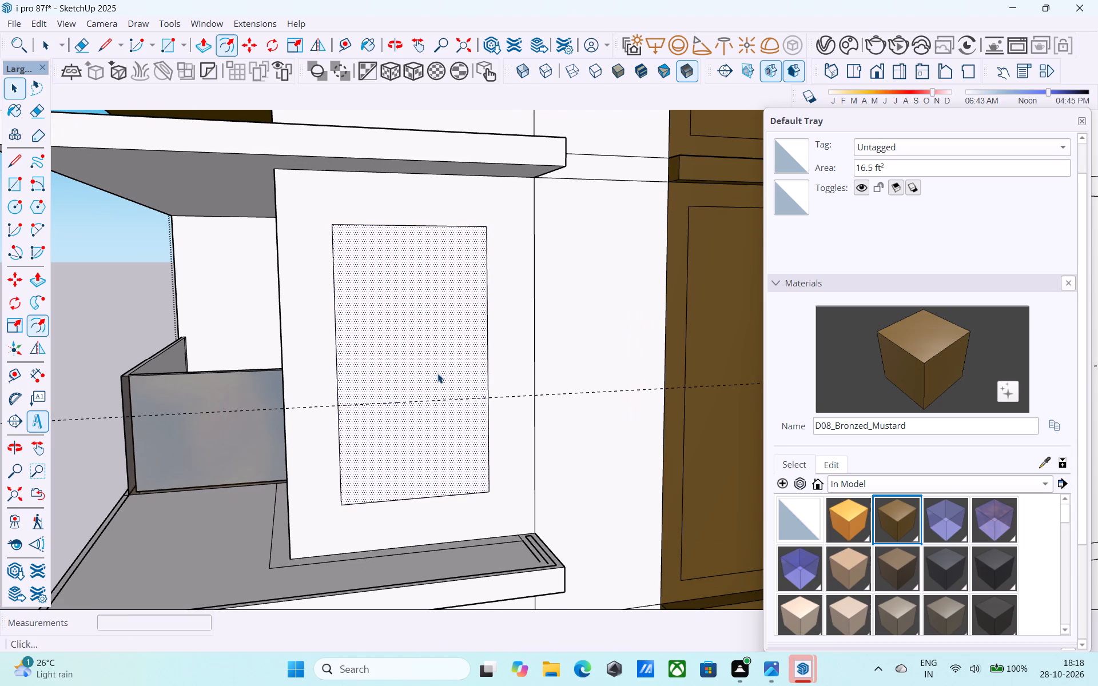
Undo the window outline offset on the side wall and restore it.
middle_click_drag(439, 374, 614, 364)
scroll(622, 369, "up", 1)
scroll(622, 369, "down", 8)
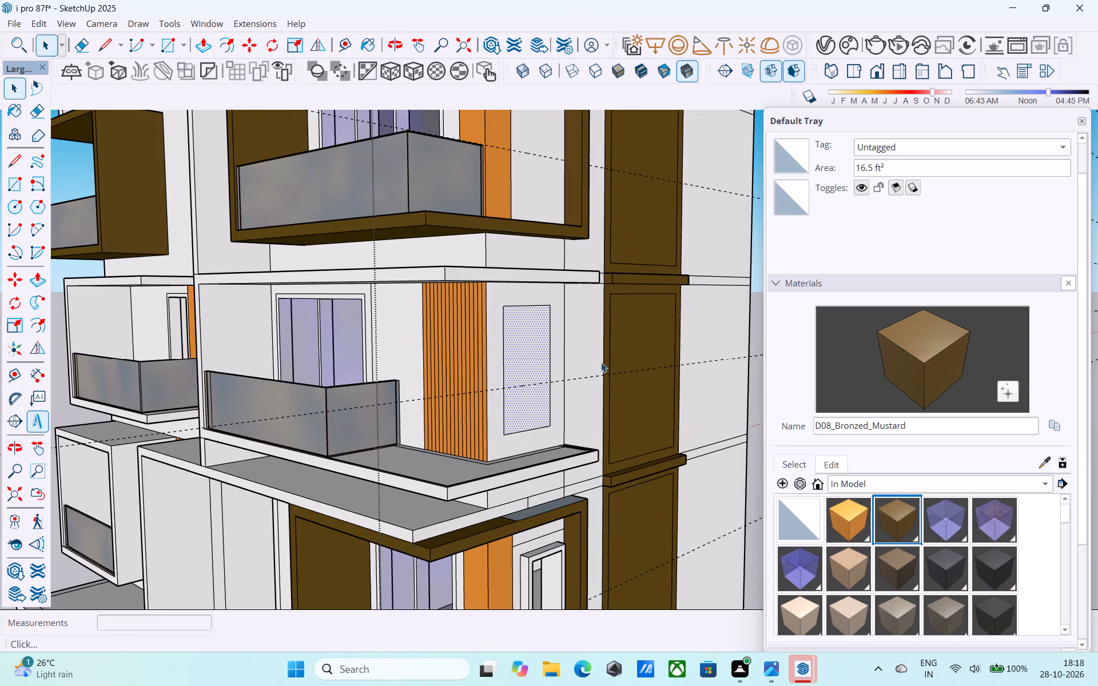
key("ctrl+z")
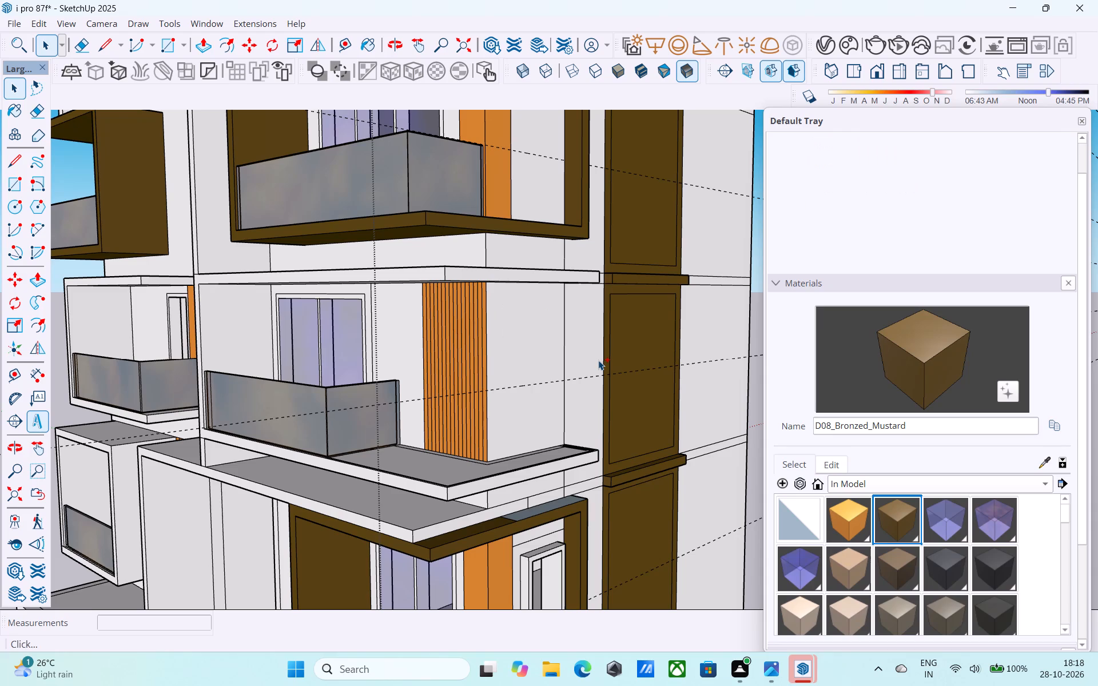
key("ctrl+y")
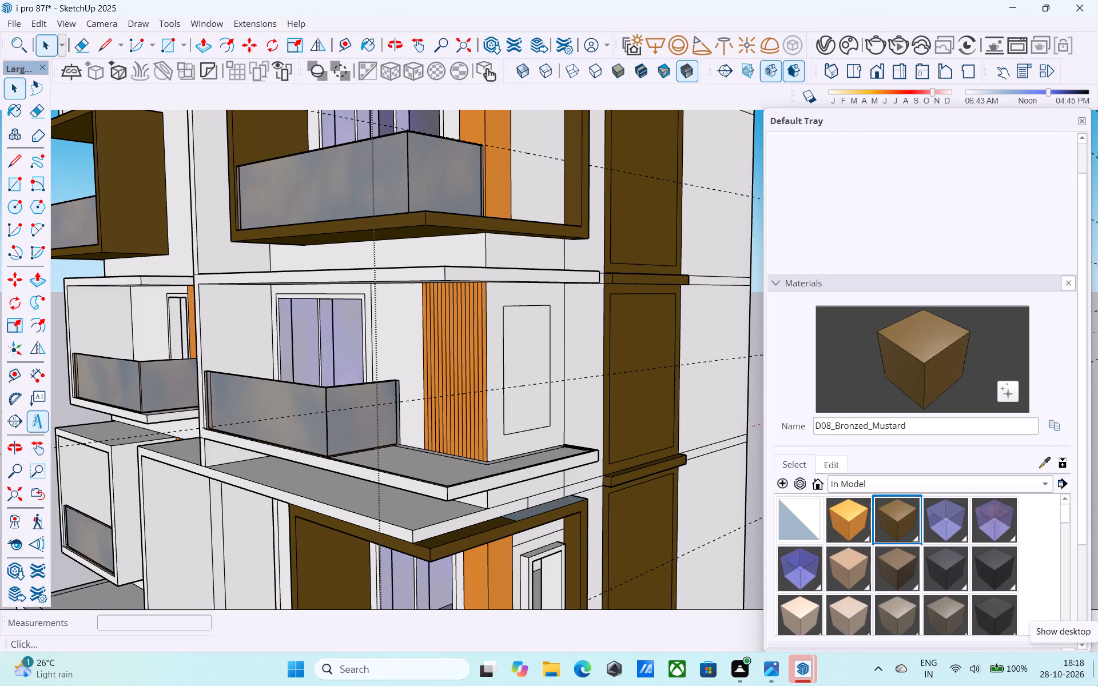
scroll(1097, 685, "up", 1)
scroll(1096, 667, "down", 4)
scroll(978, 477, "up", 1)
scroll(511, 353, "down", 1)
Offset the window rectangle on the side wall 3" inward to form its frame border.
middle_click_drag(490, 350, 344, 372)
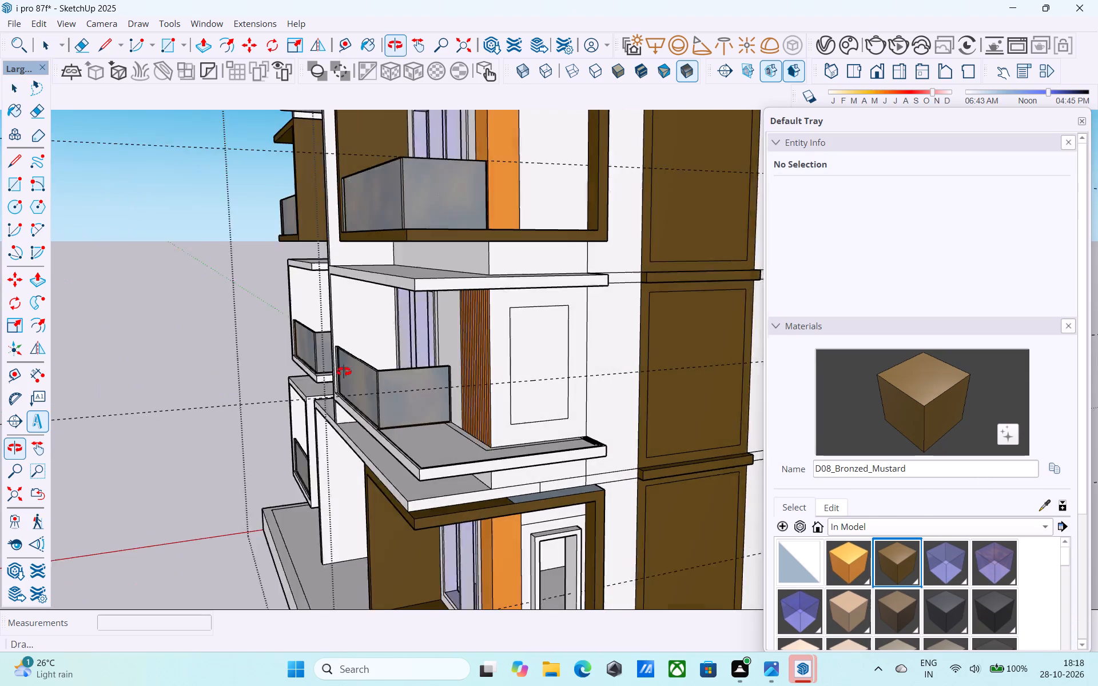
middle_click_drag(344, 372, 334, 369)
scroll(313, 364, "down", 4)
scroll(427, 384, "up", 9)
left_click(476, 334)
scroll(476, 333, "up", 4)
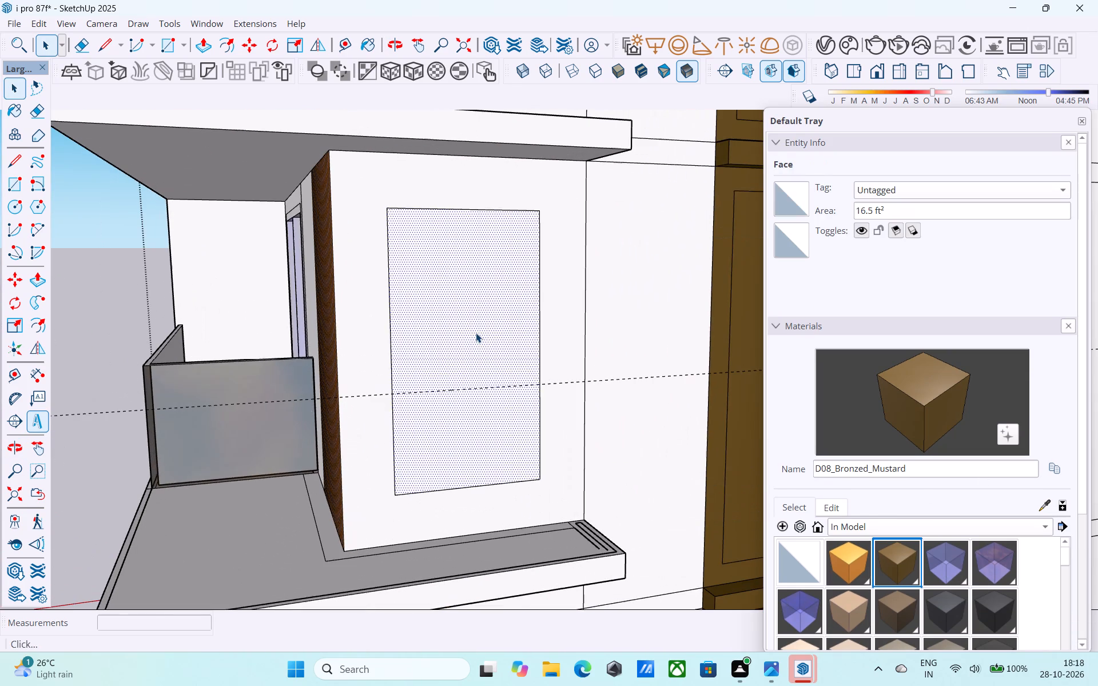
key("f")
left_click(476, 333)
key("3")
key("shift+quotedbl")
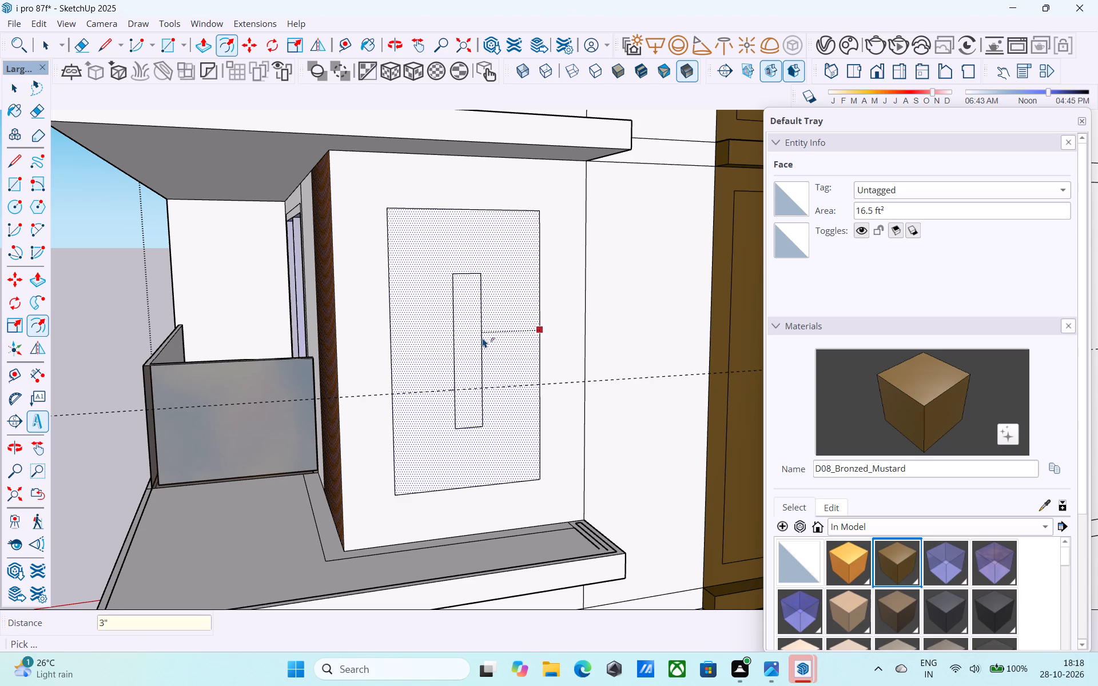
key("Return")
key("space")
Extrude the window's frame border 6" outward from the side wall.
left_click(483, 337)
scroll(483, 337, "down", 9)
middle_click(482, 337)
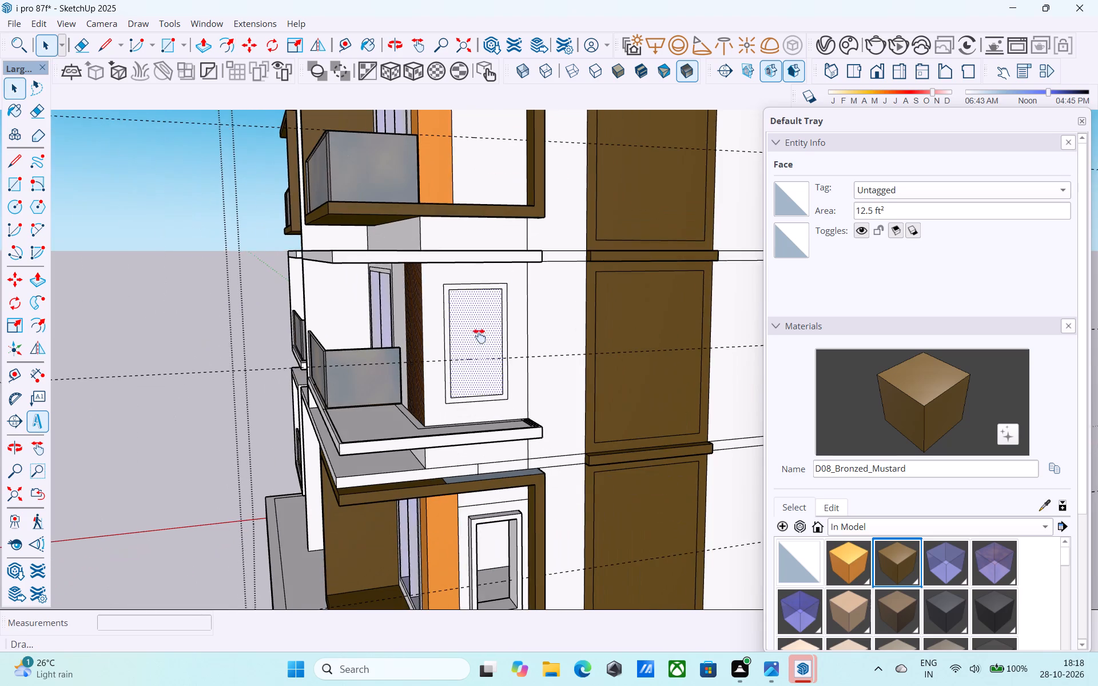
scroll(455, 333, "up", 8)
left_click(436, 324)
scroll(435, 321, "up", 3)
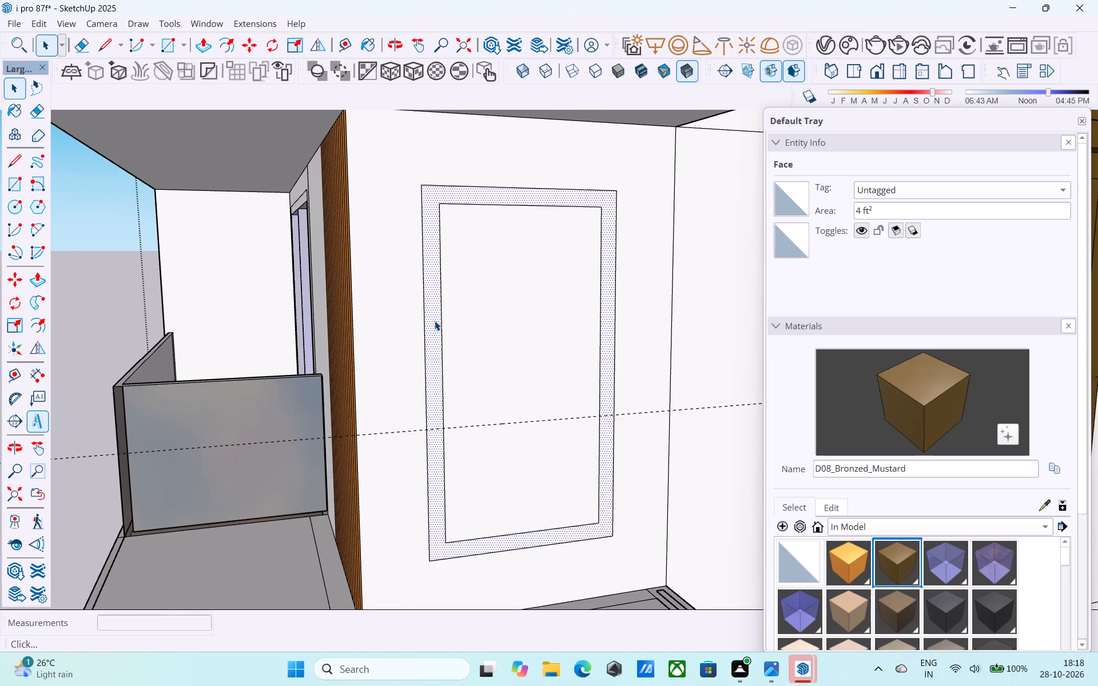
key("p")
left_click(435, 321)
key("6")
key("shift+quotedbl")
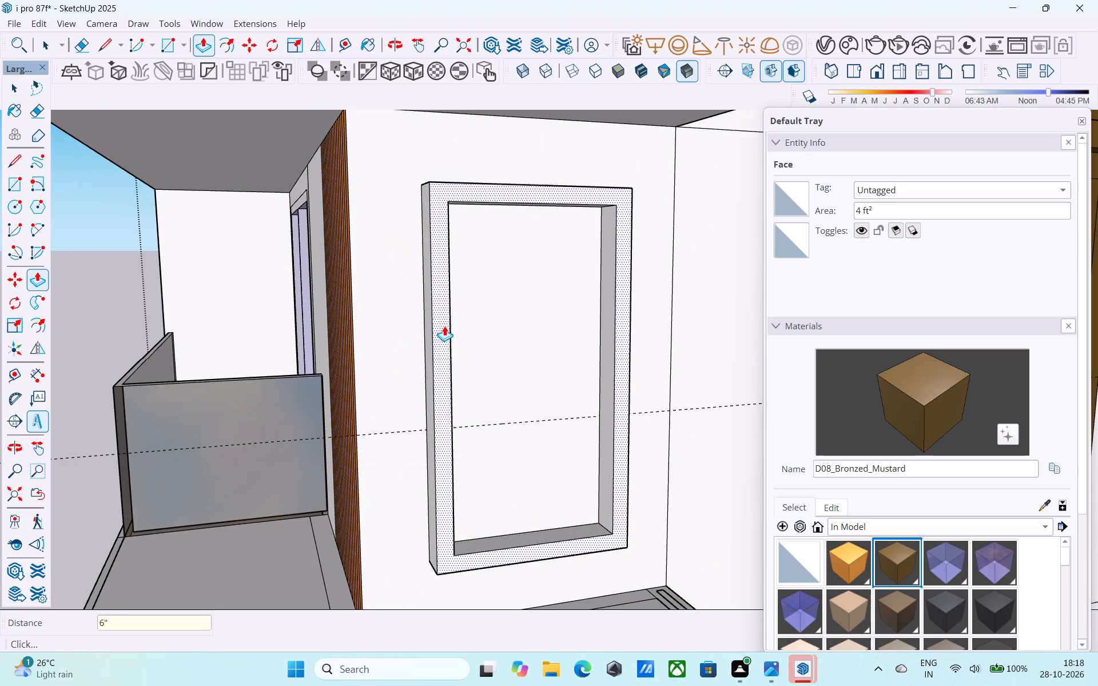
key("Return")
key("space")
Push the window's inner face about 9" in total through the wall thickness to recess the opening.
left_click(475, 333)
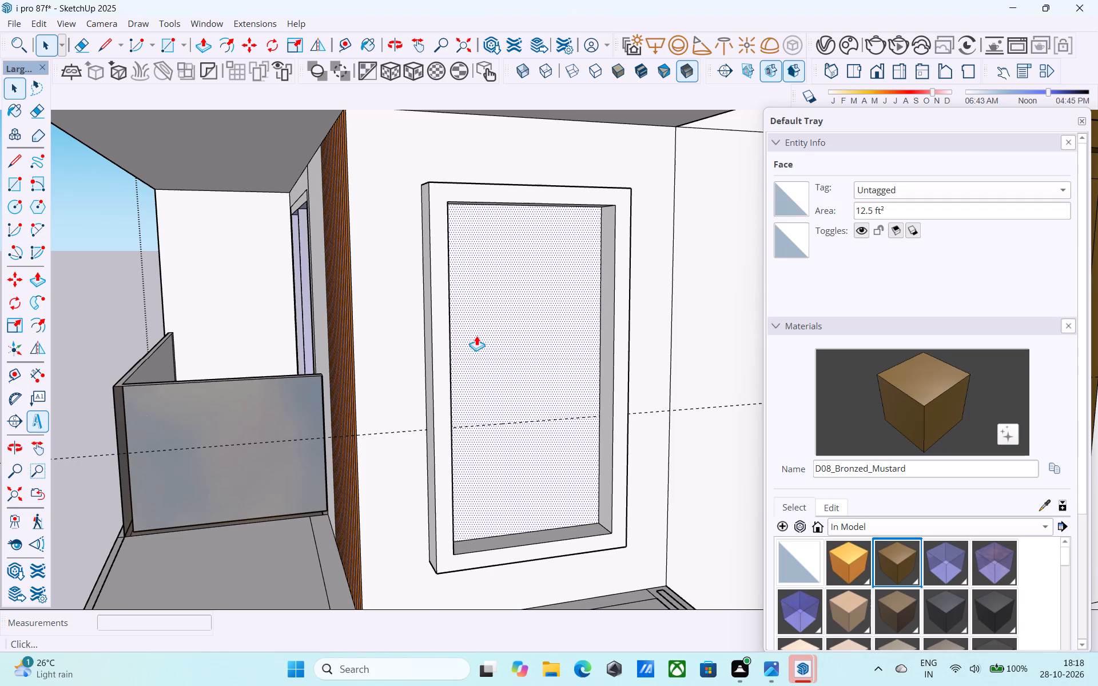
key("p")
scroll(476, 336, "up", 4)
left_click(504, 343)
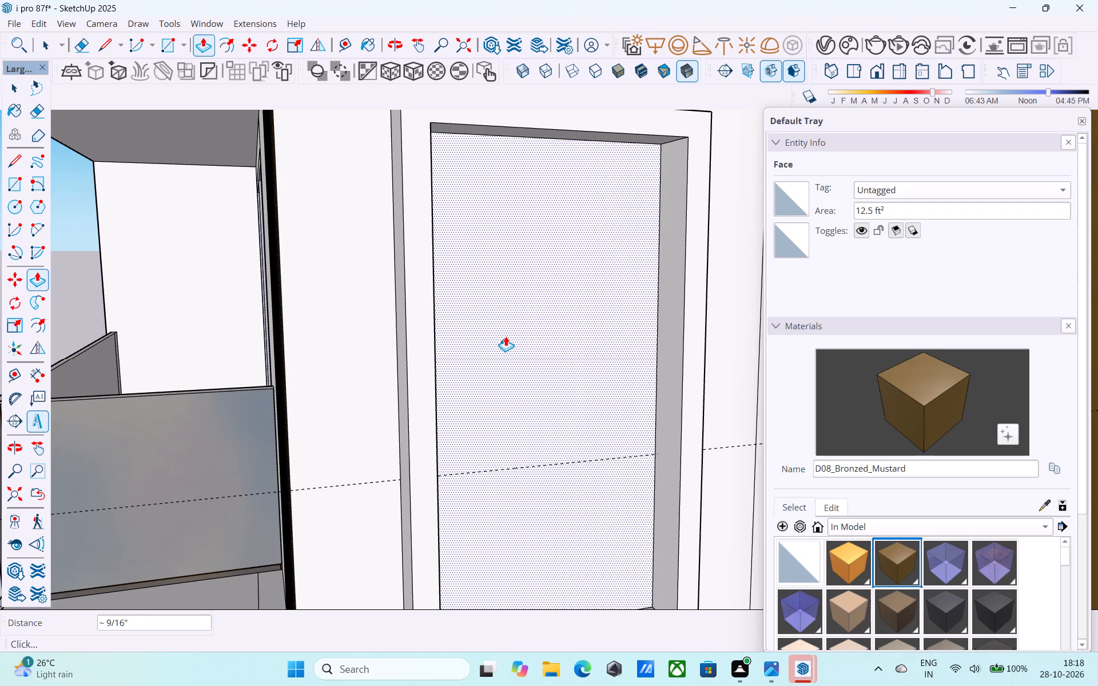
left_click(506, 333)
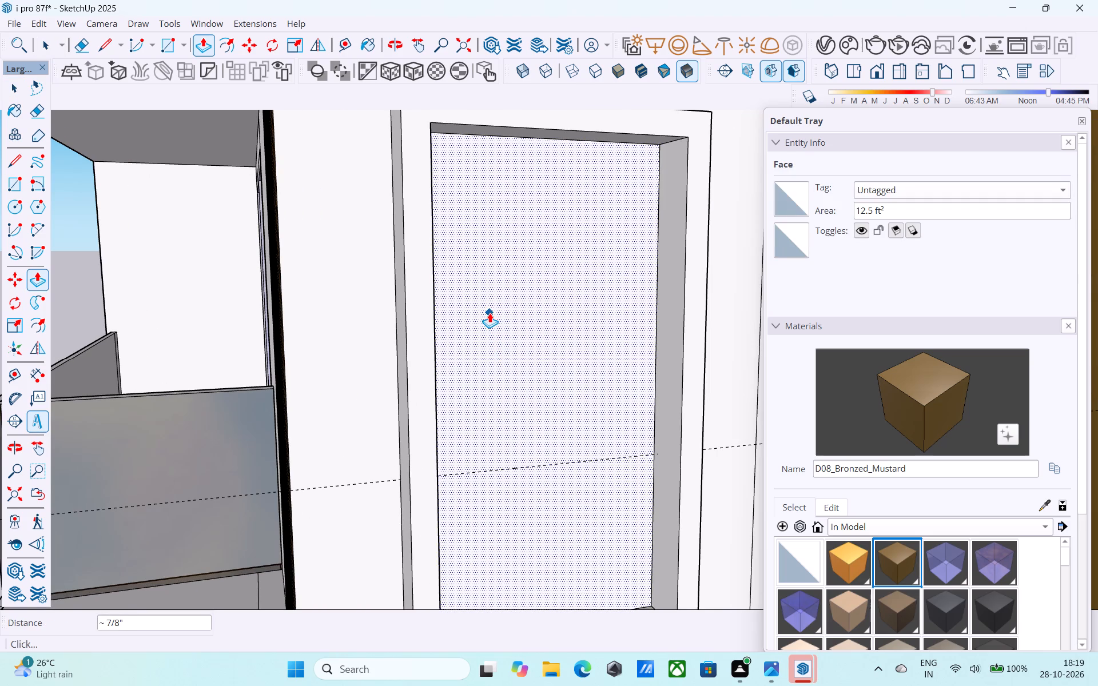
scroll(490, 313, "down", 9)
left_click(501, 329)
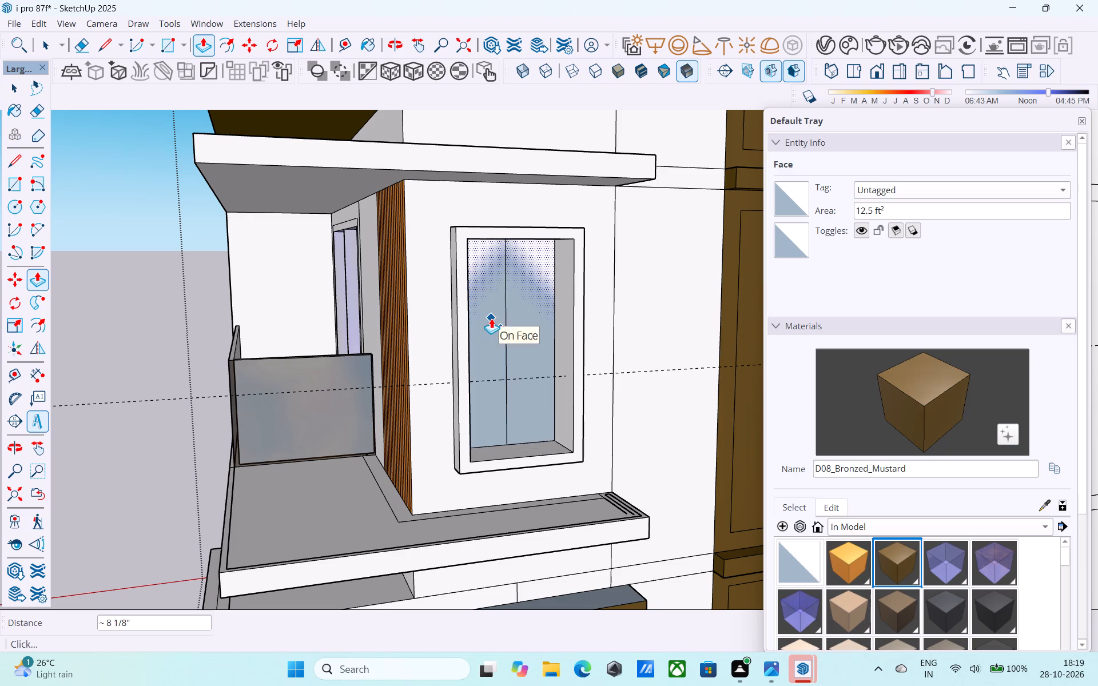
left_click(491, 318)
middle_click_drag(506, 340, 455, 361)
scroll(464, 354, "up", 5)
key("space")
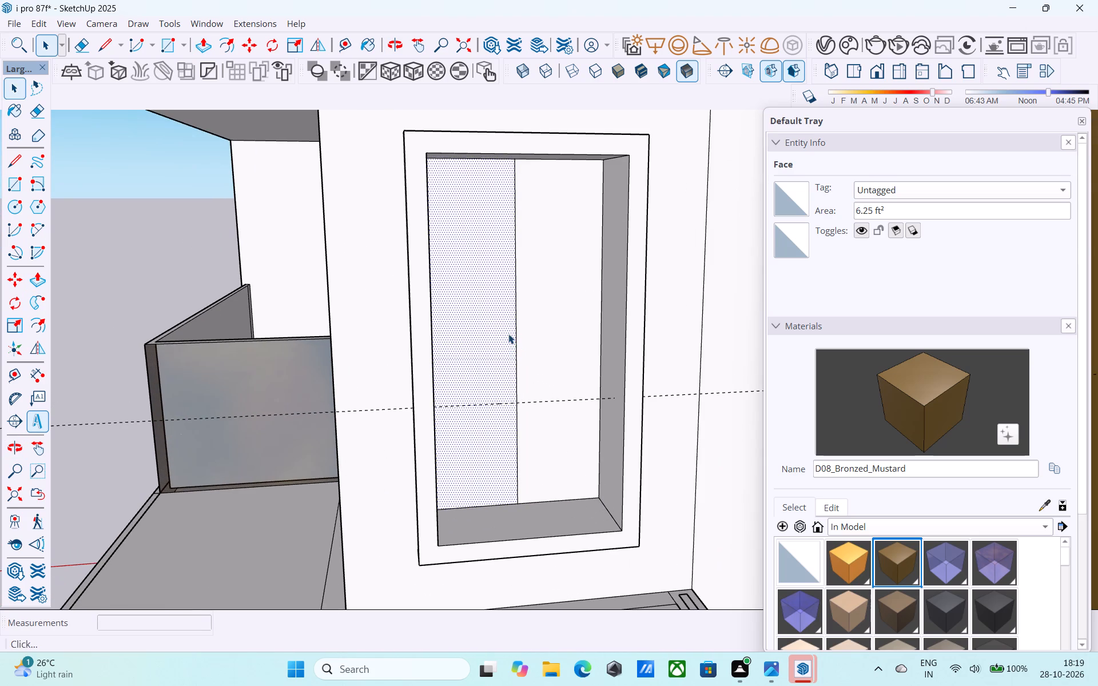
Delete both halves of the recessed window face and erase the vertical edge between them to open the window.
left_click(507, 333)
key("Delete")
left_click(552, 344)
key("Delete")
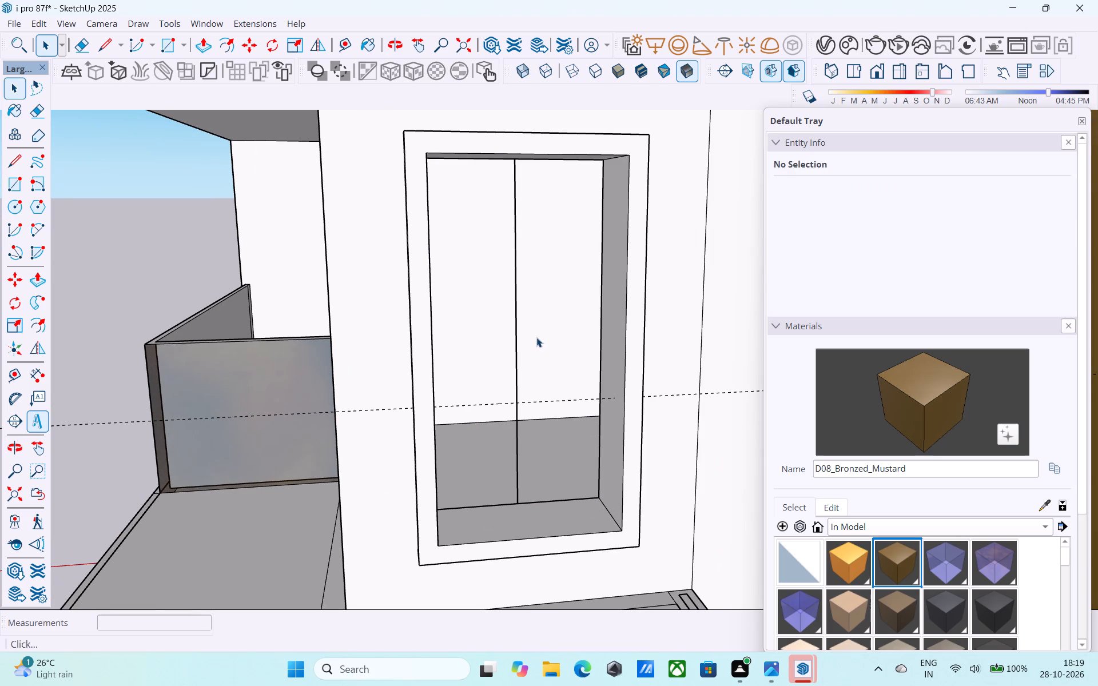
key("e")
left_click_drag(533, 334, 518, 324)
key("space")
scroll(515, 320, "down", 6)
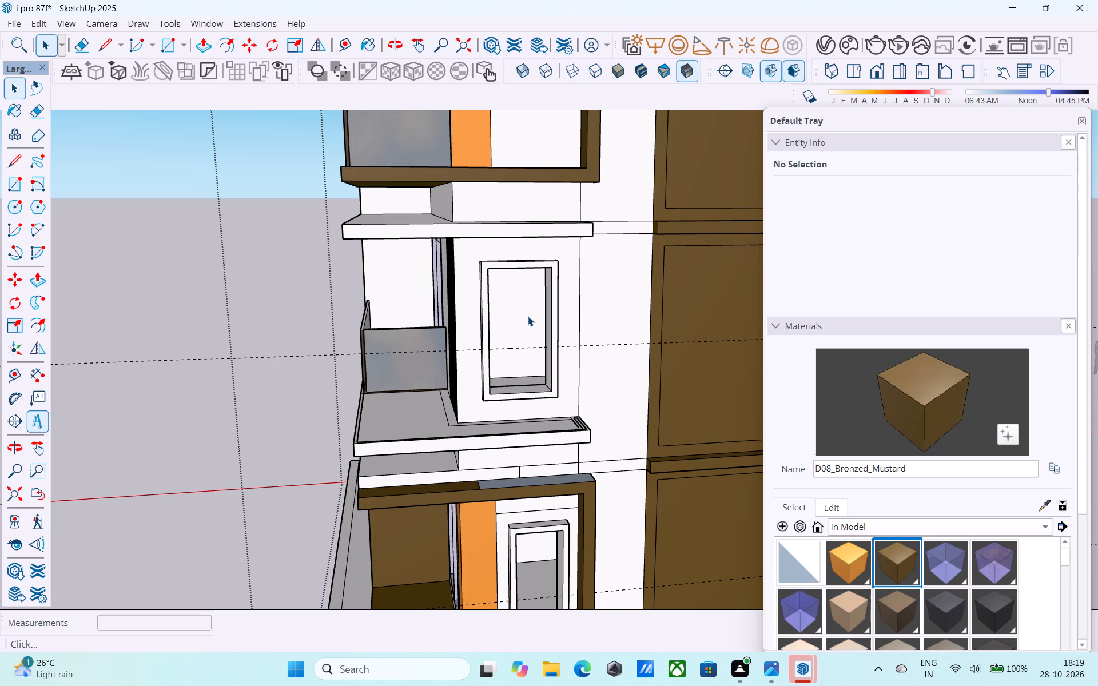
Examine the two framed window openings together with the side walls of the floors above.
scroll(529, 315, "down", 4)
middle_click_drag(523, 324, 527, 337)
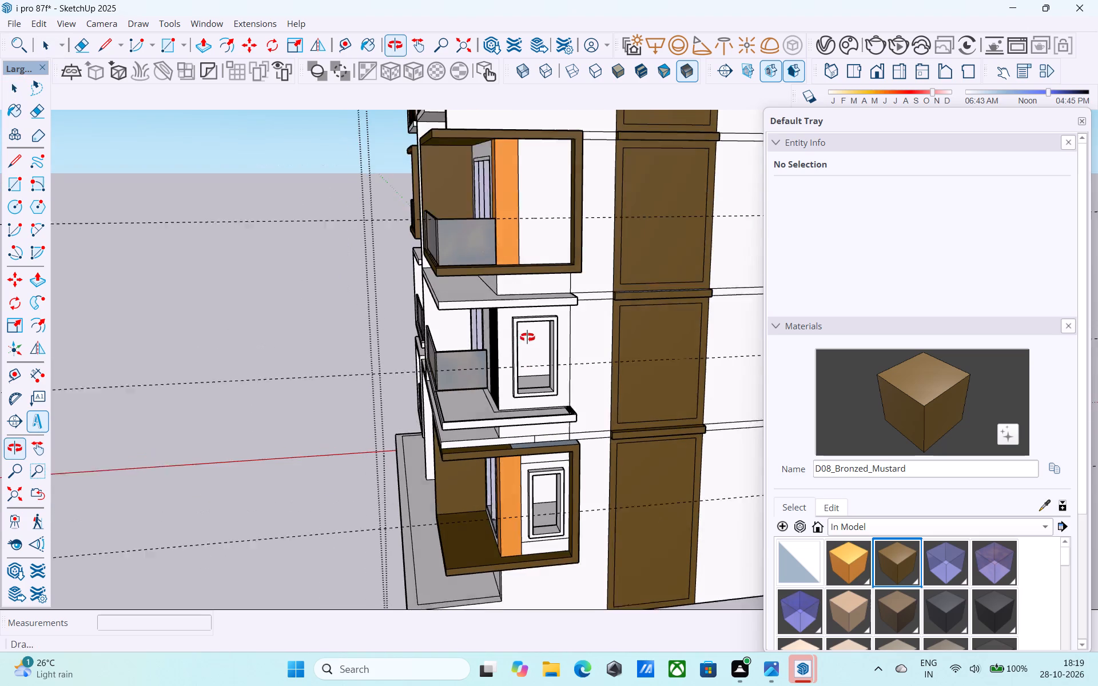
middle_click_drag(527, 337, 528, 338)
scroll(536, 321, "down", 1)
middle_click_drag(530, 323, 485, 292, "shift")
middle_click_drag(488, 321, 534, 431, "shift")
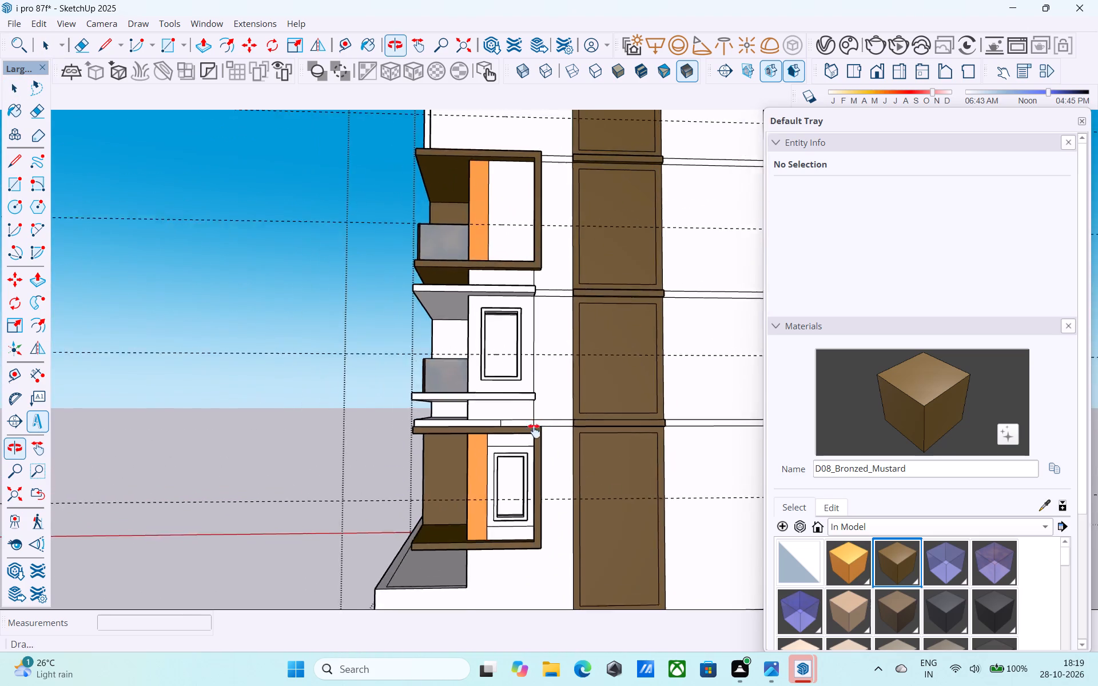
middle_click_drag(534, 431, 534, 450, "shift")
middle_click_drag(577, 256, 623, 299)
Copy the top edge of the white side wall inside the next bronze-framed balcony above 2' downward.
scroll(600, 321, "up", 4)
middle_click_drag(579, 348, 519, 336, "shift")
middle_click_drag(496, 313, 476, 332, "shift")
key("l")
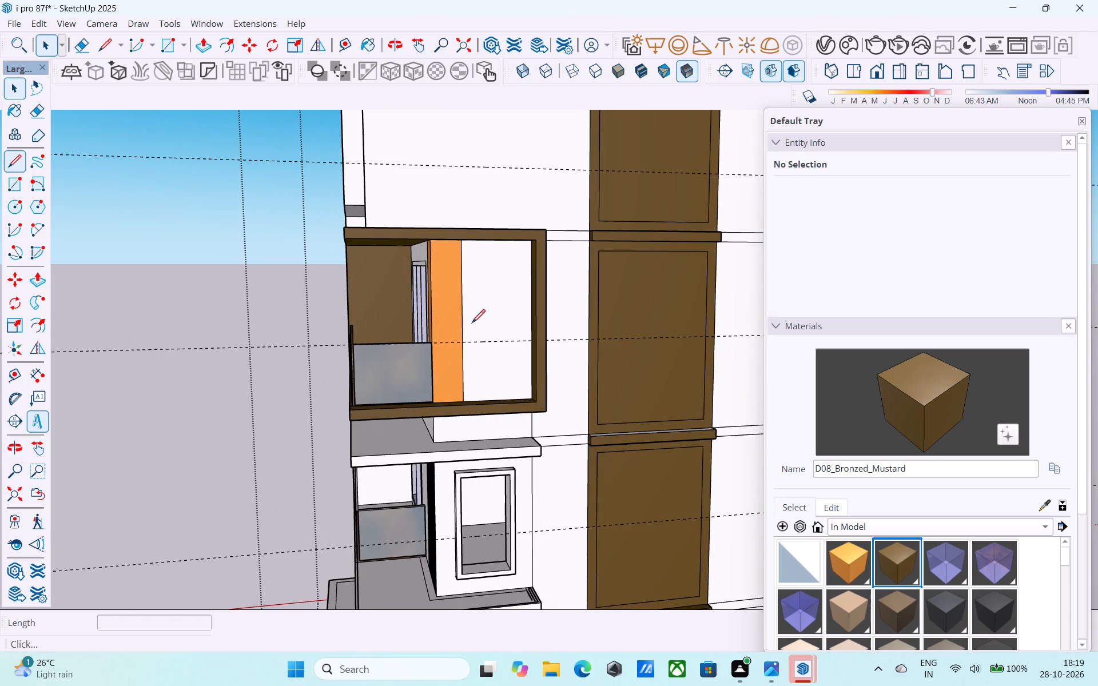
scroll(475, 304, "up", 2)
middle_click_drag(470, 291, 462, 249)
scroll(461, 253, "up", 4)
key("space")
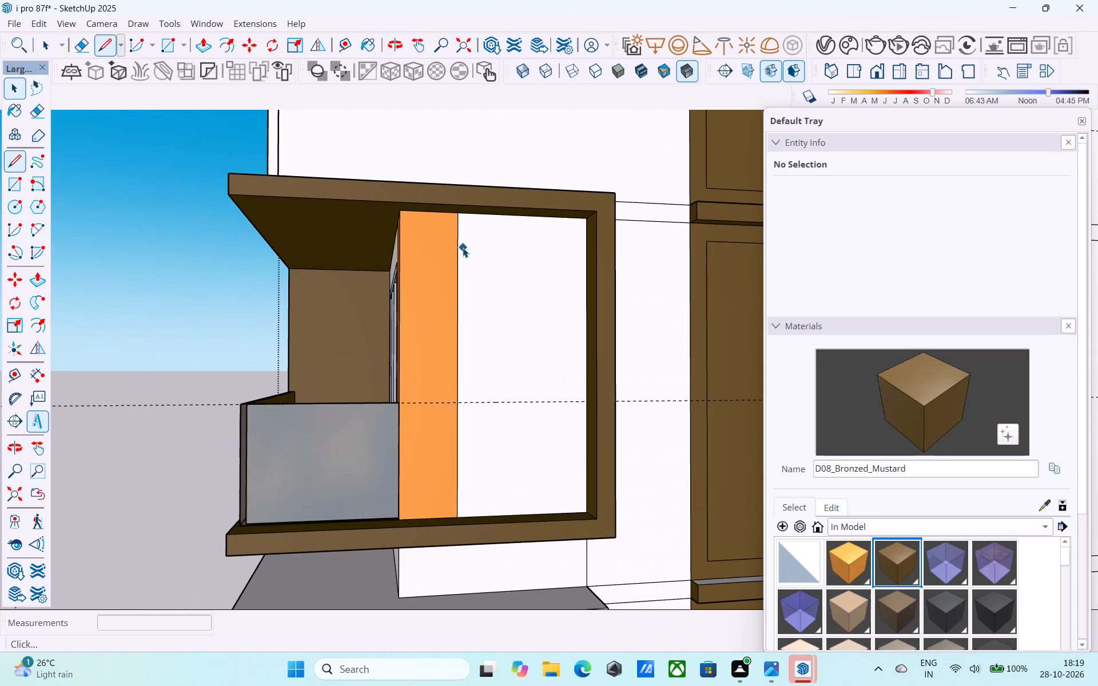
left_click(470, 212)
key("m")
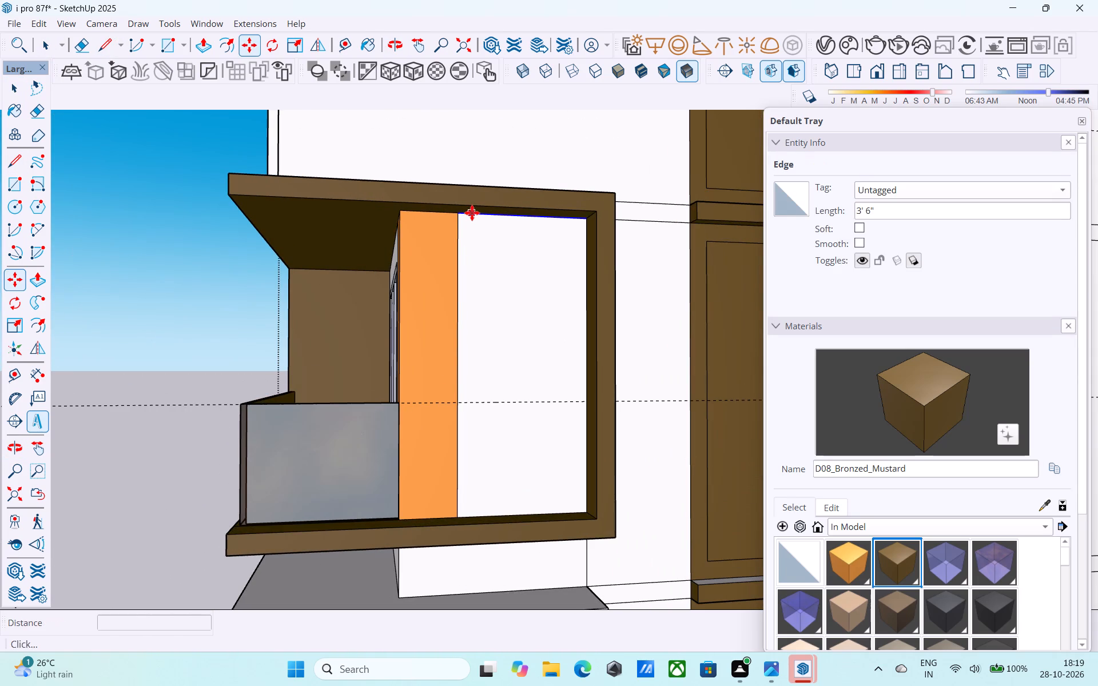
scroll(466, 214, "up", 4)
left_click(451, 214)
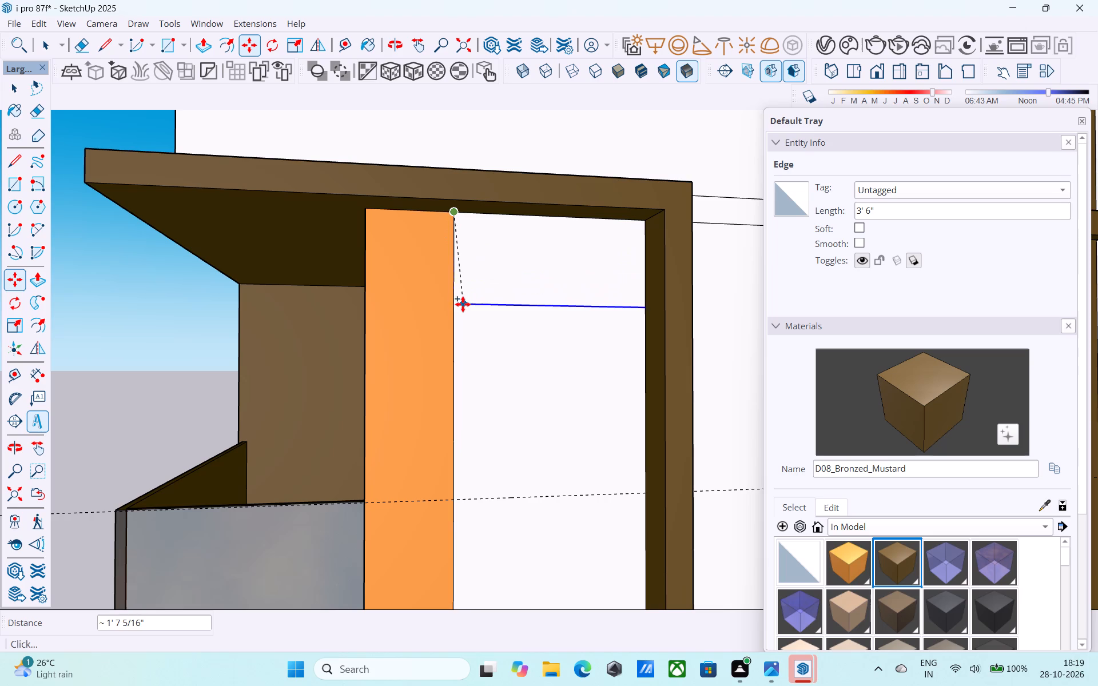
middle_click_drag(459, 316, 413, 184, "shift")
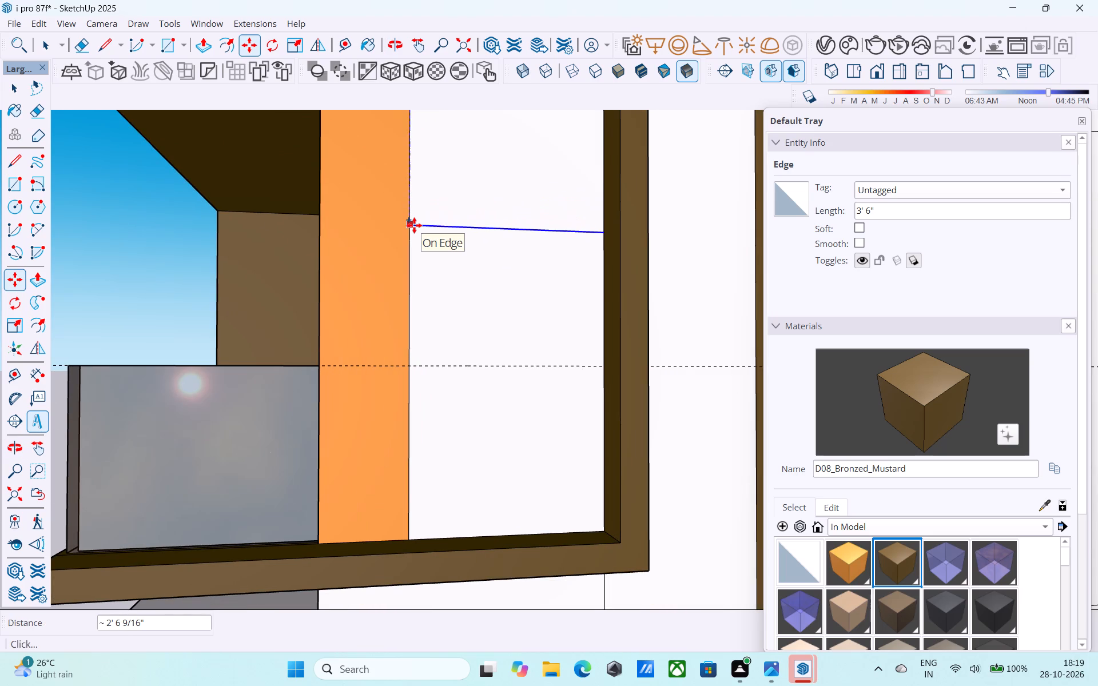
type("2'")
key("Return")
key("space")
Copy the bottom edge of the same white side wall 2' upward.
scroll(418, 232, "down", 3)
middle_click_drag(409, 244, 419, 392)
scroll(451, 432, "up", 5)
left_click(452, 432)
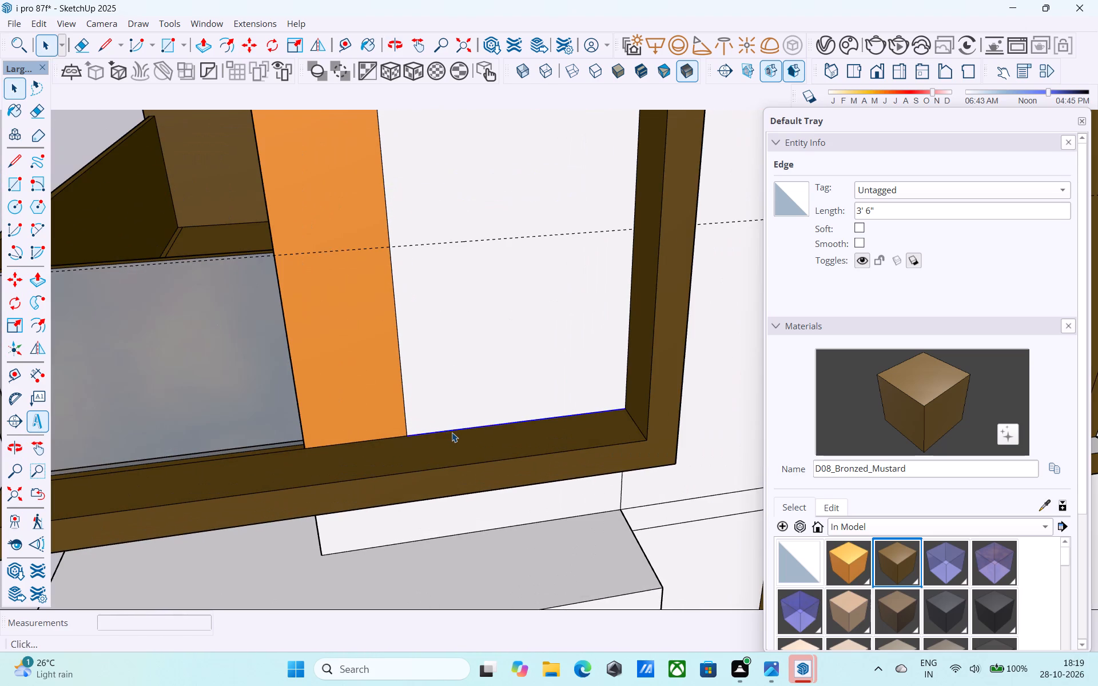
key("m")
left_click(411, 432)
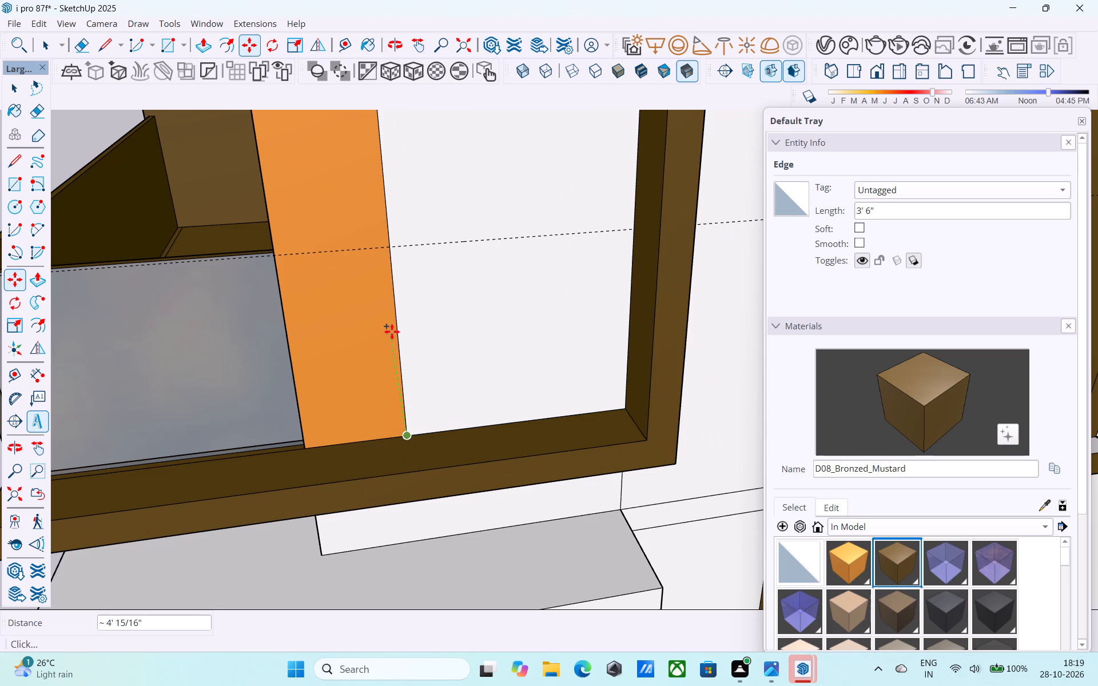
type("2'")
key("Return")
Offset the wall face between the two copied edges 3" inward to outline the window.
scroll(427, 331, "down", 6)
middle_click_drag(427, 331, 392, 466, "shift")
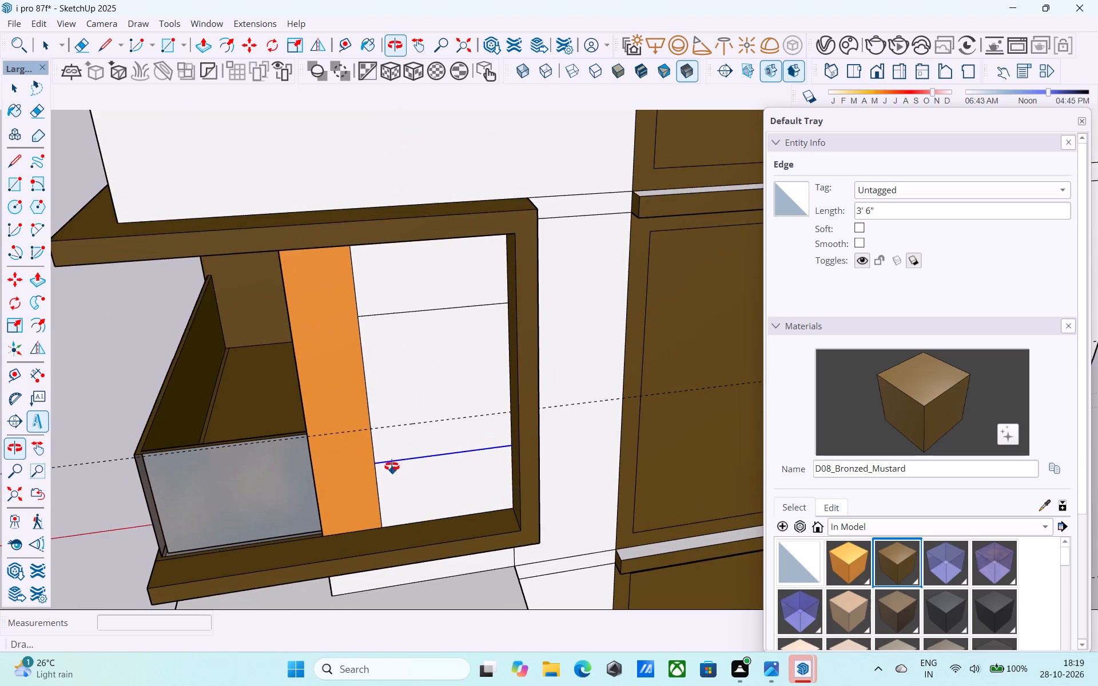
middle_click_drag(392, 466, 388, 453, "shift")
scroll(408, 406, "up", 5)
key("space")
left_click(408, 406)
scroll(408, 406, "down", 2)
key("f")
left_click(408, 406)
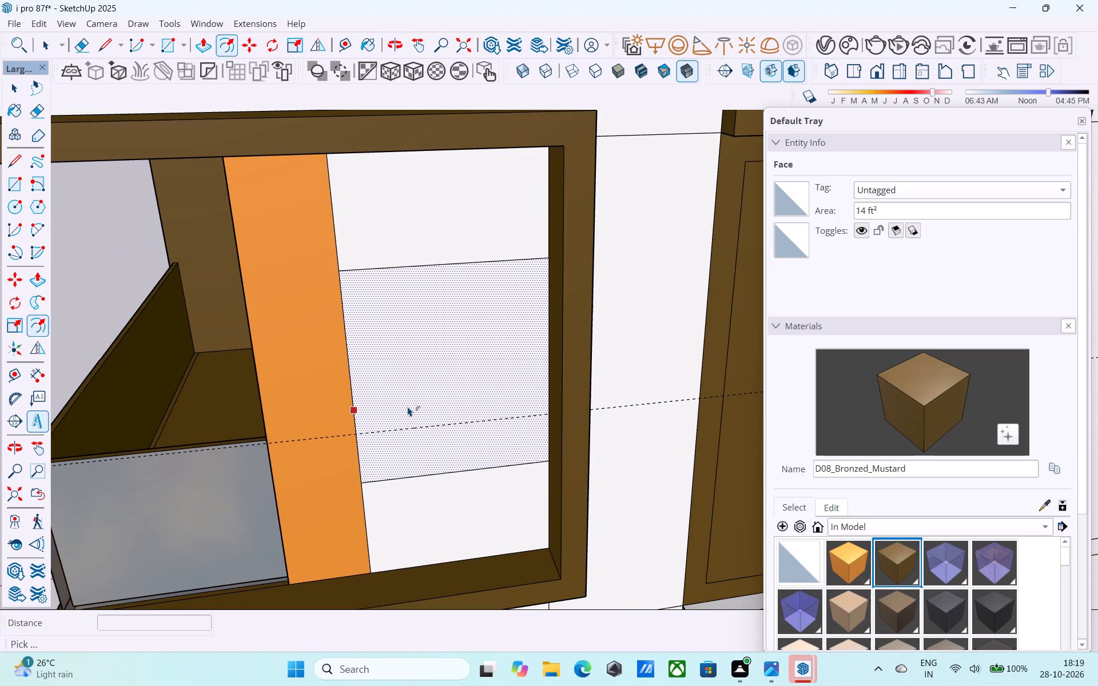
key("3")
key("shift+quotedbl")
key("Return")
key("space")
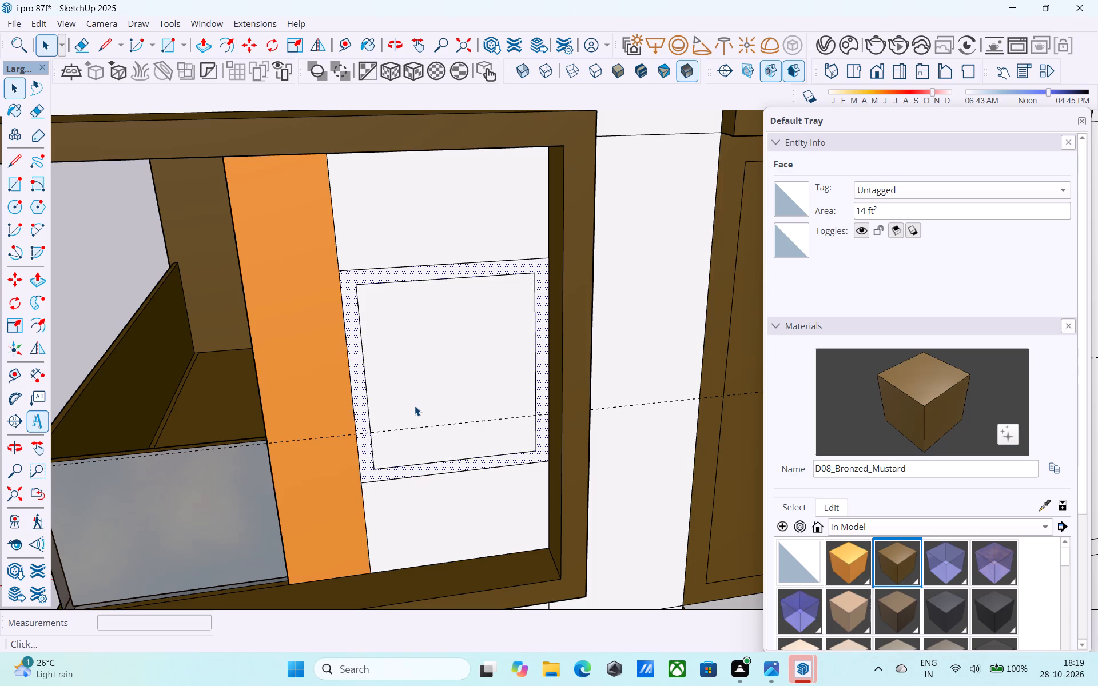
Push the inner rectangle of the outlined window through the white side wall to cut the opening.
left_click(415, 406)
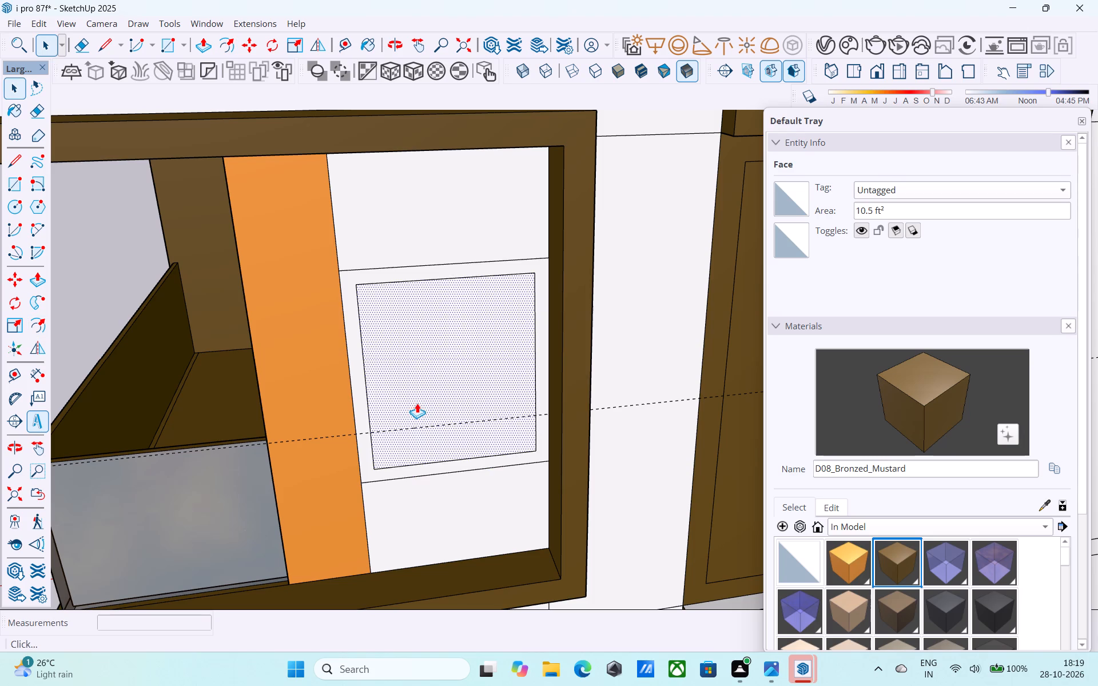
key("p")
left_click(417, 403)
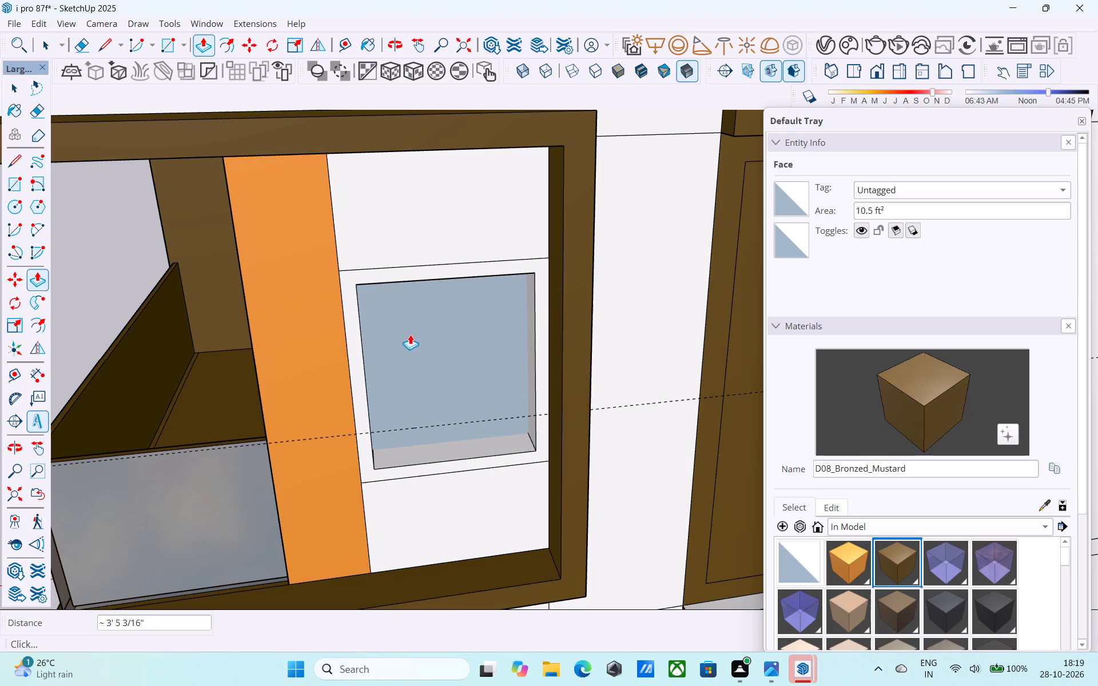
left_click(417, 328)
key("space")
Extrude the border face around the new window opening 6" outward to form its projecting frame.
left_click(355, 332)
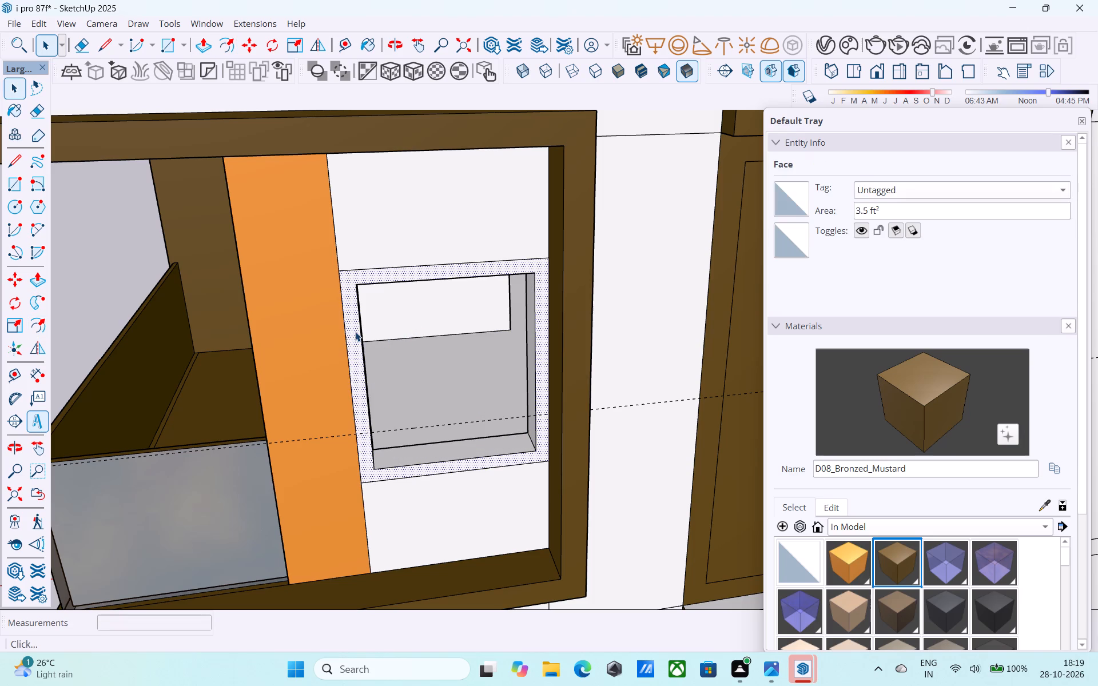
key("p")
left_click(355, 332)
type("6\"")
key("Return")
key("space")
Examine the three framed window openings together with the side walls and balconies of the floors above.
scroll(355, 333, "down", 6)
middle_click_drag(357, 335, 417, 284)
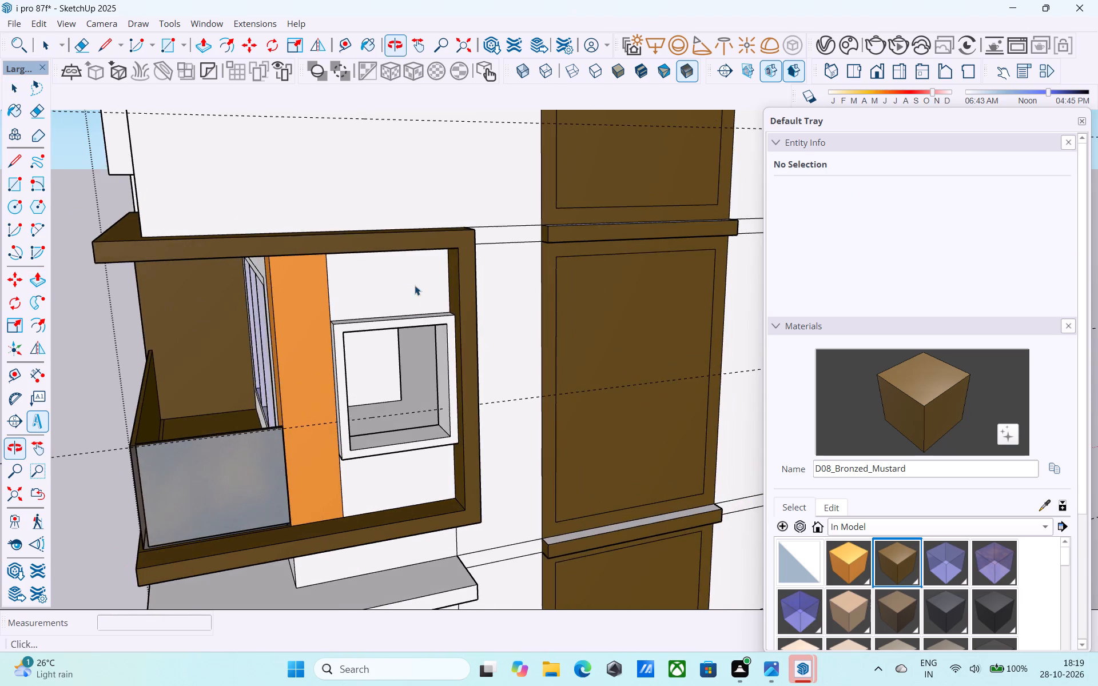
scroll(413, 293, "down", 6)
middle_click_drag(421, 295, 466, 265)
scroll(436, 291, "down", 4)
middle_click_drag(393, 324, 336, 318)
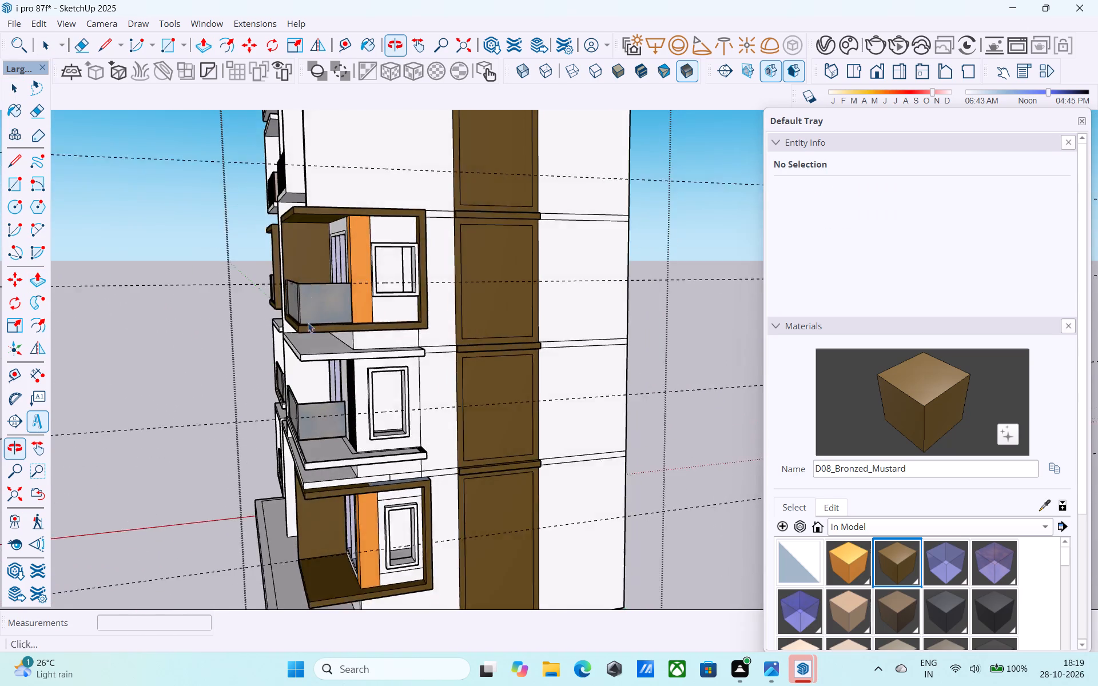
scroll(293, 317, "down", 3)
middle_click_drag(297, 326, 265, 337)
scroll(341, 282, "up", 1)
middle_click_drag(341, 282, 349, 306, "shift")
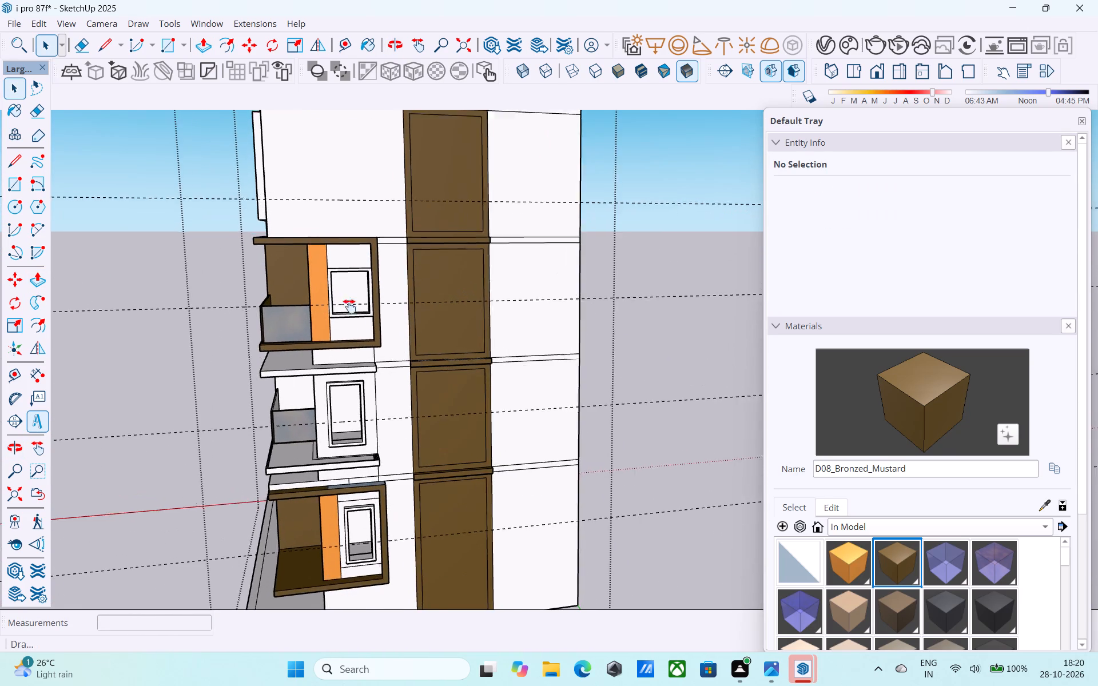
middle_click_drag(349, 306, 378, 397, "shift")
middle_click_drag(368, 323, 344, 231)
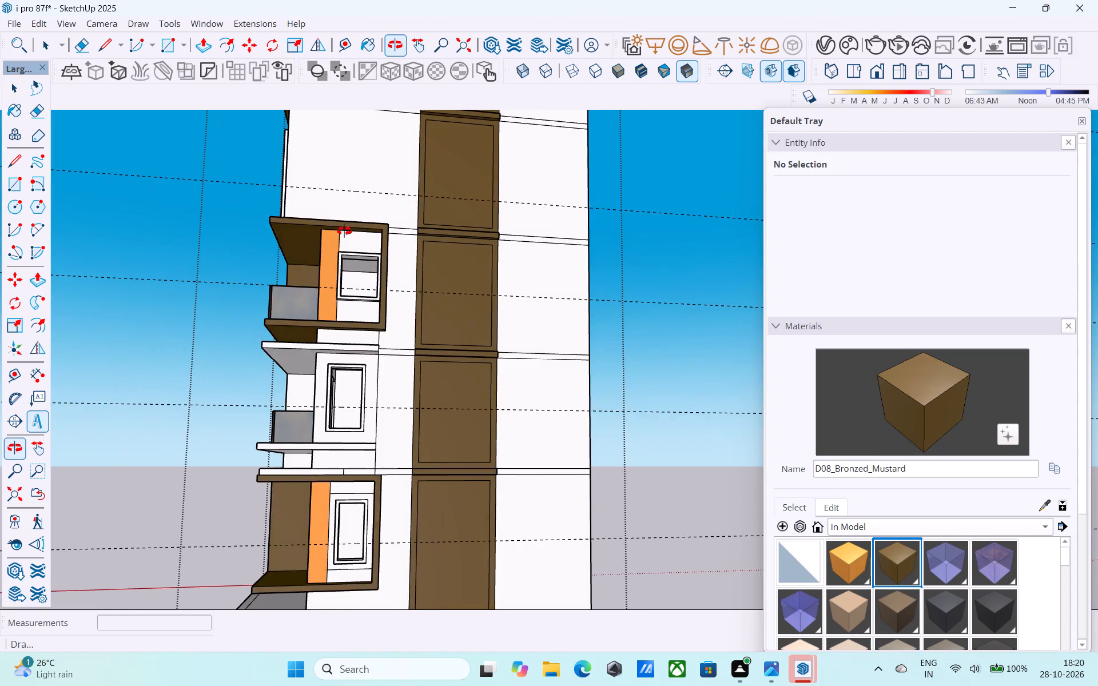
middle_click_drag(344, 231, 349, 419)
middle_click_drag(348, 437, 324, 346, "shift")
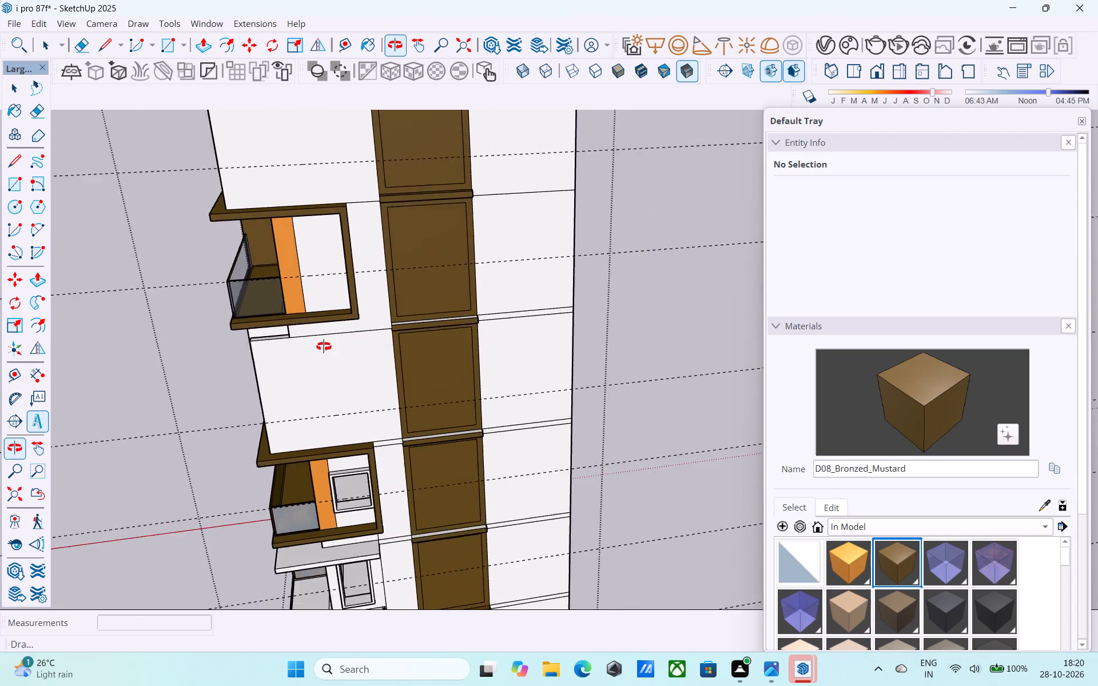
middle_click_drag(324, 346, 319, 300, "shift")
middle_click_drag(314, 302, 295, 300)
middle_click_drag(293, 300, 311, 303)
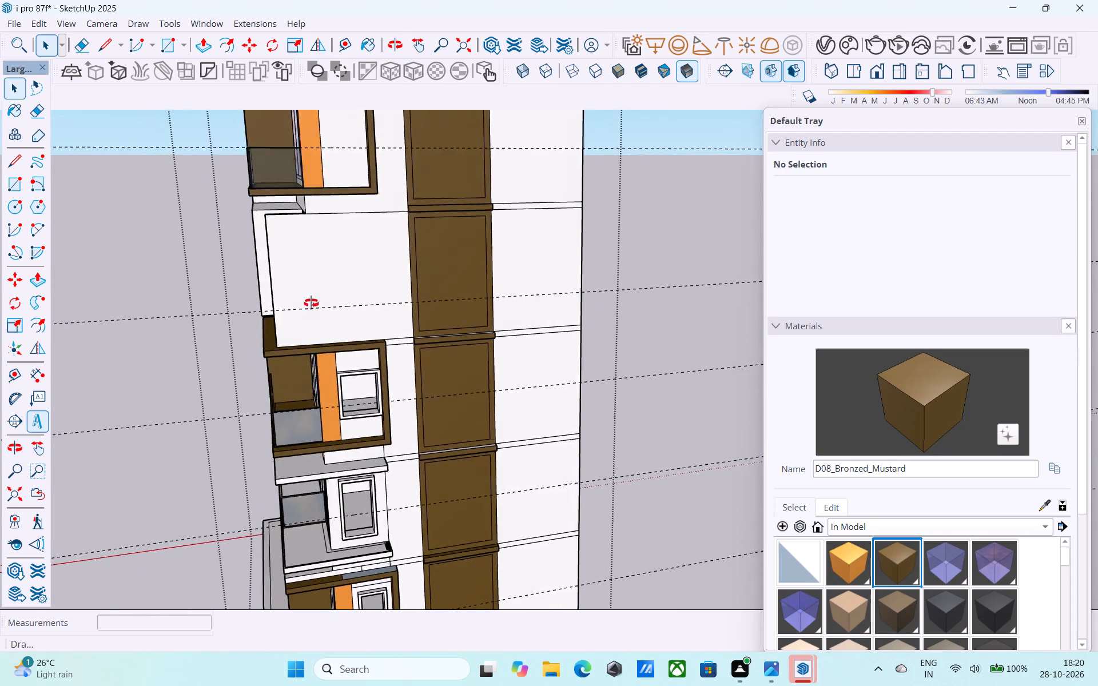
middle_click_drag(311, 303, 396, 327)
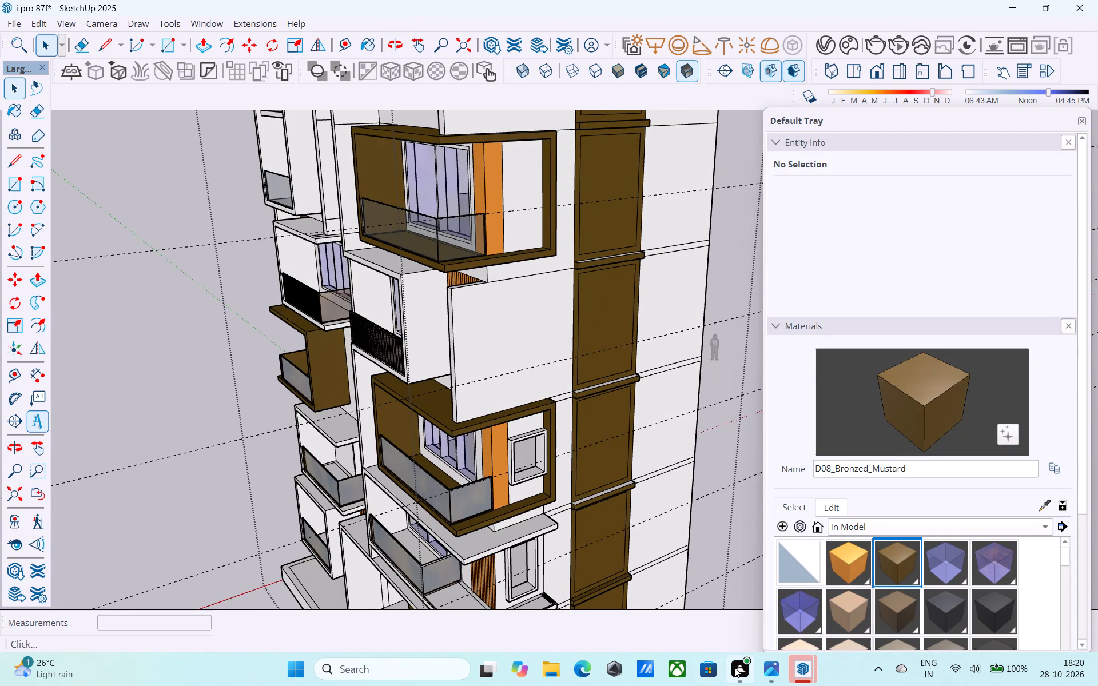
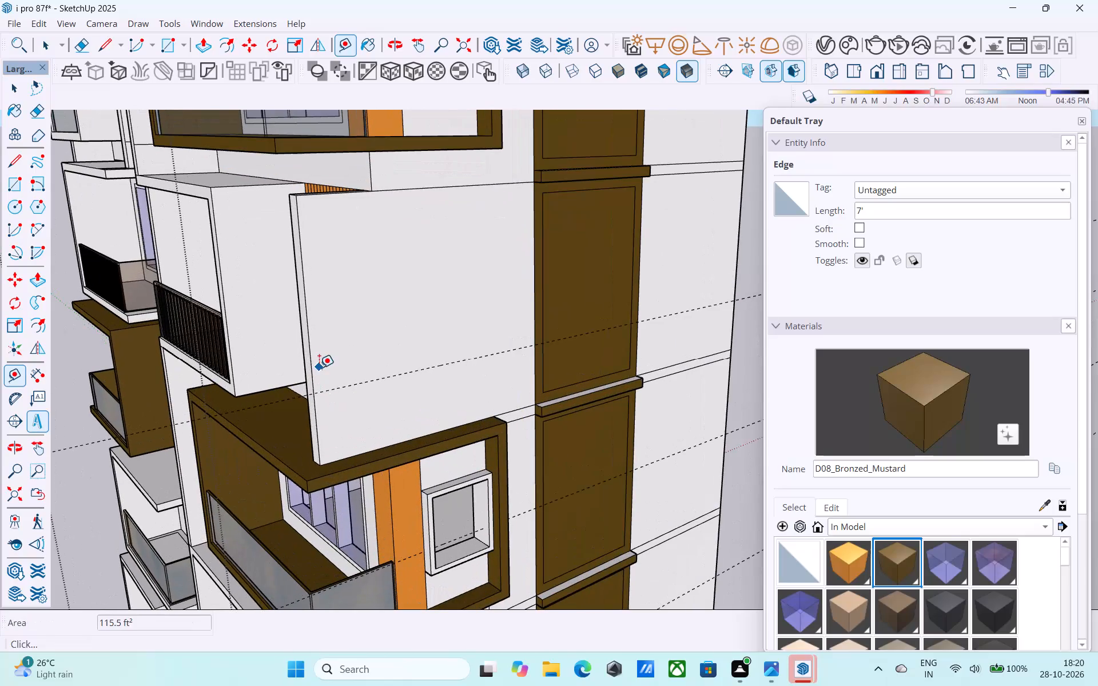
Place a vertical guide 2' in from the outer edge of the blank white side wall above the framed balcony.
left_click(309, 360)
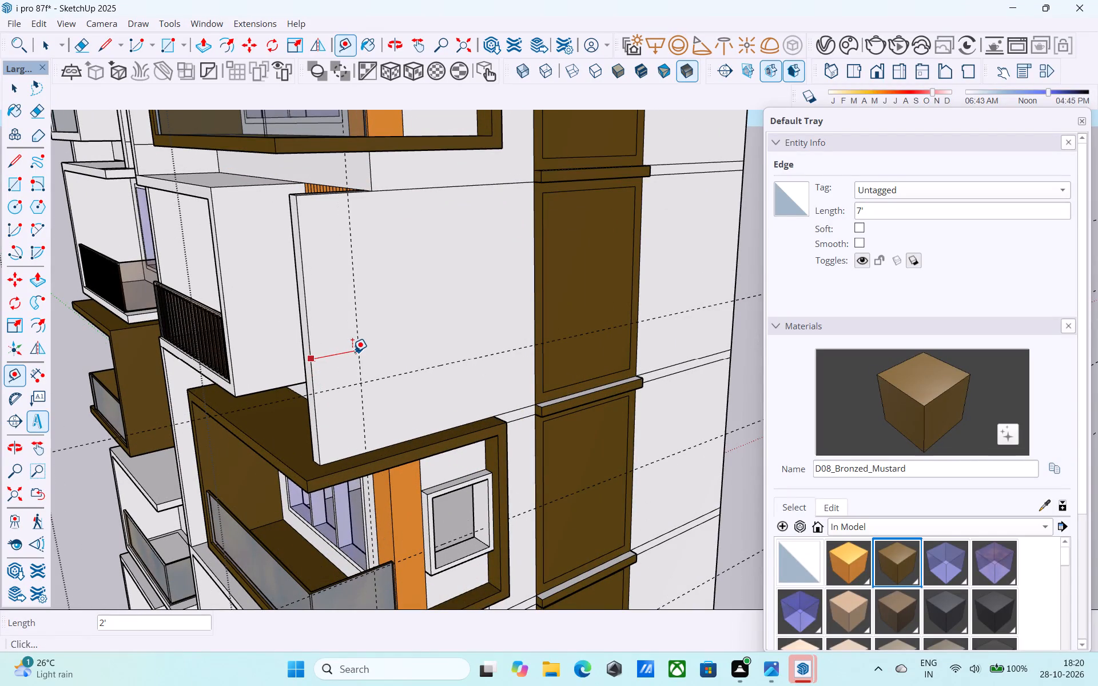
type("1'")
key("Return")
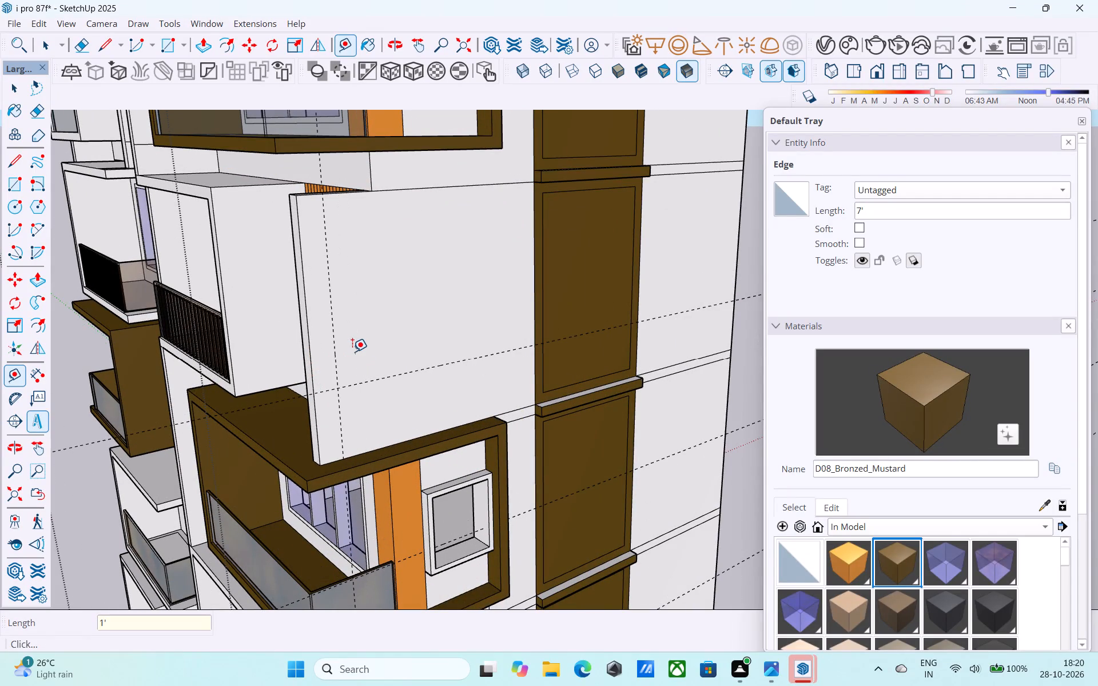
type("2'")
key("Return")
key("space")
Place a second vertical guide on the same white wall, 2' away from the edge of the mustard panel.
middle_click_drag(339, 360, 260, 381)
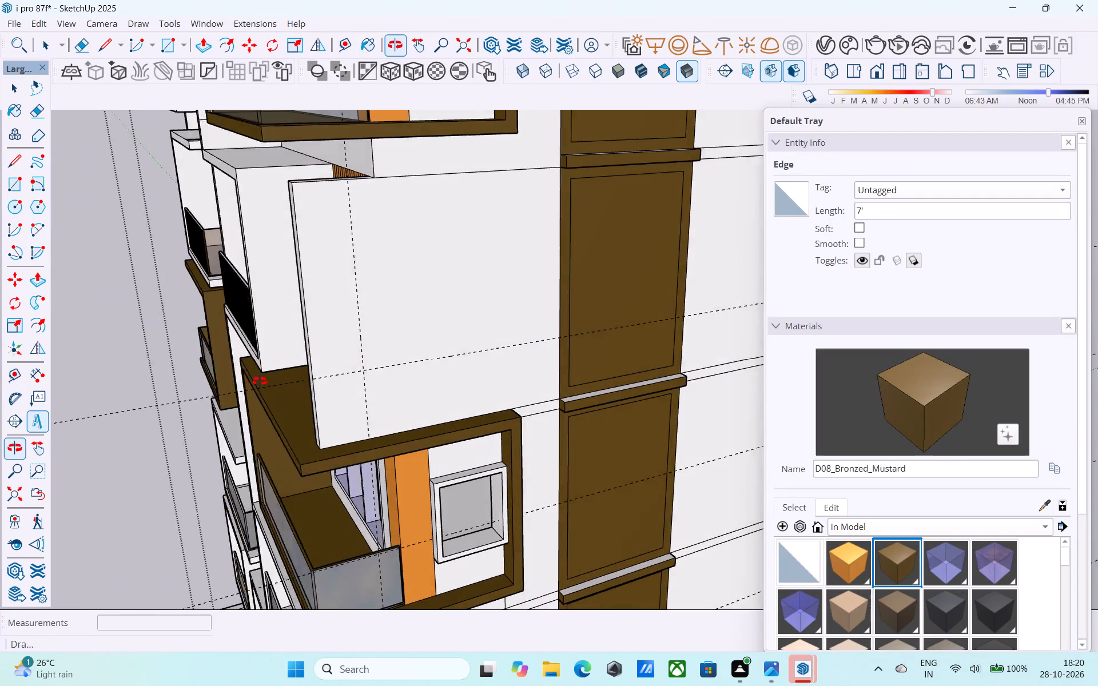
middle_click_drag(260, 381, 259, 381)
scroll(275, 386, "down", 4)
middle_click_drag(372, 378, 381, 368)
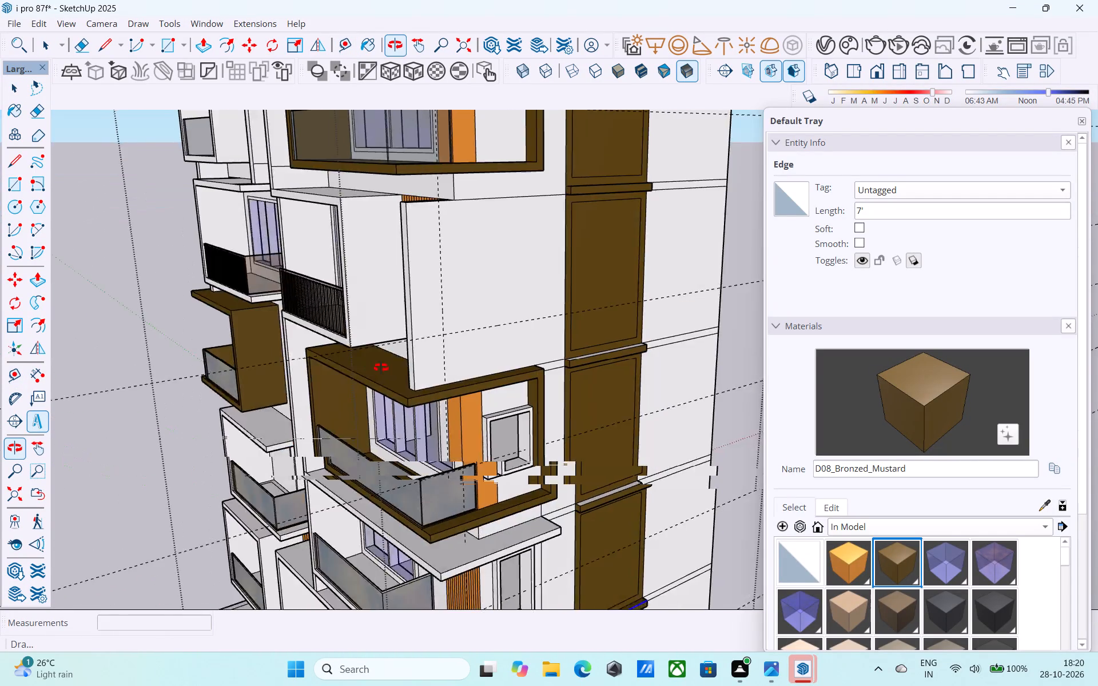
middle_click_drag(381, 368, 347, 369)
middle_click_drag(420, 349, 396, 390, "shift")
scroll(474, 346, "up", 2)
key("t")
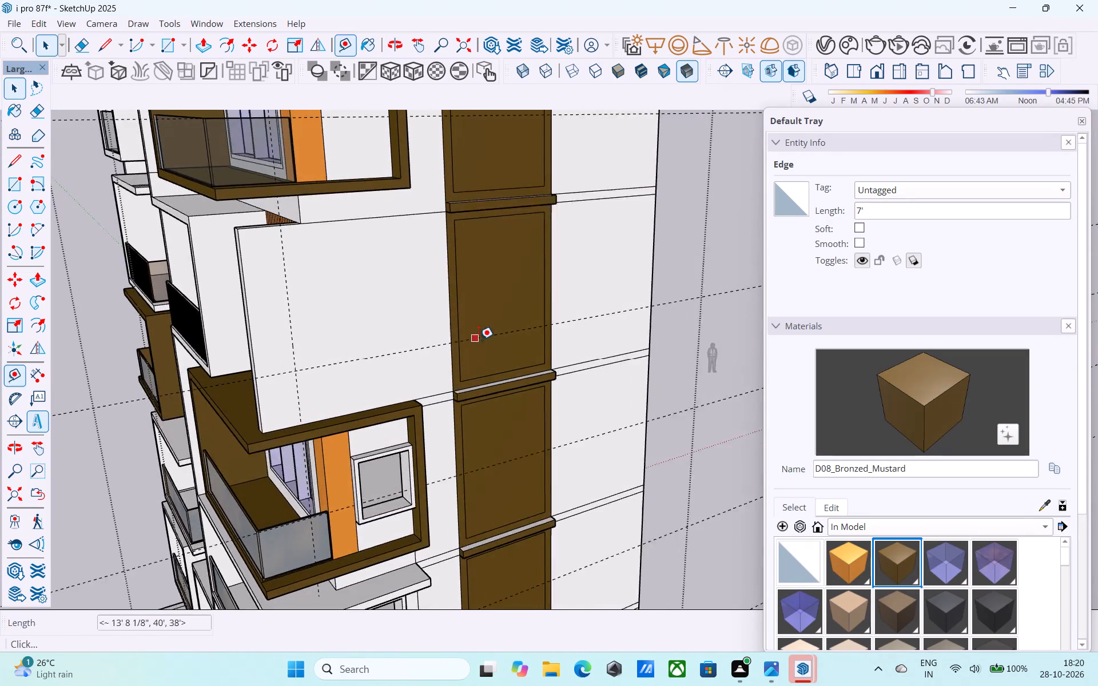
scroll(479, 340, "up", 1)
scroll(435, 312, "up", 4)
left_click(444, 302)
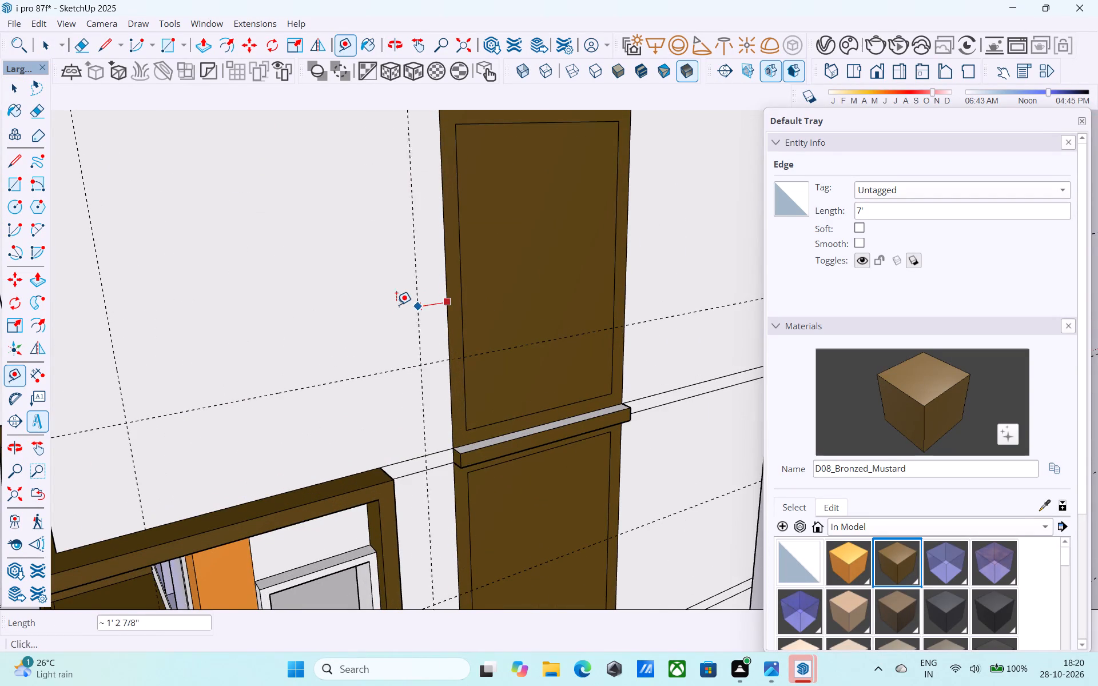
type("2'")
key("Return")
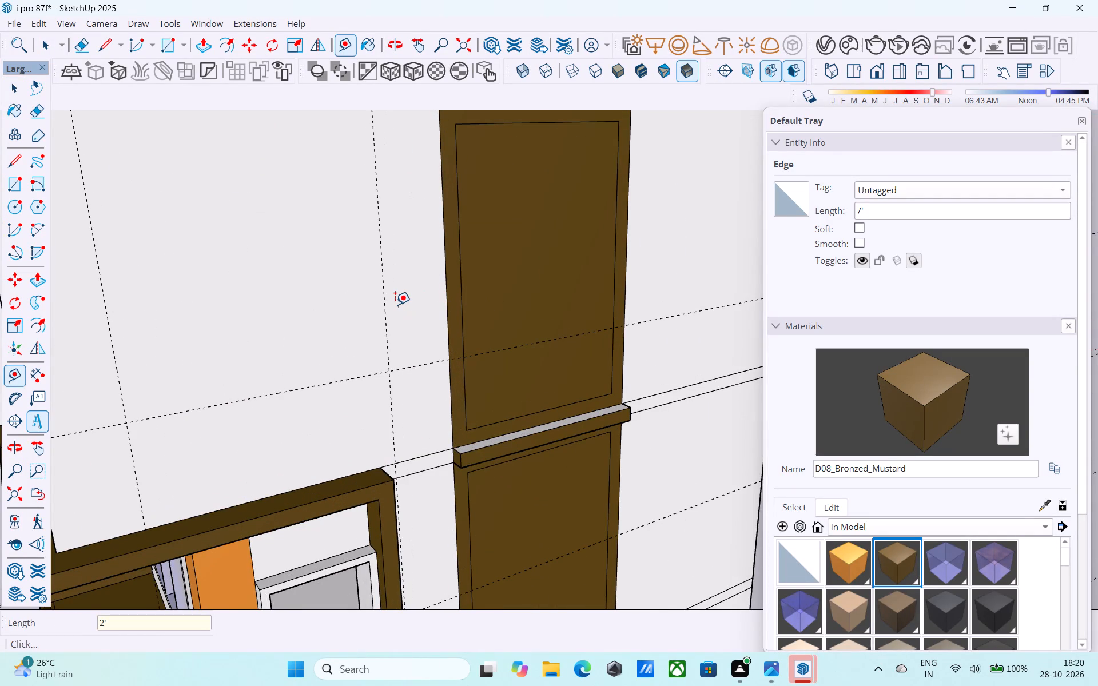
Draw a 6' by 6' window square on the white wall from the intersection of the panel-side and horizontal guides.
key("r")
left_click(388, 370)
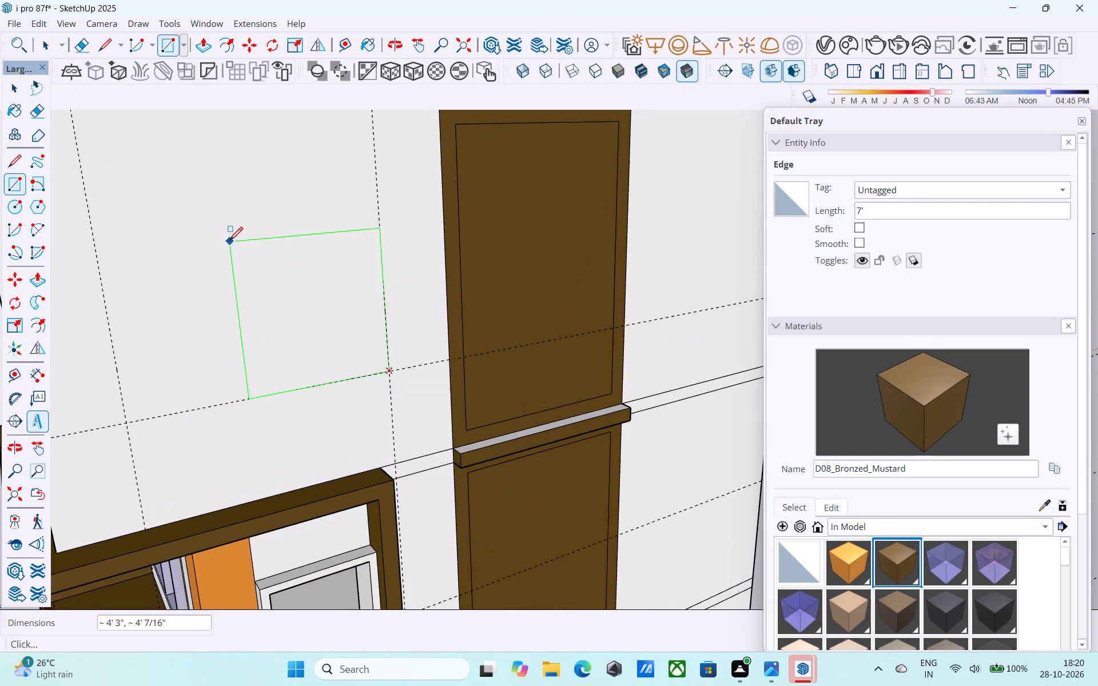
scroll(229, 242, "down", 2)
middle_click_drag(229, 242, 303, 358)
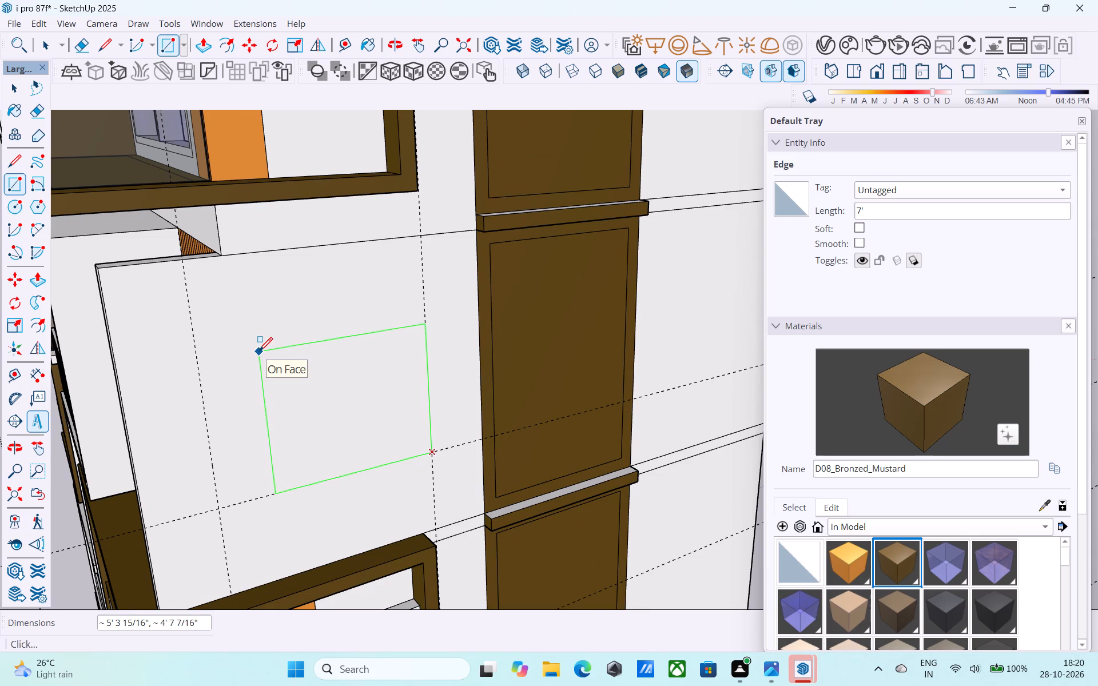
type("4',4'")
key("Return")
type("6',6'")
key("Return")
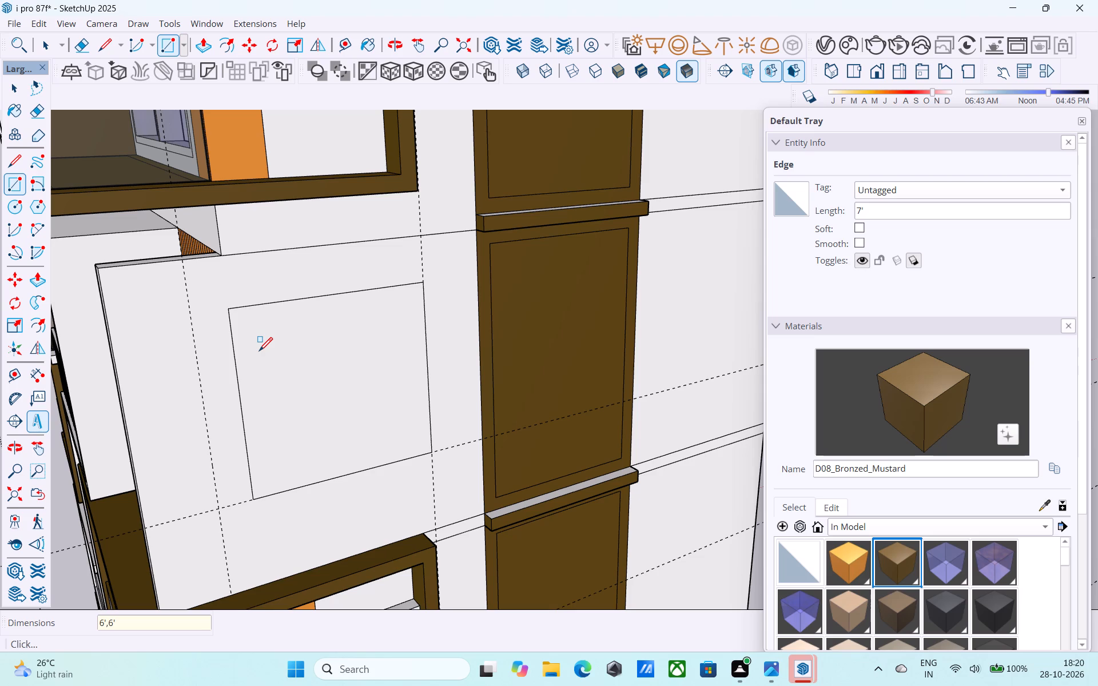
Offset the 6' square face 3" inward to outline the window's border.
key("space")
left_click(262, 355)
key("f")
left_click(268, 359)
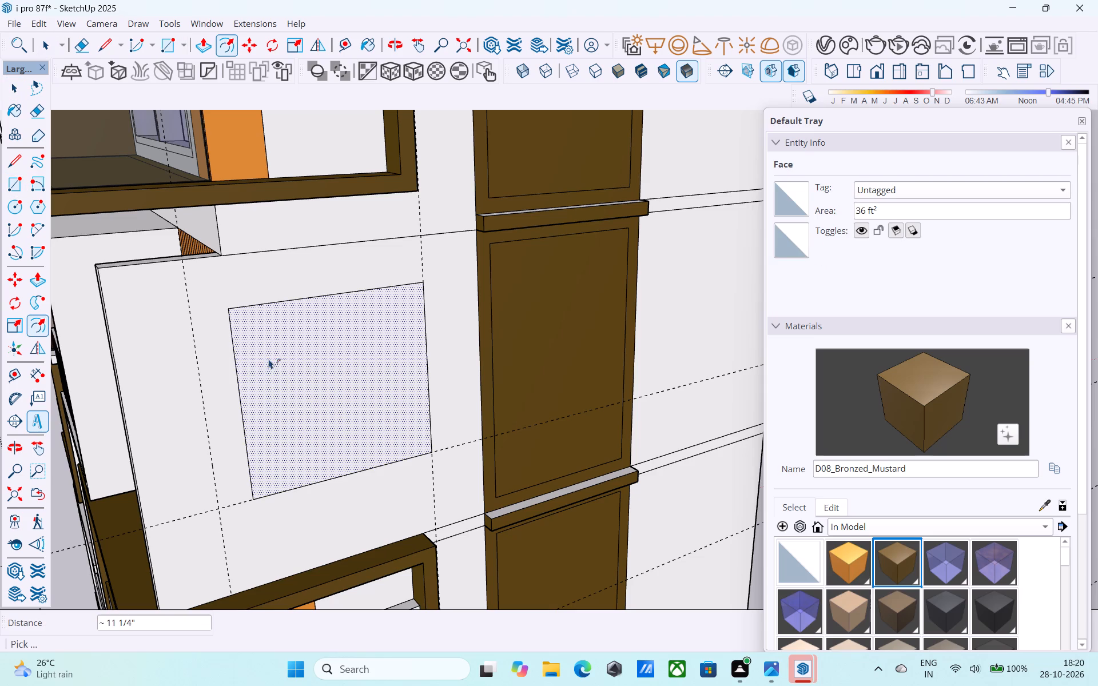
key("3")
key("shift+quotedbl")
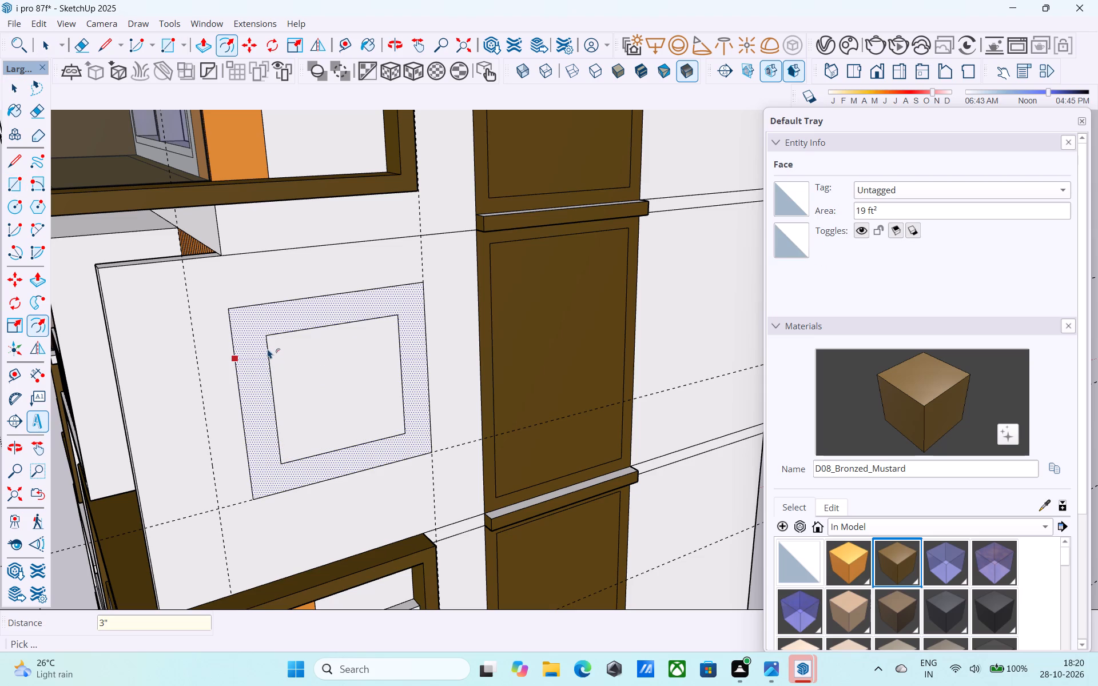
key("Return")
key("space")
Erase the four edges of the stray smaller rectangle inside the 3" window border.
key("e")
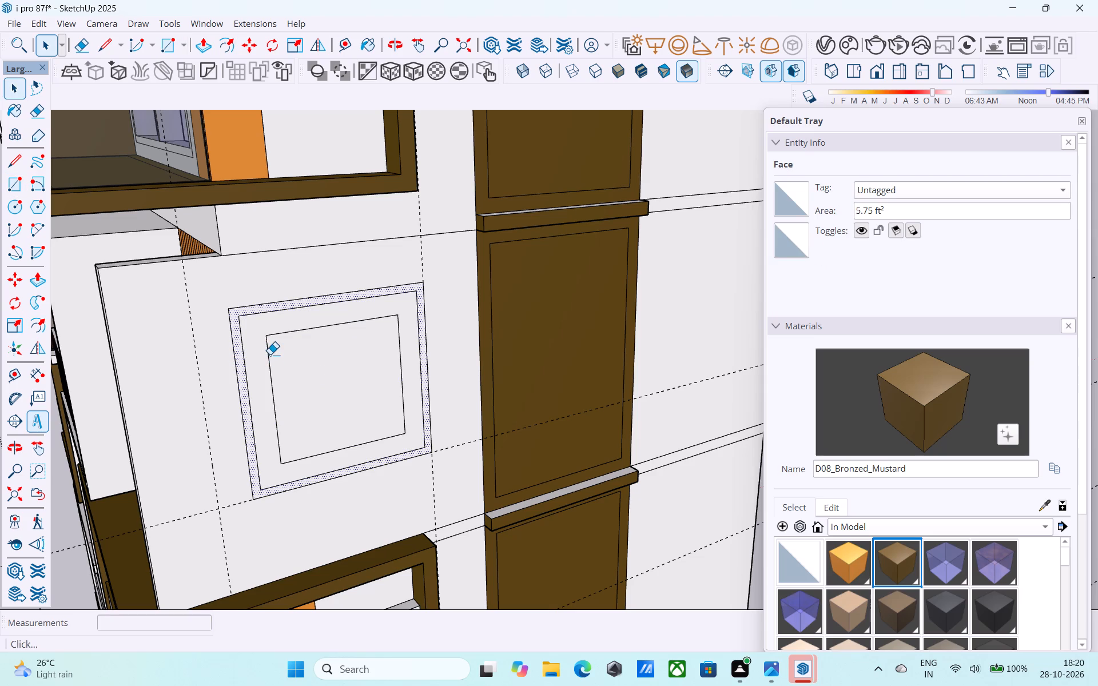
left_click(270, 354)
left_click_drag(285, 336, 287, 342)
left_click_drag(322, 458, 320, 449)
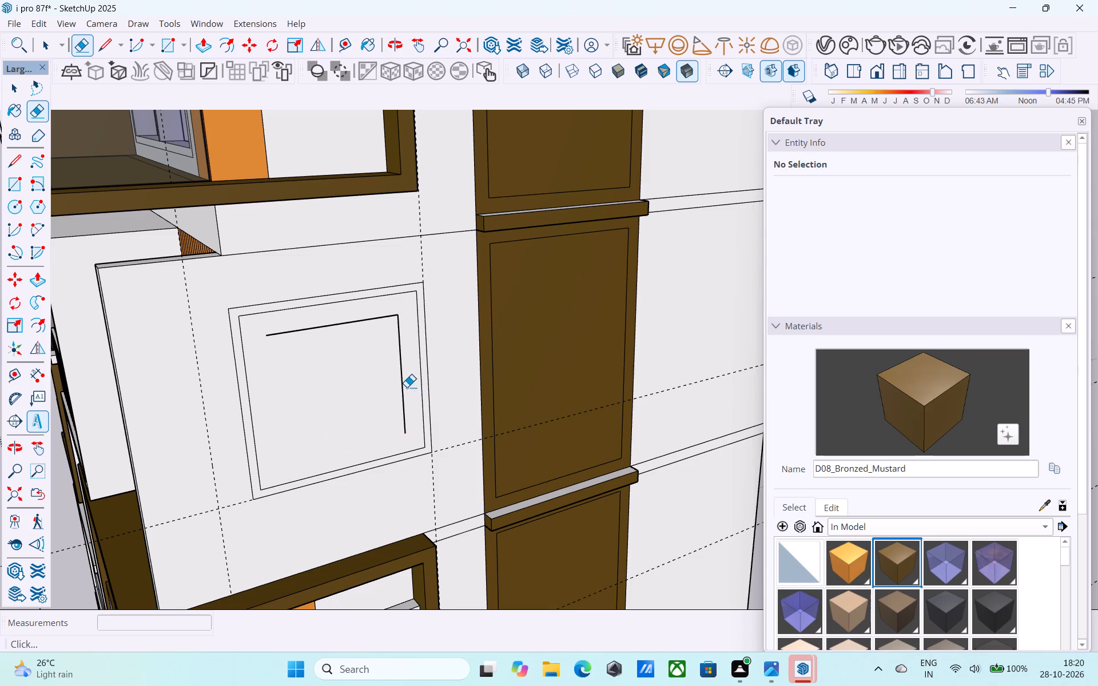
left_click_drag(407, 387, 393, 378)
left_click_drag(353, 320, 348, 317)
Push the inner window face into the white side wall and delete it to open the recess.
key("space")
left_click(321, 350)
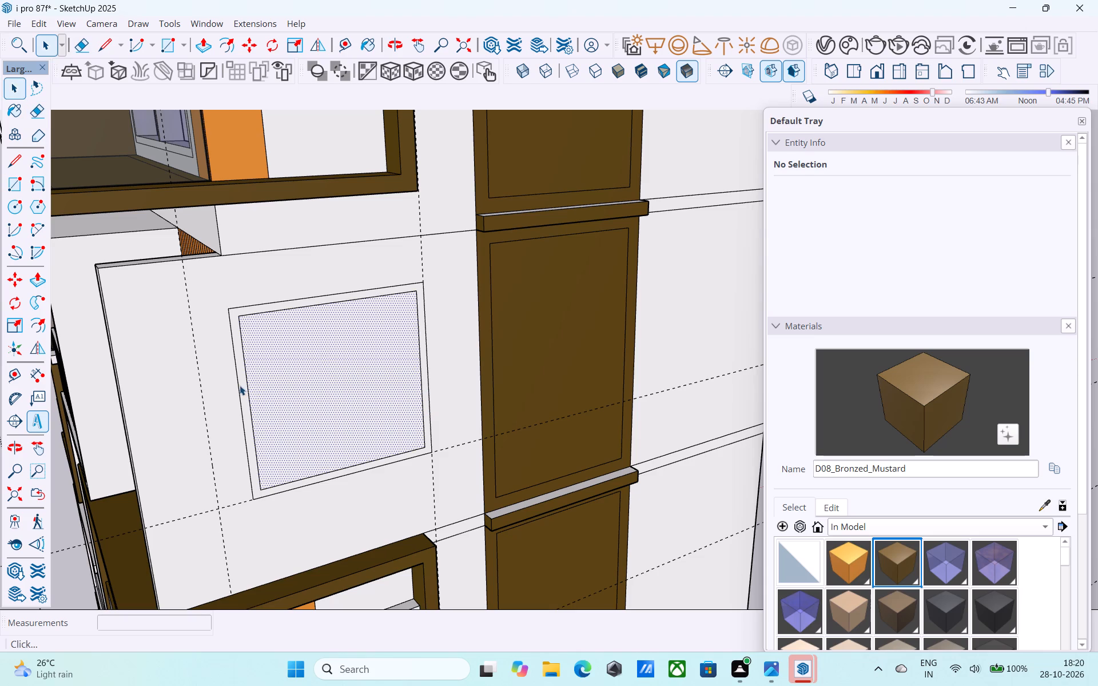
scroll(290, 390, "up", 4)
key("p")
left_click(291, 390)
scroll(291, 390, "up", 3)
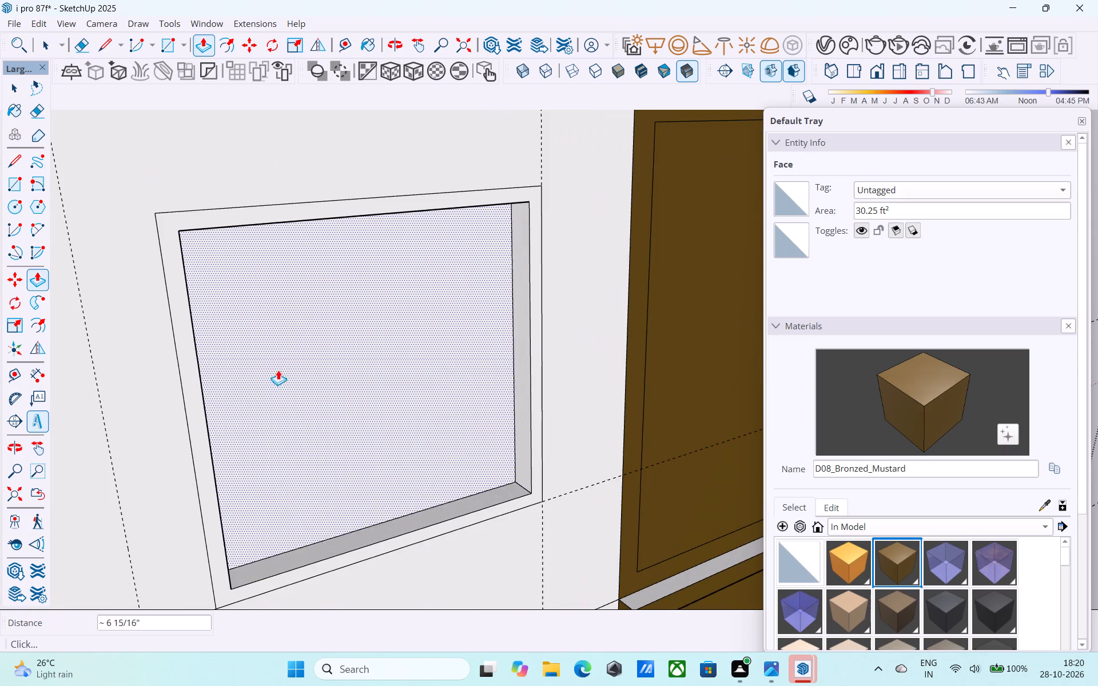
left_click(262, 344)
key("space")
left_click(272, 348)
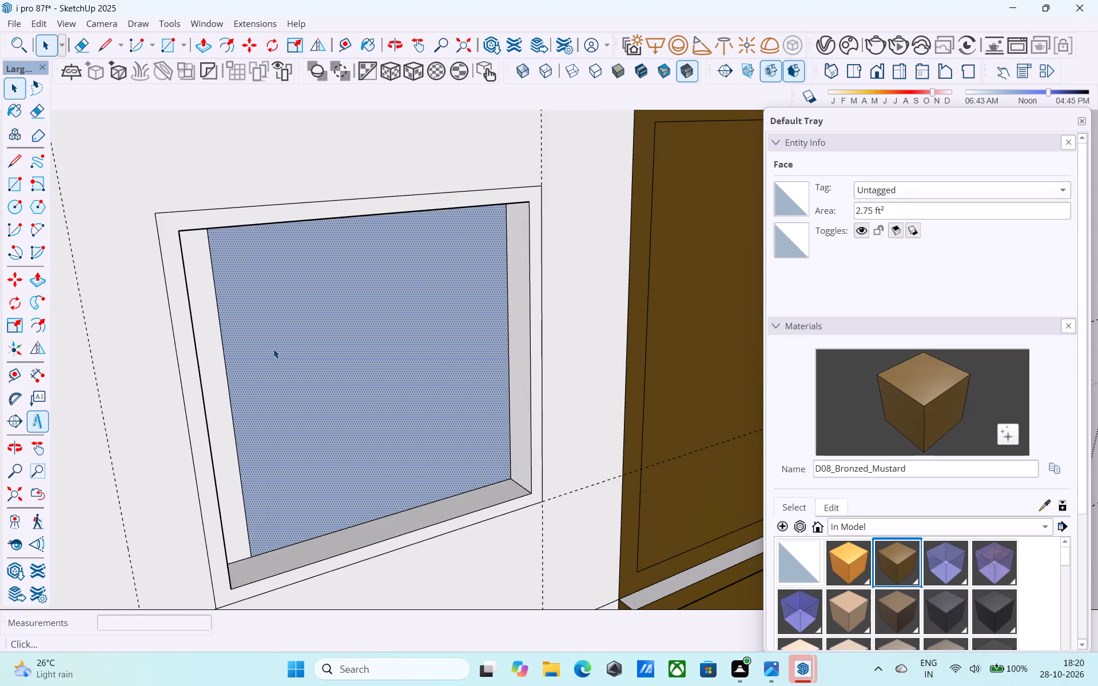
key("Delete")
Extrude the border face around the new square opening 6" outward to form its projecting frame.
scroll(275, 348, "down", 3)
middle_click_drag(274, 350, 170, 306)
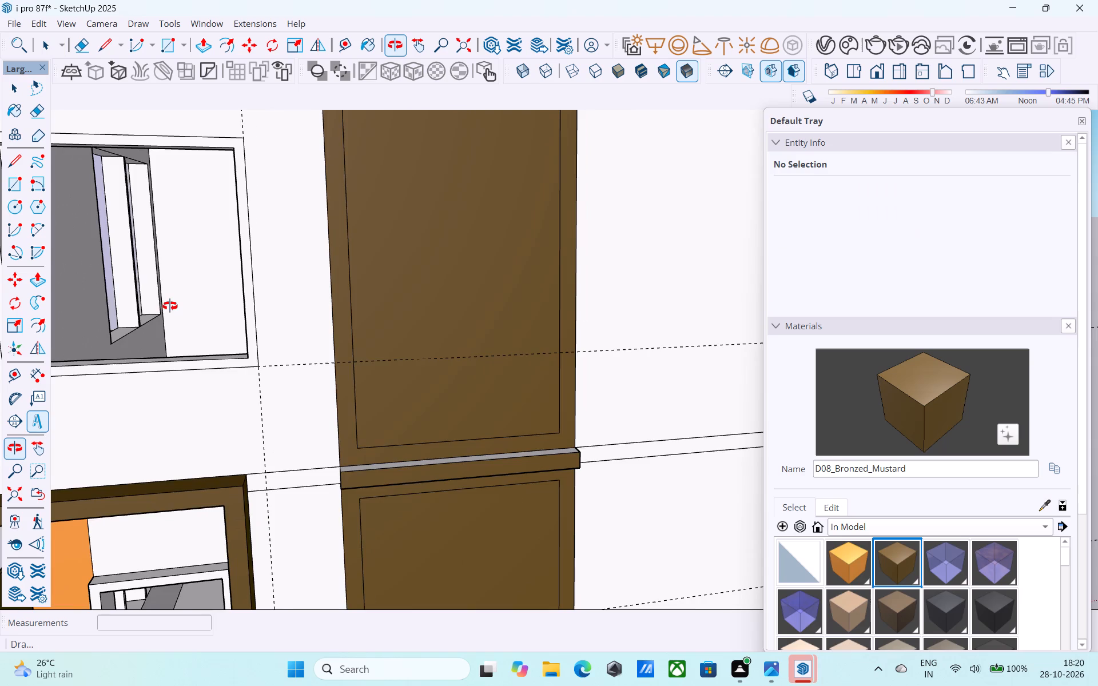
middle_click_drag(170, 306, 262, 306)
scroll(204, 300, "up", 2)
middle_click_drag(242, 309, 236, 386, "shift")
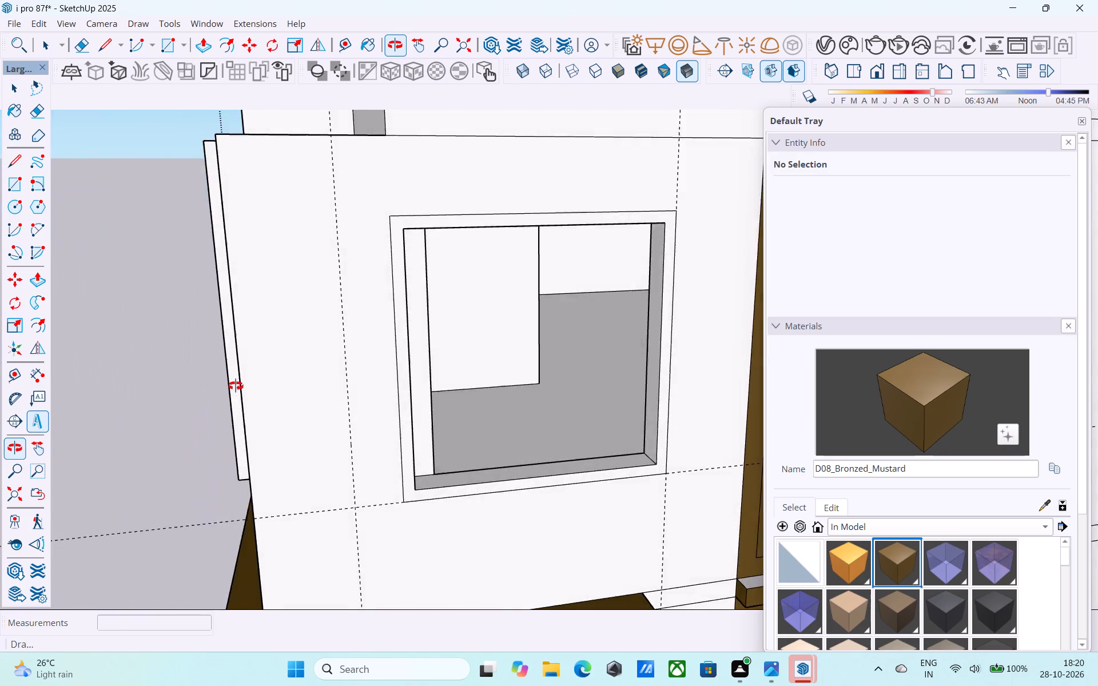
middle_click_drag(236, 386, 162, 397, "shift")
scroll(365, 366, "down", 2)
middle_click_drag(365, 366, 233, 392, "shift")
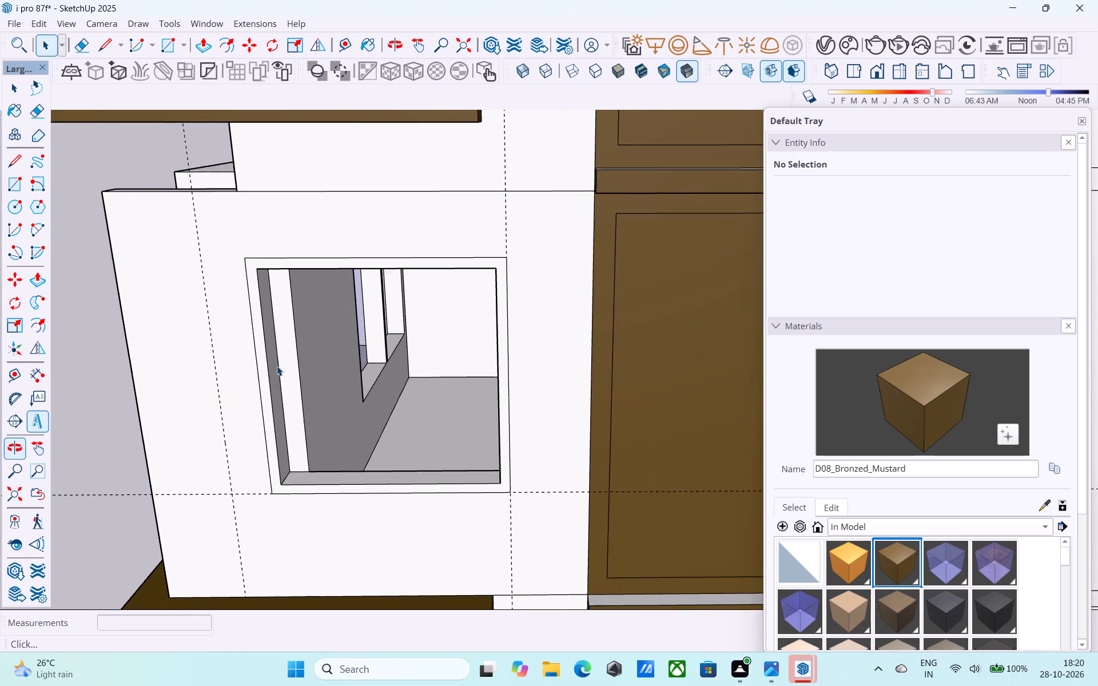
scroll(283, 360, "up", 5)
left_click(253, 349)
scroll(250, 349, "up", 1)
key("p")
left_click(250, 349)
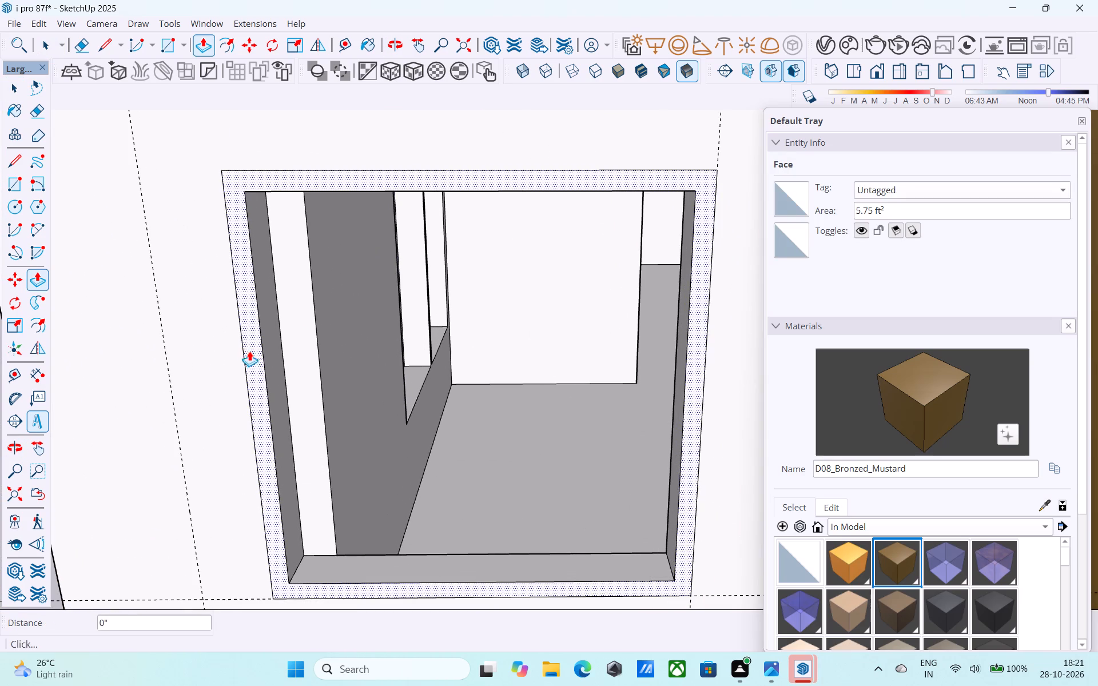
type("6\"")
key("Return")
key("space")
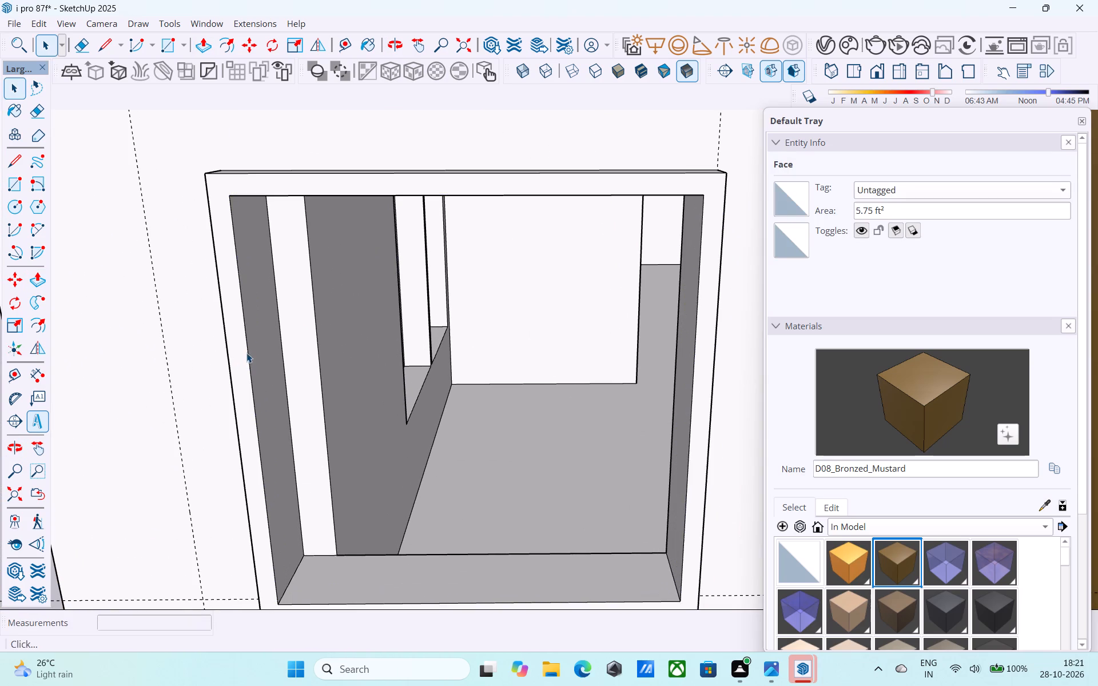
Examine the new square window with the floors below and the walls up to the roof.
scroll(246, 352, "down", 11)
middle_click_drag(249, 364, 331, 343)
scroll(331, 342, "down", 7)
middle_click_drag(355, 345, 369, 340)
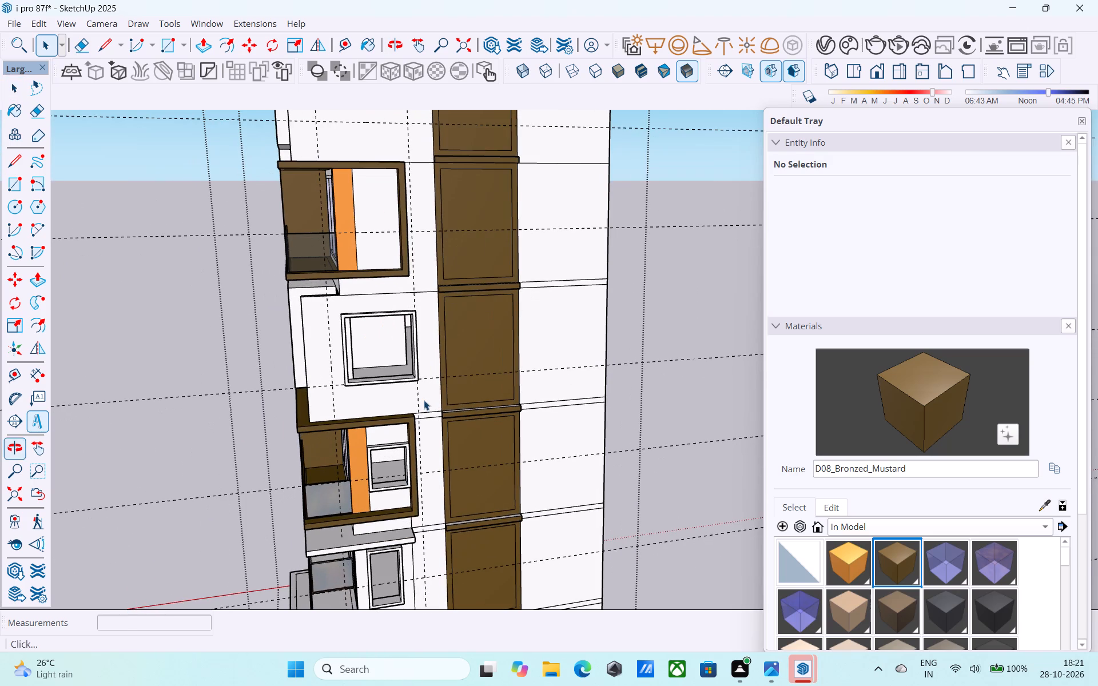
scroll(425, 396, "down", 2)
middle_click_drag(416, 386, 451, 349)
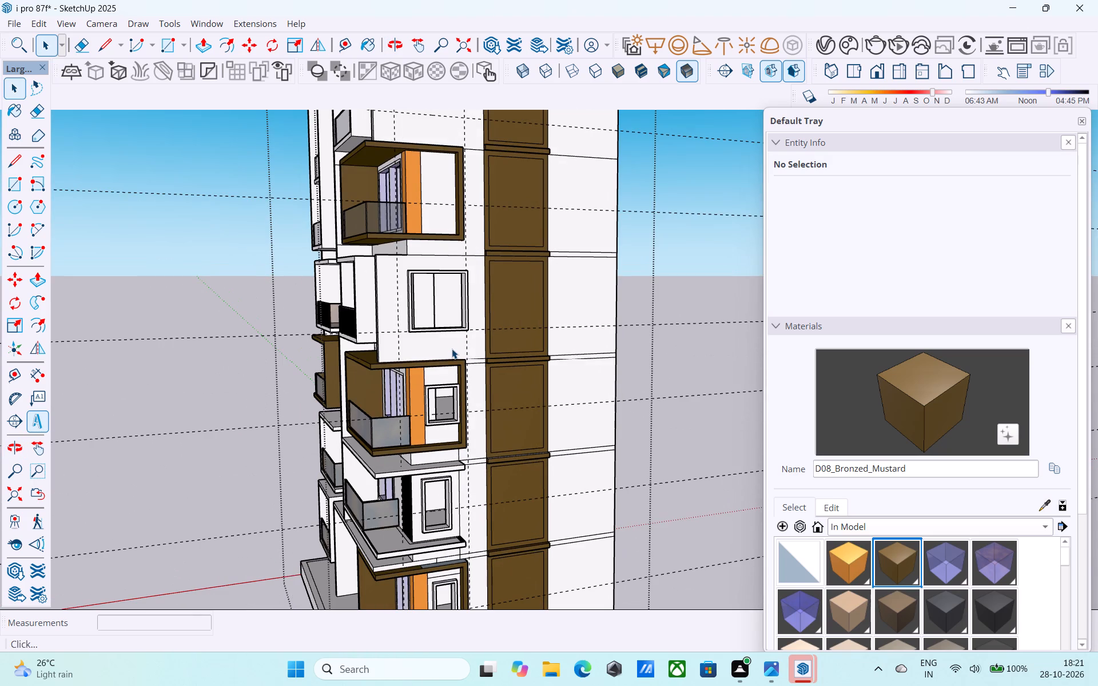
scroll(456, 349, "down", 6)
middle_click_drag(436, 338, 407, 401, "shift")
scroll(403, 344, "up", 3)
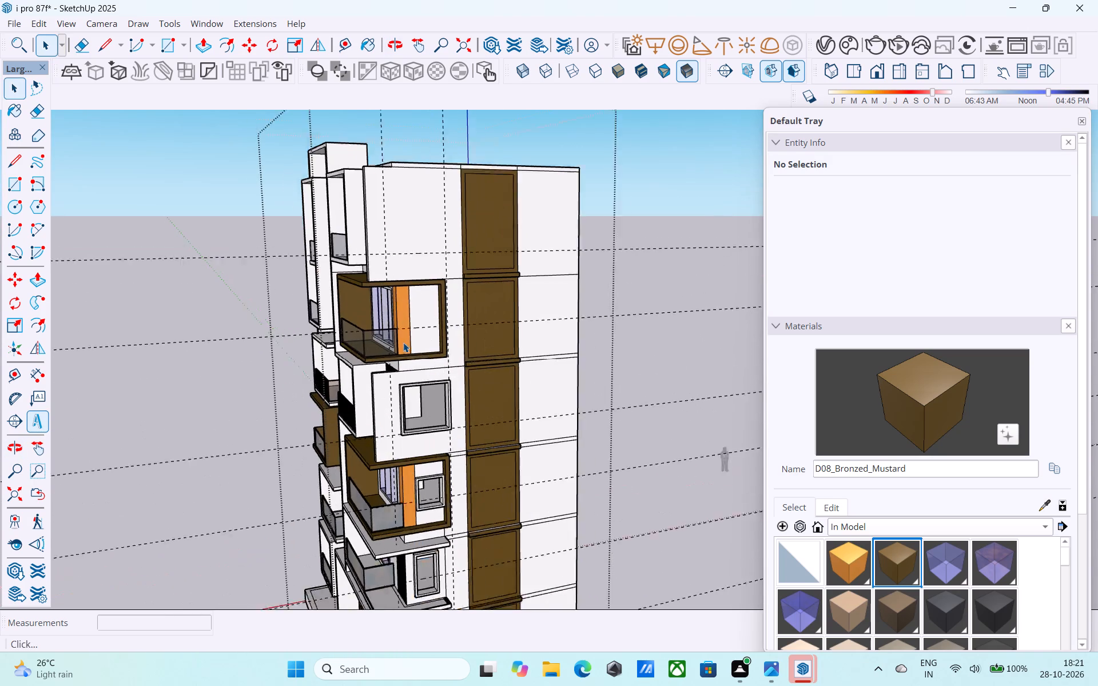
scroll(403, 342, "up", 2)
middle_click_drag(403, 342, 340, 252, "shift")
middle_click_drag(406, 318, 446, 391, "shift")
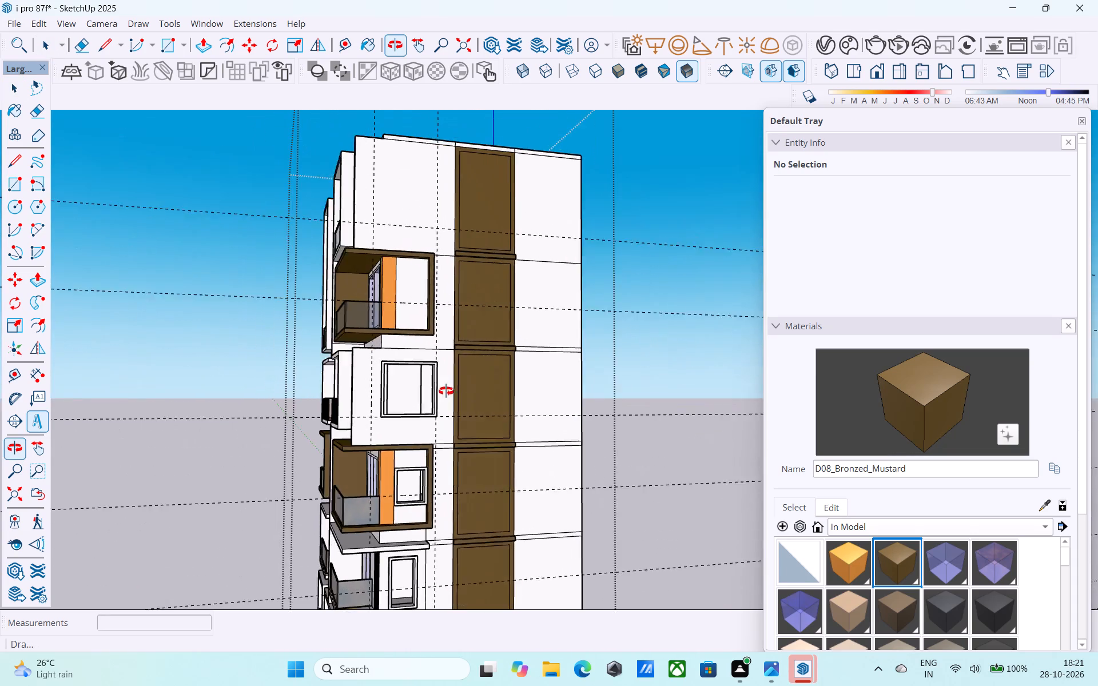
middle_click_drag(446, 391, 452, 413, "shift")
scroll(452, 413, "down", 1)
middle_click_drag(452, 404, 466, 496, "shift")
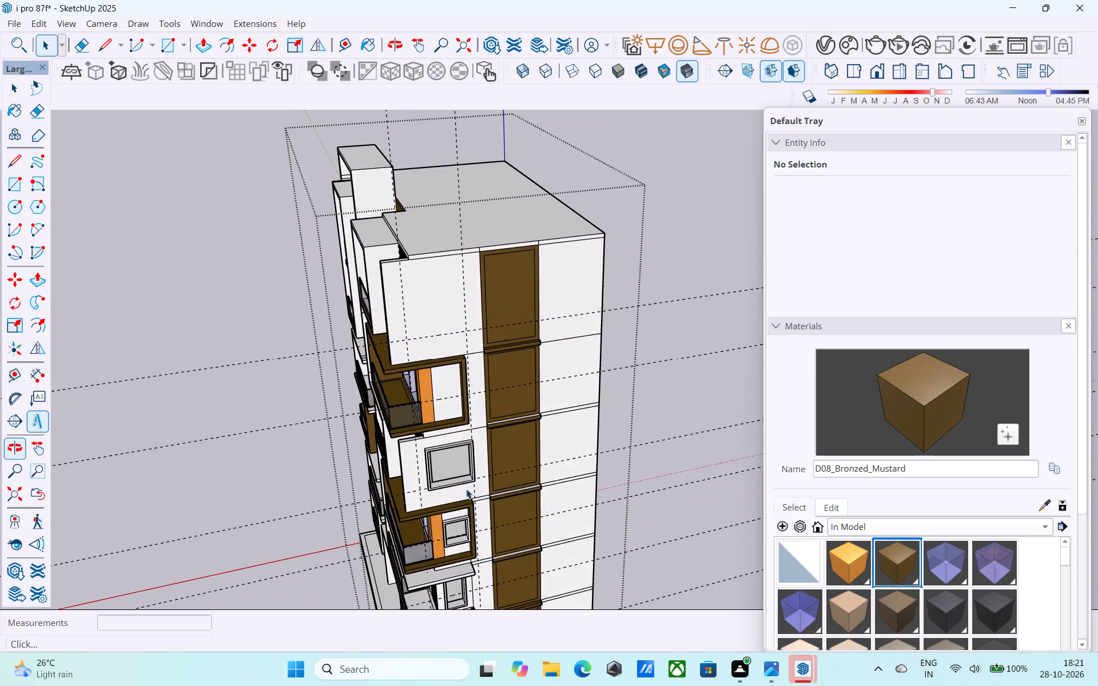
Place a horizontal guide 2' above the bottom edge of the white wall inside the next mustard-framed balcony above.
scroll(451, 432, "up", 6)
key("t")
scroll(451, 431, "up", 9)
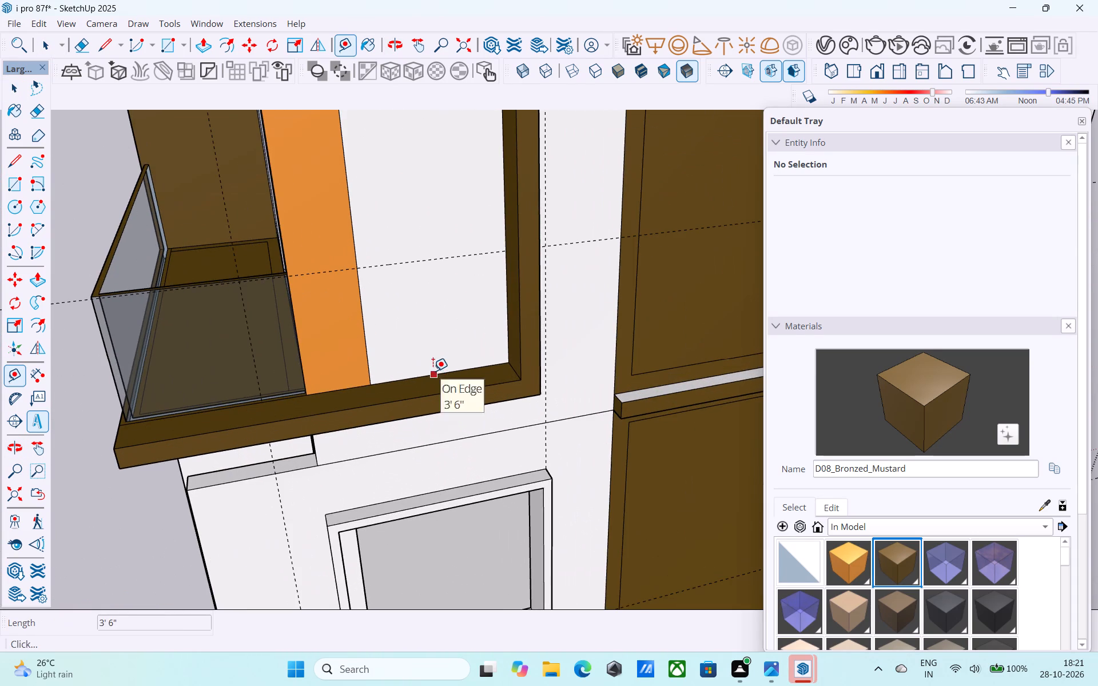
left_click(433, 371)
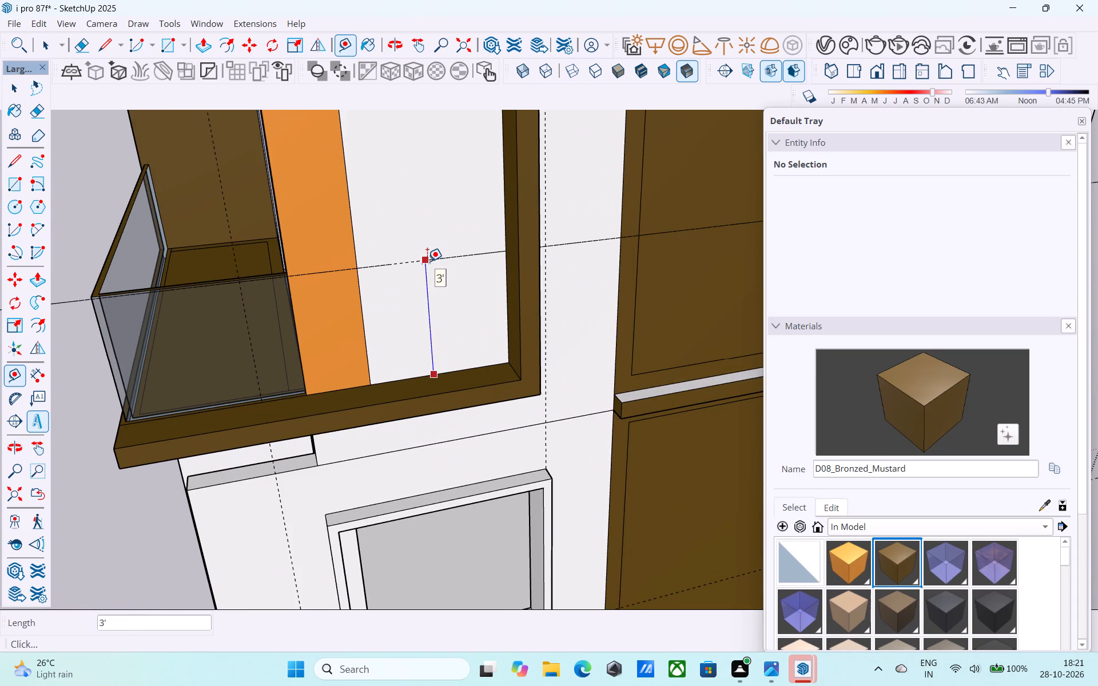
type("2'")
key("Return")
Place a horizontal guide 2' below the top edge of that white wall inside the mustard frame.
scroll(424, 261, "down", 5)
middle_click_drag(424, 261, 433, 201, "shift")
scroll(453, 387, "up", 8)
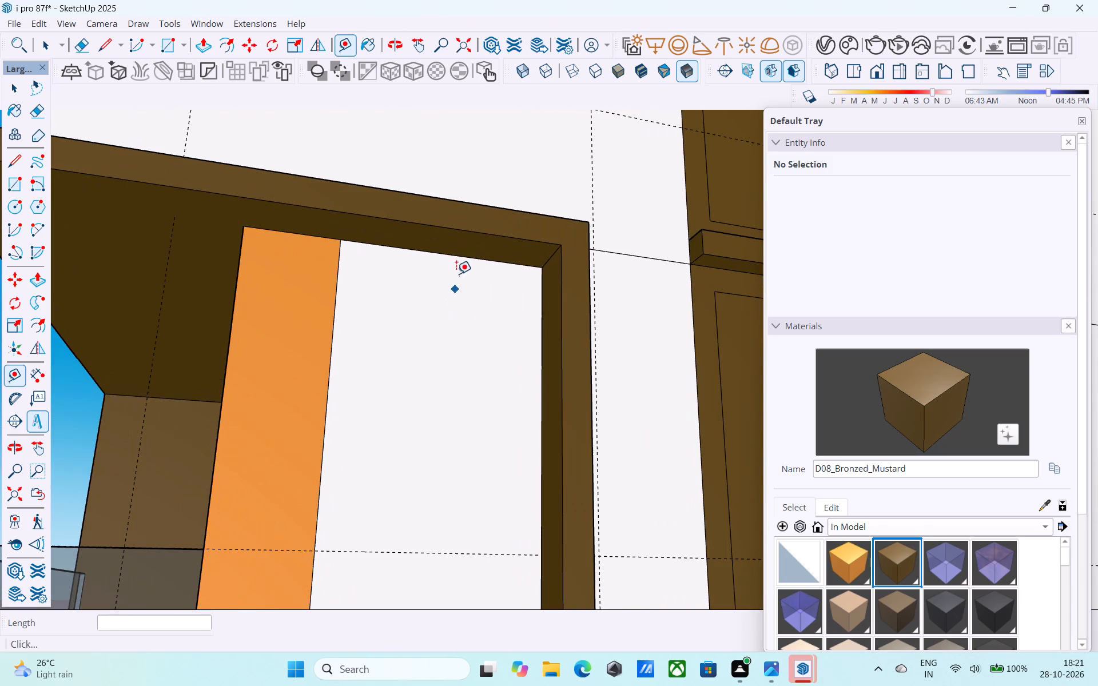
left_click(456, 257)
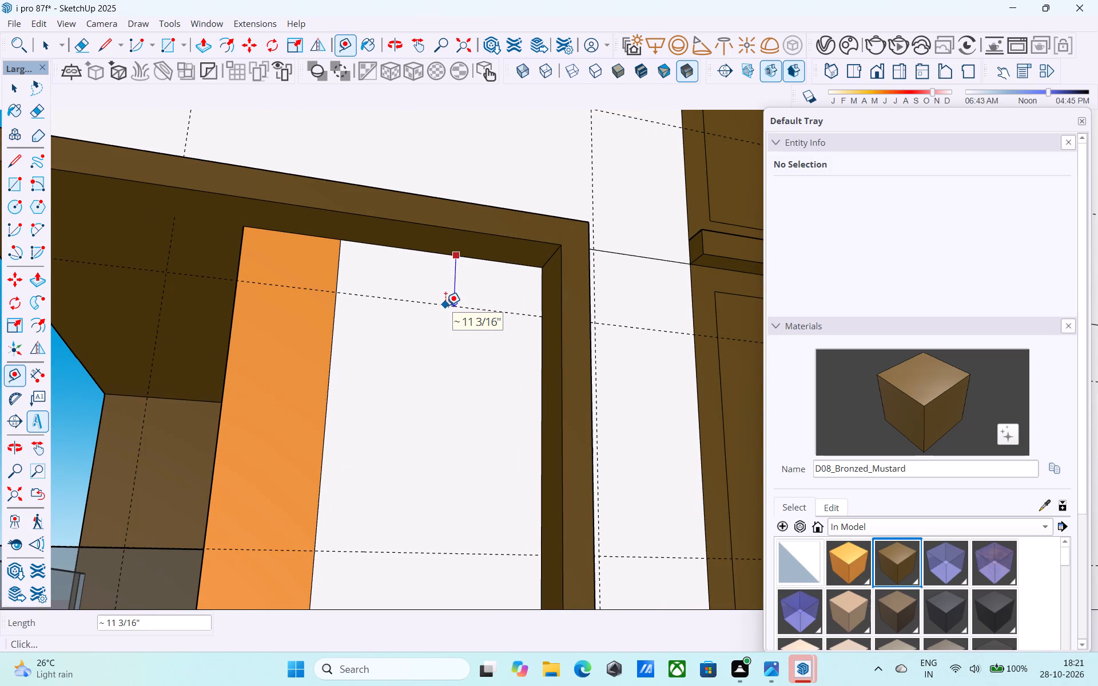
type("2'")
key("Return")
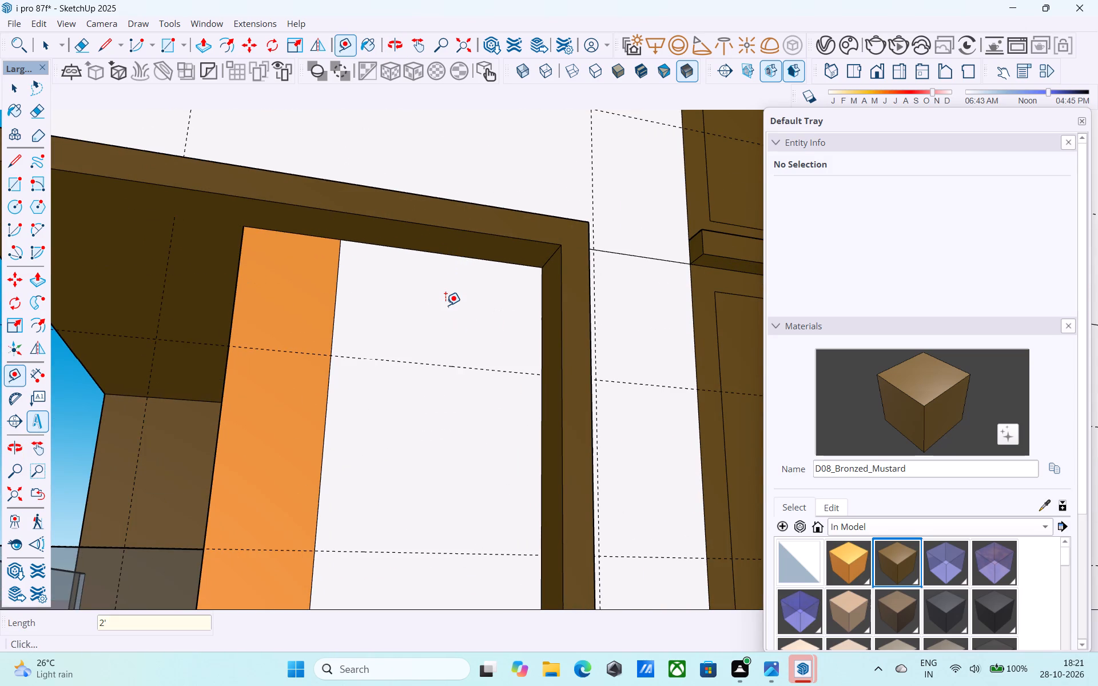
Draw a 4' by 3' 6" rectangle between the two new guides, from the orange strip to the mustard frame.
scroll(397, 307, "up", 1)
scroll(368, 279, "down", 5)
middle_click_drag(364, 338, 384, 383)
key("r")
scroll(352, 337, "up", 2)
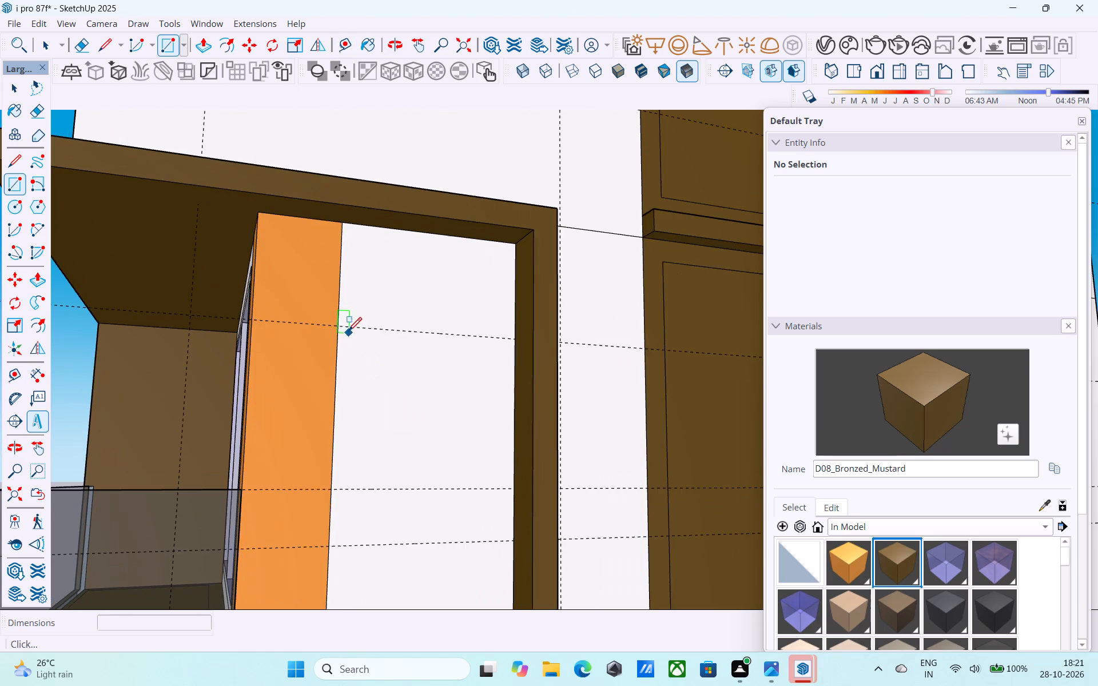
left_click(339, 327)
scroll(339, 326, "down", 5)
scroll(461, 472, "up", 7)
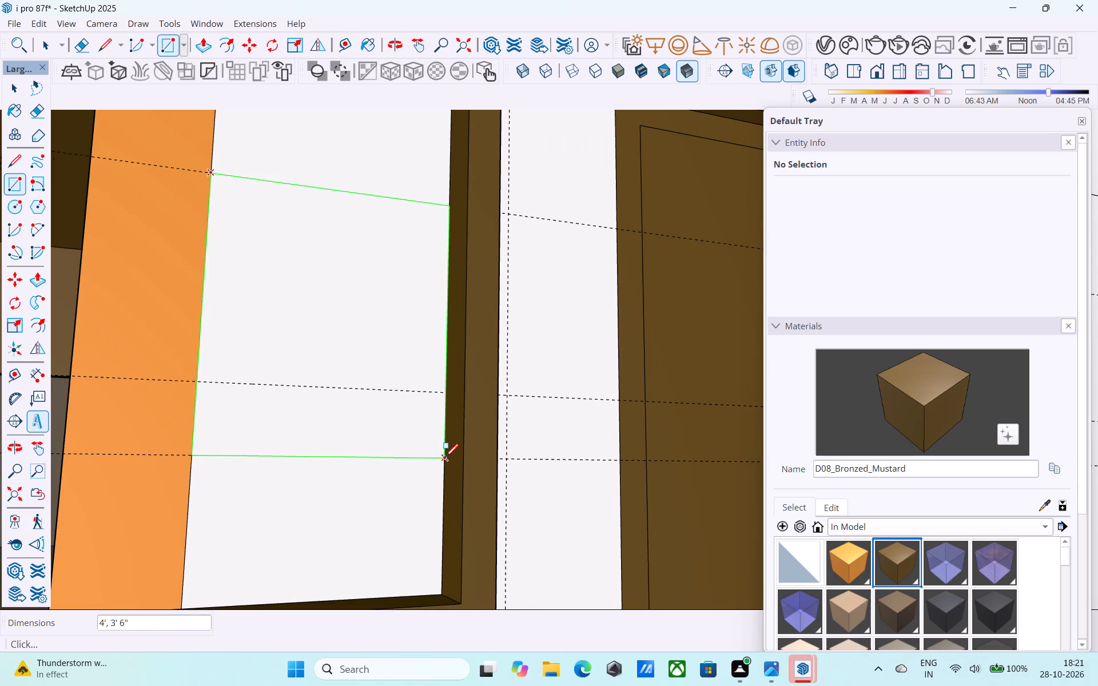
left_click(445, 458)
Erase the horizontal guide crossing the inside of the new rectangle.
key("e")
left_click_drag(390, 409, 377, 382)
key("space")
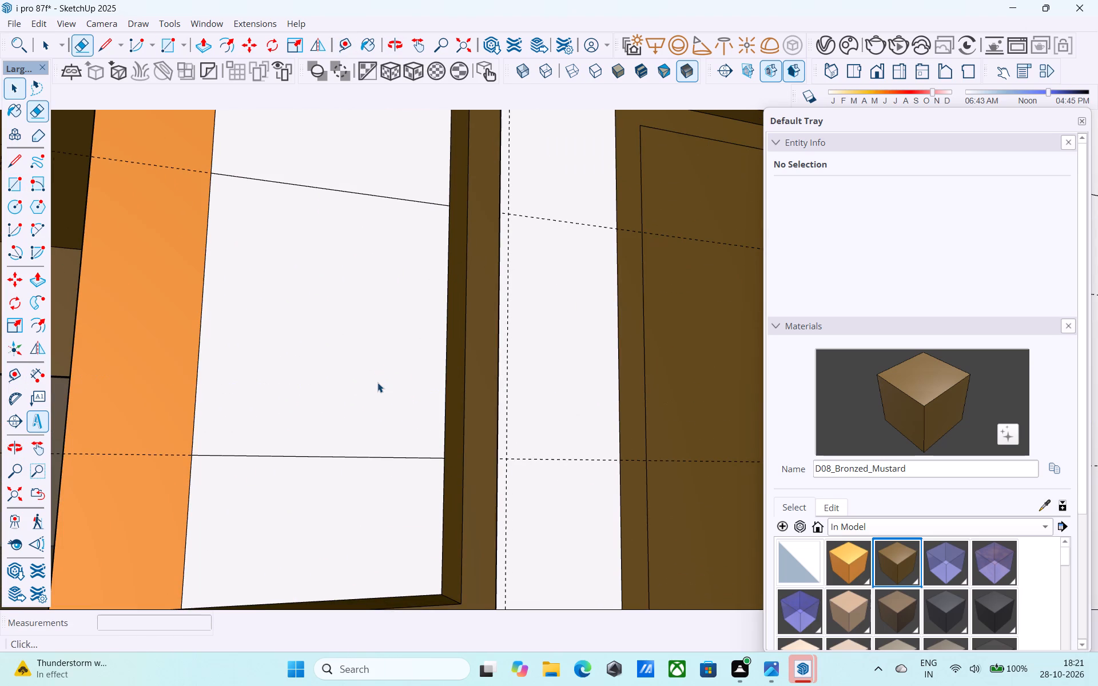
Offset the new rectangle's edges 3" inward on the white wall inside the mustard balcony frame.
left_click(377, 382)
scroll(377, 382, "up", 4)
key("g")
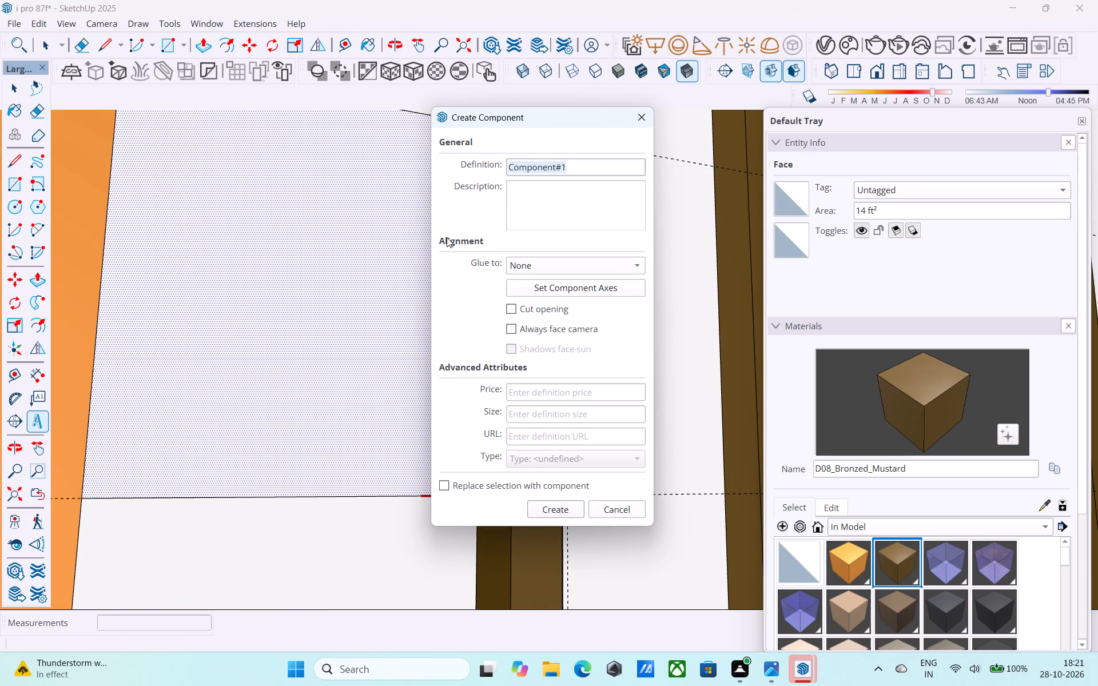
left_click(646, 121)
key("f")
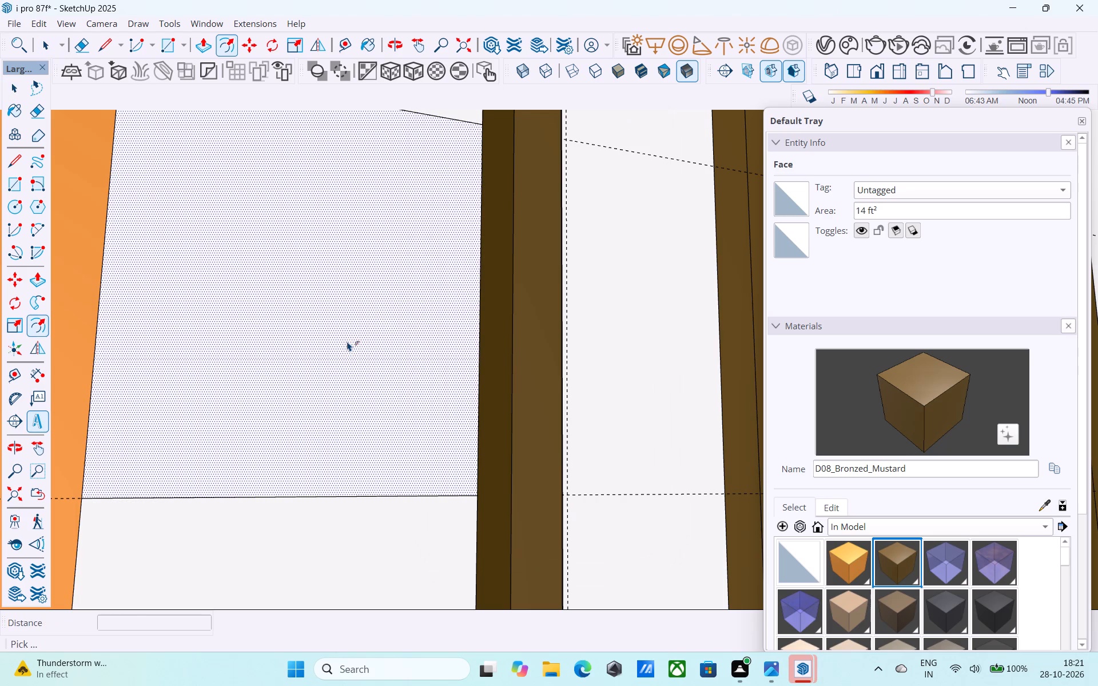
left_click(347, 341)
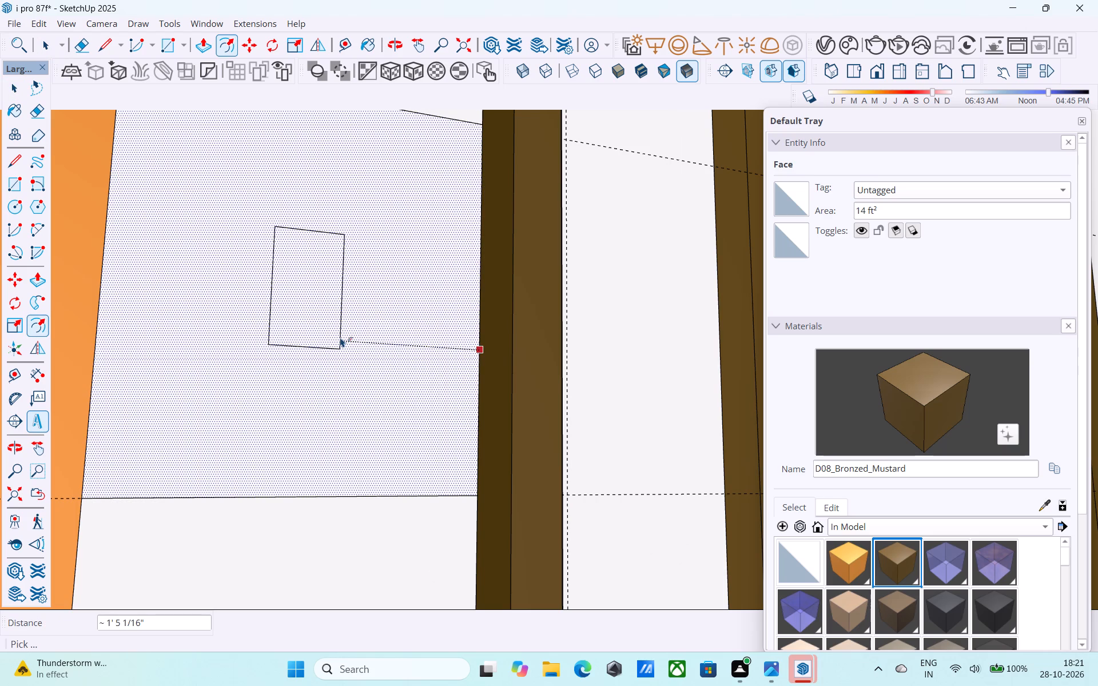
type("3\"")
key("Return")
key("space")
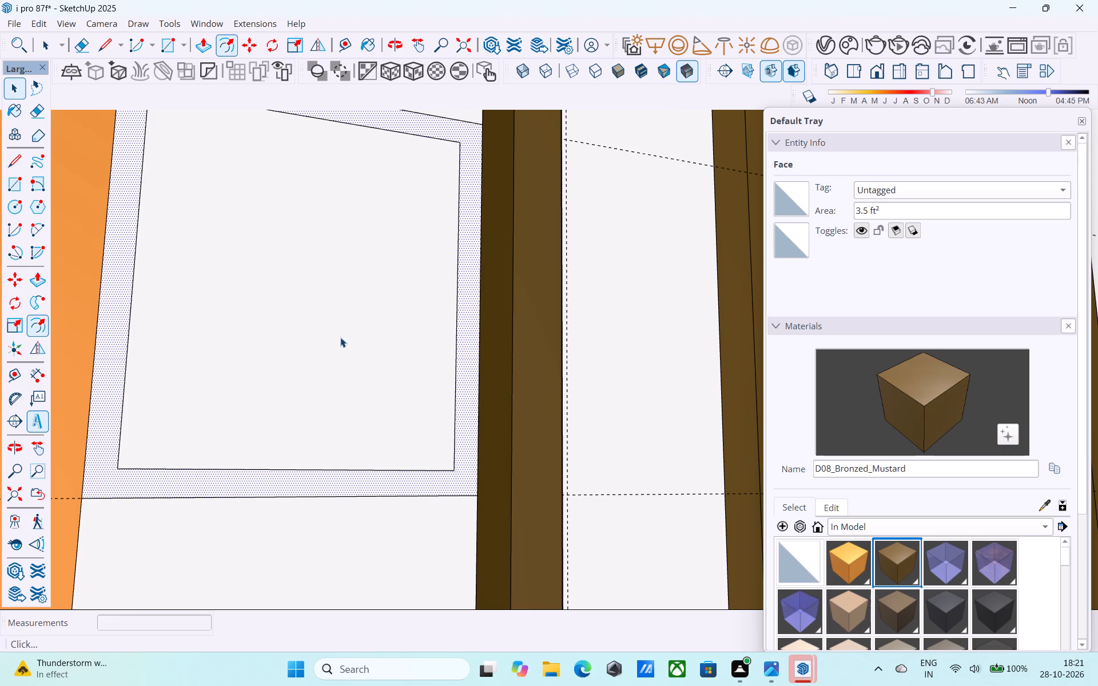
Push the inner face of the offset rectangle 9" into the wall to cut the window opening.
scroll(327, 353, "down", 6)
middle_click_drag(327, 356, 306, 469)
middle_click_drag(284, 357, 308, 434)
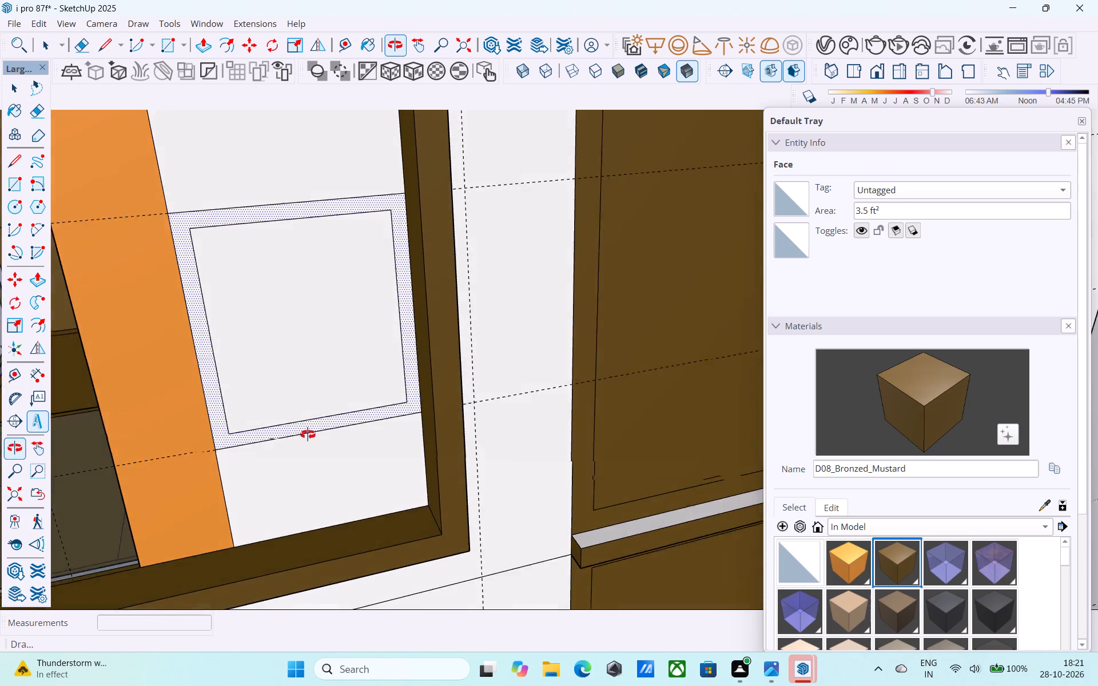
middle_click_drag(308, 434, 311, 436)
scroll(268, 340, "up", 6)
scroll(267, 338, "down", 7)
middle_click_drag(288, 361, 284, 497)
scroll(284, 497, "up", 1)
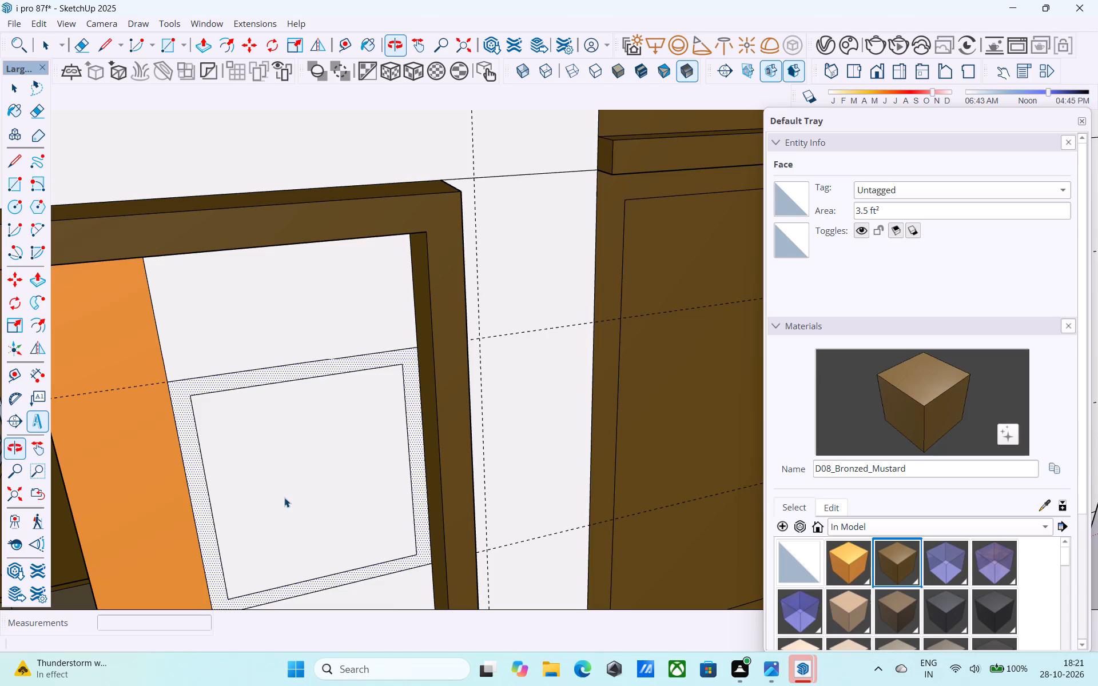
left_click(285, 496)
key("p")
scroll(285, 496, "up", 4)
left_click(285, 496)
left_click(244, 420)
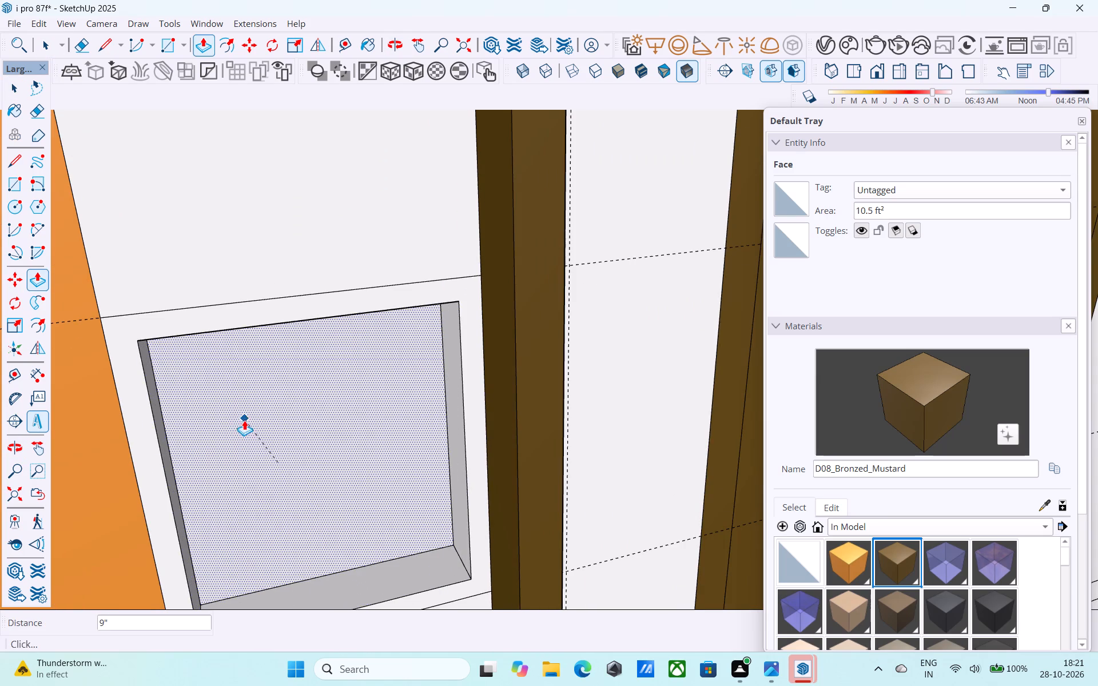
key("space")
Extrude the border face around this window opening 6" outward as a projecting frame.
scroll(244, 420, "down", 5)
scroll(201, 410, "up", 7)
left_click(198, 393)
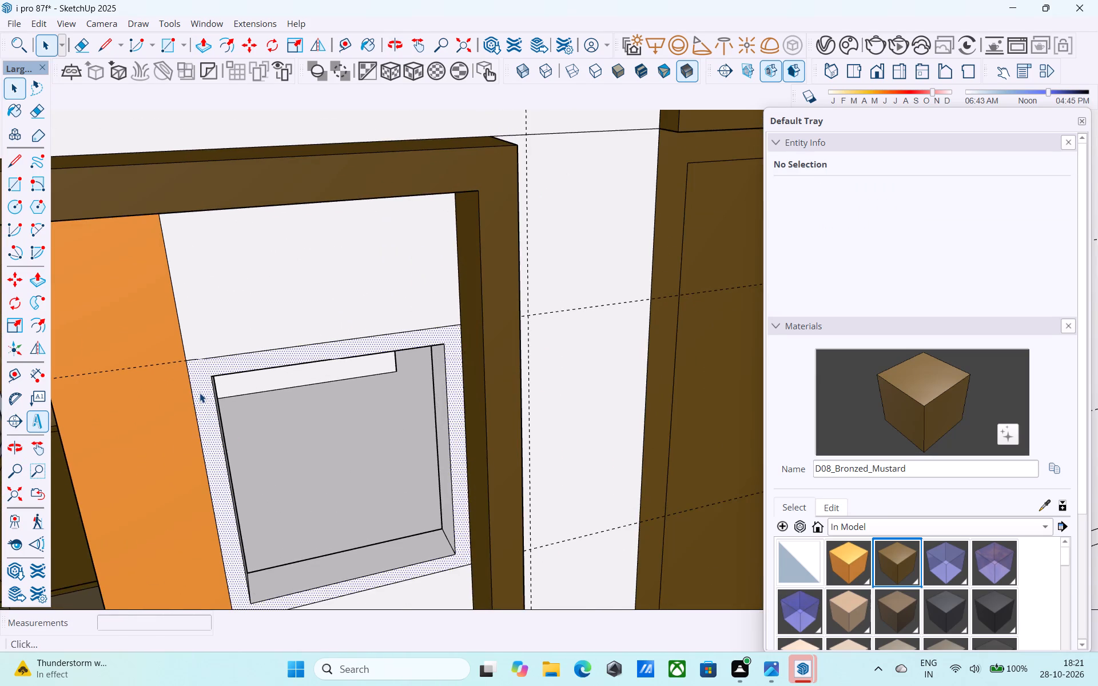
scroll(200, 393, "up", 3)
key("p")
left_click(200, 392)
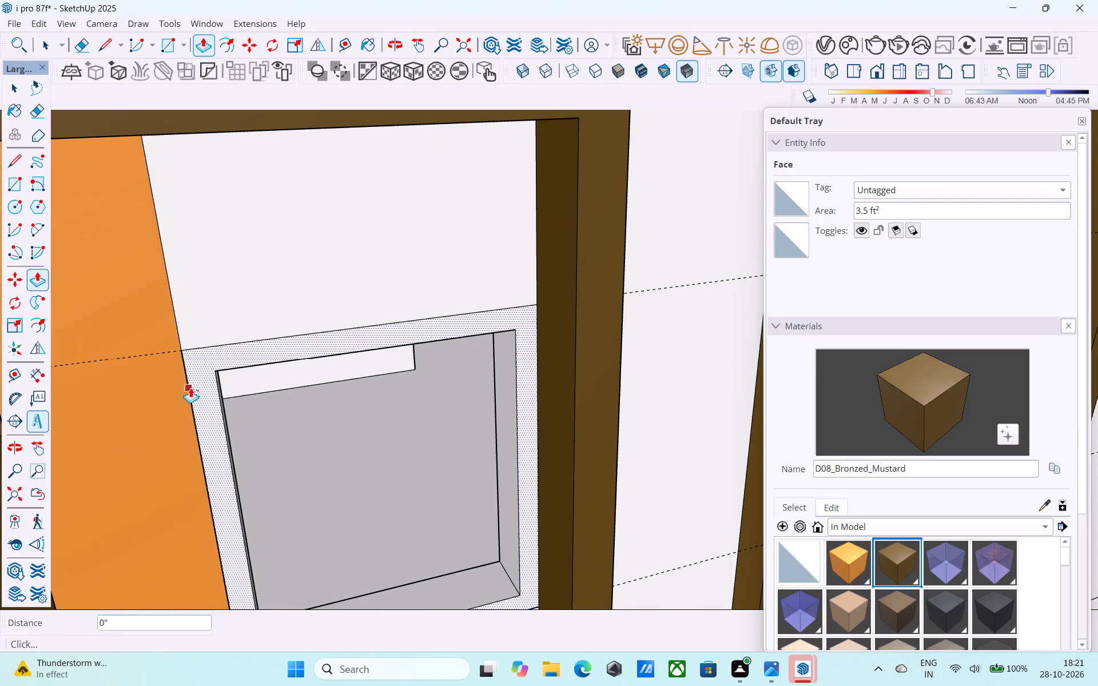
type("6\"")
key("Return")
key("space")
Push the projecting frame of the larger window on the floor below back flush with its white wall.
scroll(204, 338, "down", 2)
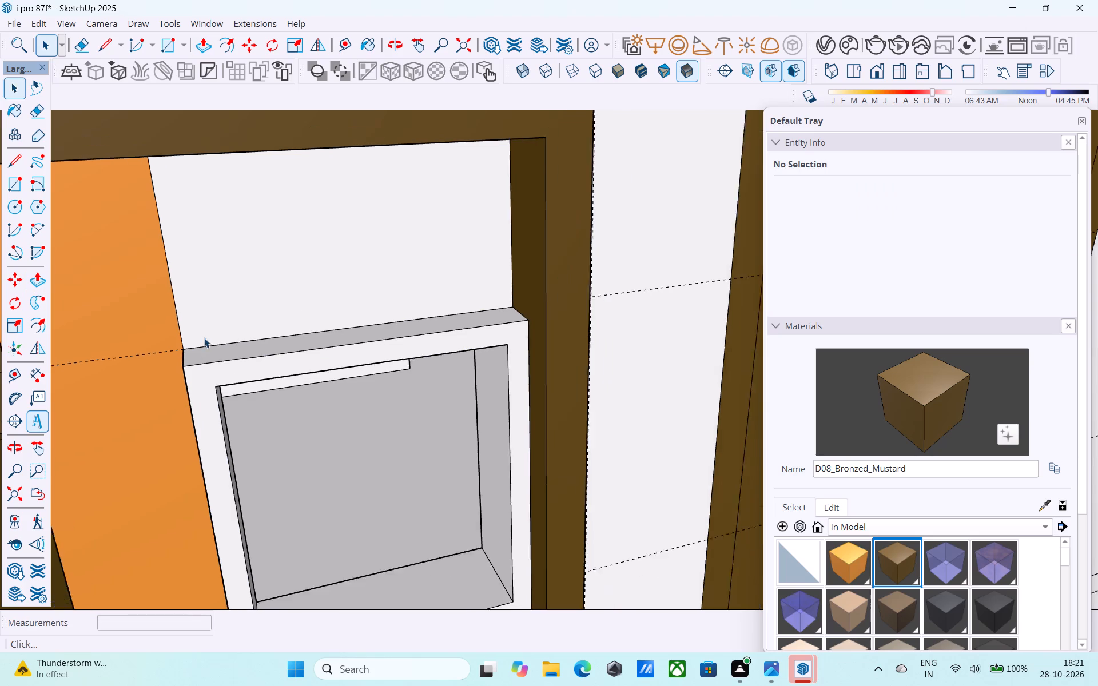
scroll(204, 338, "down", 7)
middle_click_drag(257, 373, 270, 297)
scroll(274, 298, "down", 14)
middle_click_drag(304, 471, 303, 492)
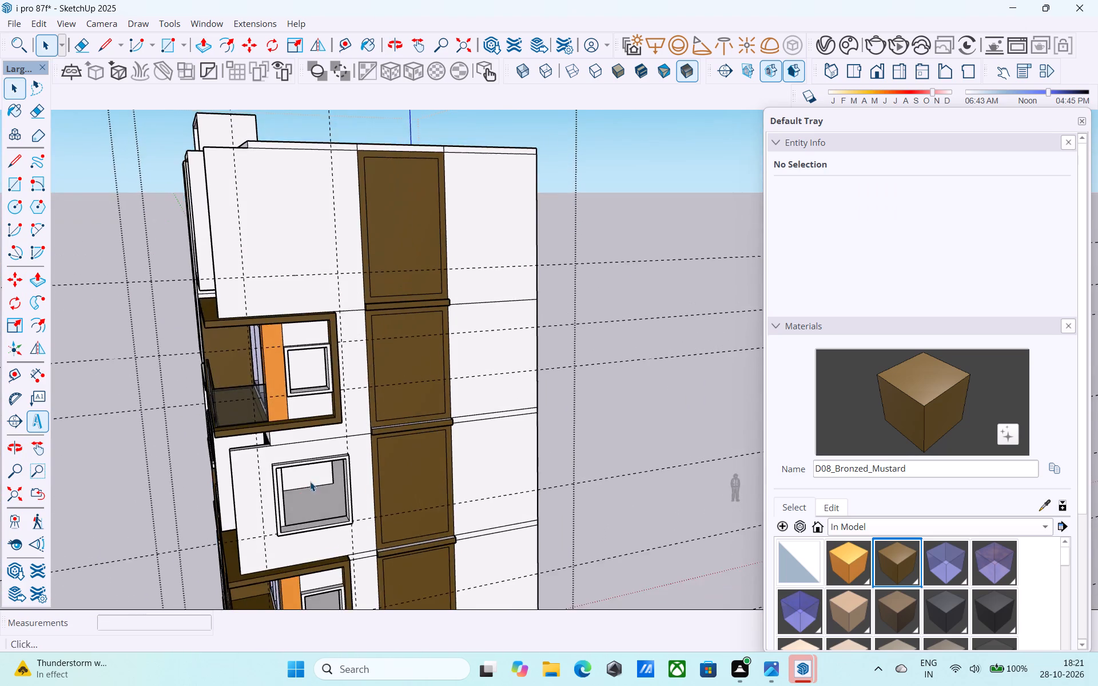
scroll(315, 488, "down", 5)
middle_click_drag(320, 492, 360, 441)
scroll(357, 437, "up", 5)
middle_click_drag(350, 426, 343, 428)
scroll(349, 431, "up", 4)
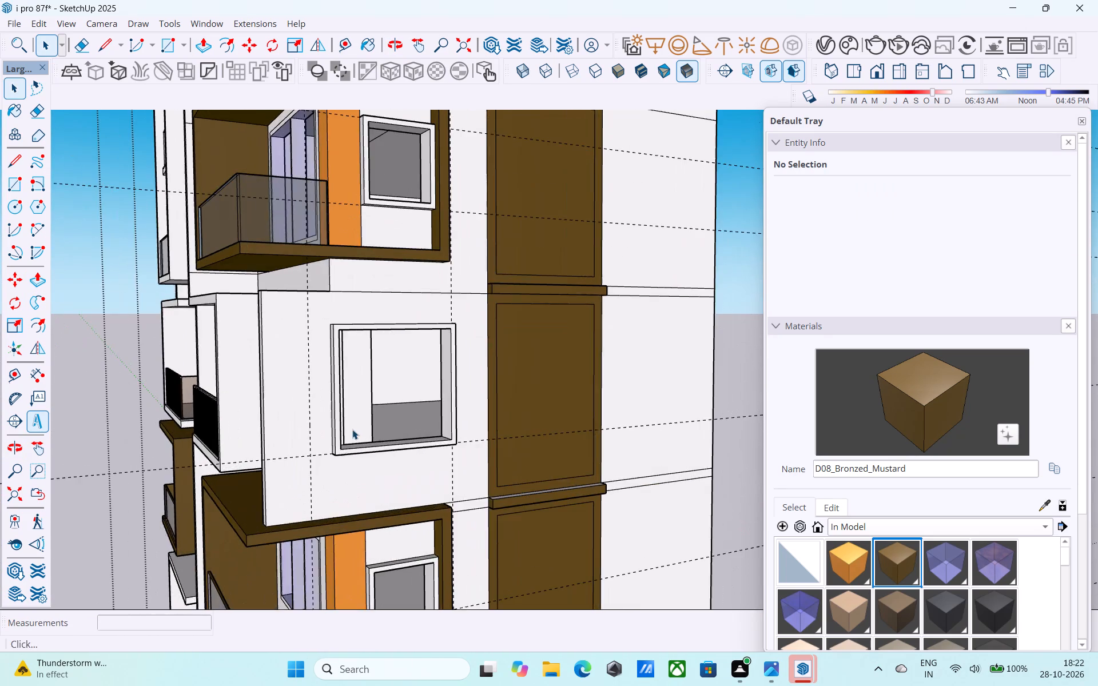
middle_click_drag(356, 437, 408, 456)
scroll(356, 483, "down", 5)
scroll(313, 518, "down", 4)
middle_click_drag(310, 530, 335, 550)
scroll(357, 551, "up", 2)
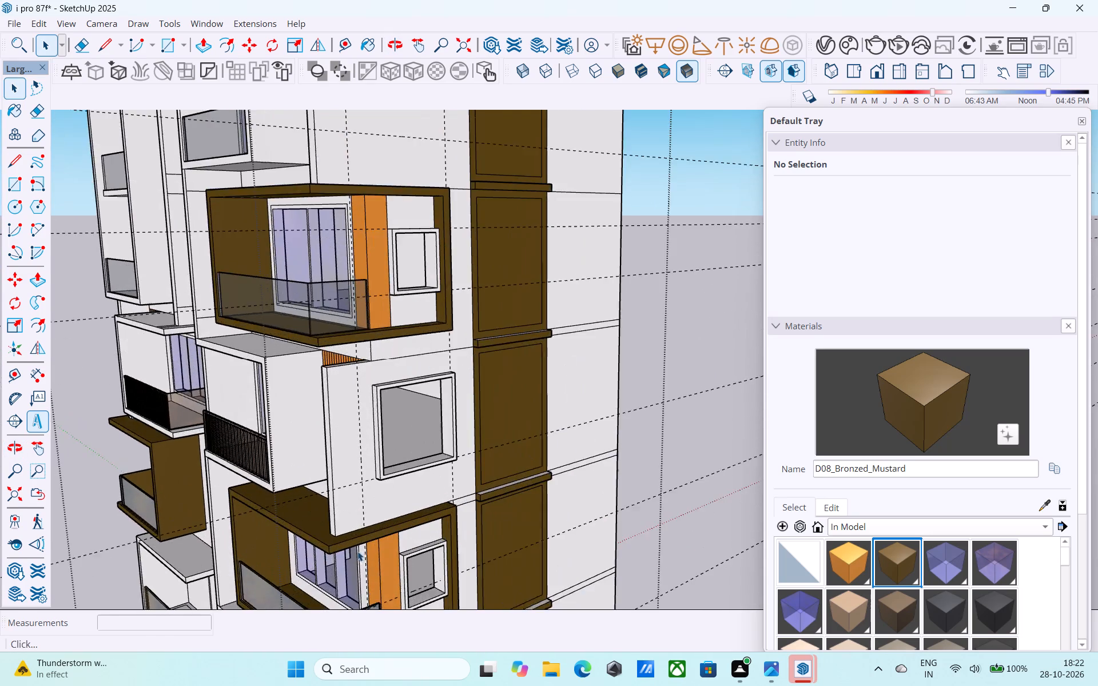
scroll(357, 551, "up", 12)
middle_click_drag(367, 468, 277, 474)
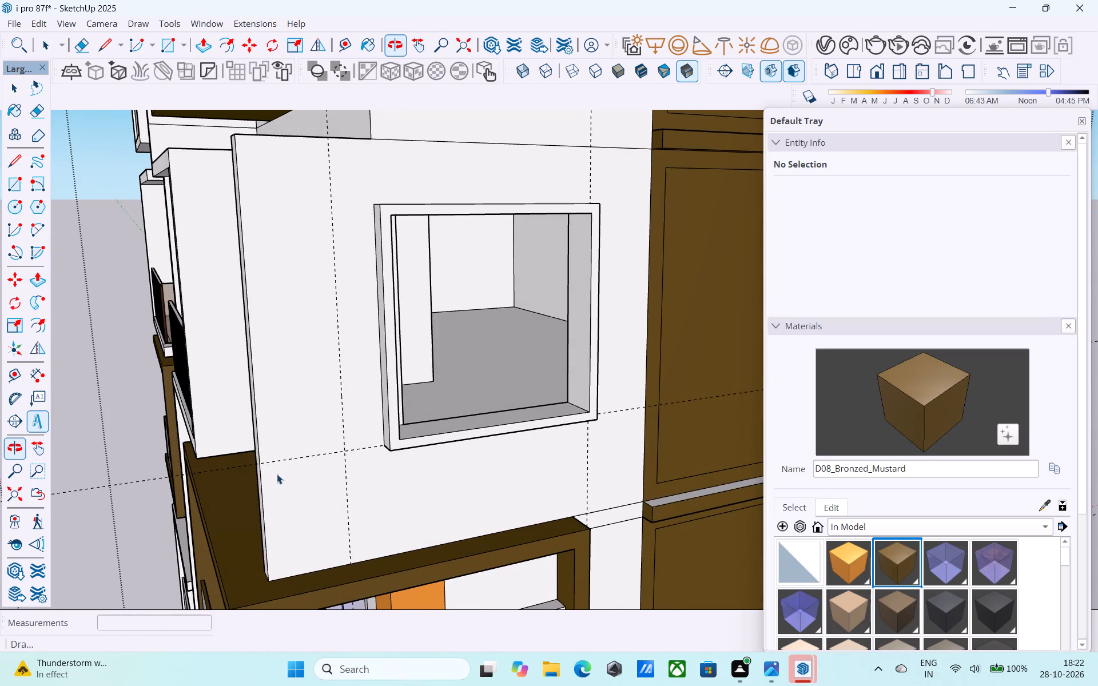
scroll(390, 438, "up", 4)
left_click(396, 438)
scroll(396, 438, "up", 2)
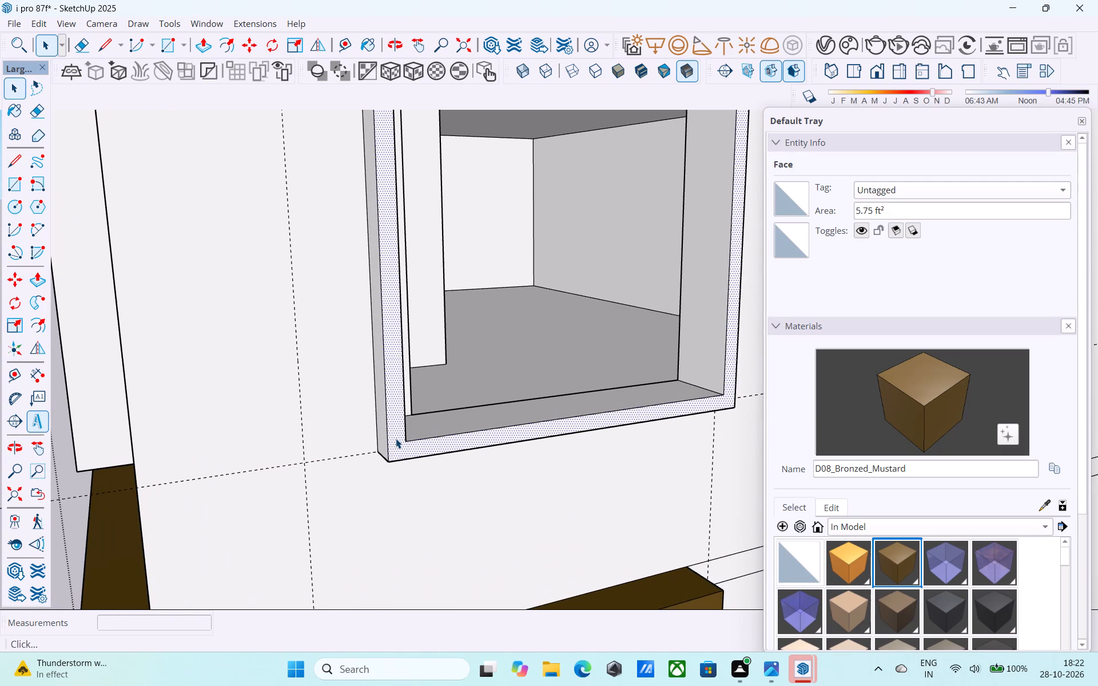
key("p")
left_click(396, 438)
left_click(341, 407)
key("space")
Copy the flush window frame face up to the top floor's white wall, using the walls' matching bottom corners as reference points.
left_click(388, 439)
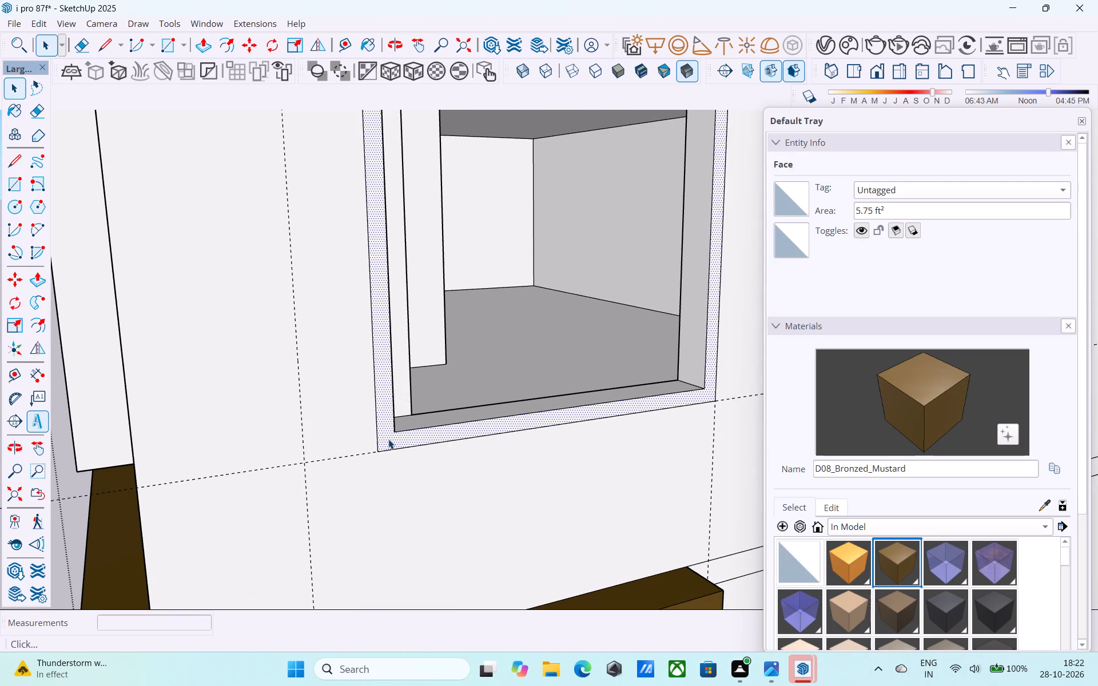
key("m")
scroll(385, 433, "down", 6)
scroll(270, 581, "up", 5)
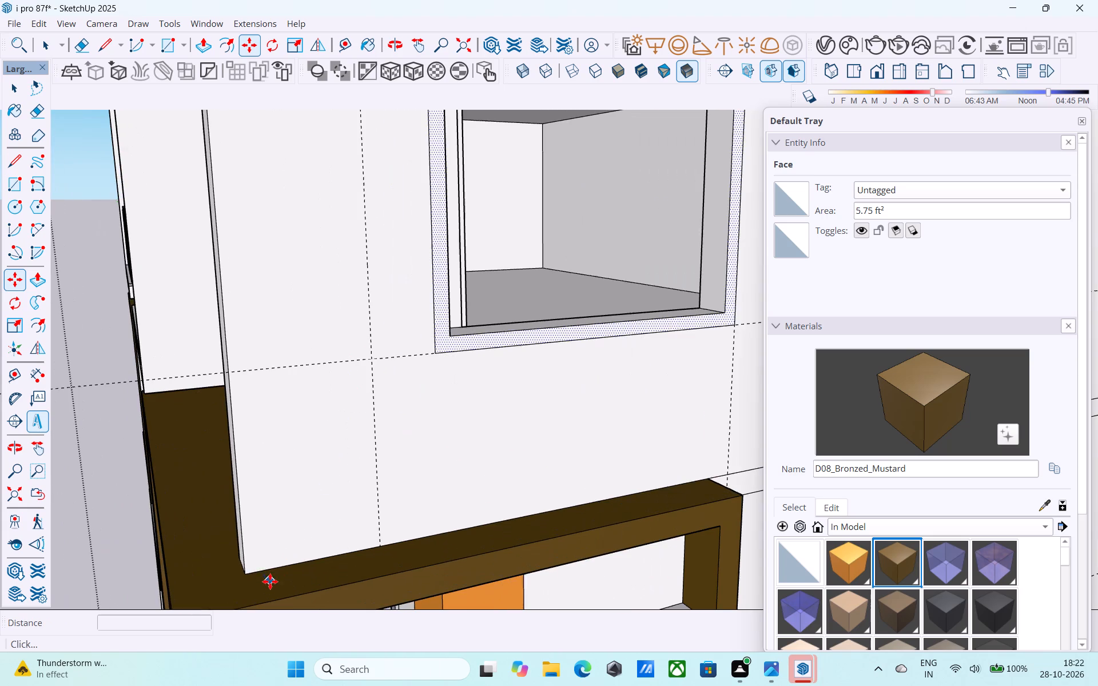
left_click(251, 573)
scroll(281, 429, "down", 10)
middle_click_drag(281, 427, 330, 645)
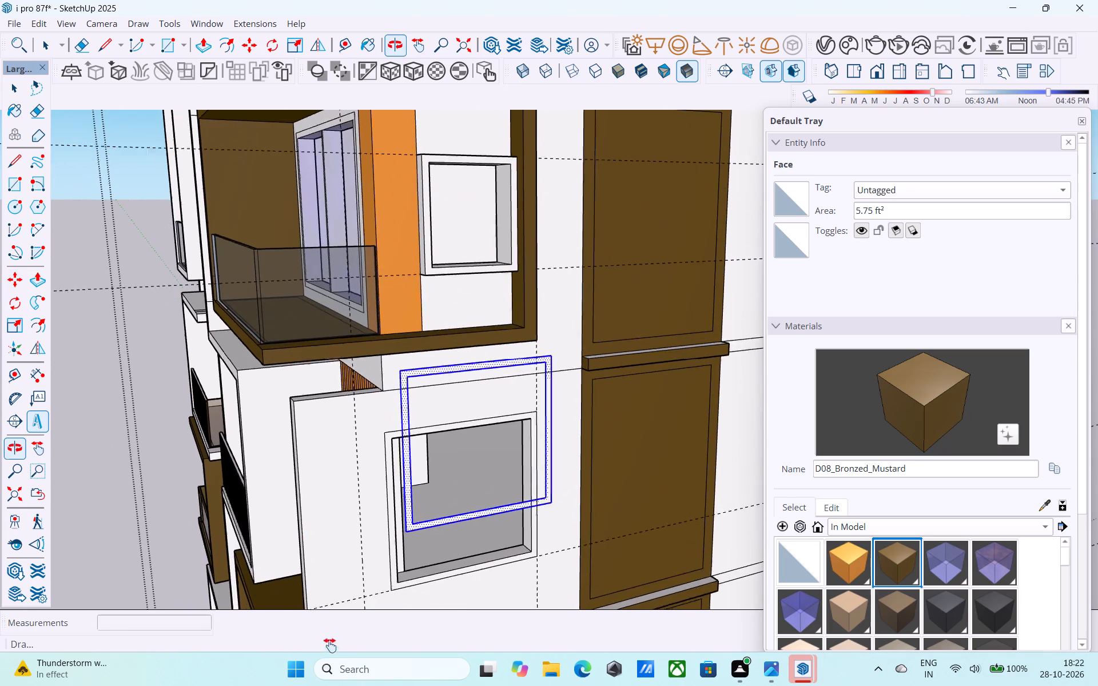
middle_click_drag(330, 645, 333, 653)
scroll(312, 421, "down", 6)
middle_click_drag(313, 436, 367, 634, "shift")
scroll(323, 424, "up", 2)
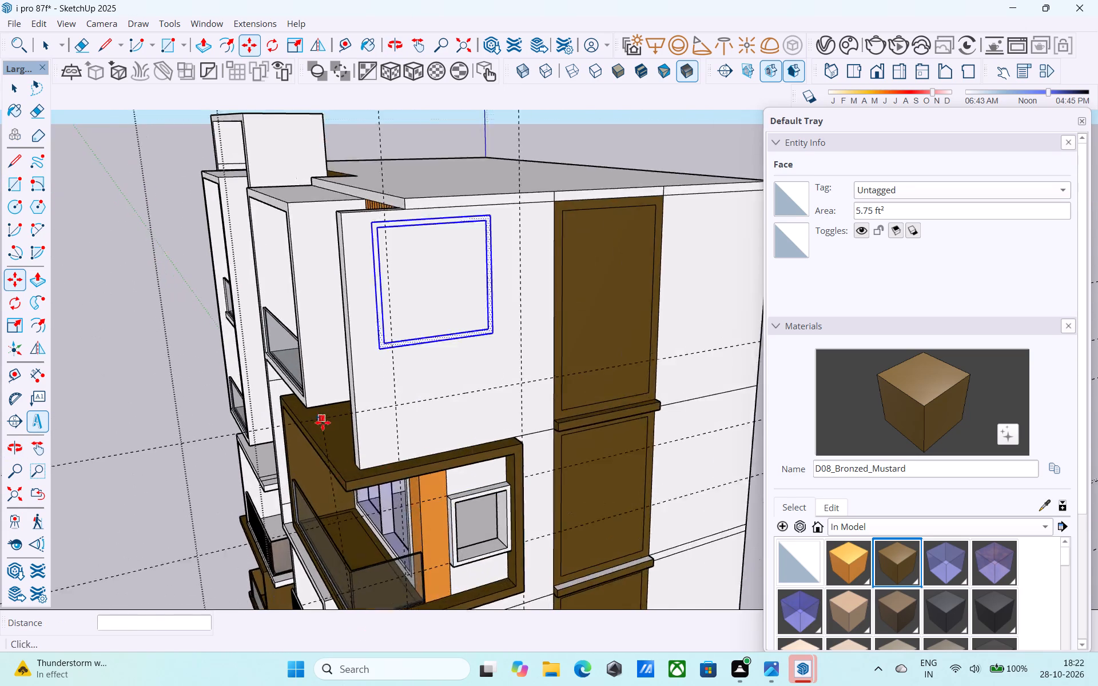
scroll(323, 422, "up", 8)
left_click(398, 514)
Draw a 5' 6" by 5' 6" rectangle over the inside of the copied frame on the top floor's wall.
scroll(338, 511, "down", 14)
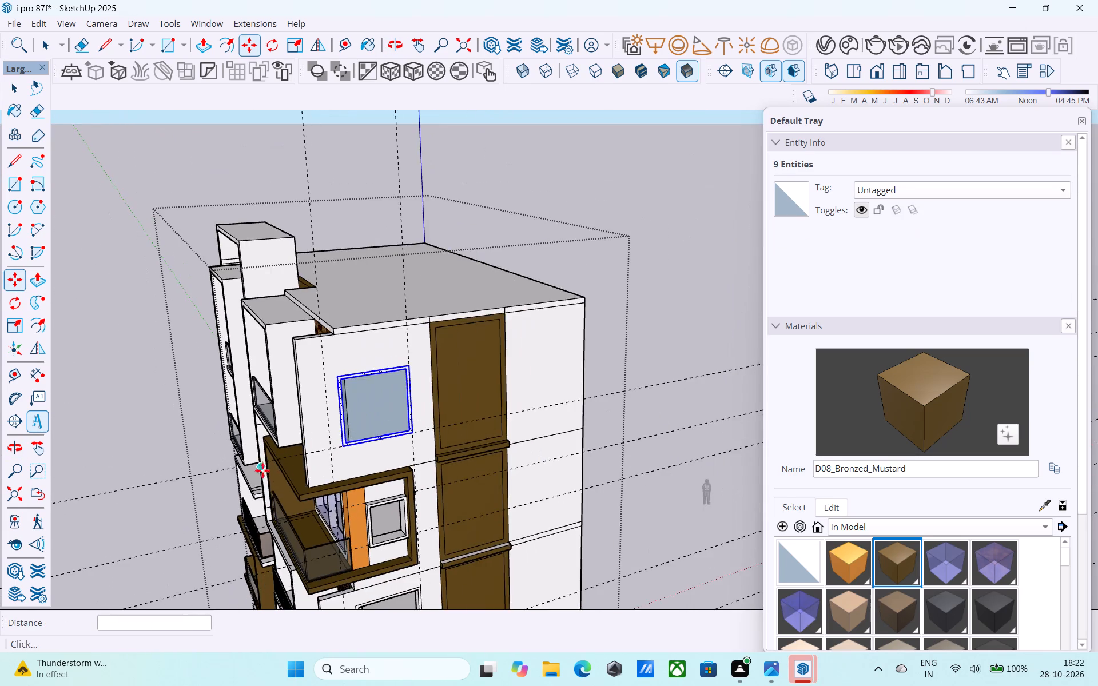
scroll(353, 434, "down", 5)
middle_click_drag(352, 465, 316, 415)
key("space")
scroll(319, 403, "up", 5)
key("r")
scroll(341, 342, "up", 2)
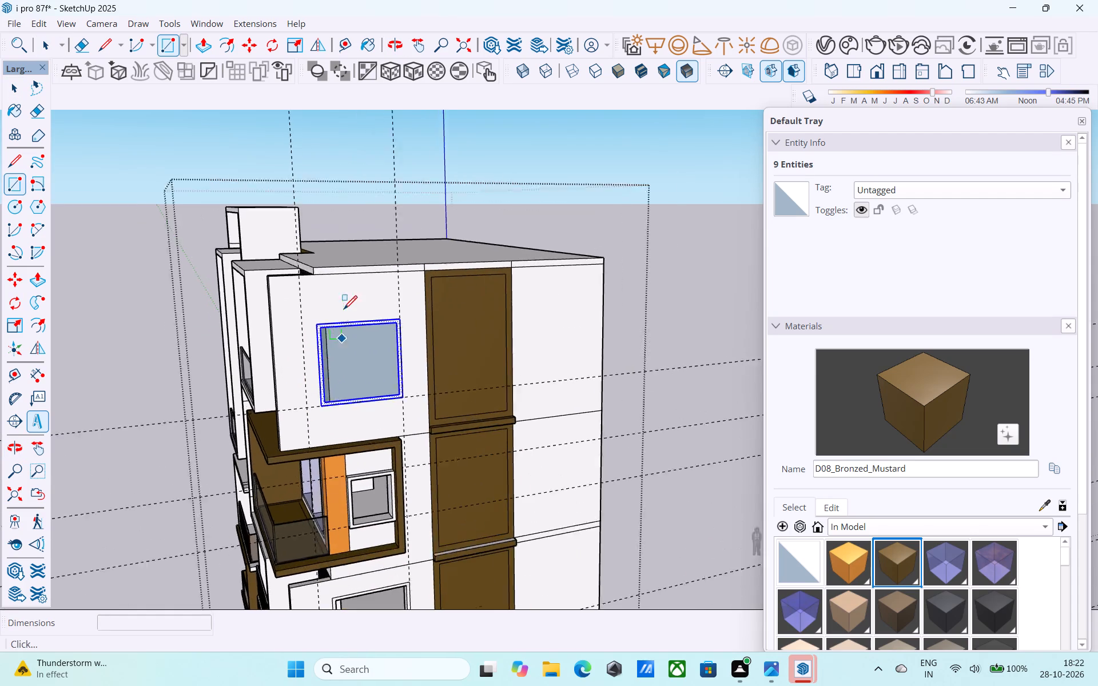
scroll(344, 310, "up", 13)
left_click(303, 349)
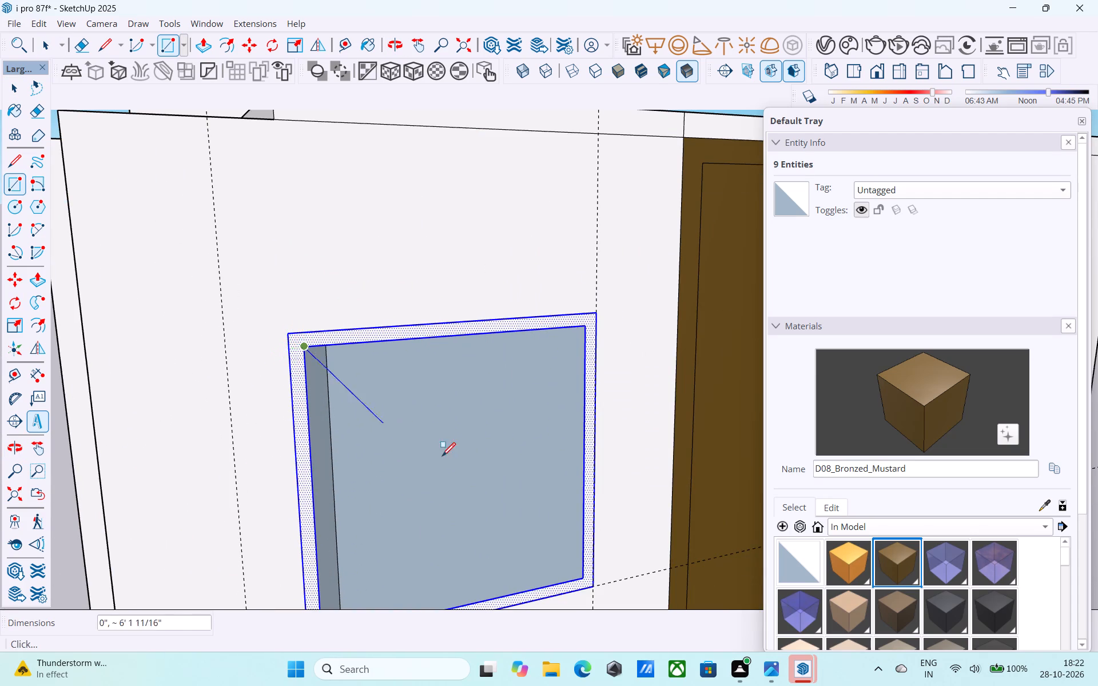
scroll(466, 470, "down", 5)
left_click(541, 533)
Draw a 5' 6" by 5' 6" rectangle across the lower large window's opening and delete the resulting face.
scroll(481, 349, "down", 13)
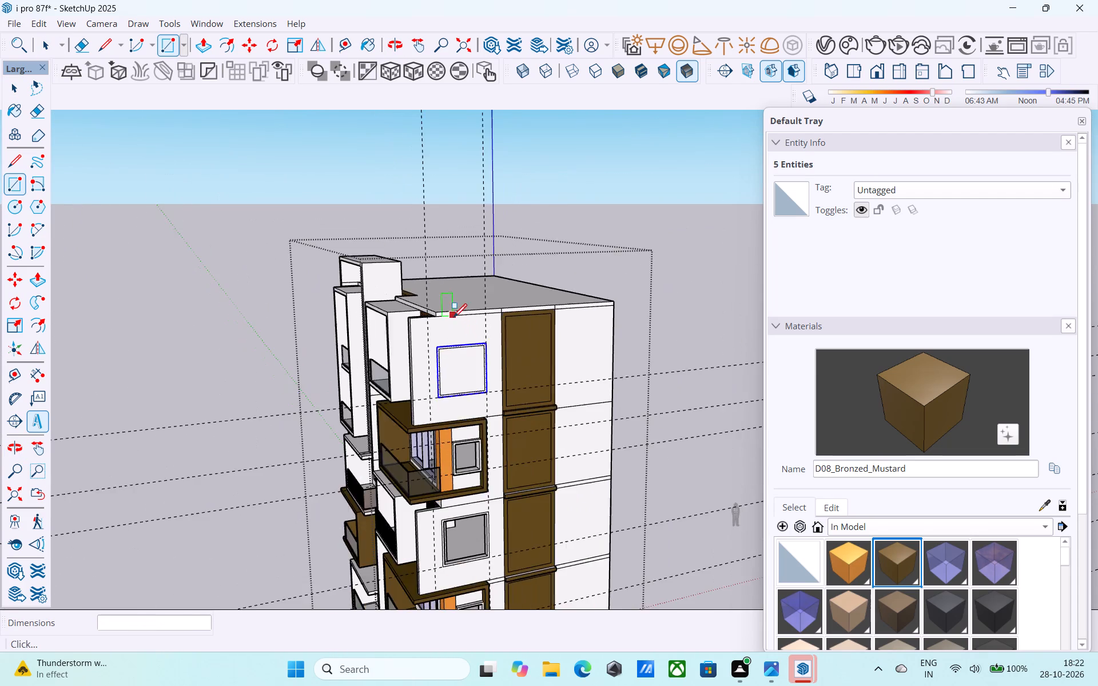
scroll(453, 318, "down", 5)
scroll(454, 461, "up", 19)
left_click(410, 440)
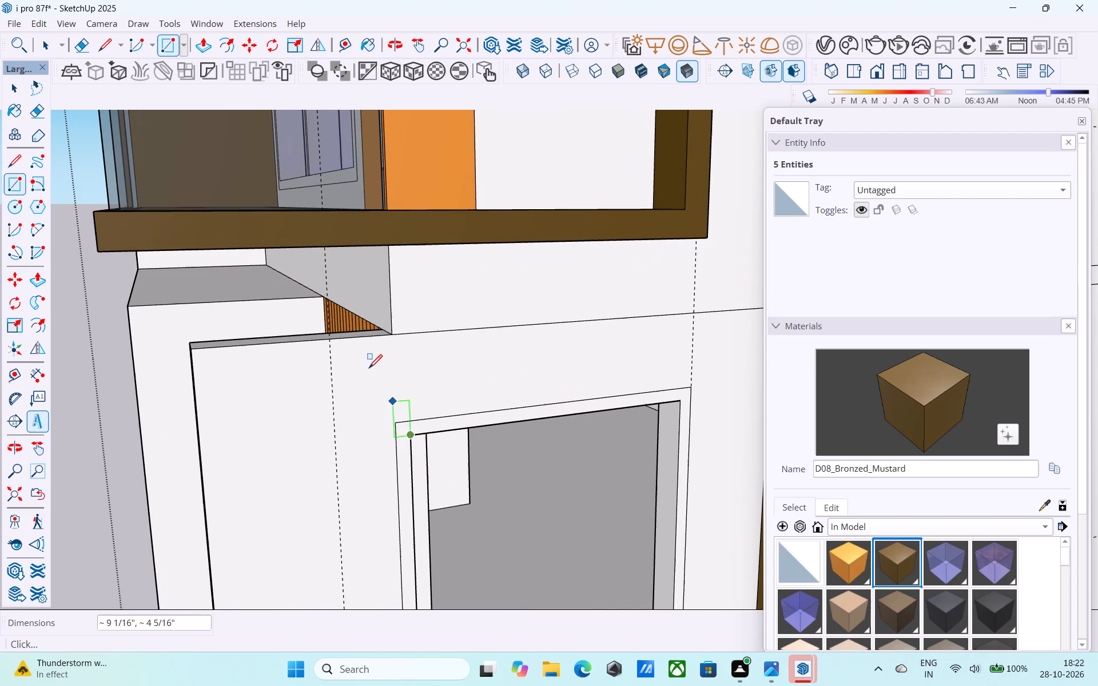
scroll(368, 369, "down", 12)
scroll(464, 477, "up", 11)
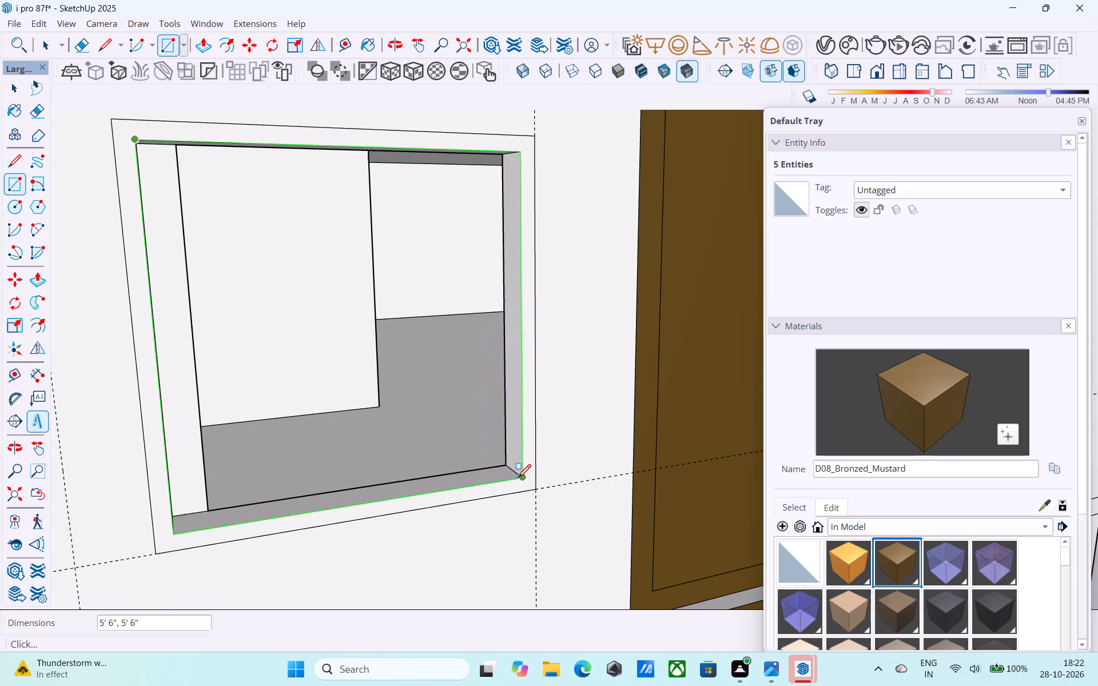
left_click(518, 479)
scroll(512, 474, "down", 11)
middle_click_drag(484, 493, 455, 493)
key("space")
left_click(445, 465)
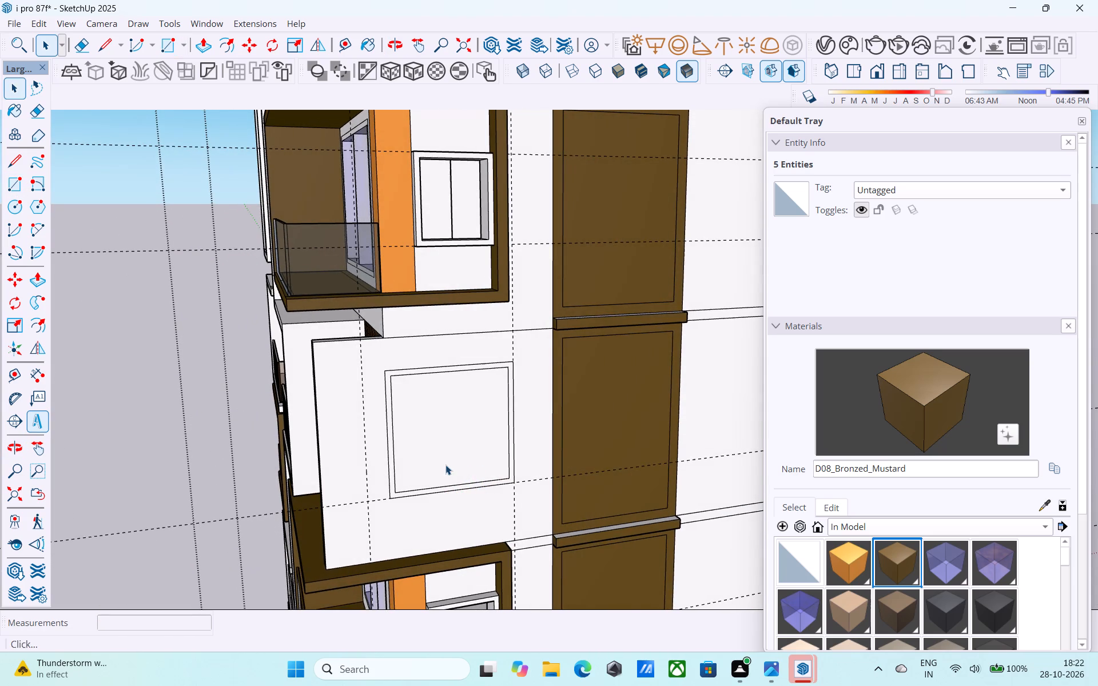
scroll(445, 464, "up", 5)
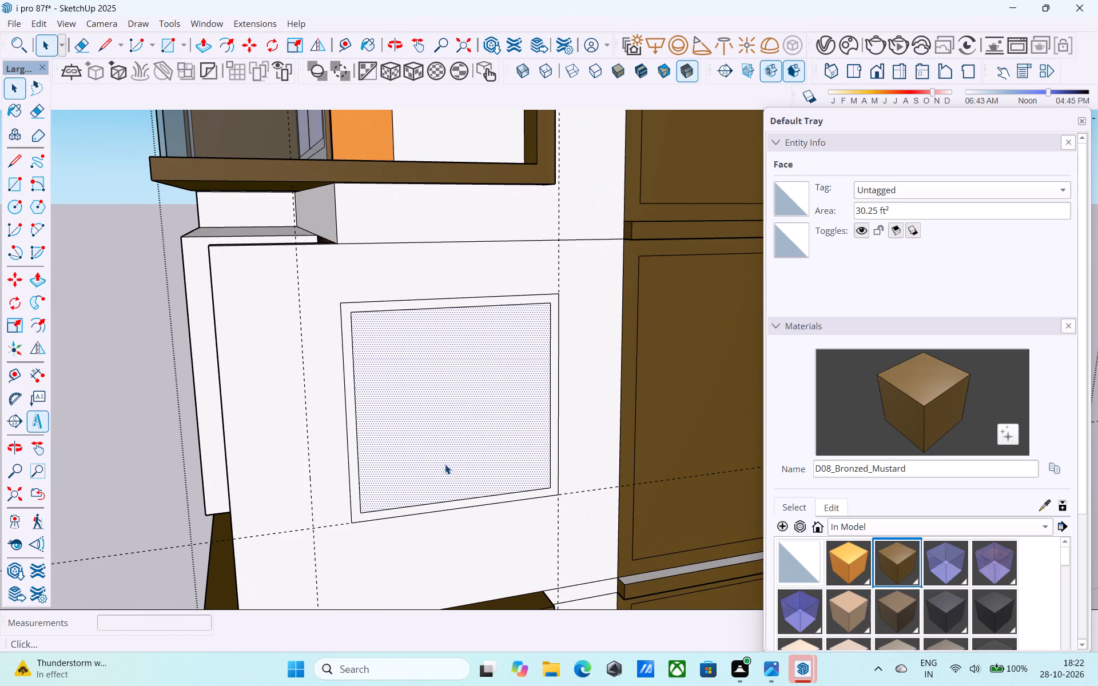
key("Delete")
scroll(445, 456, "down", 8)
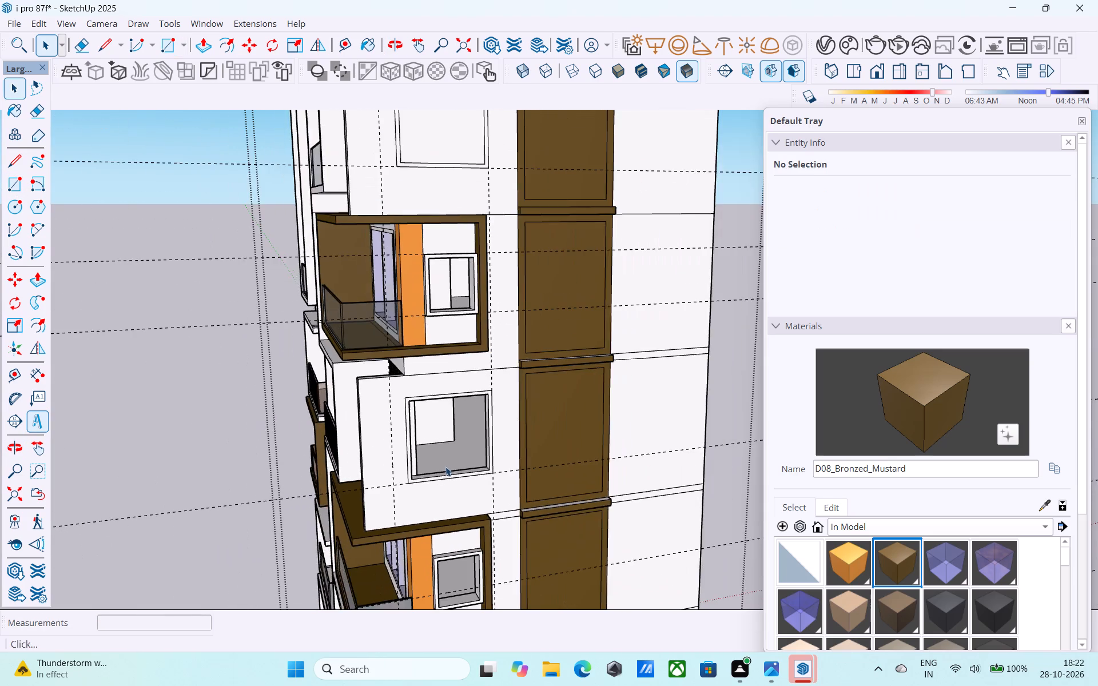
Push the top-floor window's inner face 9" into the wall and delete the recessed back face to open it.
middle_click_drag(445, 466, 297, 444)
middle_click_drag(323, 409, 403, 518, "shift")
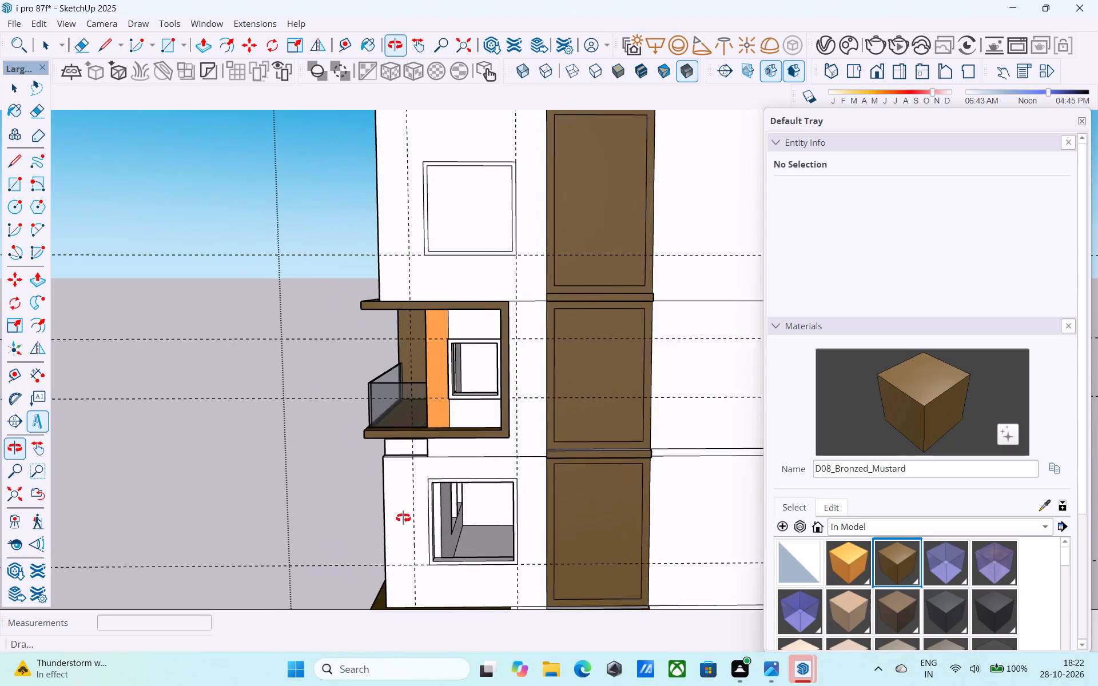
middle_click_drag(403, 518, 404, 519, "shift")
middle_click_drag(462, 394, 485, 573, "shift")
scroll(499, 383, "up", 4)
left_click(498, 383)
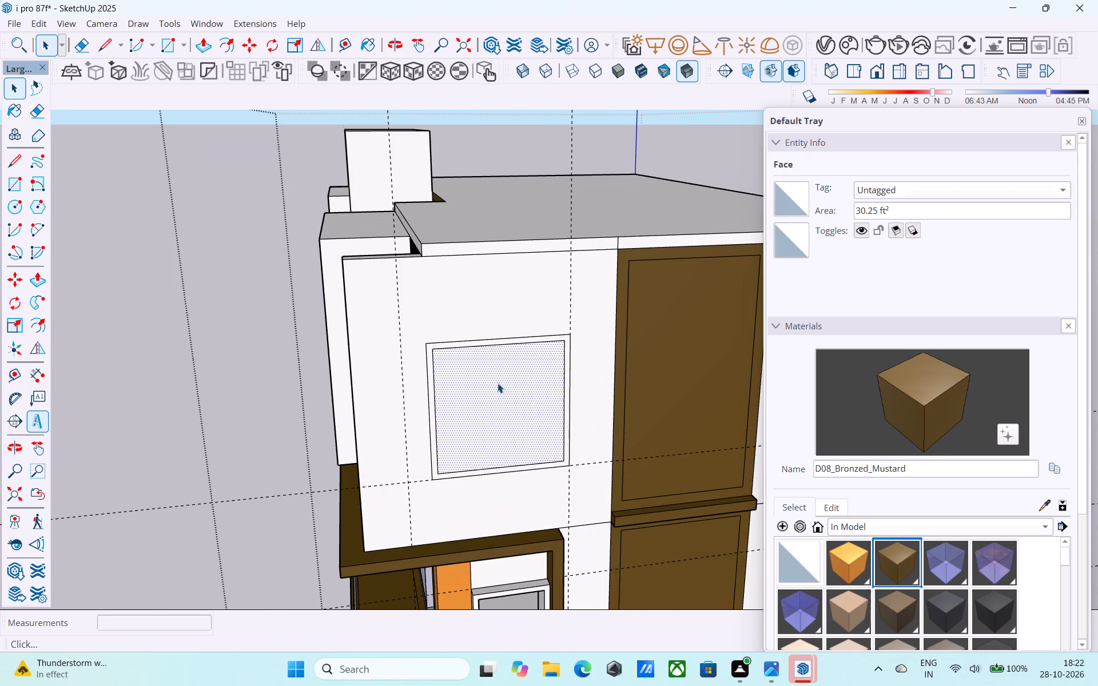
scroll(498, 383, "up", 3)
key("p")
left_click(495, 382)
left_click(474, 363)
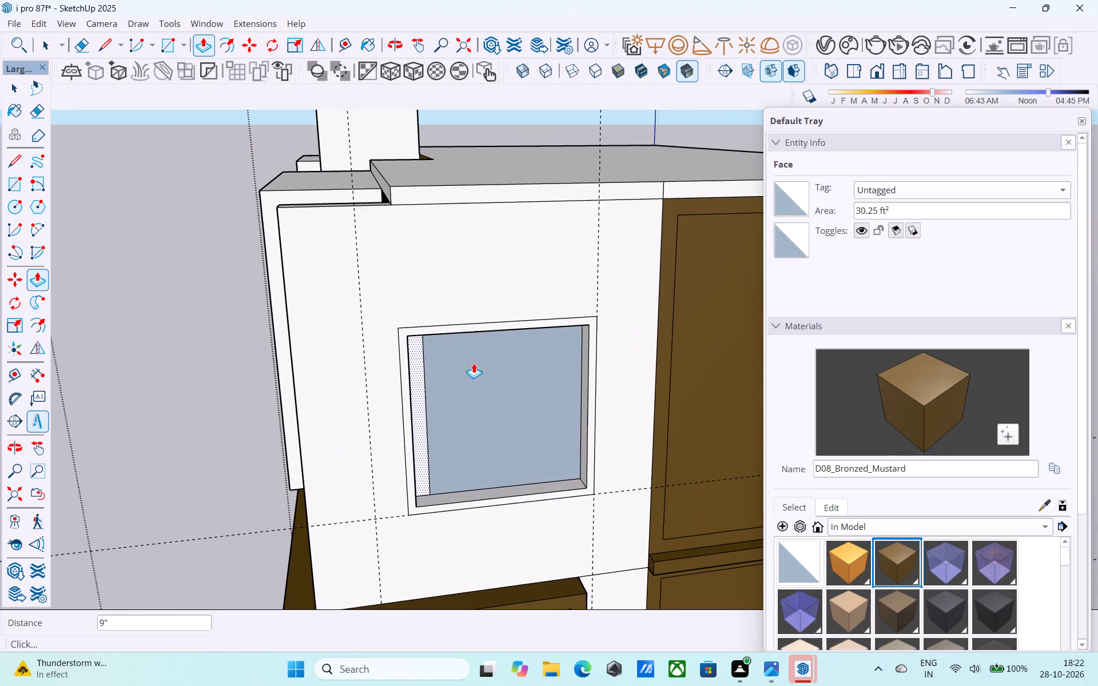
key("space")
left_click(474, 363)
key("Delete")
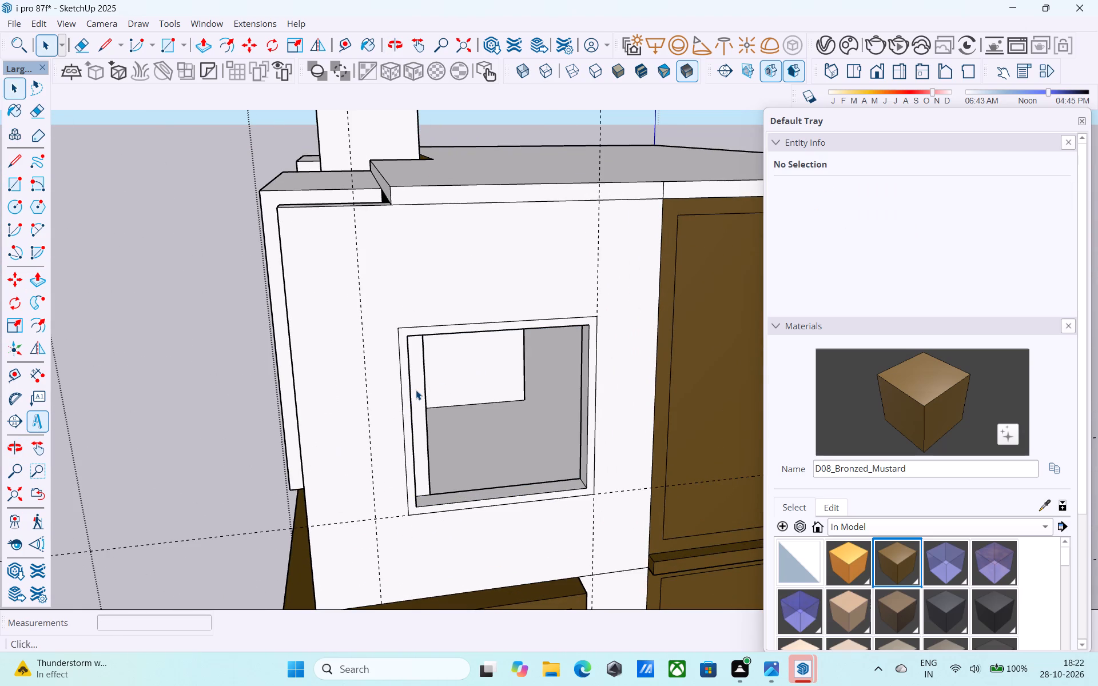
Examine the window openings and frames on the upper floors' side wall from several angles.
middle_click_drag(419, 393, 324, 378)
scroll(337, 381, "down", 9)
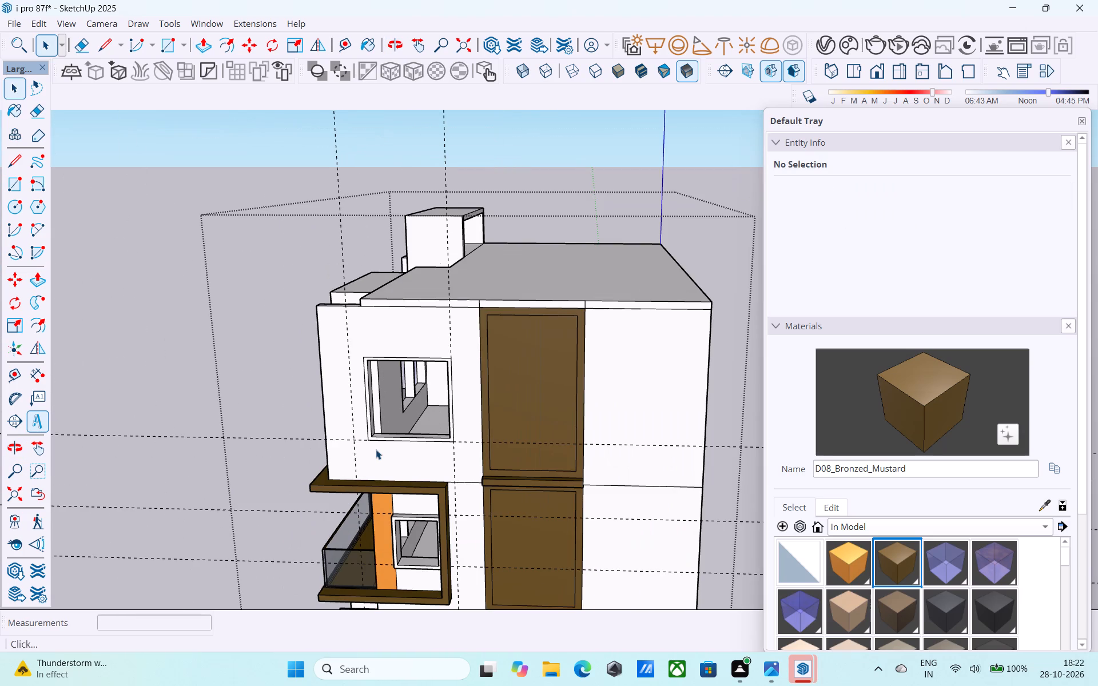
middle_click_drag(401, 550, 444, 446)
scroll(456, 464, "up", 6)
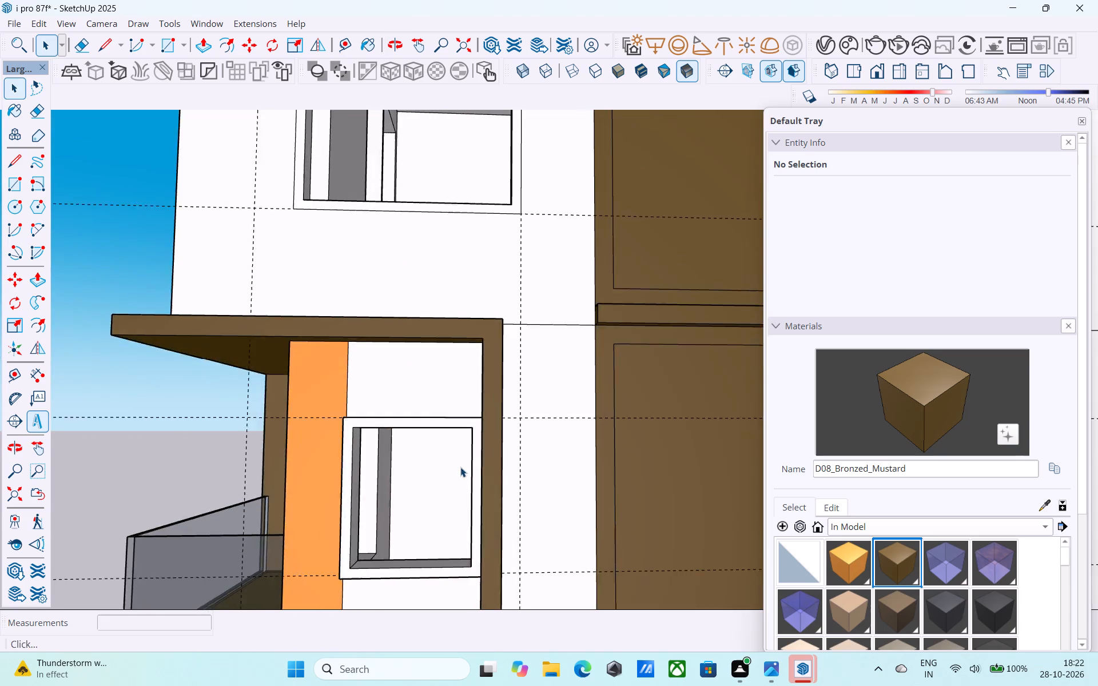
scroll(460, 467, "down", 7)
middle_click_drag(432, 420, 455, 353)
scroll(455, 348, "down", 6)
middle_click_drag(458, 383, 475, 444)
scroll(476, 350, "down", 2)
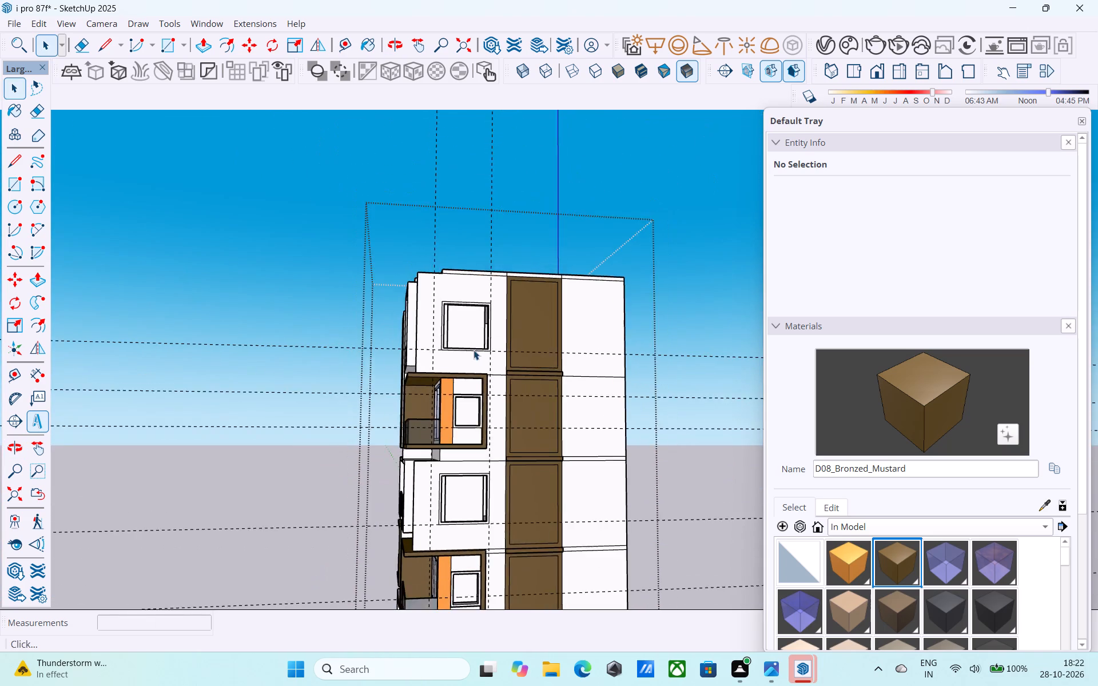
Examine the building's side windows and front balconies on all floors from several angles.
scroll(474, 350, "down", 3)
scroll(452, 512, "up", 3)
scroll(466, 508, "down", 2)
middle_click_drag(498, 512, 590, 525)
scroll(420, 398, "down", 3)
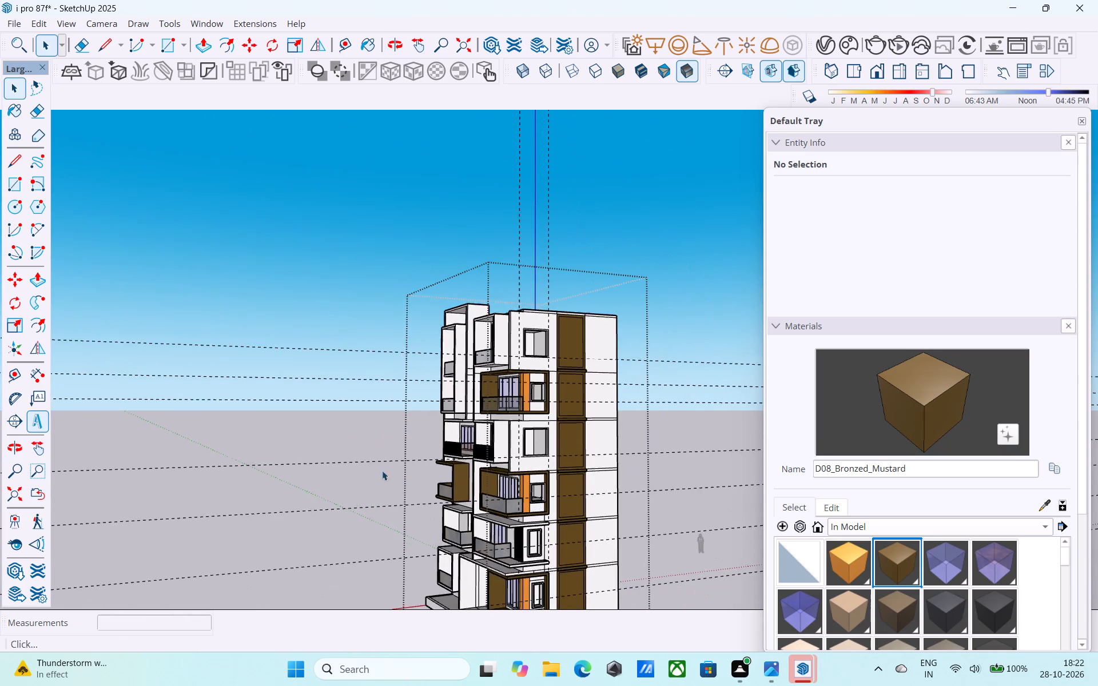
scroll(343, 402, "down", 6)
middle_click_drag(364, 411, 606, 458)
scroll(614, 456, "up", 5)
scroll(645, 473, "down", 4)
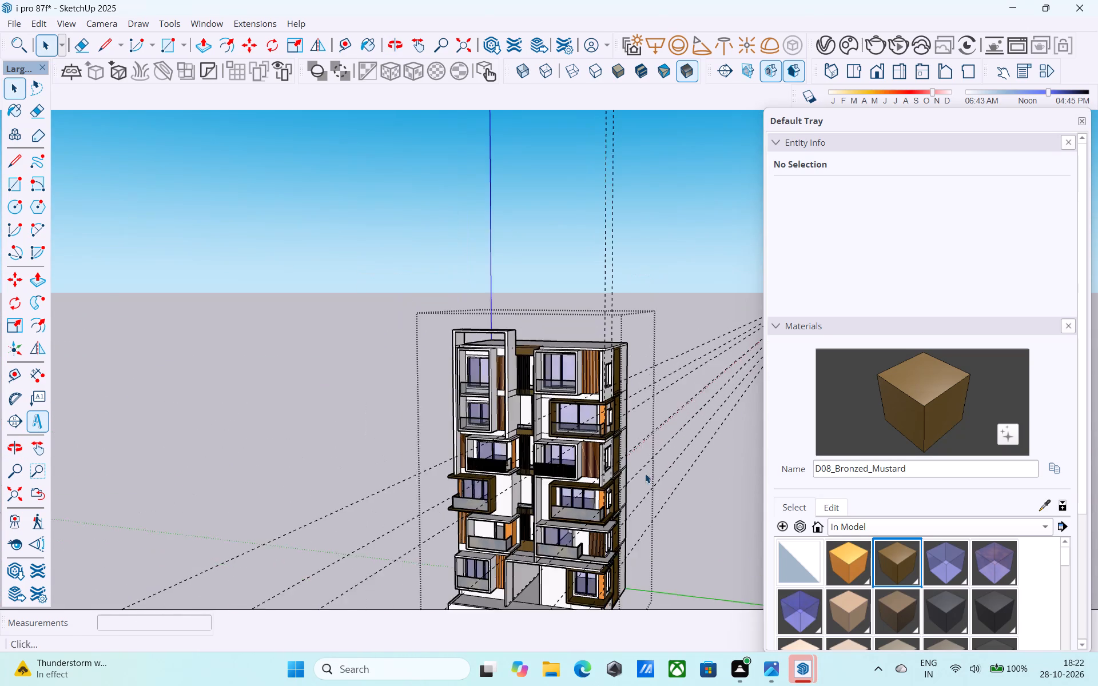
middle_click_drag(639, 473, 554, 390)
scroll(554, 392, "up", 7)
middle_click_drag(511, 468, 507, 361, "shift")
scroll(510, 361, "down", 3)
middle_click_drag(511, 365, 506, 413)
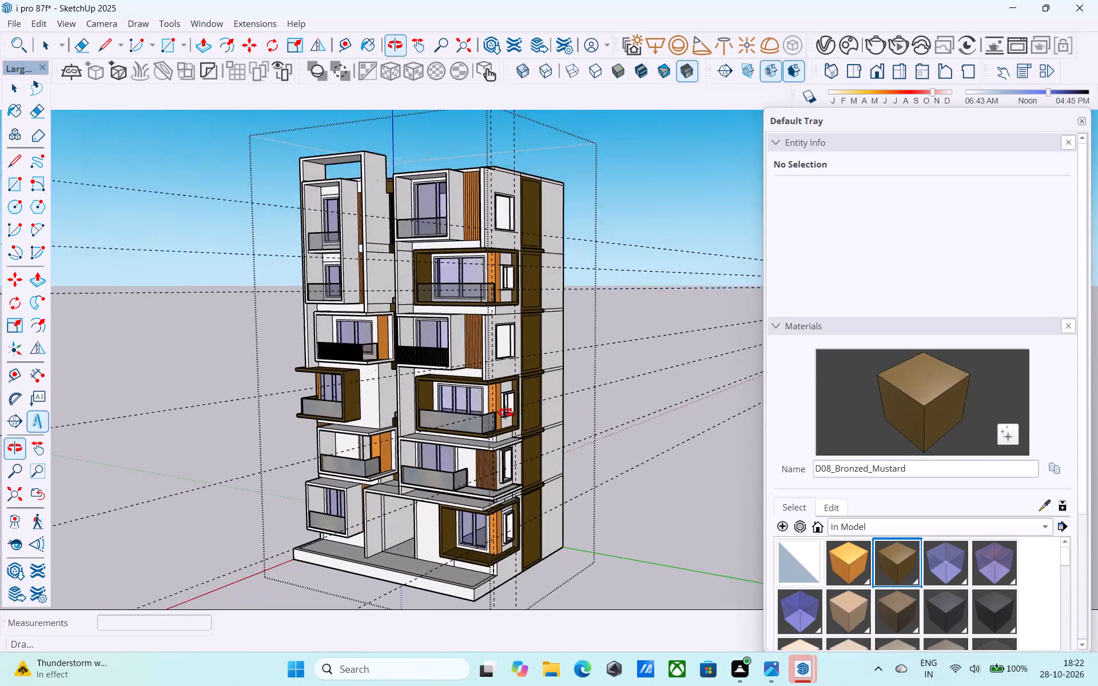
middle_click_drag(506, 413, 547, 437)
scroll(536, 431, "up", 4)
middle_click_drag(548, 444, 317, 460, "shift")
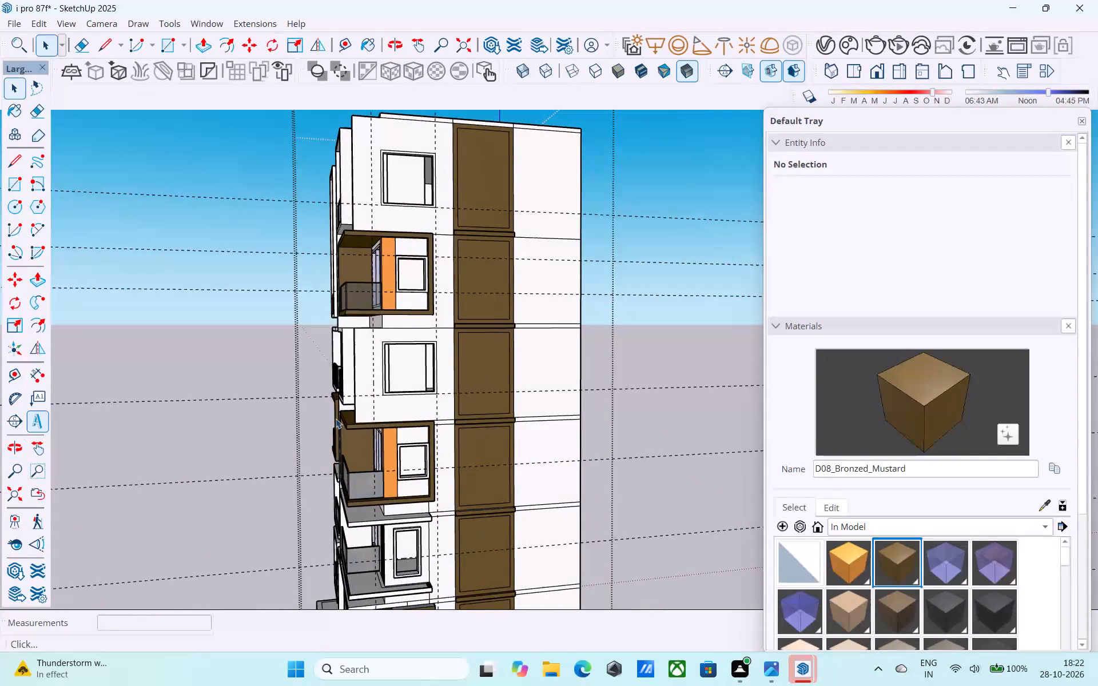
middle_click_drag(336, 418, 309, 310, "shift")
scroll(333, 396, "up", 9)
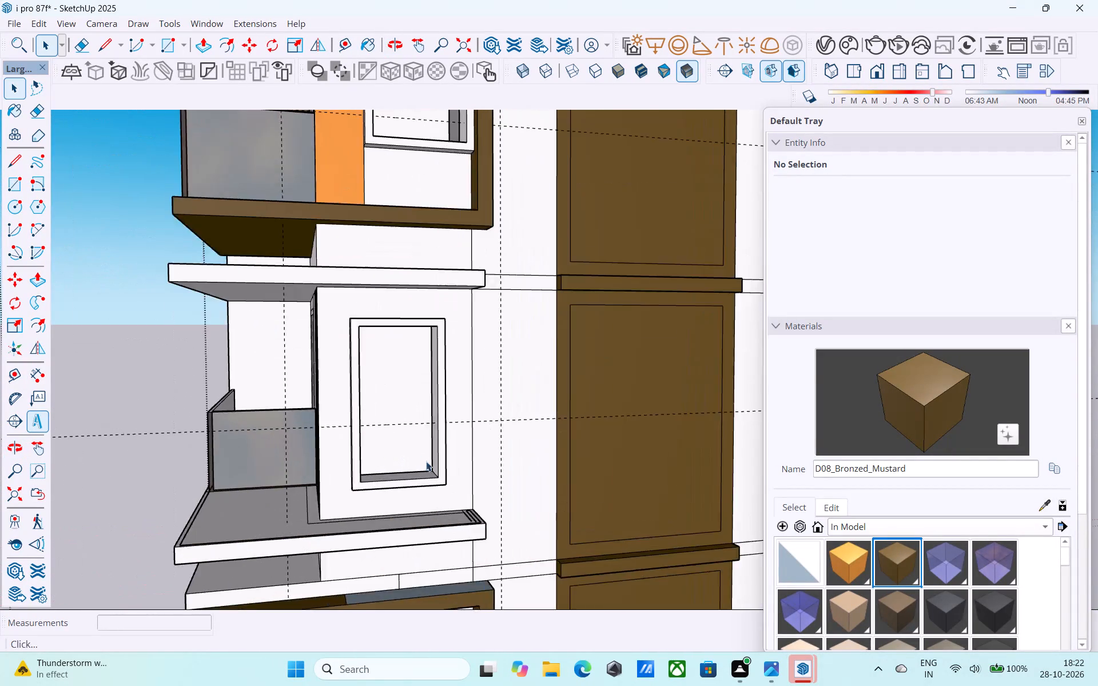
middle_click_drag(424, 461, 385, 447)
scroll(384, 440, "down", 4)
middle_click_drag(376, 453, 418, 409)
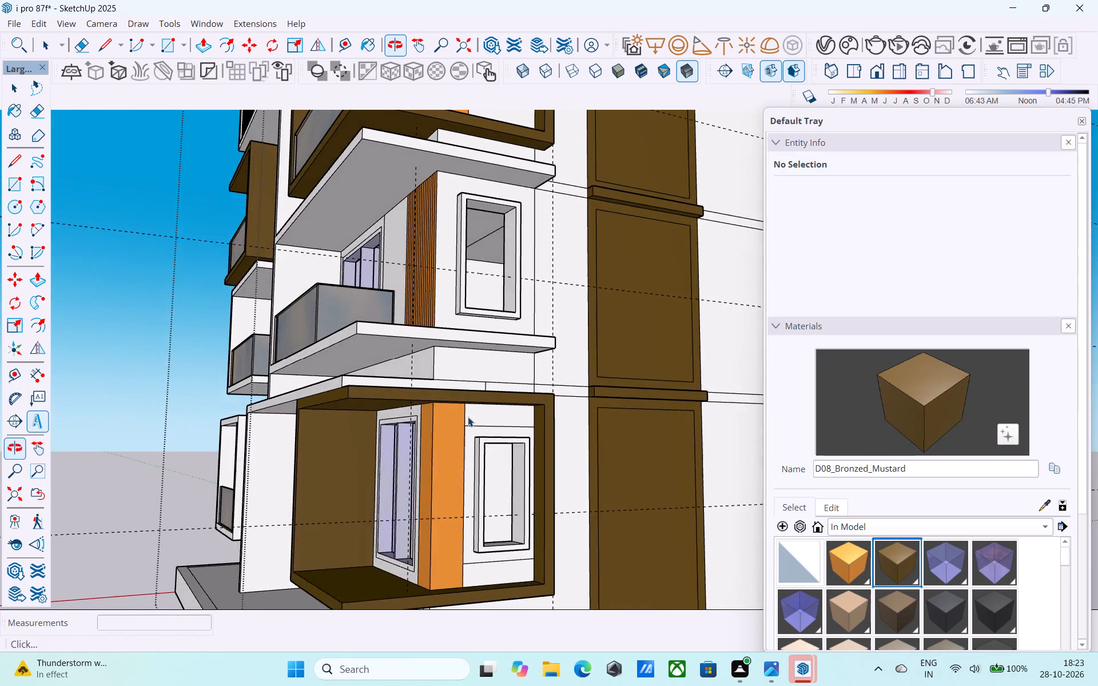
scroll(476, 435, "down", 2)
middle_click_drag(467, 442, 402, 440, "shift")
scroll(402, 440, "down", 4)
scroll(403, 441, "up", 1)
middle_click_drag(403, 441, 425, 520)
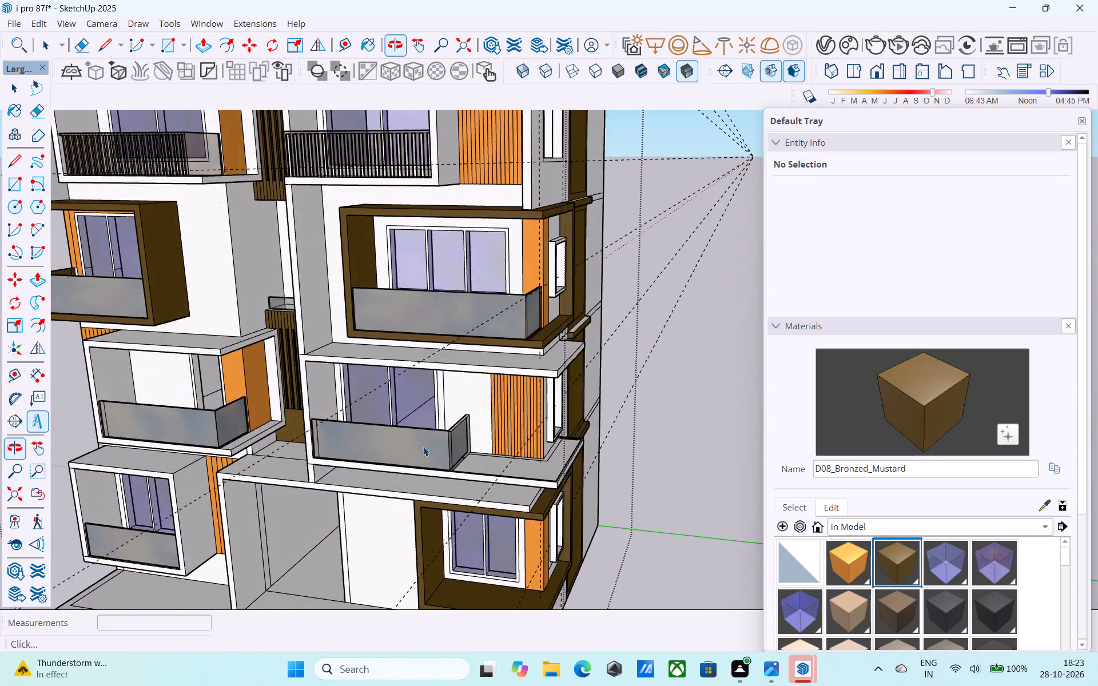
scroll(423, 446, "down", 4)
middle_click_drag(424, 450, 441, 634)
middle_click_drag(485, 421, 450, 385)
Save the model.
key("ctrl+s")
Pull the frame face around the top floor's large side window outward by 6".
scroll(450, 387, "down", 3)
middle_click_drag(450, 387, 427, 406)
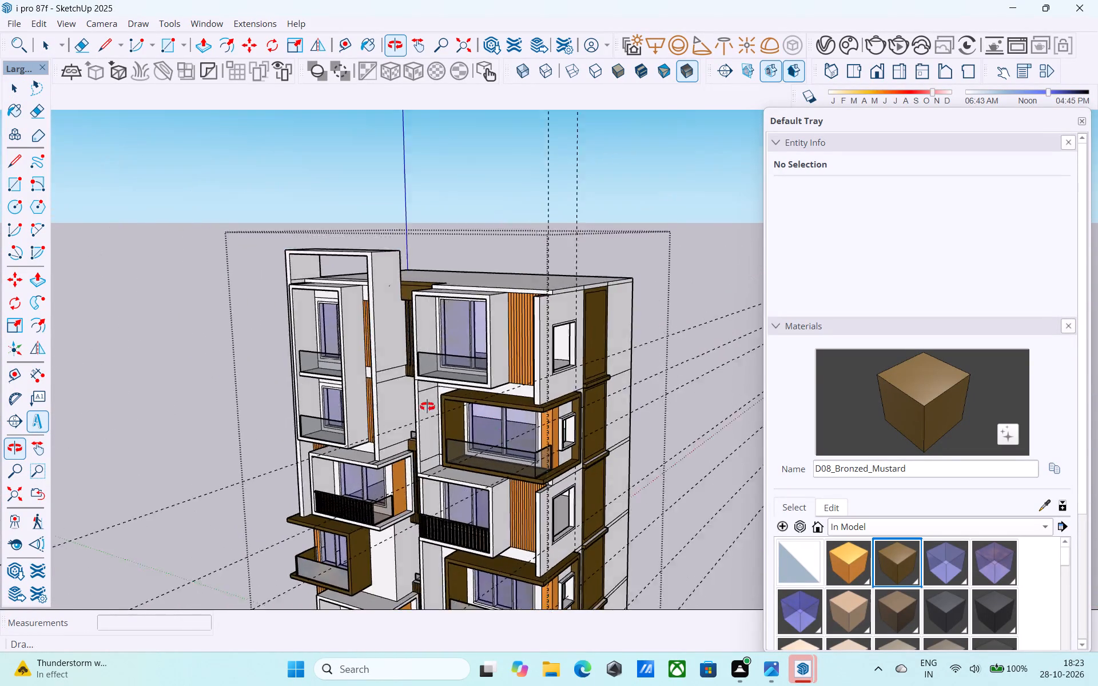
middle_click_drag(427, 406, 170, 400)
scroll(364, 334, "up", 13)
middle_click_drag(548, 337, 494, 358, "shift")
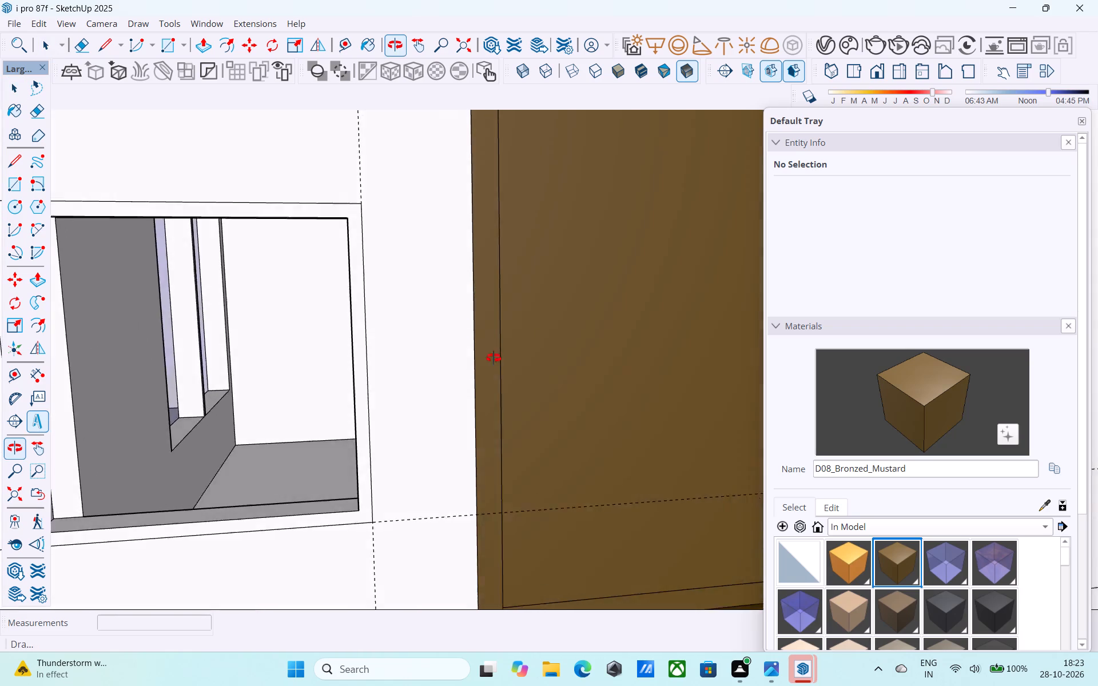
middle_click_drag(494, 358, 628, 409, "shift")
middle_click_drag(581, 419, 598, 433, "shift")
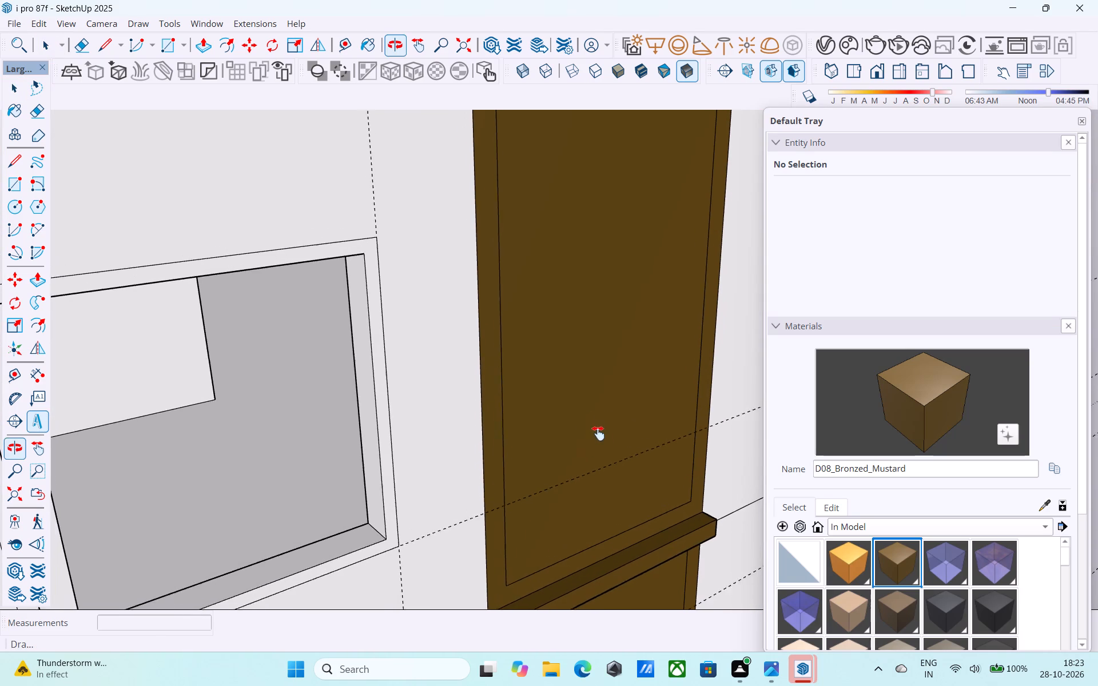
middle_click_drag(598, 433, 602, 436, "shift")
left_click(259, 277)
key("p")
left_click(259, 277)
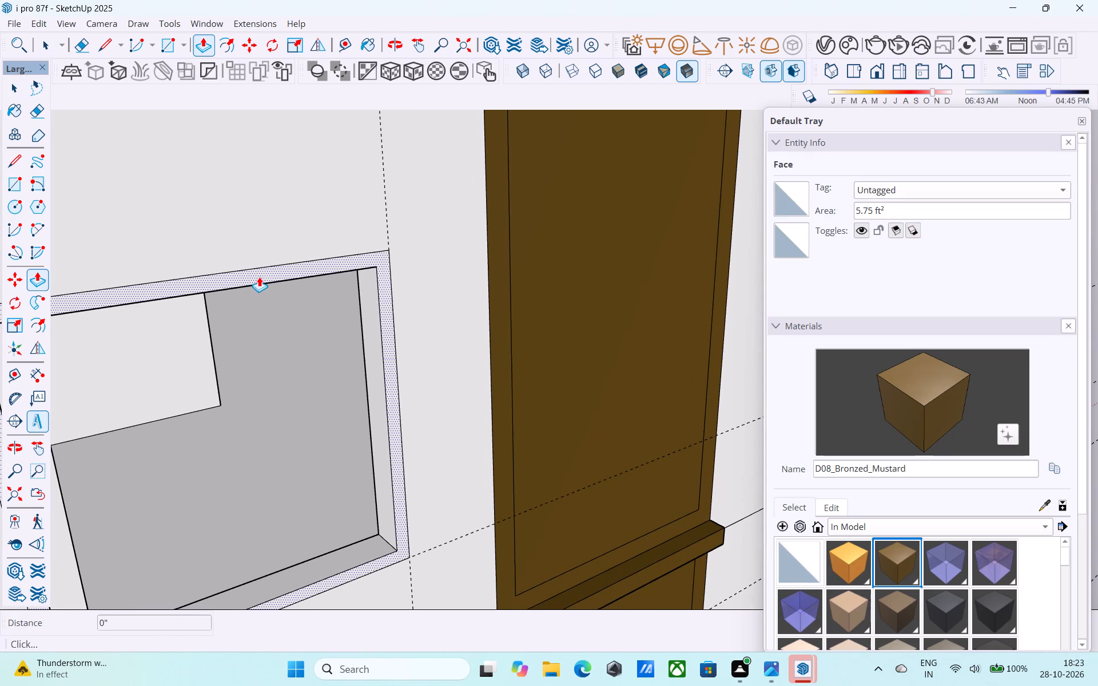
key("6")
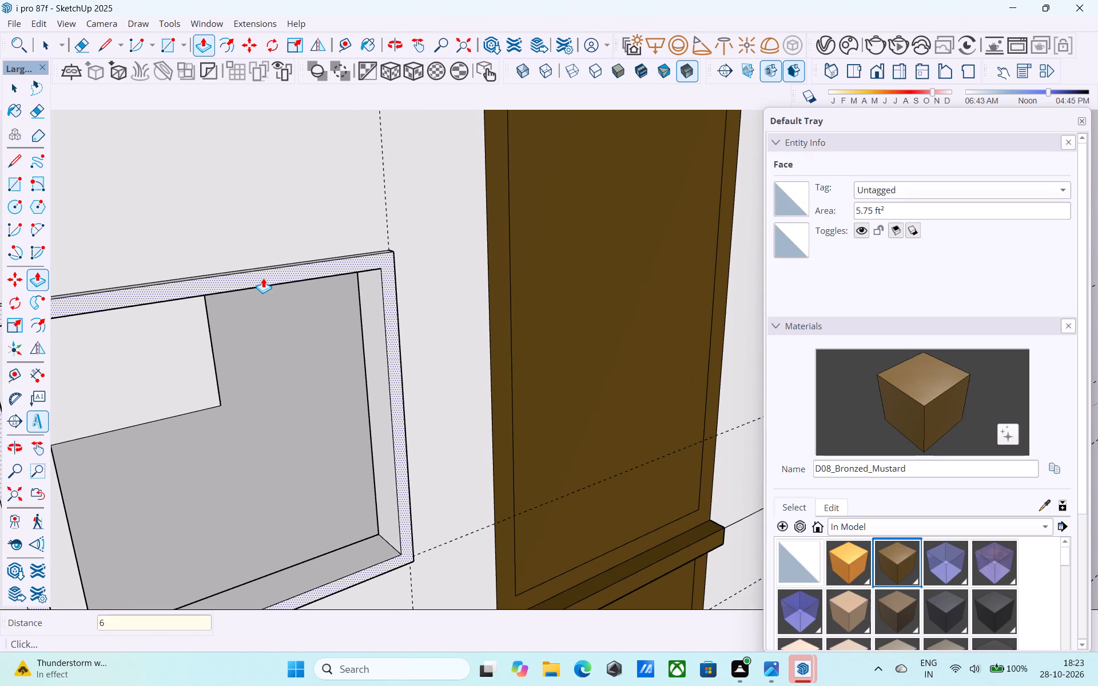
key("shift+quotedbl")
key("Return")
key("space")
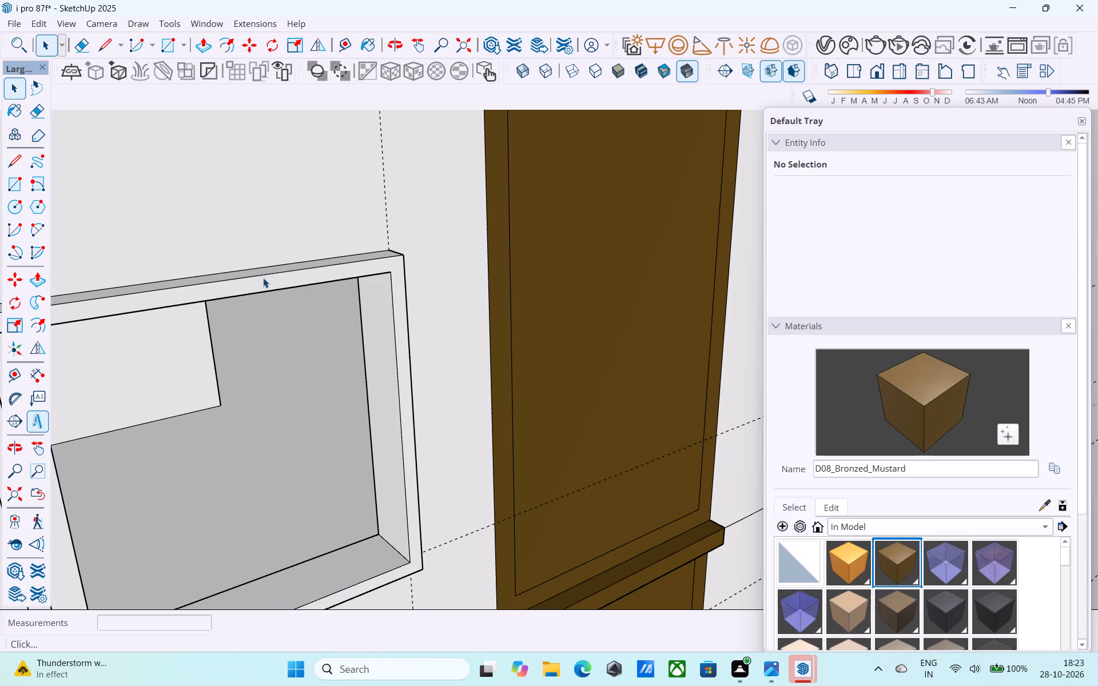
Pull the frame face around the lower large side window outward by 6".
scroll(281, 257, "down", 17)
scroll(296, 190, "down", 6)
scroll(295, 458, "up", 2)
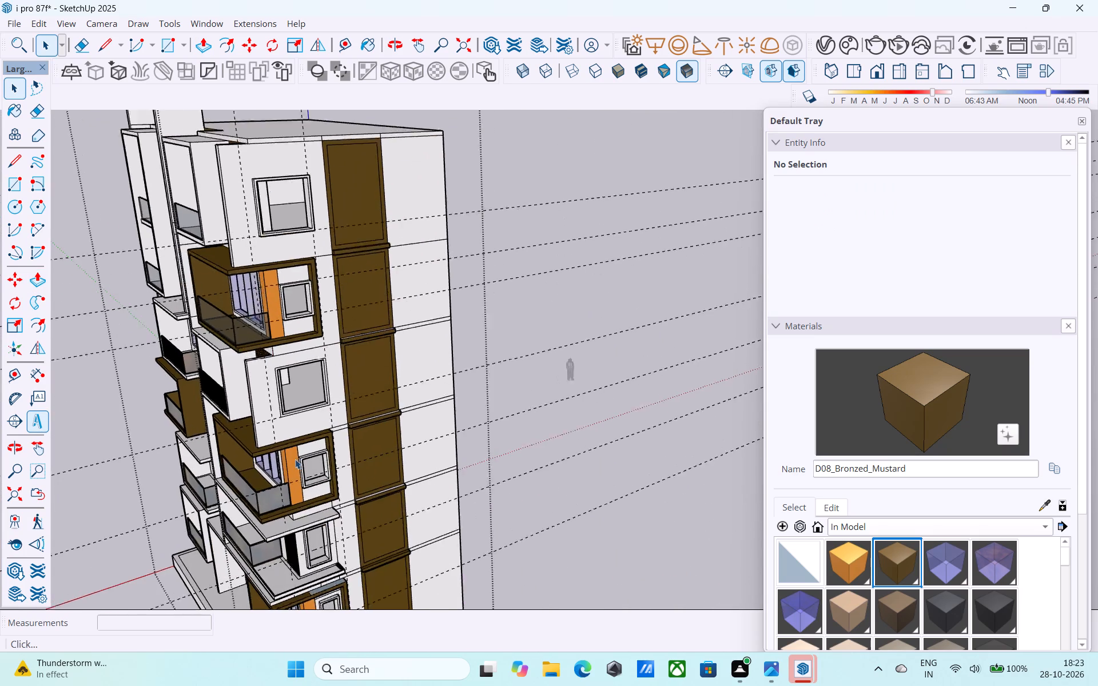
scroll(295, 459, "up", 15)
left_click(198, 324)
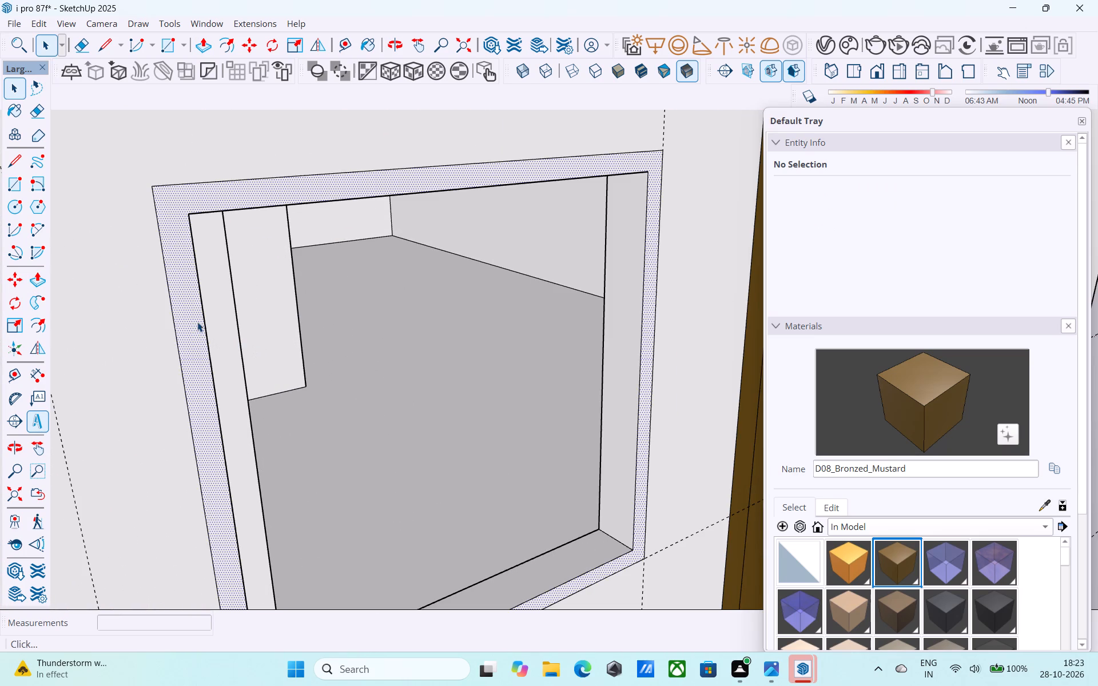
key("p")
left_click(197, 322)
key("6")
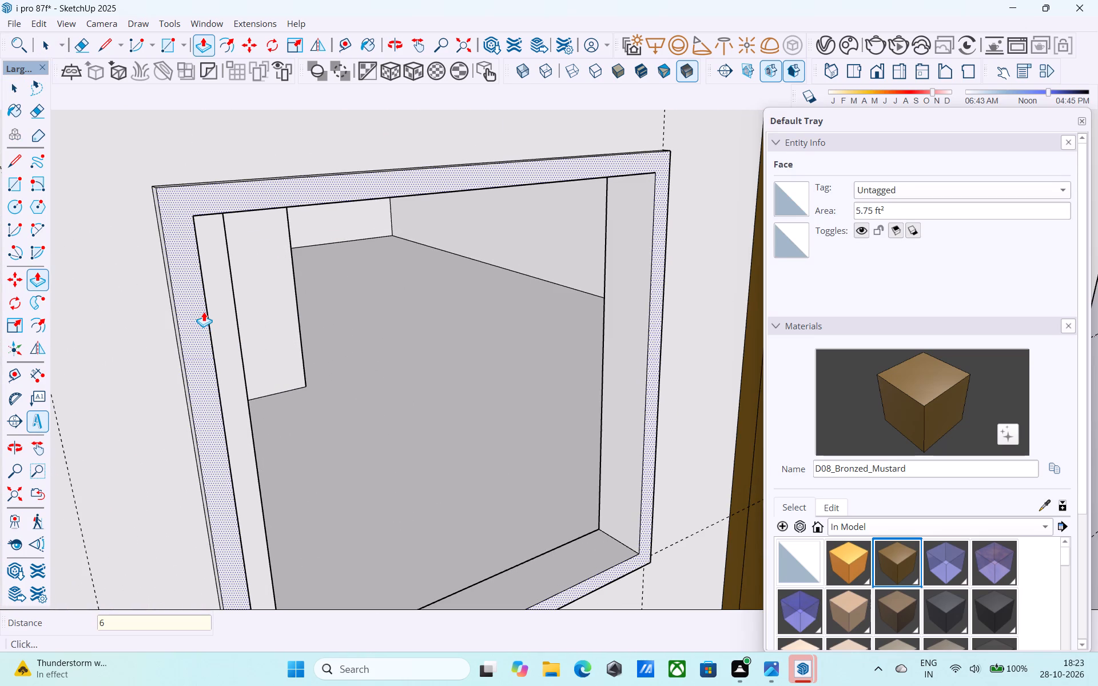
key("shift+quotedbl")
key("Return")
key("space")
Paint the front, side and top faces of the second-lowest side window's frame with Wood_Veneer_15_1K from the Wood collection.
scroll(201, 309, "down", 14)
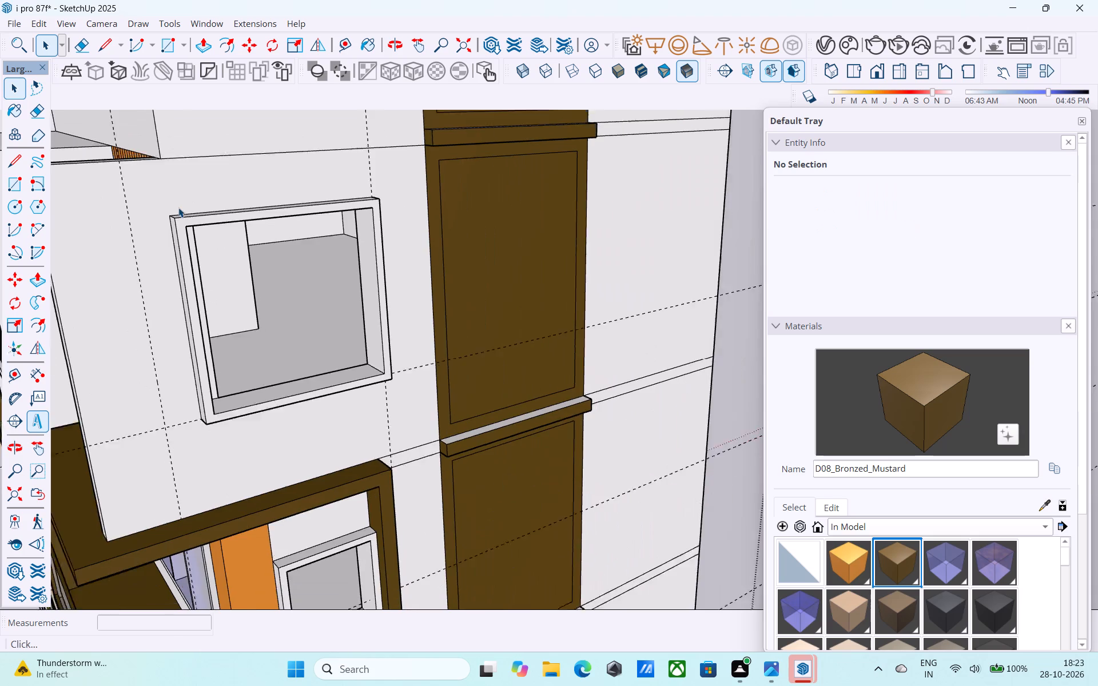
scroll(178, 208, "down", 16)
middle_click_drag(285, 460, 287, 460)
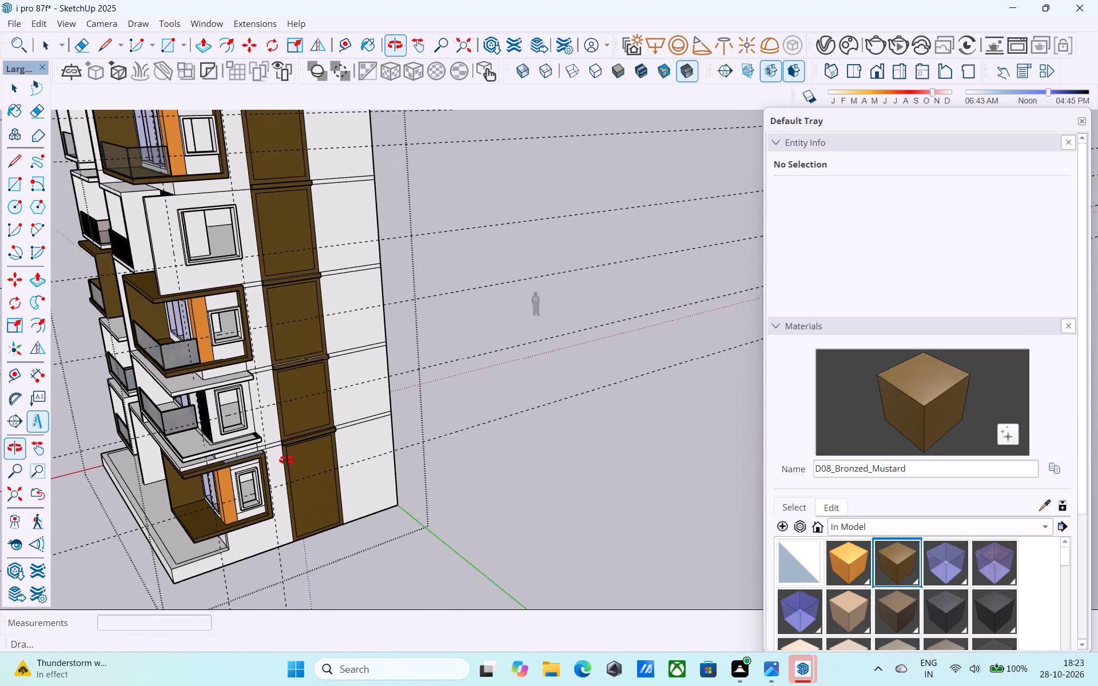
middle_click_drag(287, 460, 381, 453)
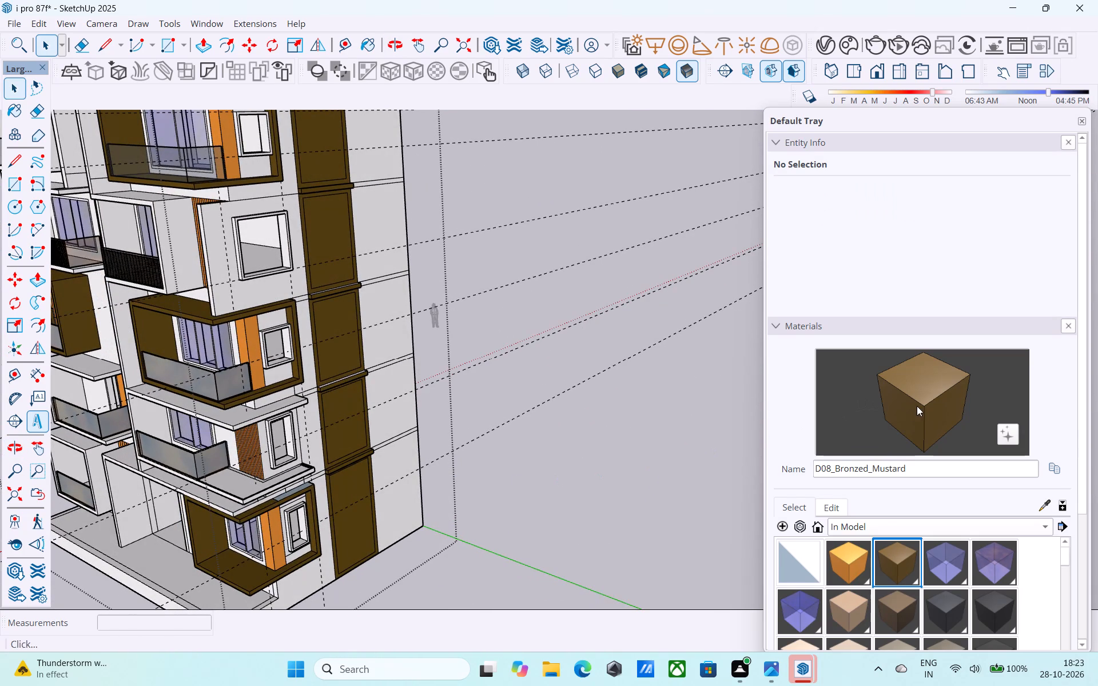
left_click(869, 521)
left_click(883, 674)
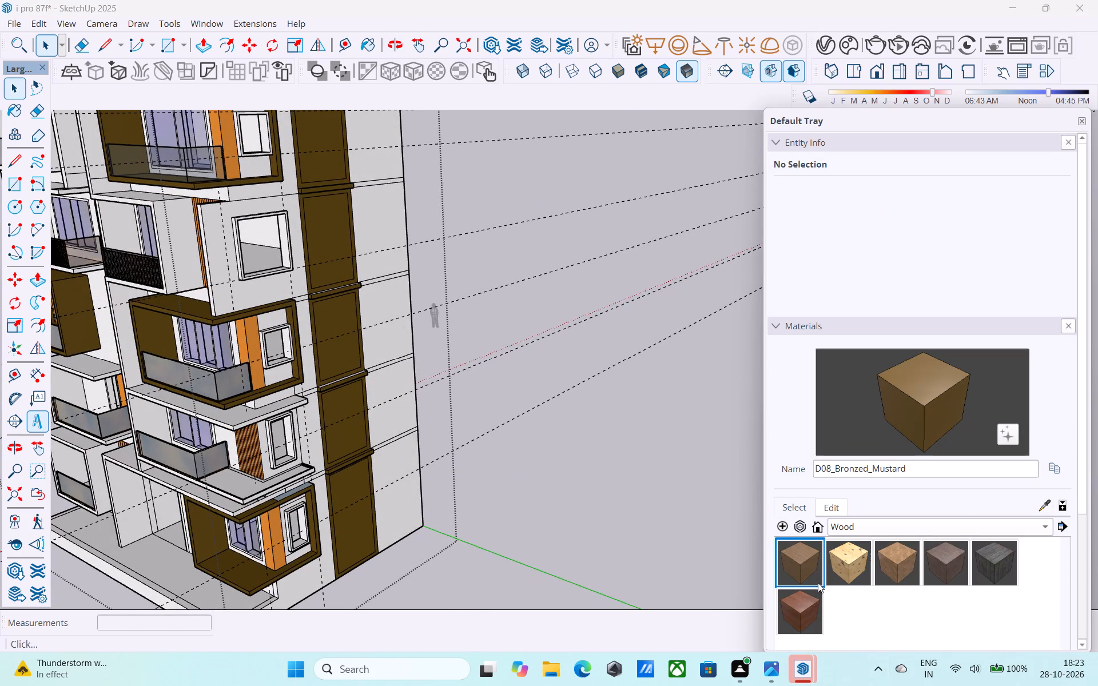
left_click(809, 602)
scroll(292, 454, "up", 1)
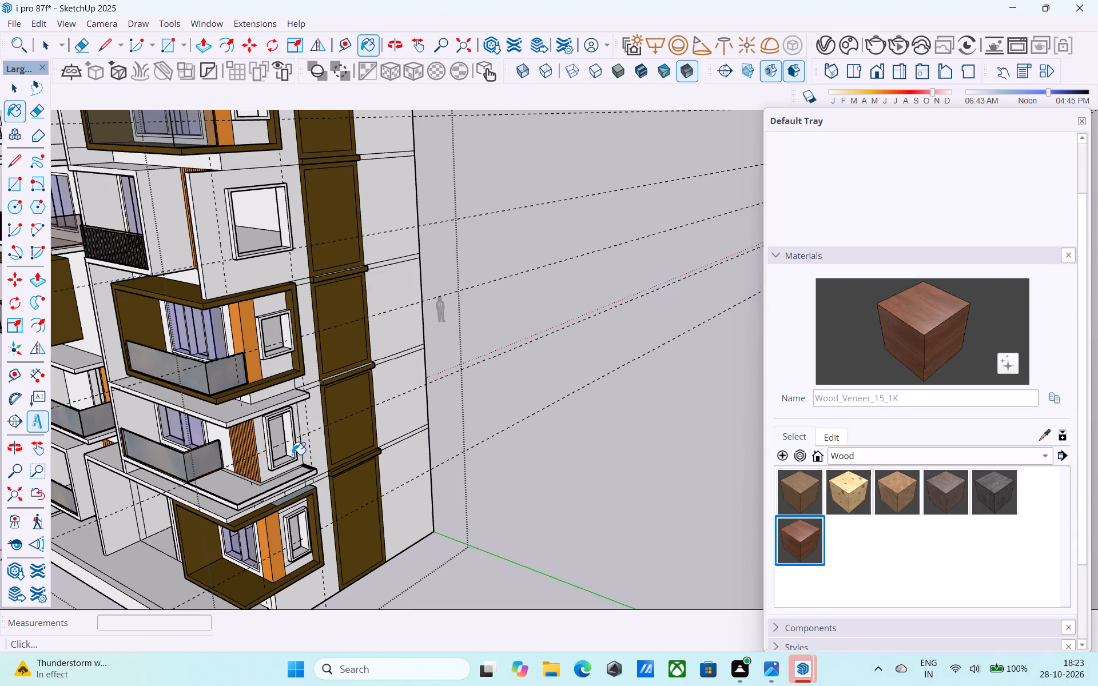
scroll(254, 433, "up", 3)
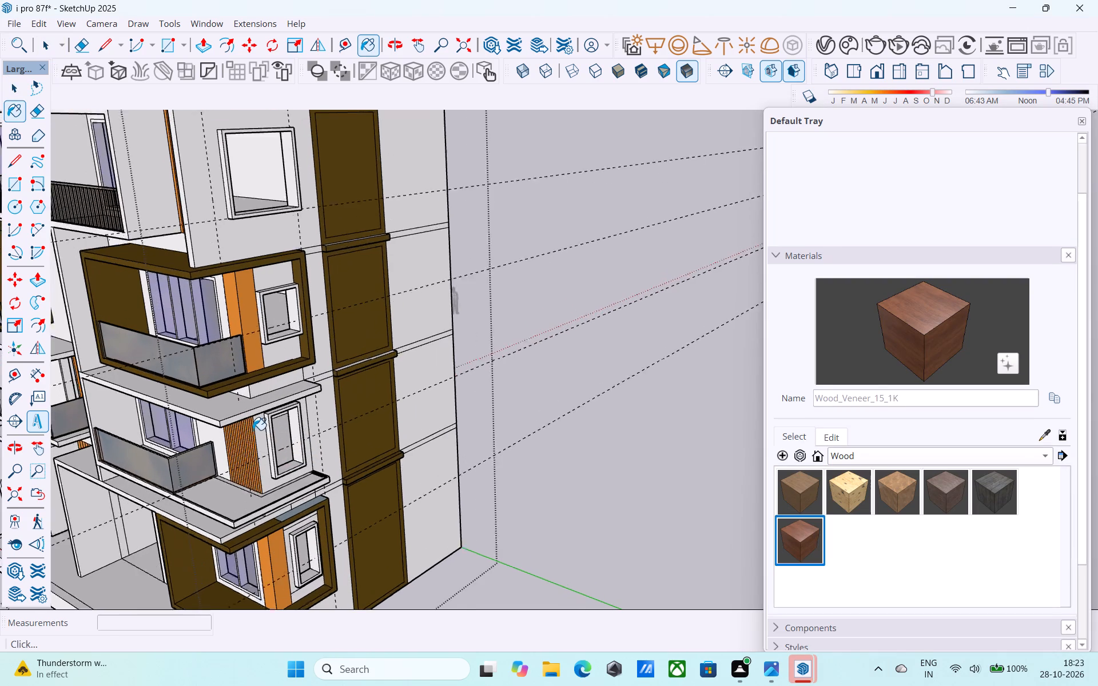
scroll(253, 430, "up", 13)
scroll(308, 414, "up", 4)
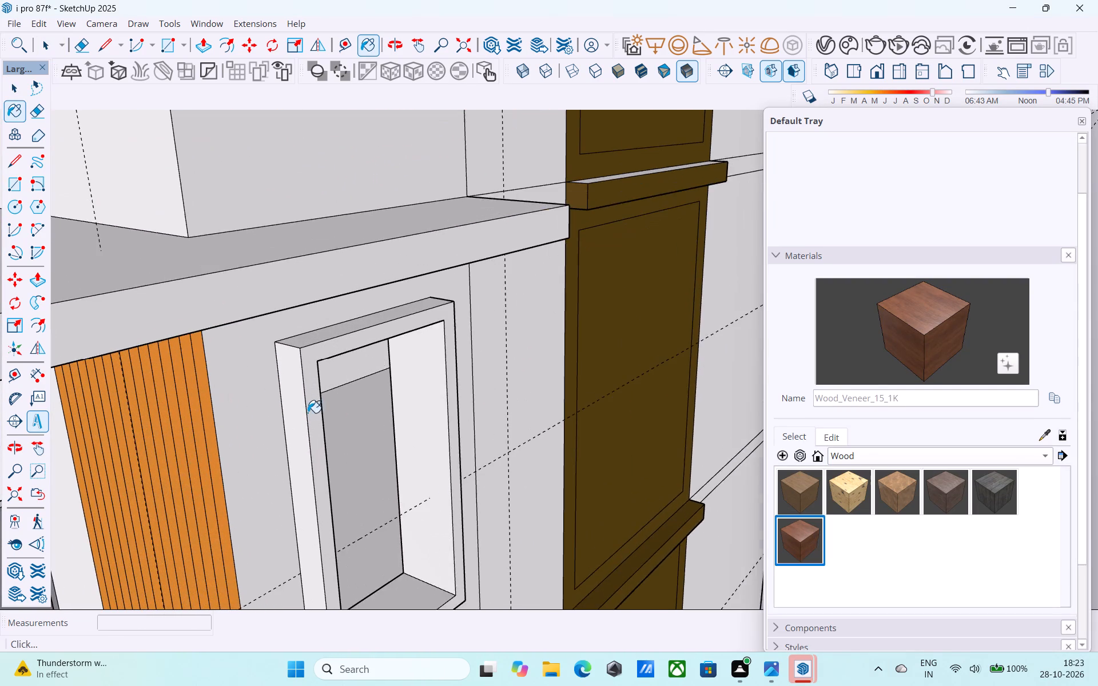
scroll(316, 407, "up", 8)
left_click(312, 408)
left_click(289, 390)
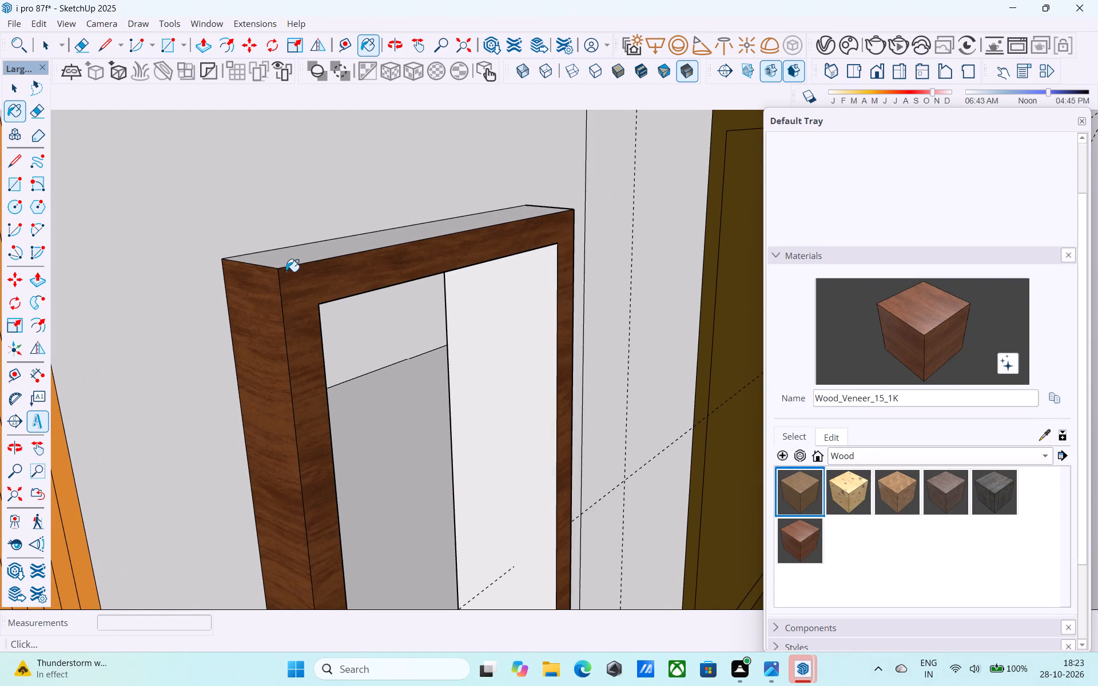
left_click(289, 252)
Paint the side, front, top and bottom faces of the lowest side window's frame with Wood_Veneer_15_1K.
scroll(264, 261, "down", 16)
middle_click_drag(301, 348, 218, 251)
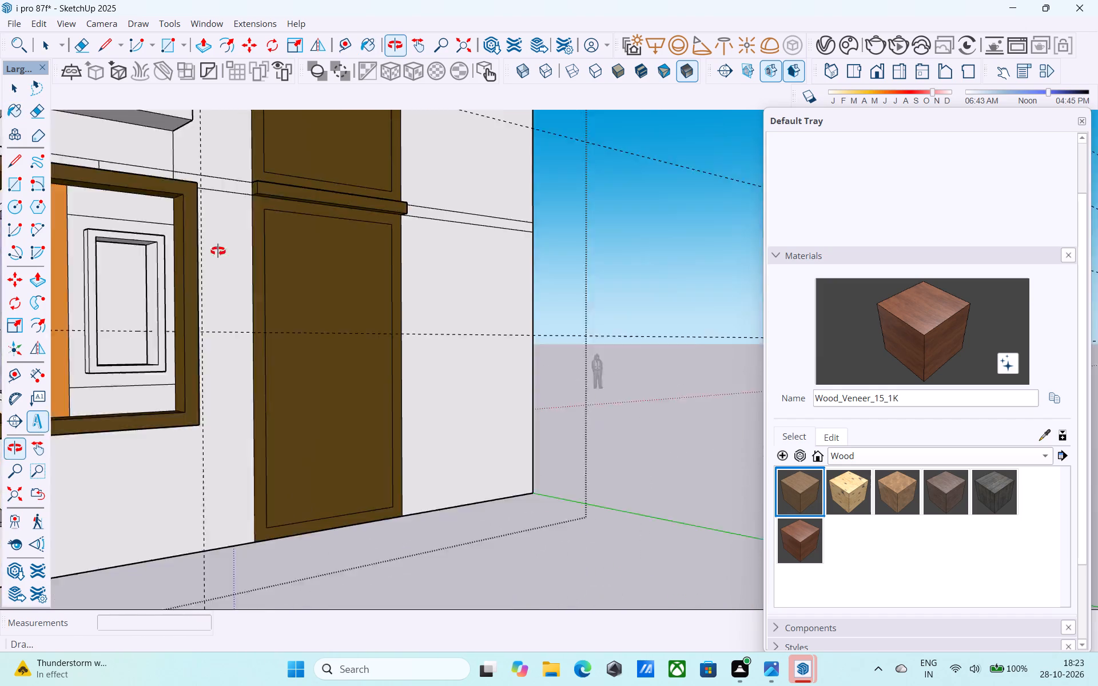
middle_click_drag(218, 251, 333, 268)
scroll(376, 270, "down", 5)
scroll(441, 335, "up", 11)
left_click(433, 310)
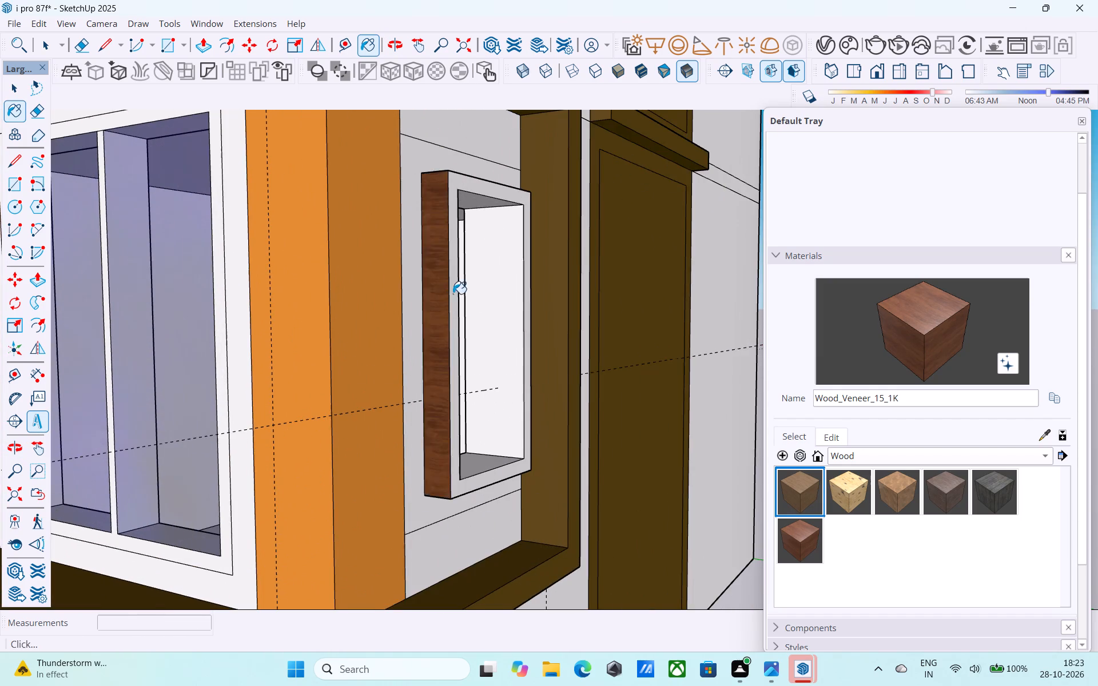
middle_click_drag(452, 293, 371, 361)
left_click(492, 171)
middle_click_drag(471, 196, 413, 261)
scroll(413, 261, "down", 3)
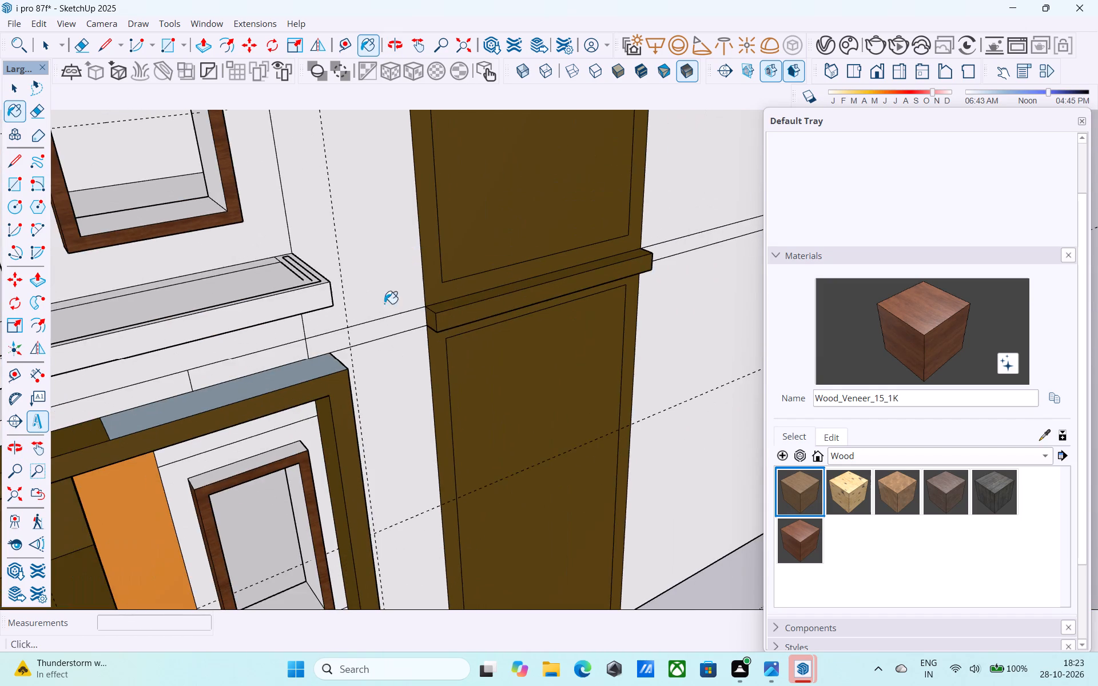
scroll(253, 424, "up", 4)
left_click(264, 478)
scroll(404, 381, "down", 5)
middle_click_drag(399, 445, 432, 248)
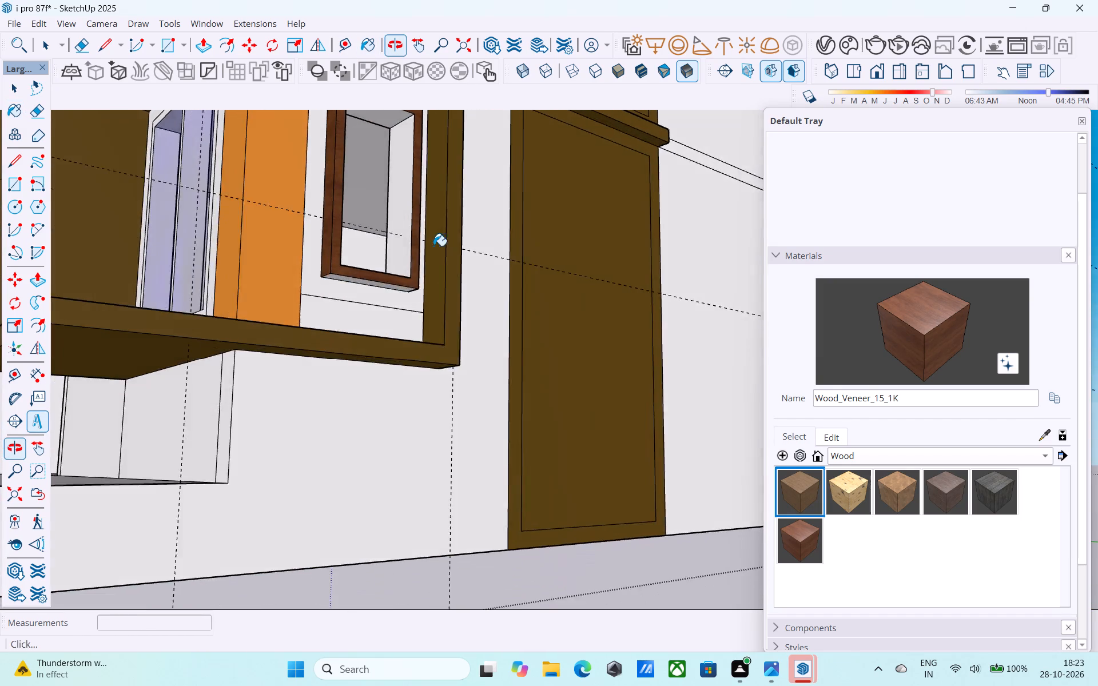
scroll(395, 282, "up", 6)
left_click(392, 284)
Paint the top, side and front of the small window frame inside the middle mustard balcony with Wood_Veneer_15_1K.
scroll(401, 277, "down", 15)
middle_click_drag(385, 394, 389, 445)
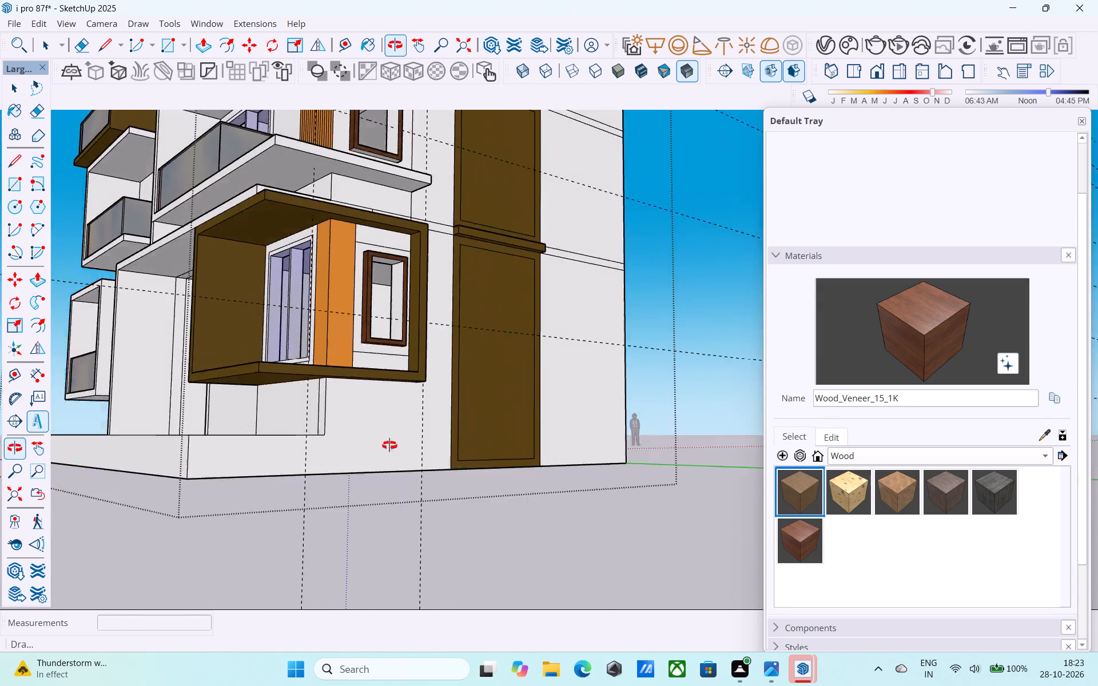
middle_click_drag(389, 445, 414, 484)
scroll(411, 212, "up", 1)
scroll(405, 212, "down", 3)
middle_click_drag(401, 417, 416, 525)
scroll(404, 312, "up", 5)
scroll(417, 342, "down", 5)
middle_click_drag(439, 465, 451, 579)
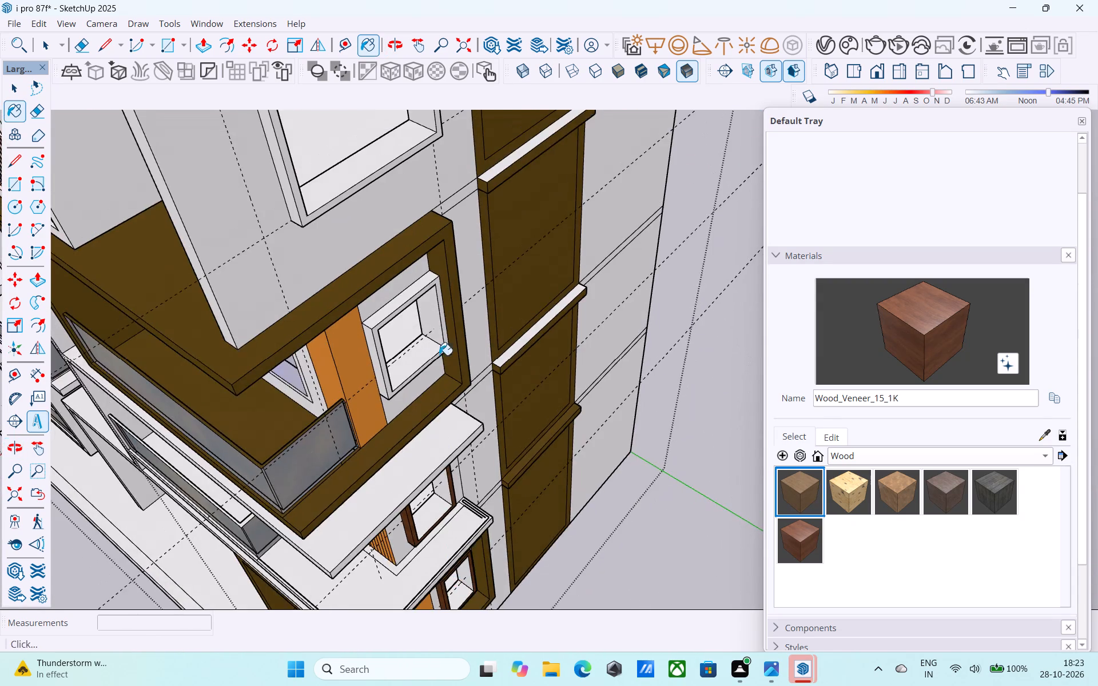
scroll(439, 306, "up", 6)
left_click(397, 294)
left_click(320, 357)
left_click(324, 356)
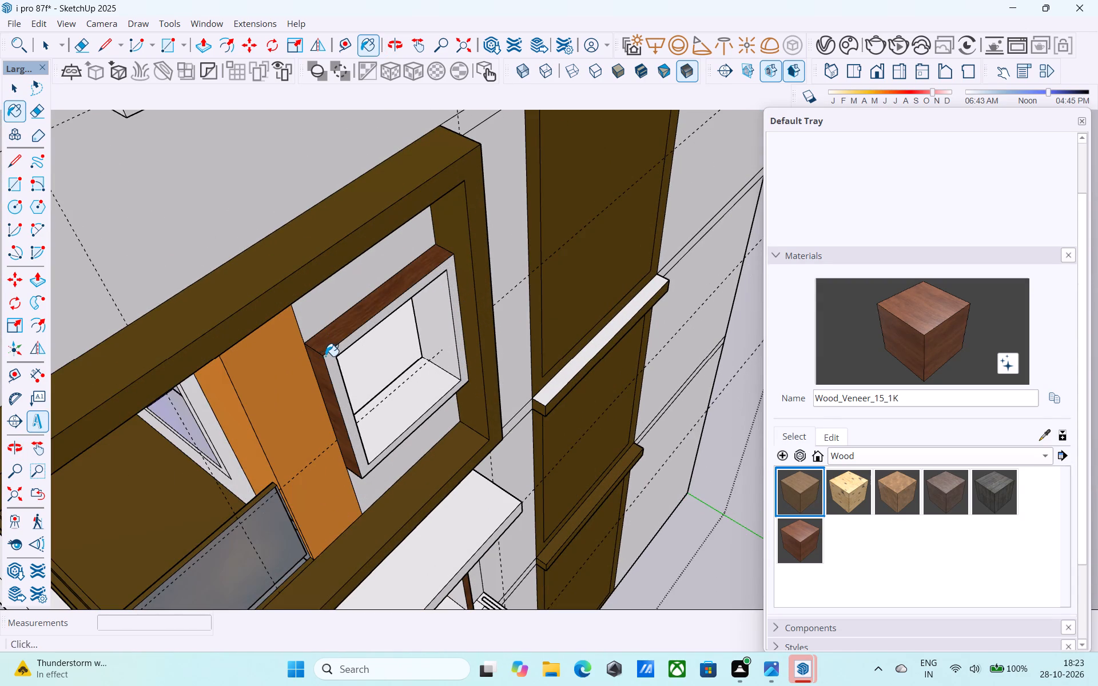
Paint the top, side and front faces of the lower large side window's frame with Wood_Veneer_15_1K.
scroll(329, 357, "down", 11)
scroll(351, 233, "up", 7)
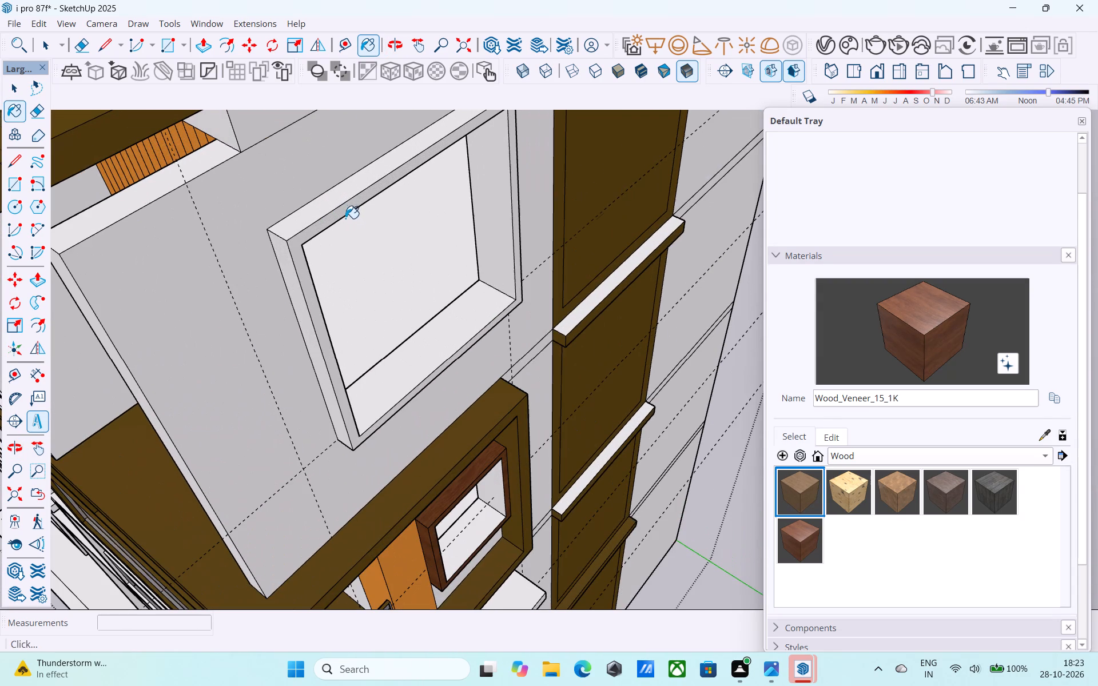
left_click(316, 212)
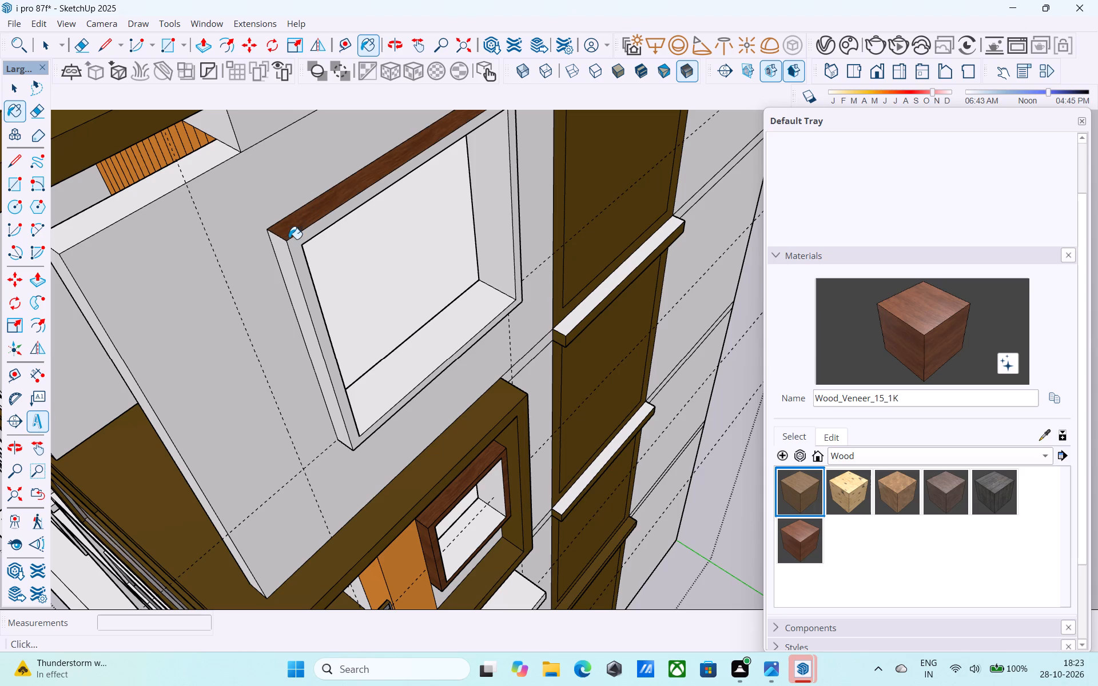
left_click(284, 252)
left_click(300, 257)
Paint the top, side and front faces of the small window frame inside the upper mustard balcony with Wood_Veneer_15_1K.
scroll(289, 304, "down", 17)
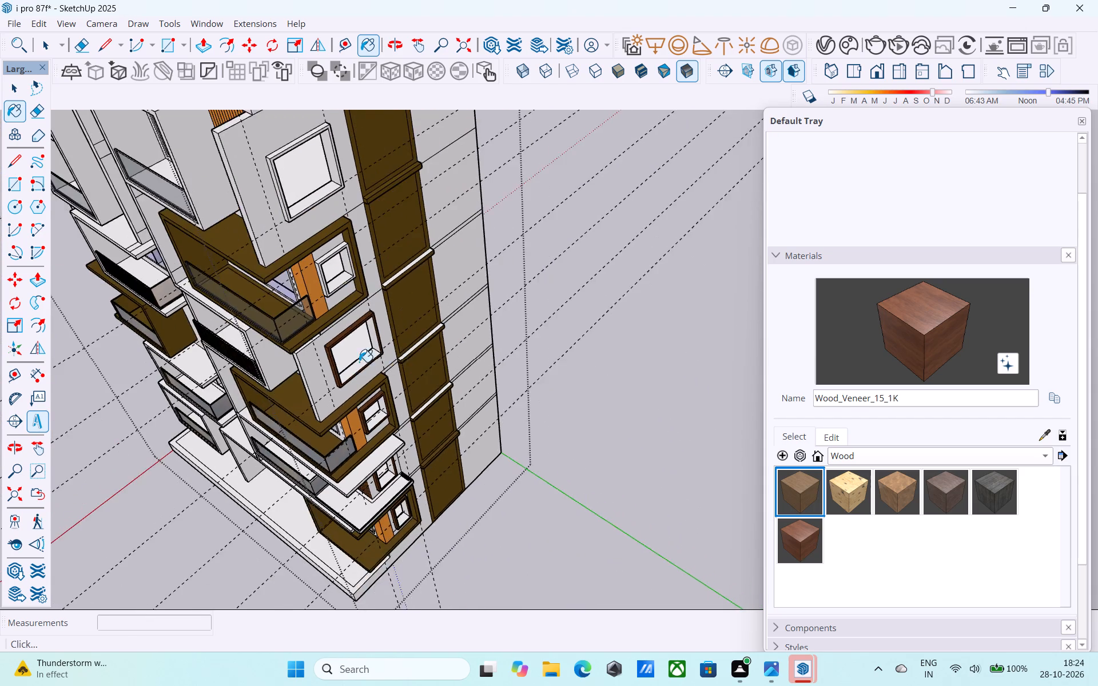
scroll(361, 255, "up", 17)
left_click(287, 302)
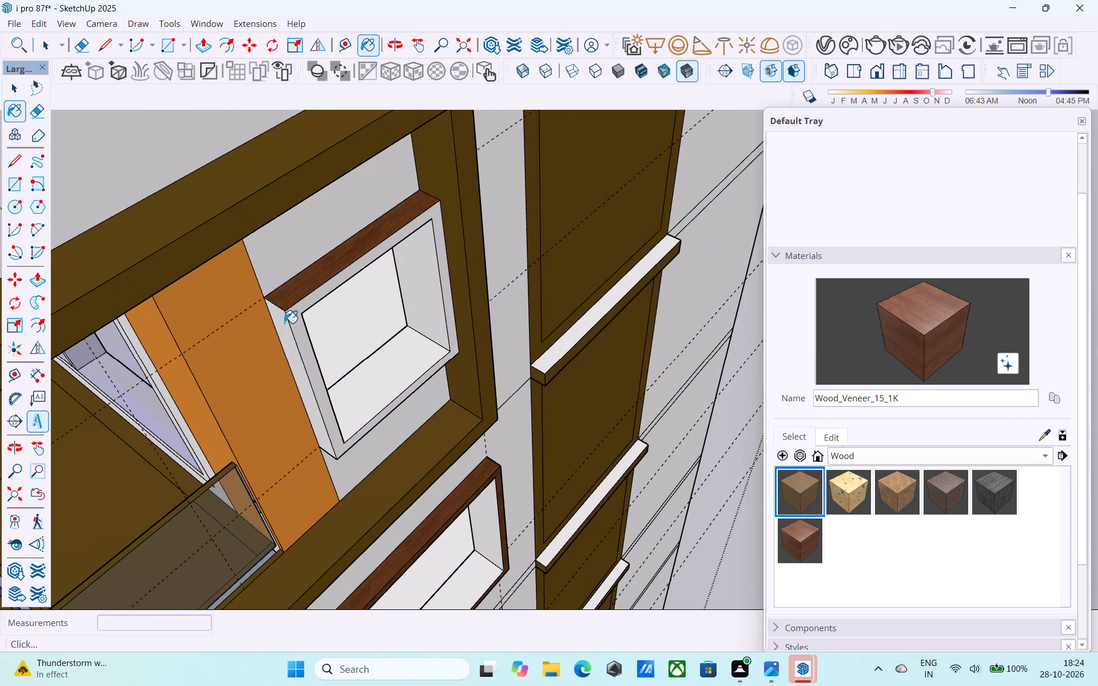
left_click(284, 323)
left_click(299, 317)
Paint the top, side and front faces of the top-floor large side window's frame with Wood_Veneer_15_1K.
scroll(295, 317, "down", 18)
scroll(261, 235, "up", 3)
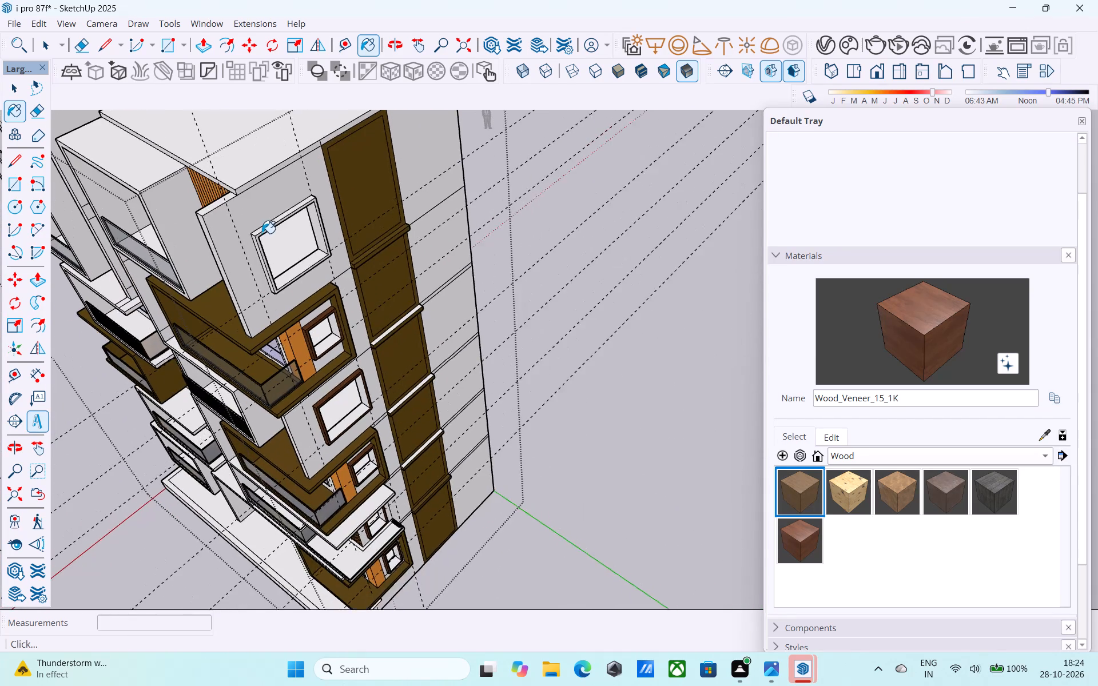
scroll(262, 233, "up", 13)
left_click(254, 232)
left_click(236, 250)
left_click(248, 245)
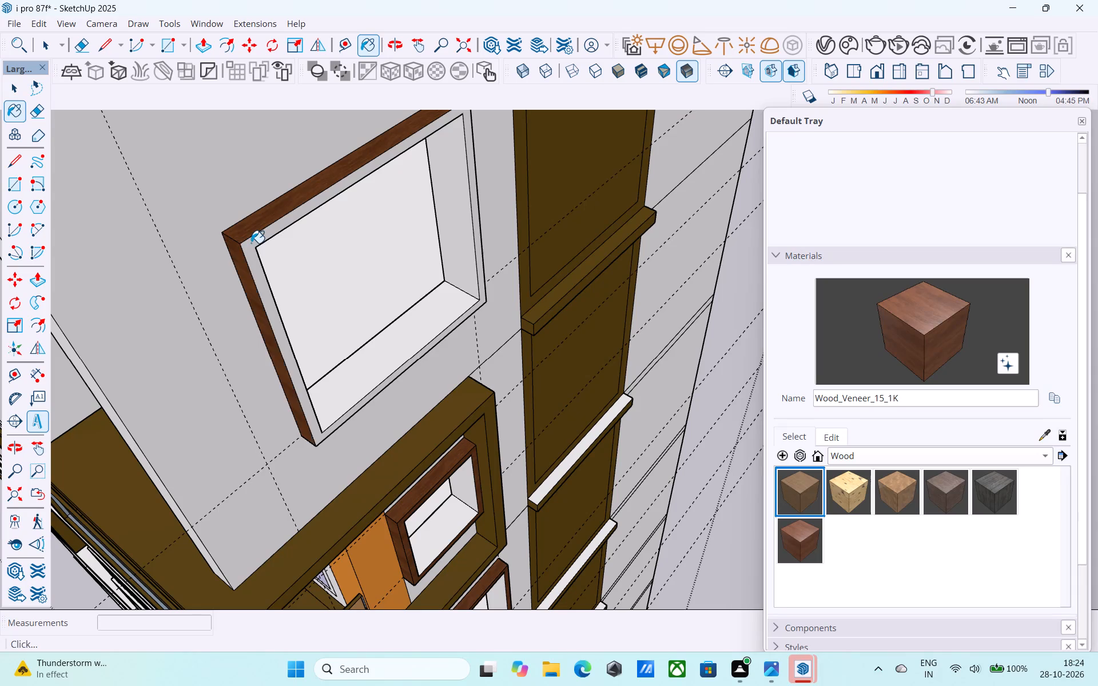
Paint the remaining outer side face and the underside of the top-floor large window's frame with Wood_Veneer_15_1K.
scroll(247, 243, "down", 8)
middle_click_drag(252, 262, 0, 290)
middle_click_drag(422, 232, 205, 234)
scroll(188, 240, "down", 5)
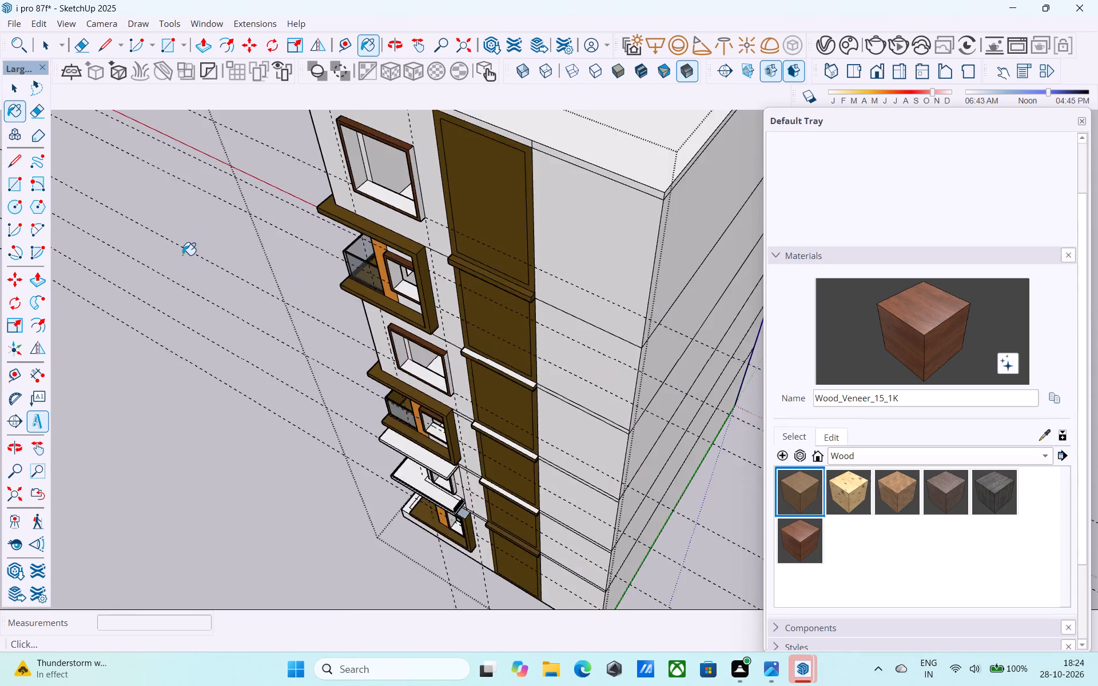
scroll(182, 255, "down", 3)
middle_click_drag(338, 241, 334, 213)
scroll(356, 195, "up", 9)
left_click(356, 169)
scroll(347, 297, "down", 7)
middle_click_drag(367, 344, 391, 414)
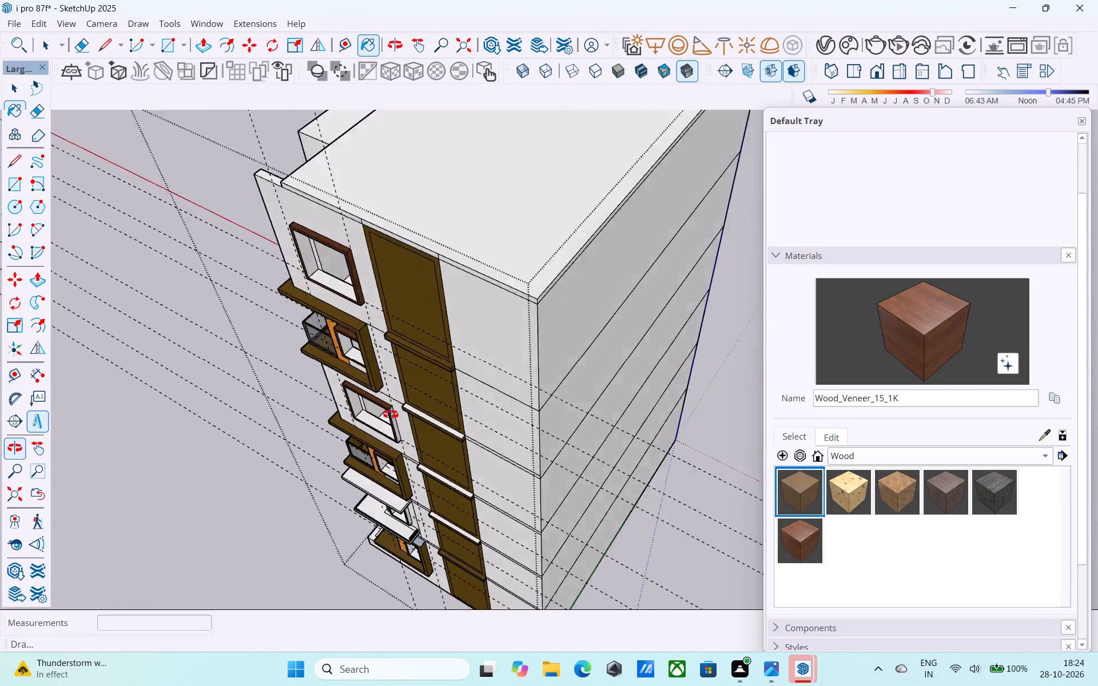
middle_click_drag(391, 414, 364, 276)
scroll(412, 433, "down", 5)
middle_click_drag(427, 443, 413, 373)
scroll(400, 263, "up", 9)
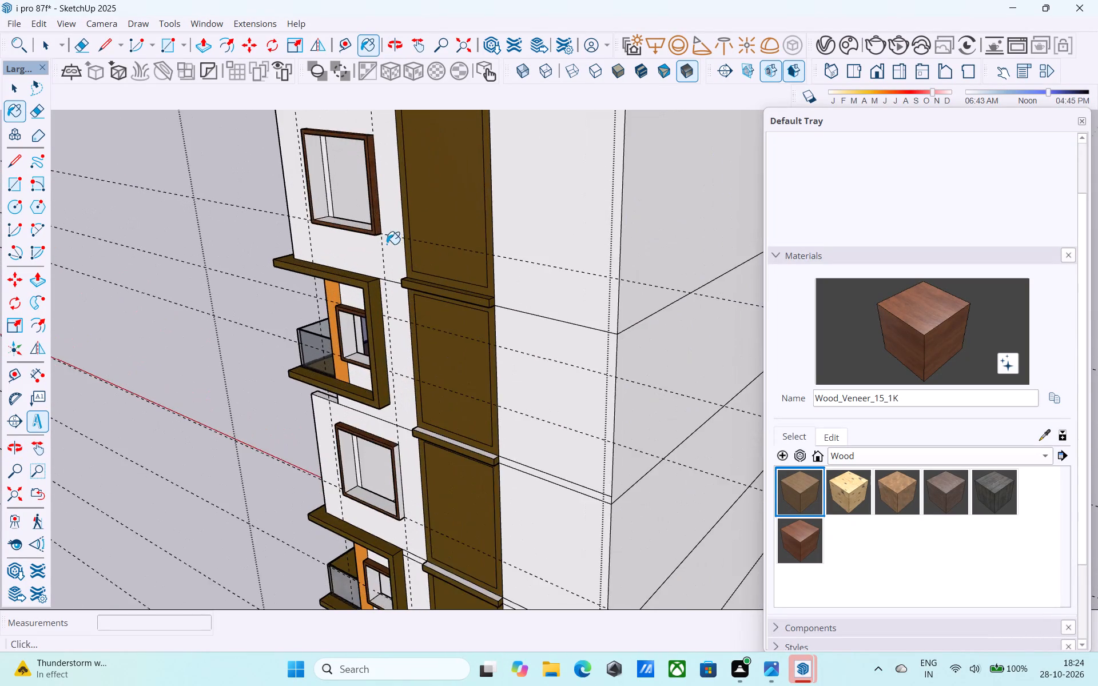
scroll(388, 242, "down", 5)
middle_click_drag(448, 472, 477, 520)
scroll(362, 231, "up", 9)
middle_click_drag(424, 274, 355, 98)
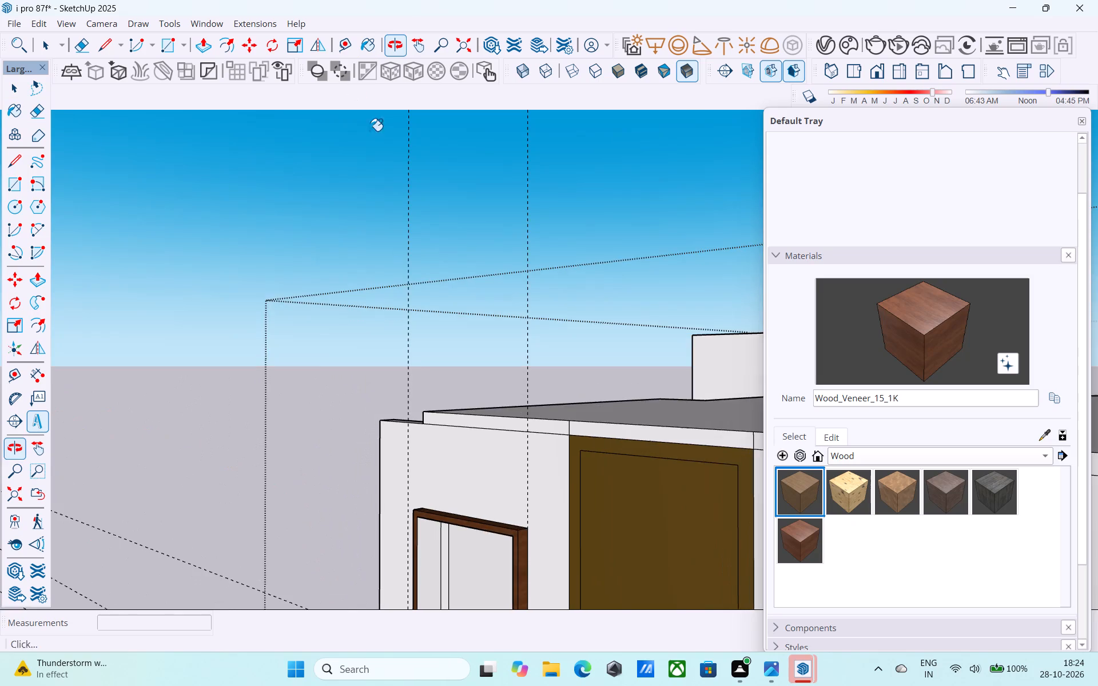
scroll(413, 245, "down", 8)
middle_click_drag(496, 402, 429, 258)
scroll(433, 363, "up", 11)
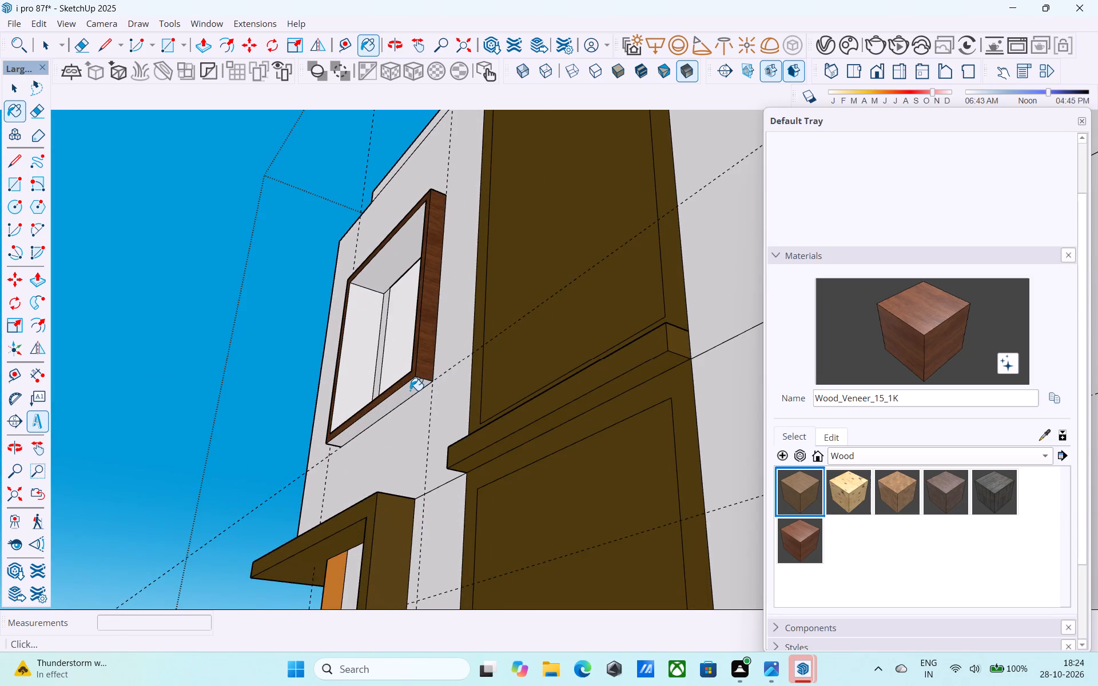
left_click(408, 390)
Paint the remaining outer side face and the underside of the lower large side window's frame with Wood_Veneer_15_1K.
scroll(411, 368, "down", 8)
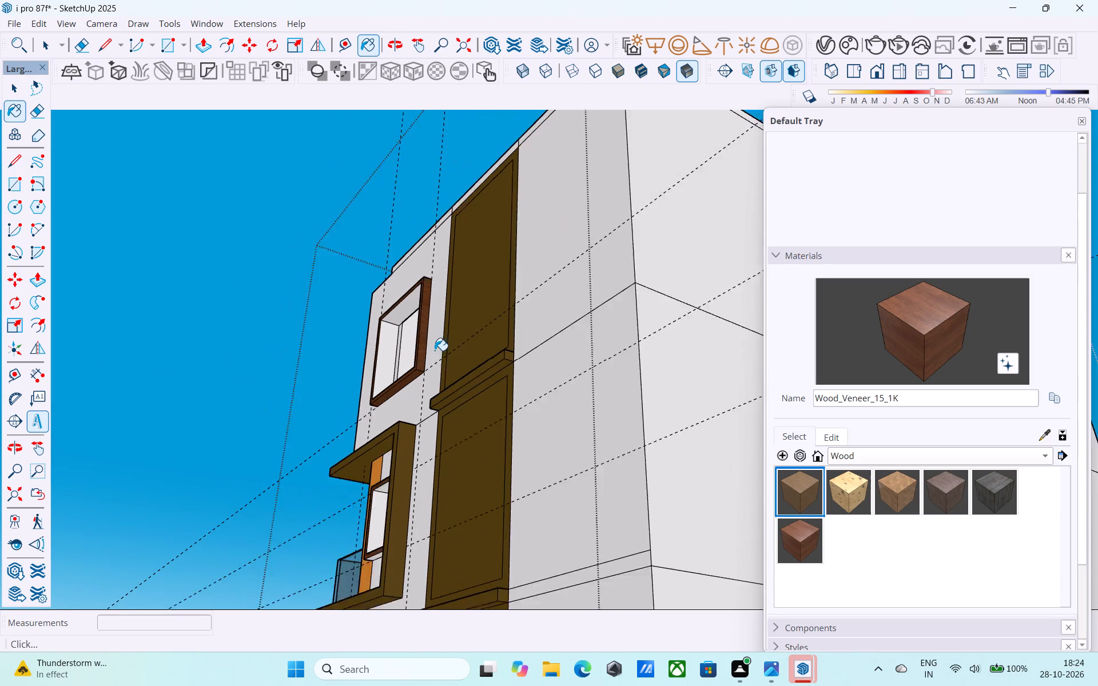
scroll(435, 350, "down", 8)
scroll(452, 404, "down", 4)
scroll(442, 460, "up", 12)
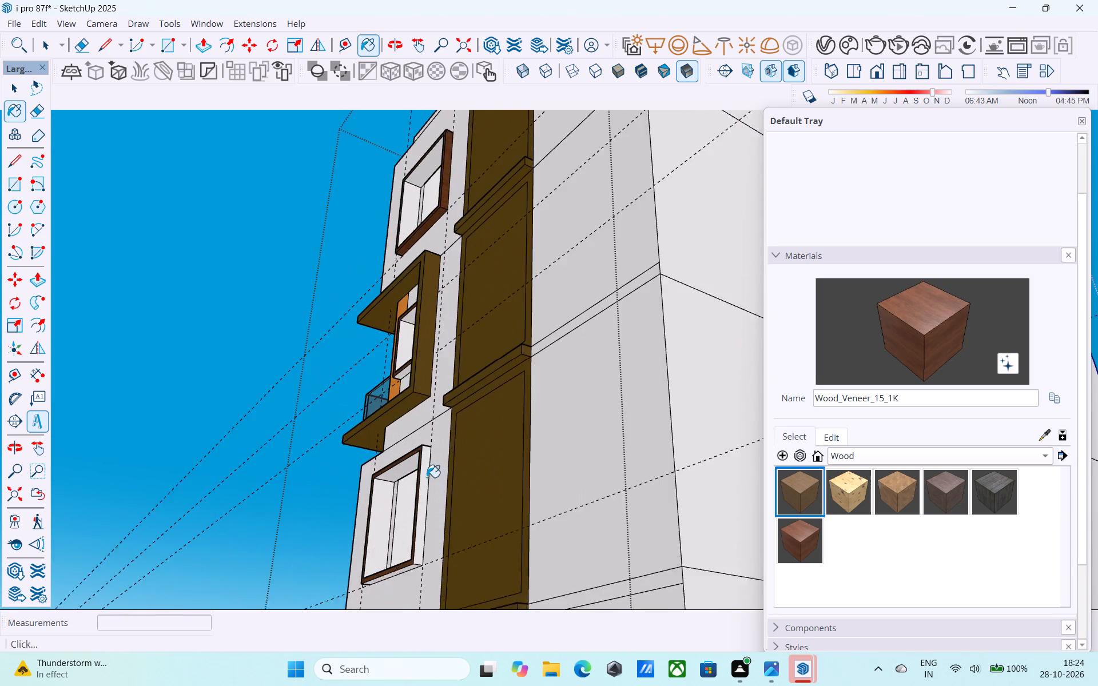
left_click(427, 477)
scroll(447, 360, "down", 6)
scroll(441, 521, "up", 14)
left_click(413, 457)
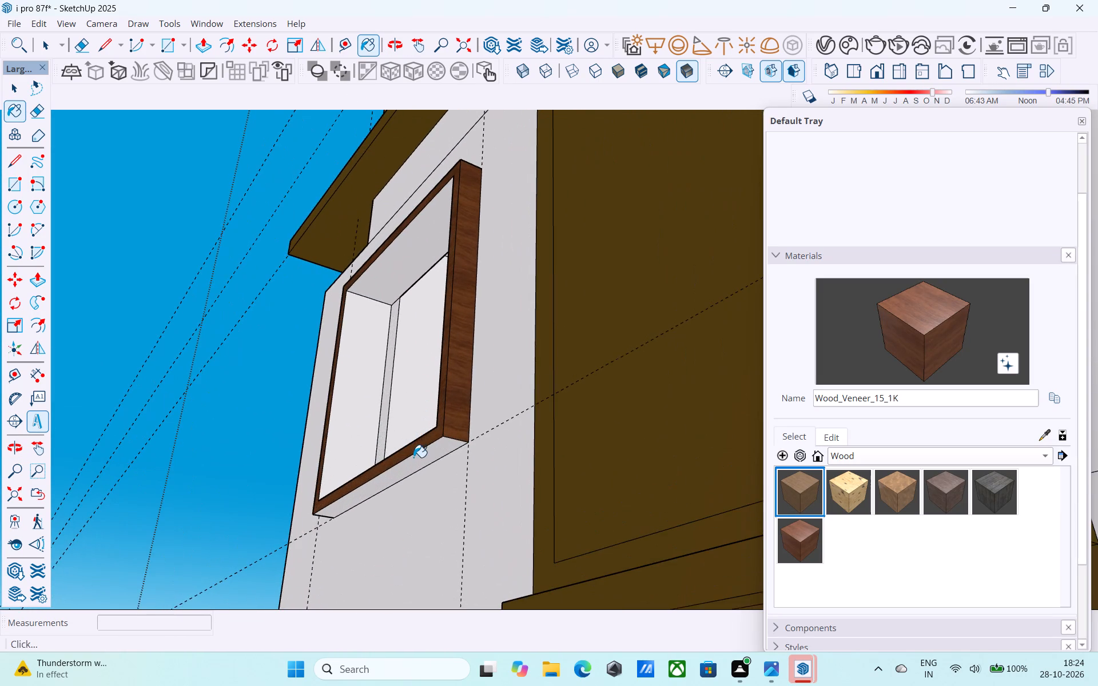
Paint the remaining outer side face of the second-lowest side window's frame with Wood_Veneer_15_1K.
scroll(416, 452, "down", 4)
middle_click_drag(419, 452, 469, 620)
scroll(460, 608, "down", 4)
middle_click_drag(482, 523, 483, 642)
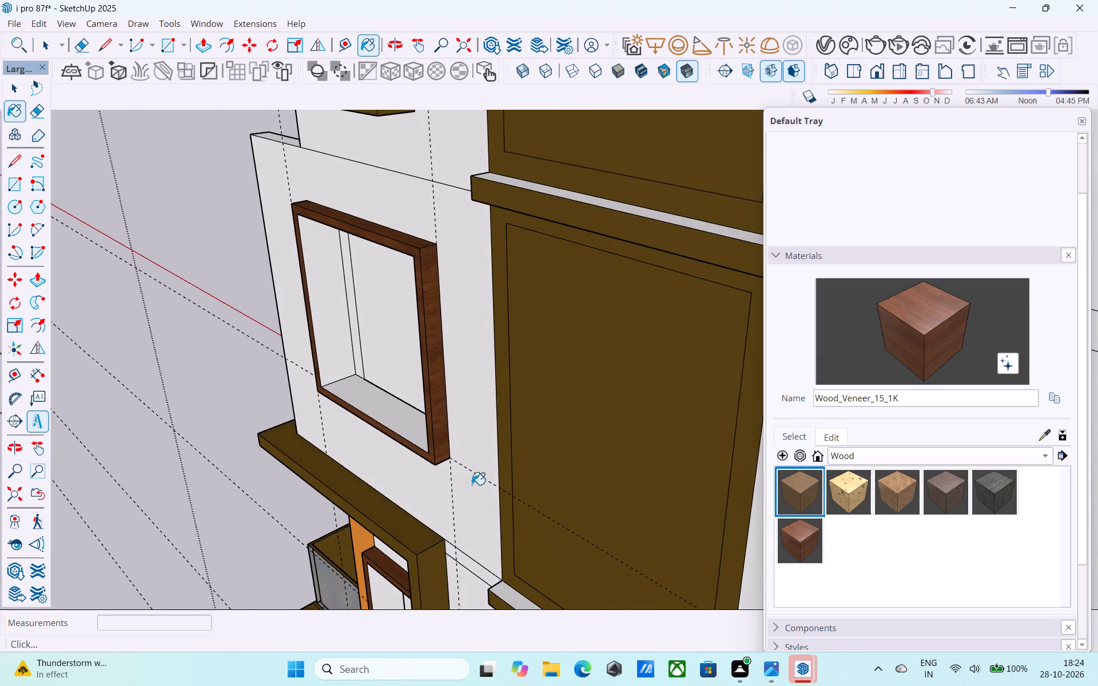
scroll(472, 485, "down", 5)
middle_click_drag(496, 571, 502, 447)
scroll(488, 419, "down", 12)
scroll(480, 515, "up", 5)
scroll(484, 498, "down", 6)
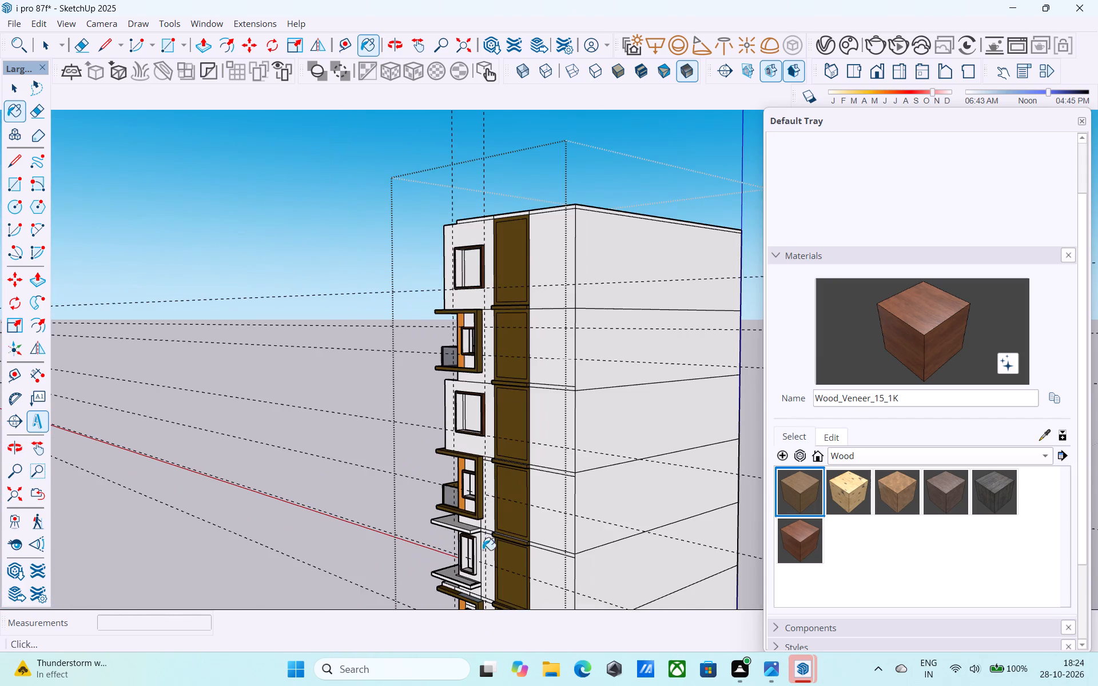
scroll(491, 612, "up", 8)
scroll(456, 530, "up", 12)
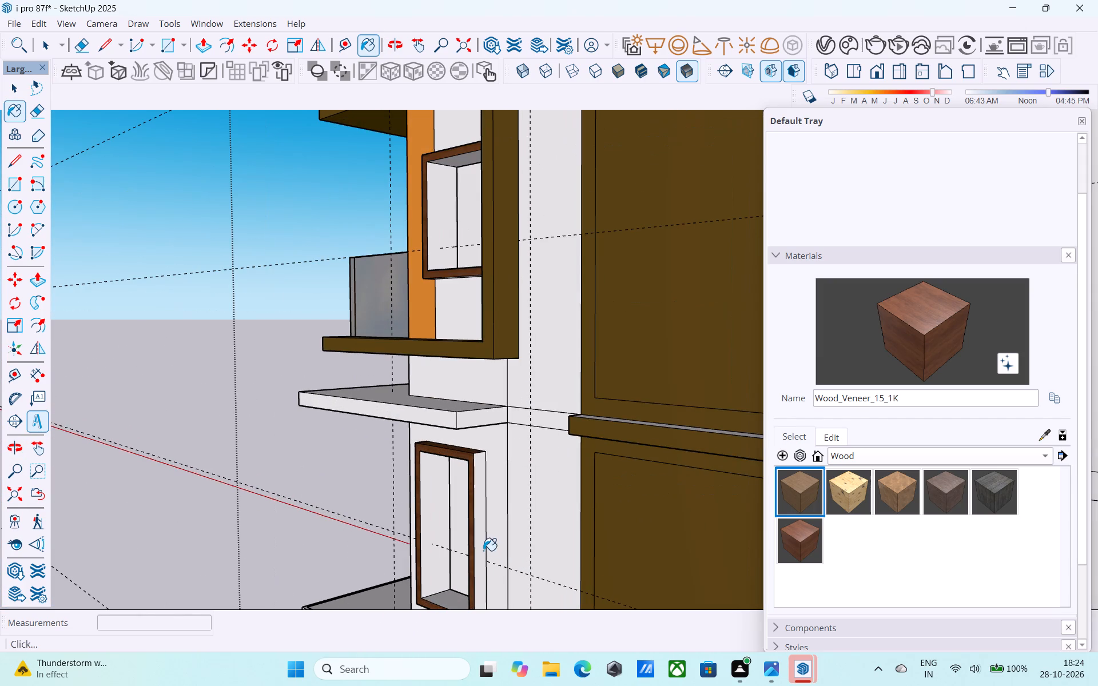
left_click(480, 547)
Paint both inner side faces and the inner sill of the second-lowest side window with Wood_Veneer_15_1K.
scroll(486, 477, "down", 6)
scroll(460, 483, "up", 6)
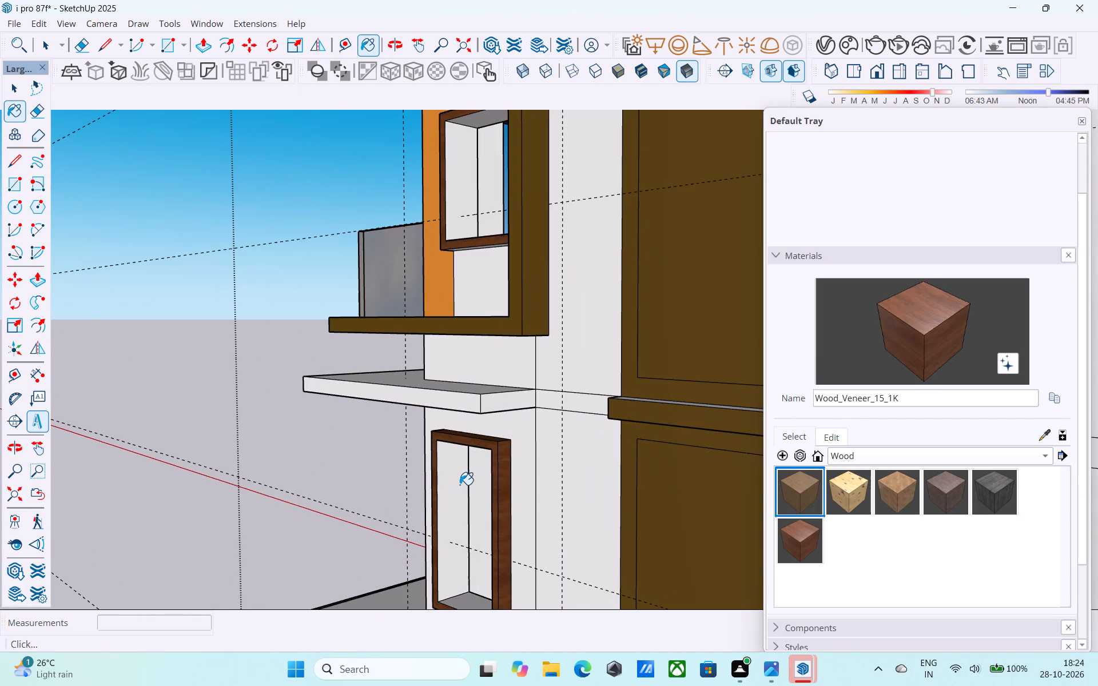
left_click(460, 485)
scroll(460, 485, "down", 3)
middle_click_drag(462, 485, 905, 464)
middle_click_drag(615, 519, 675, 505)
scroll(570, 520, "up", 2)
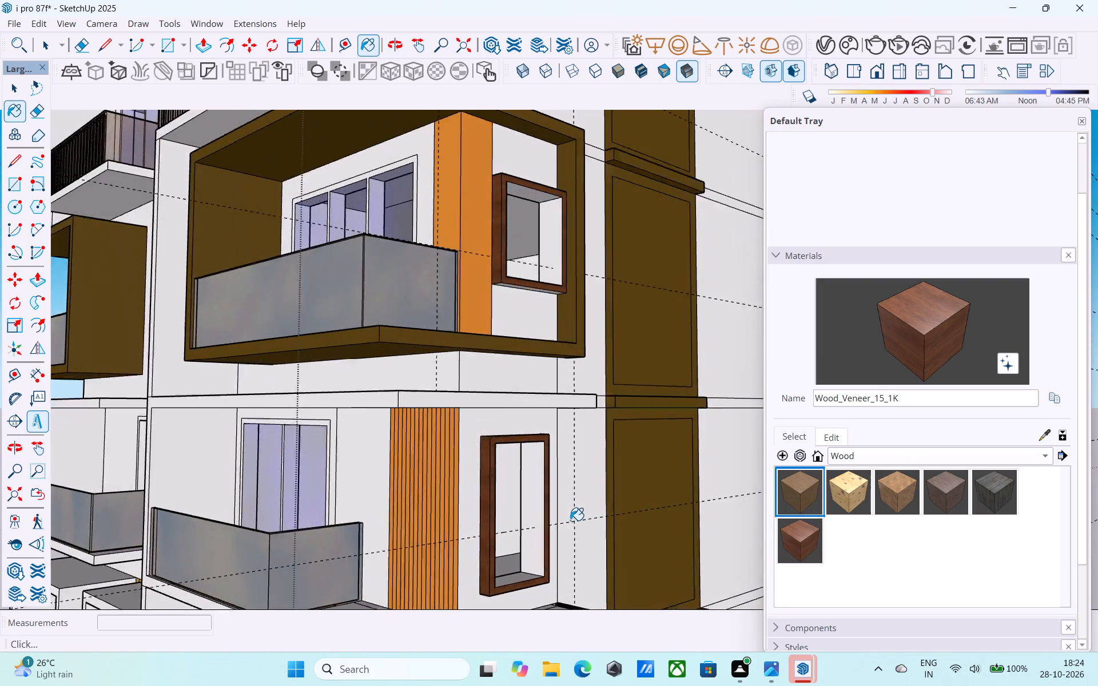
scroll(570, 520, "up", 3)
left_click(519, 516)
scroll(544, 414, "down", 6)
middle_click_drag(525, 465, 516, 519)
scroll(516, 517, "up", 5)
left_click(520, 522)
scroll(519, 522, "down", 4)
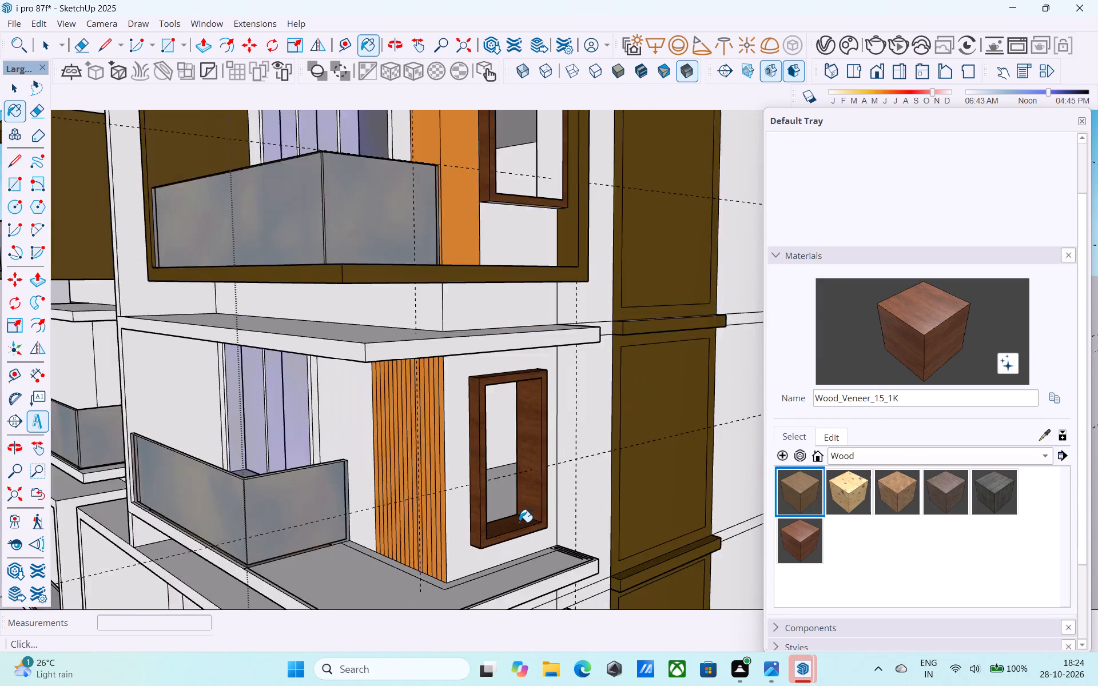
Paint the inner side face nearest the brown strip and the sill of the middle mustard balcony's small window with Wood_Veneer_15_1K.
middle_click_drag(519, 522, 499, 619)
scroll(516, 552, "down", 5)
scroll(519, 352, "up", 8)
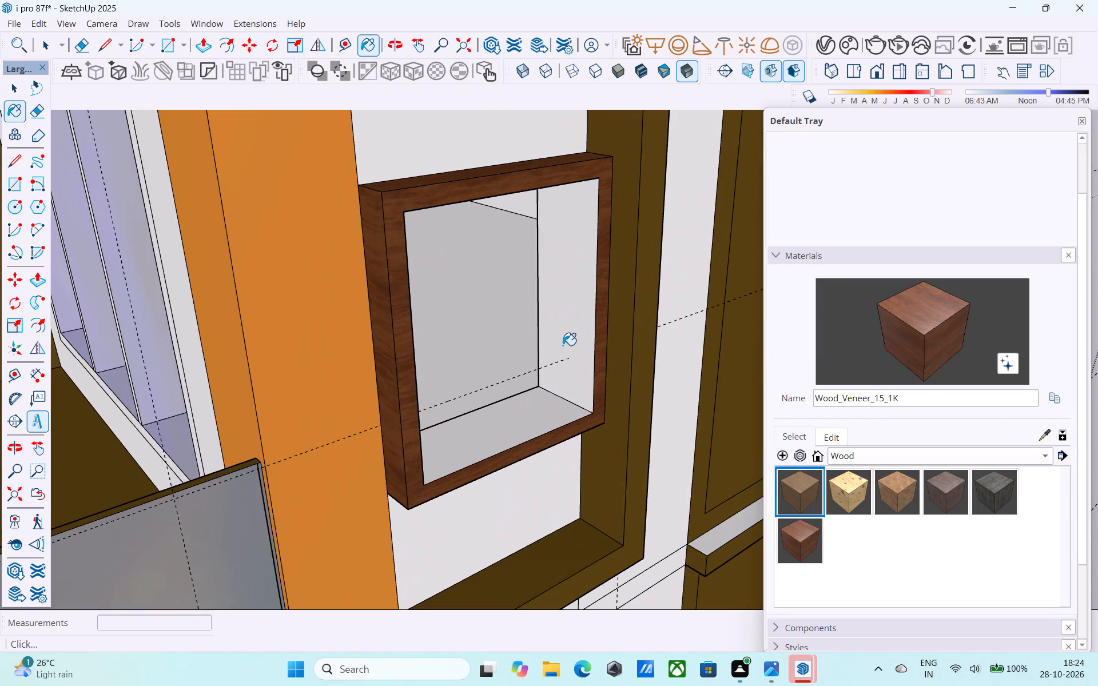
left_click(563, 345)
left_click(558, 382)
left_click(553, 396)
Paint the inner side face nearest the brown strip and the sill of the lower large side window with Wood_Veneer_15_1K.
scroll(554, 478, "down", 14)
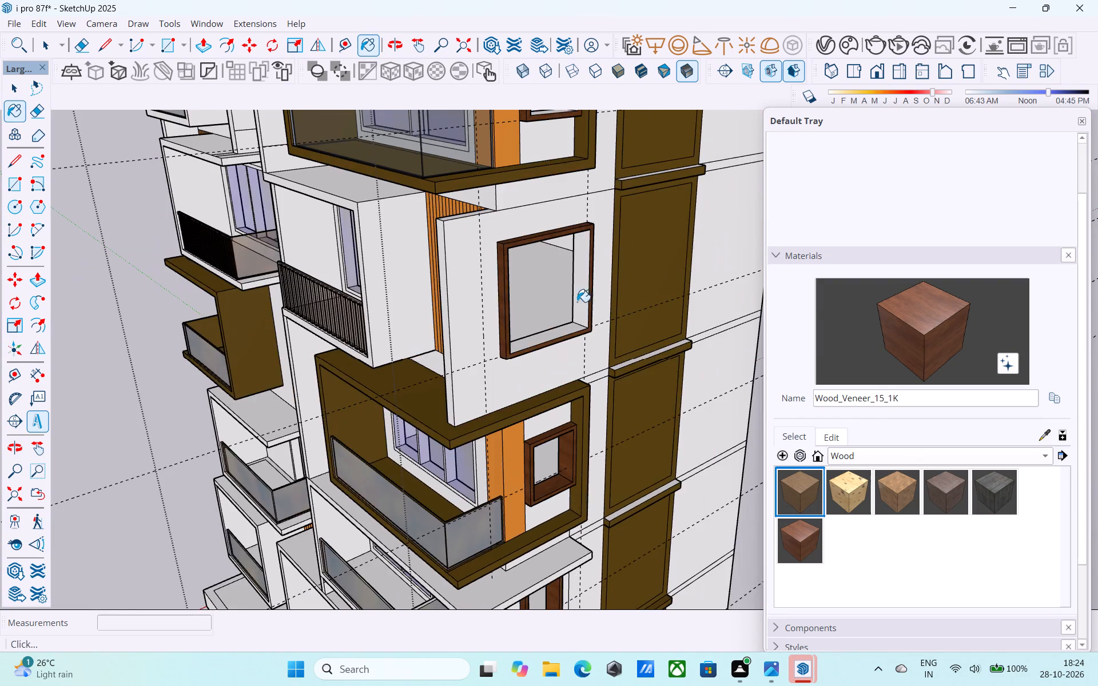
scroll(584, 276, "up", 9)
left_click(578, 306)
left_click(539, 402)
Paint the inner side face nearest the brown strip and the sill of the upper mustard balcony's small window with Wood_Veneer_15_1K.
scroll(550, 480, "down", 5)
scroll(552, 489, "up", 1)
scroll(552, 487, "down", 9)
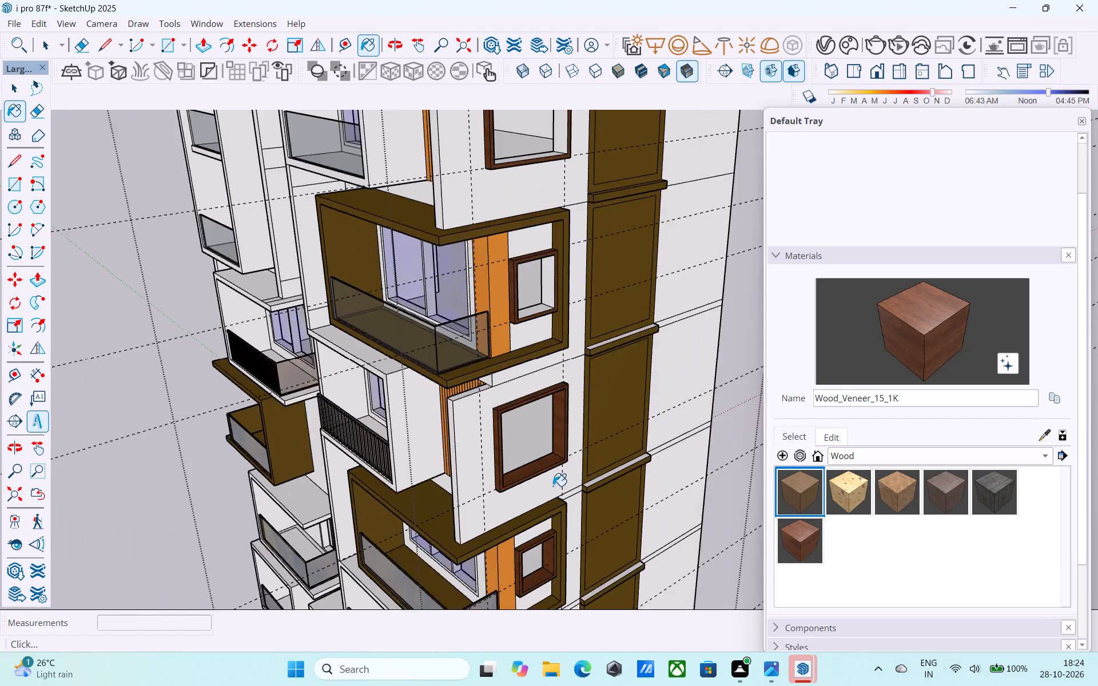
scroll(553, 486, "down", 3)
scroll(567, 333, "up", 15)
left_click(531, 398)
left_click(478, 458)
Paint the inner side face nearest the brown strip and the sill of the top-floor large window with Wood_Veneer_15_1K.
scroll(487, 489, "down", 4)
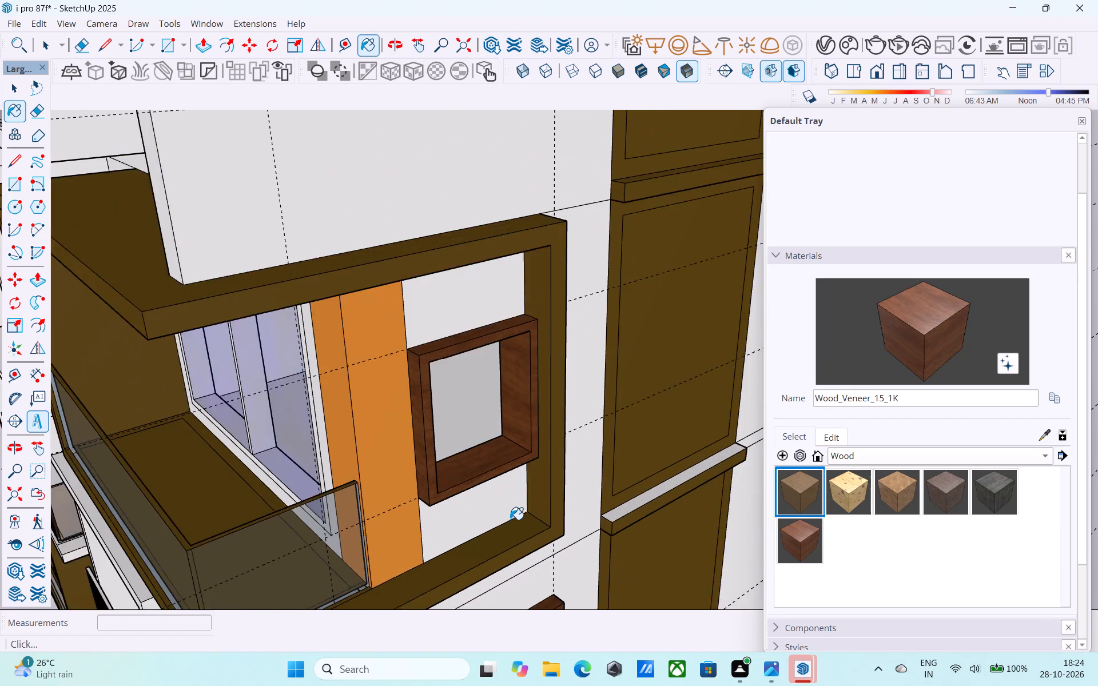
scroll(510, 520, "down", 10)
scroll(490, 320, "up", 14)
left_click(532, 398)
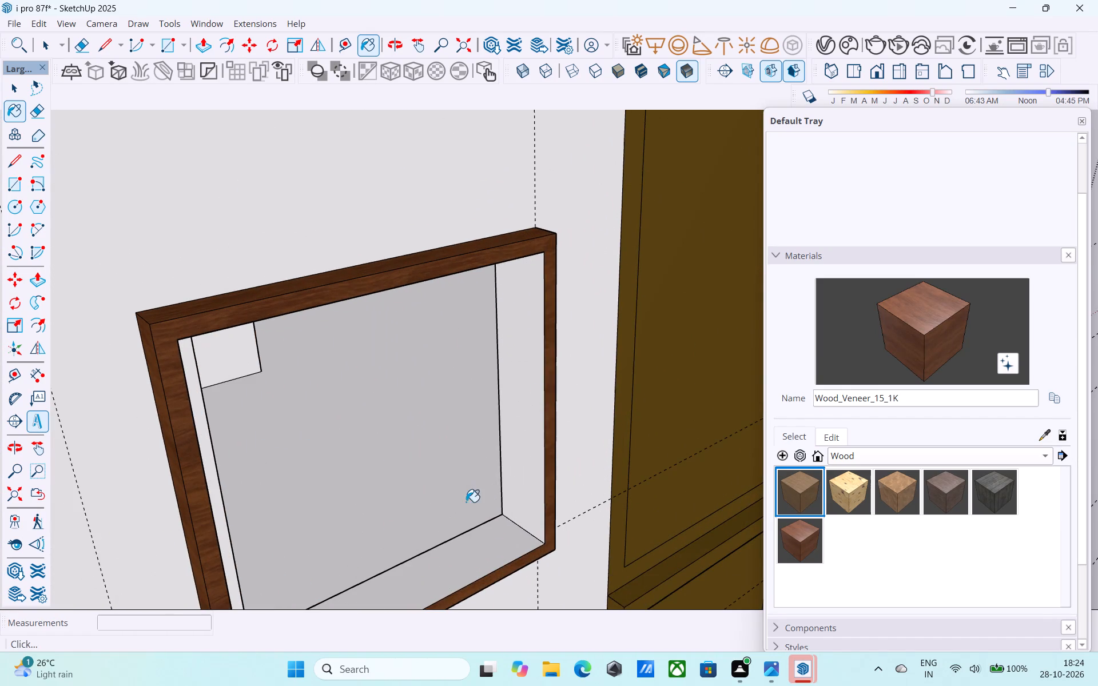
left_click(462, 548)
Paint the opposite inner side face and the inner top face of the top-floor large window with Wood_Veneer_15_1K.
scroll(590, 488, "down", 5)
middle_click_drag(591, 488, 135, 248)
scroll(333, 423, "up", 5)
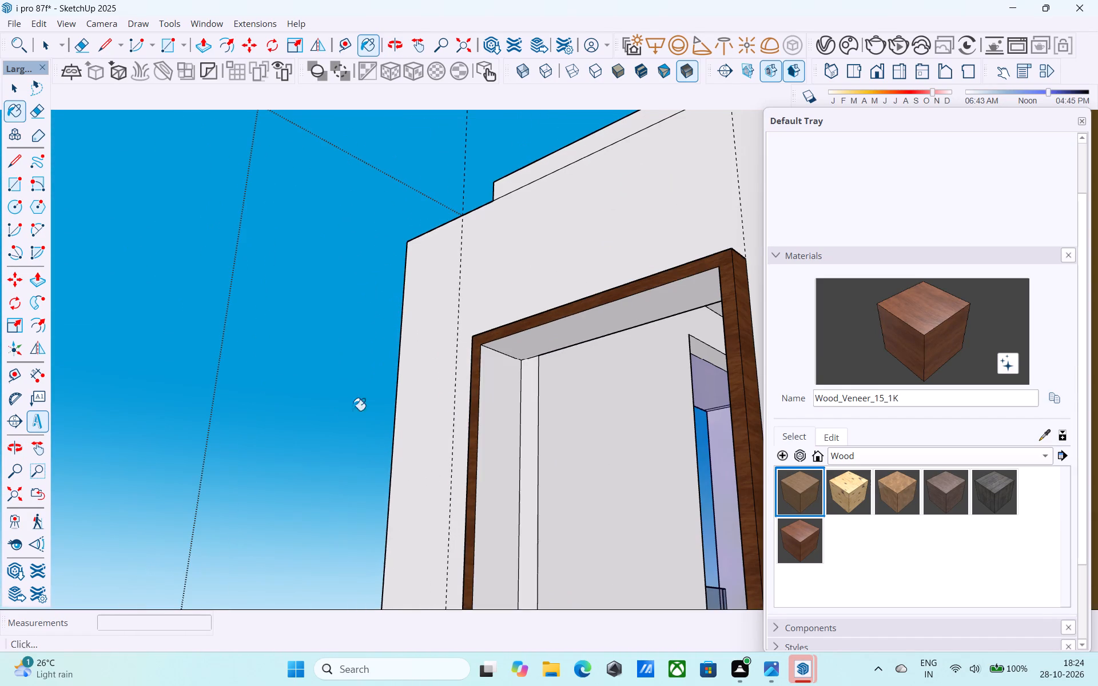
left_click(482, 400)
left_click(525, 354)
Paint the remaining inner side and inner top faces of the upper mustard balcony's small window with Wood_Veneer_15_1K.
scroll(420, 322, "down", 14)
scroll(493, 450, "up", 6)
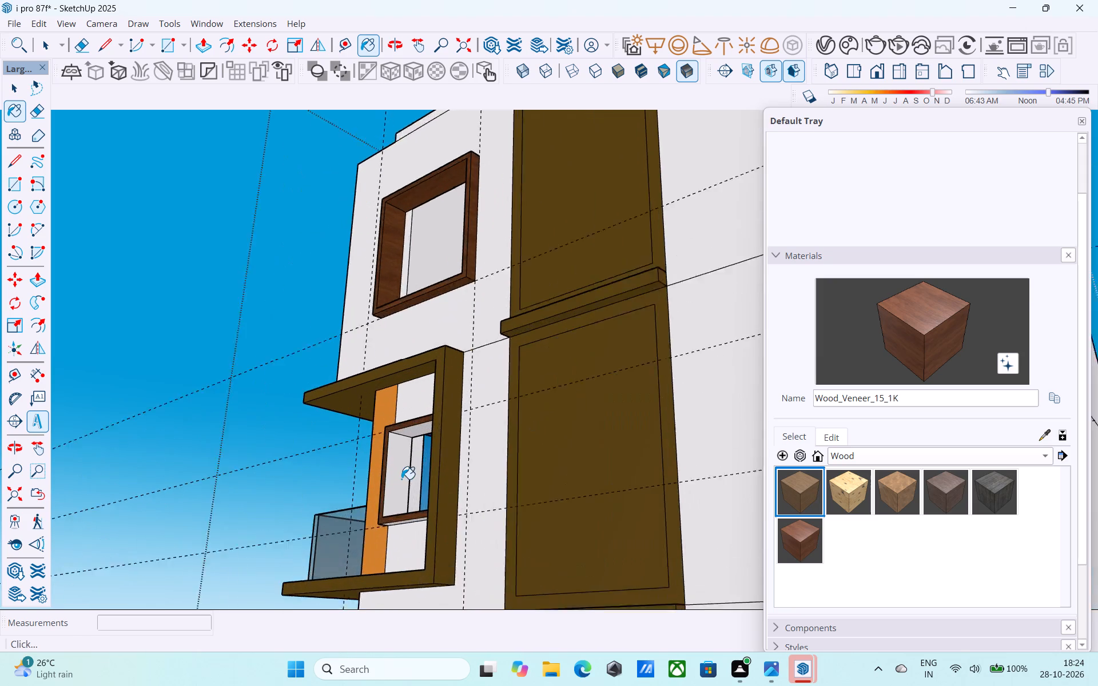
scroll(401, 479, "up", 8)
left_click(400, 443)
left_click(410, 391)
scroll(431, 320, "down", 16)
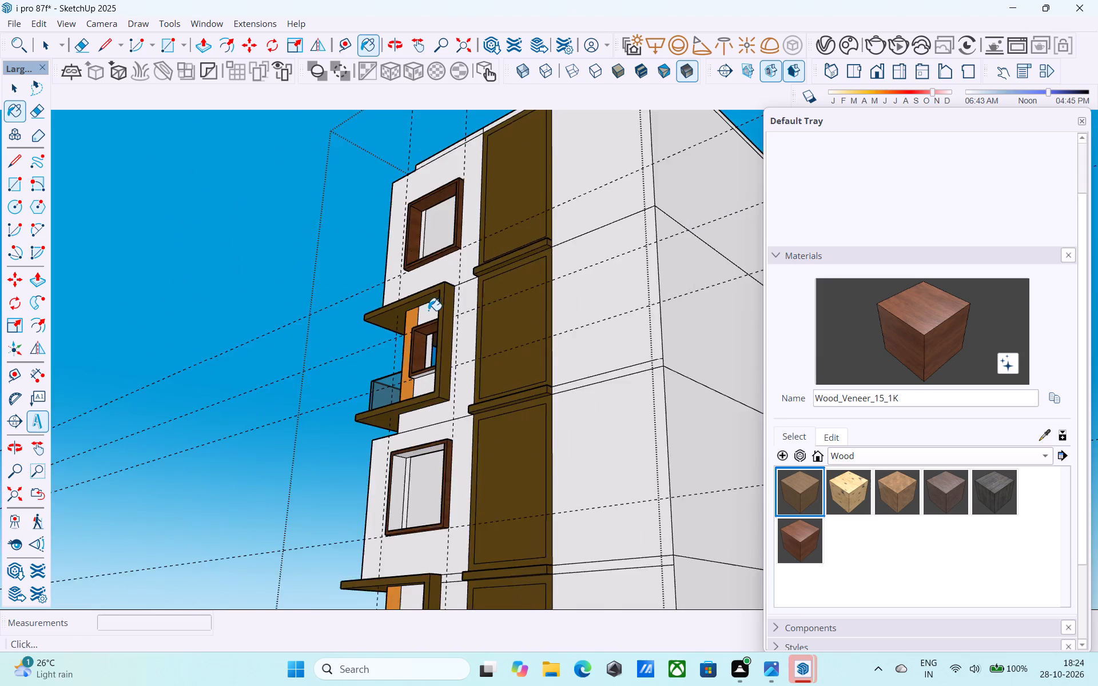
scroll(428, 310, "down", 2)
scroll(436, 397, "up", 16)
left_click(435, 273)
scroll(424, 260, "down", 4)
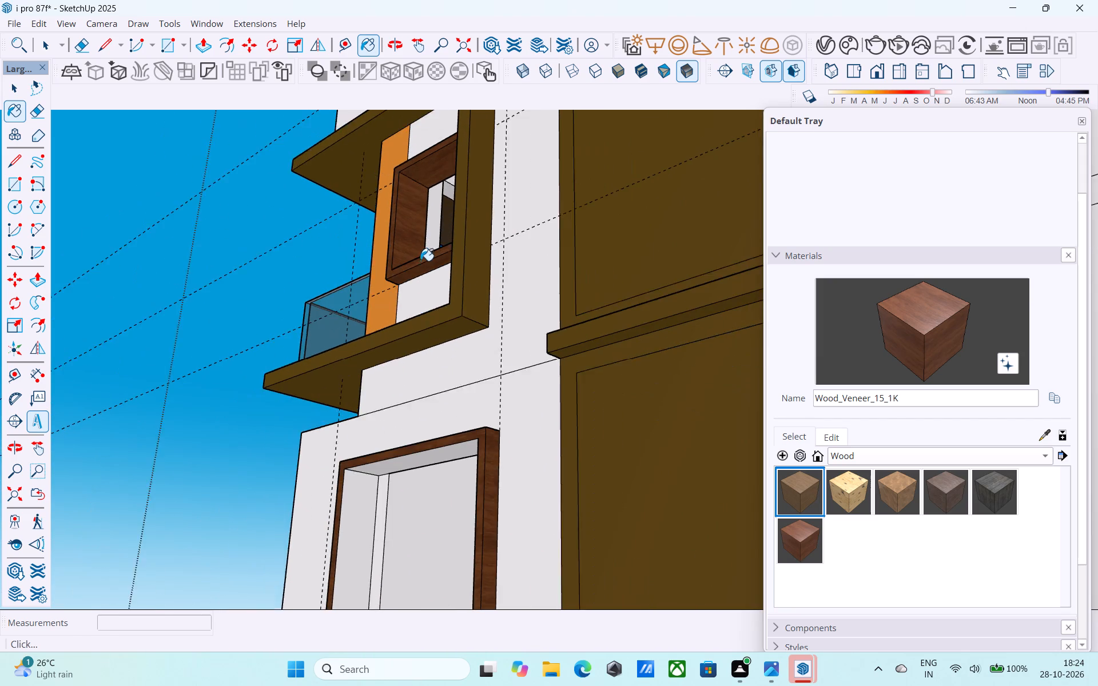
Paint the remaining inner side face and the inner top face of the lower large side window with Wood_Veneer_15_1K.
scroll(402, 523, "up", 3)
left_click(340, 476)
left_click(358, 433)
scroll(372, 389, "down", 4)
scroll(377, 420, "up", 4)
left_click(391, 401)
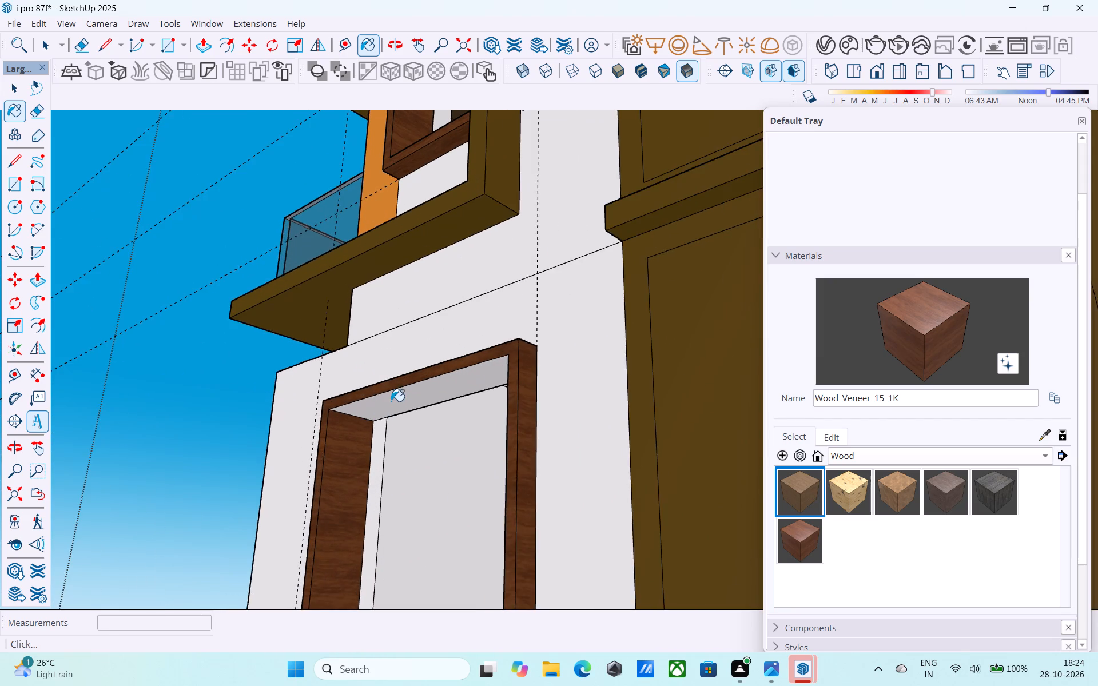
Paint the inner top face of the second-lowest side window with Wood_Veneer_15_1K.
scroll(375, 390, "down", 17)
scroll(371, 465, "down", 6)
middle_click_drag(373, 468, 439, 354)
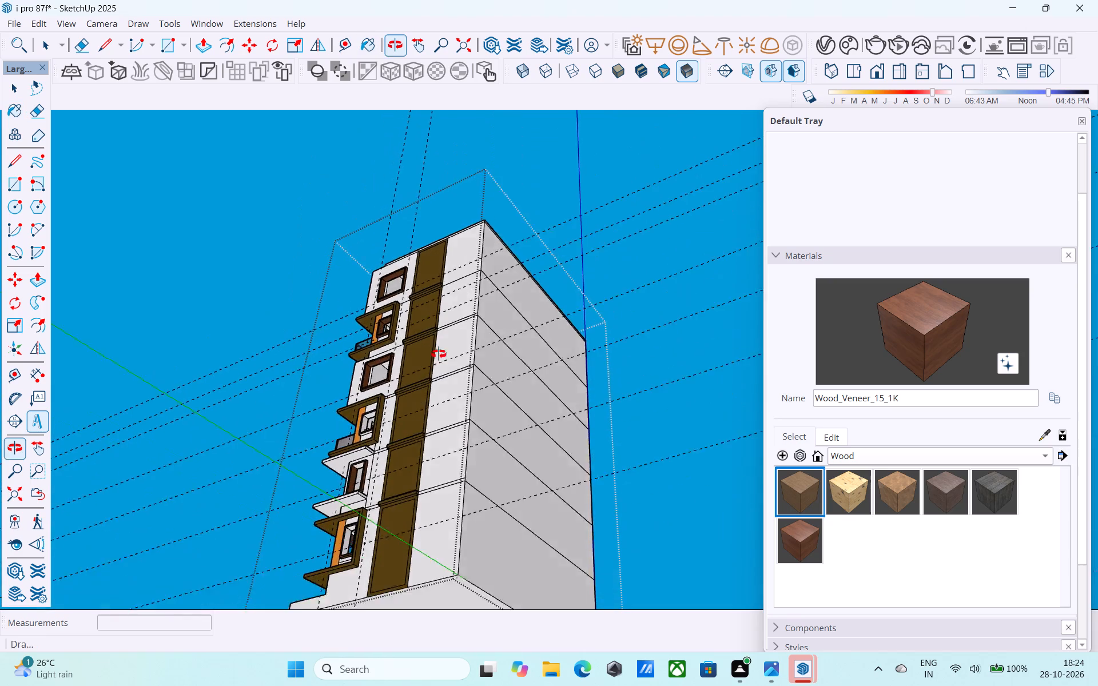
middle_click_drag(439, 354, 455, 342)
scroll(337, 445, "up", 17)
left_click(357, 396)
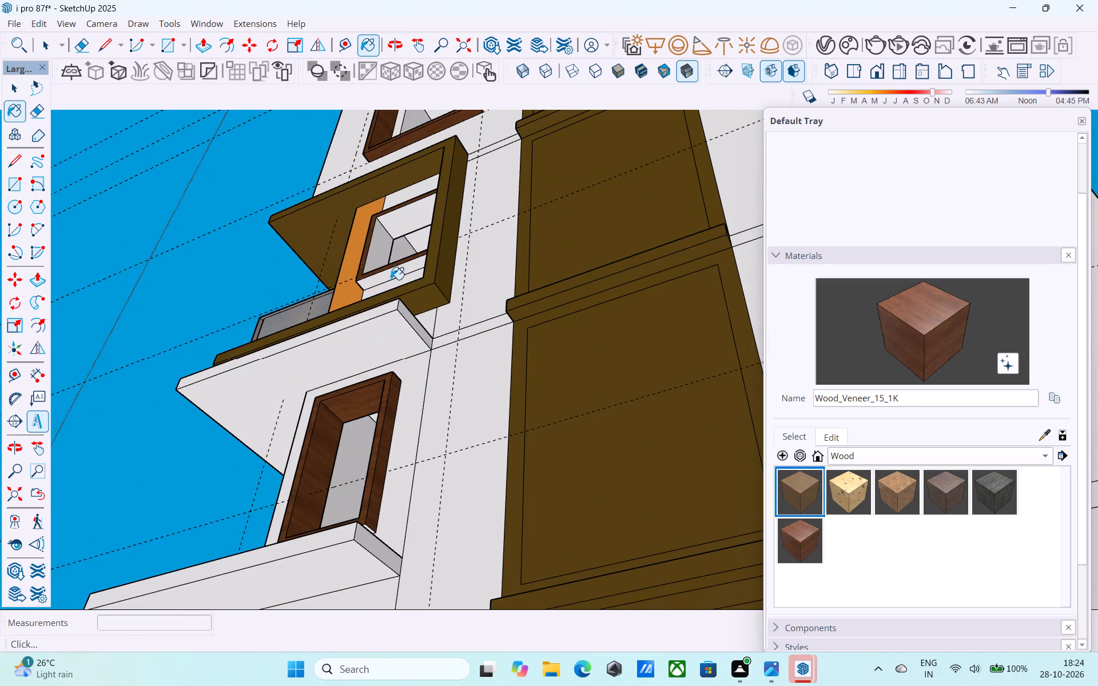
Paint the remaining inner side and inner top faces of the middle mustard balcony's small window with Wood_Veneer_15_1K.
left_click(383, 235)
left_click(394, 226)
Paint the inner side, top and sill faces of the lowest side window with Wood_Veneer_15_1K.
scroll(400, 229, "down", 9)
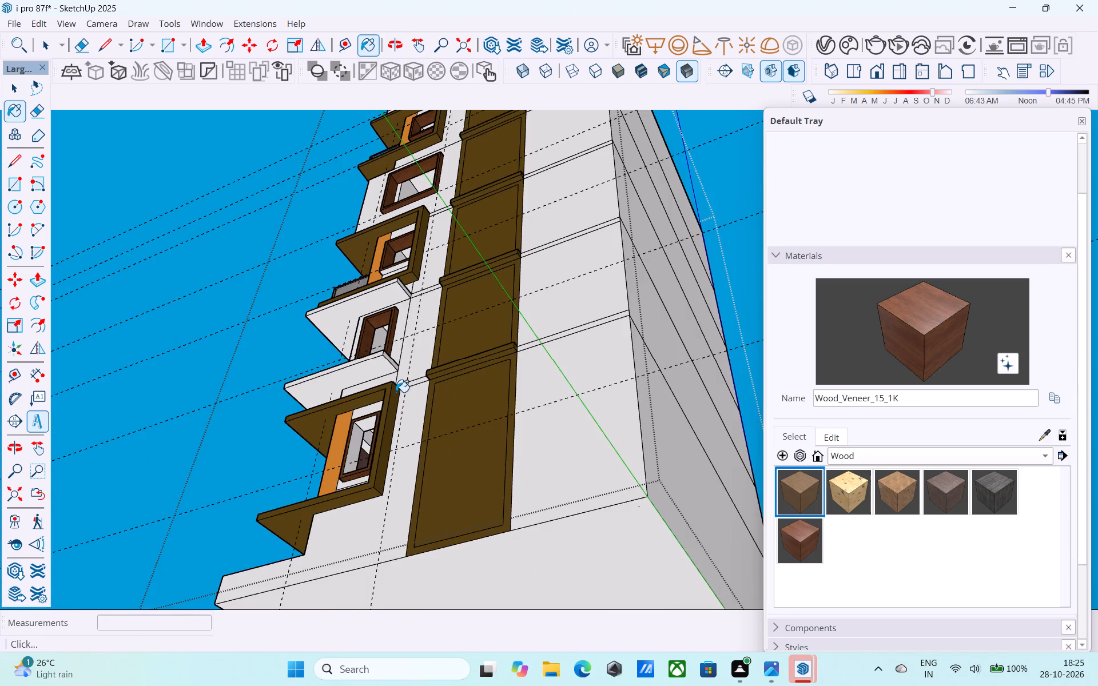
scroll(396, 389, "down", 4)
scroll(384, 430, "up", 15)
left_click(361, 416)
left_click(379, 385)
scroll(383, 380, "down", 1)
middle_click_drag(409, 391, 807, 648)
scroll(555, 560, "up", 4)
left_click(524, 535)
left_click(531, 504)
scroll(515, 557, "down", 4)
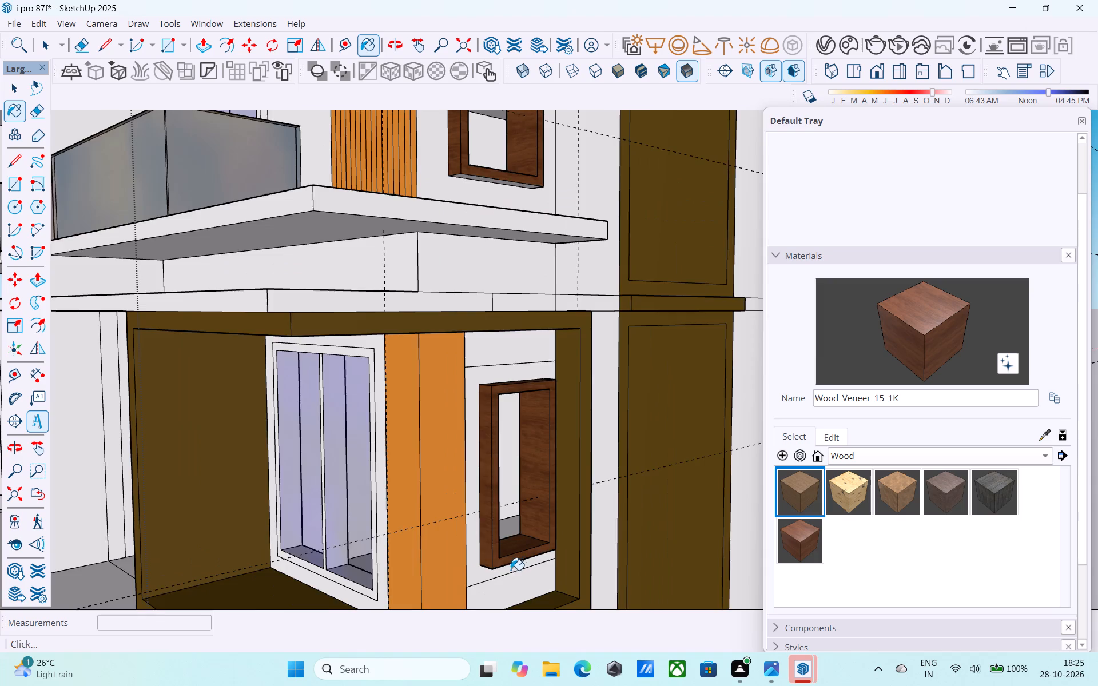
Examine the side facade from the ground floor to the roof to check the painted window frames.
scroll(511, 570, "down", 4)
middle_click_drag(507, 549, 488, 377)
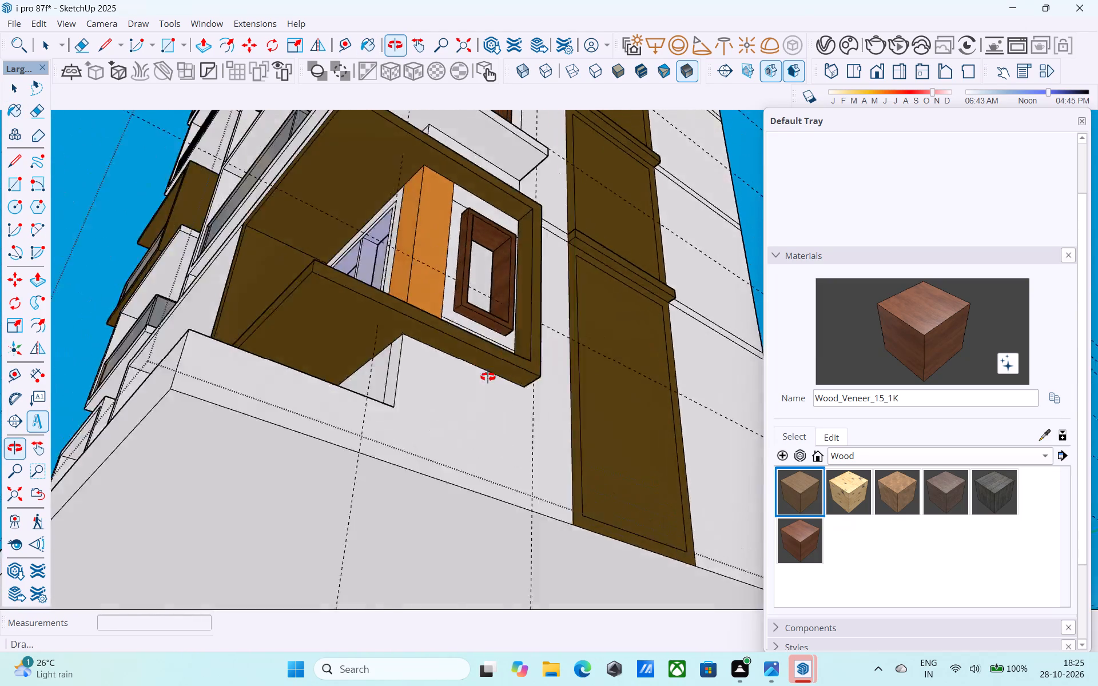
middle_click_drag(488, 377, 426, 609)
scroll(427, 617, "down", 6)
middle_click(427, 618)
scroll(431, 543, "down", 12)
middle_click_drag(428, 544, 399, 425)
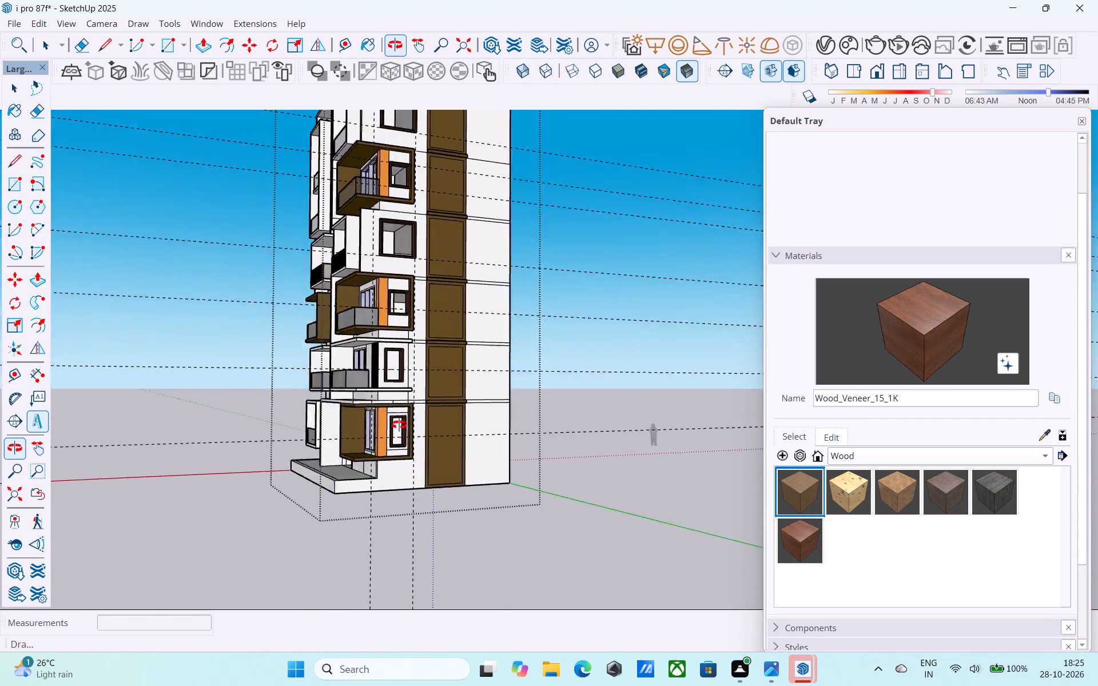
middle_click_drag(399, 425, 437, 488)
scroll(439, 488, "down", 4)
scroll(433, 285, "up", 7)
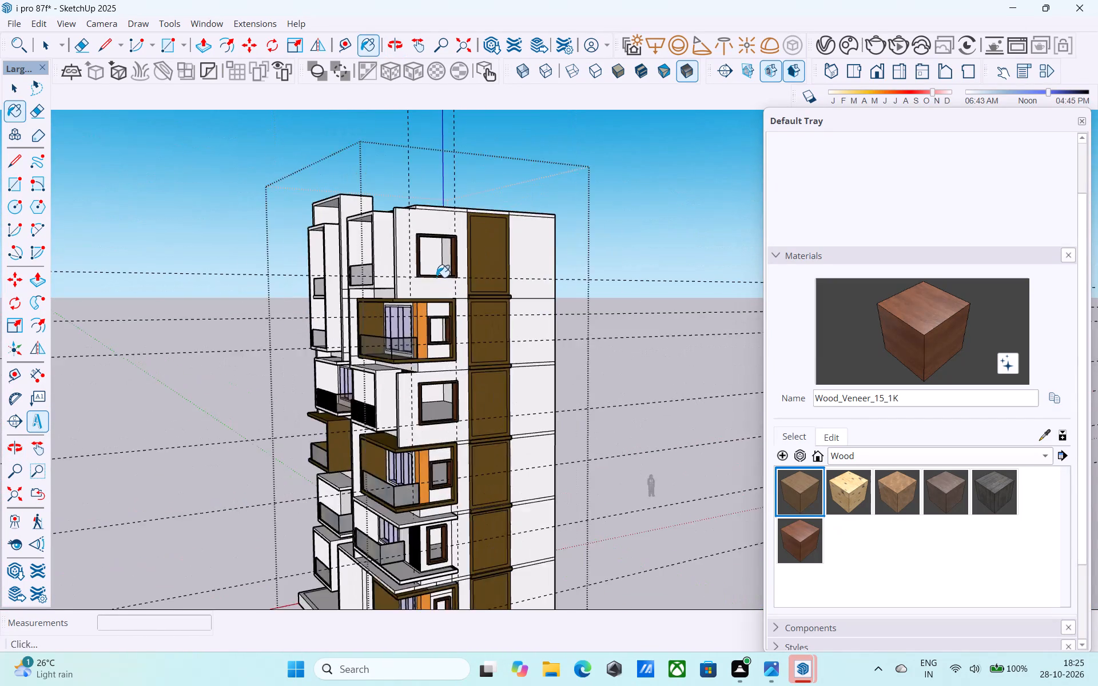
Paint the wall faces above and below the upper mustard balcony's small side window with Plywood_01_1K.
scroll(436, 277, "up", 6)
left_click(808, 512)
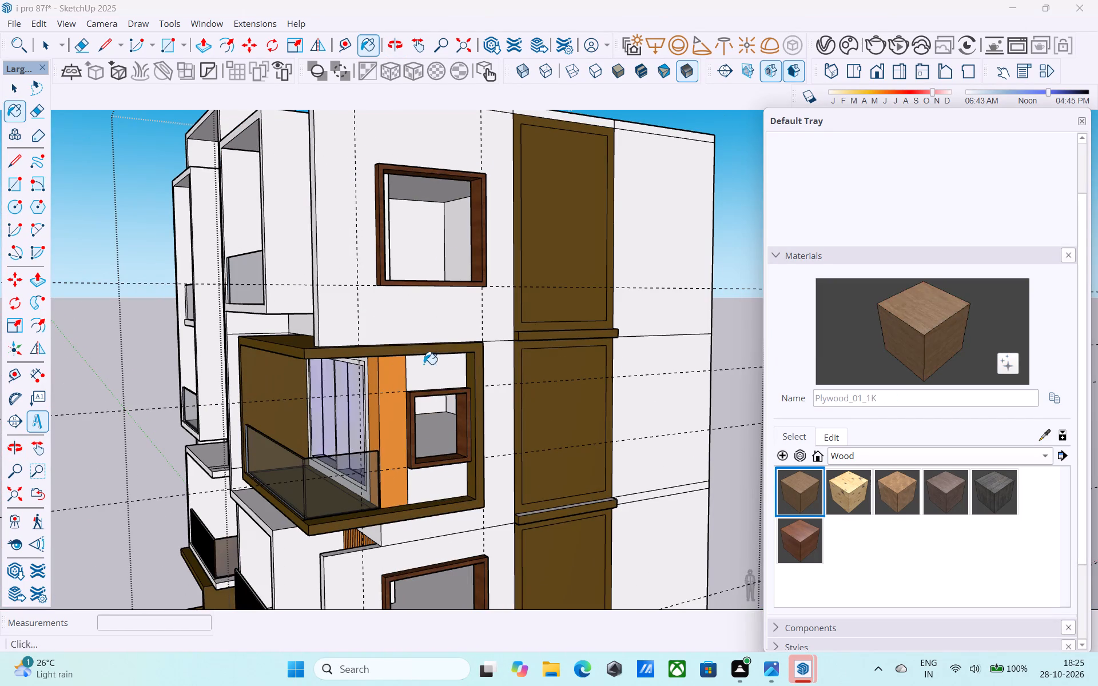
left_click(424, 364)
left_click(432, 491)
Examine the front and side facades of the whole building to check the painted materials.
scroll(432, 484, "down", 8)
middle_click_drag(435, 478, 588, 451)
scroll(385, 352, "down", 4)
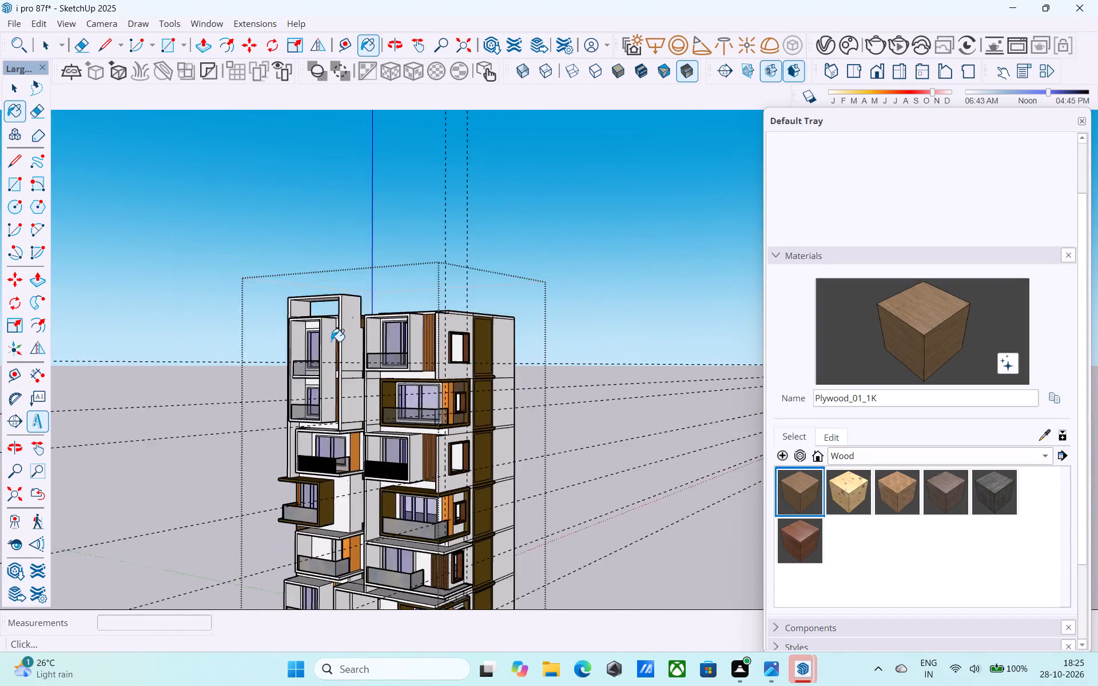
scroll(331, 341, "down", 4)
middle_click_drag(323, 353, 224, 395)
scroll(384, 356, "down", 3)
middle_click_drag(355, 362, 517, 333)
scroll(501, 360, "up", 6)
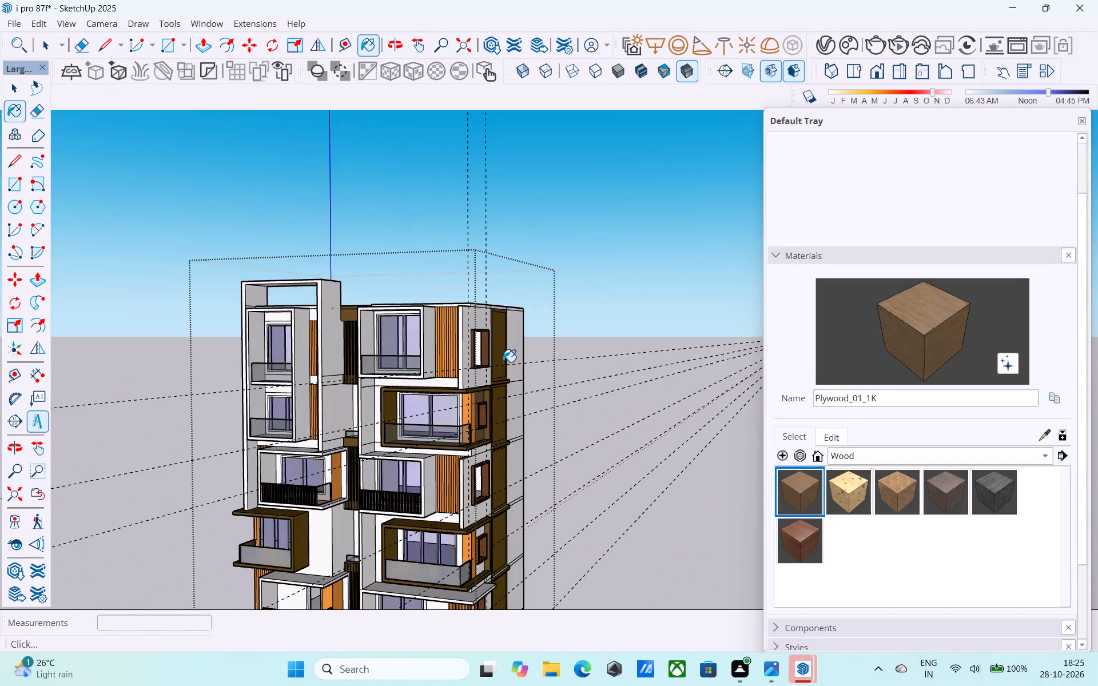
middle_click_drag(519, 383, 507, 370)
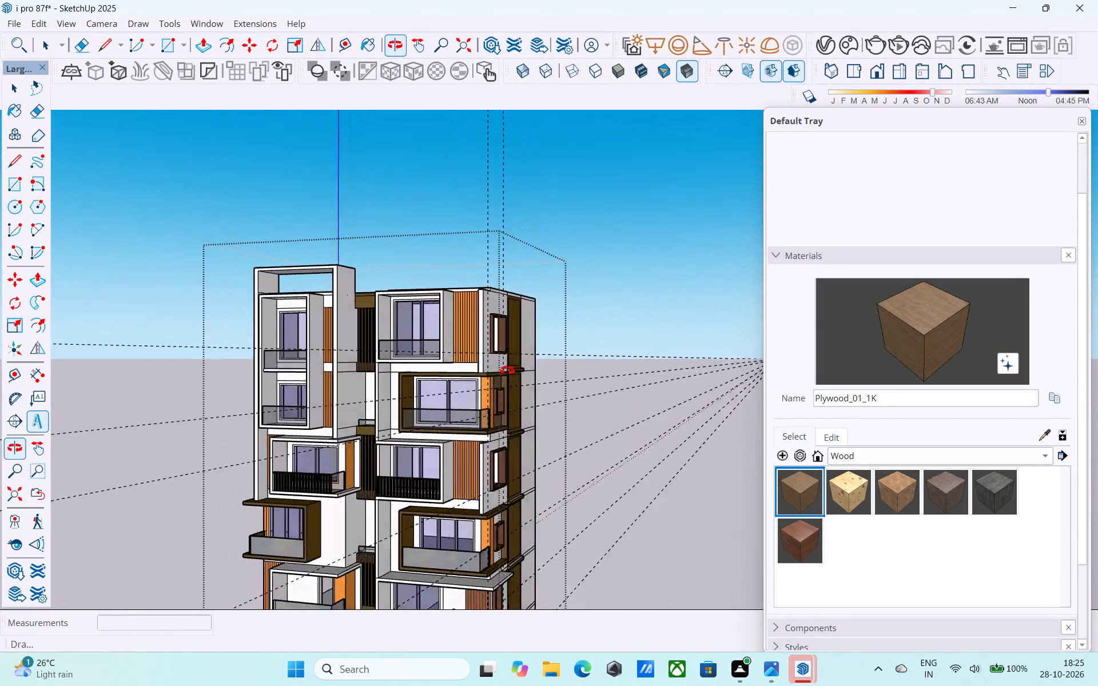
middle_click_drag(507, 370, 387, 359)
scroll(350, 351, "down", 5)
middle_click_drag(320, 439, 404, 477)
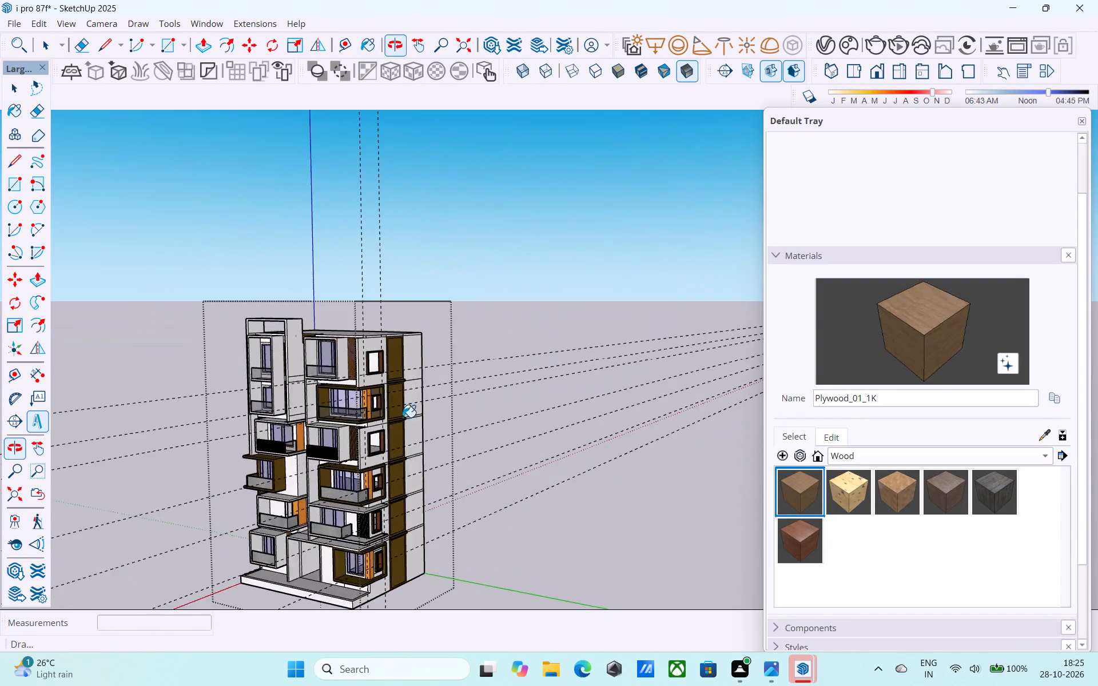
scroll(347, 274, "down", 6)
middle_click_drag(392, 454, 498, 502)
scroll(454, 476, "up", 7)
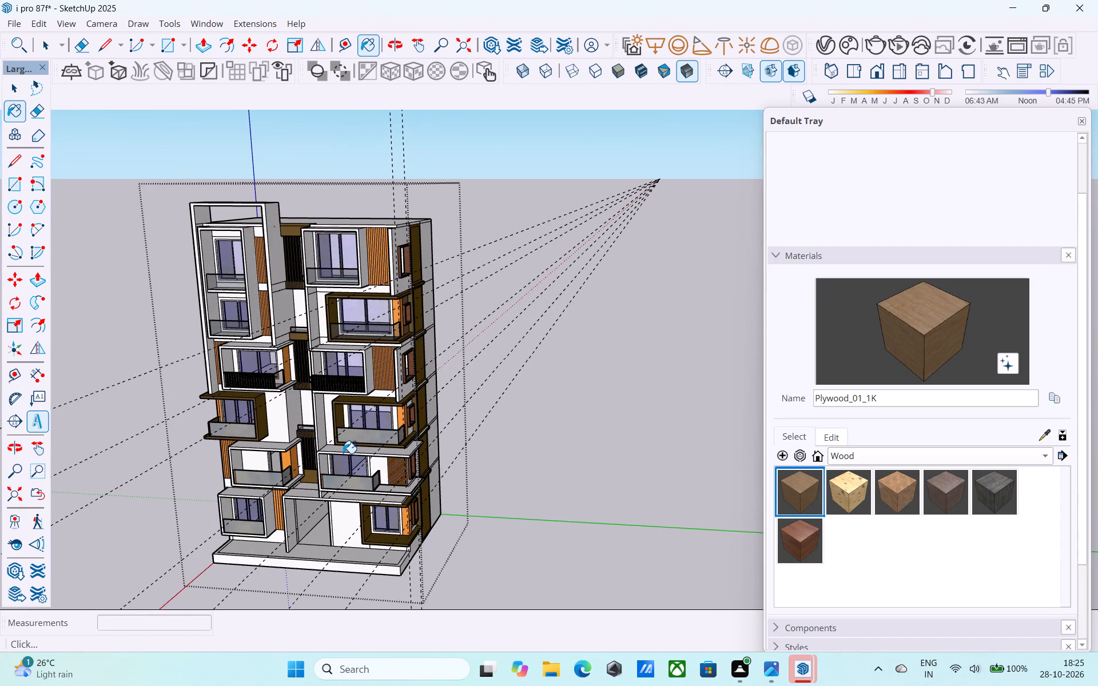
Save the model.
key("space")
scroll(342, 443, "up", 1)
key("ctrl+s")
Erase the dashed construction guide lines running across and beside the building.
scroll(341, 441, "down", 6)
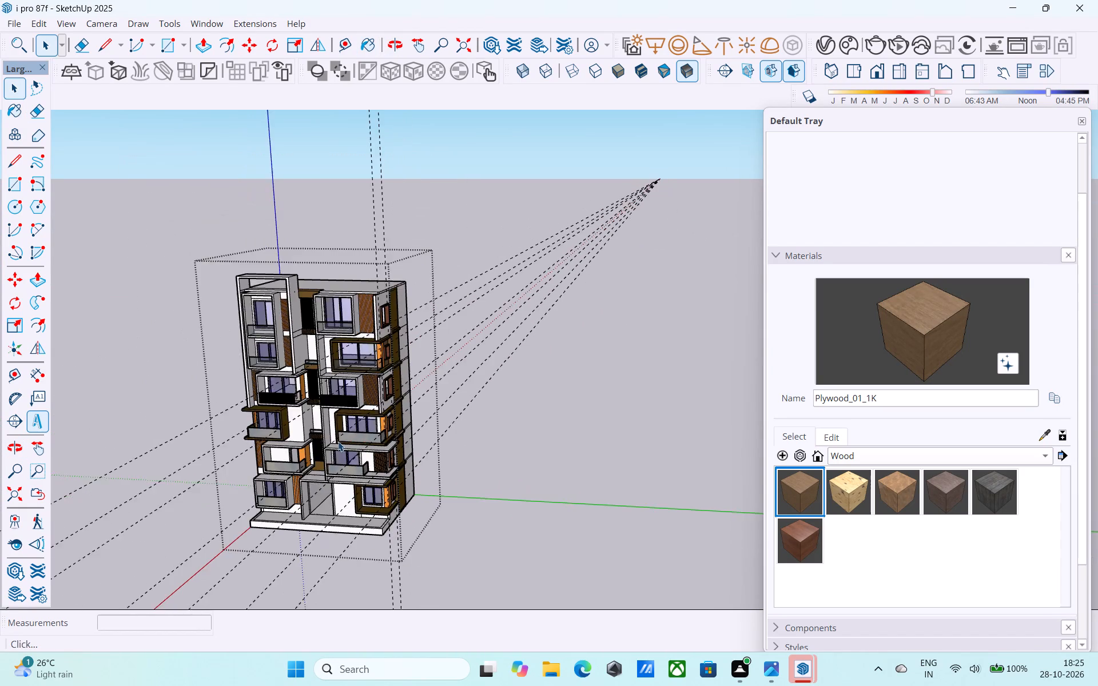
middle_click_drag(335, 440, 261, 428)
middle_click_drag(261, 428, 315, 420, "shift")
key("e")
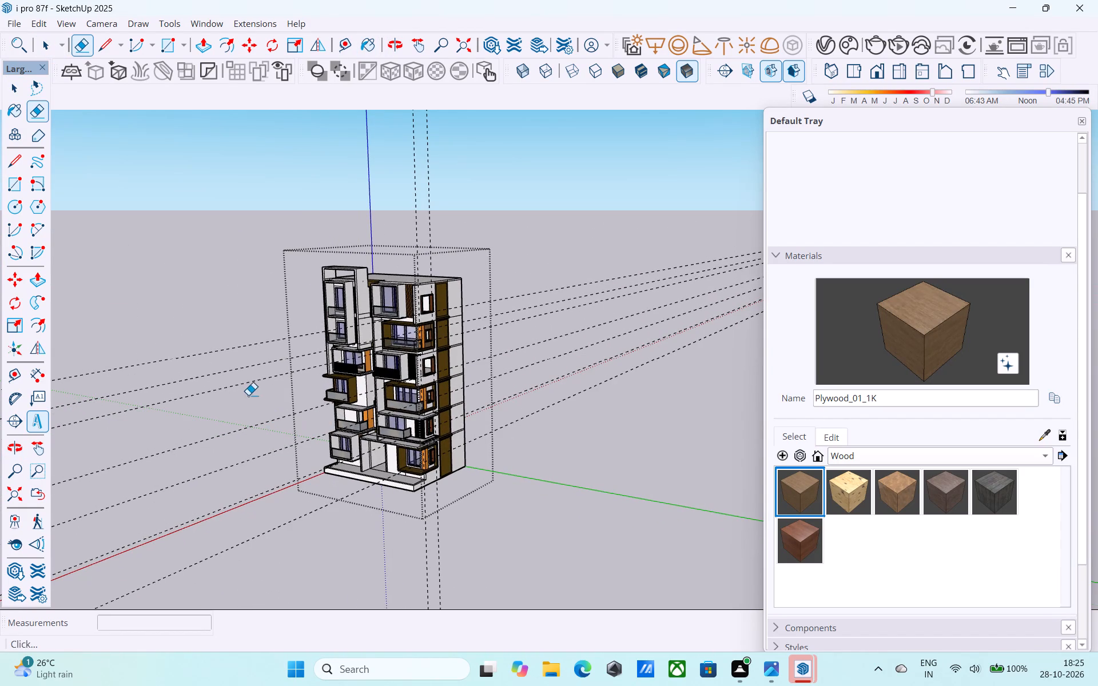
left_click_drag(213, 341, 317, 535)
left_click_drag(382, 537, 516, 521)
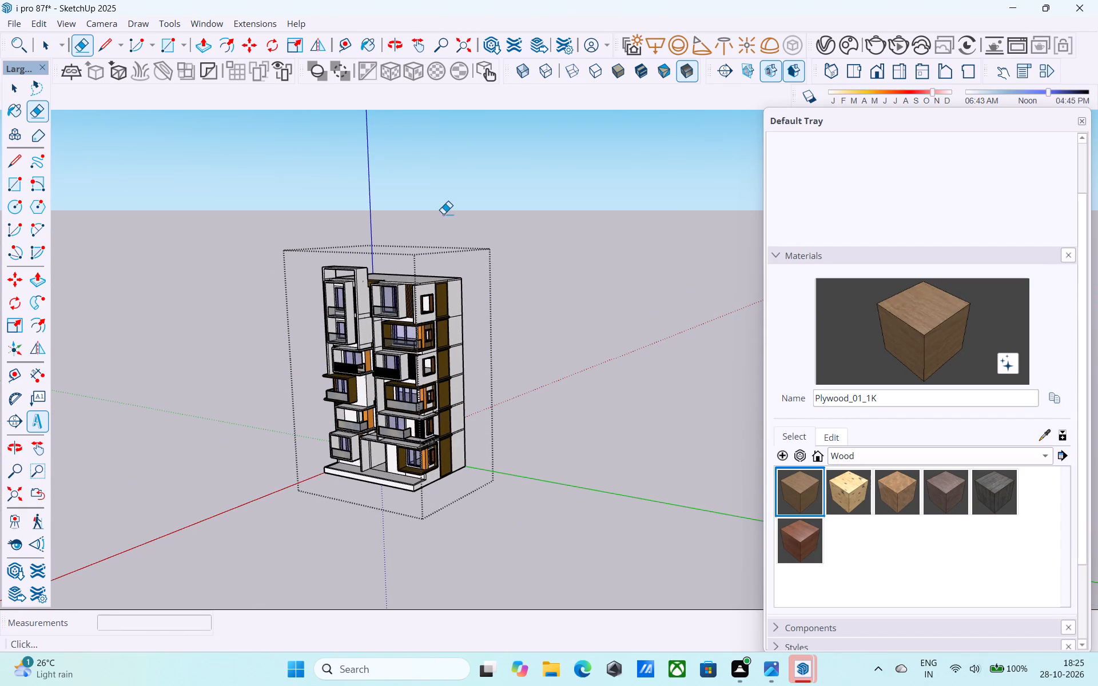
Paint the front, short top and outer side faces of the ground-floor entrance frame with Plywood_08_1K.
middle_click_drag(380, 378, 560, 374)
scroll(562, 373, "up", 4)
middle_click_drag(573, 369, 533, 341)
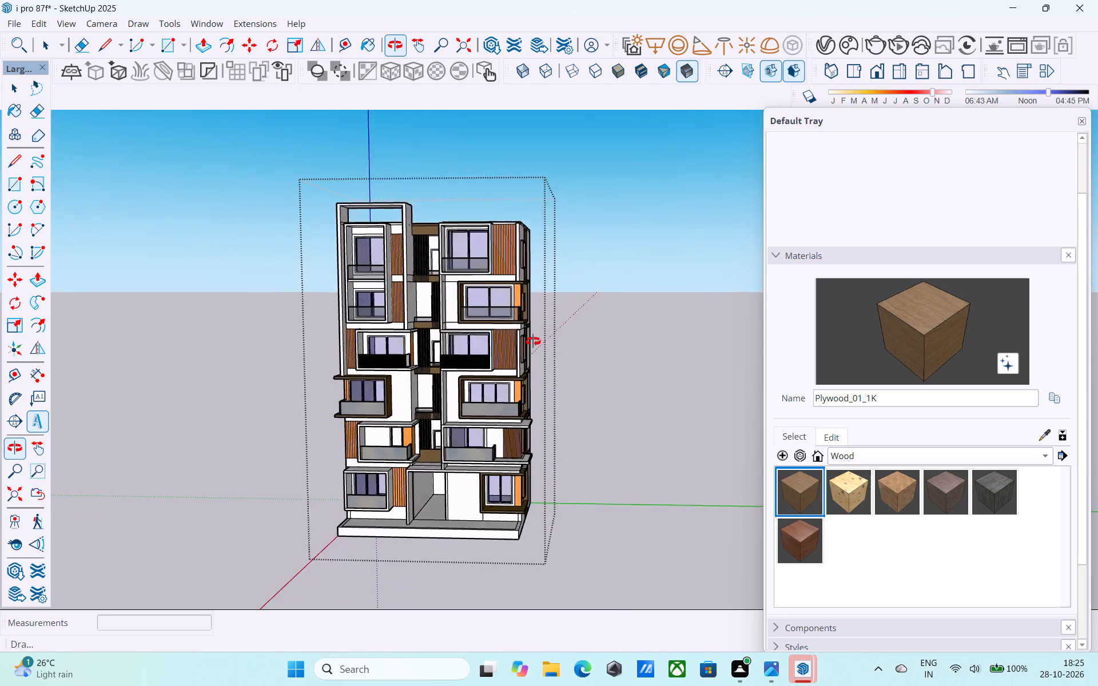
middle_click_drag(533, 341, 518, 136)
scroll(444, 340, "up", 10)
middle_click_drag(448, 385, 440, 214)
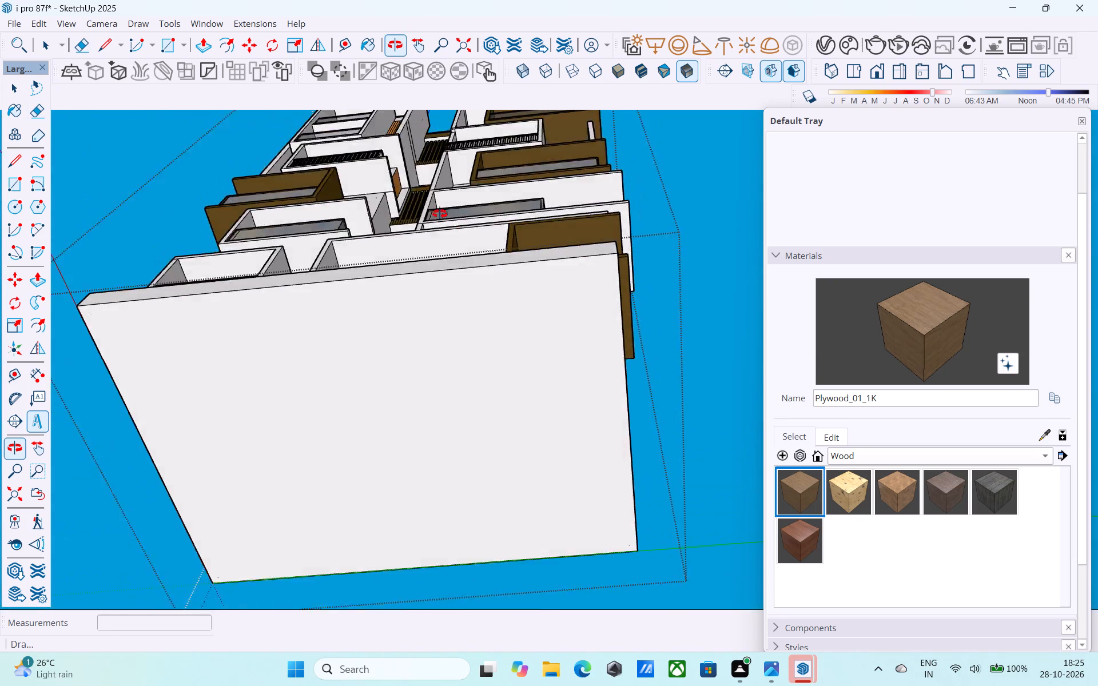
middle_click_drag(440, 214, 496, 570)
scroll(498, 492, "down", 2)
middle_click_drag(495, 492, 745, 509)
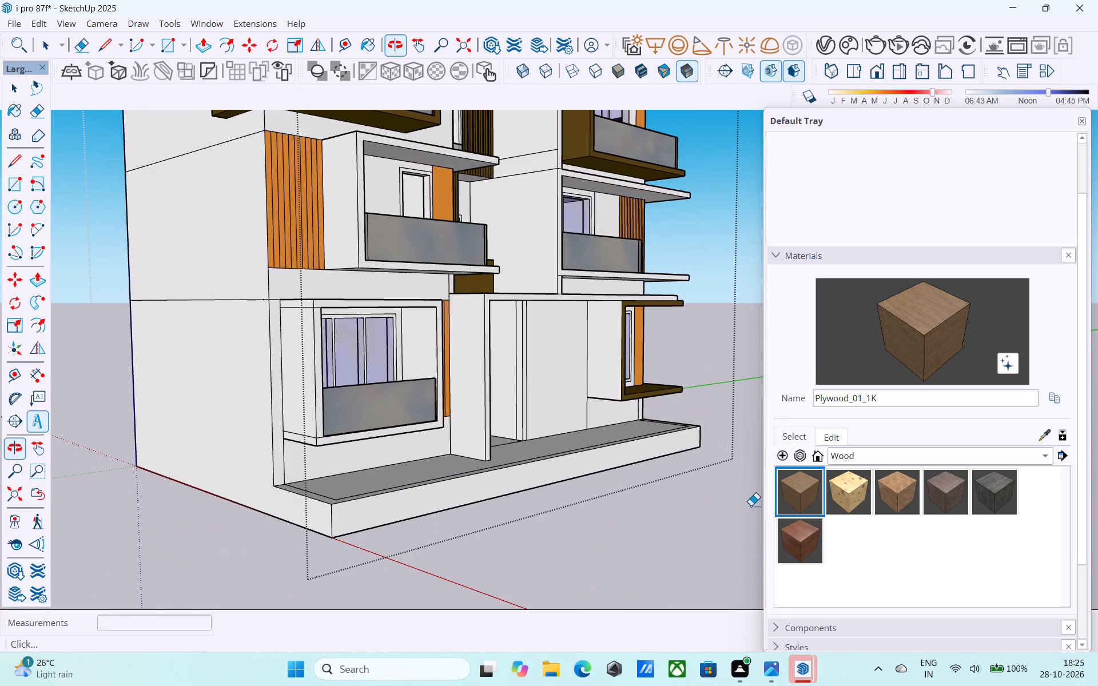
left_click(853, 492)
middle_click_drag(606, 448, 379, 575)
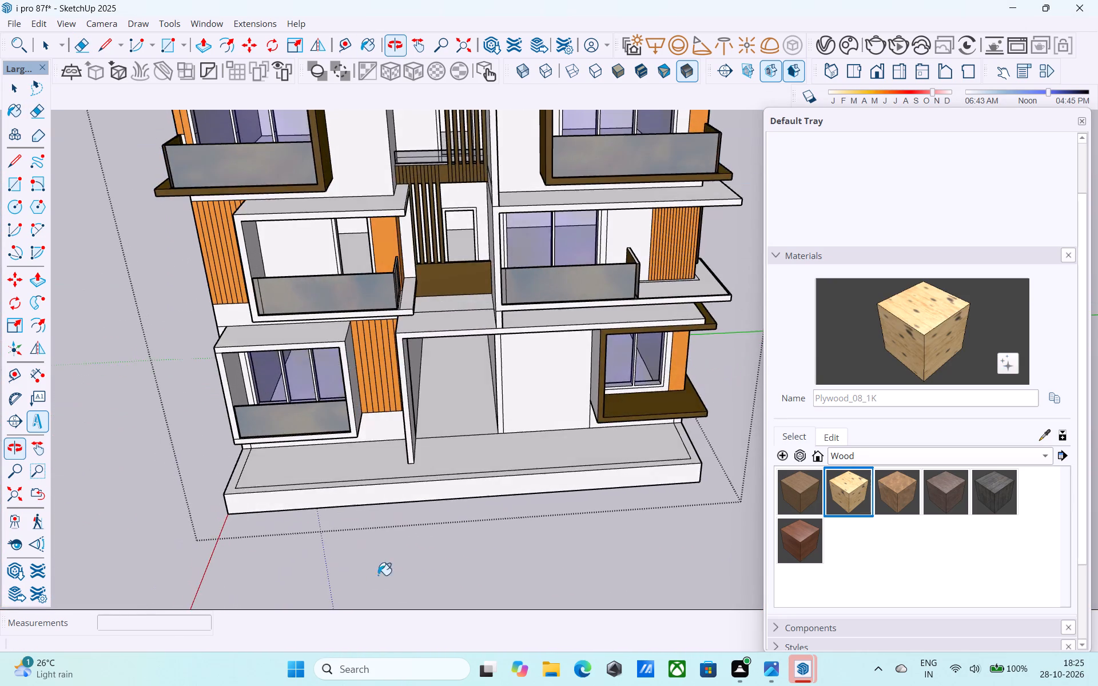
scroll(395, 357, "up", 8)
left_click(425, 294)
left_click(419, 309)
middle_click_drag(416, 318, 655, 276)
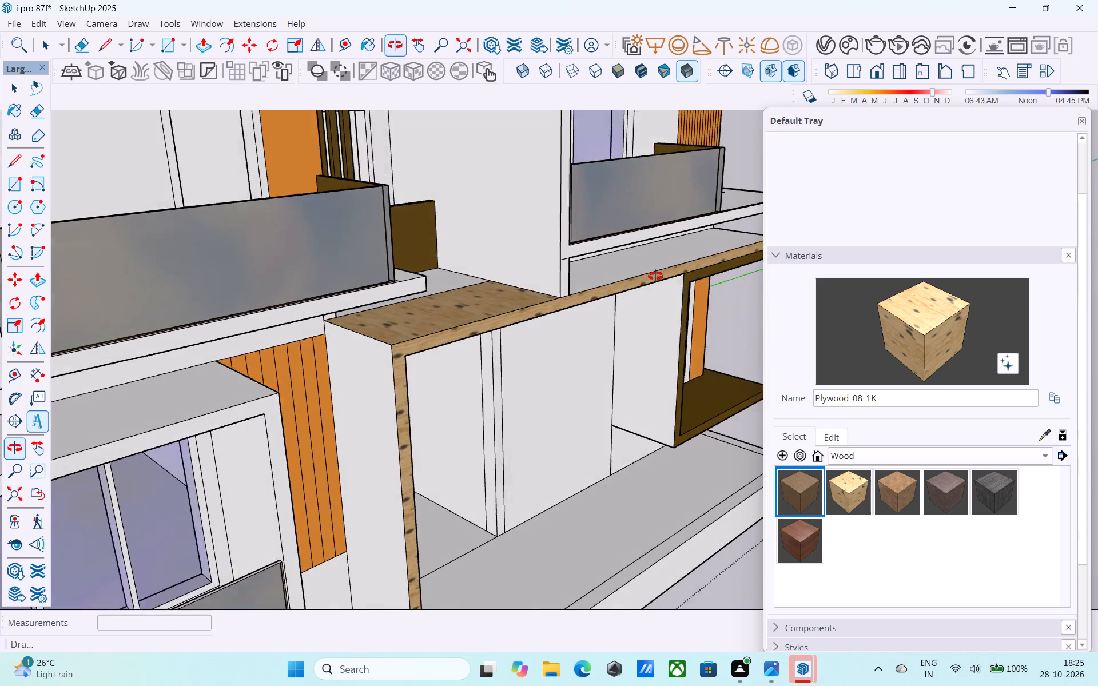
middle_click_drag(655, 276, 645, 269)
left_click(391, 386)
Paint the entrance frame's inner side face and underside with Plywood_08_1K.
middle_click_drag(490, 421, 276, 306)
scroll(599, 402, "down", 4)
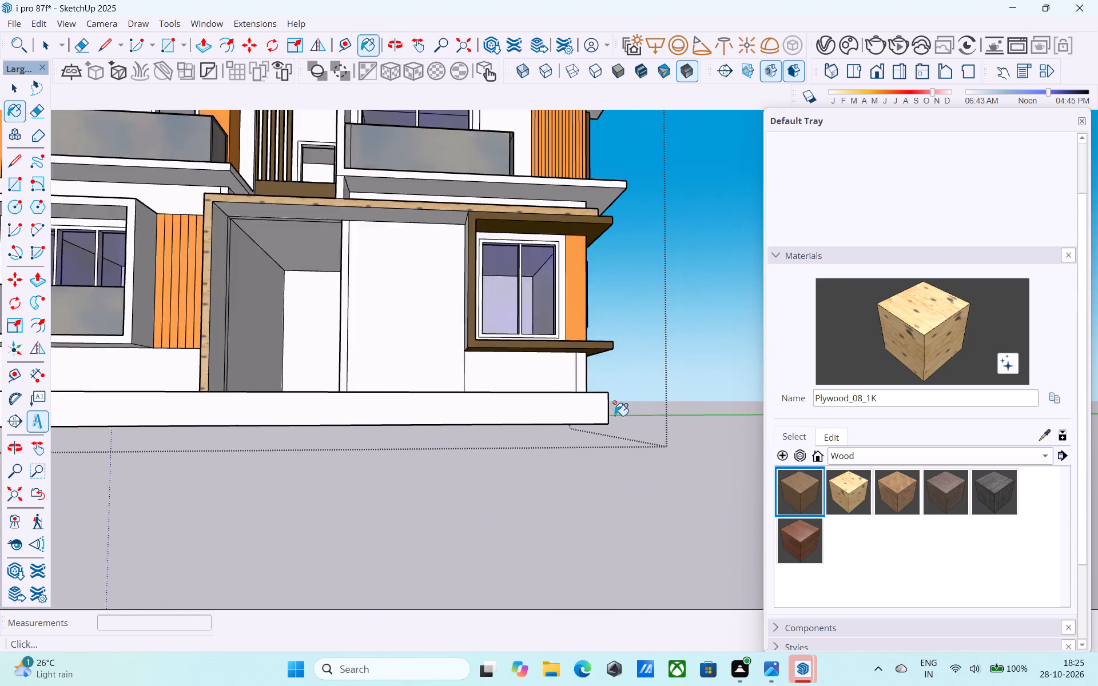
middle_click_drag(615, 416, 321, 350)
scroll(317, 346, "up", 10)
left_click_drag(277, 305, 279, 298)
left_click(340, 191)
scroll(369, 334, "down", 4)
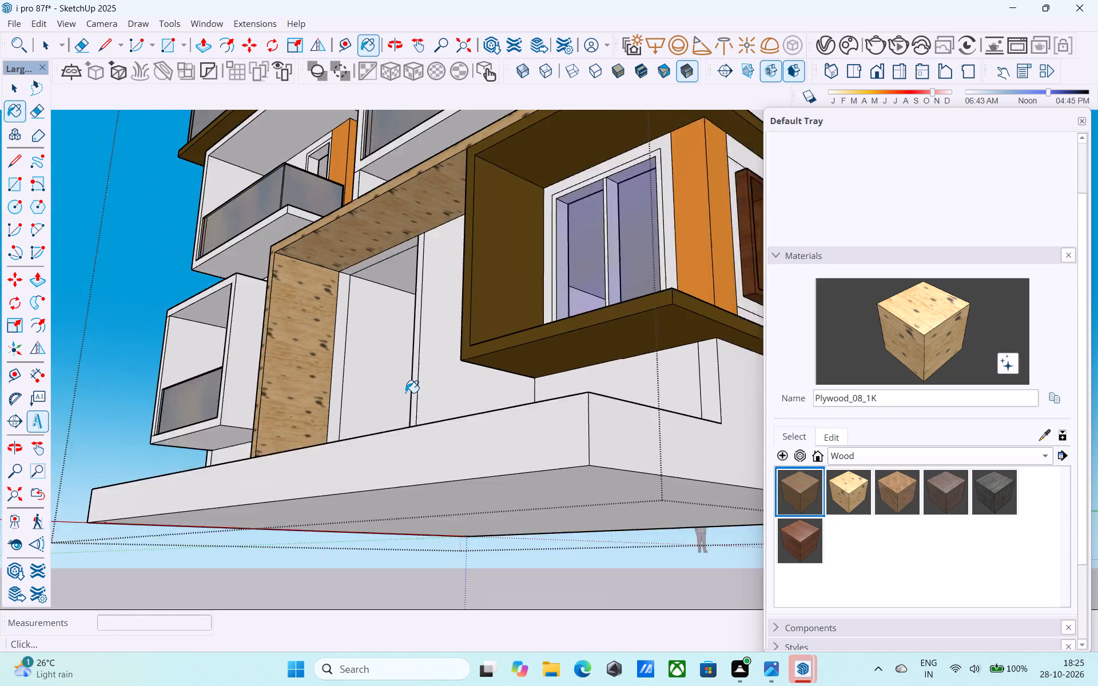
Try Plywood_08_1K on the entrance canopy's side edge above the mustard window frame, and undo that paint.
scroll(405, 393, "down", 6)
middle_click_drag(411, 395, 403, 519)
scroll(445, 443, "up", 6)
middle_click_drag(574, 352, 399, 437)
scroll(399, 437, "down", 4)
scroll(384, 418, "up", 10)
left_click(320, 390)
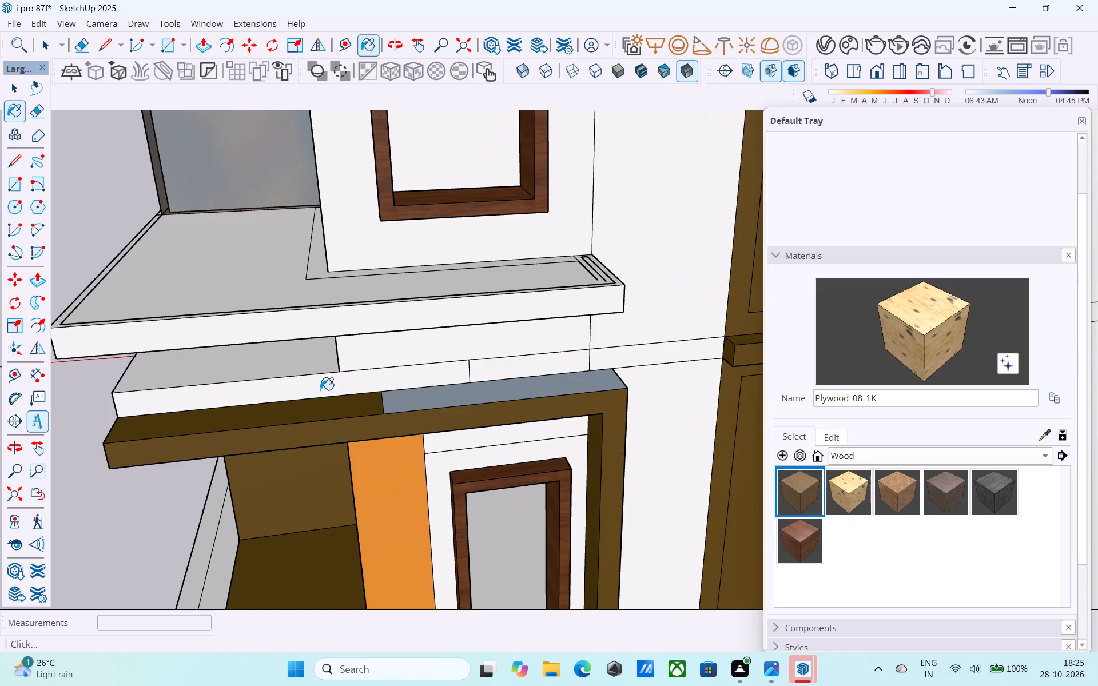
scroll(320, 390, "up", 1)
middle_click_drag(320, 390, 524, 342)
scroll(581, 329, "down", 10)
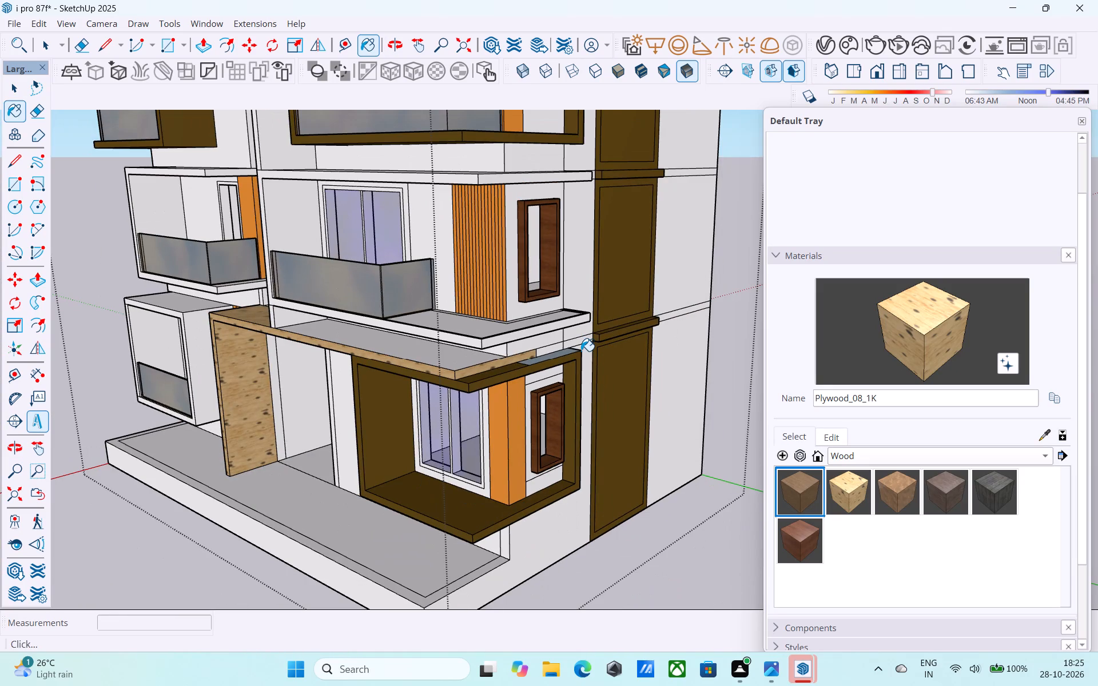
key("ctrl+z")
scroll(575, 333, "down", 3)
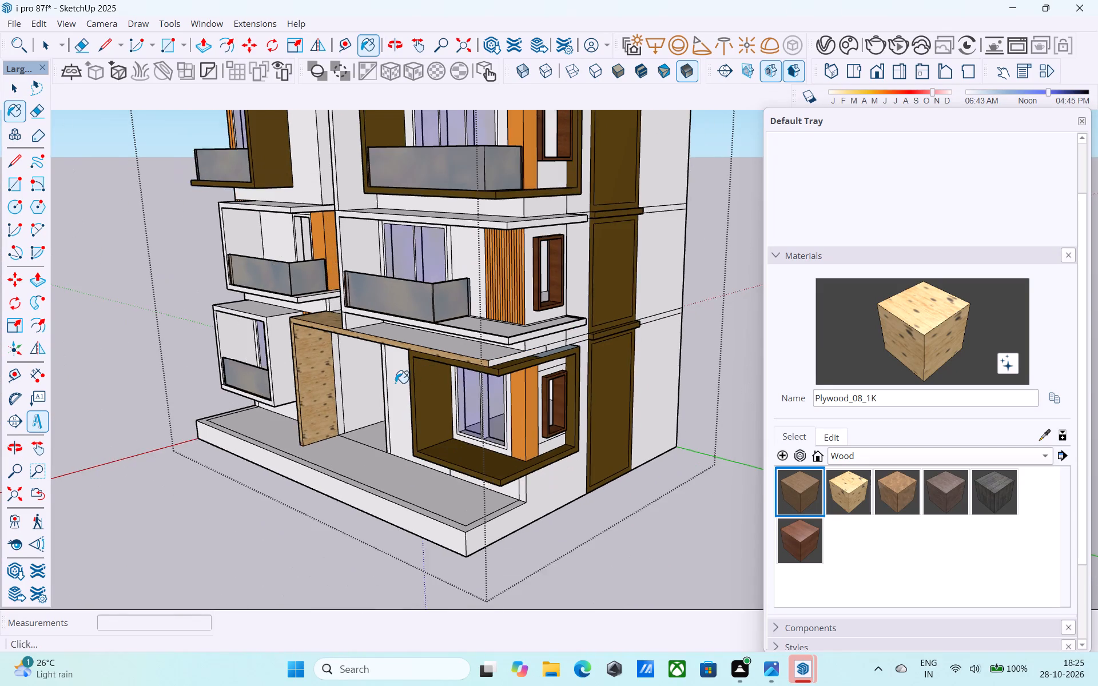
Paint the remaining top face of the entrance canopy, beneath the first-floor balcony, with Plywood_08_1K.
scroll(395, 383, "up", 6)
middle_click_drag(403, 343, 451, 386)
scroll(425, 372, "up", 4)
left_click(425, 370)
Examine the painted entrance frame from below and from both sides.
middle_click_drag(421, 370, 538, 327)
scroll(381, 354, "down", 10)
middle_click_drag(307, 348, 323, 332)
scroll(315, 332, "down", 3)
middle_click_drag(320, 345, 295, 220)
scroll(296, 219, "up", 5)
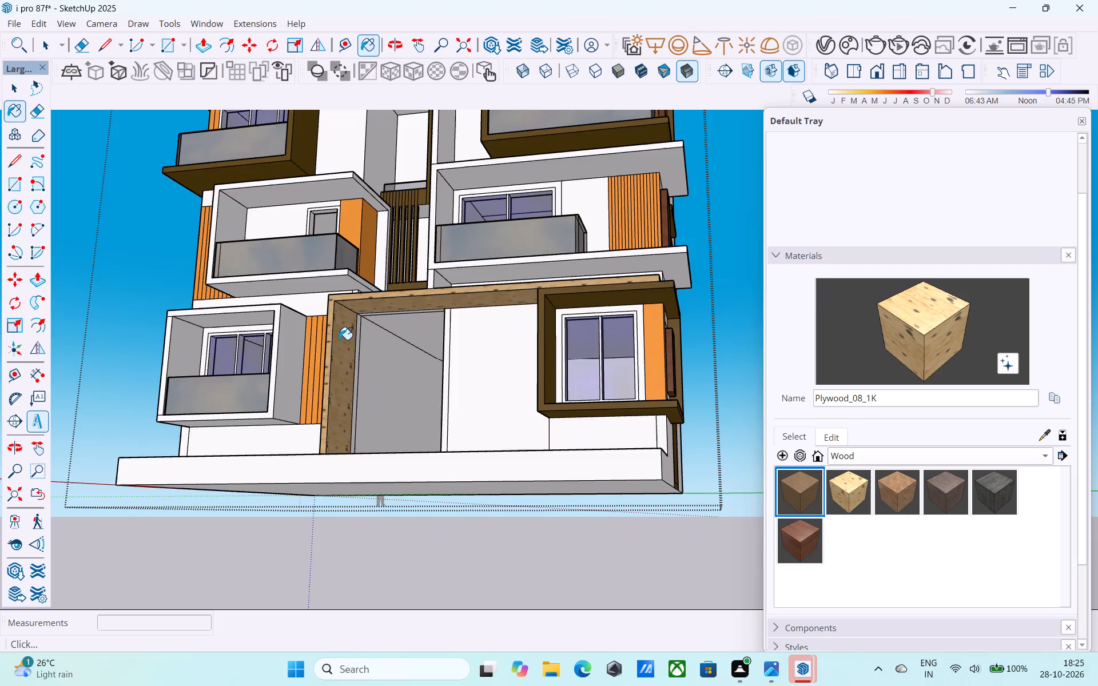
scroll(339, 340, "up", 10)
middle_click_drag(368, 374, 257, 375)
scroll(257, 375, "down", 9)
middle_click_drag(262, 380, 354, 405)
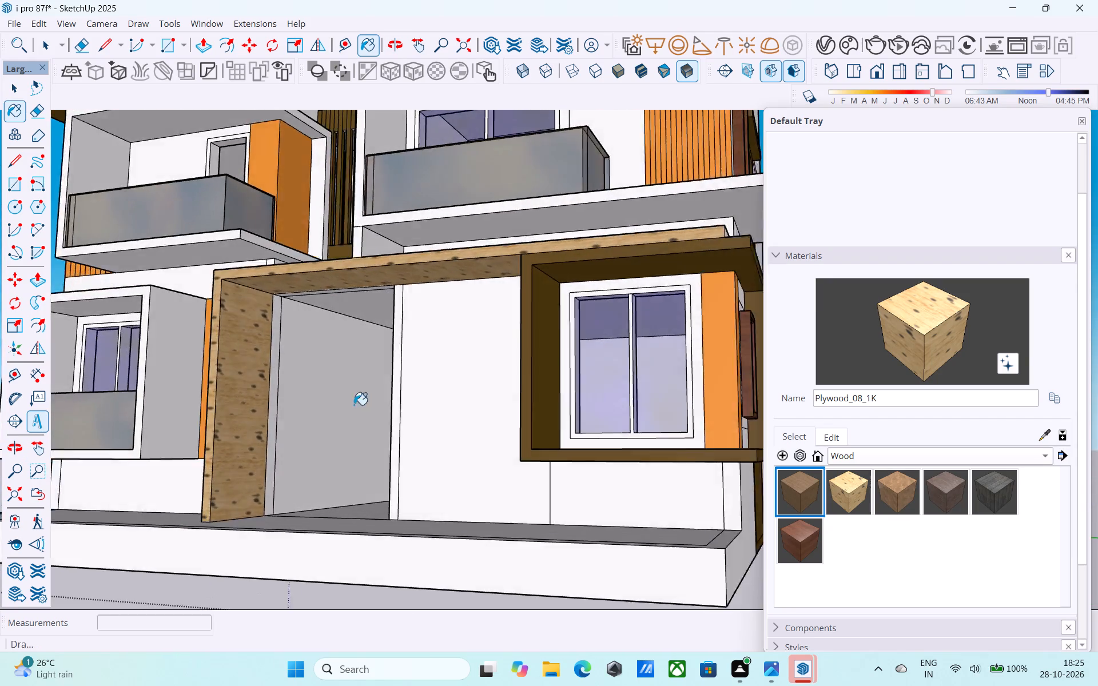
middle_click_drag(354, 405, 347, 405)
scroll(436, 402, "down", 5)
middle_click_drag(272, 401, 616, 498)
scroll(616, 498, "up", 1)
Save the model.
key("ctrl+s")
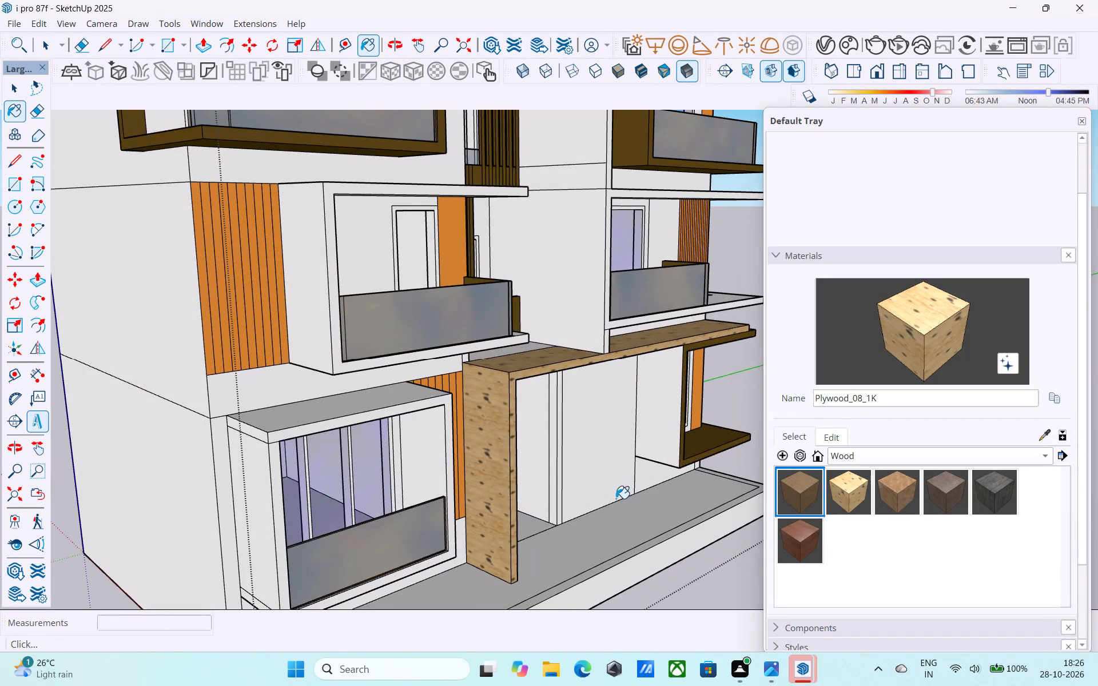
key("space")
Examine the front balconies, their windows and the side facade to check what is still unfinished.
scroll(616, 500, "down", 1)
middle_click_drag(611, 496, 354, 481)
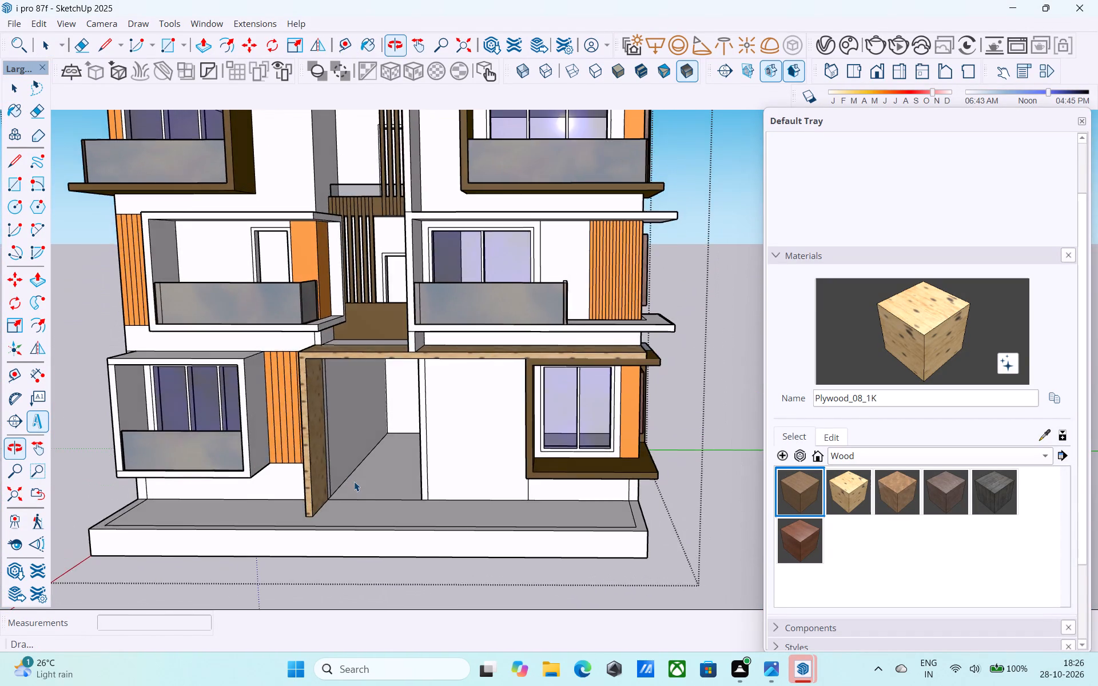
scroll(363, 486, "down", 4)
middle_click_drag(488, 537, 507, 591)
scroll(529, 506, "down", 4)
middle_click_drag(521, 527, 508, 477)
scroll(454, 444, "up", 5)
scroll(484, 461, "down", 4)
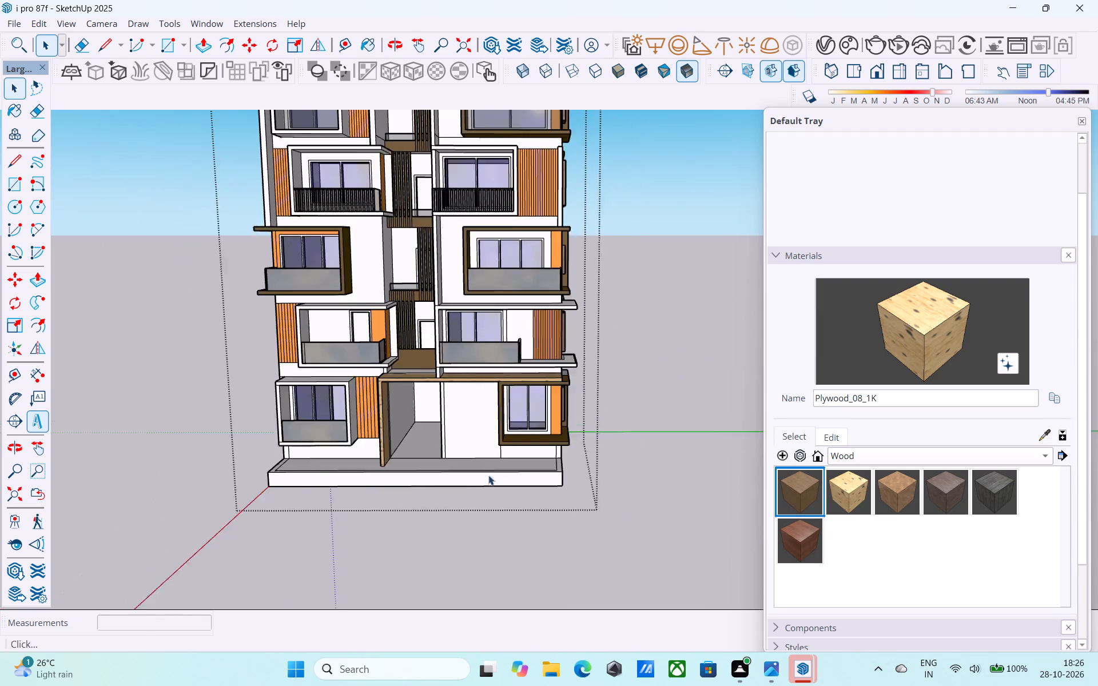
middle_click_drag(487, 482, 482, 503)
scroll(546, 461, "down", 2)
middle_click_drag(548, 469, 522, 458)
scroll(503, 369, "up", 17)
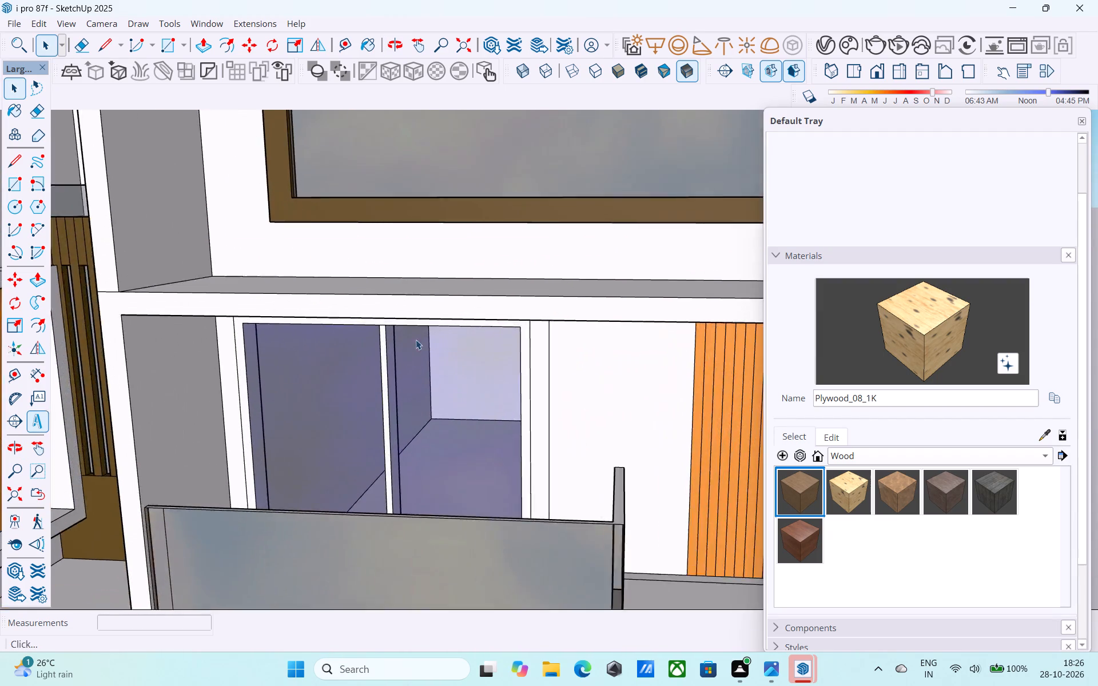
scroll(416, 340, "up", 2)
scroll(429, 338, "down", 20)
scroll(429, 338, "down", 1)
middle_click_drag(533, 494, 284, 458)
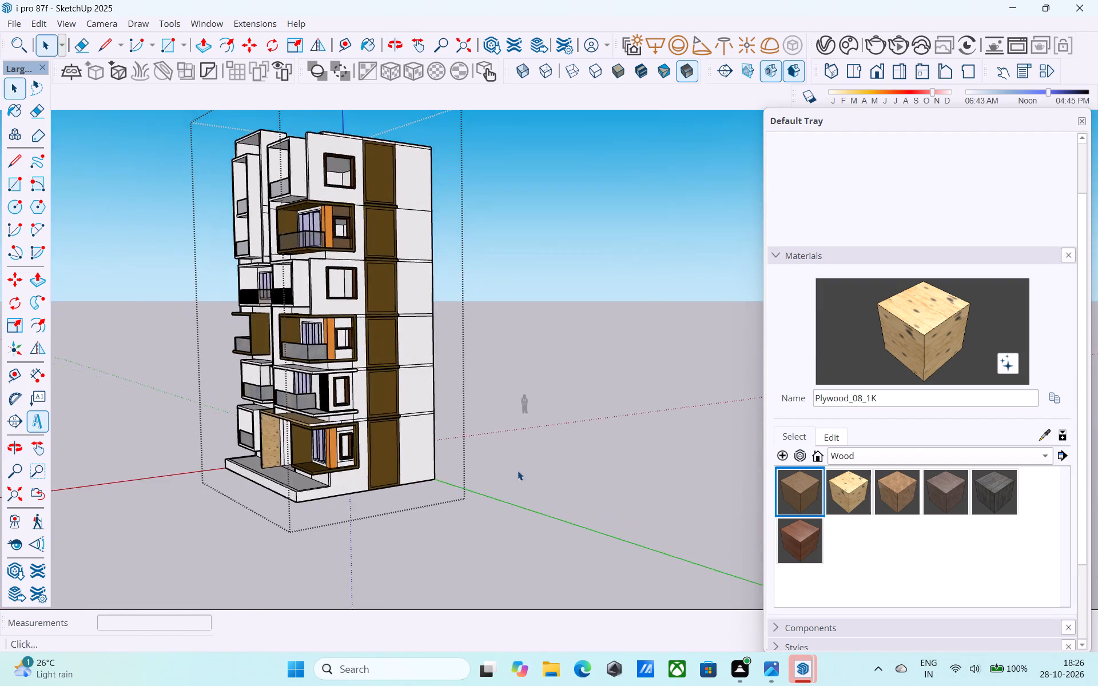
scroll(524, 471, "down", 4)
middle_click_drag(527, 492, 498, 485)
scroll(425, 252, "up", 13)
scroll(599, 330, "down", 3)
Draw a rectangle across the topmost side window's opening, between opposite inner corners of its wooden frame.
middle_click_drag(581, 345, 381, 321)
scroll(358, 280, "up", 10)
scroll(388, 236, "up", 7)
middle_click_drag(349, 182, 348, 209)
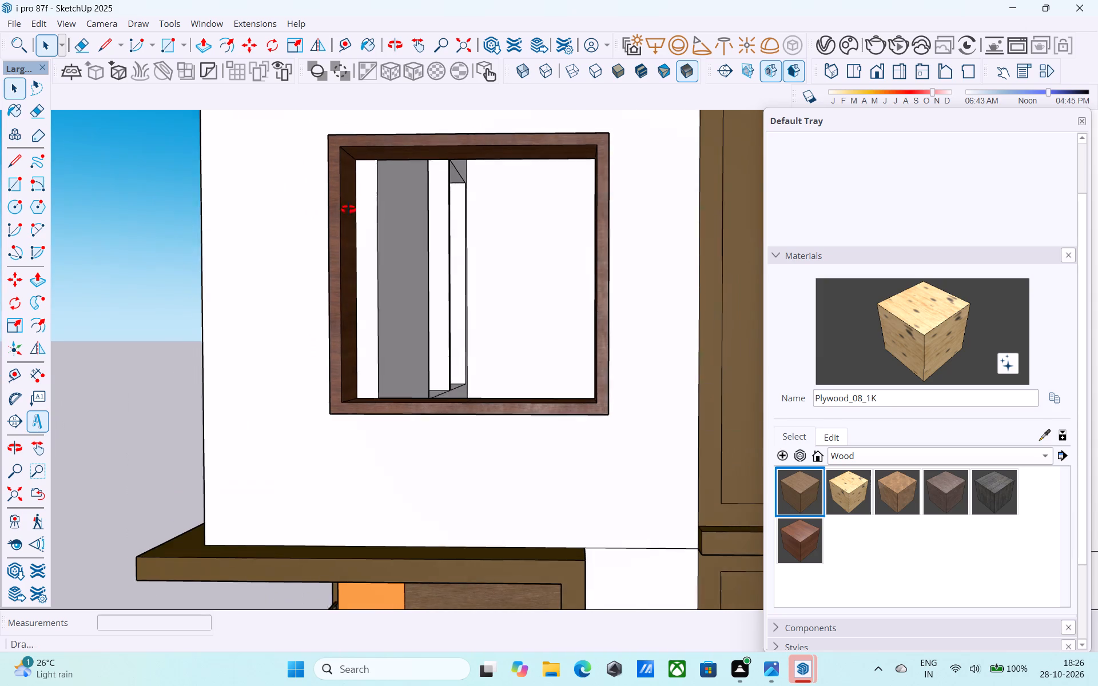
middle_click_drag(348, 209, 348, 210)
key("r")
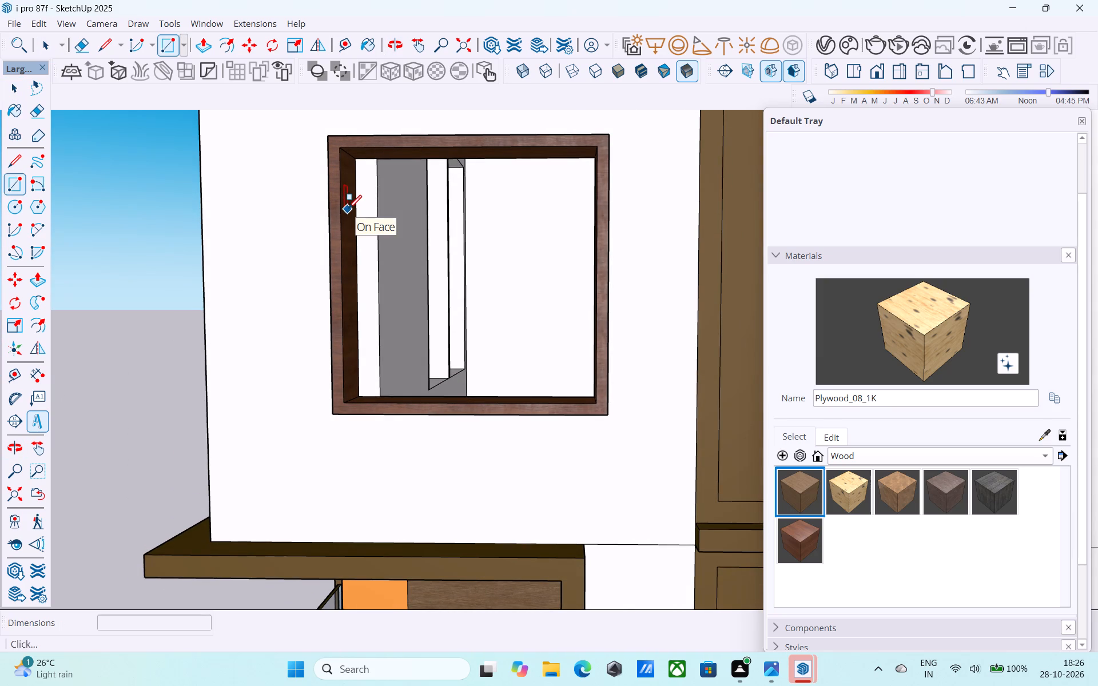
scroll(306, 190, "up", 1)
left_click(344, 142)
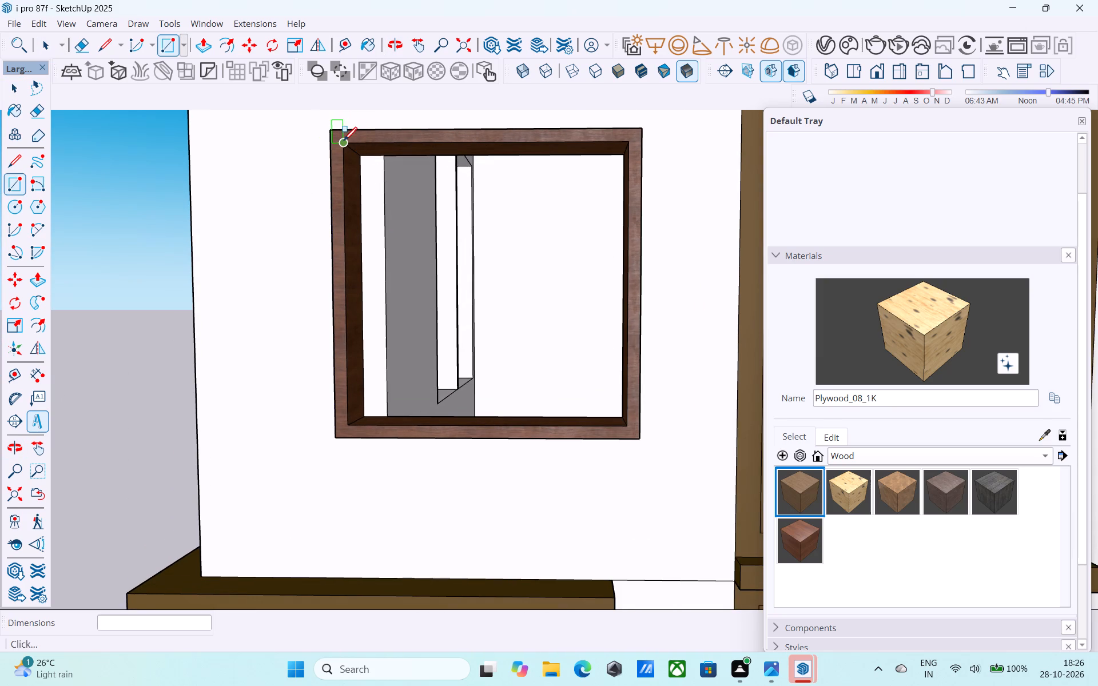
left_click(625, 422)
Draw a rectangle across the opening of the upper mustard balcony's small side window, inside its wooden frame.
scroll(625, 422, "down", 6)
scroll(466, 390, "down", 6)
scroll(471, 491, "up", 6)
scroll(413, 425, "down", 7)
scroll(453, 480, "up", 14)
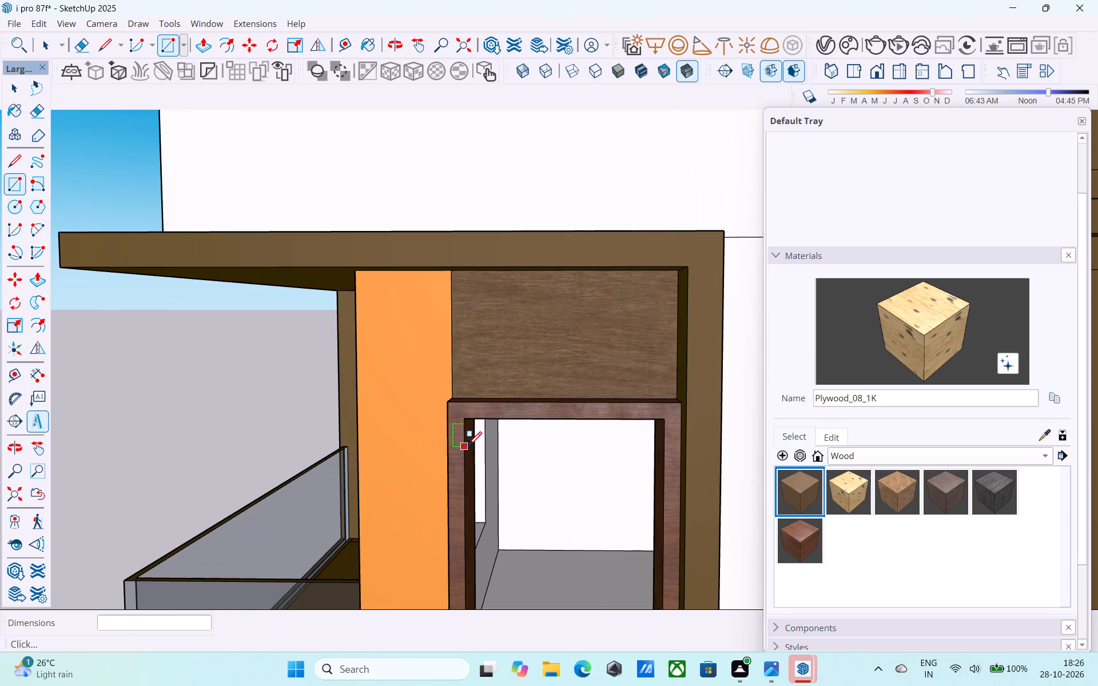
left_click(467, 423)
scroll(451, 301, "down", 7)
scroll(555, 492, "up", 9)
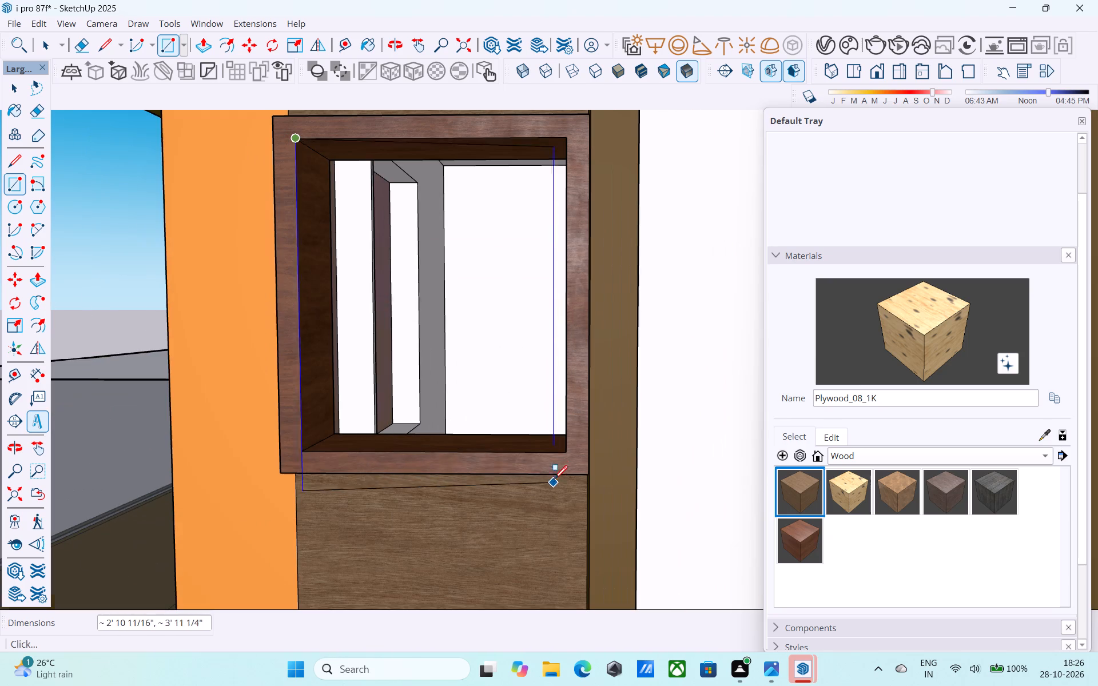
left_click(570, 452)
Draw a rectangle about 5' 5" by 5' 6" across the large side window opening below the upper mustard balcony.
scroll(462, 291, "down", 17)
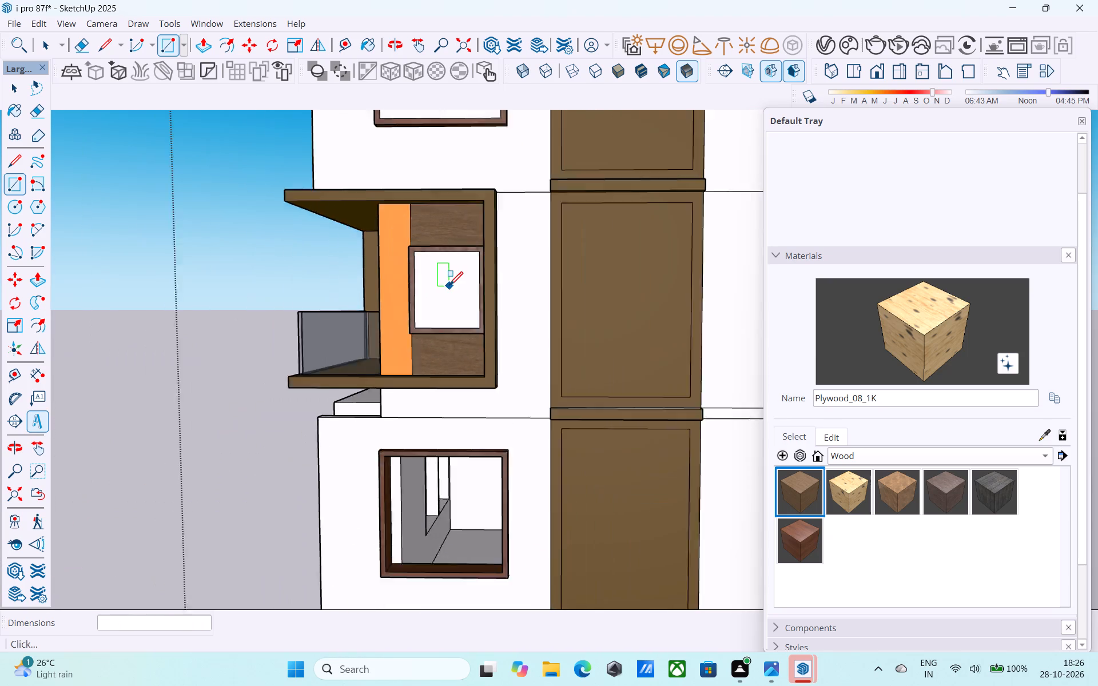
scroll(450, 286, "up", 1)
scroll(450, 286, "down", 5)
scroll(419, 396, "up", 12)
left_click(402, 376)
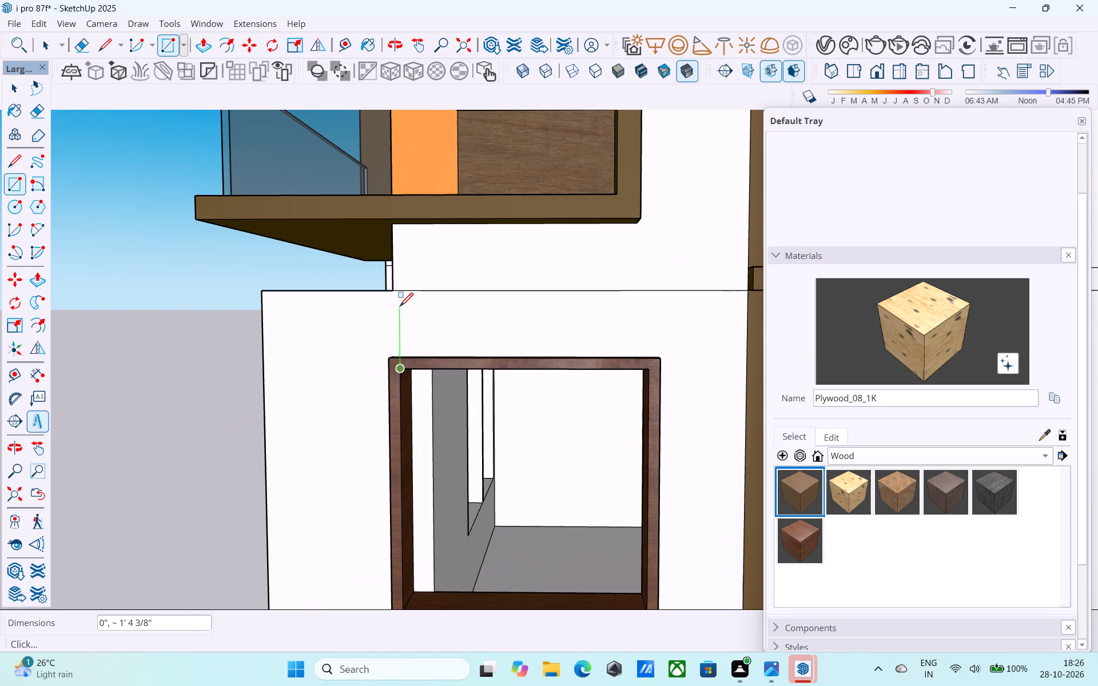
scroll(400, 308, "down", 6)
scroll(491, 444, "up", 7)
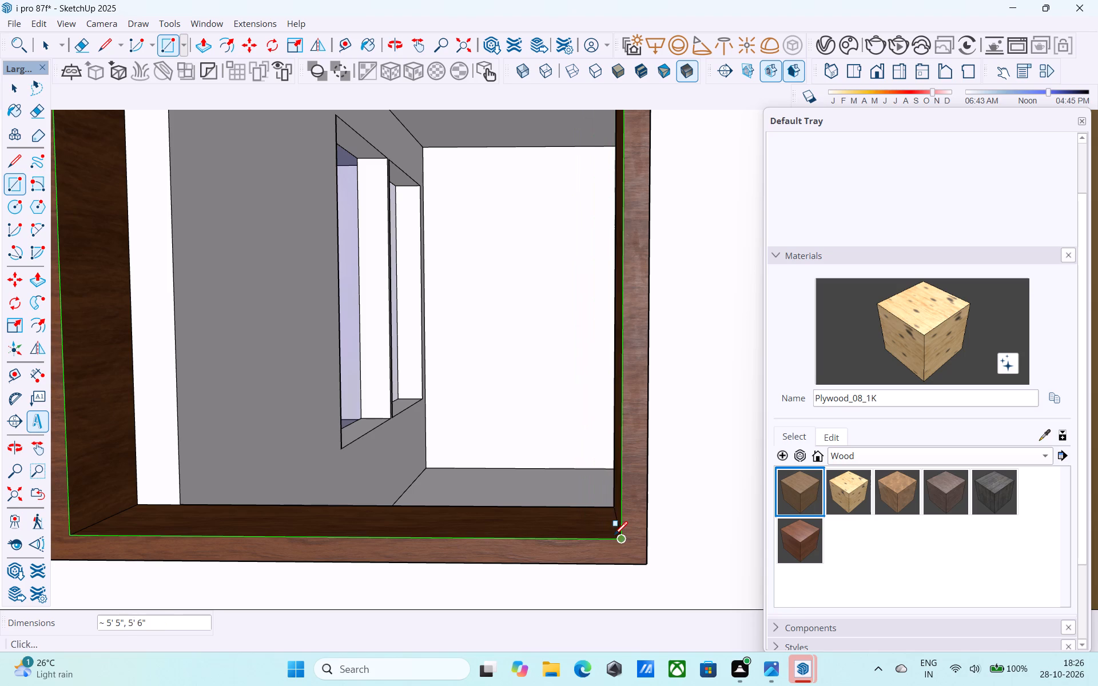
left_click(615, 536)
Draw a rectangle 3' by 3' 6" across the lower mustard balcony's small side window opening, between opposite inner corners of its wooden frame.
scroll(584, 459, "down", 20)
scroll(584, 459, "down", 4)
scroll(508, 450, "up", 3)
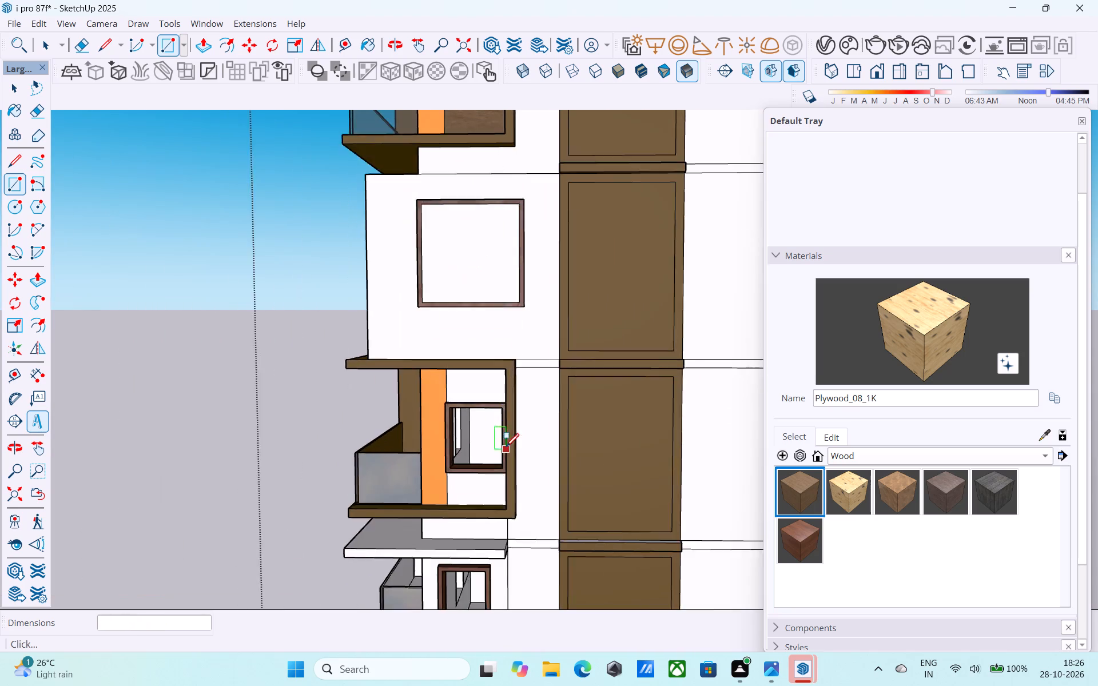
scroll(506, 448, "up", 15)
left_click(416, 348)
scroll(424, 309, "down", 7)
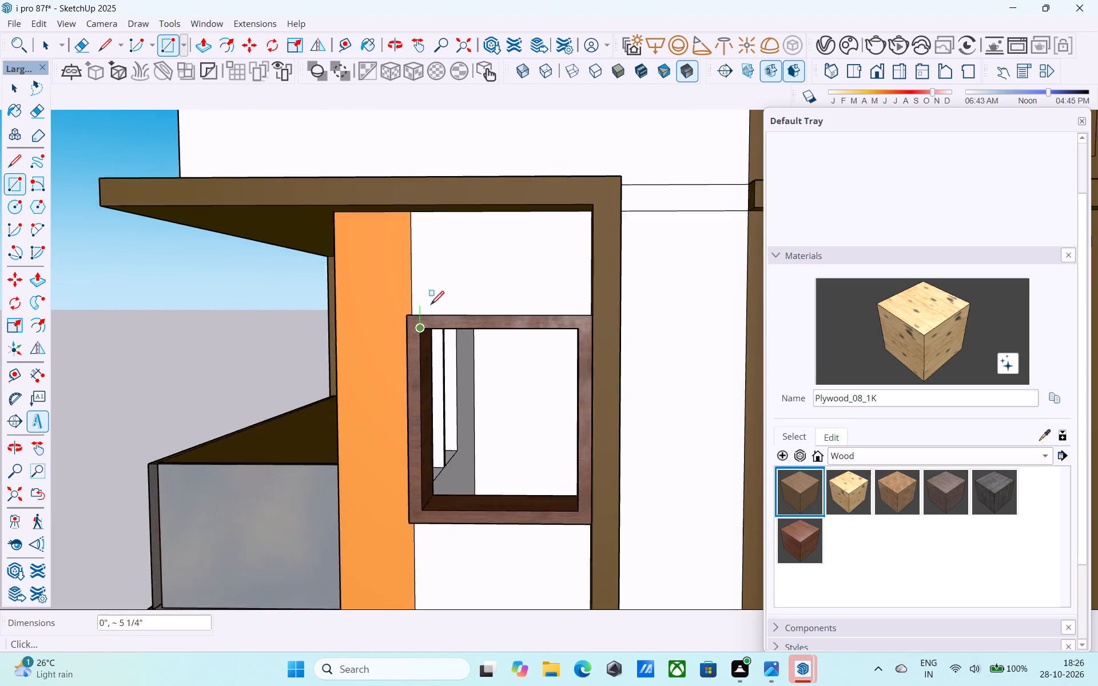
scroll(431, 306, "down", 3)
middle_click_drag(586, 486, 677, 482)
scroll(535, 468, "up", 6)
left_click(543, 427)
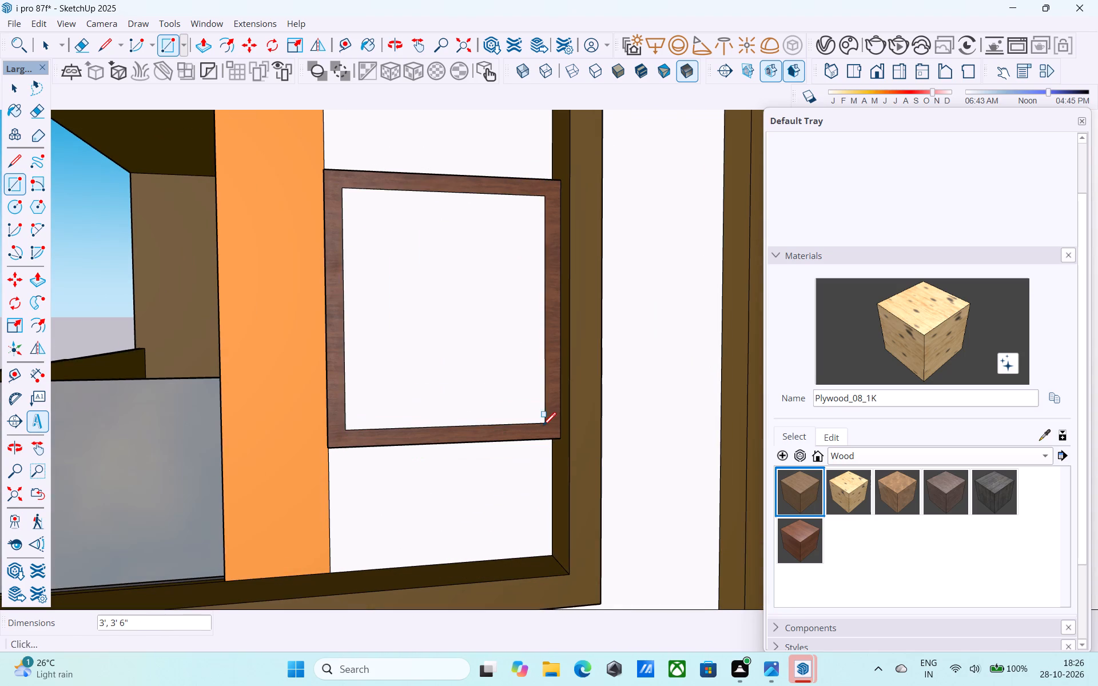
Draw a rectangle 5' by 2' 6" across the tall side window opening one floor below, inside its wooden frame.
scroll(535, 420, "down", 18)
middle_click_drag(432, 496, 388, 449)
scroll(391, 446, "up", 4)
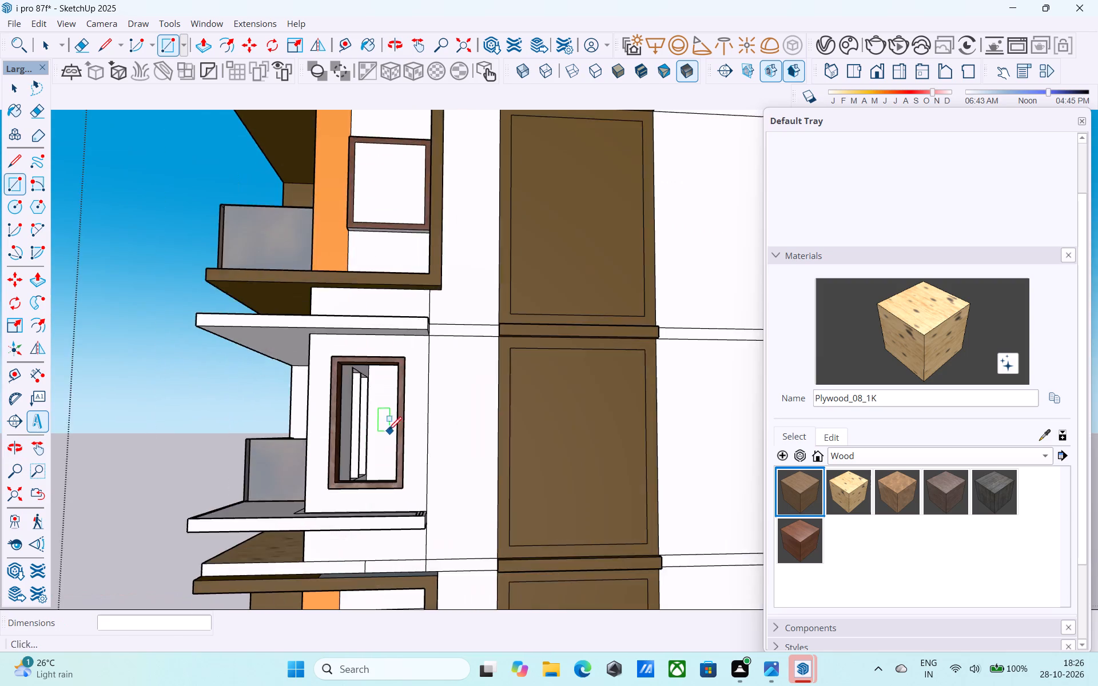
scroll(388, 432, "up", 9)
left_click(275, 278)
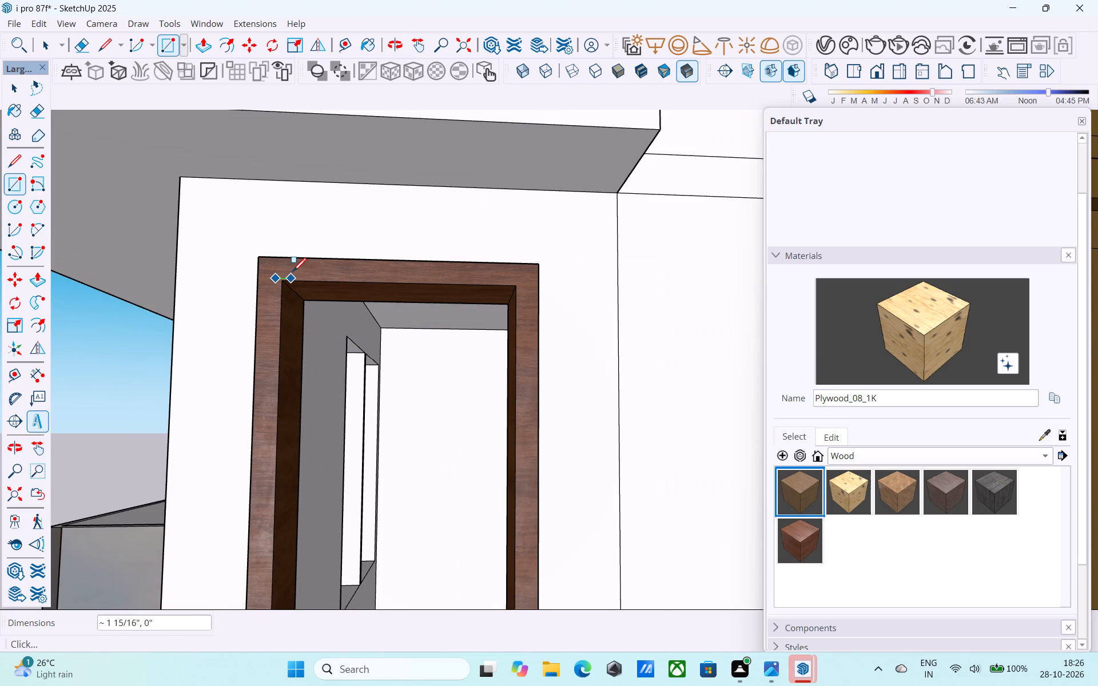
key("r")
left_click(284, 282)
scroll(291, 273, "down", 6)
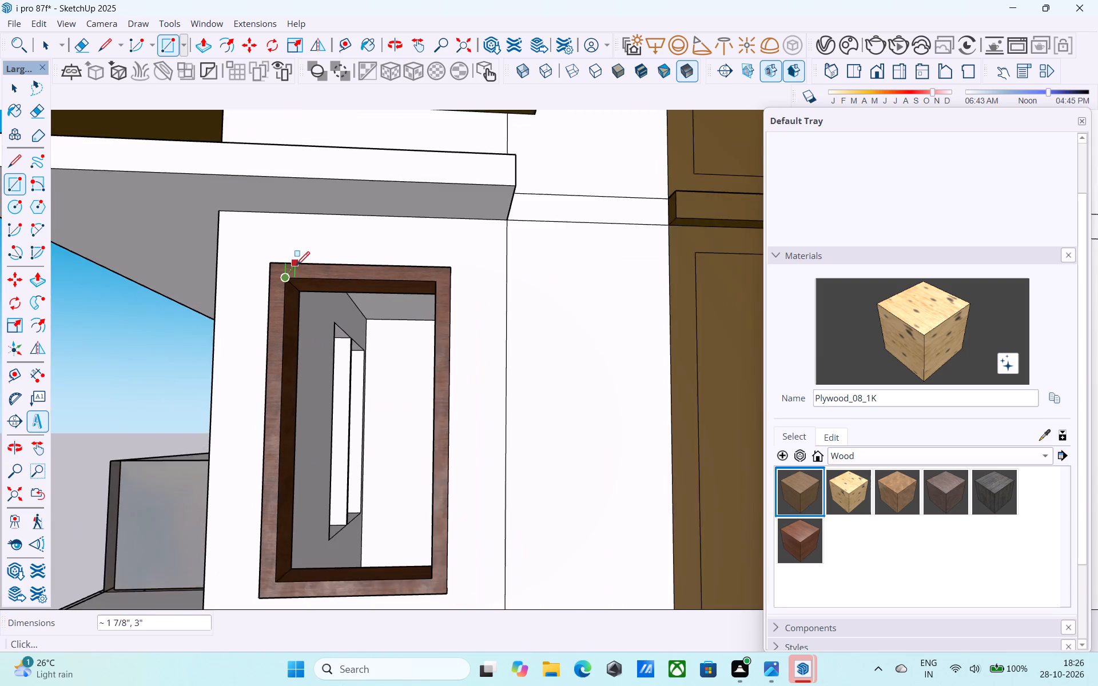
scroll(296, 266, "down", 3)
left_click(390, 482)
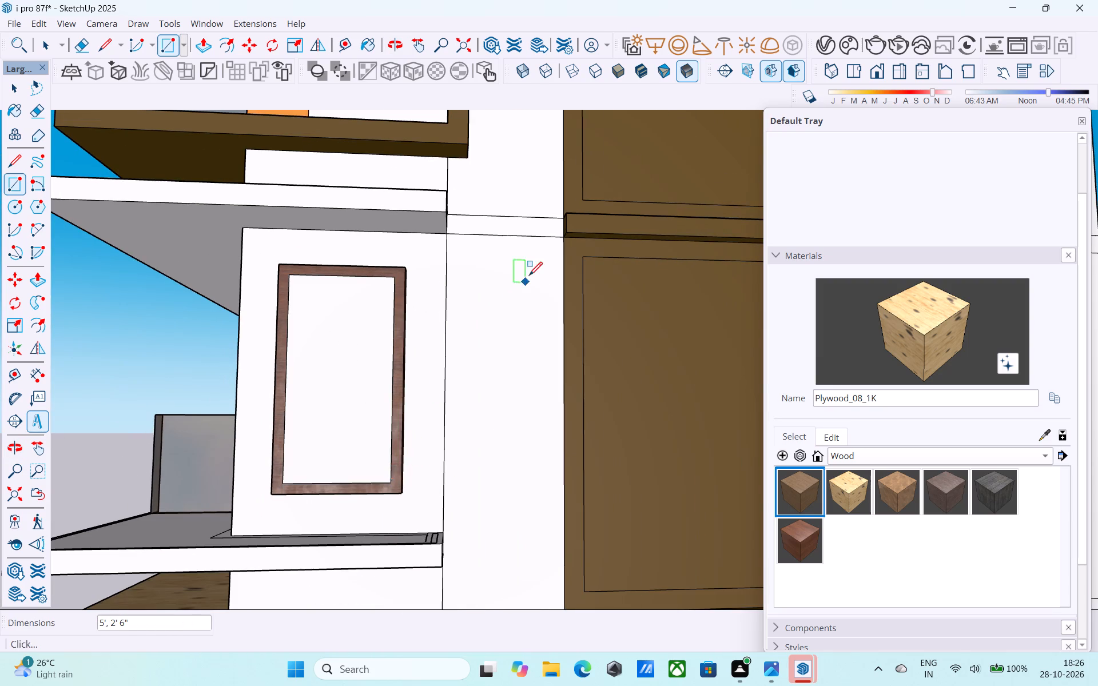
Draw a rectangle 2' by 4' 6" across the lowest side window's opening, inside its wooden frame.
scroll(529, 277, "down", 11)
scroll(462, 441, "up", 15)
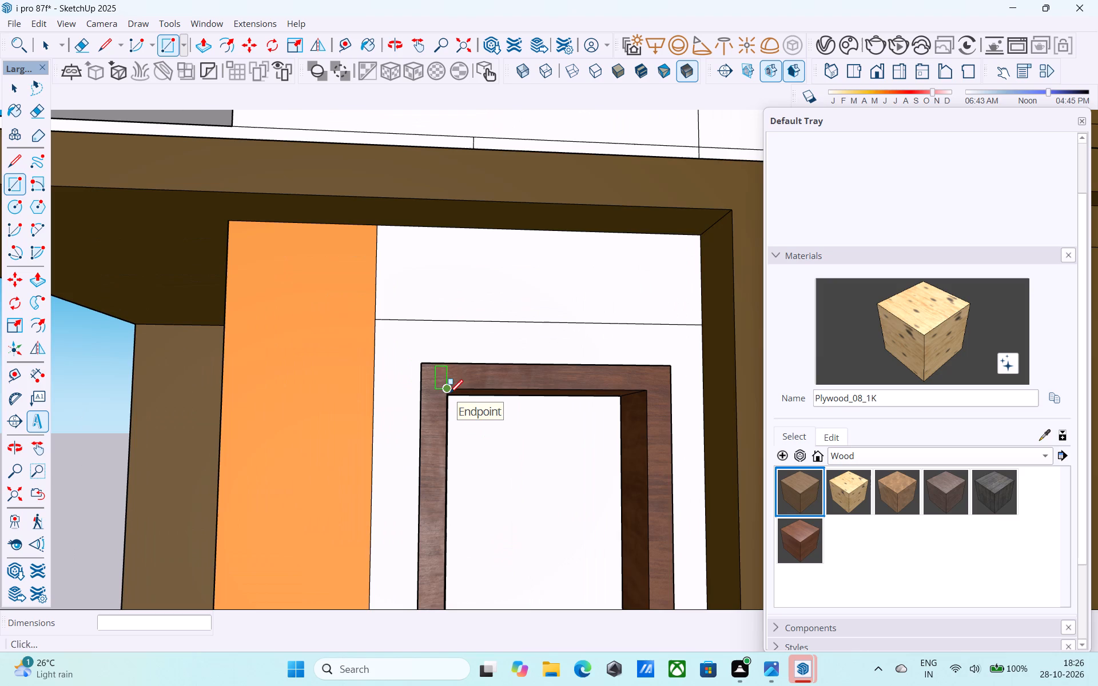
middle_click_drag(456, 410, 400, 446)
scroll(466, 341, "down", 5)
scroll(372, 463, "down", 4)
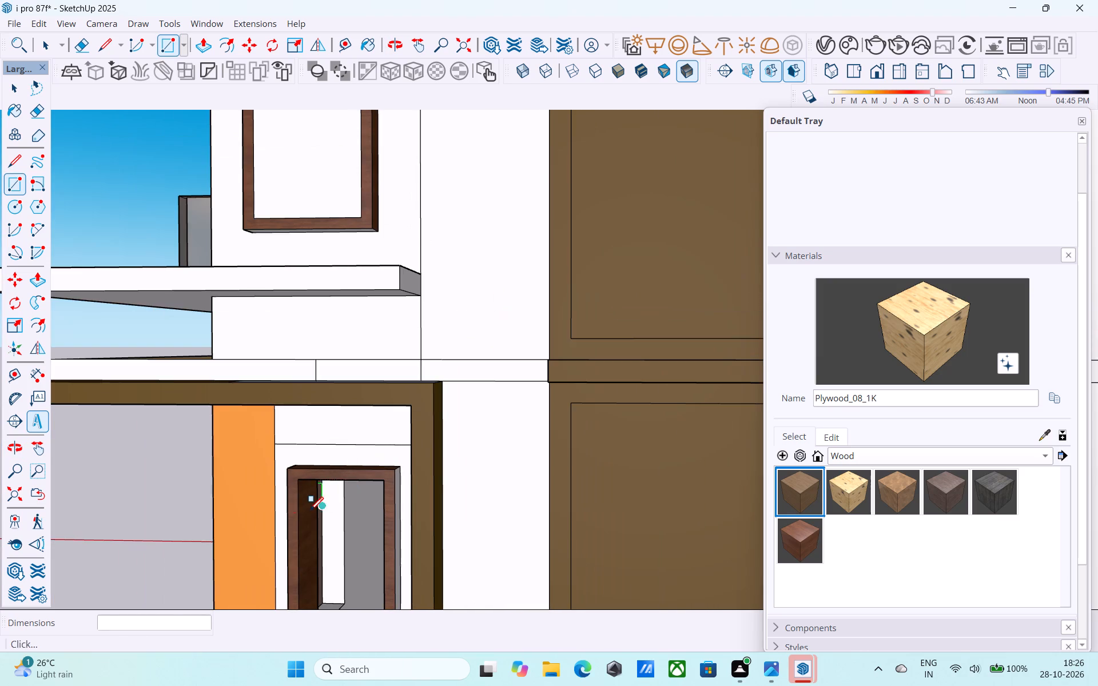
middle_click_drag(307, 507, 335, 464)
middle_click_drag(304, 490, 285, 416)
scroll(285, 416, "up", 5)
scroll(325, 397, "down", 6)
scroll(316, 560, "up", 2)
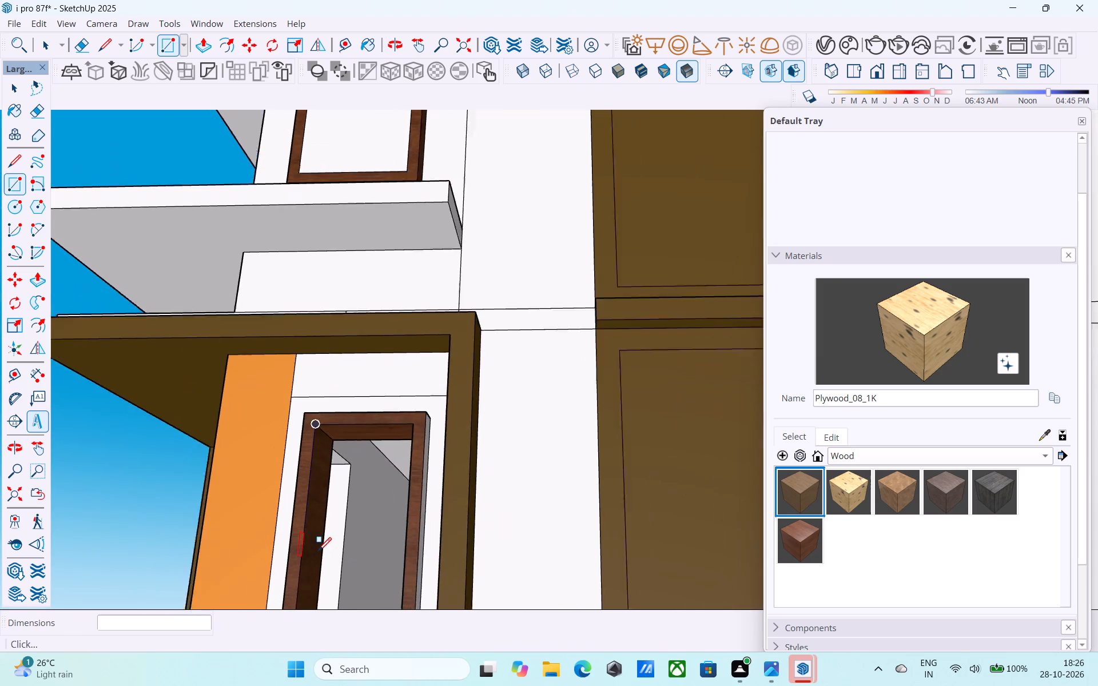
scroll(318, 552, "up", 11)
left_click(336, 342)
scroll(361, 269, "down", 9)
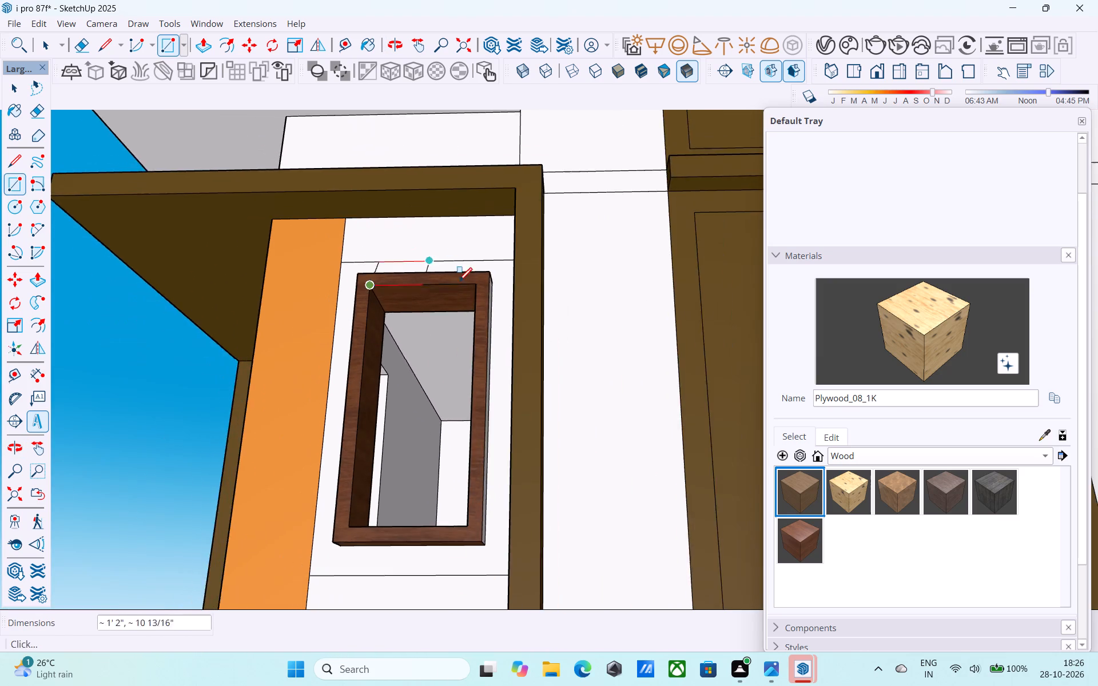
scroll(459, 282, "down", 5)
middle_click_drag(507, 437, 715, 611)
scroll(443, 489, "up", 8)
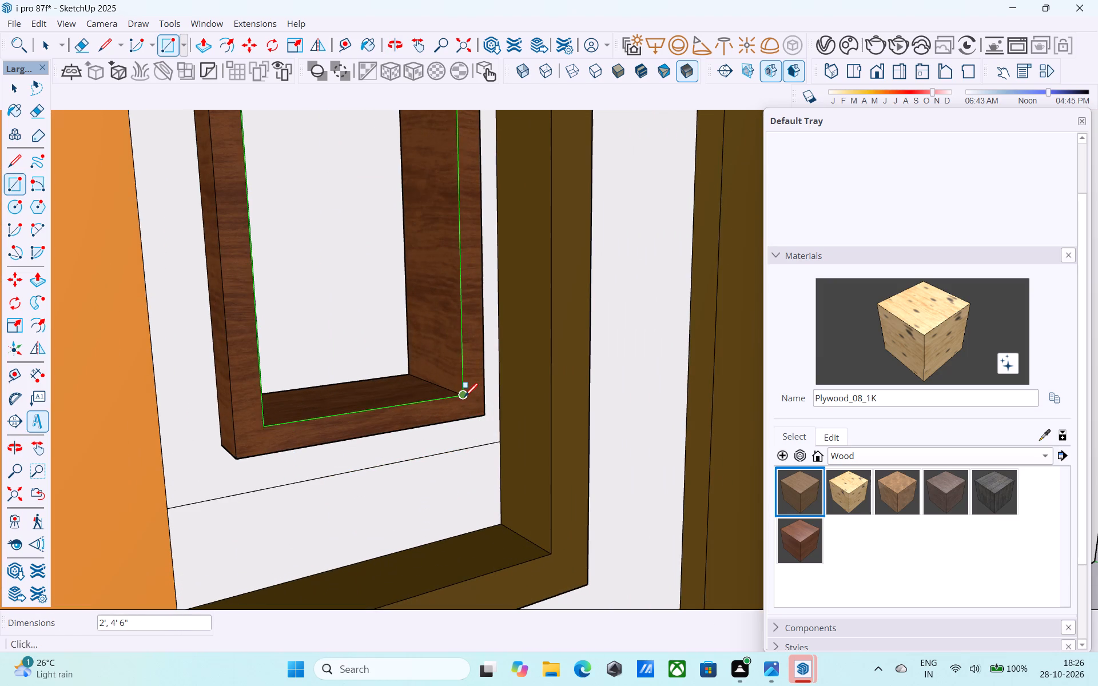
left_click(463, 398)
Examine the whole building from the front and side to check the closed side window openings.
scroll(558, 448, "down", 14)
middle_click_drag(580, 494, 603, 588)
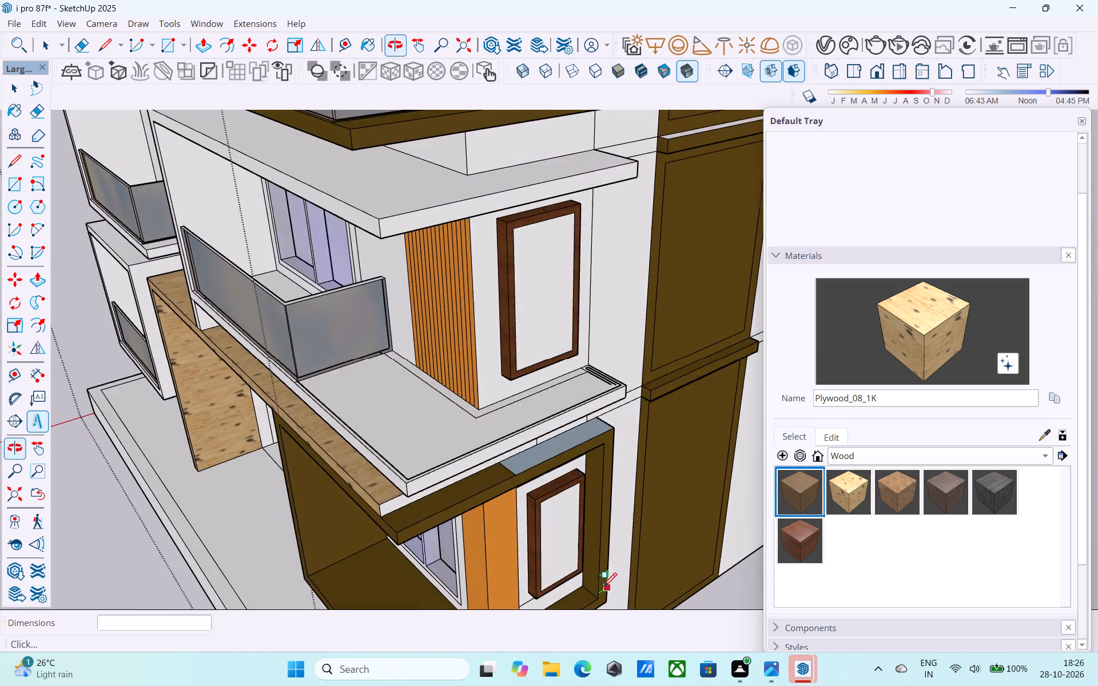
scroll(583, 539, "down", 10)
middle_click_drag(519, 444, 546, 537)
scroll(560, 520, "down", 6)
middle_click_drag(559, 523, 555, 504)
scroll(518, 270, "down", 4)
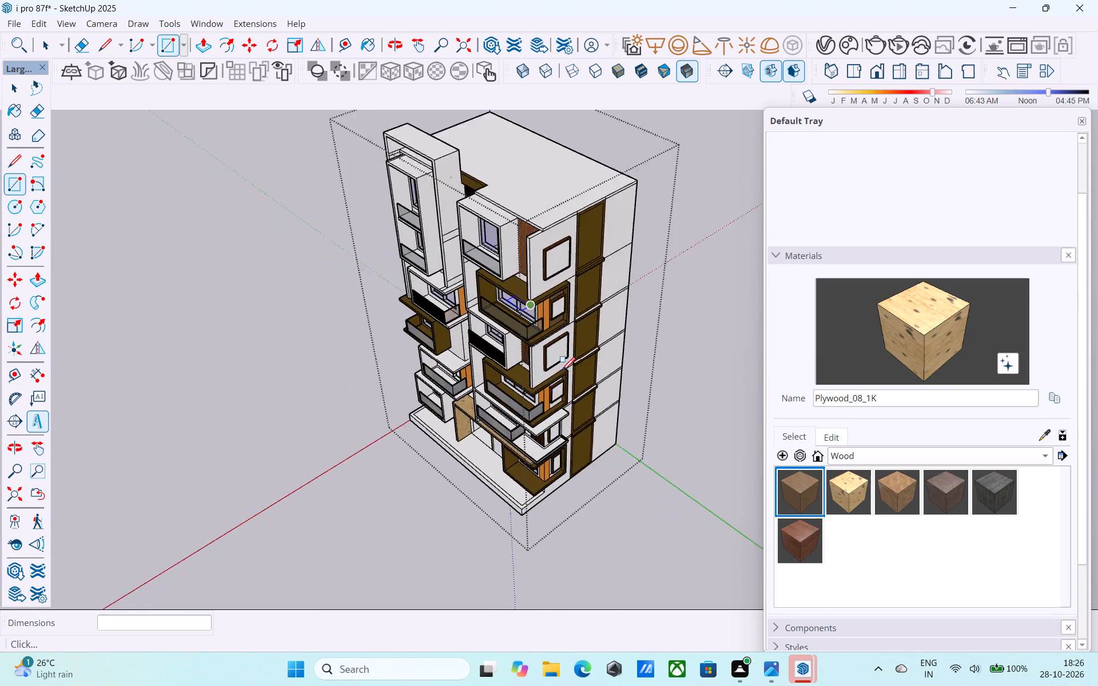
scroll(562, 372, "down", 1)
middle_click_drag(517, 421, 682, 297)
middle_click_drag(584, 310, 527, 416)
scroll(458, 463, "down", 5)
middle_click_drag(436, 493, 510, 465)
scroll(500, 338, "up", 3)
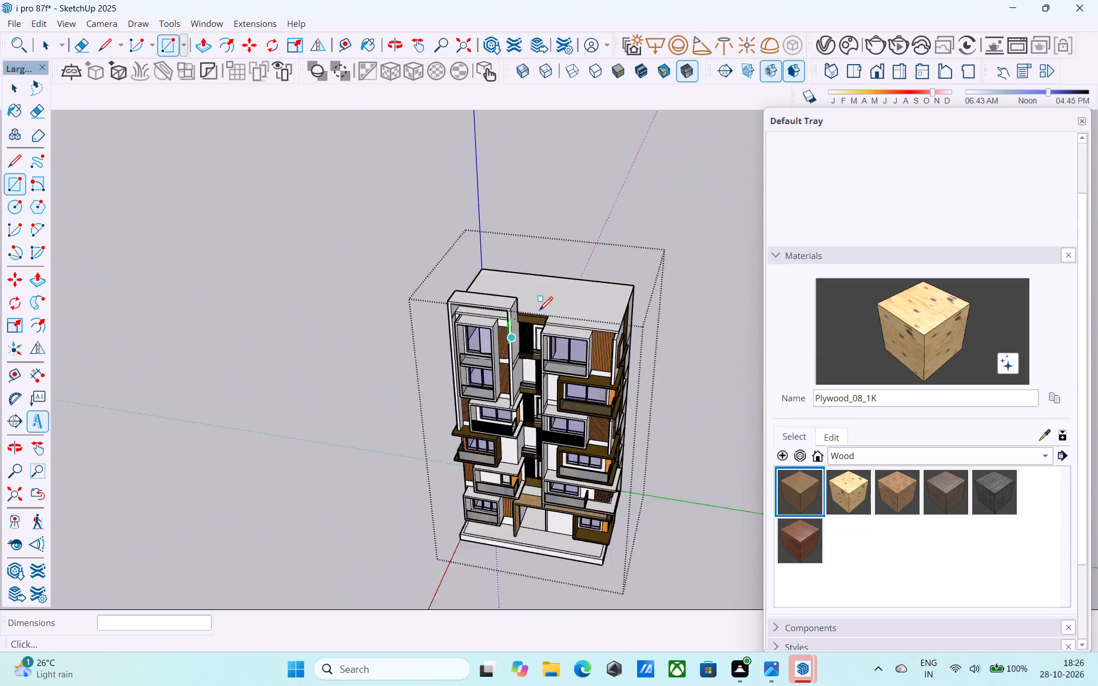
scroll(539, 312, "up", 7)
middle_click_drag(590, 405, 337, 307)
scroll(484, 331, "down", 1)
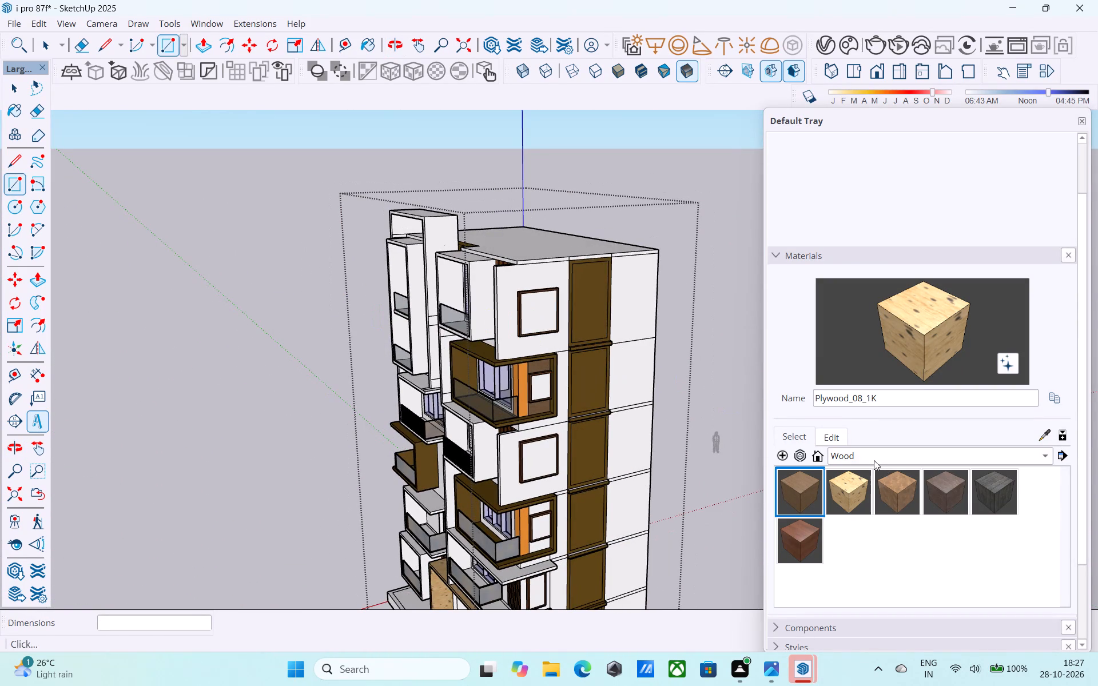
Choose the in-model Glass_Sky Reflection_1 material and paint the topmost side window's pane with it.
left_click(874, 460)
left_click(873, 325)
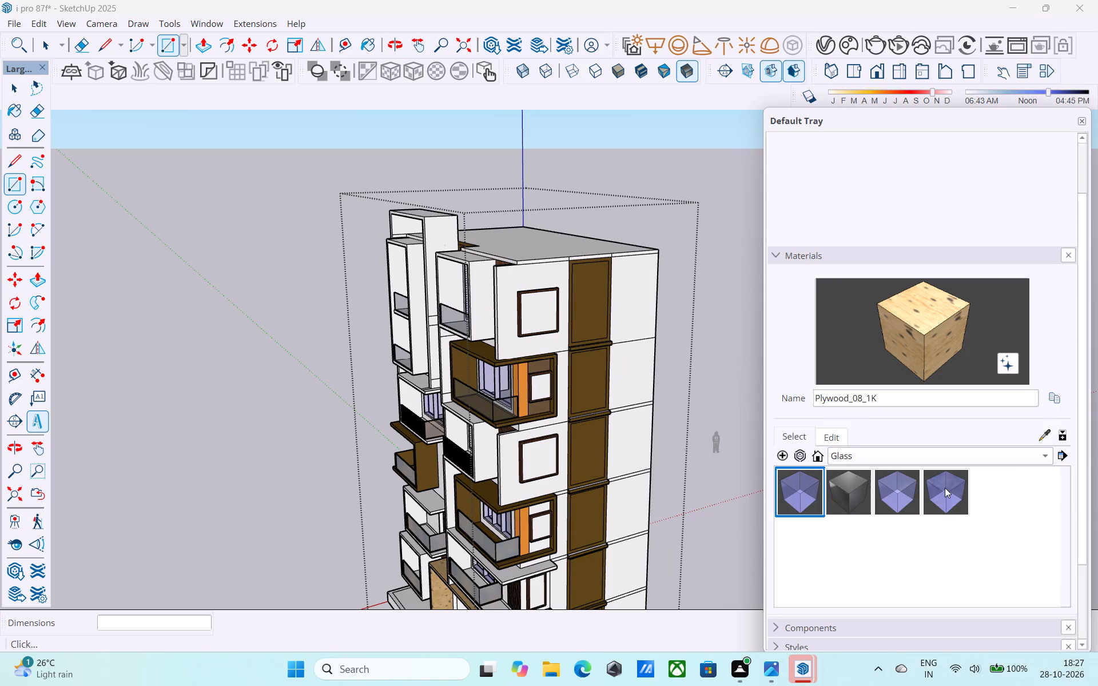
left_click(955, 456)
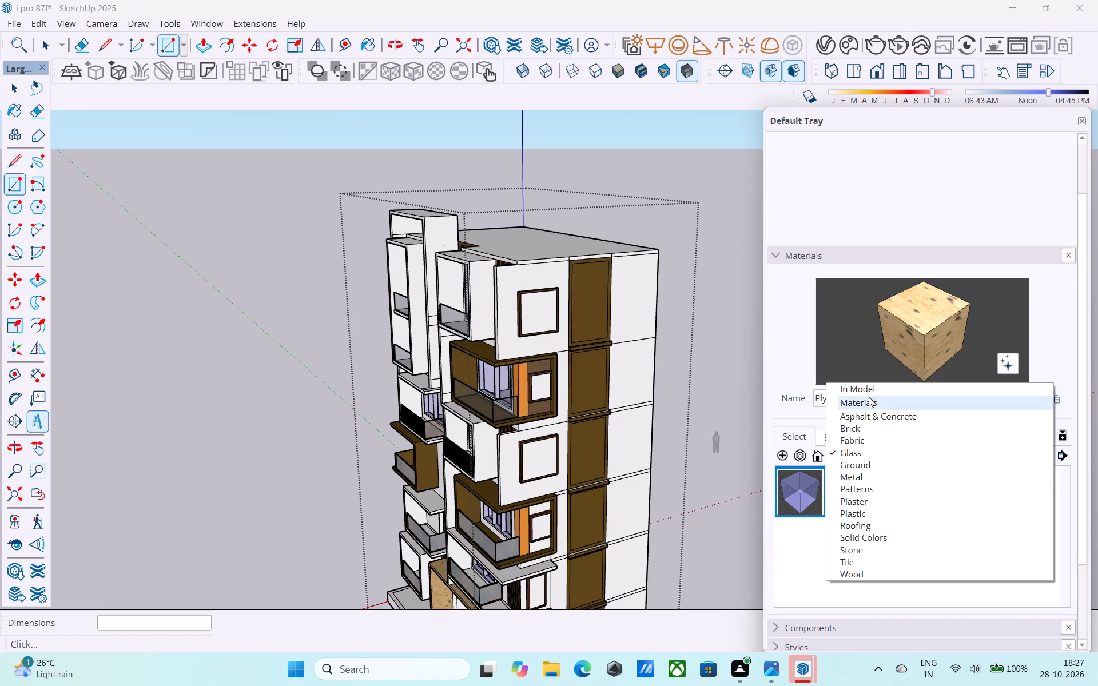
left_click(868, 390)
left_click(803, 541)
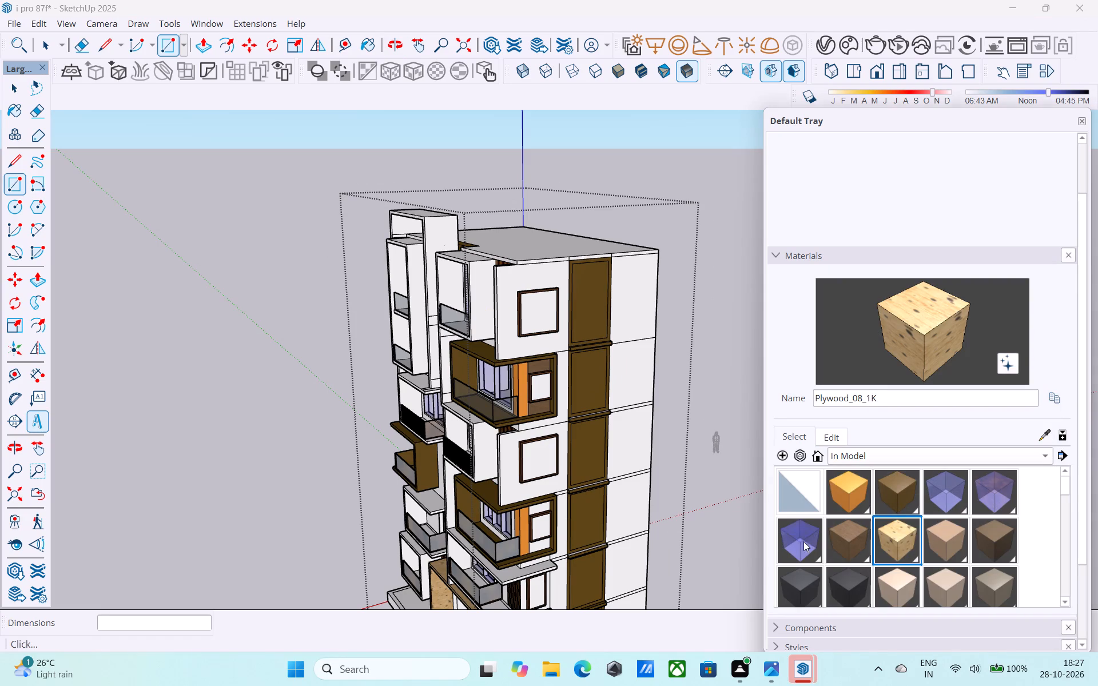
scroll(562, 326, "up", 5)
left_click(531, 317)
Paint Glass_Sky Reflection_1 on the panes of the large middle, lower mustard balcony, tall and lowest side windows.
scroll(546, 280, "down", 5)
scroll(580, 497, "up", 5)
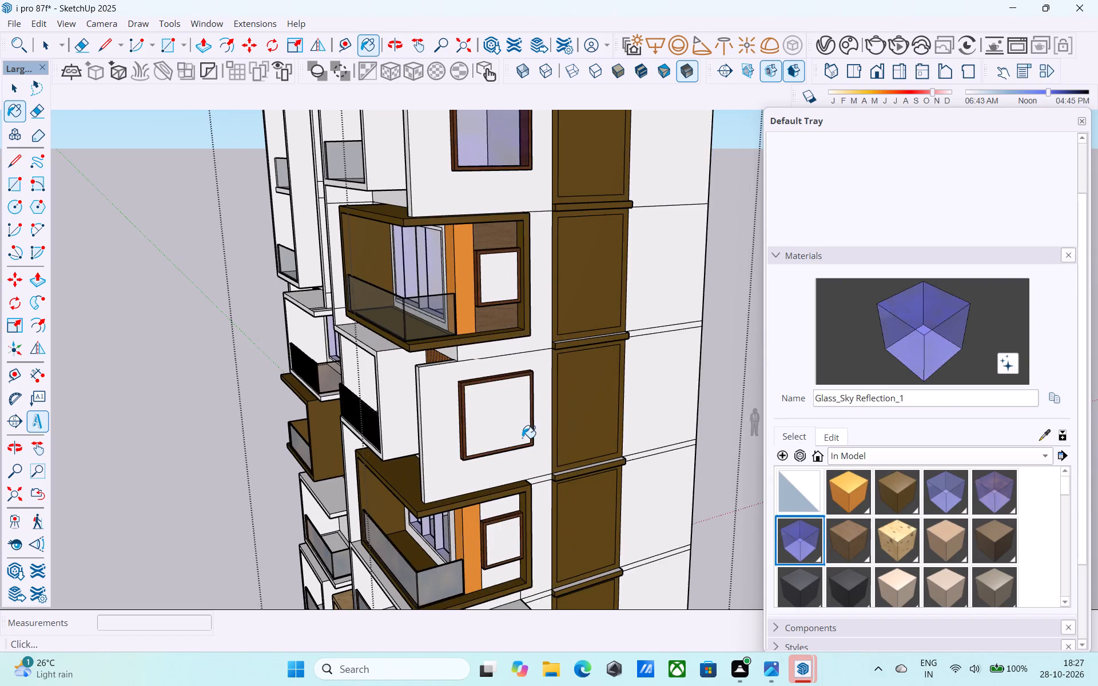
left_click(513, 428)
scroll(518, 357, "down", 5)
scroll(534, 498, "up", 6)
left_click(495, 449)
scroll(506, 366, "down", 6)
scroll(507, 537, "up", 6)
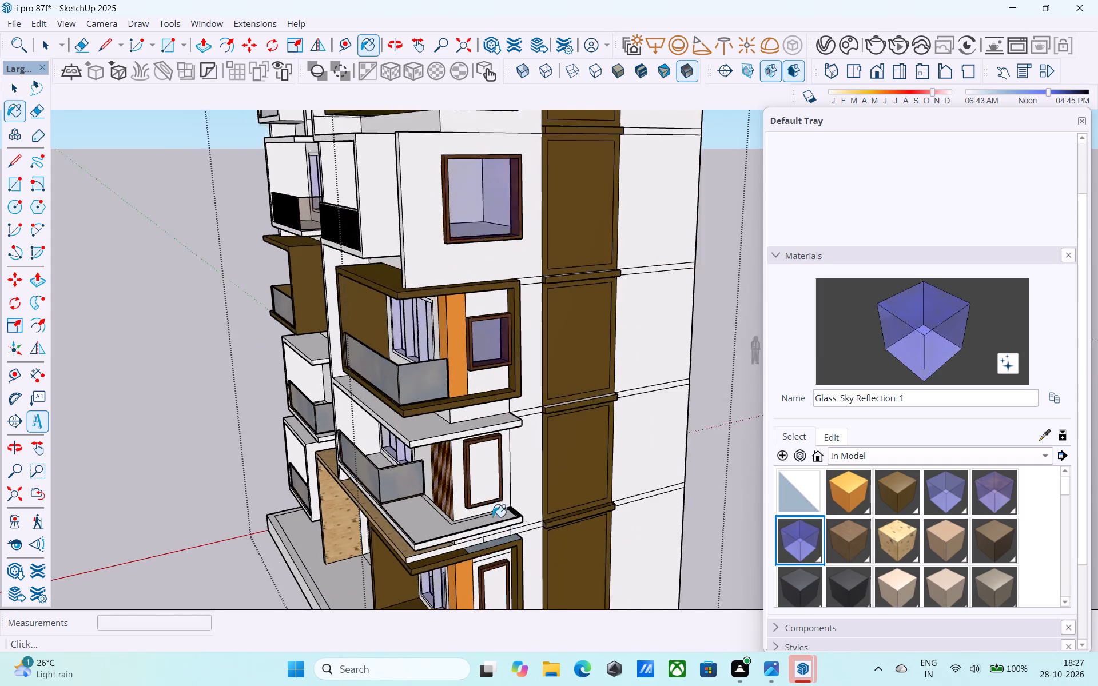
left_click(480, 481)
scroll(503, 386, "down", 6)
scroll(507, 524, "up", 7)
left_click(488, 498)
Examine the front facade from several angles, checking the balconies, windows and entrance for unfinished materials.
middle_click_drag(497, 492, 590, 437)
scroll(632, 415, "down", 5)
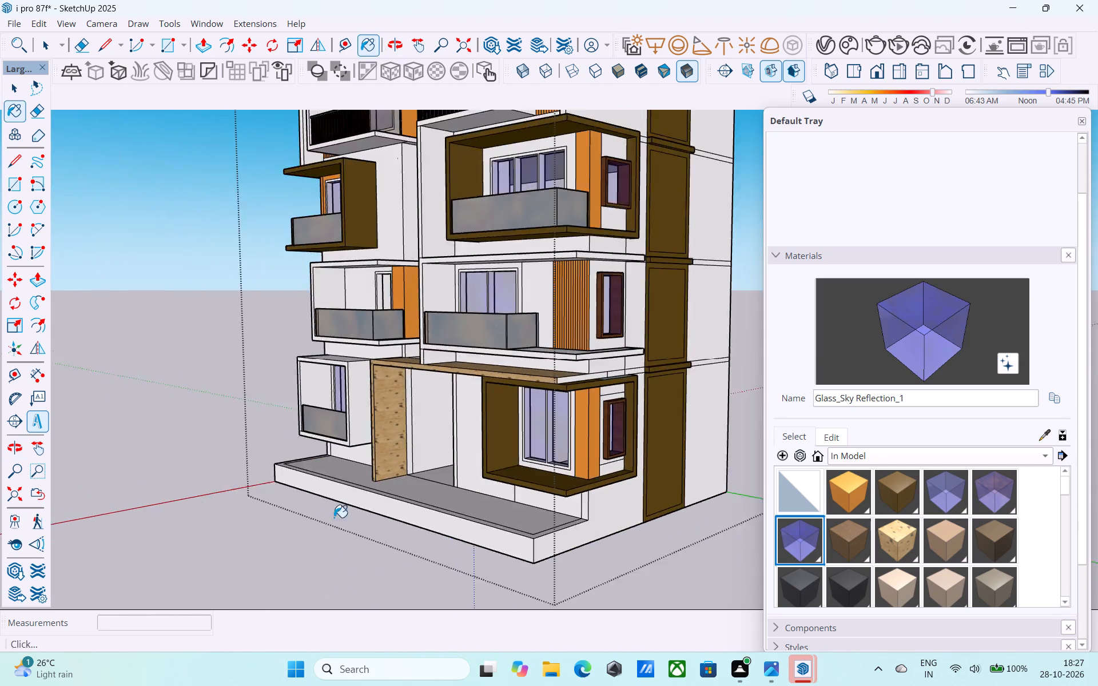
middle_click_drag(331, 518, 535, 504)
scroll(380, 493, "down", 5)
middle_click_drag(325, 520, 716, 512)
scroll(290, 483, "down", 14)
middle_click_drag(471, 433, 161, 468)
scroll(462, 374, "up", 11)
scroll(628, 388, "down", 5)
middle_click_drag(616, 397, 475, 442)
scroll(491, 353, "up", 3)
middle_click_drag(474, 388, 508, 326)
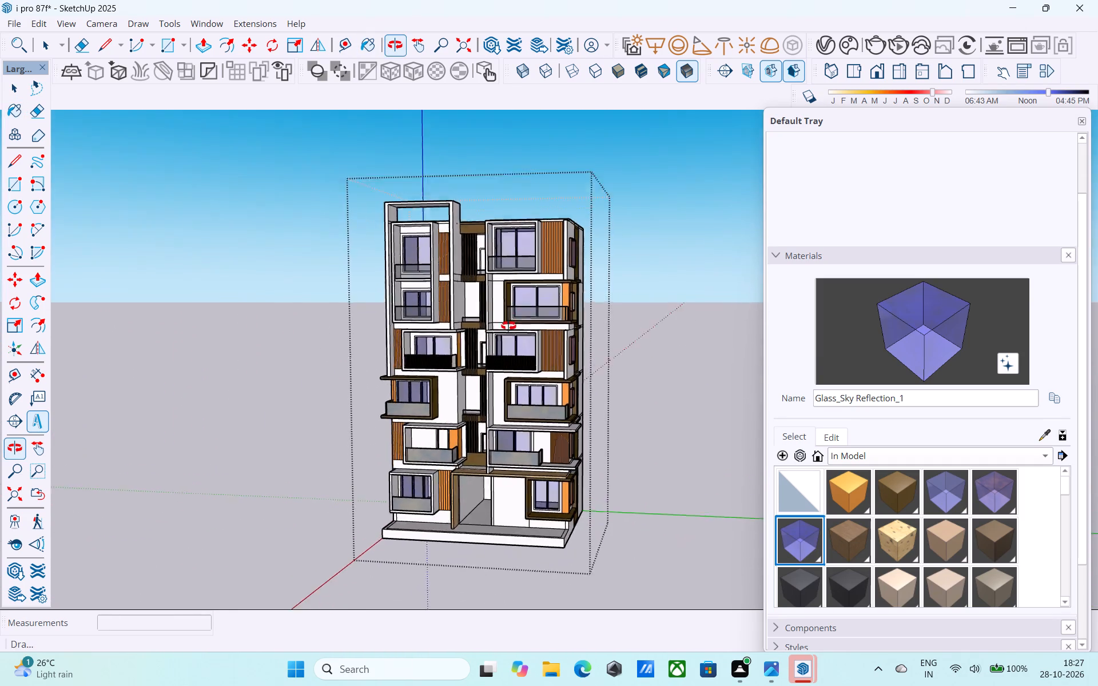
middle_click_drag(508, 326, 507, 305)
scroll(506, 309, "up", 5)
middle_click_drag(507, 304, 476, 377)
scroll(481, 401, "down", 5)
middle_click_drag(460, 450, 441, 453)
scroll(463, 357, "up", 5)
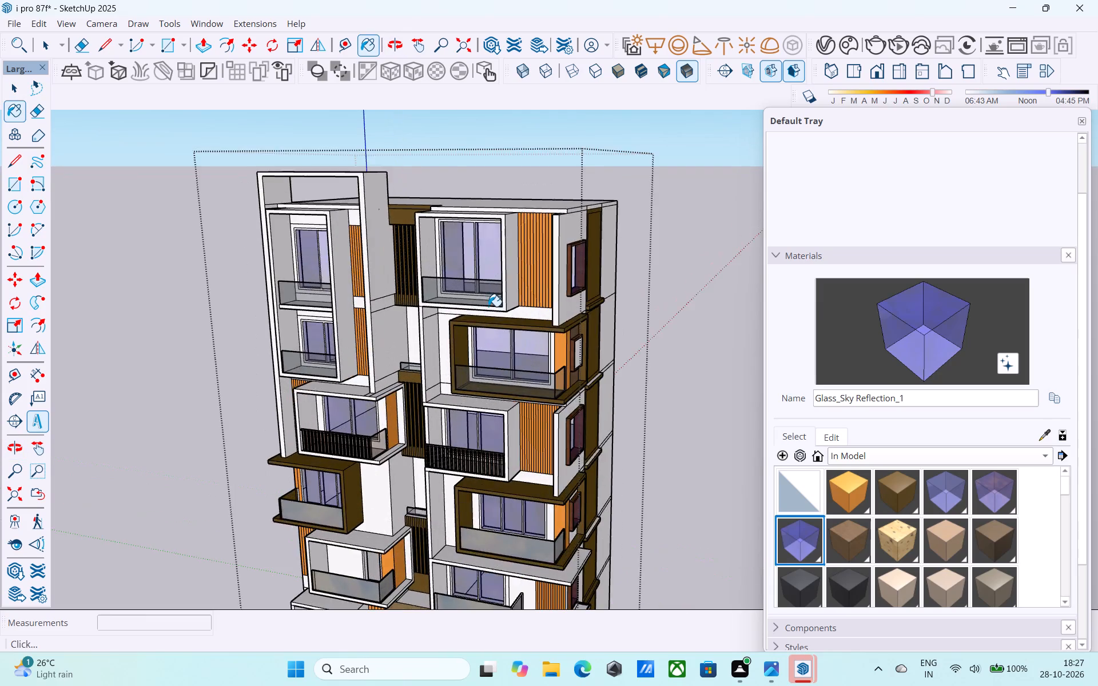
middle_click_drag(485, 316, 517, 246)
scroll(526, 246, "down", 4)
middle_click_drag(517, 306, 569, 302)
scroll(371, 352, "down", 4)
scroll(468, 388, "up", 5)
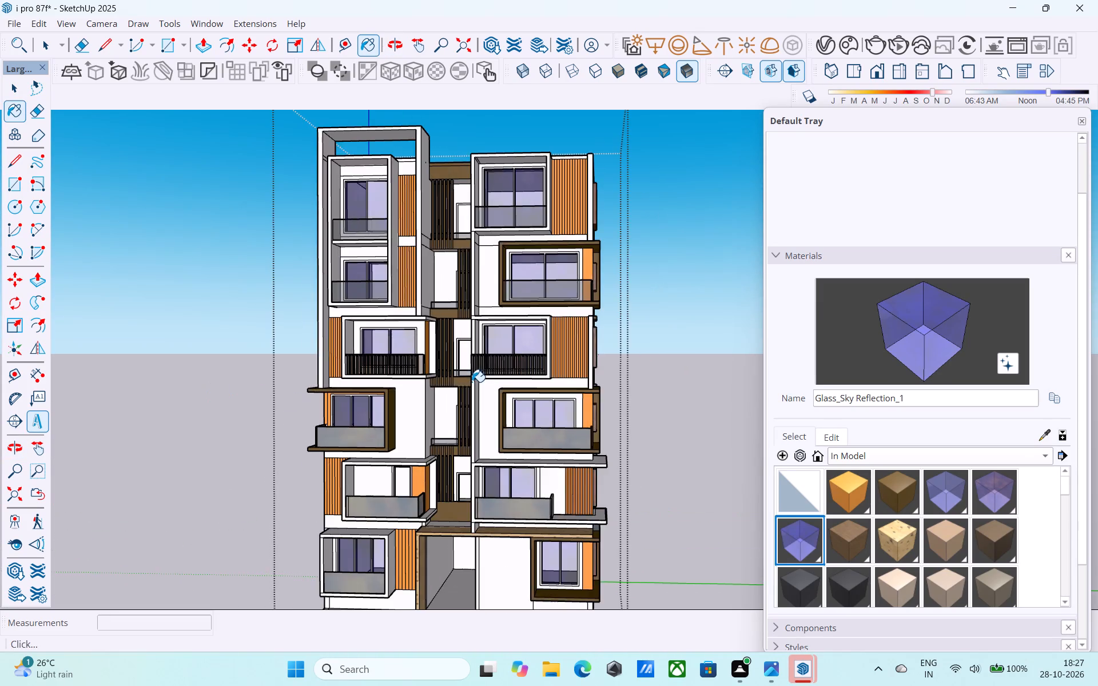
middle_click_drag(459, 382, 391, 421)
scroll(414, 455, "down", 3)
middle_click_drag(415, 456, 396, 471)
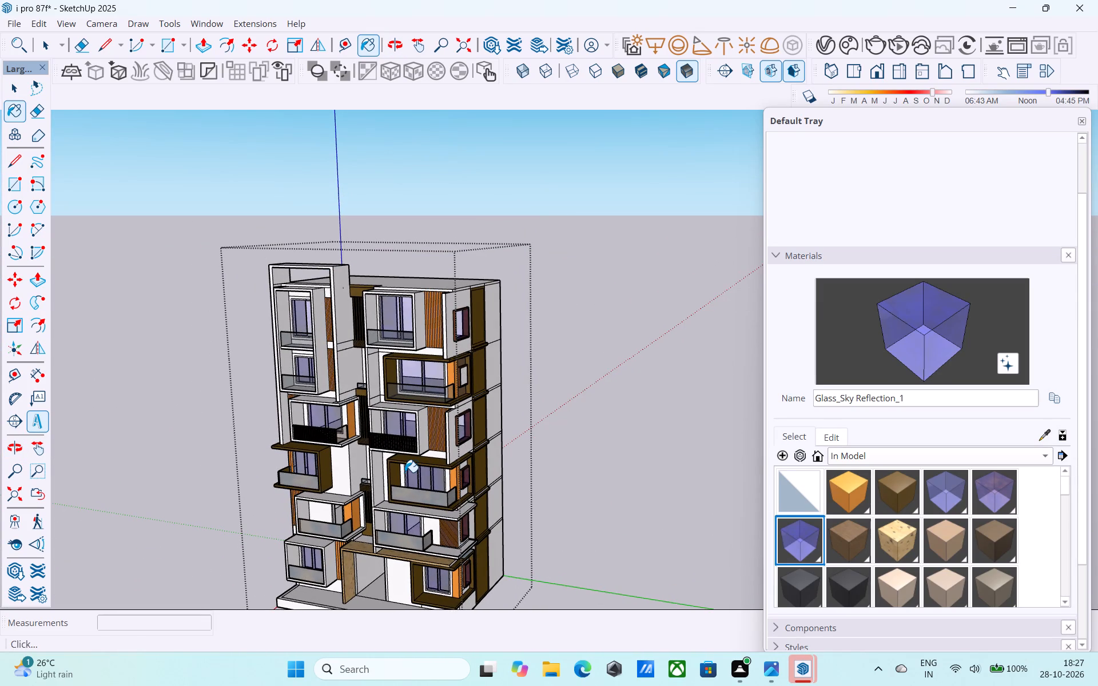
middle_click_drag(405, 472, 412, 454)
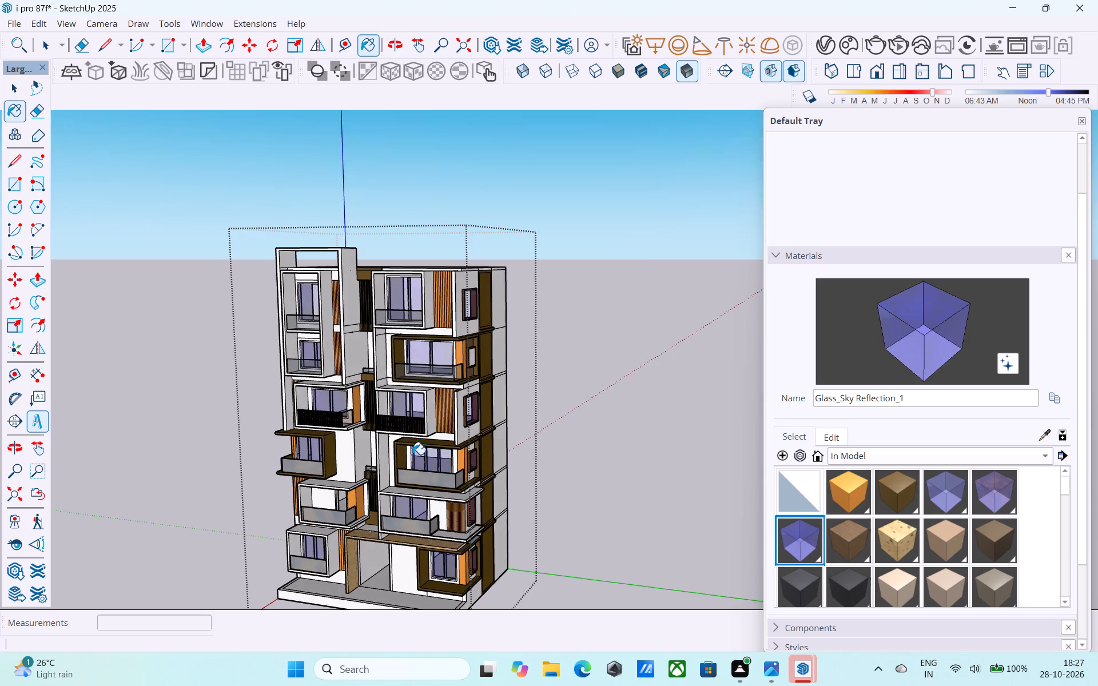
middle_click_drag(412, 454, 420, 419)
scroll(435, 433, "up", 4)
scroll(439, 436, "down", 4)
middle_click_drag(440, 441, 540, 509)
middle_click_drag(543, 485, 475, 436)
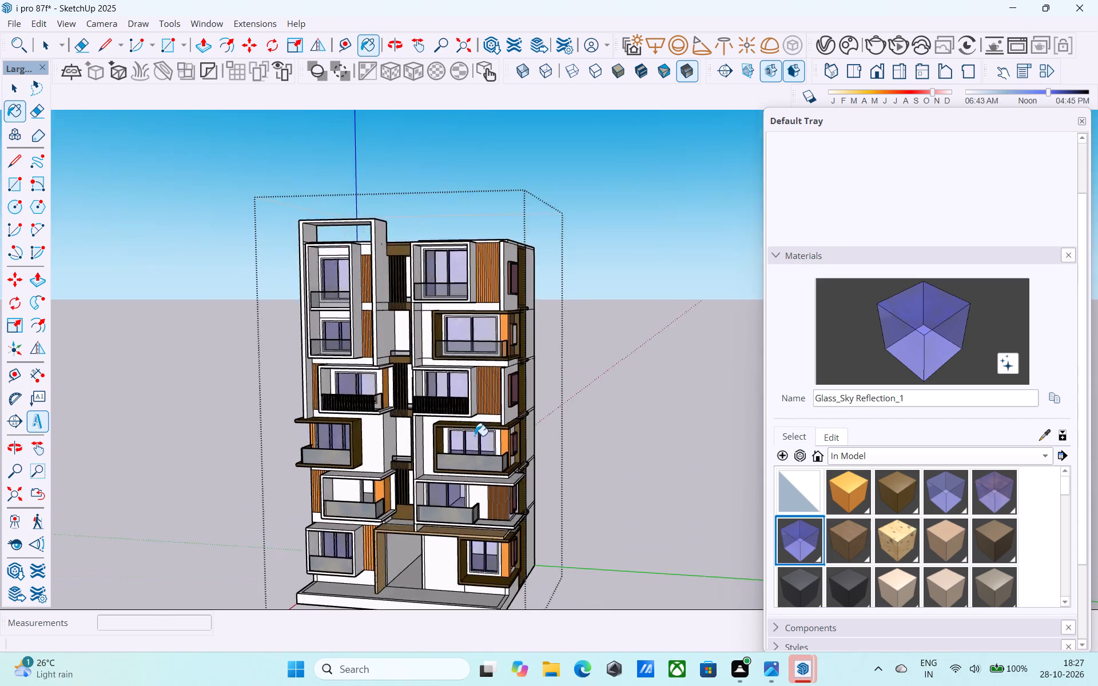
scroll(464, 423, "down", 2)
middle_click_drag(453, 430, 440, 503)
scroll(562, 513, "down", 2)
middle_click_drag(520, 483, 389, 348)
middle_click_drag(434, 384, 558, 417)
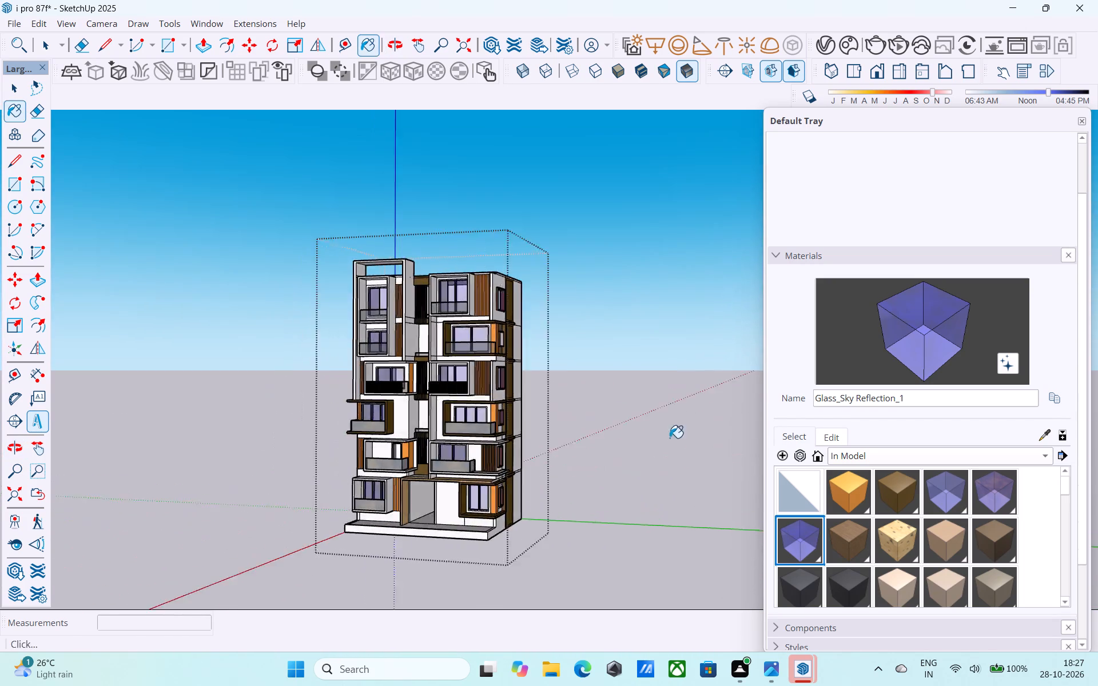
Inspect the side facade's glazed windows, wall panels and roof for anything still unpainted.
scroll(668, 439, "down", 2)
middle_click_drag(575, 449, 206, 423)
scroll(375, 403, "up", 20)
scroll(375, 403, "up", 2)
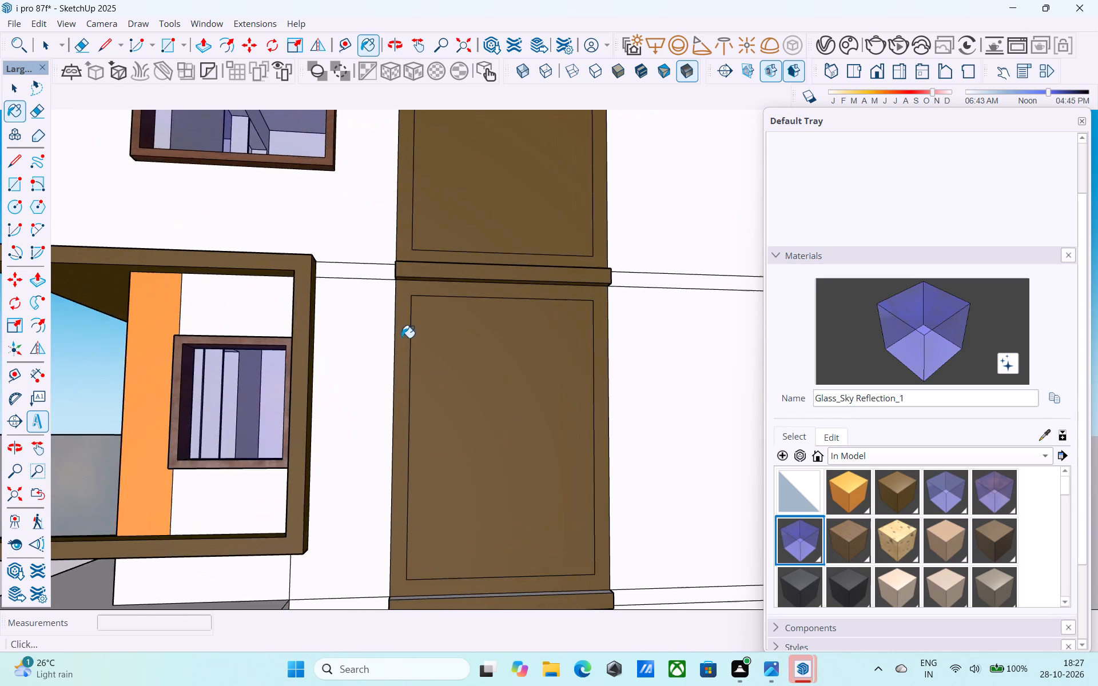
scroll(401, 338, "up", 3)
scroll(395, 338, "down", 15)
middle_click_drag(401, 376, 400, 529)
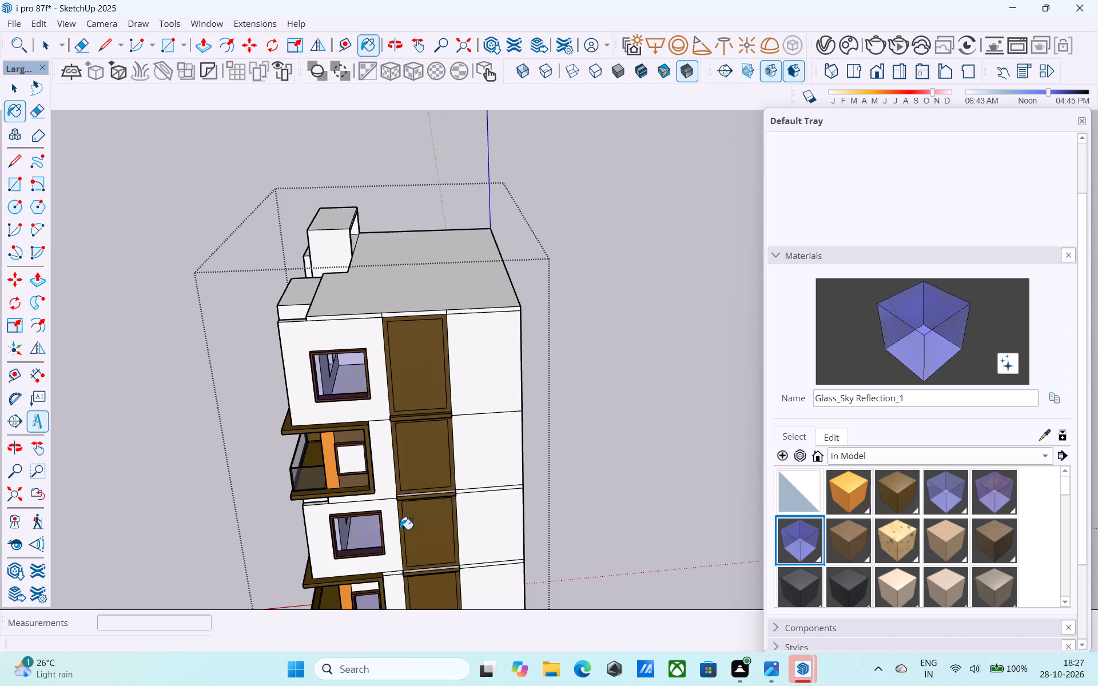
middle_click_drag(405, 483, 534, 338)
scroll(536, 335, "down", 4)
middle_click_drag(508, 350, 492, 337)
scroll(356, 312, "down", 6)
scroll(337, 370, "up", 2)
scroll(338, 369, "down", 4)
middle_click_drag(325, 373, 316, 382)
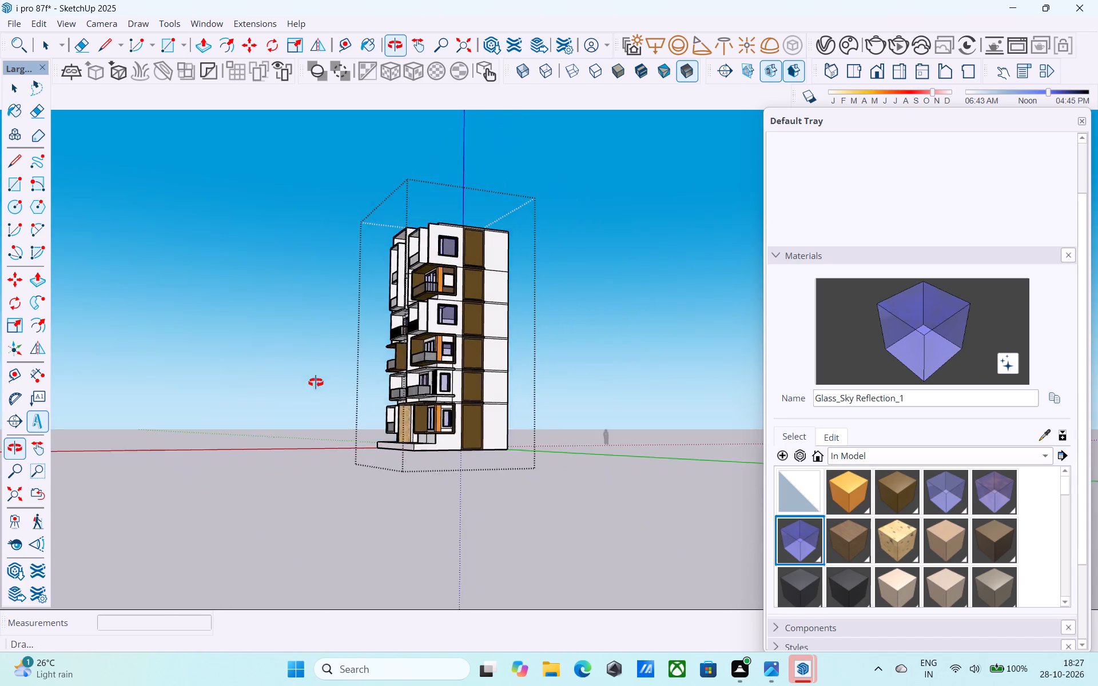
middle_click_drag(316, 382, 376, 485)
Review the complete front facade again from a distance and from above.
scroll(536, 439, "down", 3)
middle_click_drag(425, 444, 588, 459)
scroll(210, 328, "down", 8)
middle_click_drag(275, 381, 495, 356)
scroll(492, 354, "up", 3)
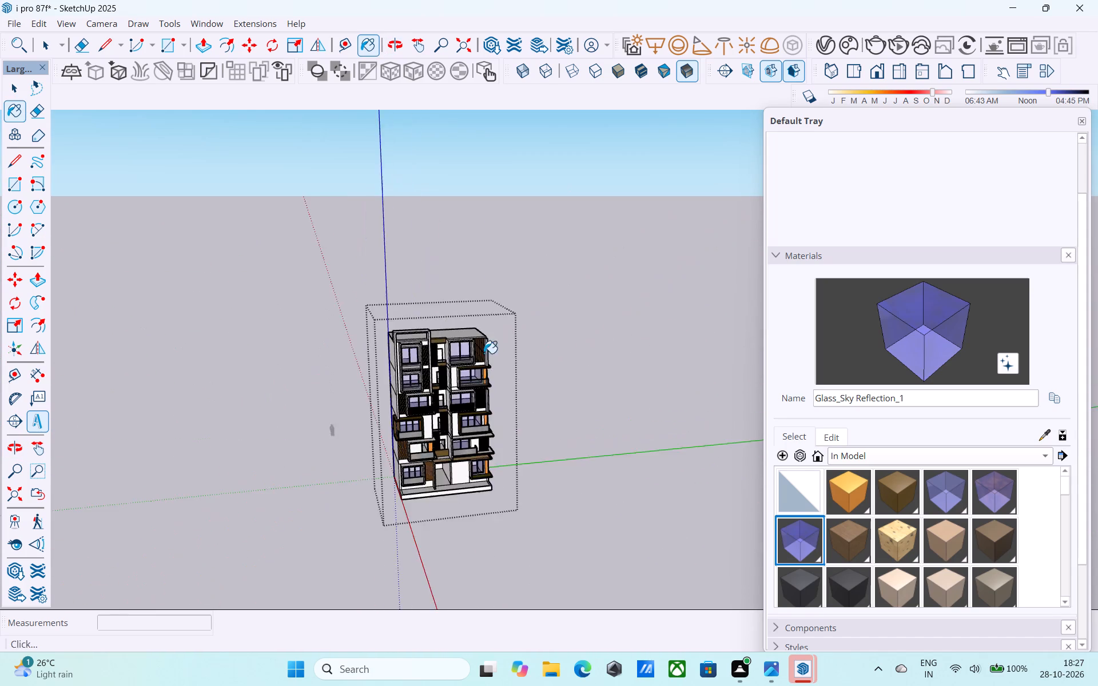
scroll(484, 353, "up", 20)
scroll(484, 353, "up", 4)
middle_click_drag(476, 546, 432, 310)
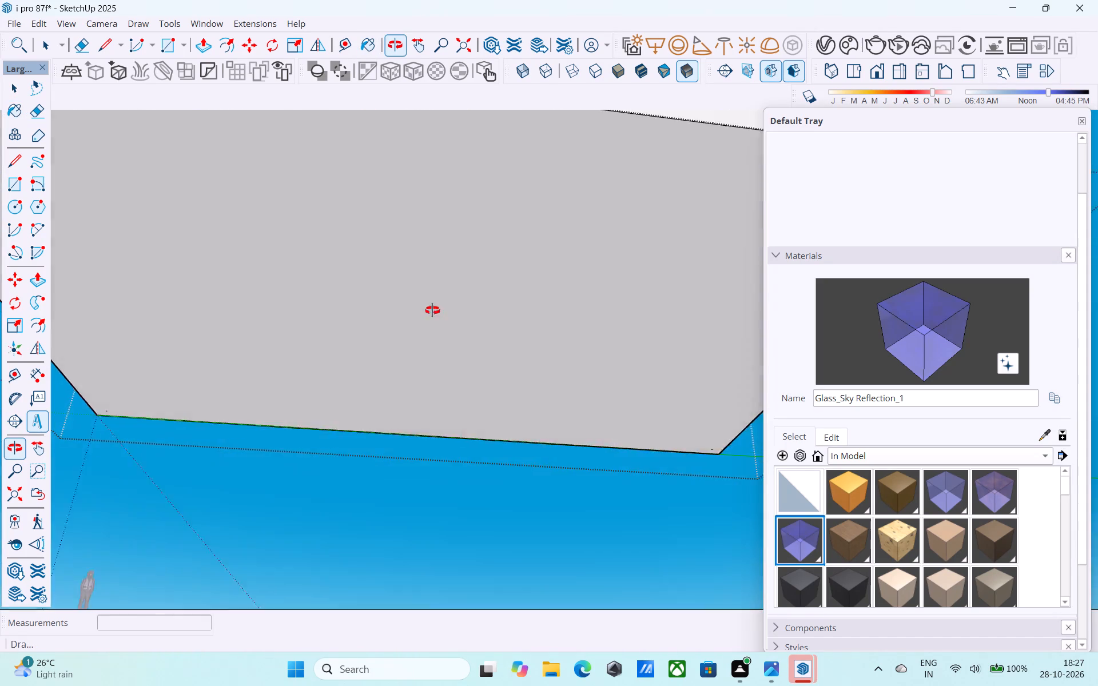
middle_click_drag(432, 310, 399, 604)
scroll(419, 215, "up", 1)
scroll(400, 609, "down", 20)
scroll(400, 609, "down", 3)
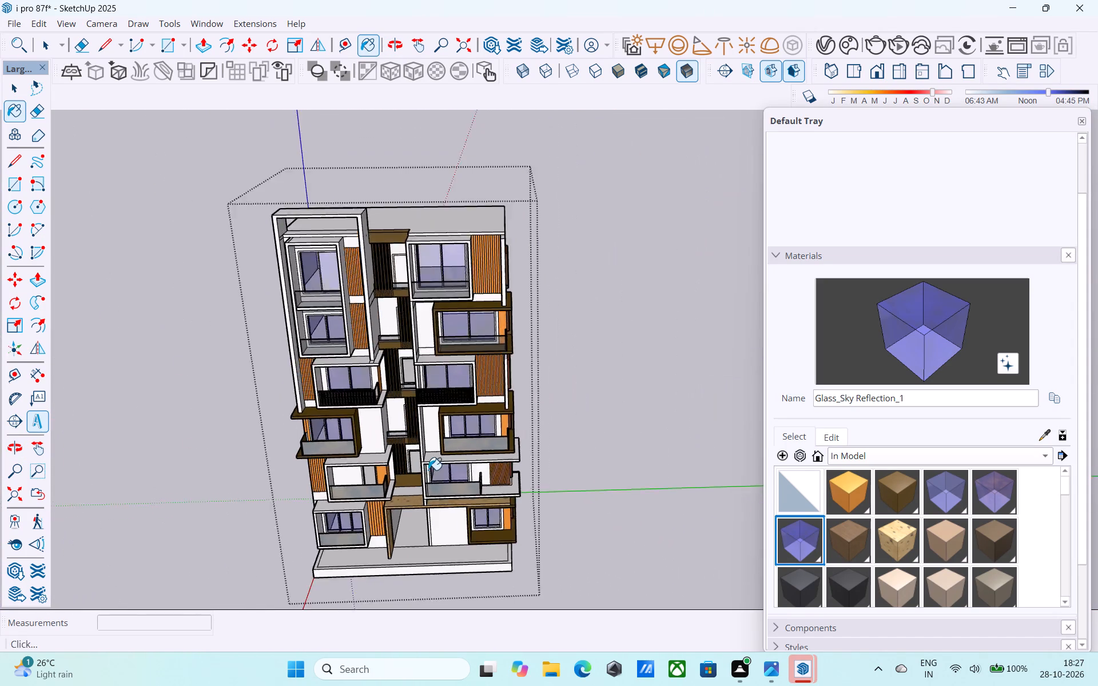
Examine the front facade's balconies and windows from above and from eye level for unfinished surfaces.
scroll(428, 470, "down", 3)
middle_click_drag(427, 477, 427, 410)
scroll(399, 425, "up", 9)
scroll(355, 485, "down", 4)
middle_click_drag(344, 488, 329, 445)
scroll(344, 449, "up", 5)
middle_click_drag(355, 450, 369, 456)
scroll(348, 453, "down", 5)
middle_click_drag(341, 442, 303, 527)
scroll(305, 537, "up", 6)
scroll(324, 527, "down", 6)
middle_click_drag(376, 433, 420, 357)
scroll(397, 430, "up", 9)
middle_click_drag(400, 481, 295, 457)
scroll(337, 453, "down", 4)
middle_click_drag(337, 453, 383, 479)
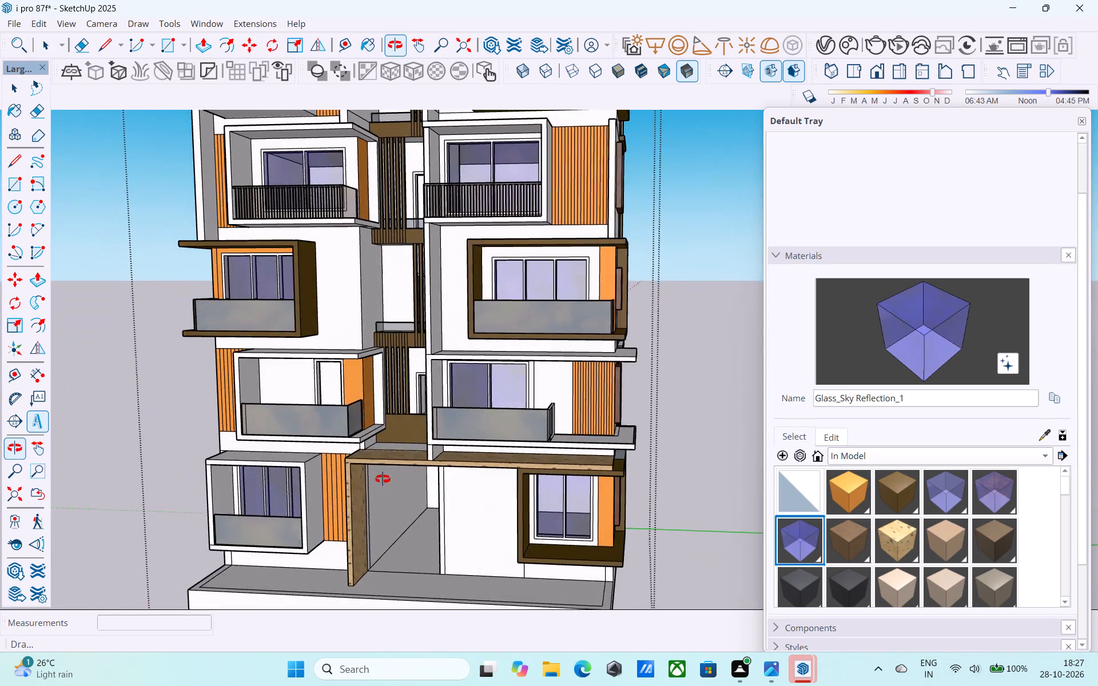
Inspect the lower-floor balconies up close, including the door opening in the first-floor balcony.
middle_click_drag(383, 479, 359, 457)
scroll(357, 452, "up", 16)
scroll(320, 312, "down", 7)
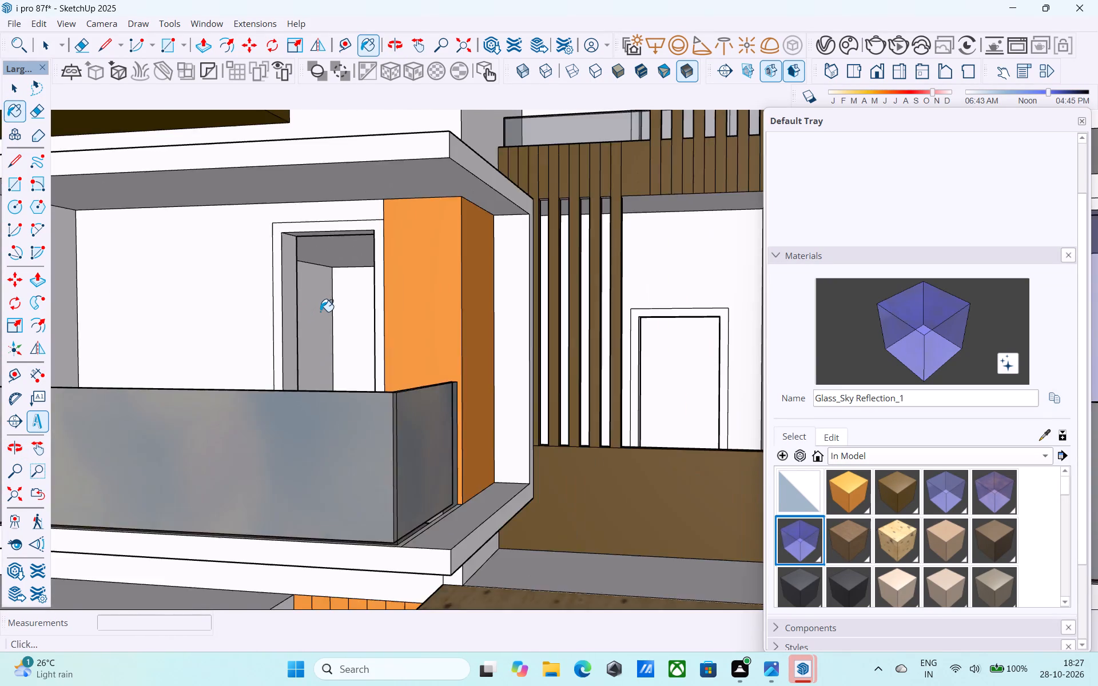
scroll(320, 312, "down", 4)
middle_click_drag(304, 377, 400, 397)
scroll(301, 388, "down", 6)
middle_click_drag(265, 408, 339, 396)
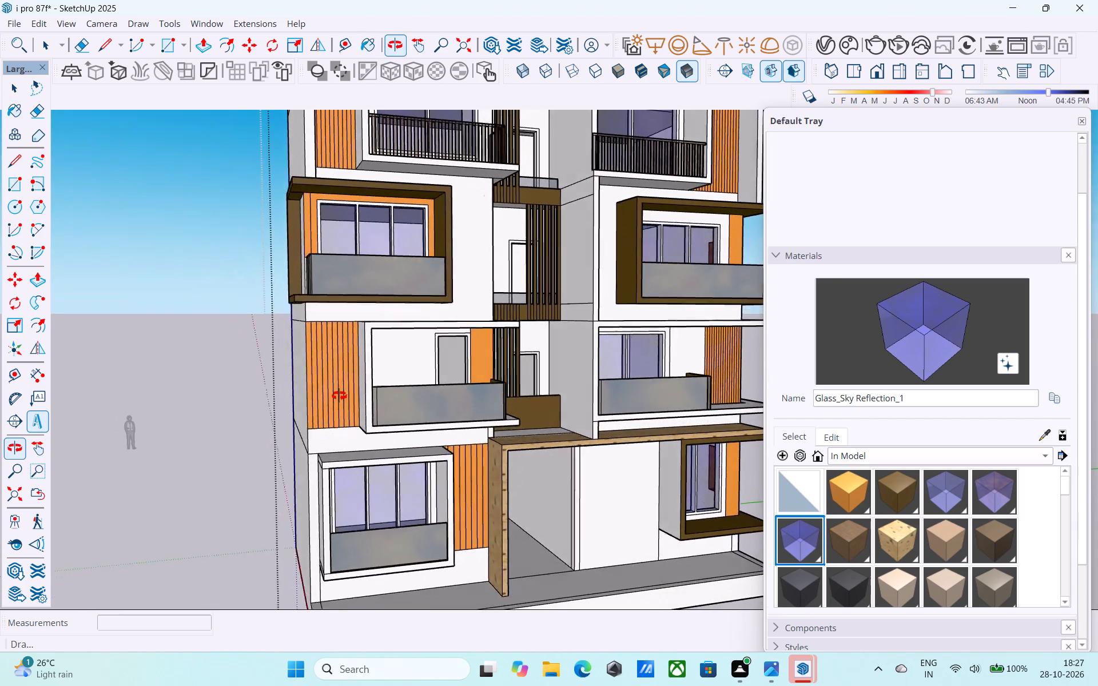
middle_click_drag(339, 396, 276, 395)
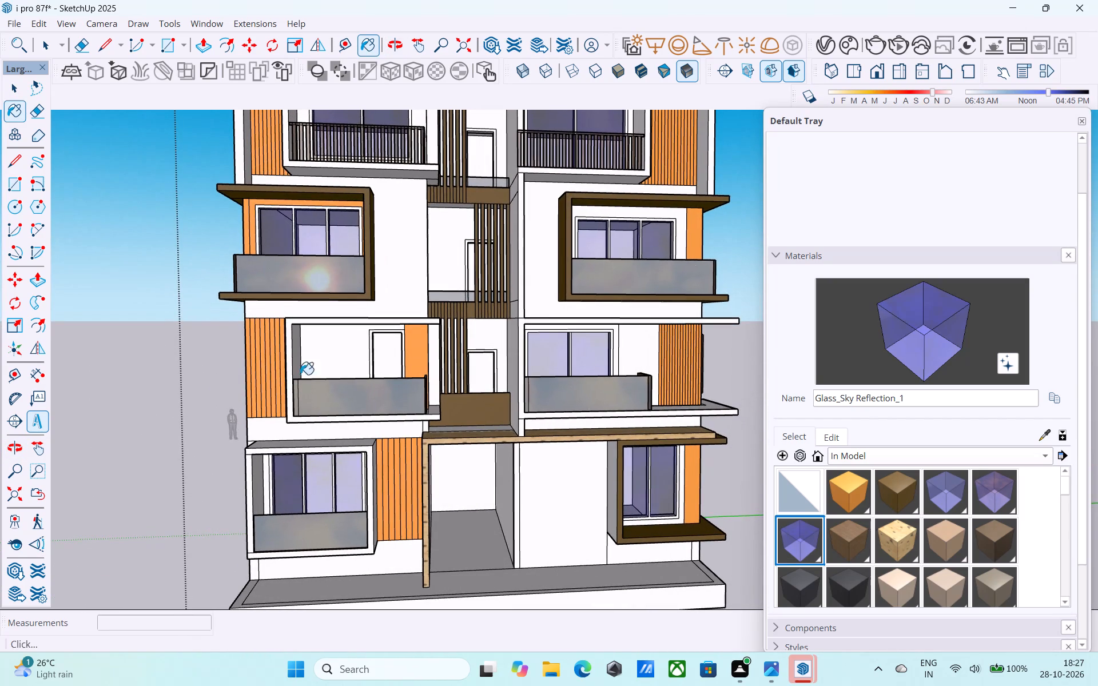
scroll(308, 286, "up", 12)
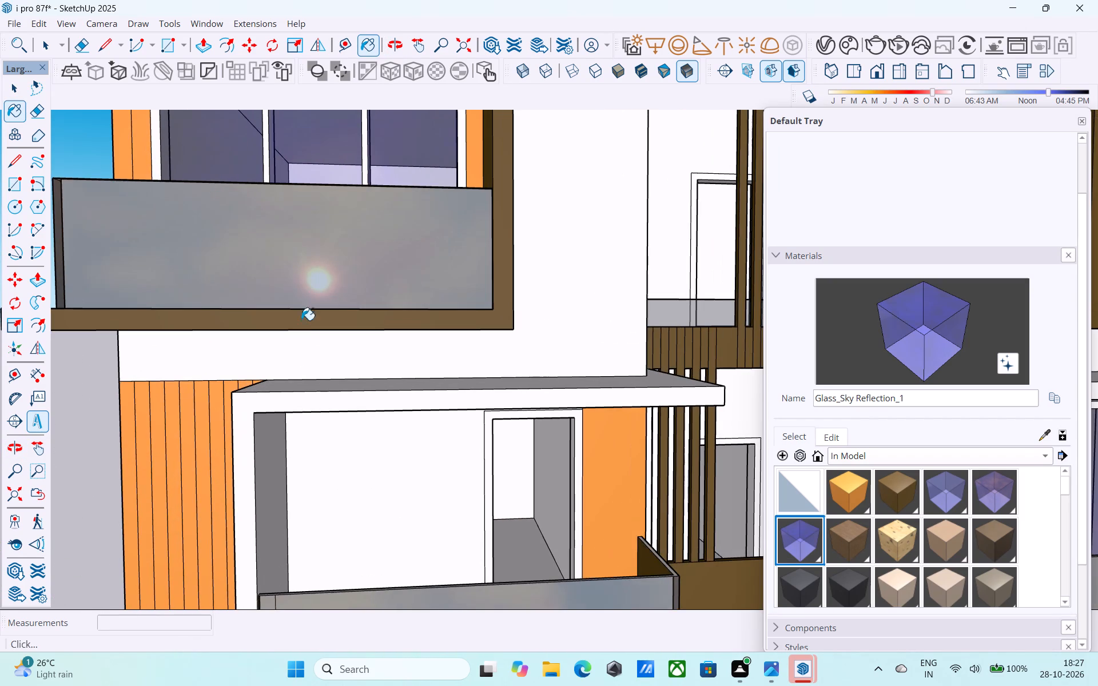
middle_click_drag(287, 392, 287, 400)
scroll(287, 400, "down", 11)
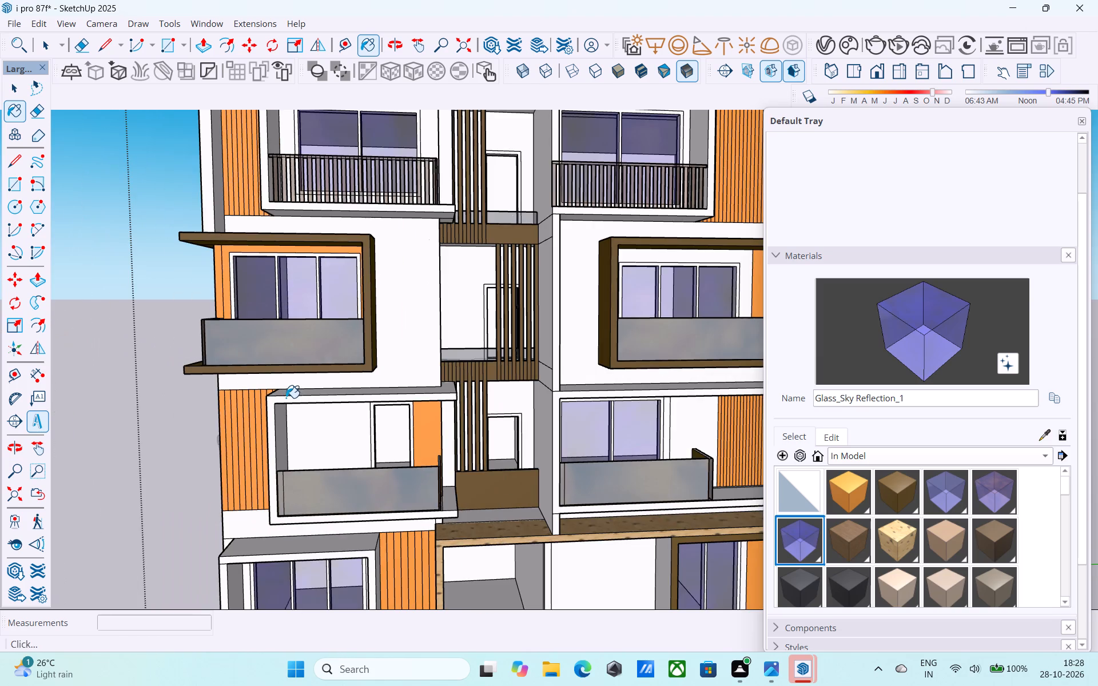
middle_click_drag(288, 391, 284, 378)
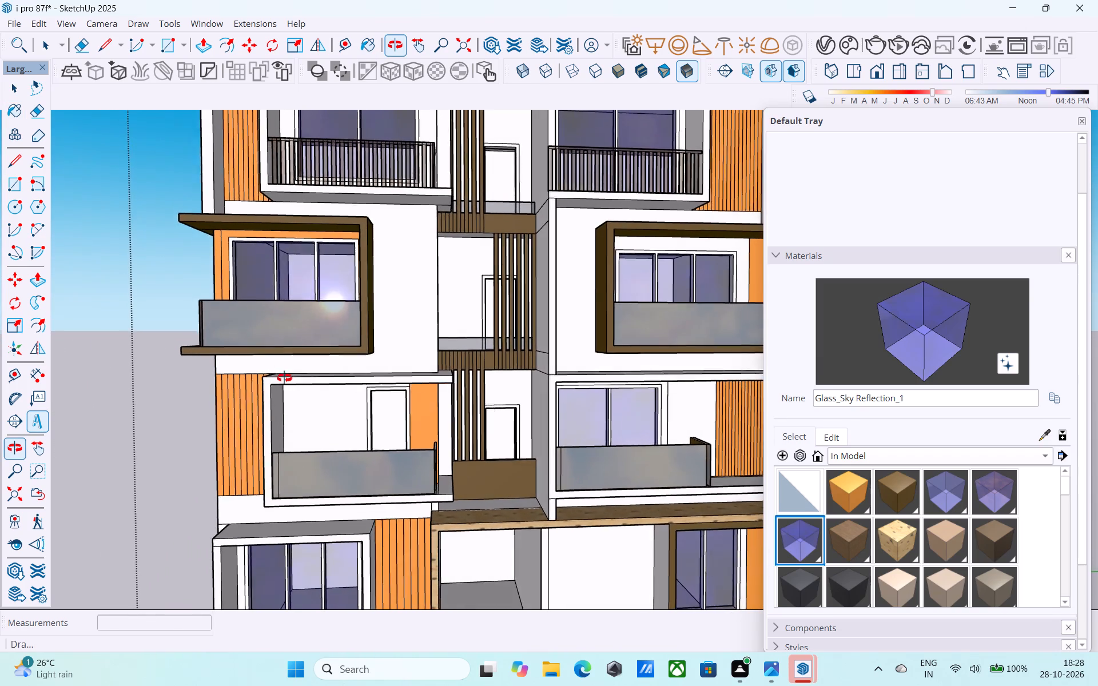
middle_click_drag(284, 378, 385, 378)
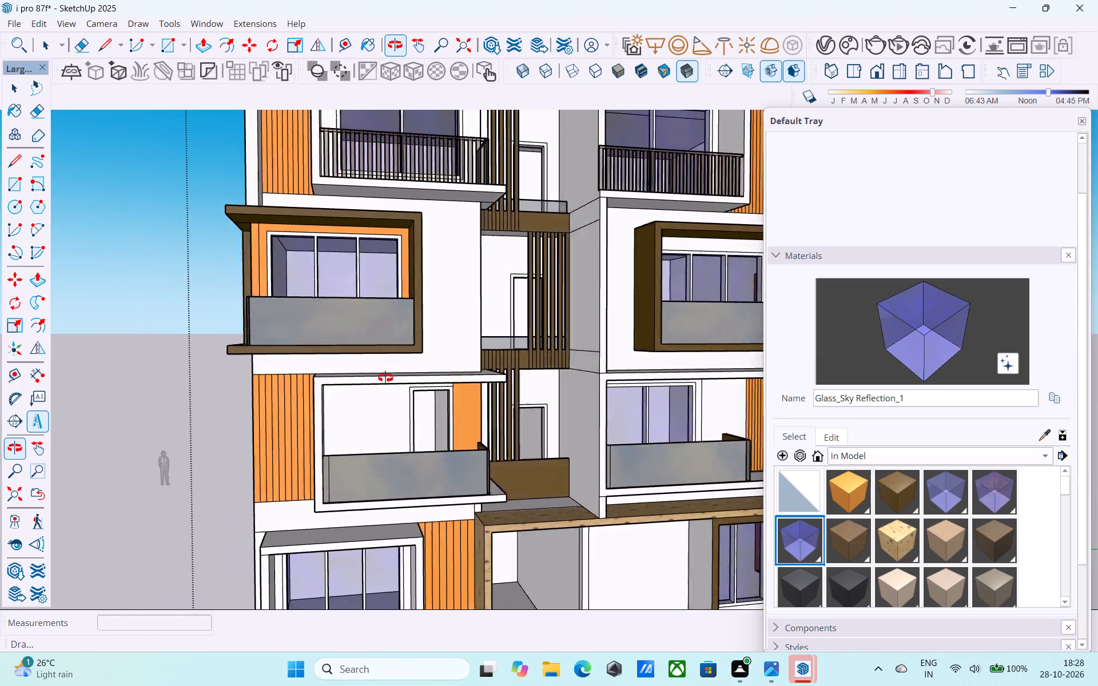
Examine the building's plain and panelled side walls, going around to the front facade again.
middle_click_drag(385, 378, 864, 376)
middle_click_drag(198, 376, 749, 278)
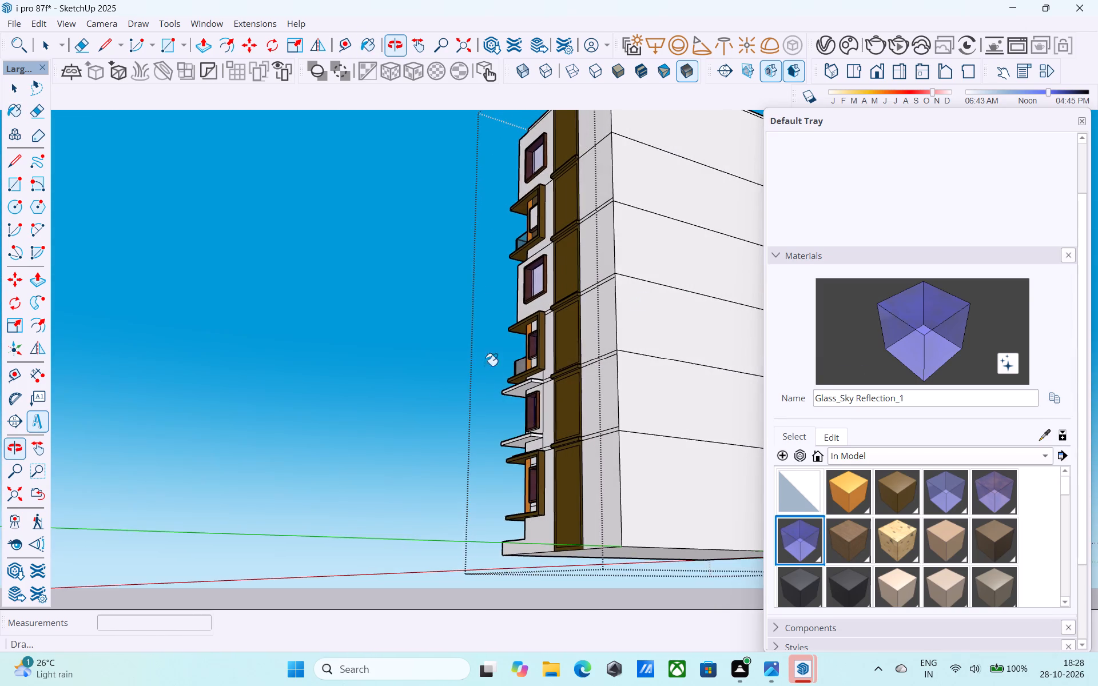
middle_click_drag(381, 330, 376, 404)
scroll(389, 228, "up", 1)
scroll(376, 404, "down", 4)
middle_click_drag(376, 404, 440, 405)
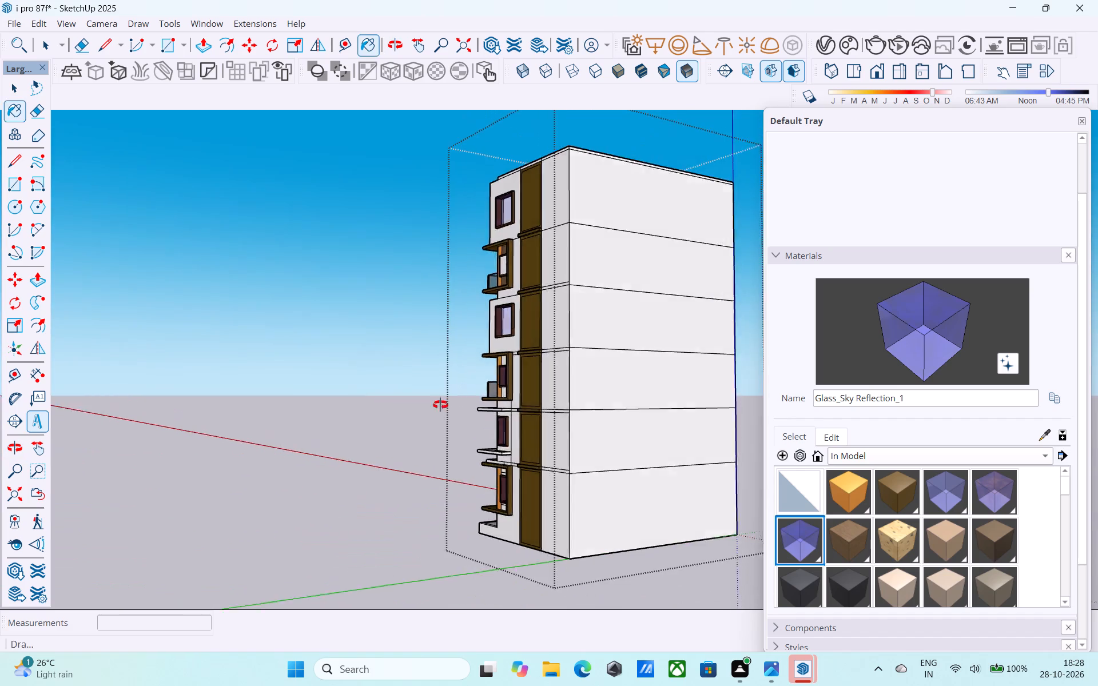
middle_click_drag(440, 405, 721, 407)
middle_click_drag(224, 386, 743, 404)
scroll(0, 368, "down", 4)
scroll(253, 389, "up", 5)
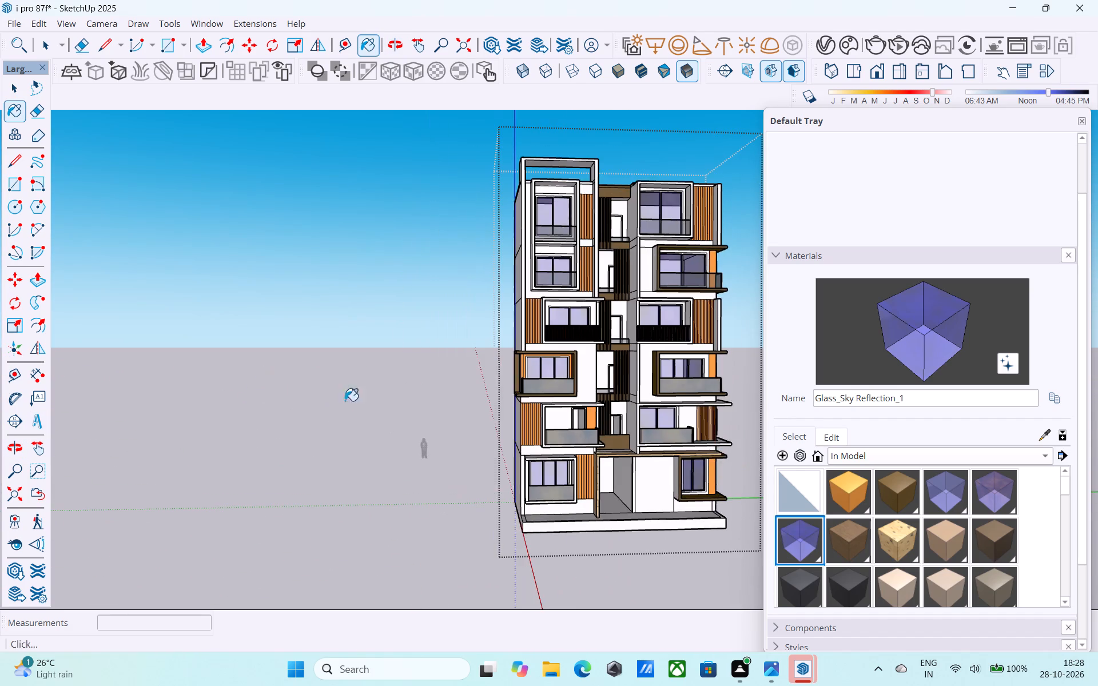
Review the front facade's balconies and slatted panels from eye level and from above.
scroll(0, 365, "down", 4)
scroll(574, 338, "up", 4)
scroll(333, 392, "up", 5)
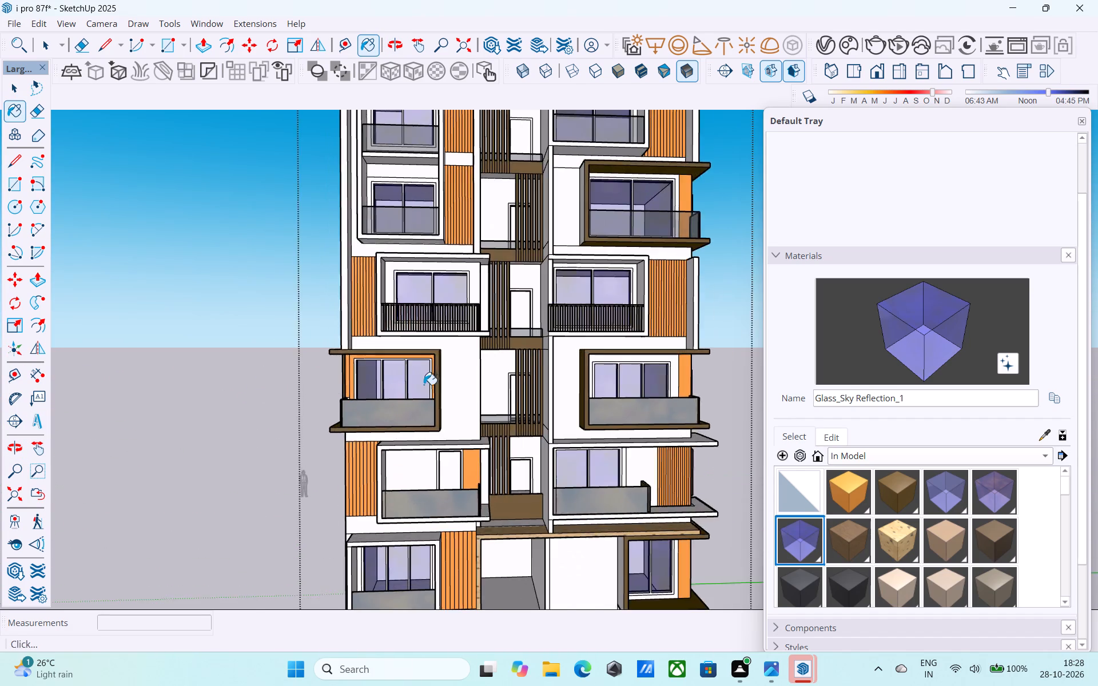
scroll(424, 385, "up", 2)
middle_click_drag(436, 381, 420, 543)
scroll(448, 497, "down", 5)
middle_click_drag(445, 509, 432, 510)
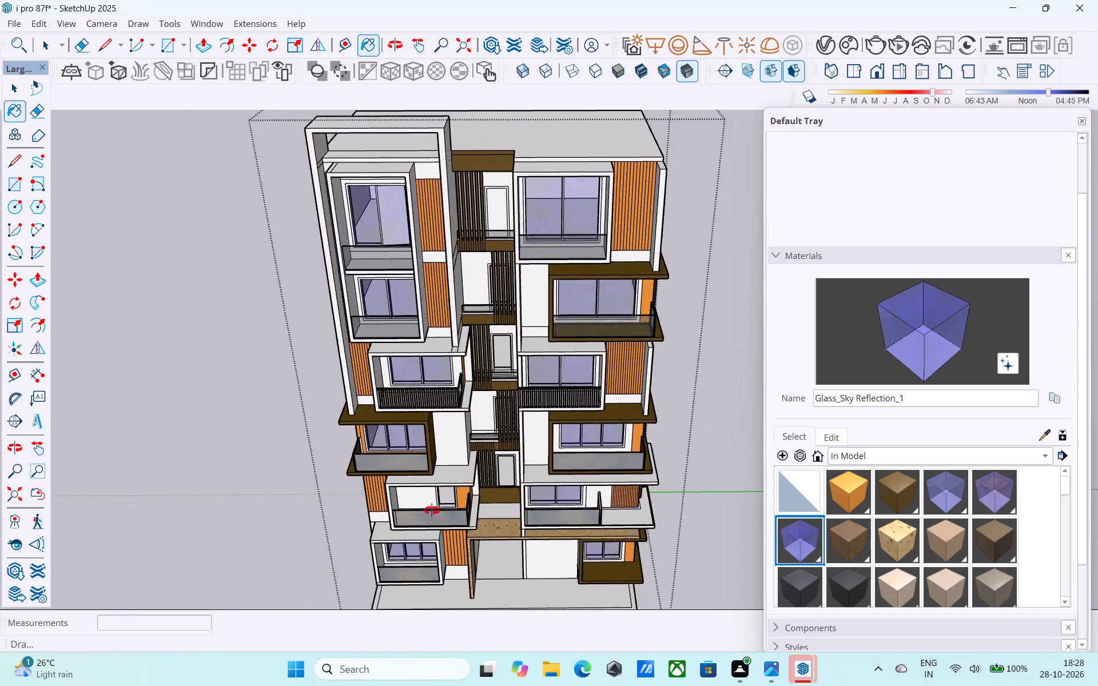
middle_click_drag(432, 510, 419, 517)
scroll(423, 516, "down", 6)
middle_click_drag(423, 516, 415, 434)
scroll(445, 282, "up", 6)
scroll(453, 273, "down", 1)
Draw lines about 1' long from both upper inner corners of the topmost mustard side panel up to the roof slab's top edge.
middle_click_drag(453, 275, 300, 345)
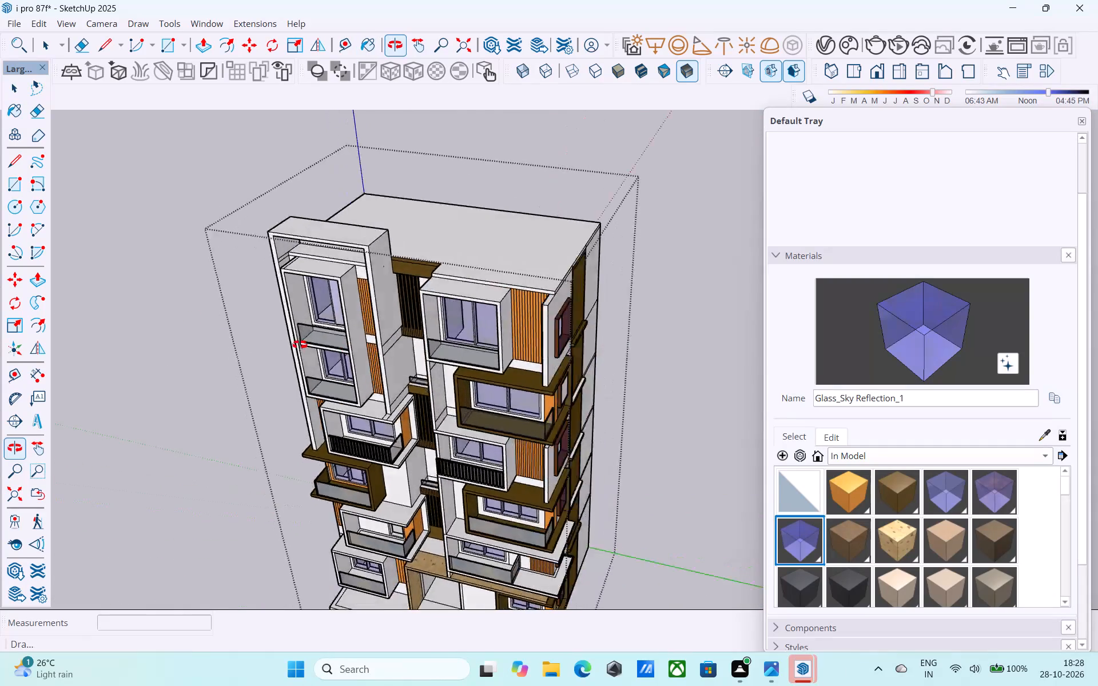
middle_click_drag(300, 345, 129, 316)
scroll(686, 136, "up", 18)
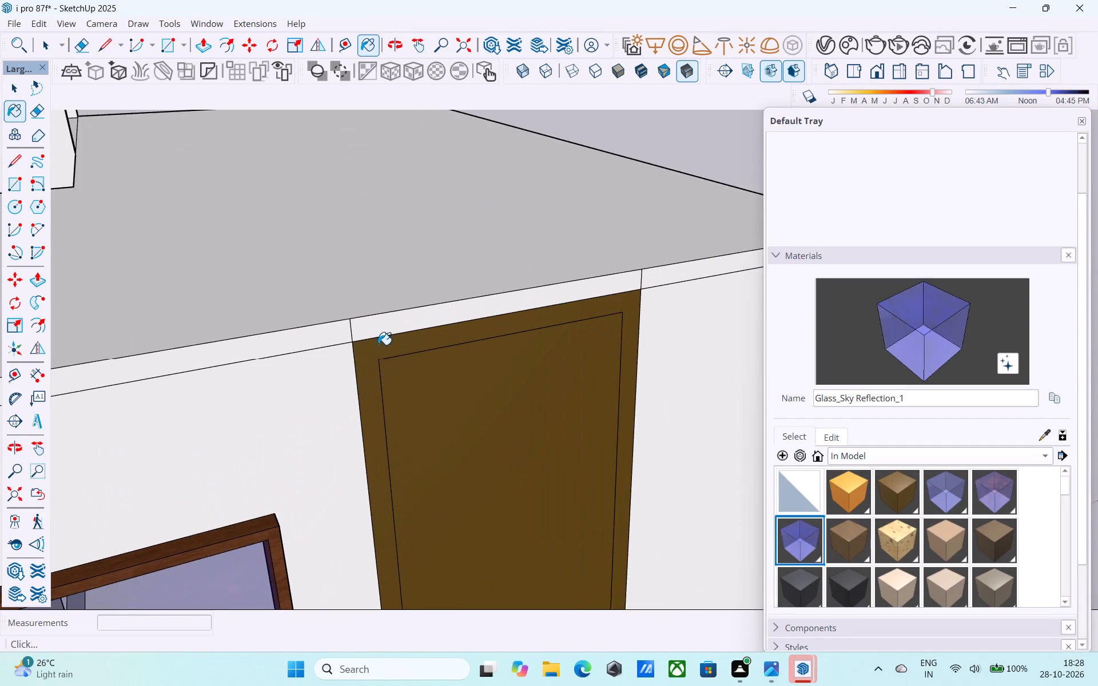
scroll(373, 380, "up", 2)
middle_click_drag(361, 401, 335, 409)
key("l")
scroll(393, 356, "up", 5)
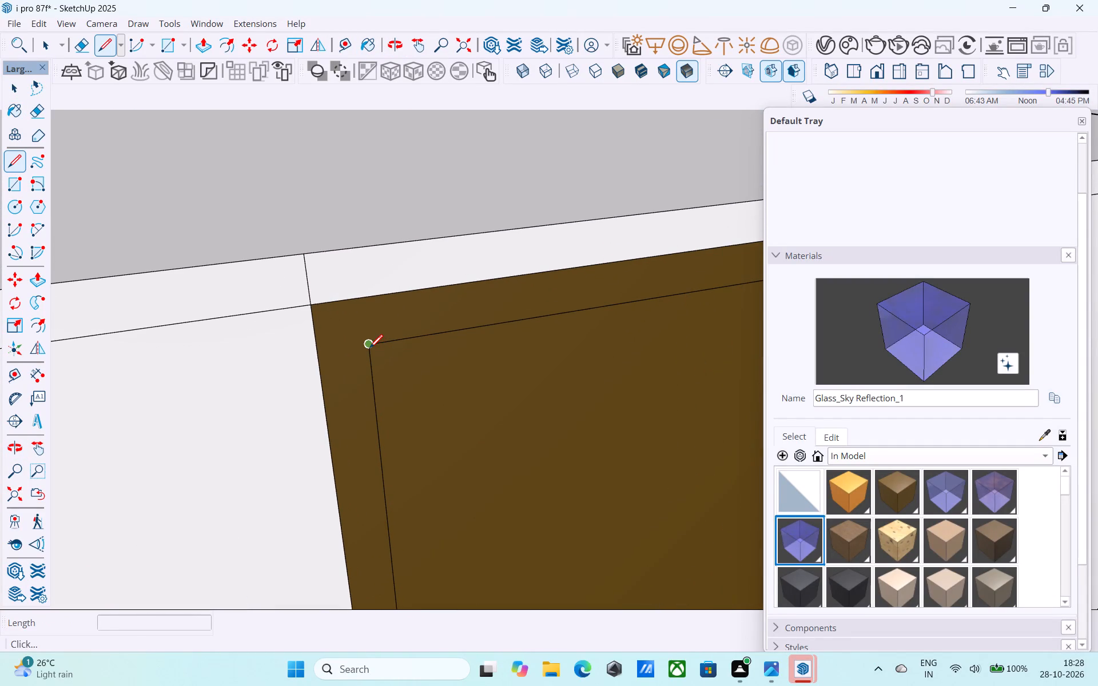
left_click(369, 349)
left_click(356, 250)
scroll(257, 308, "down", 6)
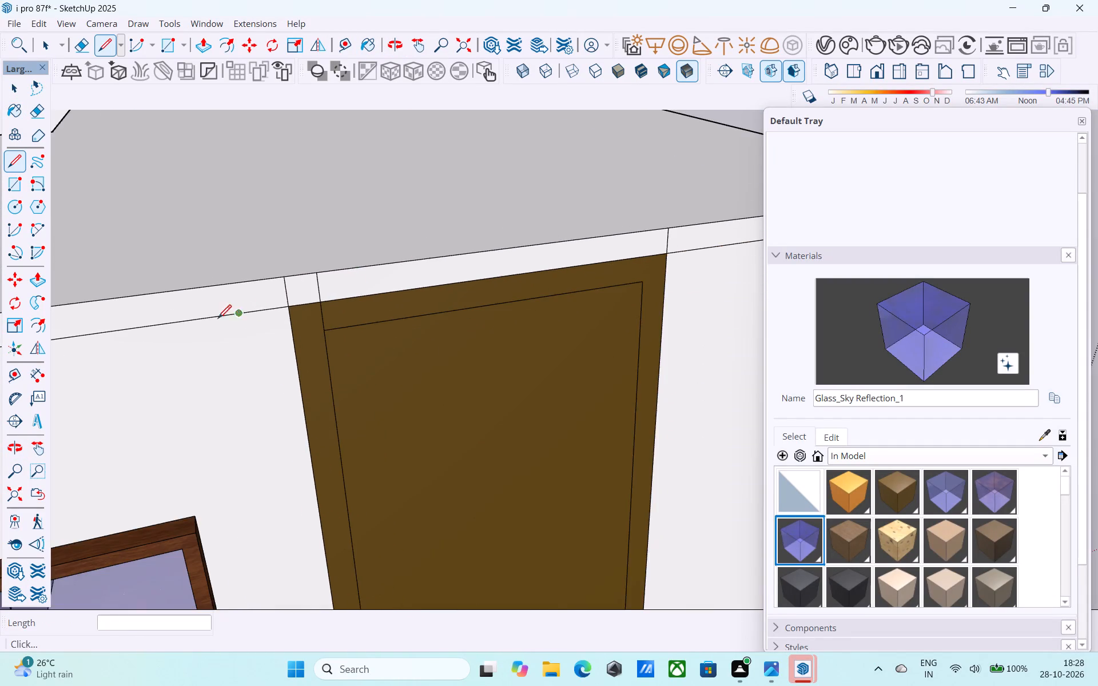
scroll(218, 320, "down", 3)
scroll(572, 269, "up", 5)
left_click(547, 299)
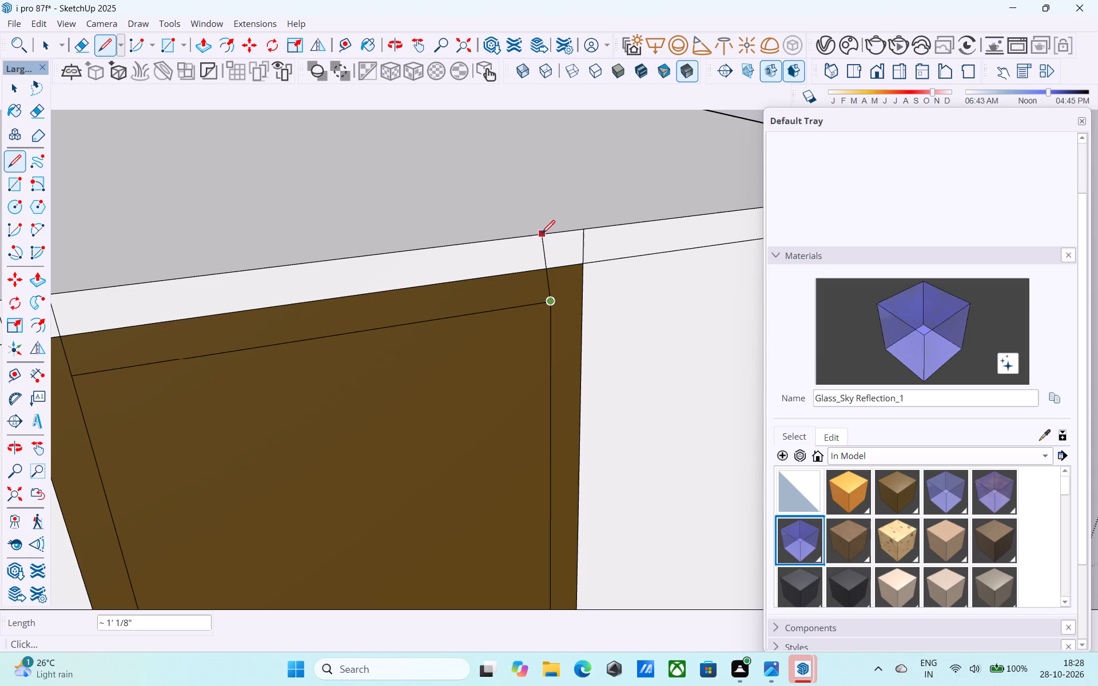
left_click(546, 233)
scroll(546, 234, "down", 5)
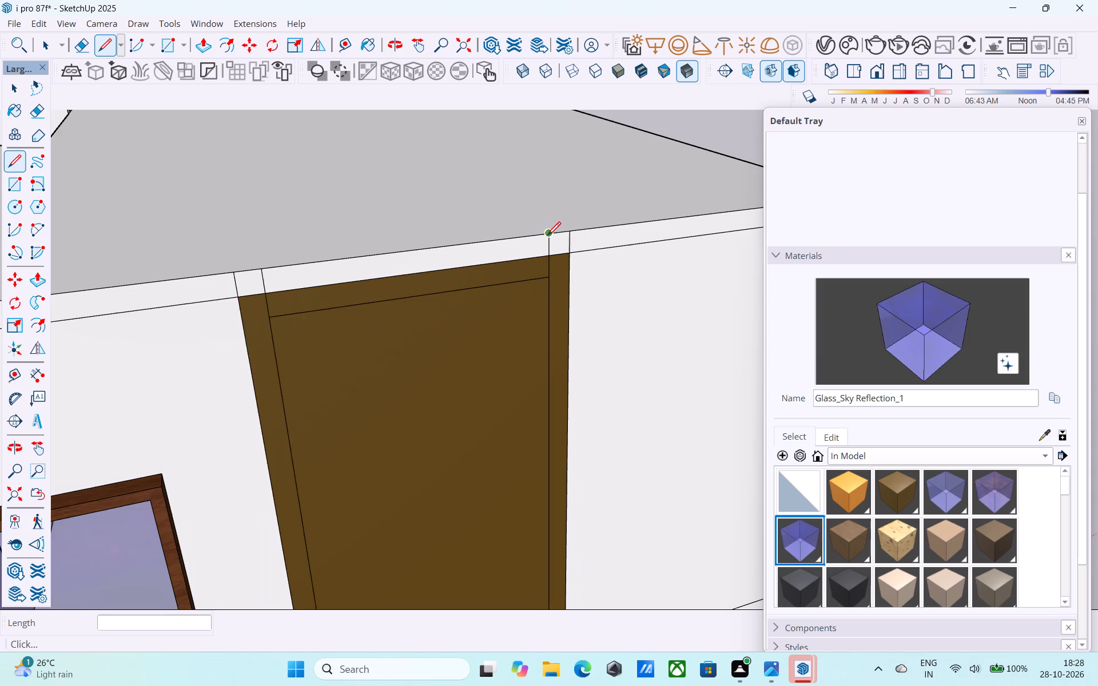
Erase the slab edge segments crossing the top of the mustard side panel, merging the panel border with the roof slab's face.
scroll(224, 308, "up", 5)
key("e")
left_click_drag(252, 288, 253, 289)
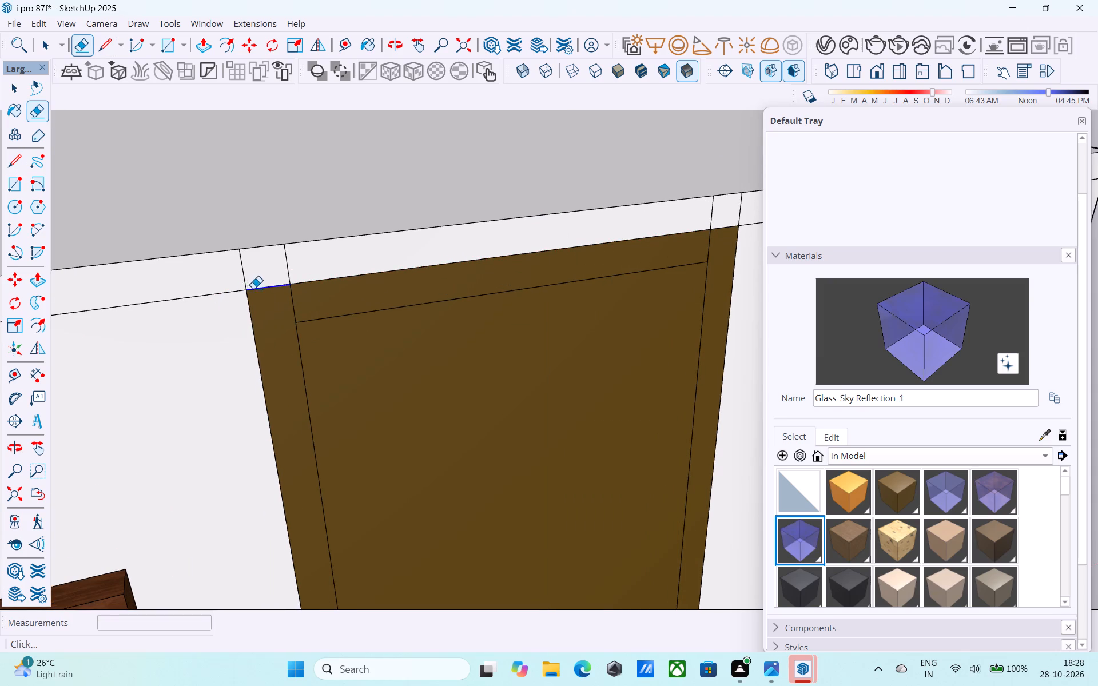
left_click_drag(253, 289, 258, 297)
scroll(289, 277, "down", 6)
middle_click_drag(296, 306, 278, 281)
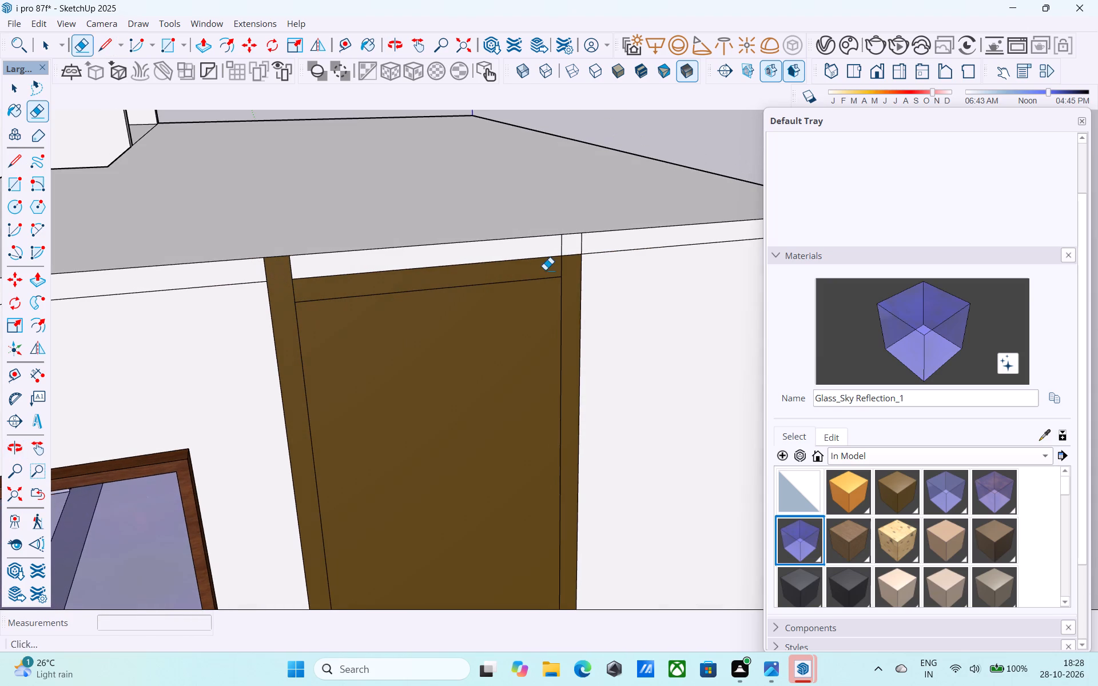
middle_click_drag(544, 269, 496, 249)
scroll(638, 258, "up", 4)
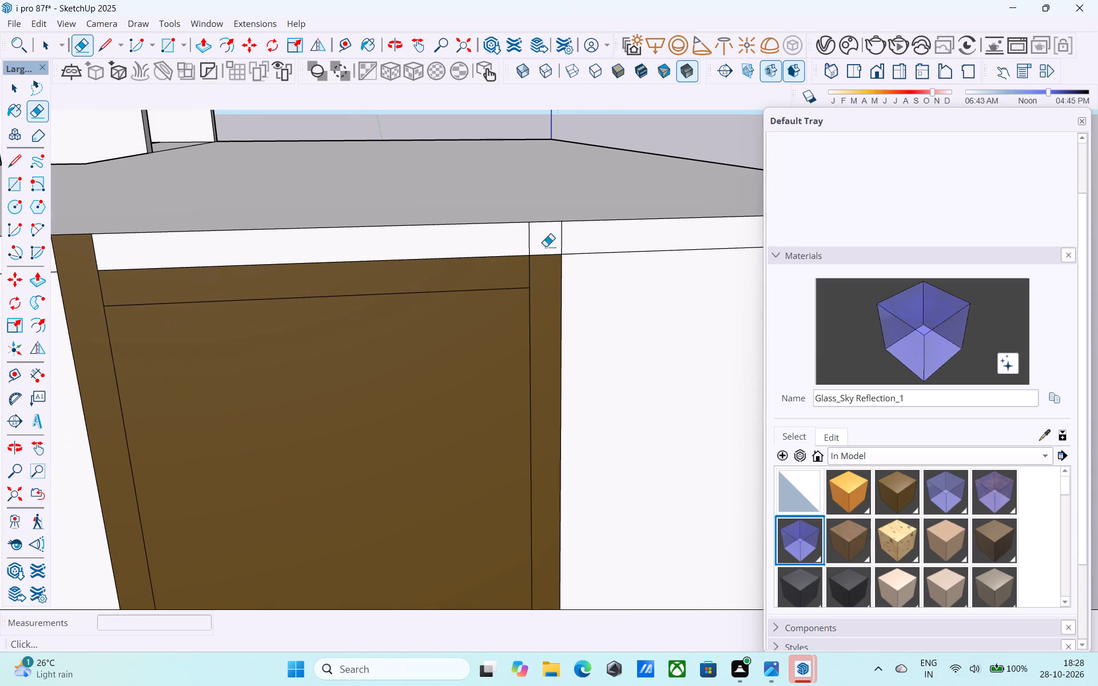
left_click_drag(514, 252, 512, 272)
left_click(535, 260)
Paint D08_Bronzed_Mustard on the unpainted top faces of the ledges between the mustard side panels.
scroll(538, 243, "down", 9)
middle_click_drag(556, 253, 726, 347)
scroll(723, 325, "down", 2)
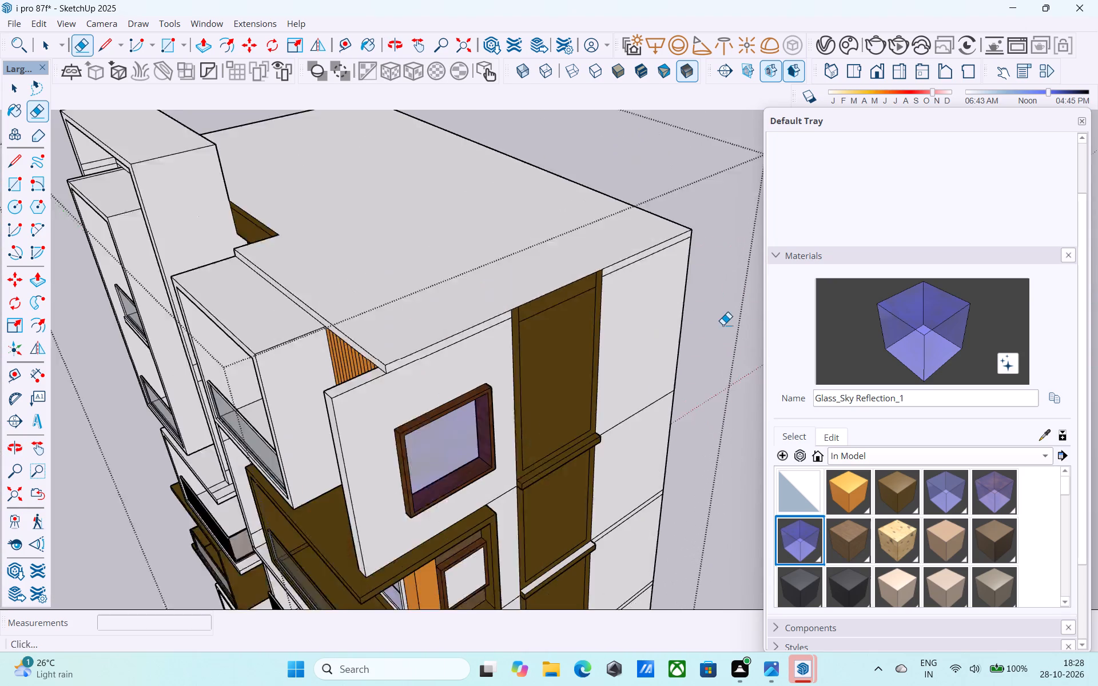
scroll(723, 325, "down", 13)
scroll(536, 385, "up", 4)
left_click(897, 485)
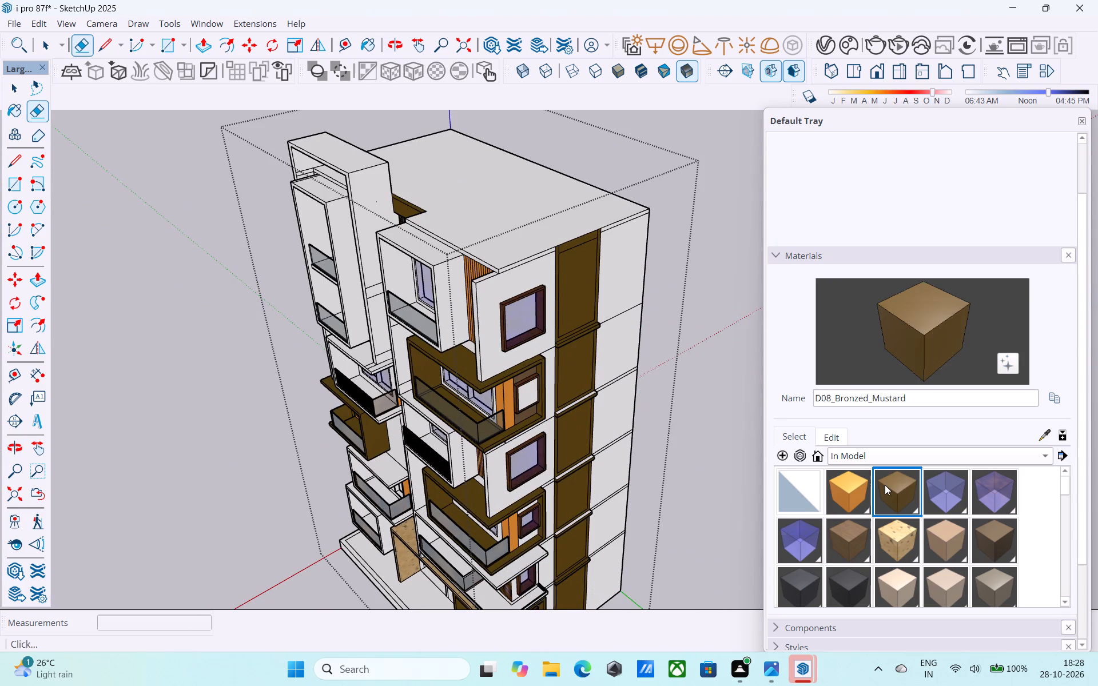
scroll(545, 404, "down", 5)
scroll(531, 417, "up", 20)
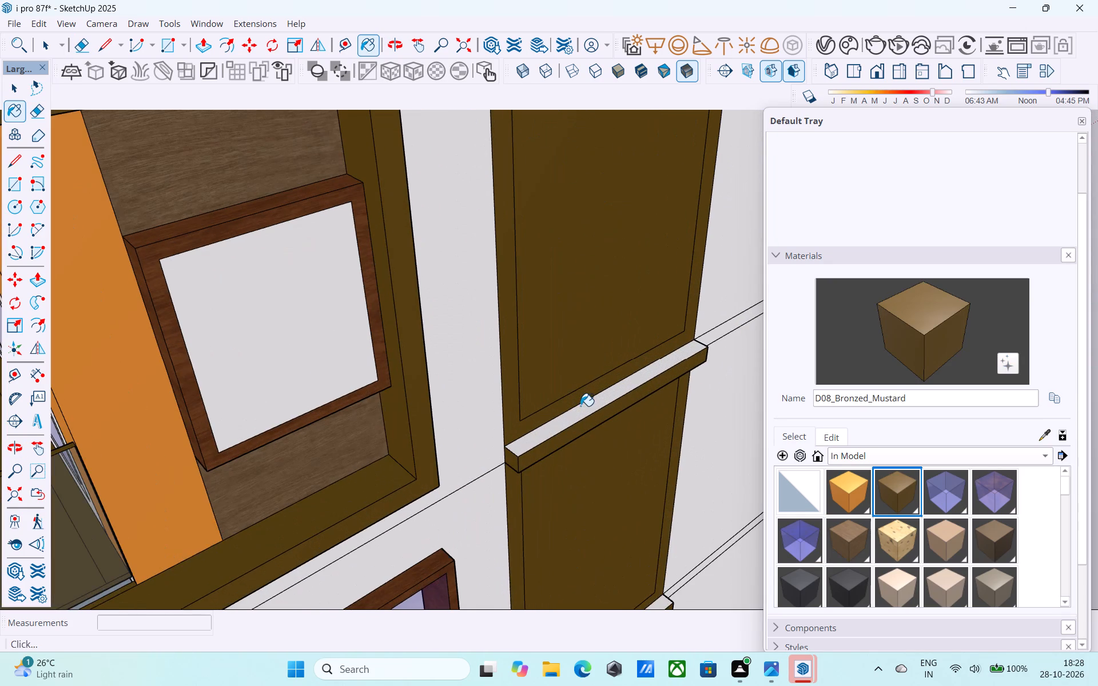
left_click(580, 407)
scroll(580, 407, "down", 12)
scroll(611, 508, "up", 12)
left_click(556, 468)
scroll(545, 453, "up", 1)
scroll(540, 445, "down", 16)
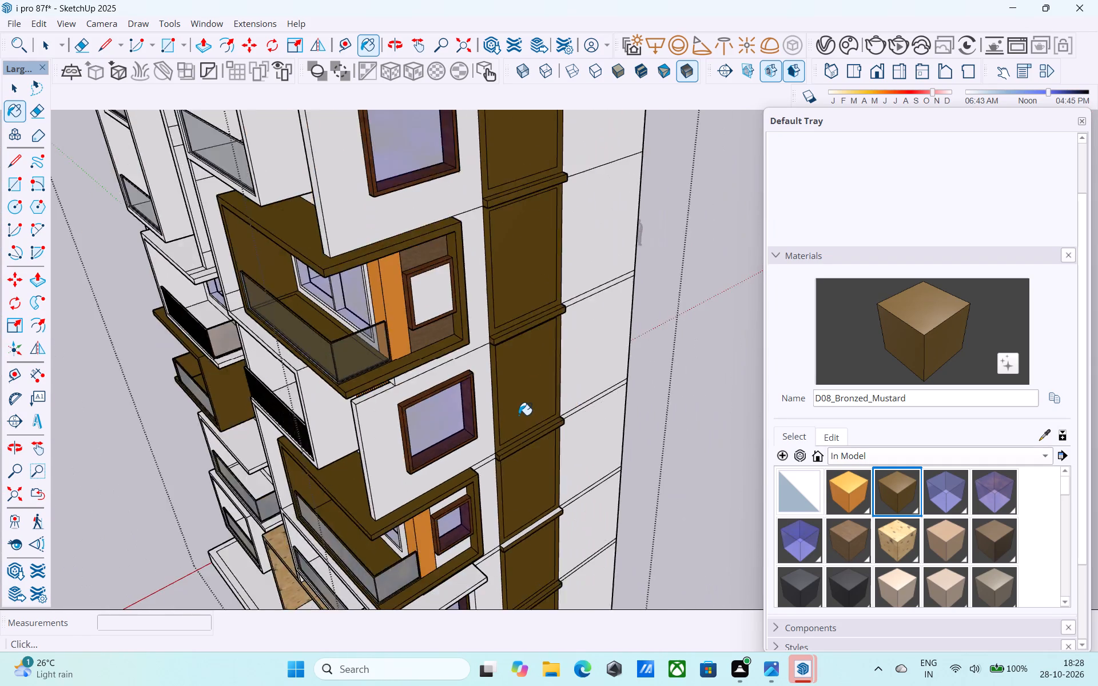
scroll(519, 415, "down", 4)
scroll(542, 523, "up", 8)
scroll(540, 520, "down", 1)
scroll(540, 520, "up", 1)
left_click(495, 442)
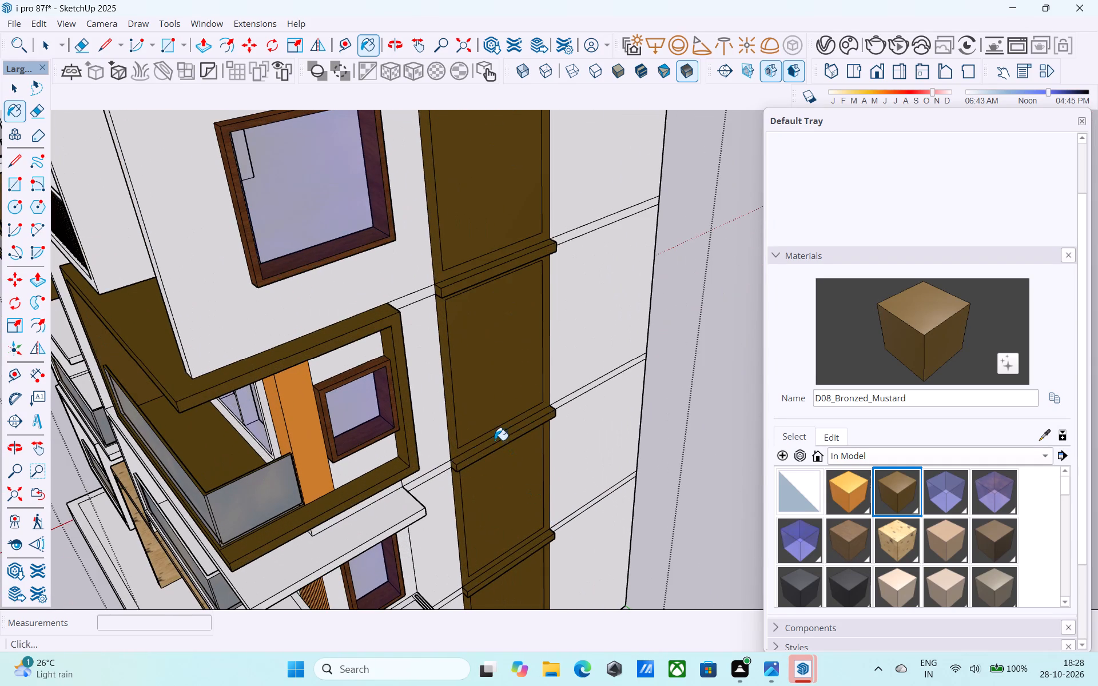
Erase the stray parallel lines at the side end of the first-floor balcony slab, below the wood-framed window.
scroll(495, 440, "down", 10)
middle_click_drag(496, 451, 548, 371)
scroll(548, 369, "up", 13)
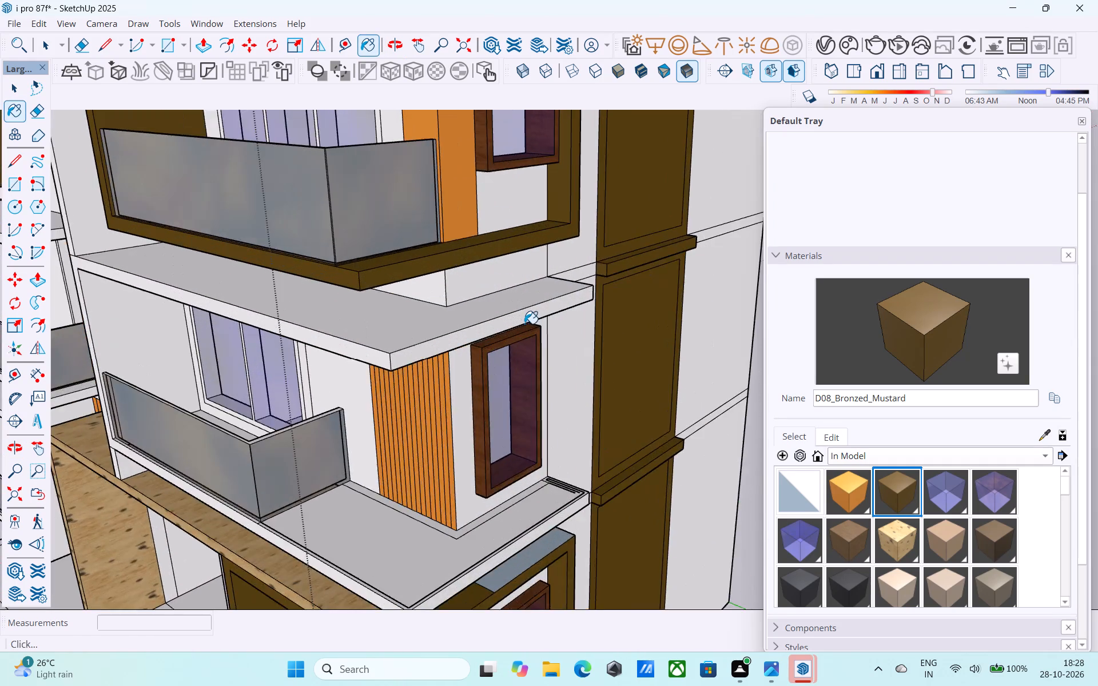
scroll(524, 324, "down", 5)
middle_click_drag(505, 395, 525, 282)
scroll(513, 316, "down", 4)
middle_click_drag(504, 337, 615, 482)
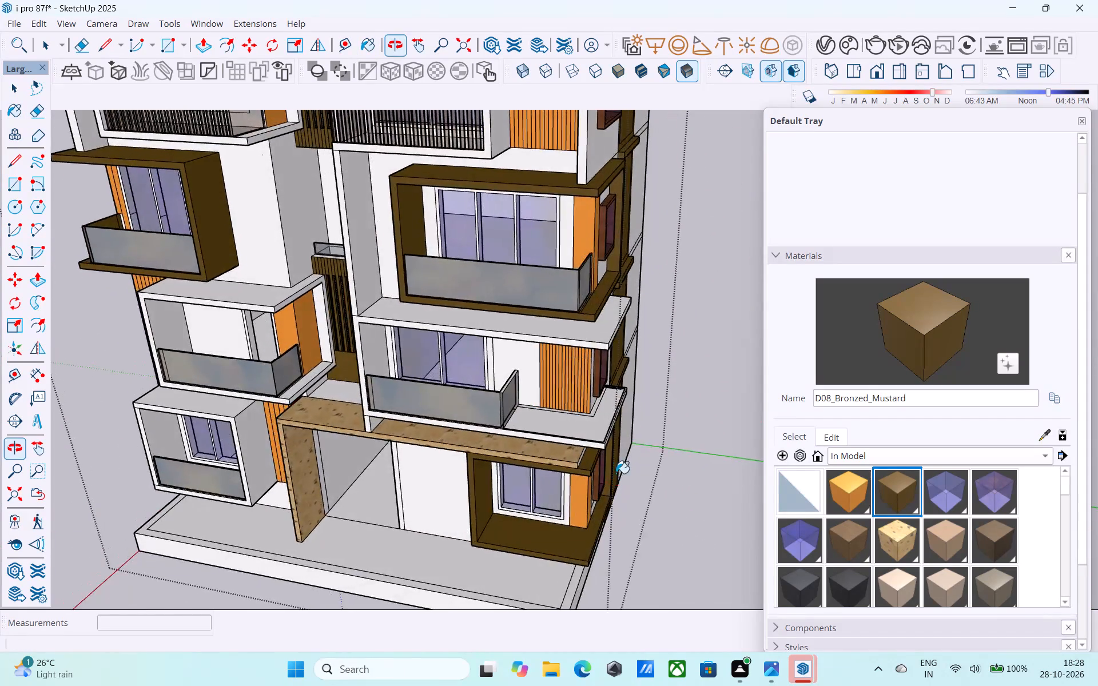
scroll(616, 445, "up", 13)
middle_click_drag(630, 393, 327, 456)
scroll(365, 416, "down", 5)
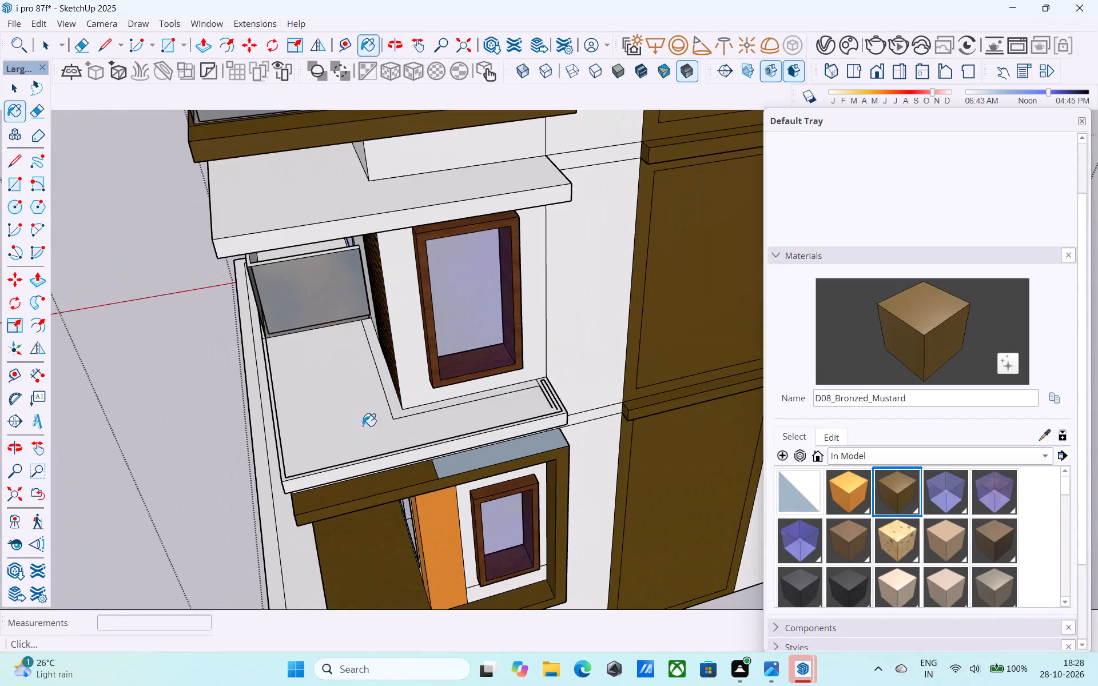
scroll(522, 399, "up", 13)
key("e")
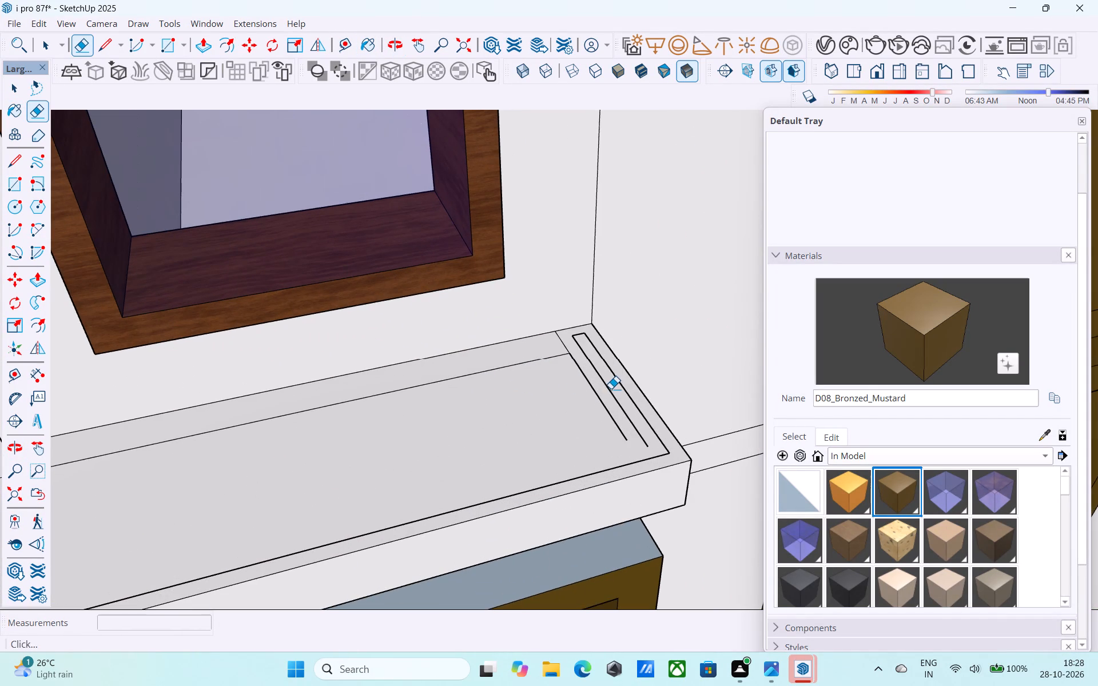
left_click_drag(613, 385, 587, 398)
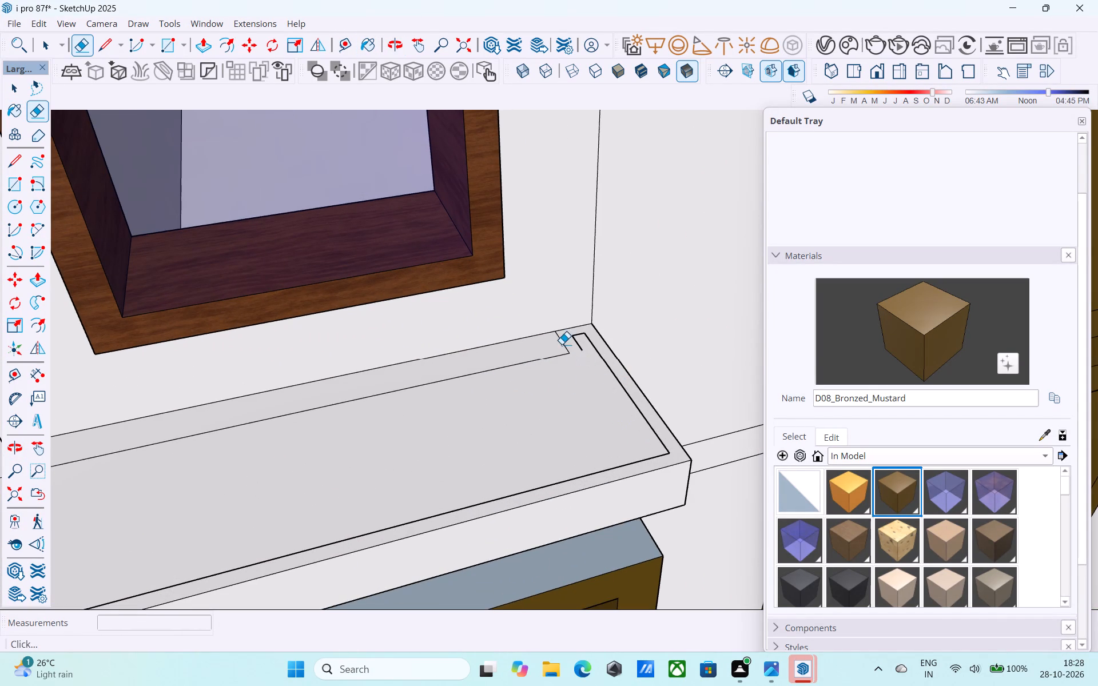
left_click(561, 344)
left_click(573, 341)
Draw a 3" line joining the balcony slab's open inner edge to its end edge near the wall corner.
scroll(585, 389, "down", 1)
middle_click_drag(585, 389, 566, 389)
scroll(566, 389, "down", 1)
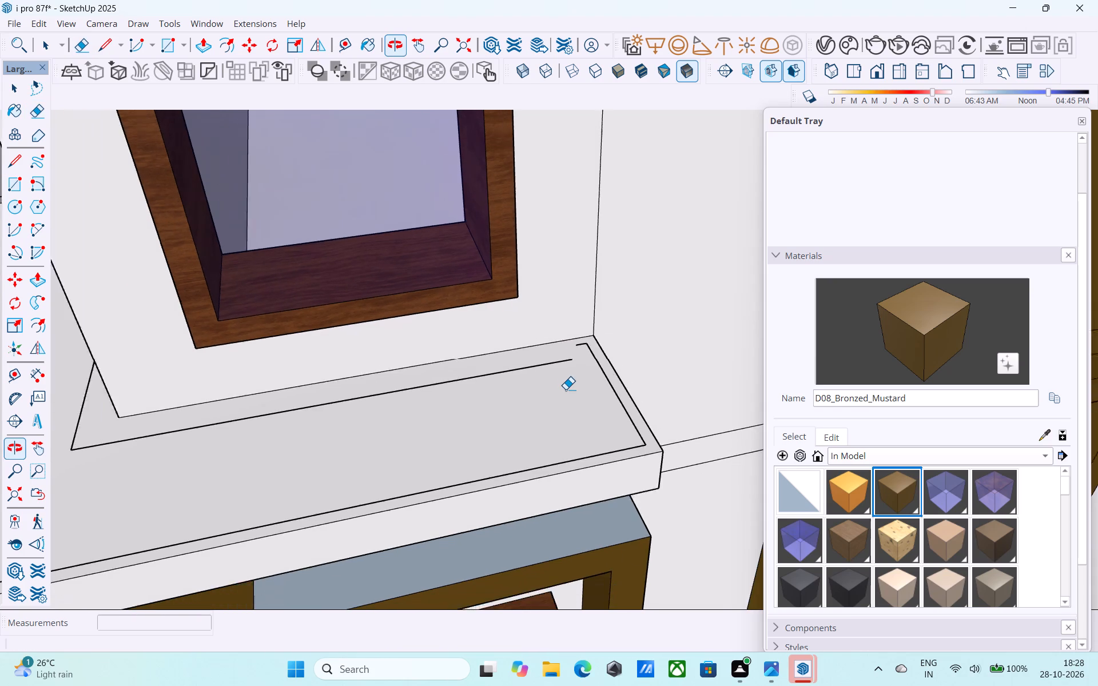
scroll(566, 389, "down", 2)
middle_click(566, 389)
scroll(559, 360, "up", 4)
key("l")
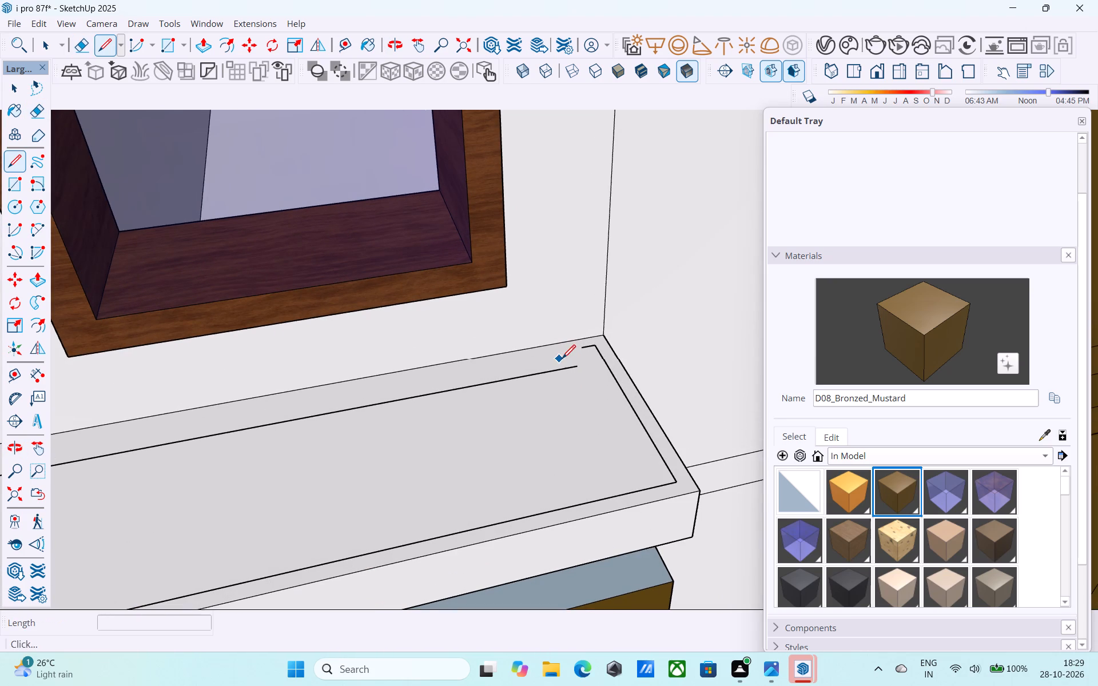
left_click(577, 371)
left_click(603, 361)
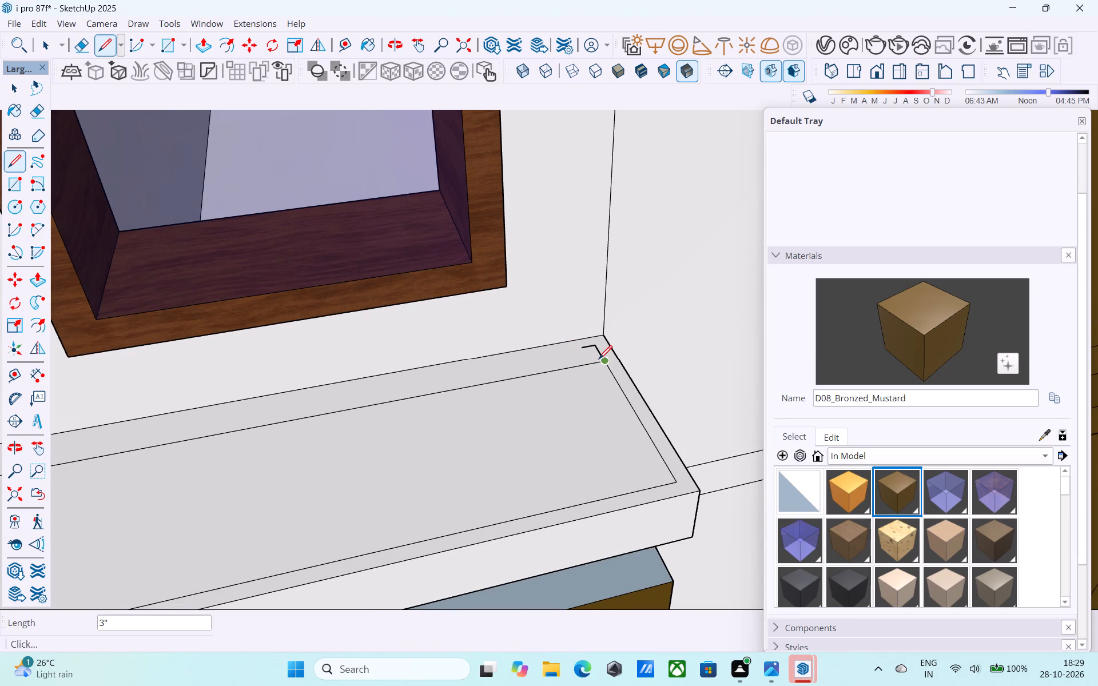
Erase the leftover edge stub beside the wall corner on the first-floor balcony slab.
key("e")
left_click(599, 358)
left_click_drag(598, 346, 588, 342)
key("space")
scroll(589, 340, "down", 4)
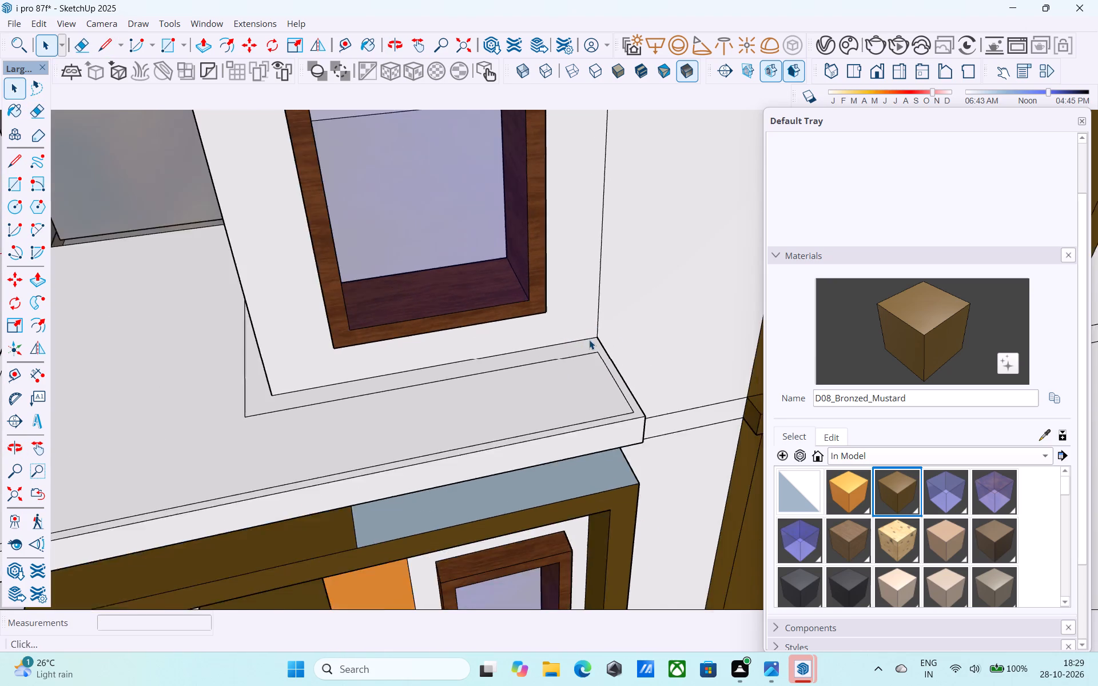
Erase the inner slab lines running parallel to the wall below the wood-framed window and along the slatted orange panel.
scroll(589, 340, "down", 6)
middle_click_drag(531, 377, 632, 368)
key("e")
scroll(383, 416, "up", 5)
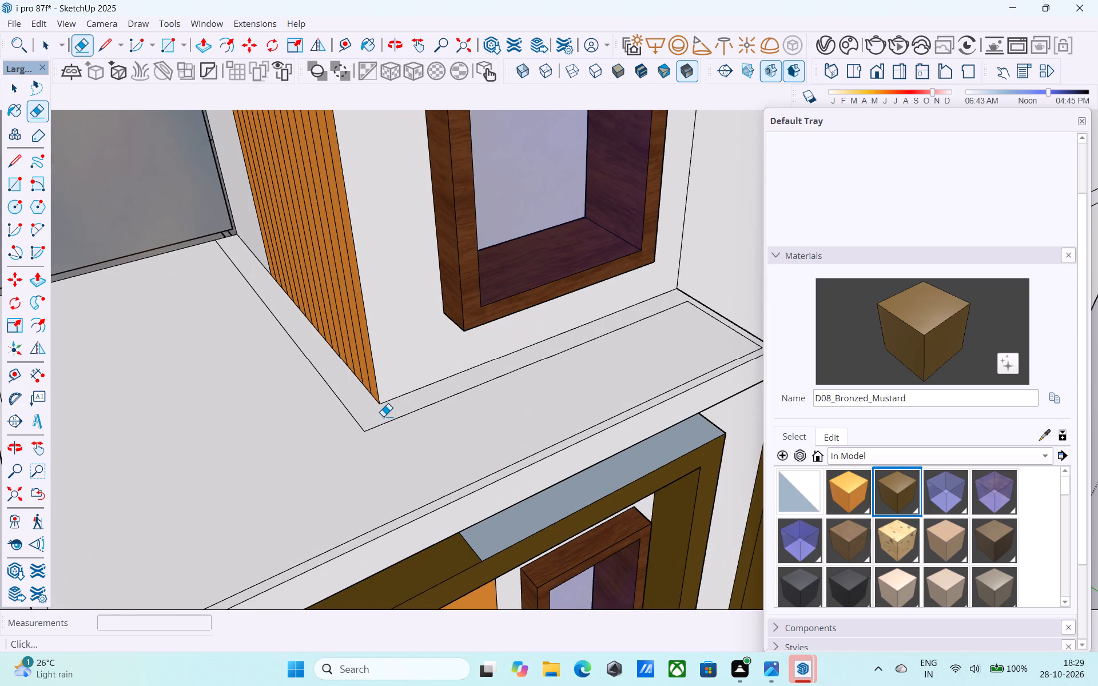
left_click_drag(381, 416, 352, 430)
left_click_drag(350, 429, 389, 429)
scroll(391, 430, "down", 6)
key("space")
Erase the short stub left at the end of the slab's inner edge near the wall corner.
scroll(570, 349, "up", 3)
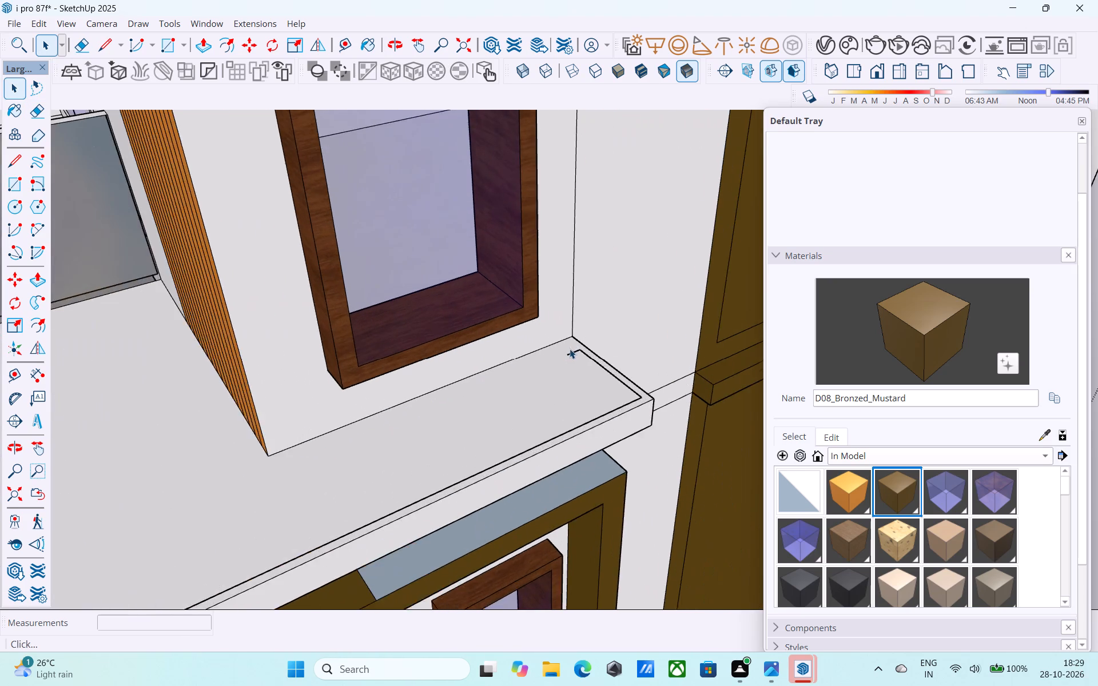
scroll(570, 349, "up", 7)
key("l")
left_click(594, 357)
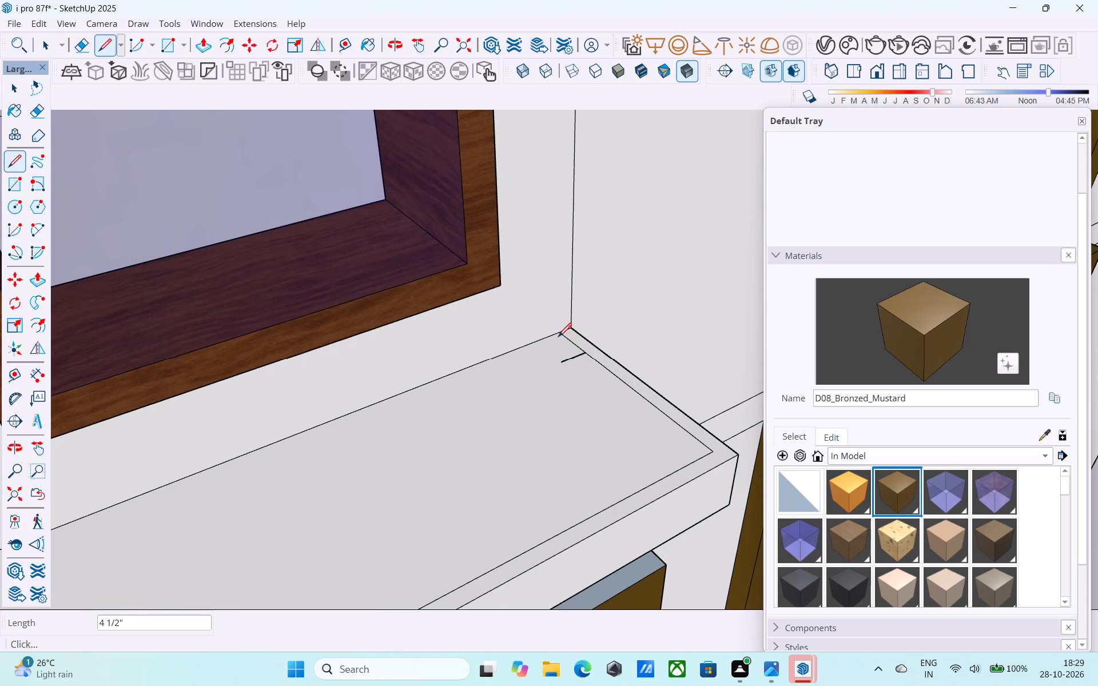
left_click(558, 338)
key("e")
left_click_drag(566, 340, 575, 376)
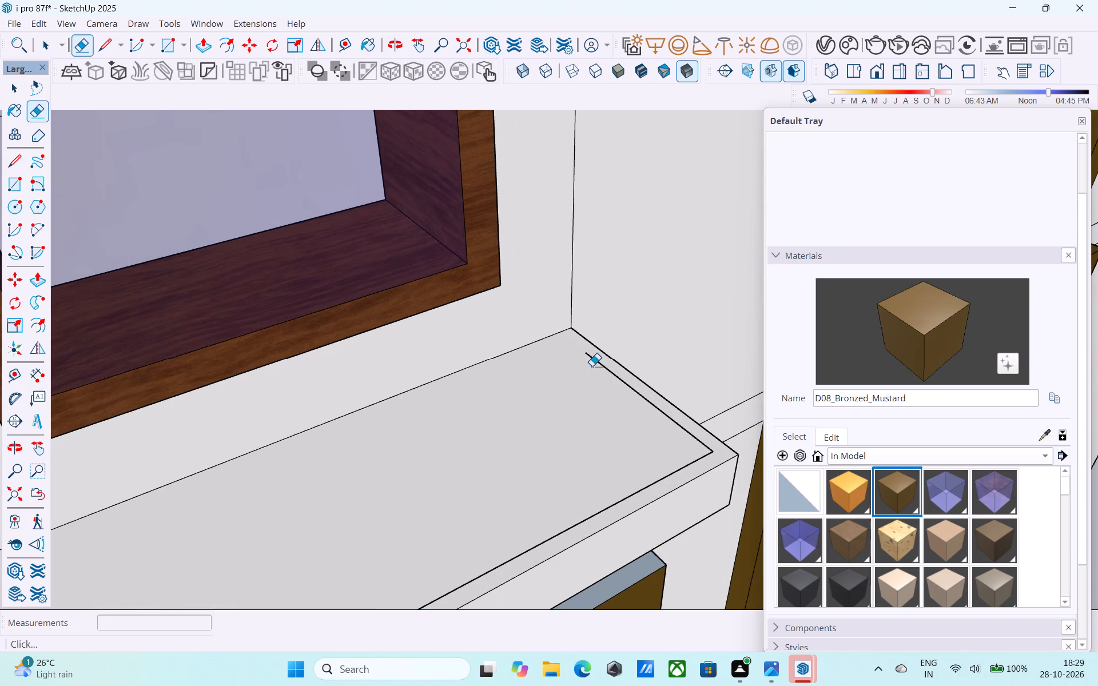
Draw a line joining the open end of the slab's inner edge to the wall base edge near the corner.
key("l")
left_click(586, 354)
left_click(559, 332)
key("space")
scroll(561, 333, "down", 6)
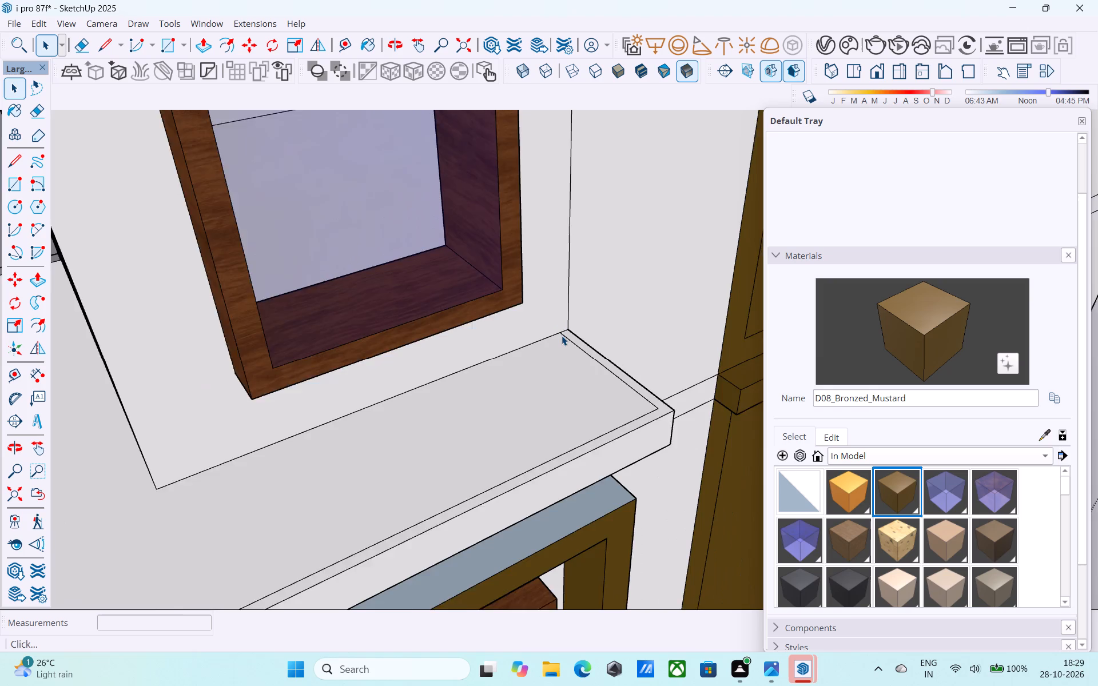
Save the model.
scroll(562, 337, "down", 4)
key("ctrl+s")
Examine the whole building's front and side facades, checking the balconies, slabs and panels from several angles.
scroll(562, 341, "down", 6)
middle_click_drag(533, 385, 536, 360)
scroll(535, 357, "down", 5)
middle_click_drag(466, 423, 481, 401)
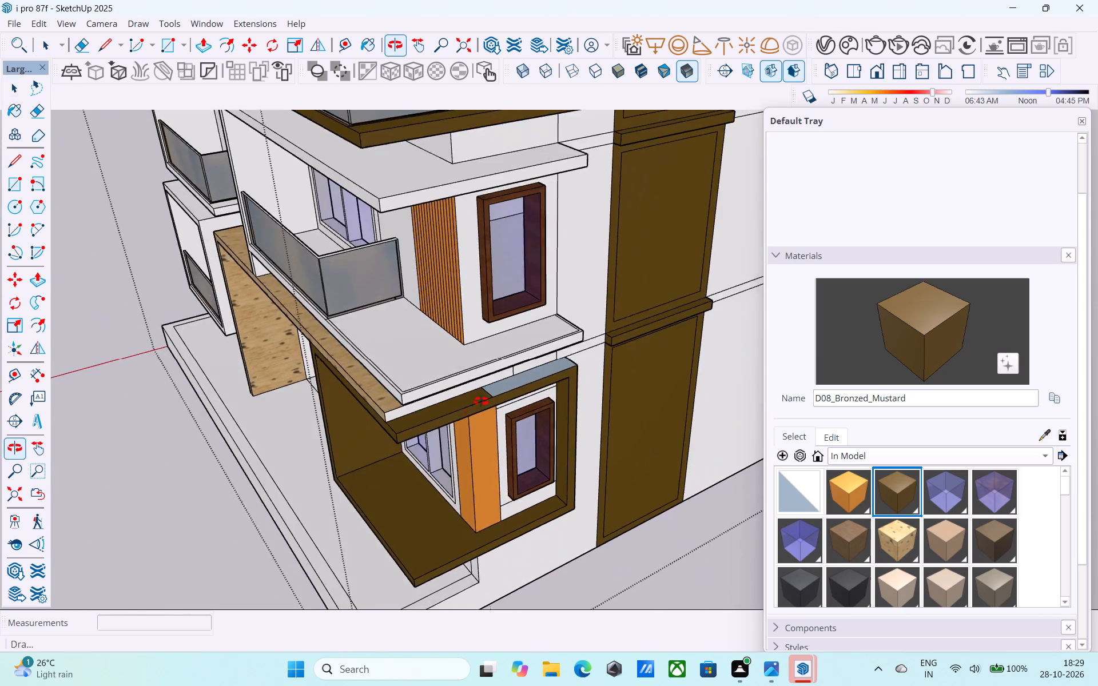
middle_click_drag(481, 401, 493, 384)
scroll(492, 384, "down", 5)
middle_click_drag(445, 468, 486, 405)
scroll(398, 430, "down", 4)
middle_click_drag(345, 500, 491, 514)
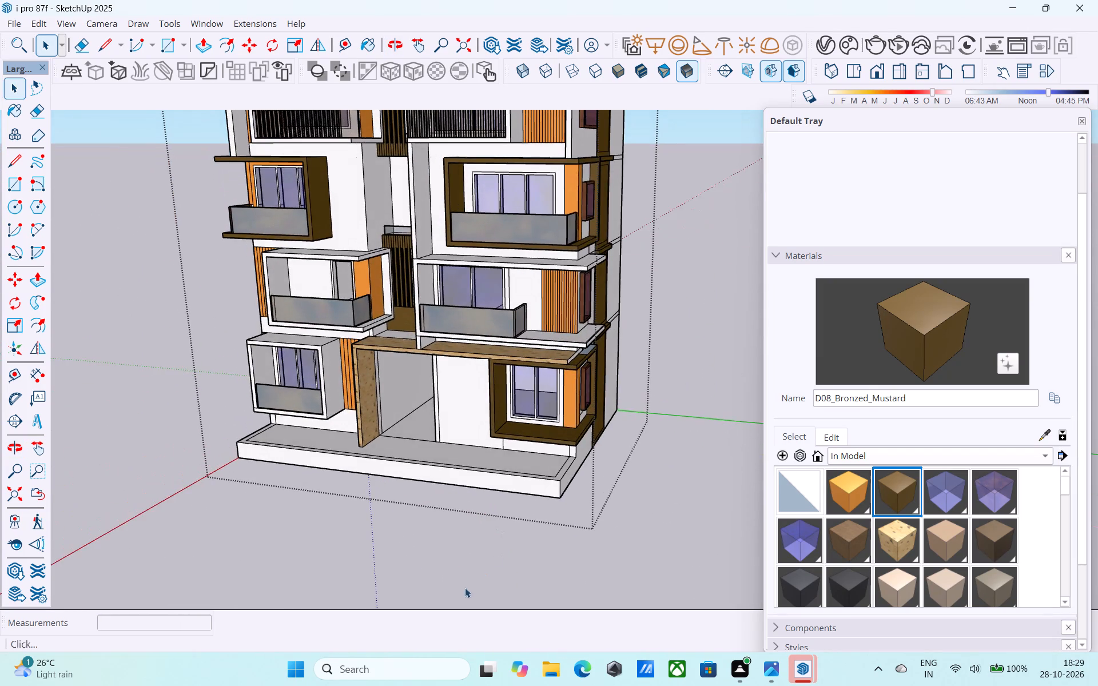
middle_click_drag(461, 583, 457, 550)
scroll(442, 500, "down", 5)
middle_click_drag(440, 523, 501, 528)
scroll(480, 505, "down", 5)
middle_click_drag(480, 522, 365, 519)
scroll(389, 499, "down", 3)
middle_click_drag(444, 468, 474, 424)
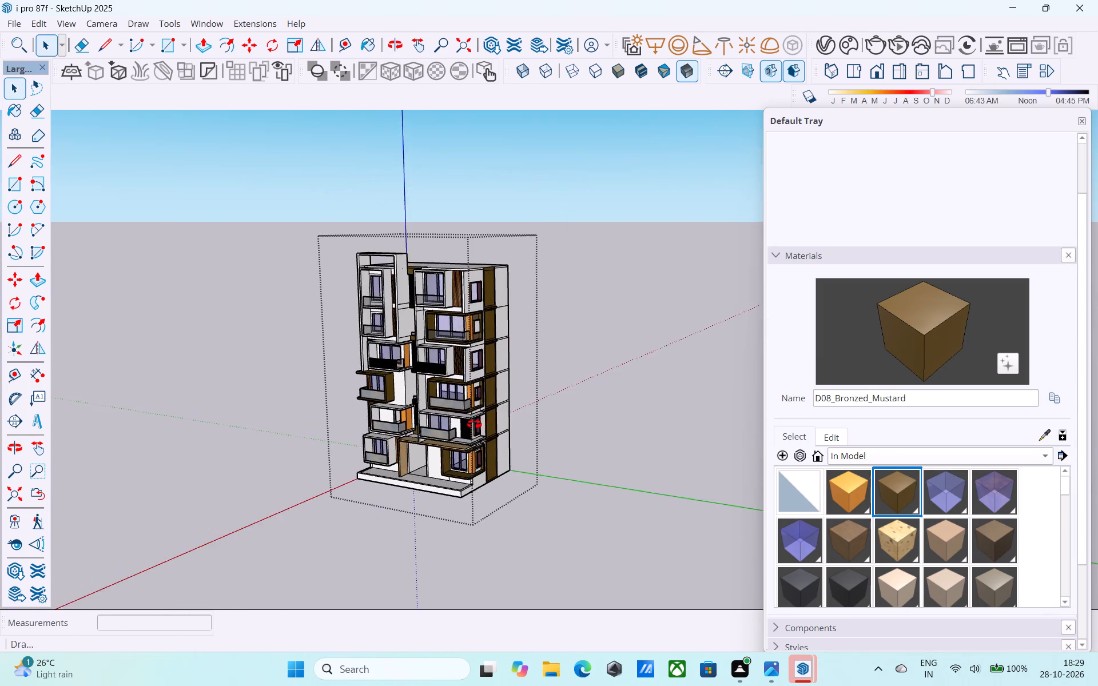
middle_click_drag(474, 424, 527, 358)
scroll(566, 177, "up", 5)
middle_click_drag(424, 345, 495, 479)
scroll(429, 337, "down", 5)
scroll(475, 445, "up", 2)
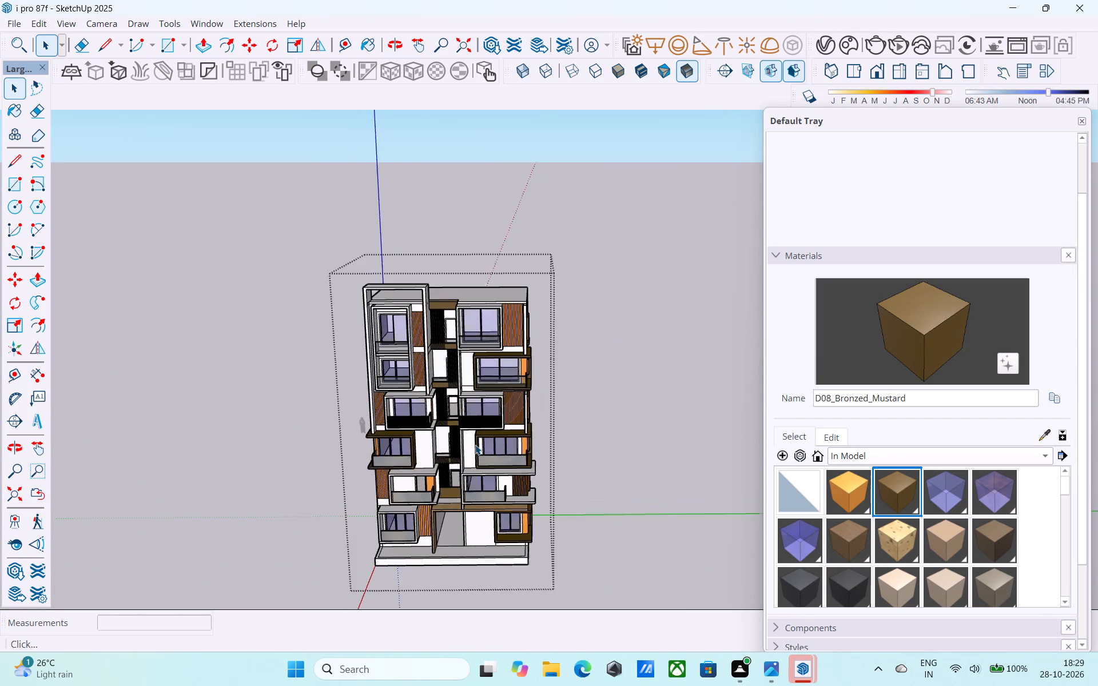
scroll(475, 445, "up", 2)
middle_click_drag(466, 468, 404, 423)
scroll(400, 420, "up", 1)
scroll(361, 356, "down", 3)
middle_click(389, 432)
scroll(389, 432, "up", 5)
middle_click_drag(441, 478, 392, 428)
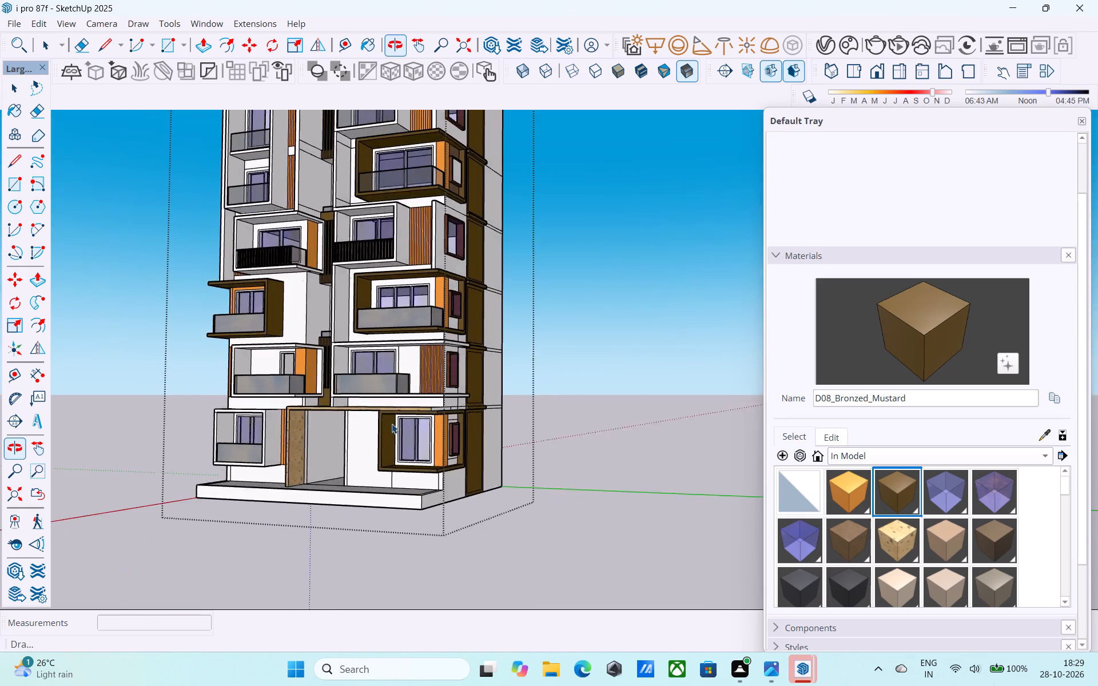
scroll(391, 423, "down", 4)
middle_click_drag(397, 433, 646, 500)
scroll(368, 427, "down", 8)
middle_click_drag(545, 412, 421, 394)
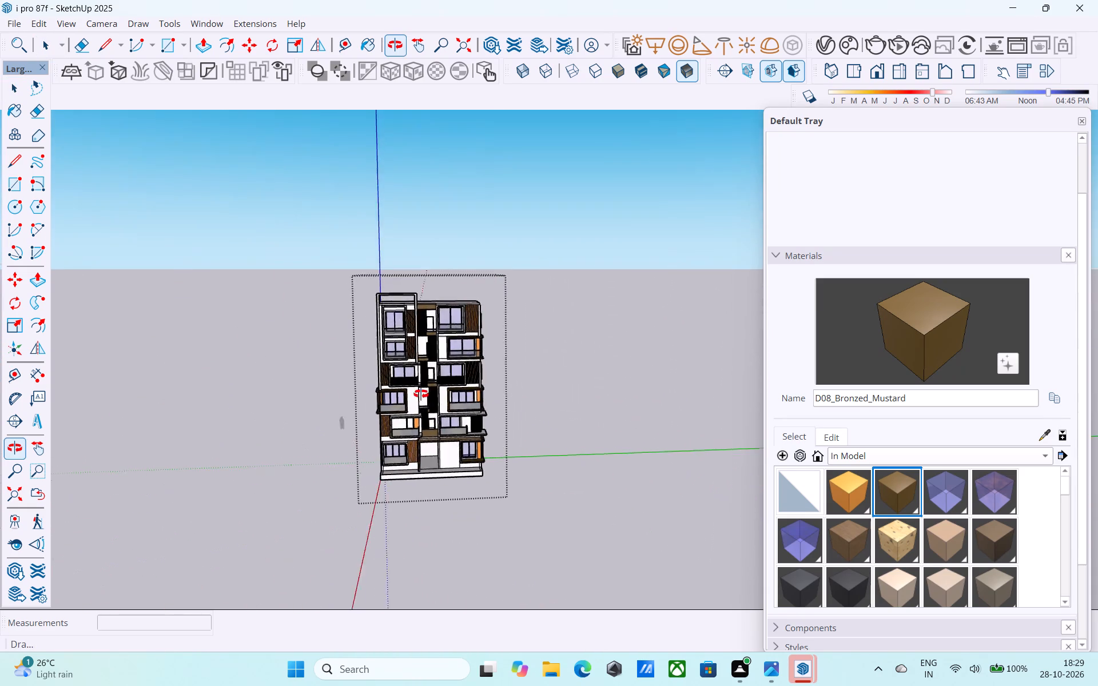
middle_click_drag(421, 394, 306, 389)
scroll(391, 373, "up", 5)
scroll(455, 412, "up", 4)
middle_click_drag(446, 423, 458, 417)
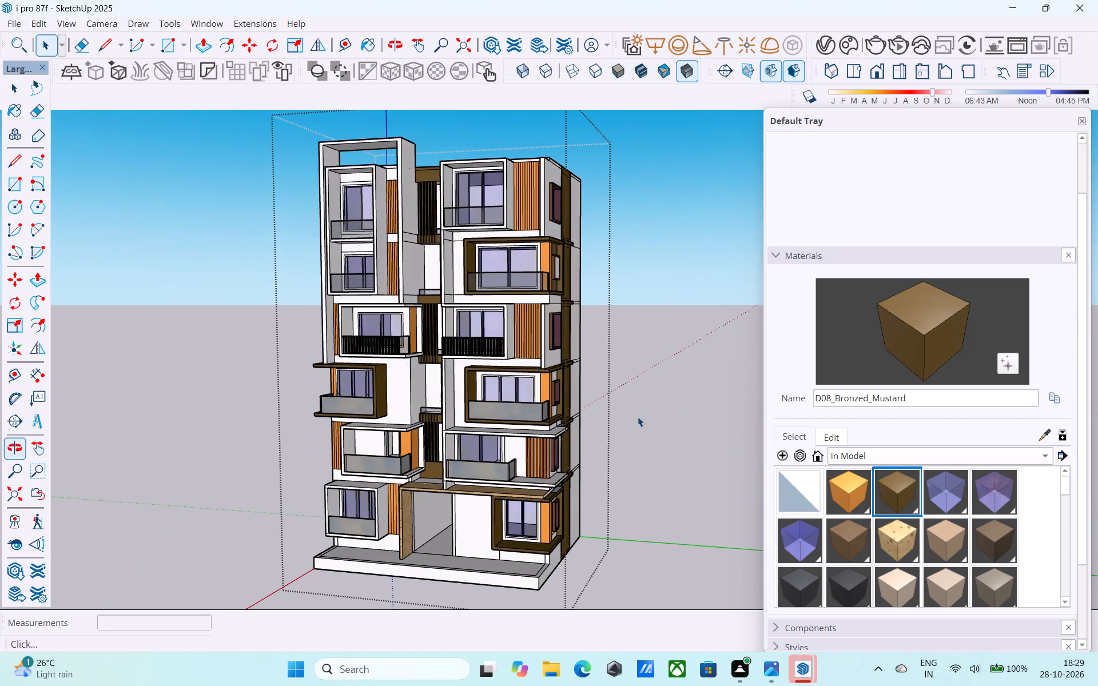
left_click(662, 403)
scroll(590, 436, "down", 4)
middle_click_drag(573, 435, 550, 468)
scroll(505, 441, "up", 5)
middle_click_drag(444, 401, 439, 393)
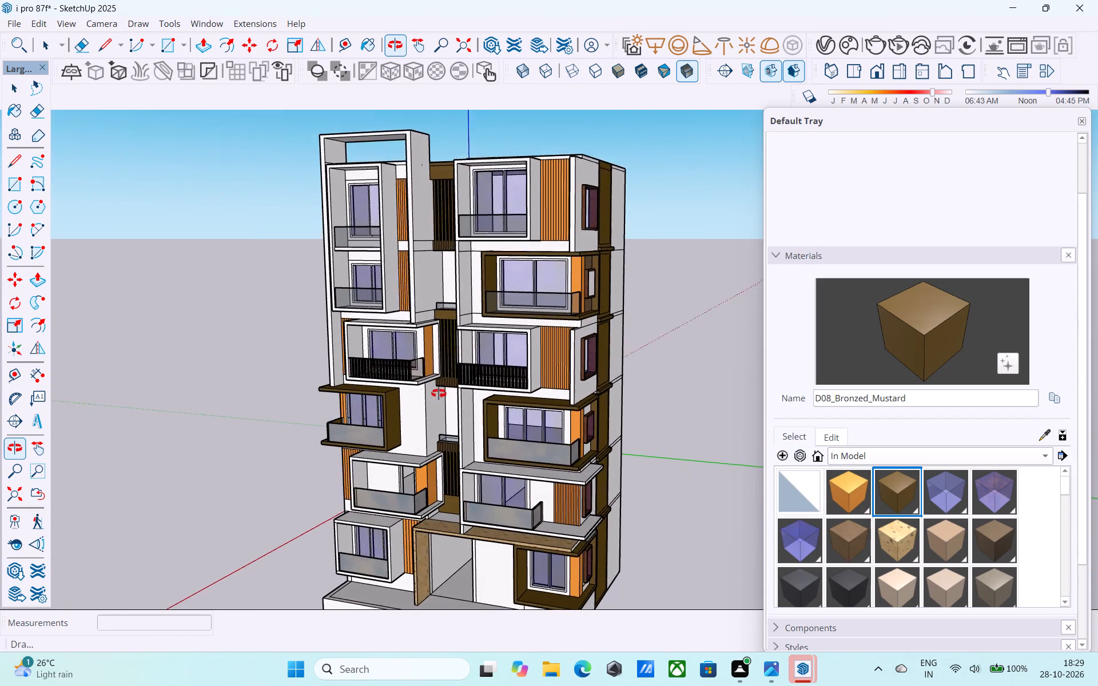
middle_click_drag(439, 393, 441, 389)
scroll(435, 381, "up", 1)
middle_click_drag(435, 381, 437, 362)
Save the model.
key("ctrl+s")
Open the building group and place a horizontal guide 3' above the base edge of the side wall.
scroll(435, 357, "down", 5)
middle_click_drag(435, 357, 264, 374)
middle_click_drag(399, 440, 325, 488)
scroll(363, 398, "up", 5)
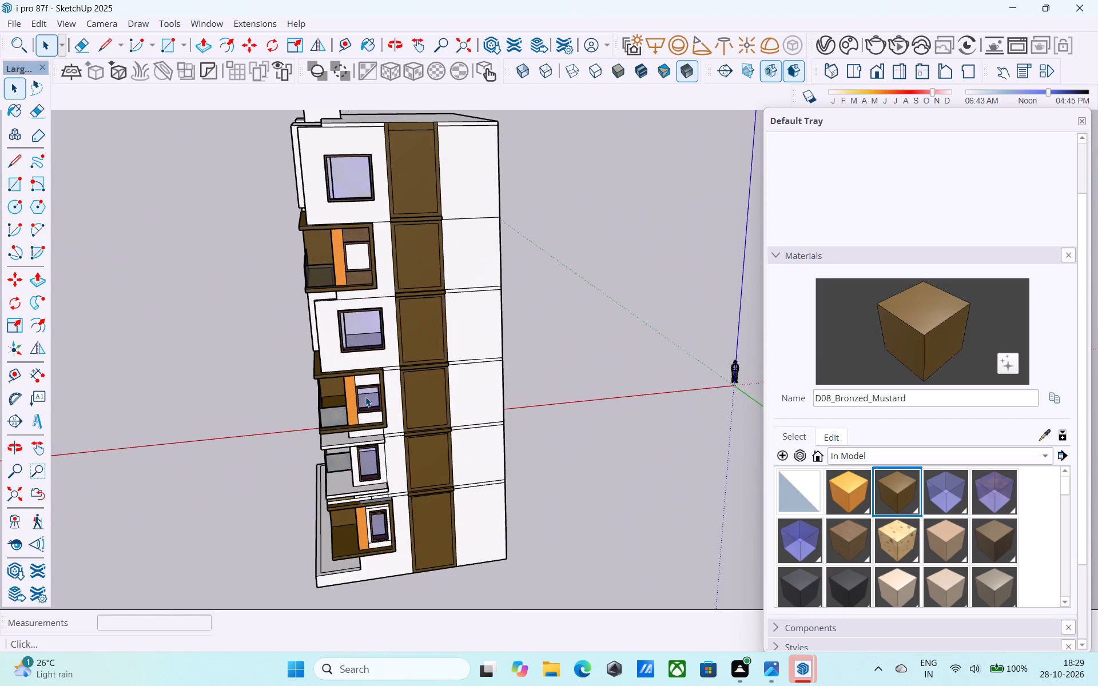
middle_click_drag(446, 480, 363, 389, "shift")
scroll(397, 445, "up", 5)
middle_click_drag(389, 456, 384, 464)
key("t")
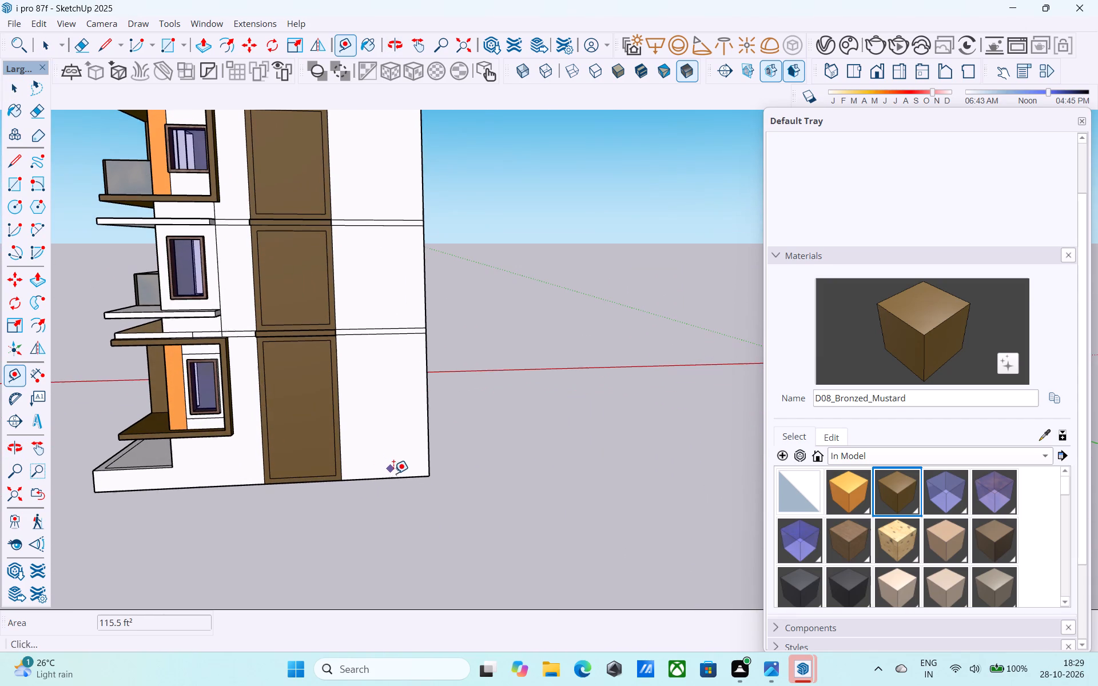
key("space")
double_click(395, 474)
scroll(395, 475, "up", 5)
key("t")
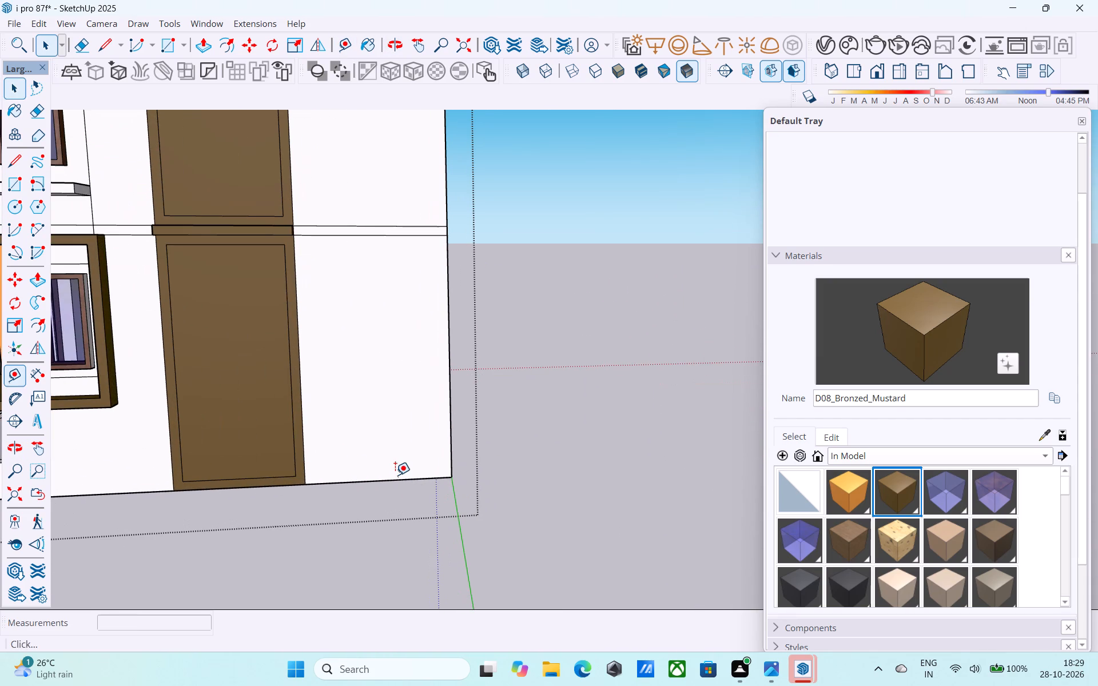
left_click(399, 482)
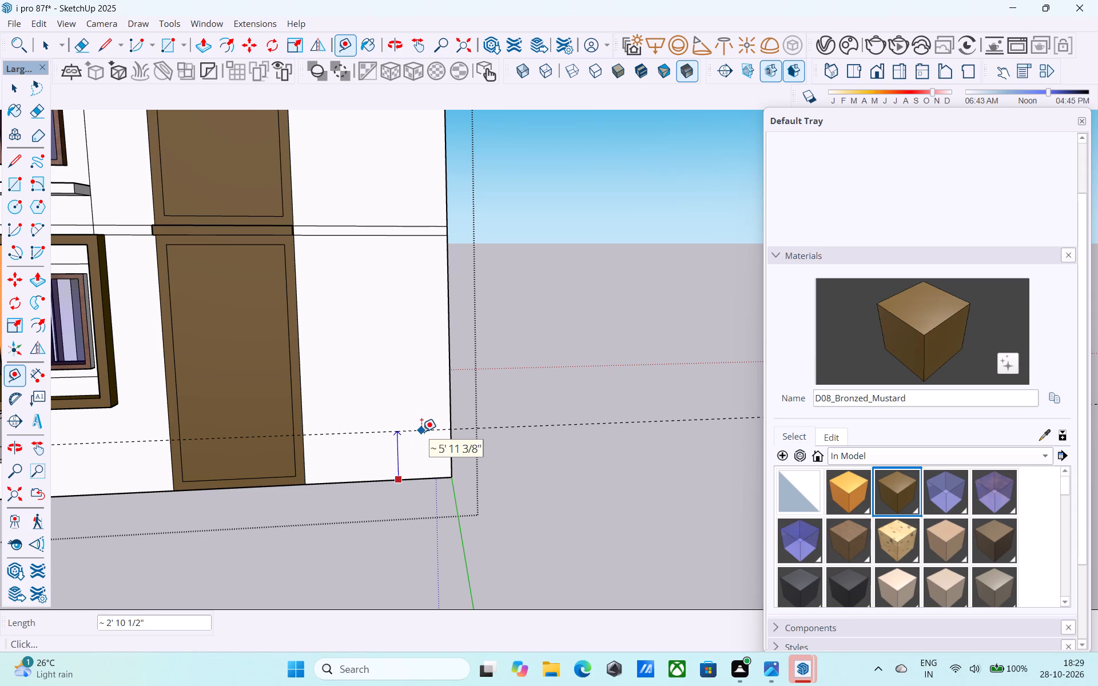
type("3'")
key("Return")
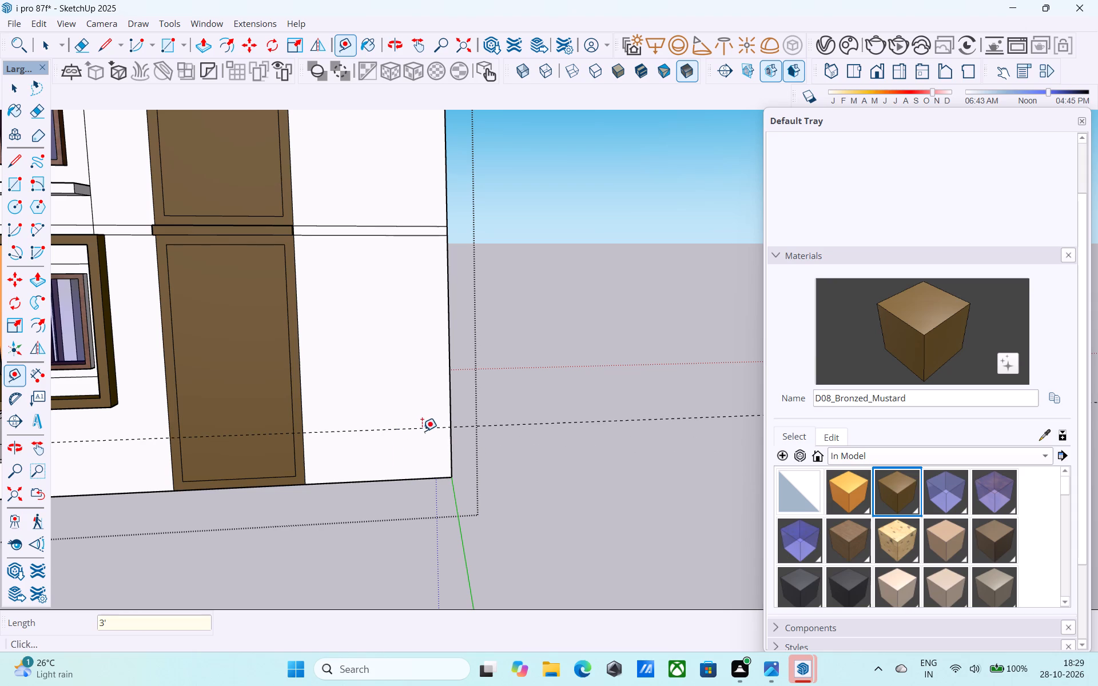
Place a vertical guide from the side wall's rear corner edge, trying 2' before settling on 1'.
middle_click_drag(419, 431, 378, 451)
scroll(388, 444, "up", 1)
left_click(398, 418)
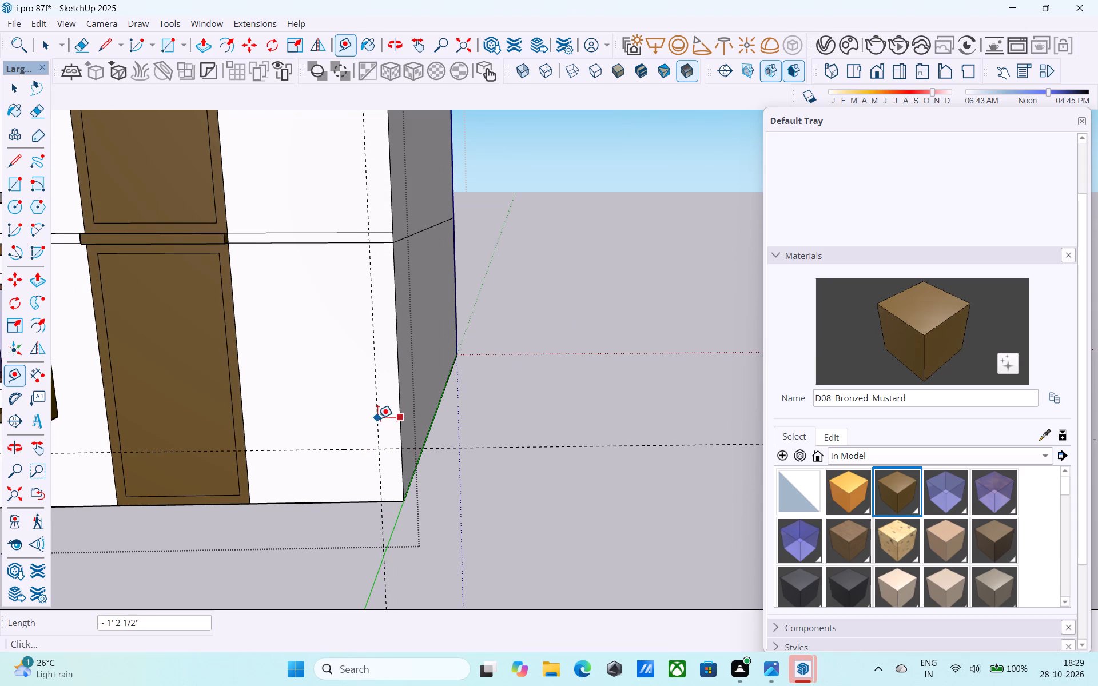
type("1'")
key("Return")
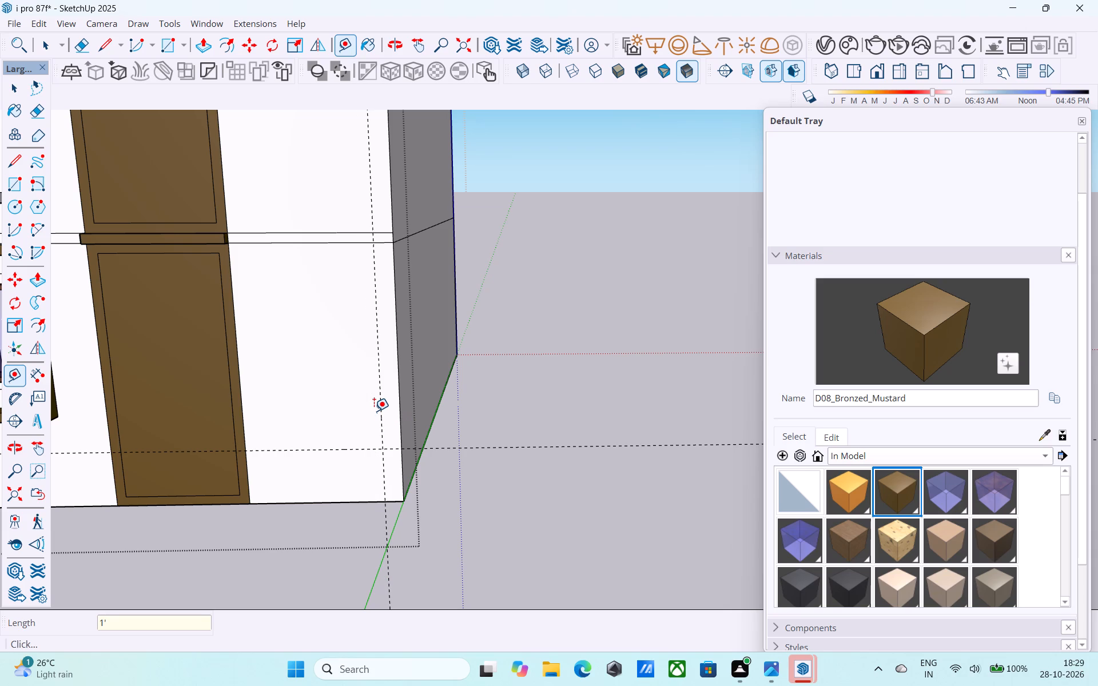
type("2'")
key("Return")
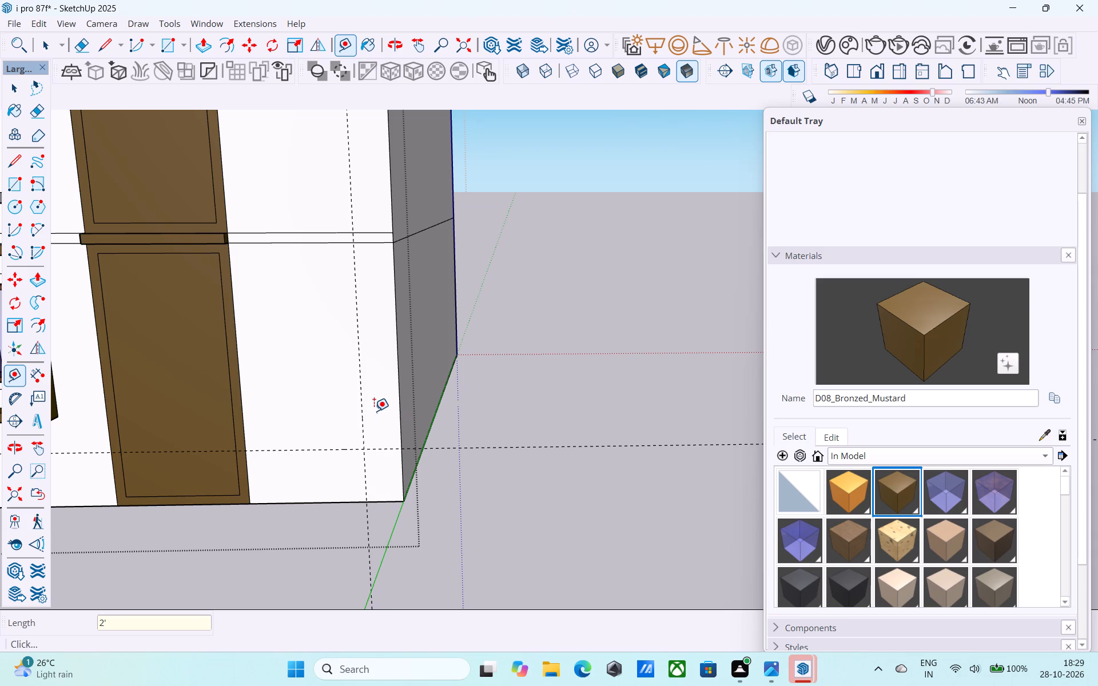
type("1'")
key("Return")
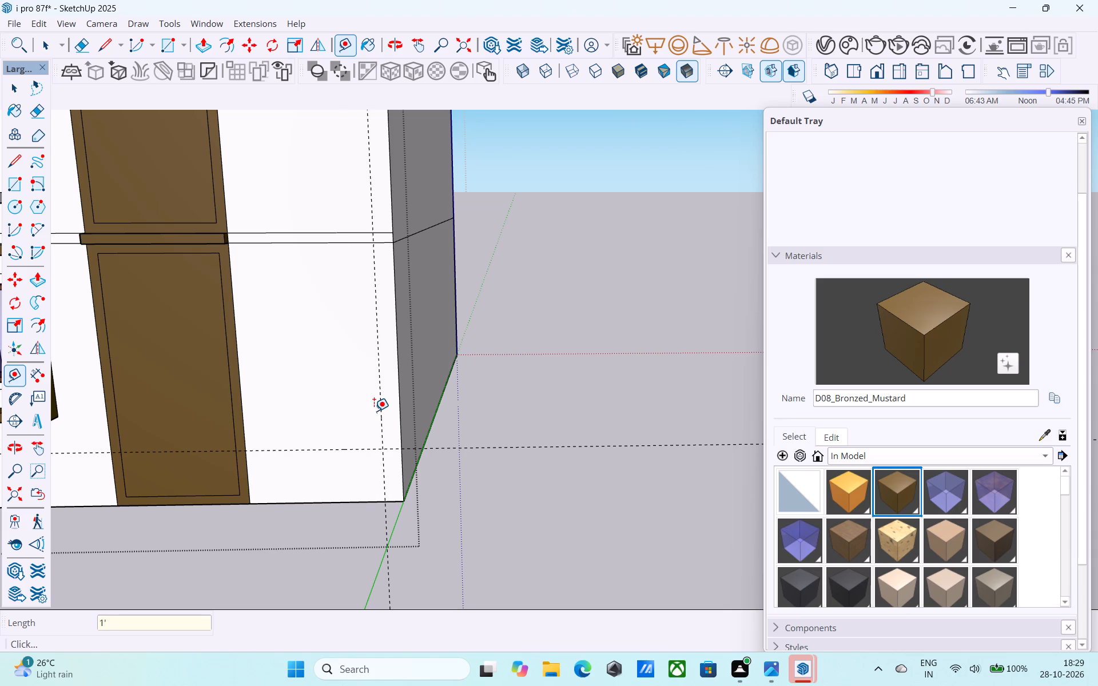
Draw a 6' by 6' rectangle on the ground-floor side wall, starting at the intersection of the two guides.
key("r")
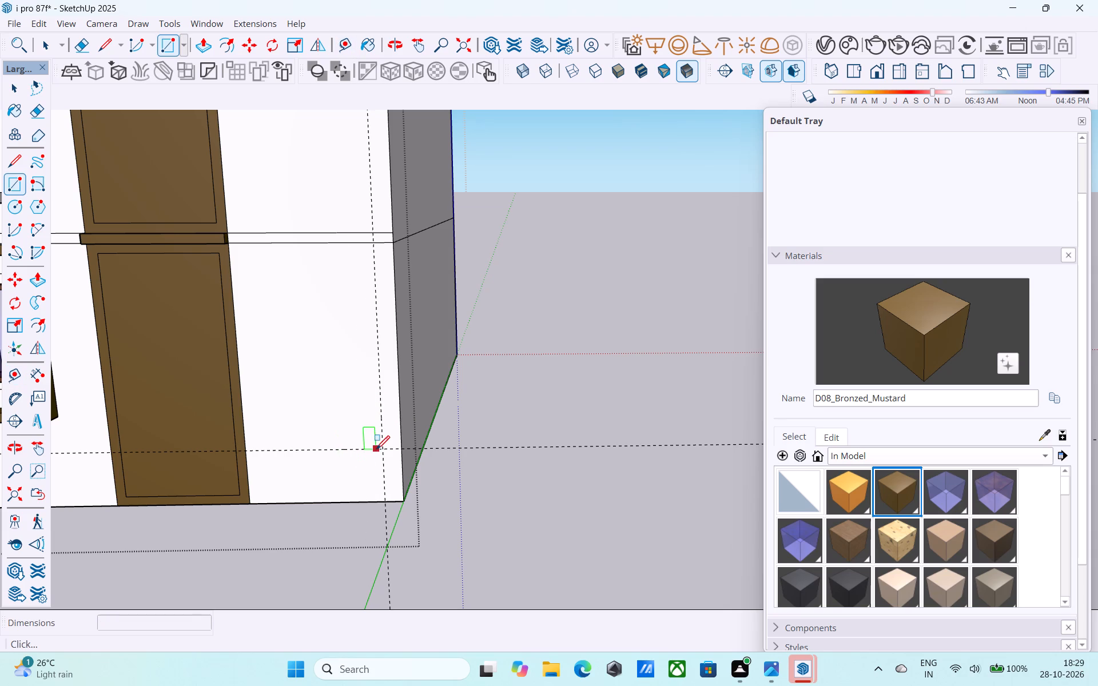
left_click(381, 451)
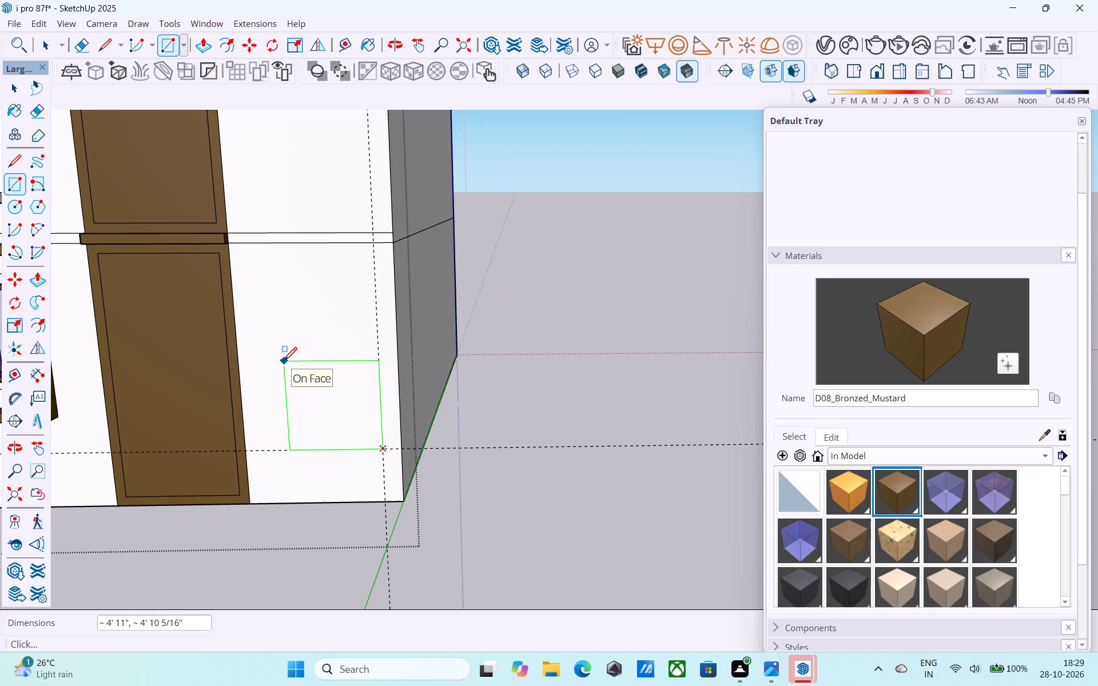
type("6',6'")
key("Return")
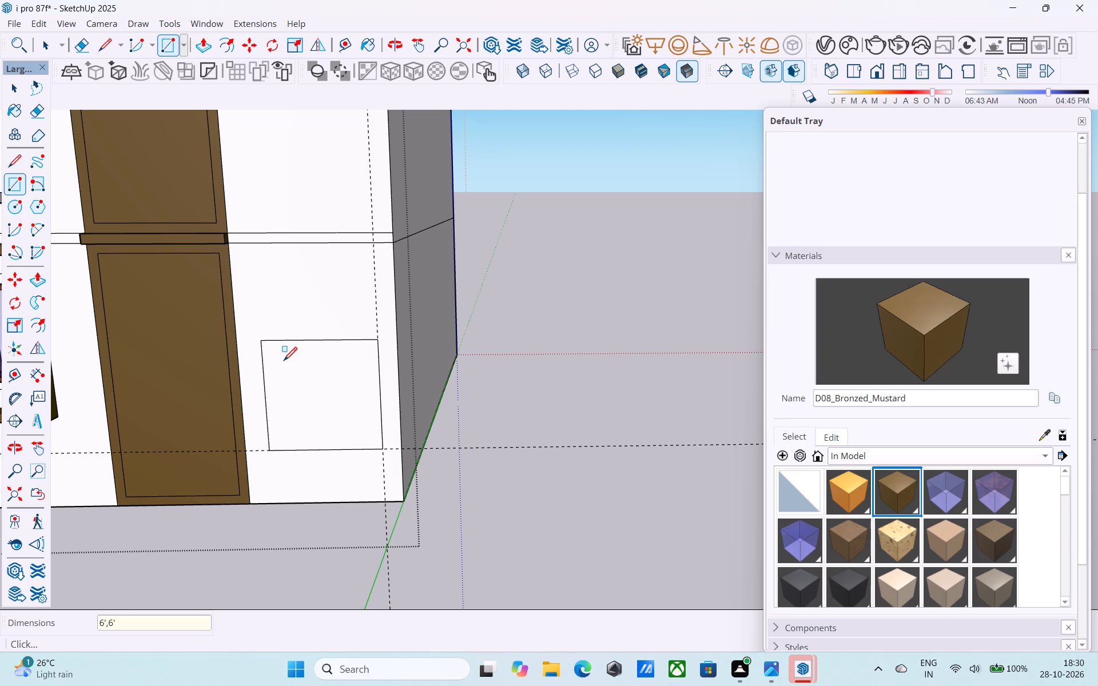
Offset the outline of the 6' square inward by 3" to form a window frame border.
scroll(285, 362, "down", 6)
middle_click_drag(297, 376, 339, 348)
key("space")
scroll(340, 350, "up", 5)
left_click(340, 350)
scroll(341, 351, "up", 2)
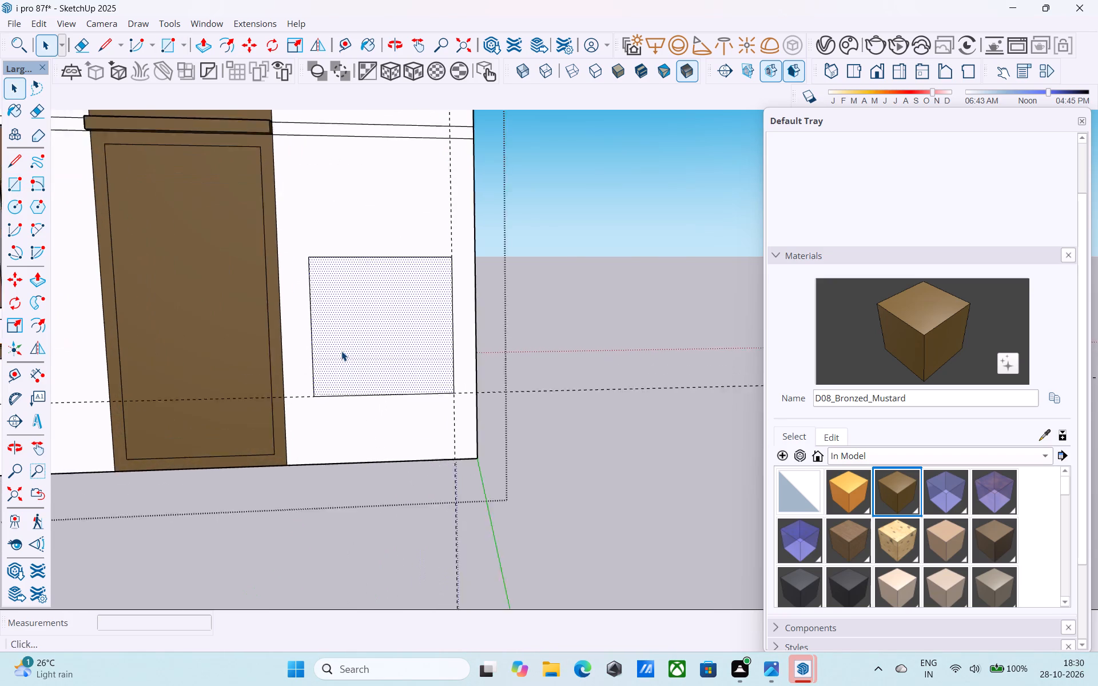
scroll(341, 351, "up", 3)
key("f")
left_click(341, 351)
key("3")
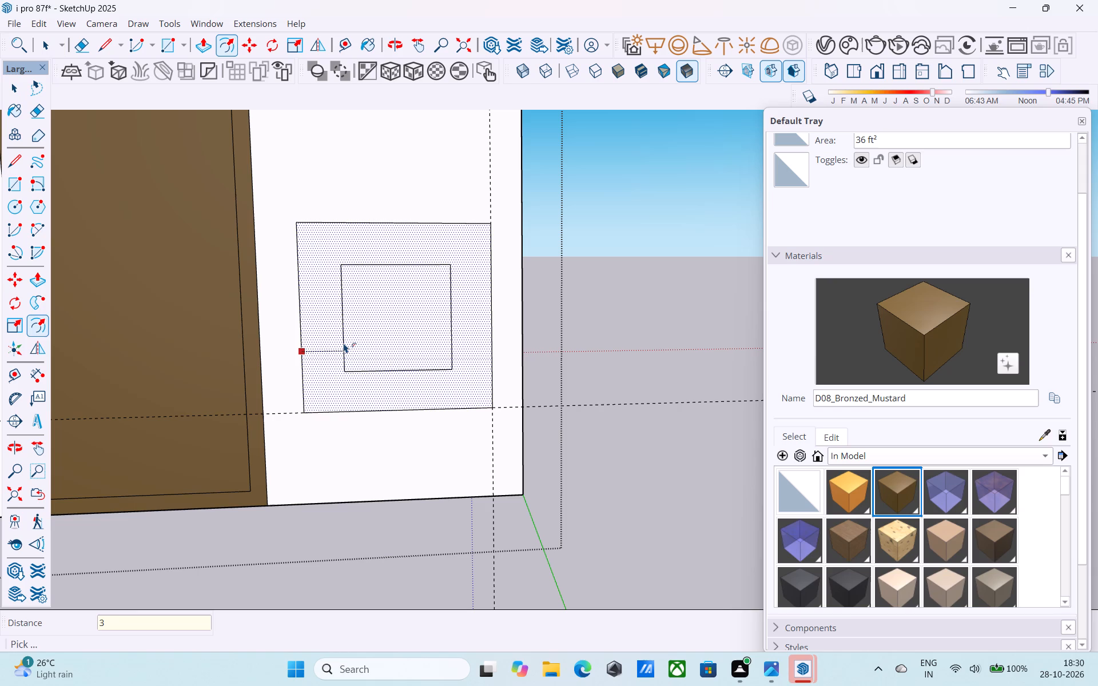
key("shift+quotedbl")
key("Return")
key("space")
Place a horizontal guide 2' above the top edge of the floor band over the ground-floor window square.
scroll(344, 343, "down", 7)
middle_click_drag(418, 406, 391, 436)
scroll(394, 442, "down", 4)
middle_click_drag(394, 443, 410, 453)
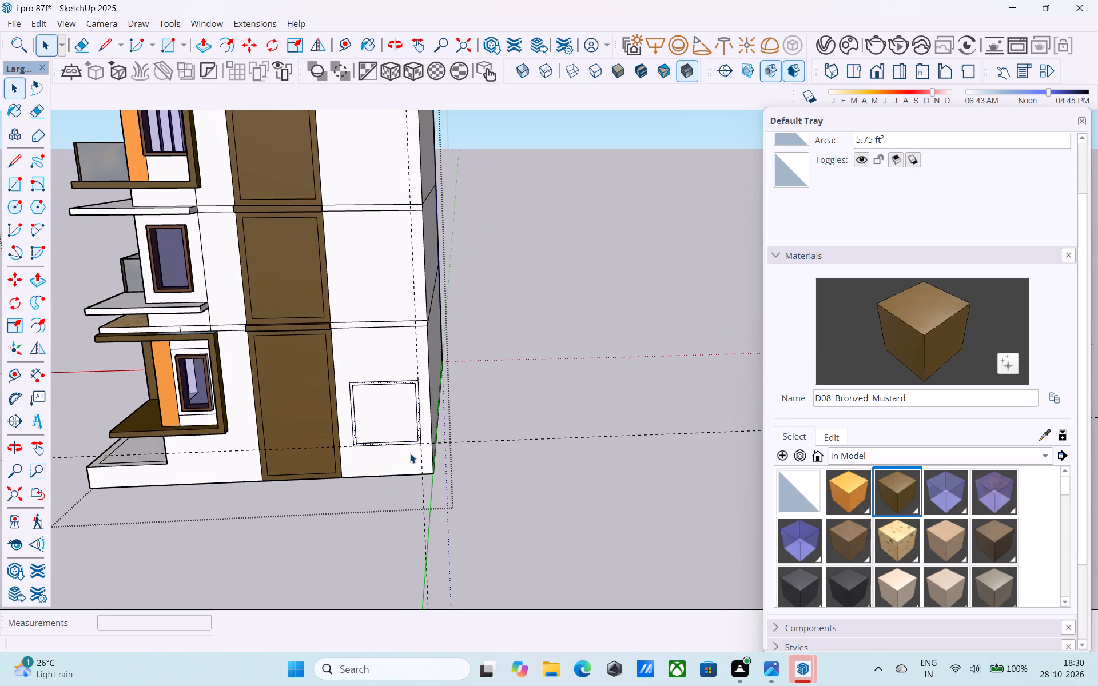
scroll(411, 453, "up", 7)
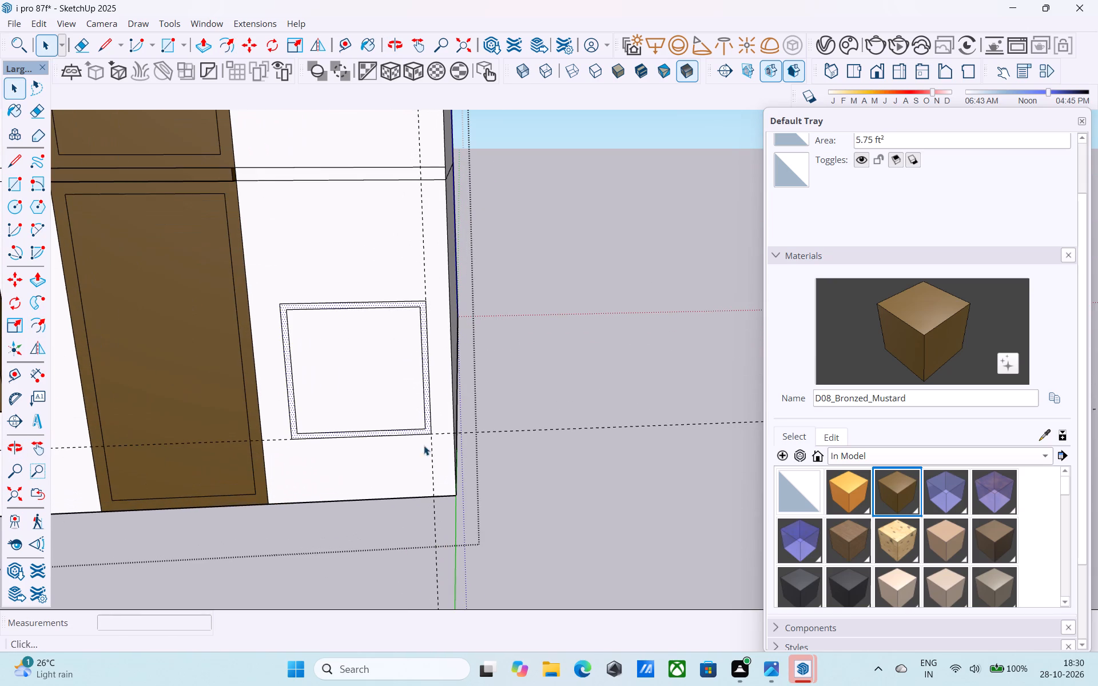
middle_click_drag(435, 437, 405, 418)
scroll(414, 422, "down", 6)
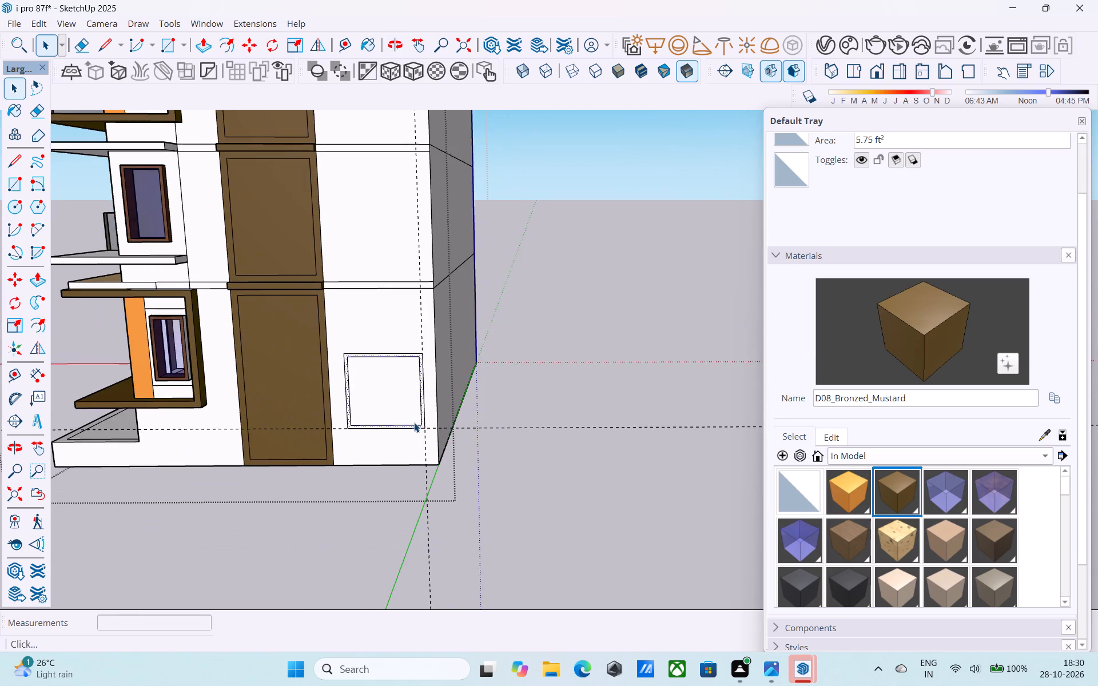
middle_click_drag(414, 422, 433, 436)
scroll(435, 324, "up", 5)
key("t")
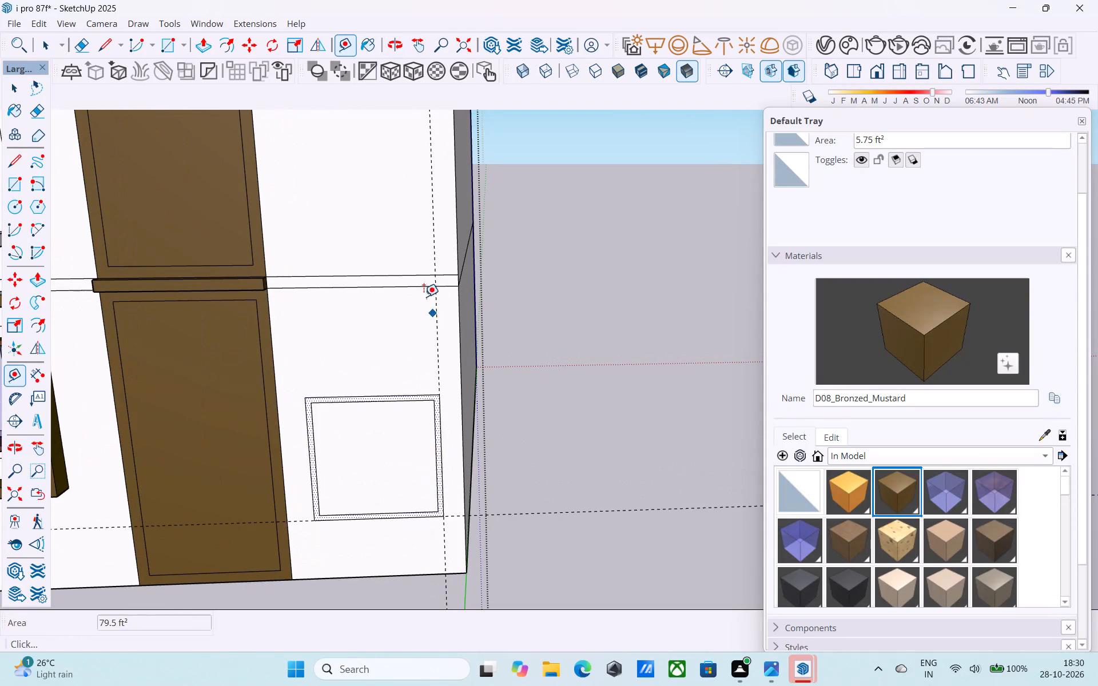
left_click(403, 270)
key("t")
scroll(407, 267, "up", 3)
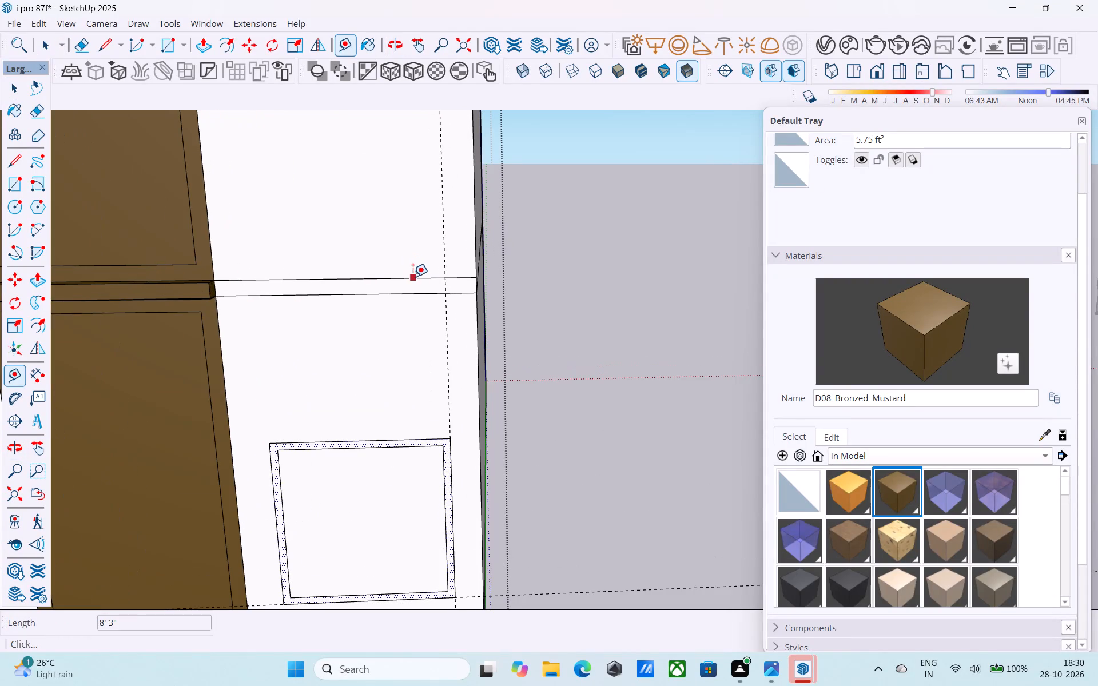
left_click(414, 278)
scroll(404, 241, "down", 4)
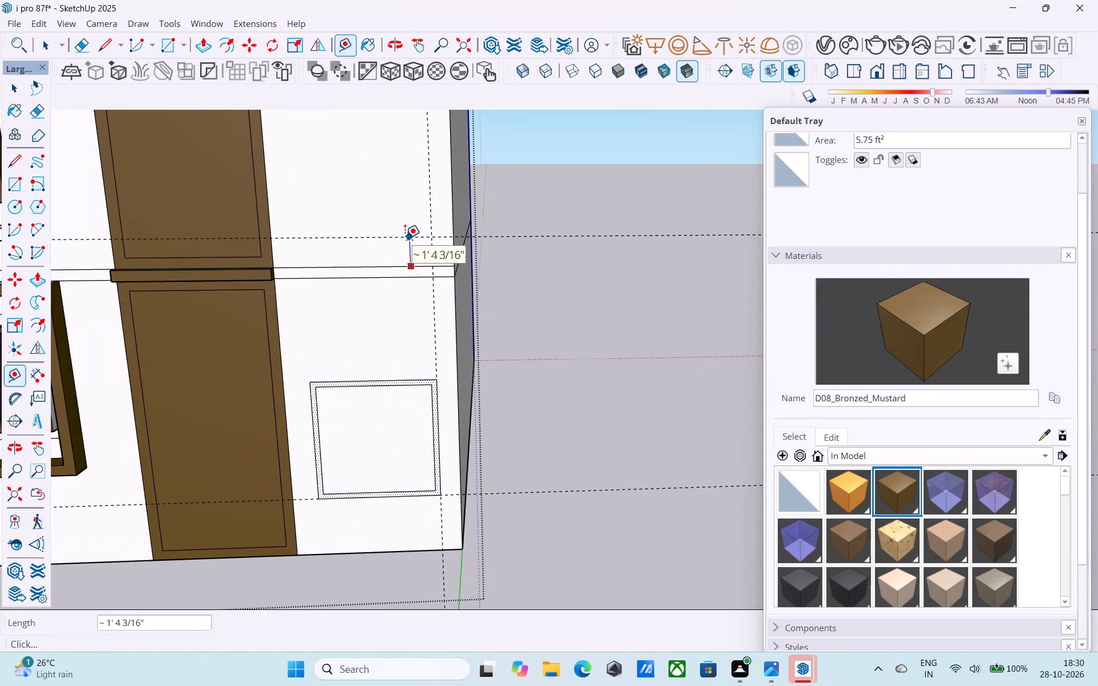
type("2'")
key("Return")
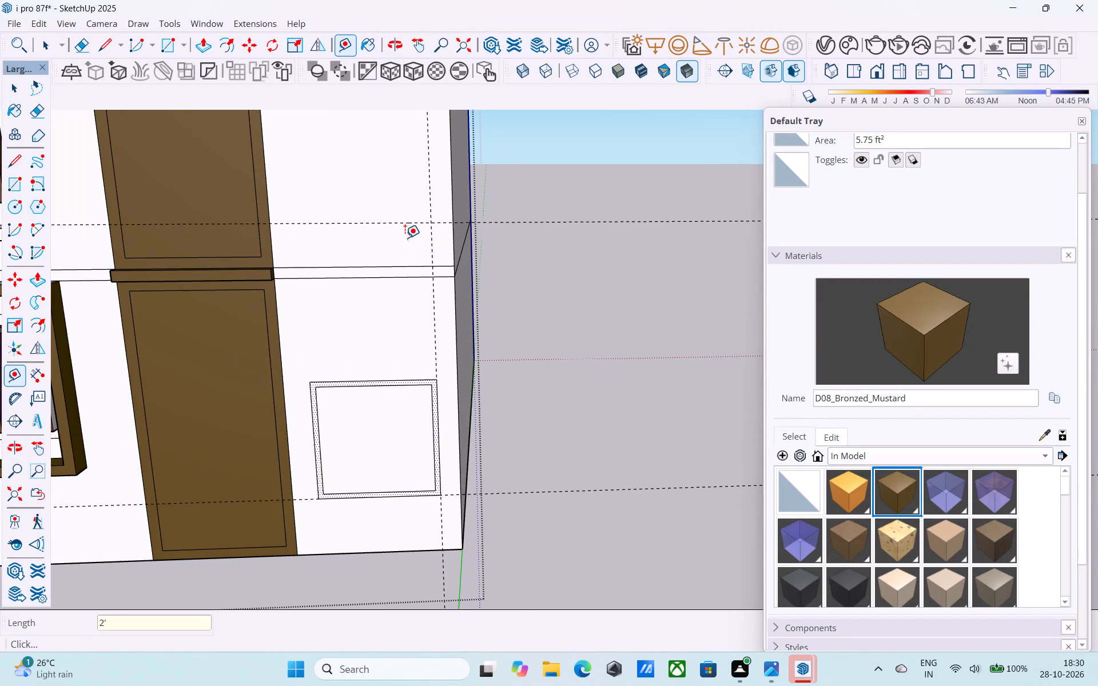
Set the new horizontal guide's distance above the first floor band to 3'.
type("3'")
key("Return")
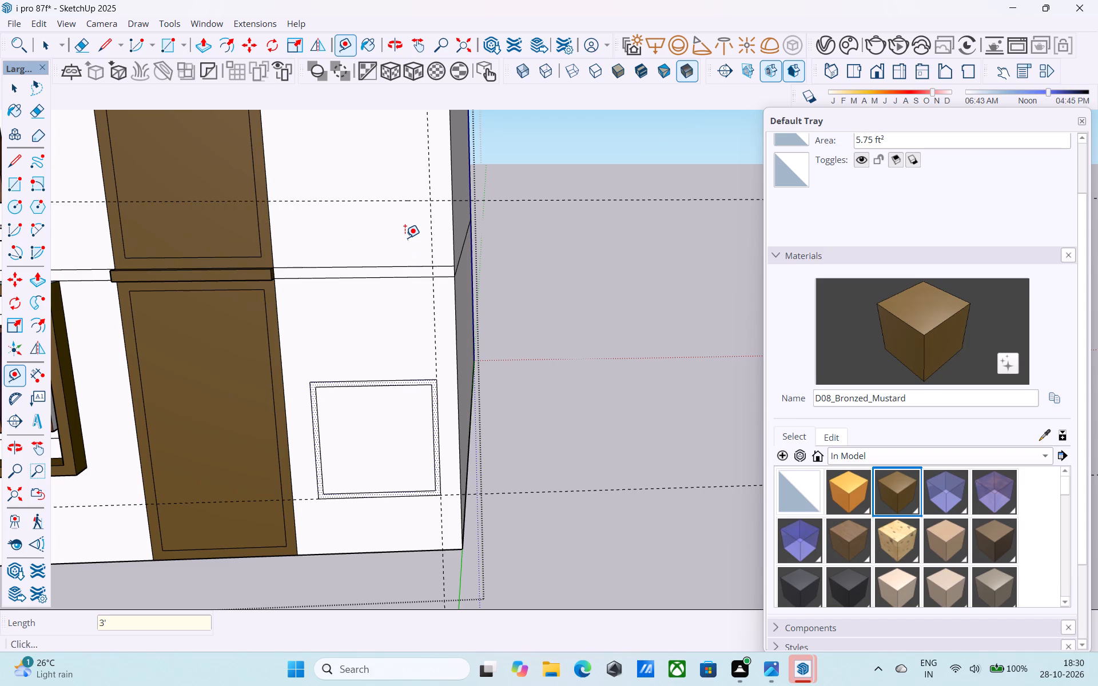
Place horizontal guides 3' above the top edges of the next two floor bands up the side wall.
key("space")
scroll(405, 238, "down", 13)
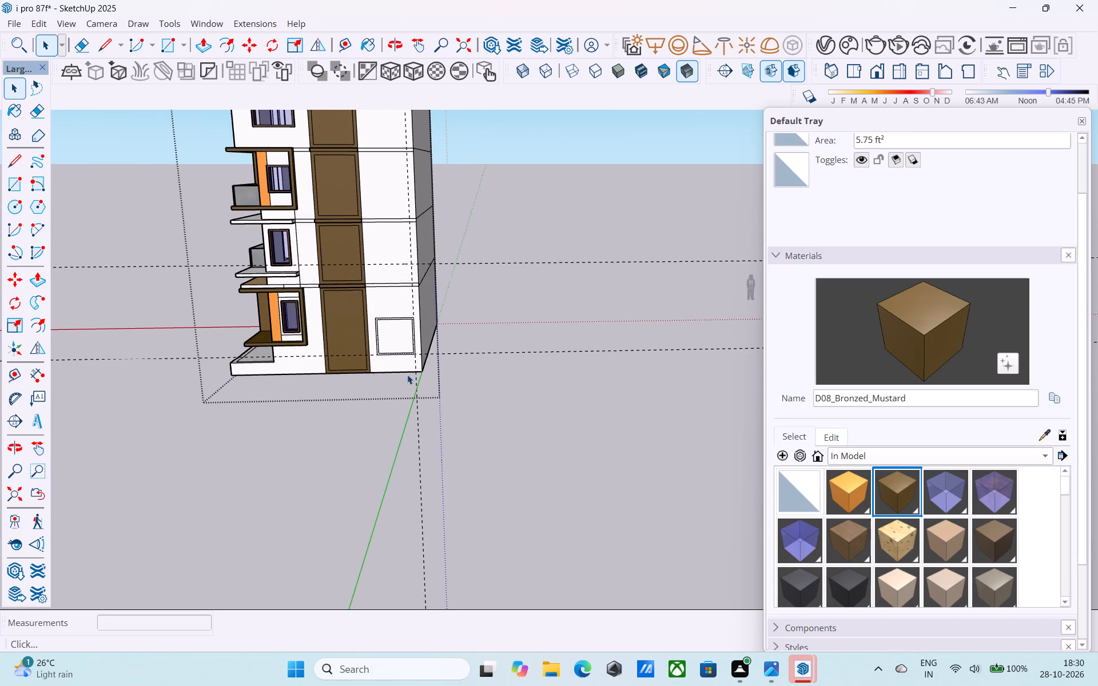
scroll(389, 204, "up", 6)
key("t")
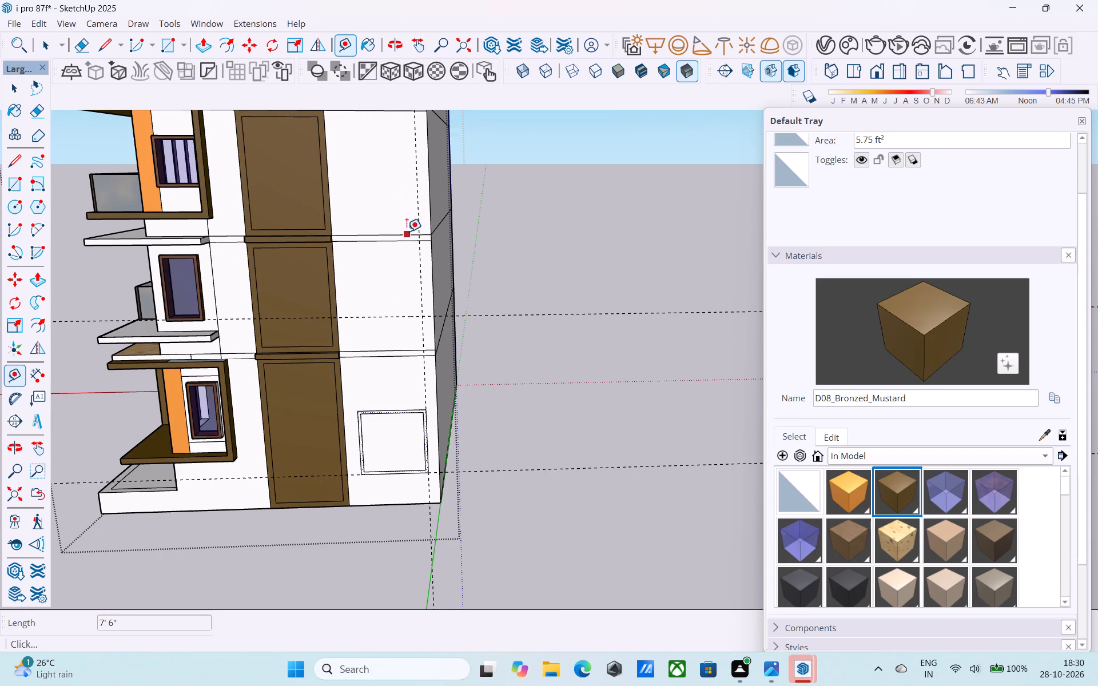
left_click(407, 232)
type("3'")
key("Return")
scroll(415, 401, "down", 9)
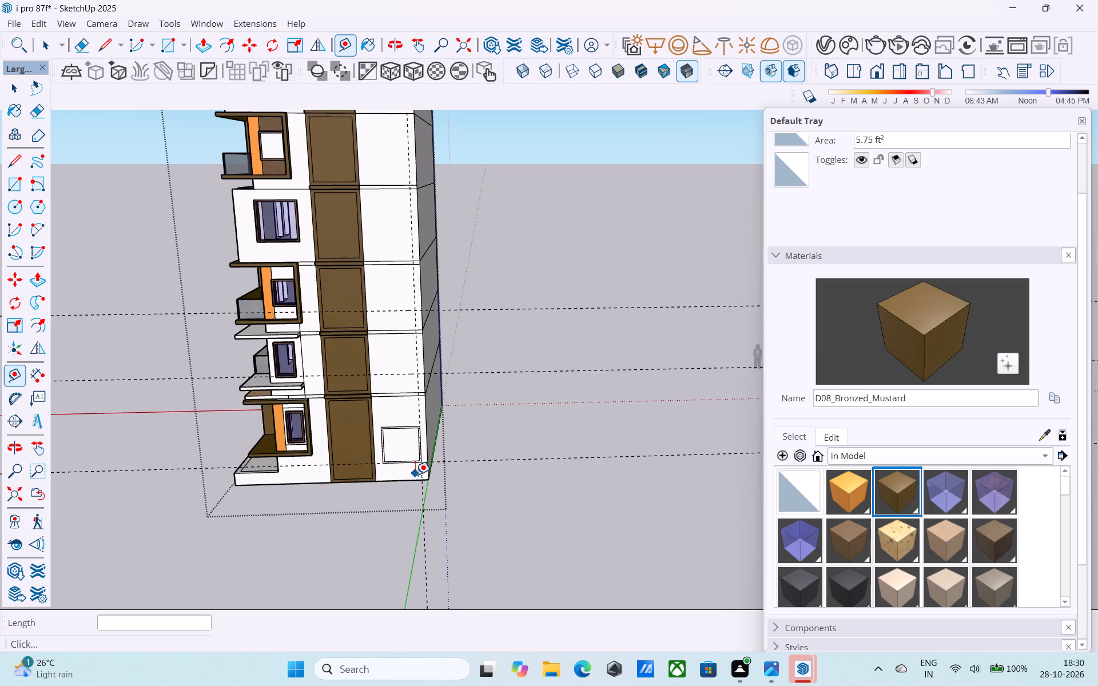
scroll(415, 474, "down", 2)
scroll(416, 346, "up", 15)
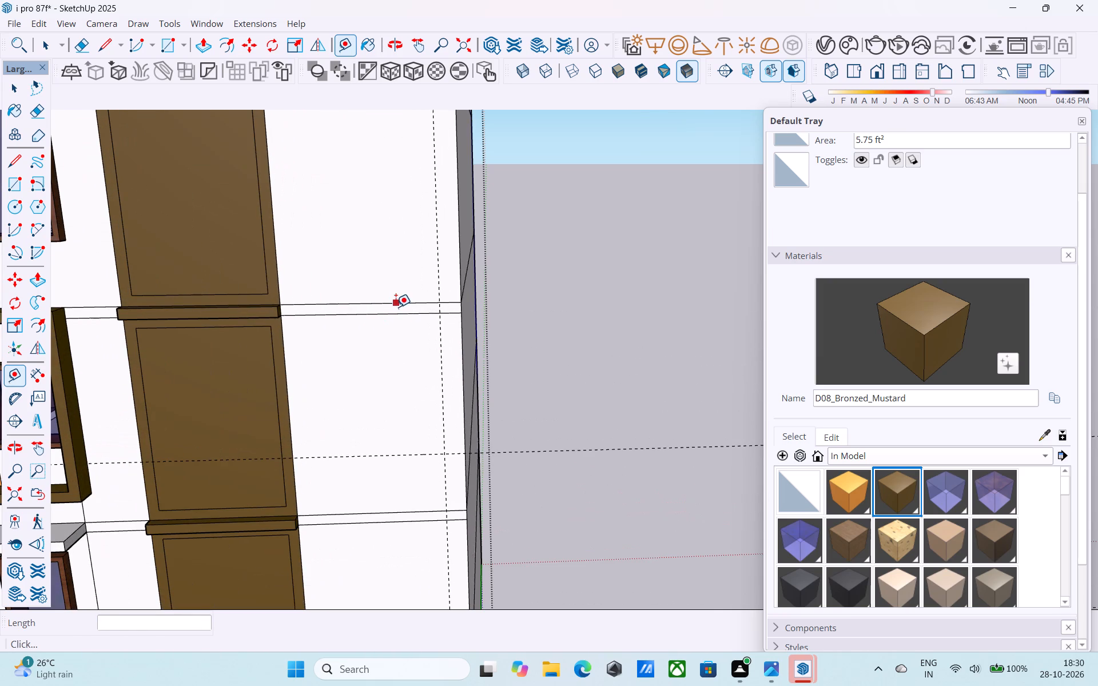
left_click(396, 307)
type("3'")
key("Return")
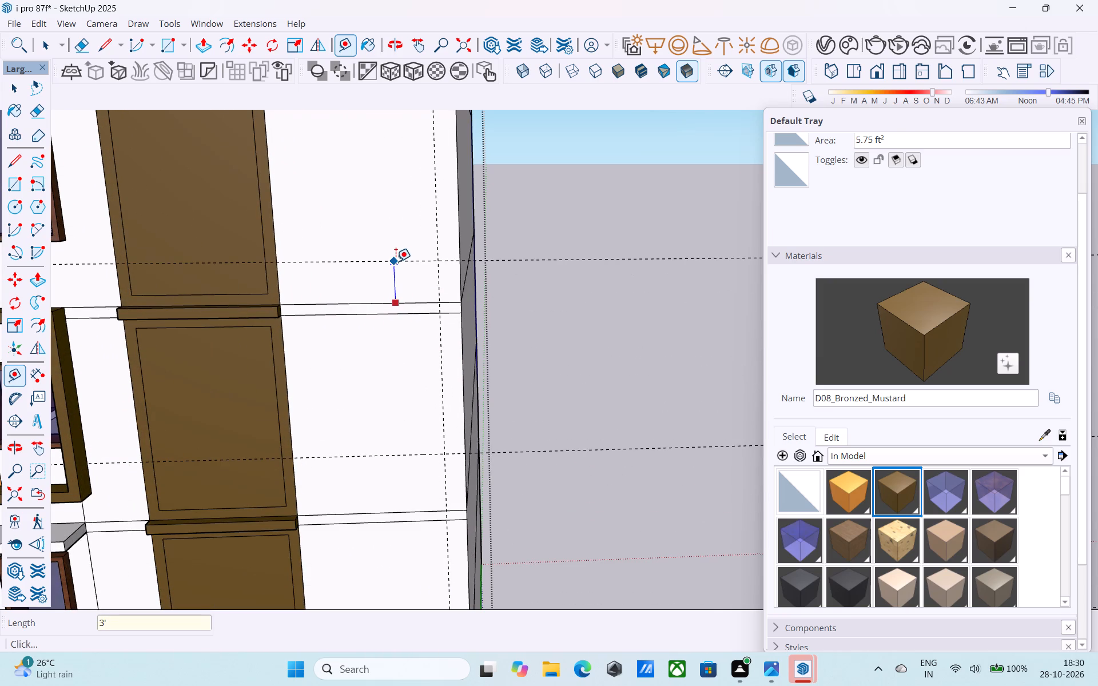
Place horizontal guides 3' above the floor lines of the two uppermost storeys on the side wall.
scroll(396, 261, "down", 11)
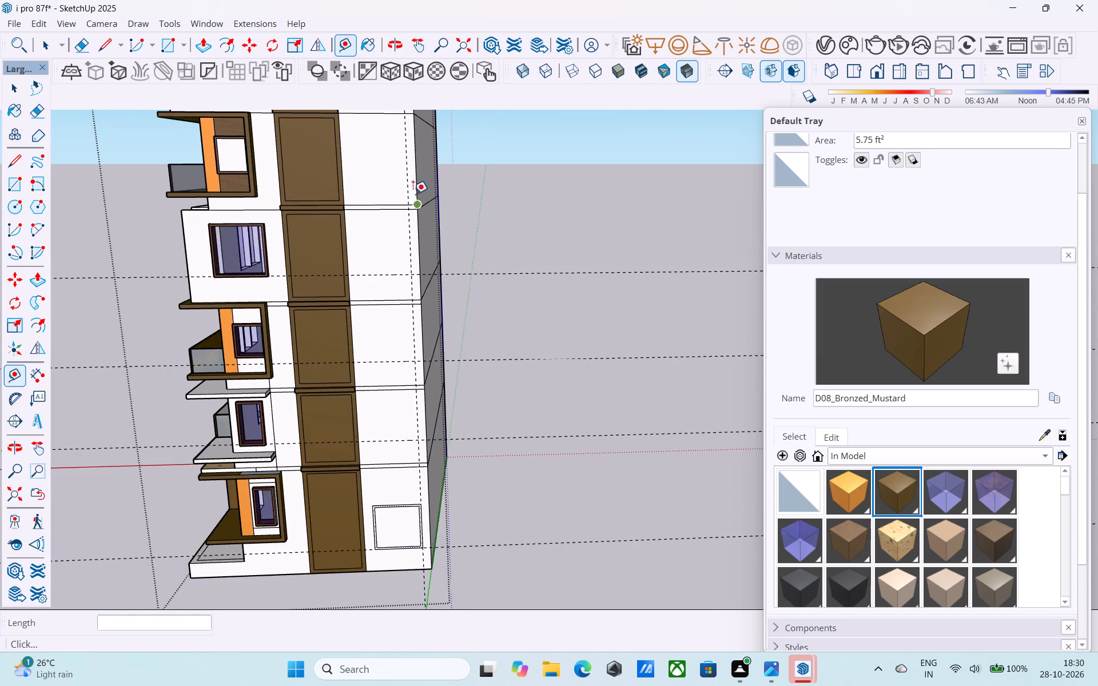
scroll(376, 221, "up", 1)
scroll(362, 357, "down", 4)
scroll(375, 224, "up", 11)
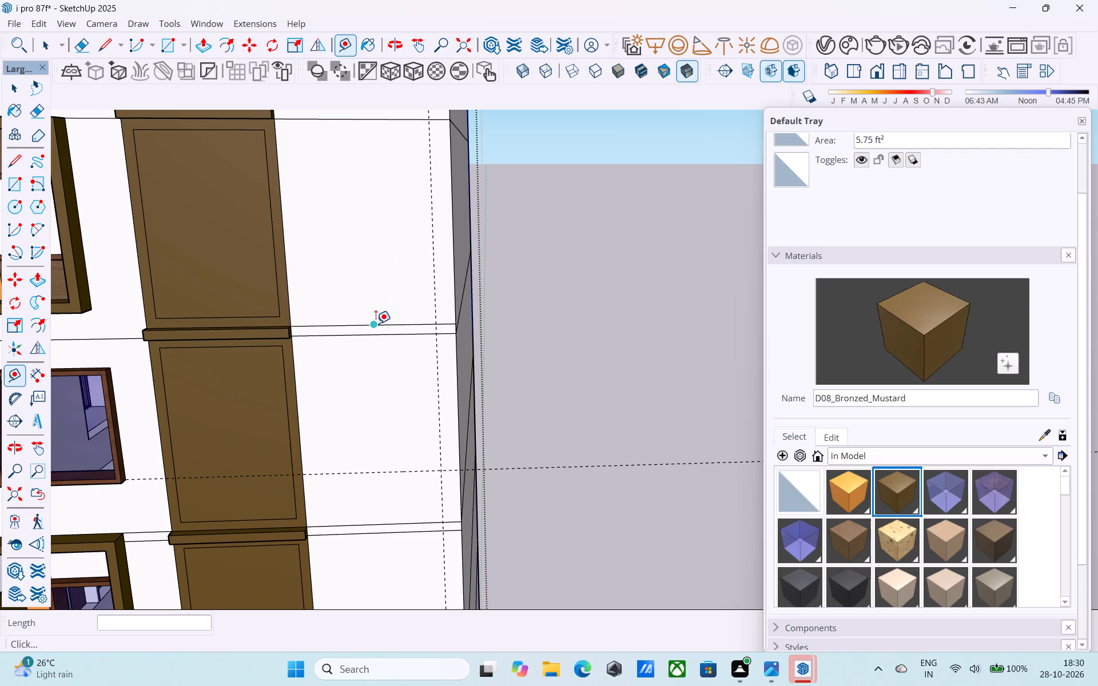
left_click(376, 324)
type("3'")
key("Return")
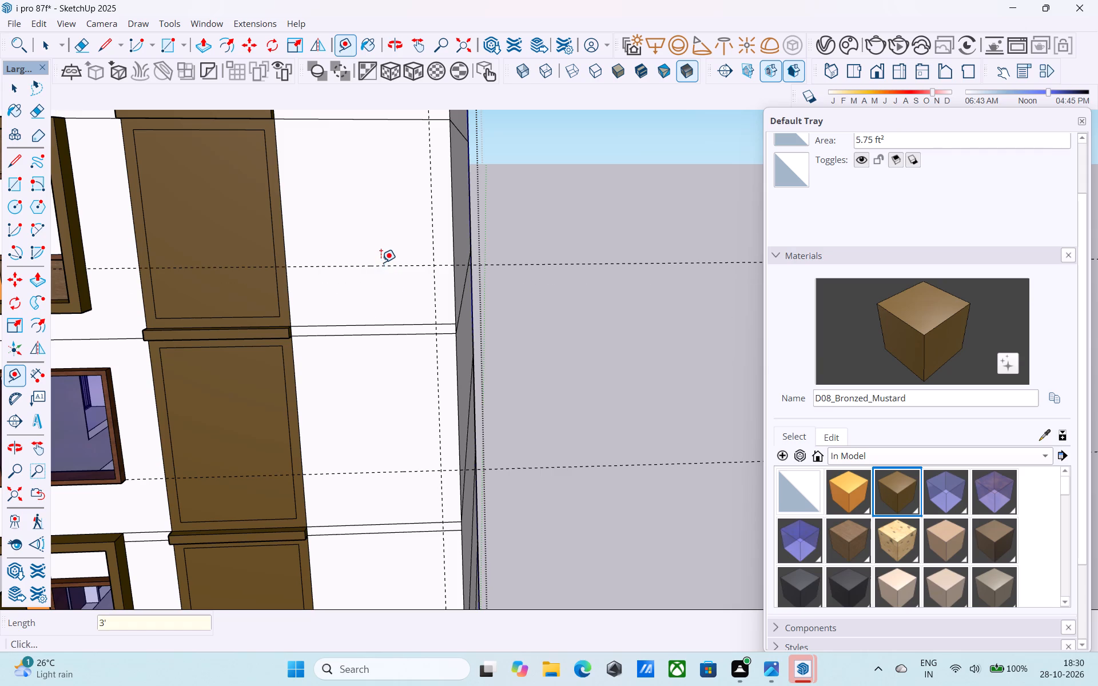
scroll(380, 268, "down", 3)
middle_click_drag(379, 268, 369, 457)
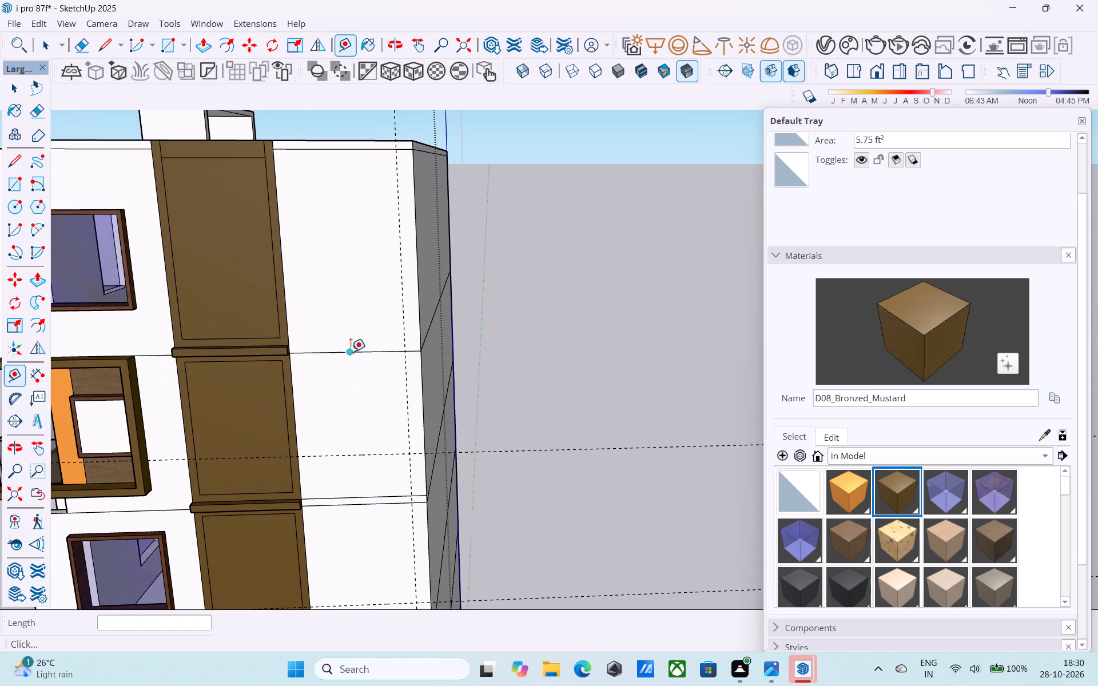
left_click(349, 351)
type("3'")
key("Return")
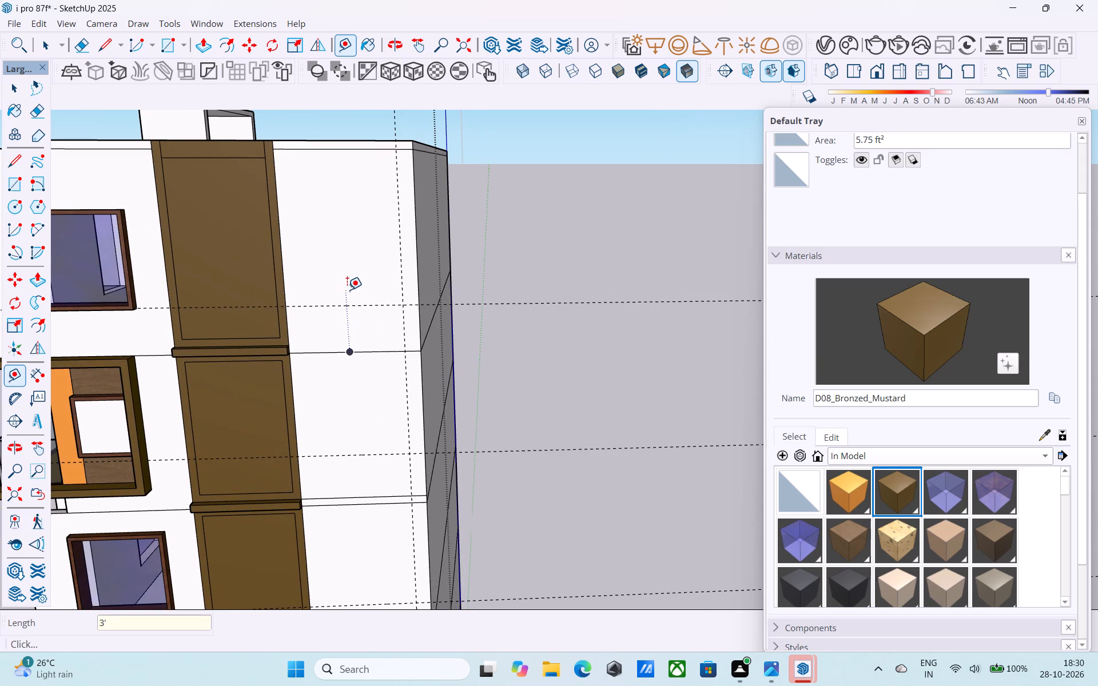
key("space")
Copy the ground-floor window frame border from its corner to the guide intersection on the storey directly above.
scroll(347, 290, "down", 11)
middle_click_drag(355, 328, 376, 265)
scroll(376, 262, "down", 5)
scroll(401, 440, "up", 8)
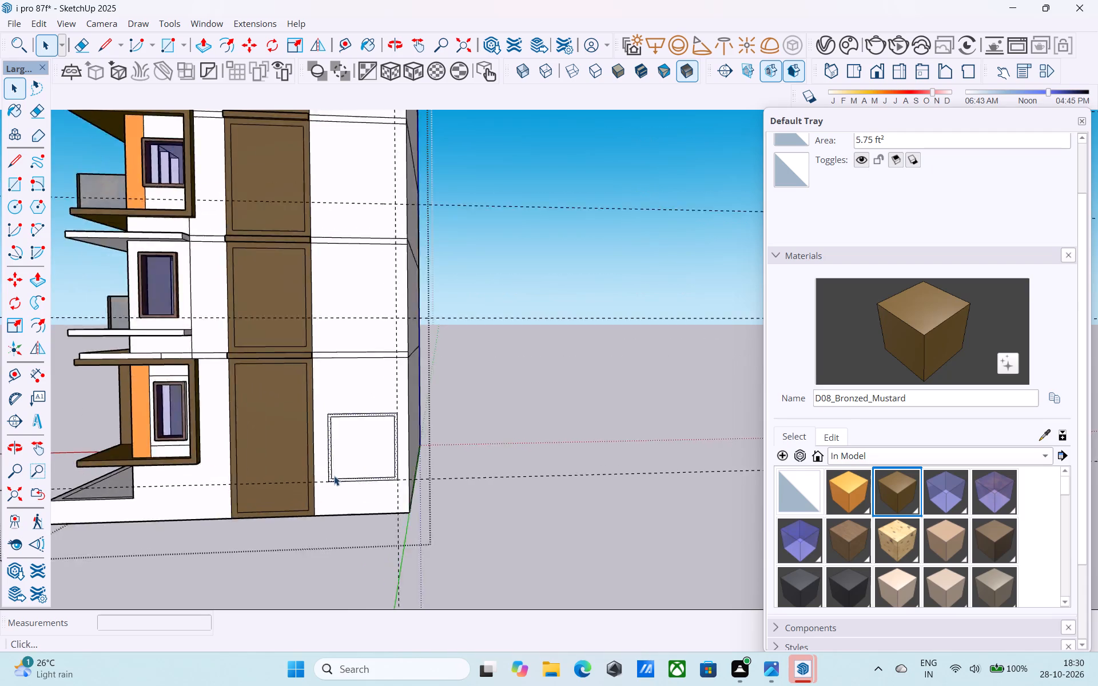
scroll(334, 476, "up", 16)
key("m")
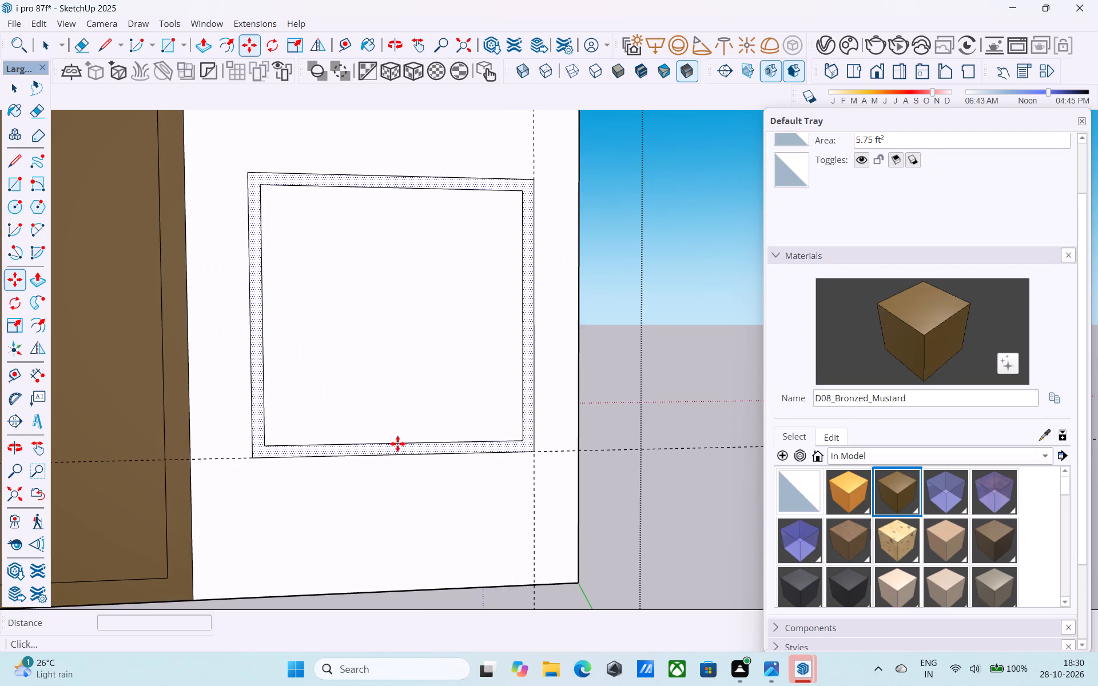
left_click(534, 450)
scroll(534, 365, "down", 4)
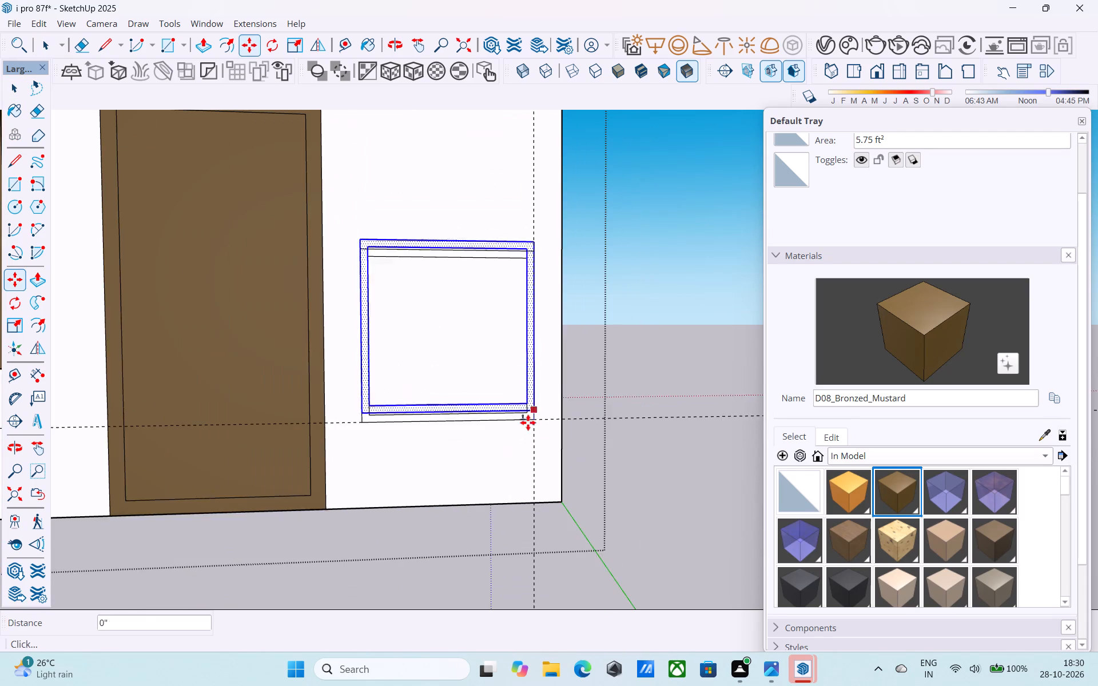
scroll(528, 422, "down", 2)
scroll(524, 444, "up", 1)
scroll(522, 448, "down", 5)
middle_click_drag(530, 274, 498, 405)
scroll(478, 349, "up", 11)
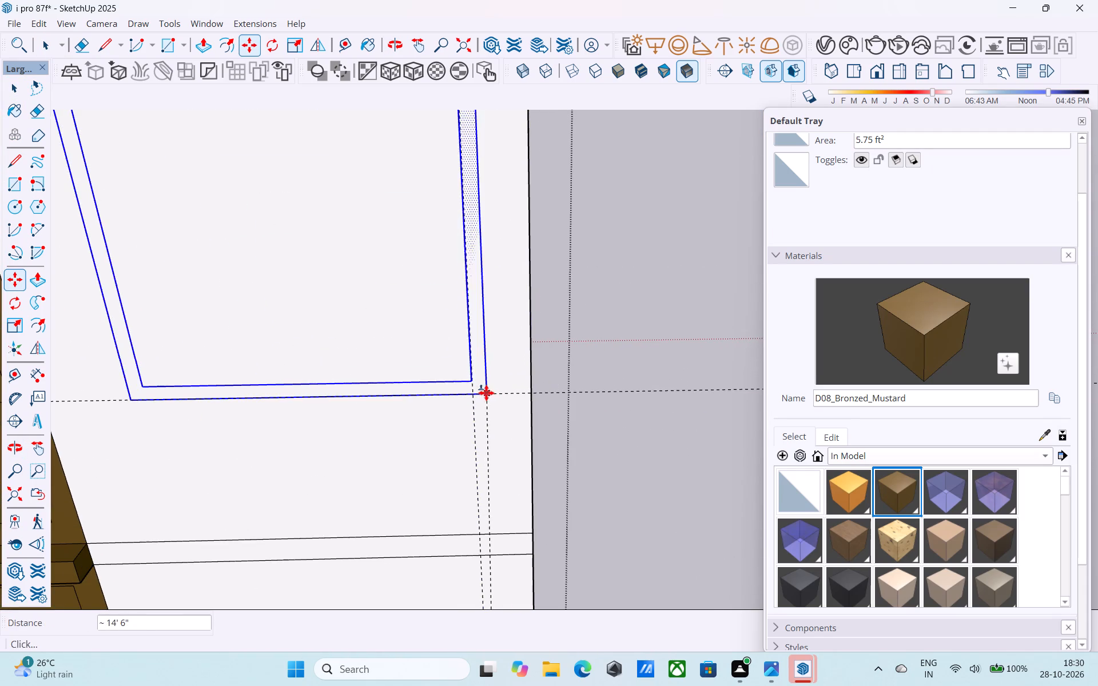
left_click(475, 390)
Place copies of the window frame border at the guide intersections on the next two storeys.
scroll(515, 309, "down", 8)
scroll(443, 495, "down", 2)
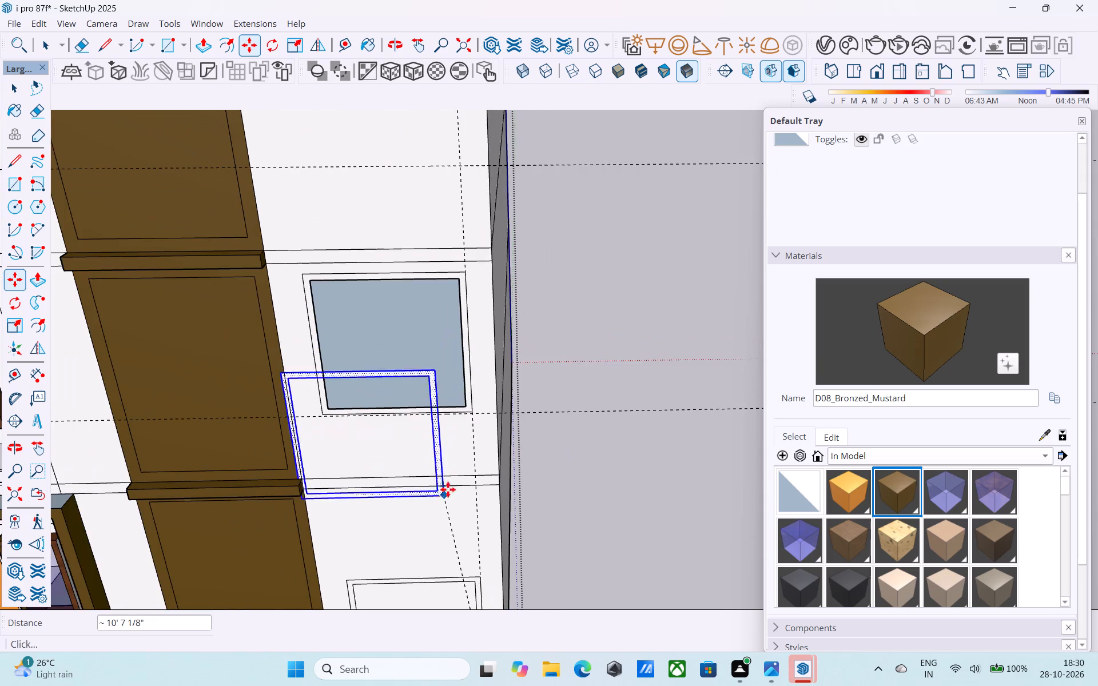
scroll(476, 218, "up", 4)
scroll(474, 257, "down", 13)
scroll(476, 285, "up", 9)
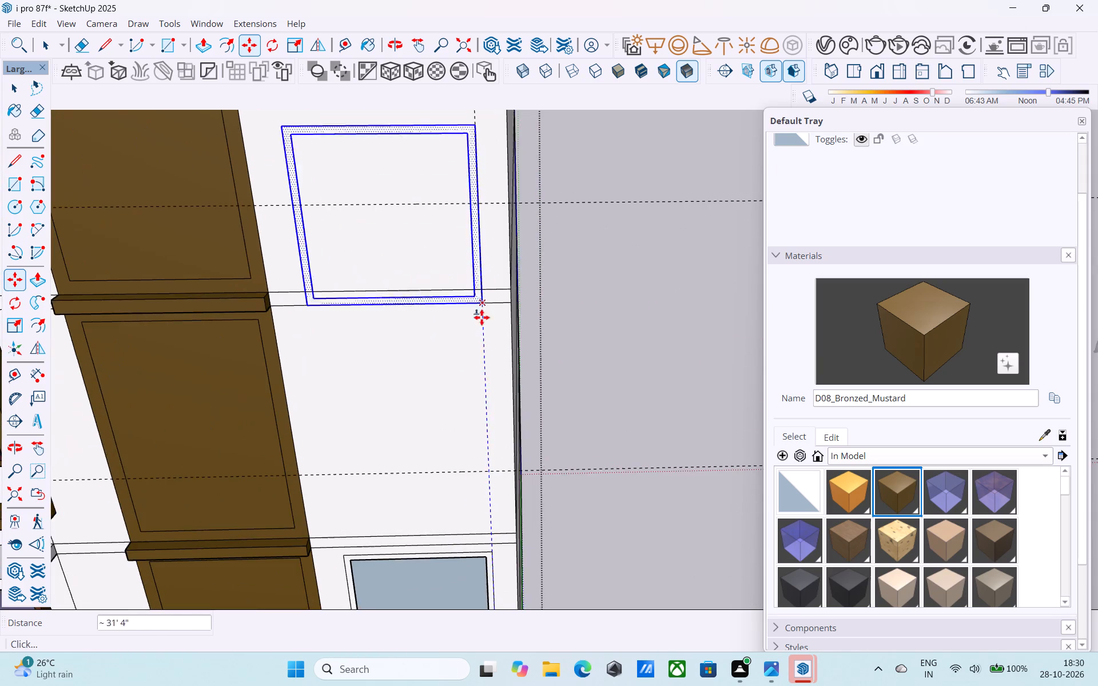
scroll(491, 475, "up", 1)
middle_click_drag(491, 475, 484, 411)
scroll(470, 452, "up", 5)
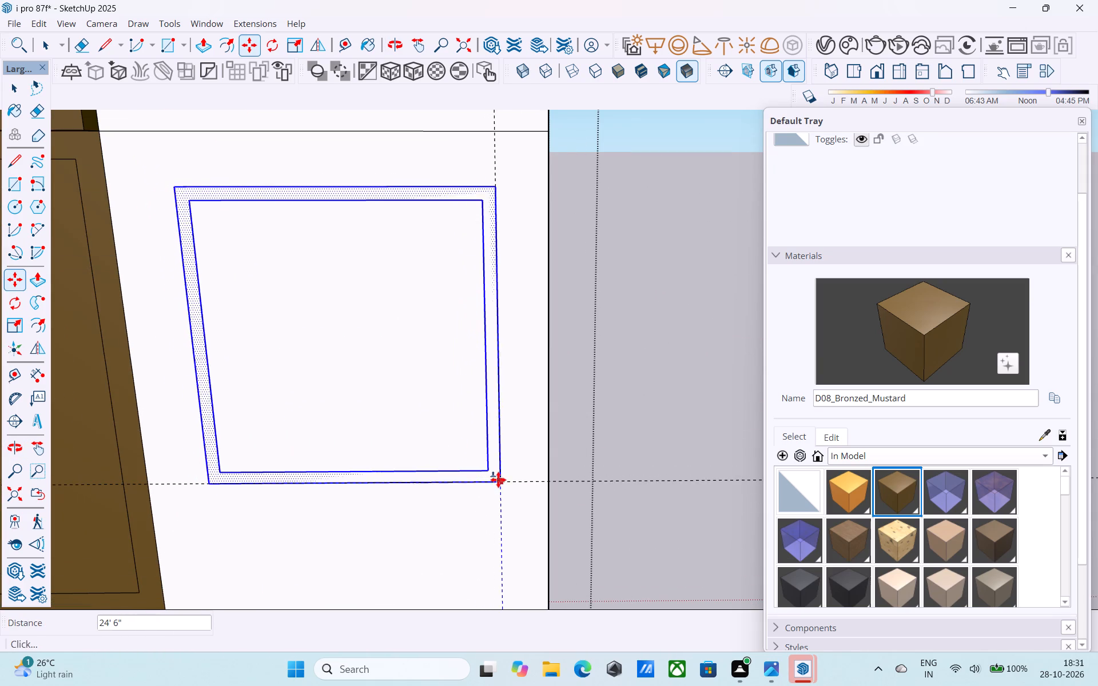
left_click(498, 480)
scroll(495, 514, "down", 15)
scroll(492, 345, "up", 13)
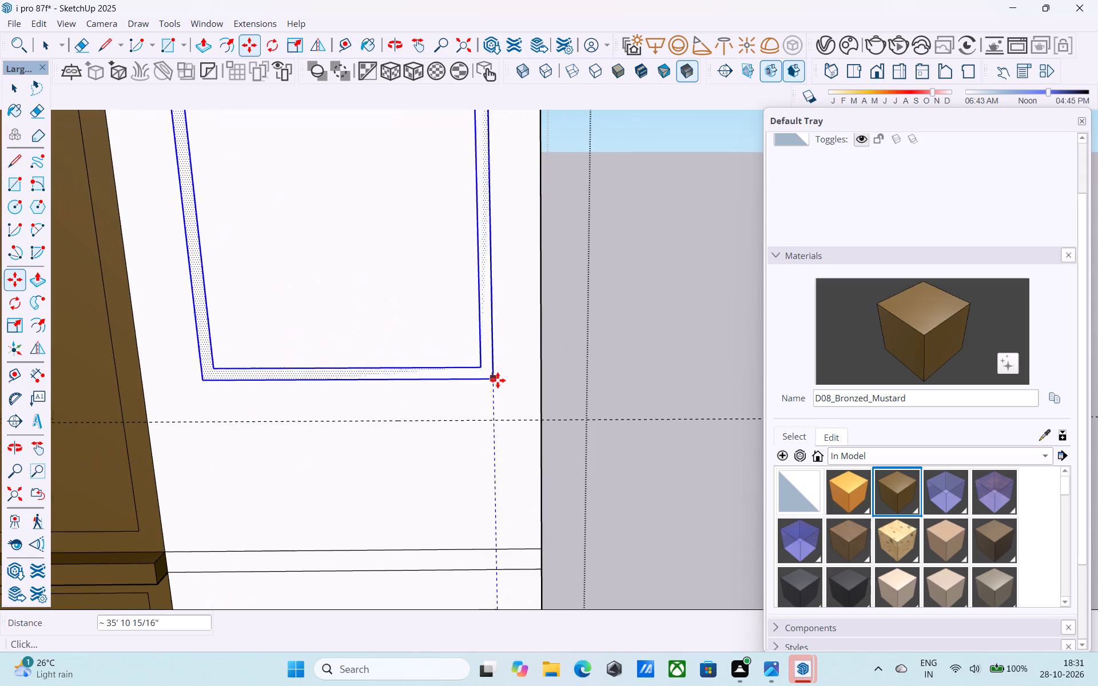
left_click(501, 419)
Place copies of the window frame border at the guide intersections on the two uppermost storeys, ending with the copy 56' up.
scroll(499, 420, "down", 7)
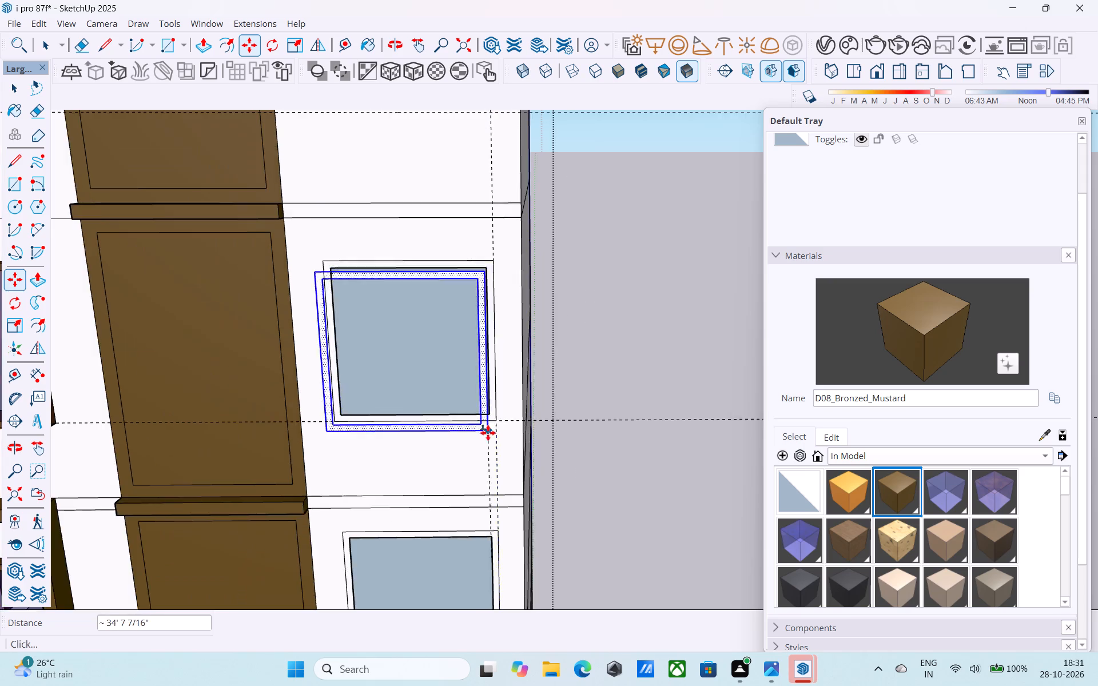
scroll(484, 435, "up", 1)
scroll(483, 436, "down", 12)
scroll(508, 322, "up", 11)
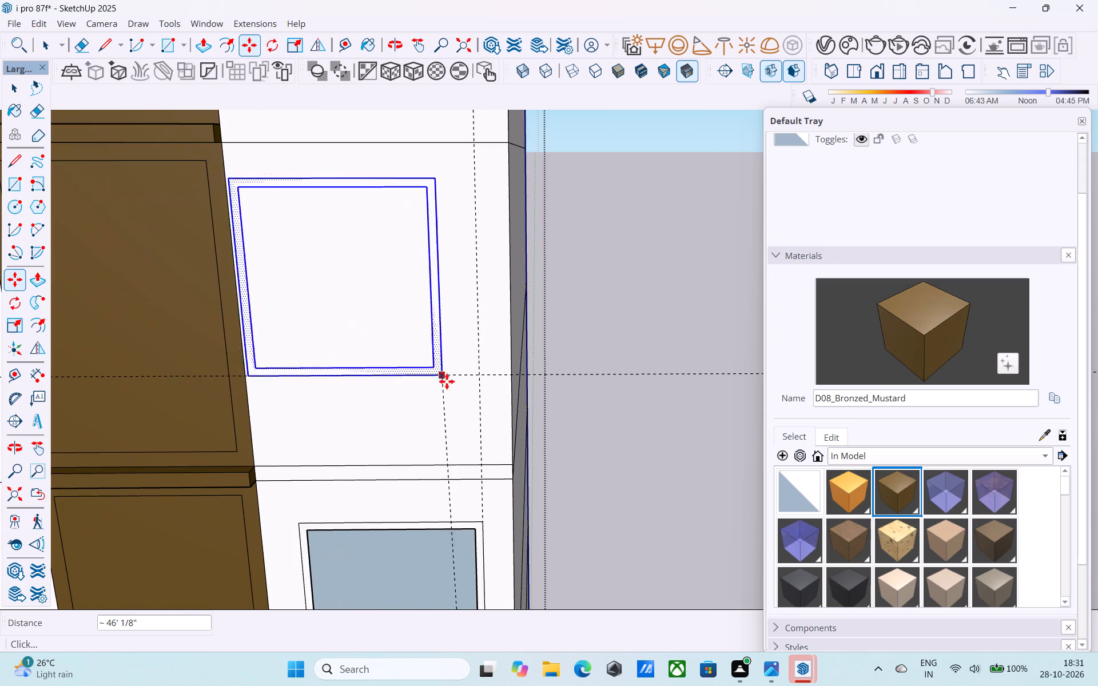
left_click(482, 376)
scroll(479, 378, "down", 15)
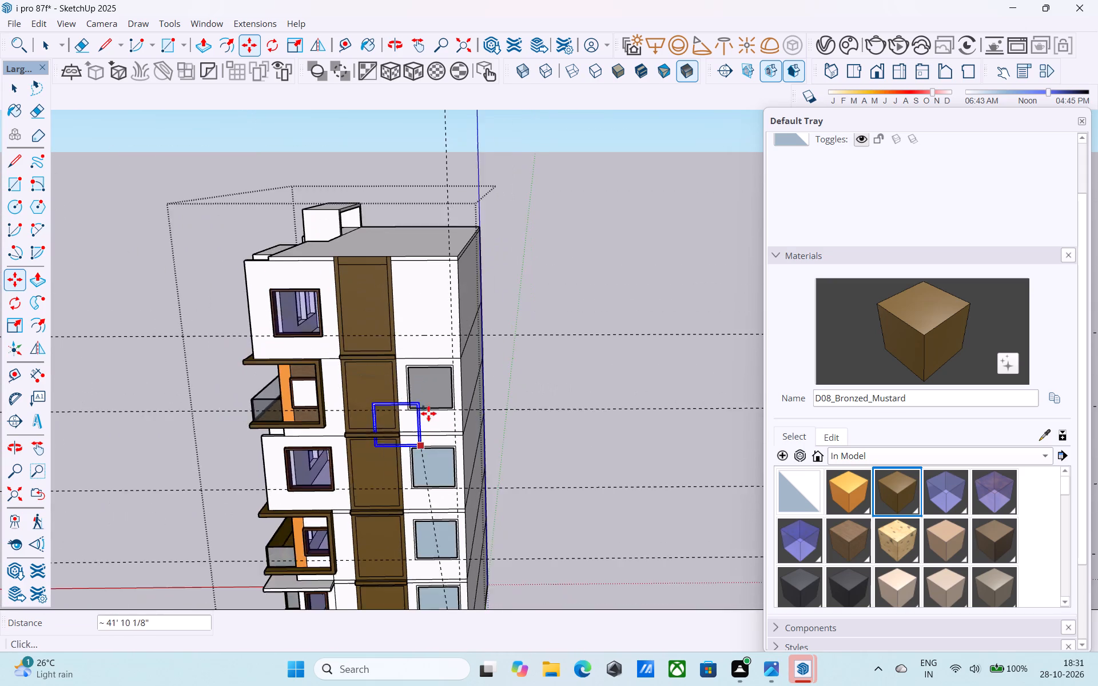
scroll(445, 342, "up", 14)
left_click(480, 342)
scroll(479, 342, "down", 5)
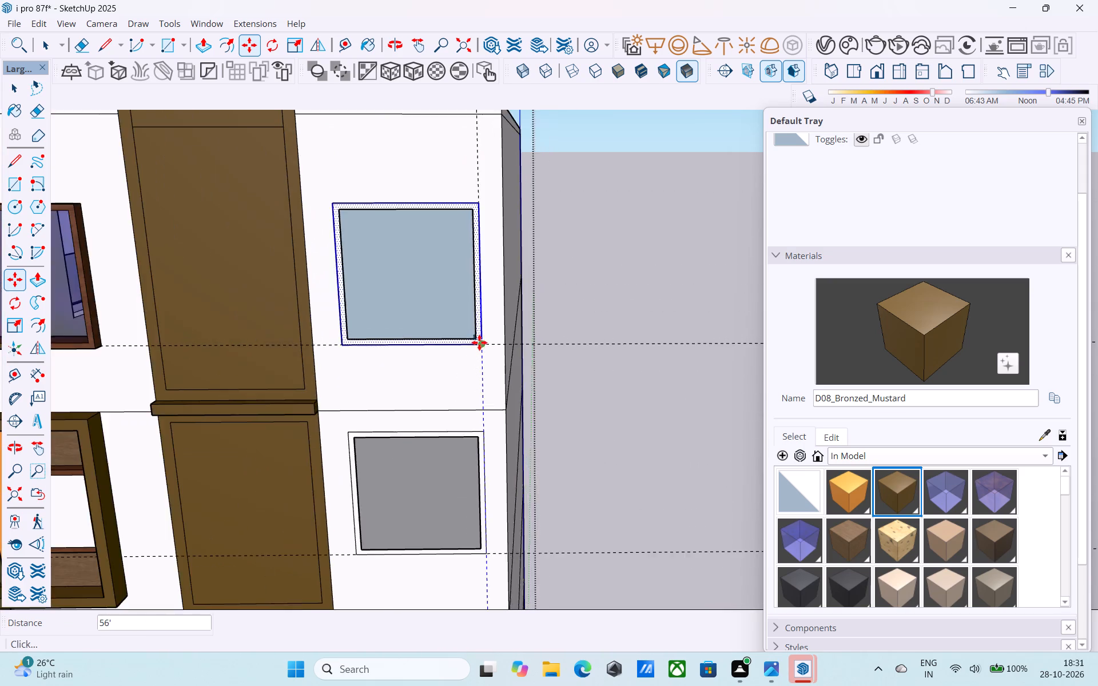
scroll(479, 342, "down", 5)
middle_click_drag(465, 395, 463, 335)
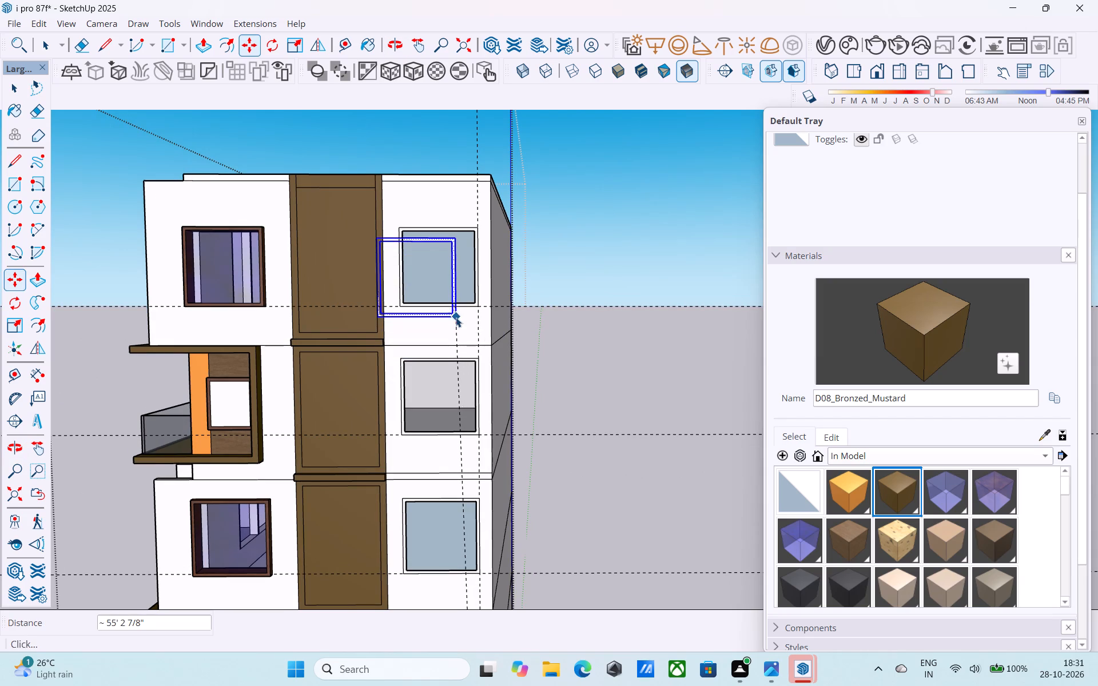
key("space")
Draw a rectangle between opposite inner corners of the top-storey window frame to fill its opening with a face.
key("r")
scroll(402, 221, "up", 7)
left_click(403, 245)
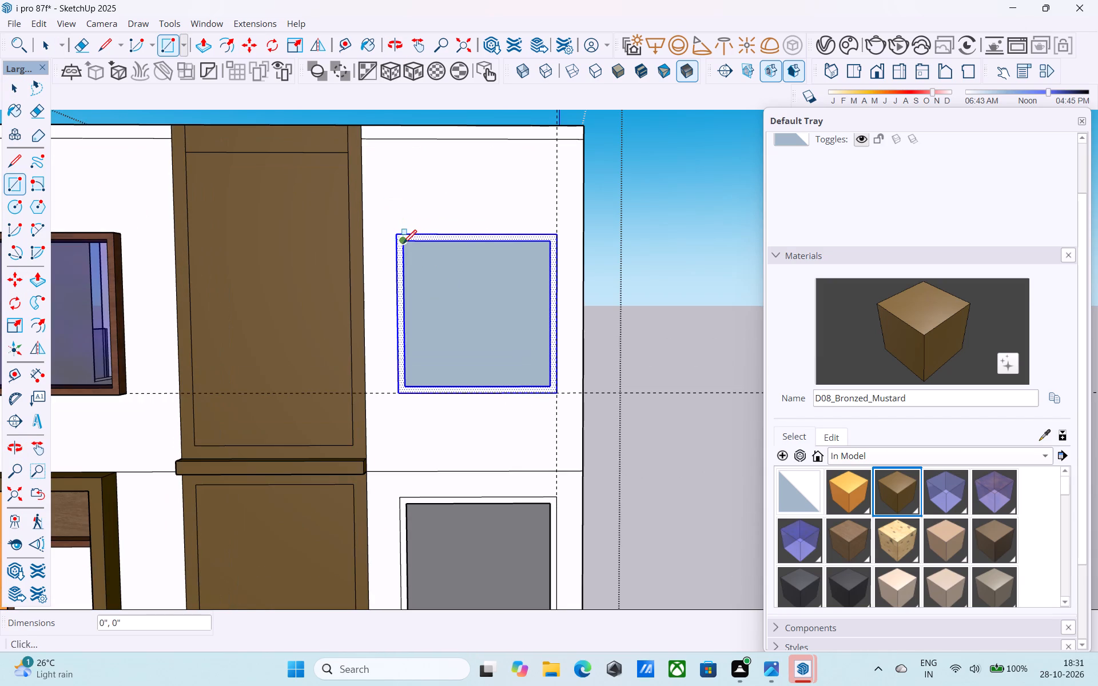
scroll(403, 245, "down", 4)
middle_click_drag(403, 245, 369, 189)
scroll(457, 316, "up", 5)
left_click(483, 271)
scroll(484, 269, "down", 4)
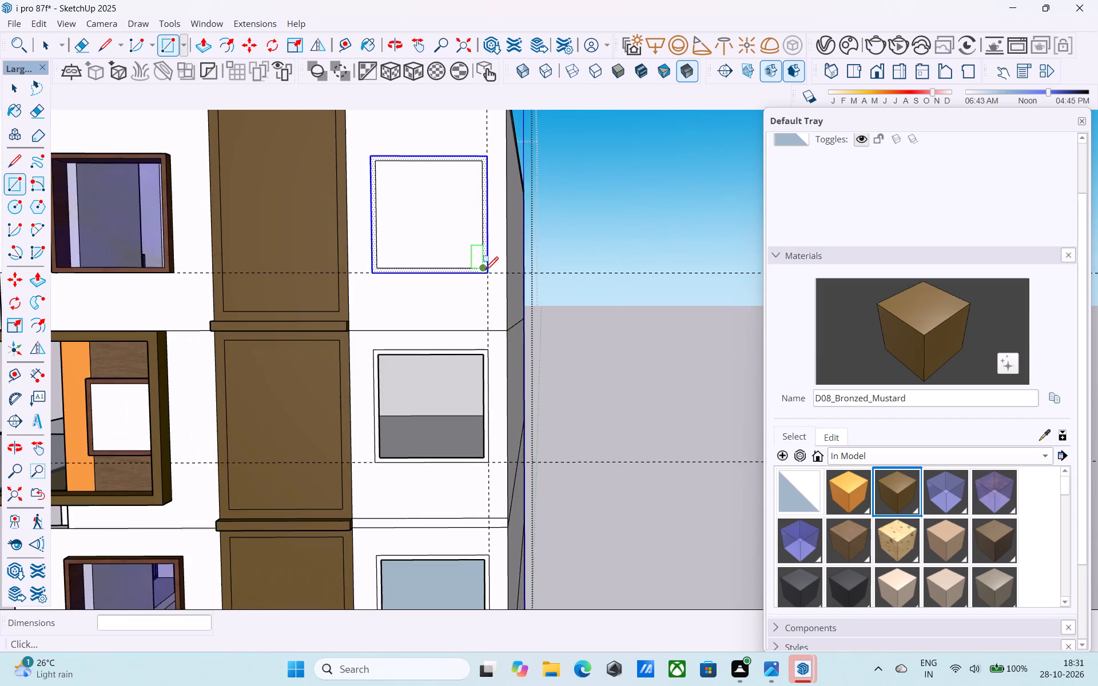
Examine the back faces of the side wall's mustard panel from inside the building and check their assigned materials.
scroll(485, 272, "down", 1)
middle_click_drag(459, 384, 440, 313, "shift")
scroll(349, 296, "up", 9)
middle_click_drag(380, 276, 189, 291)
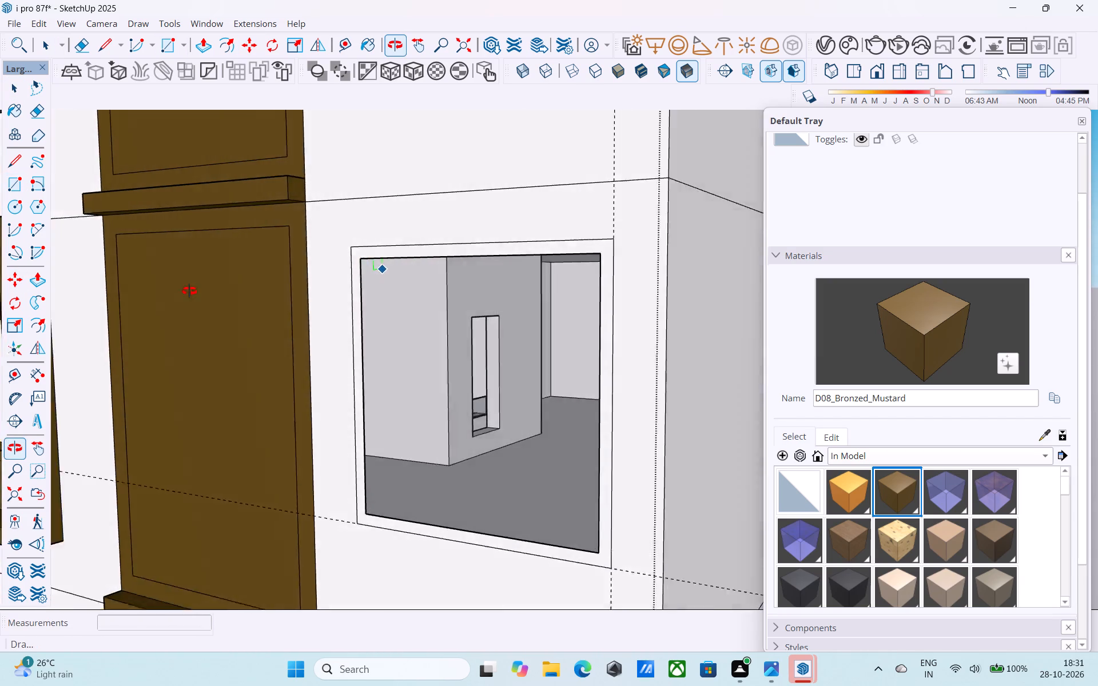
middle_click_drag(189, 291, 98, 291)
scroll(370, 349, "up", 11)
middle_click_drag(392, 342, 245, 347)
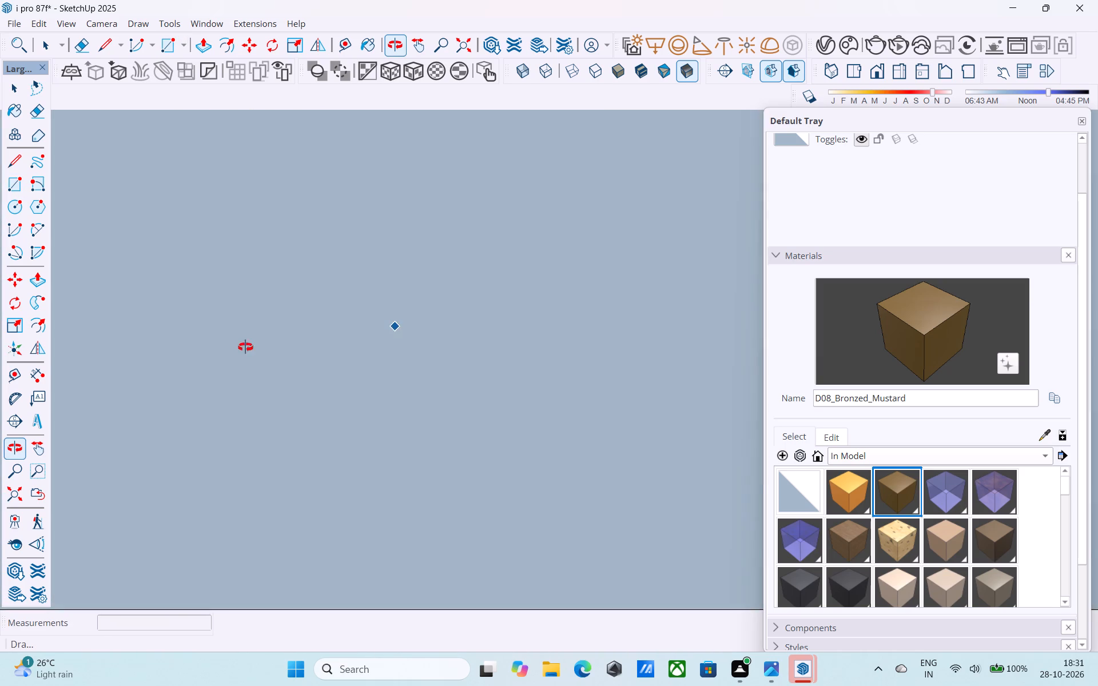
middle_click_drag(245, 347, 295, 341)
scroll(260, 346, "up", 4)
middle_click_drag(310, 346, 172, 360)
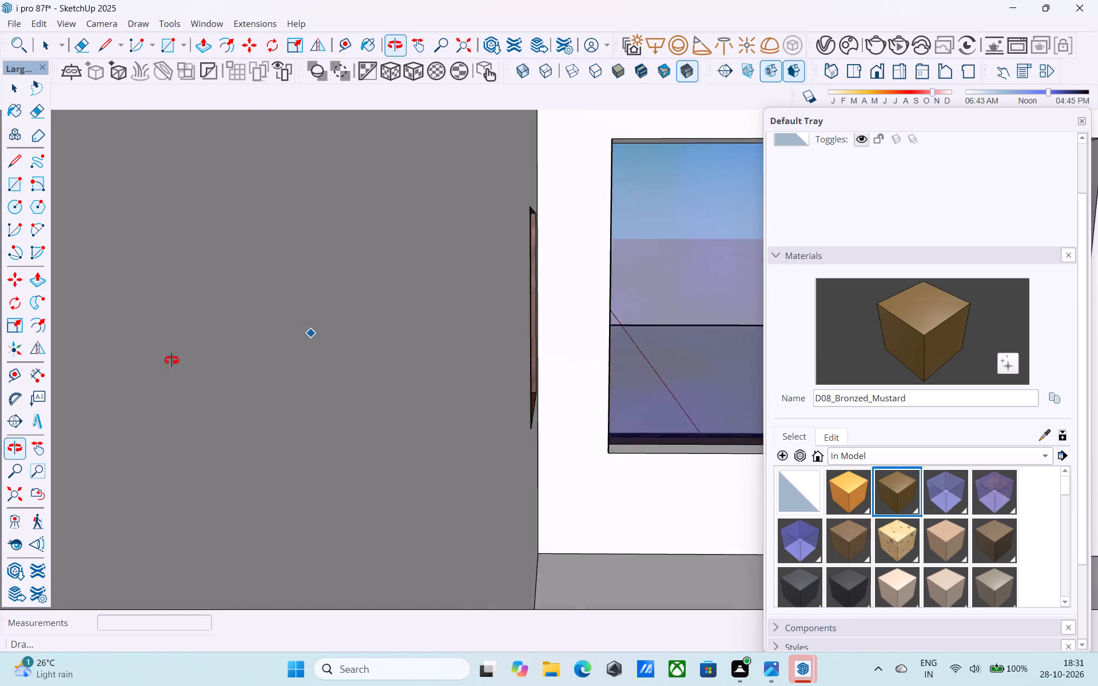
middle_click_drag(172, 360, 270, 354)
key("space")
left_click(221, 337)
middle_click_drag(313, 339, 323, 339)
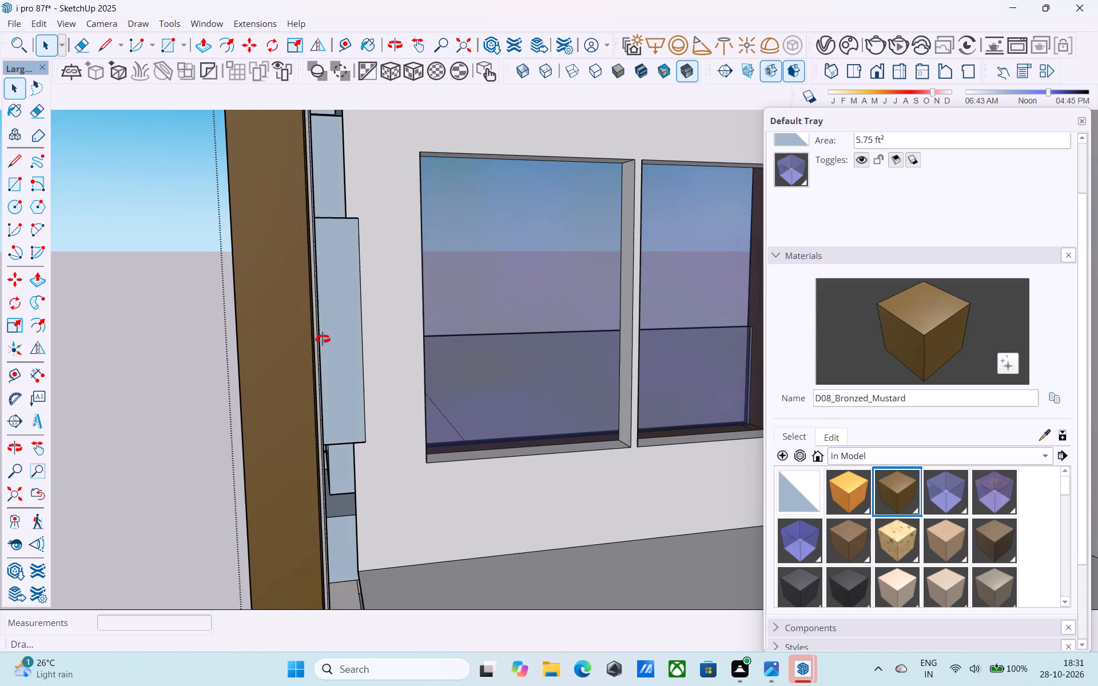
middle_click_drag(323, 339, 331, 337)
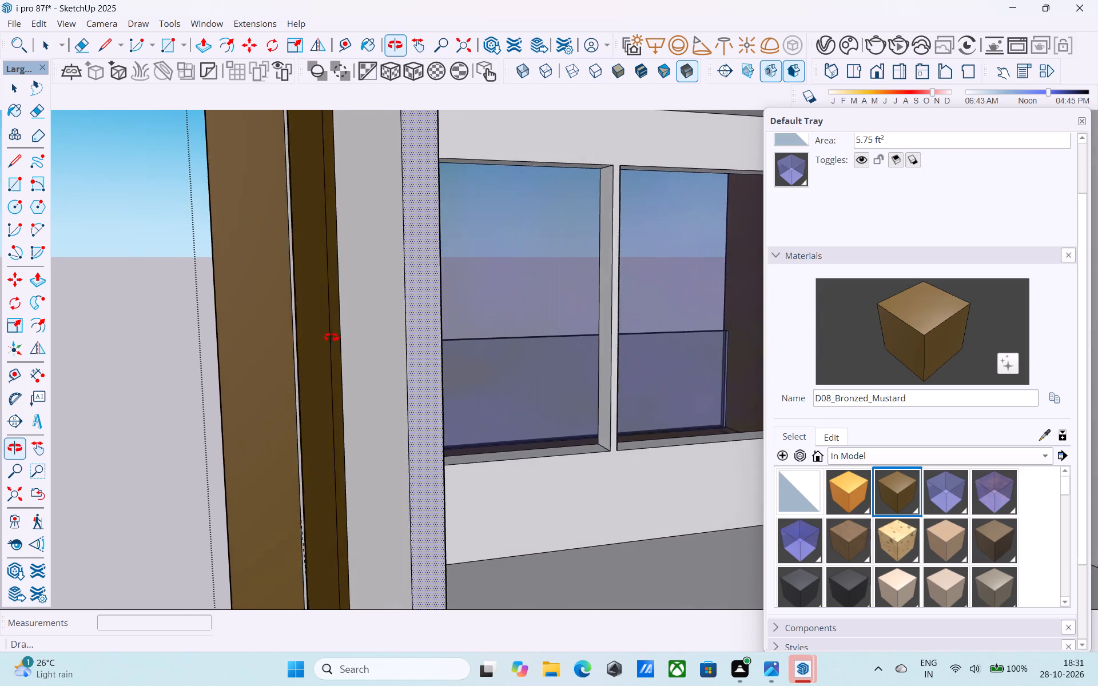
middle_click_drag(331, 337, 296, 329)
left_click(220, 317)
left_click(257, 303)
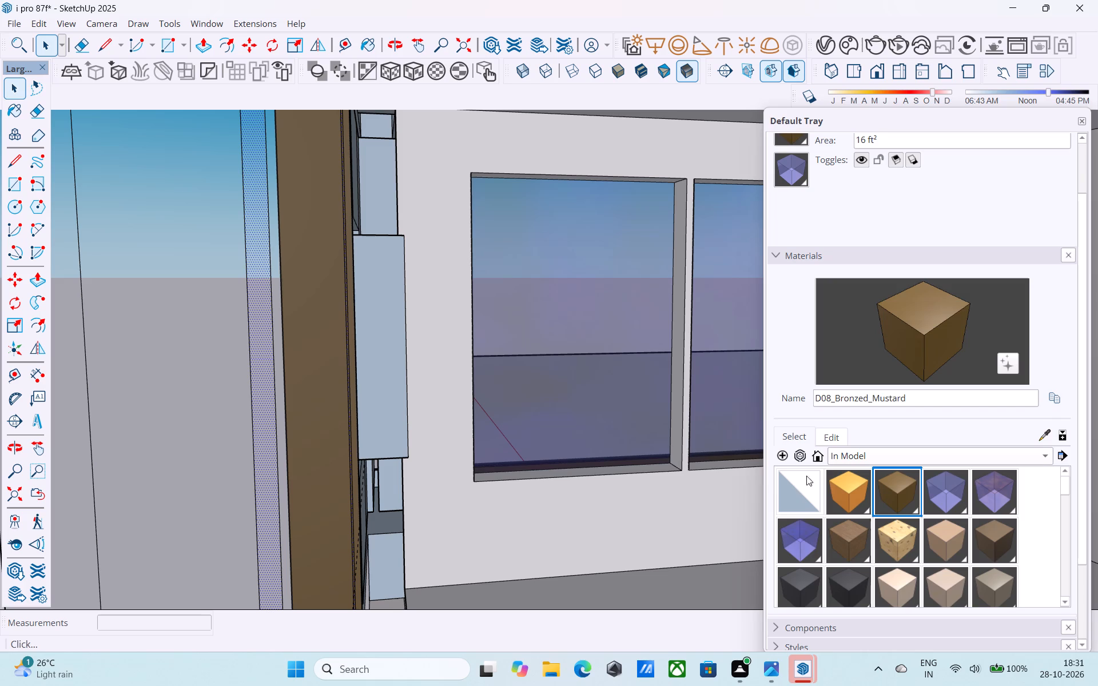
Repaint the back faces of the side wall's mustard panel and its border strip with the Default material.
left_click(795, 490)
left_click(112, 281)
left_click(256, 242)
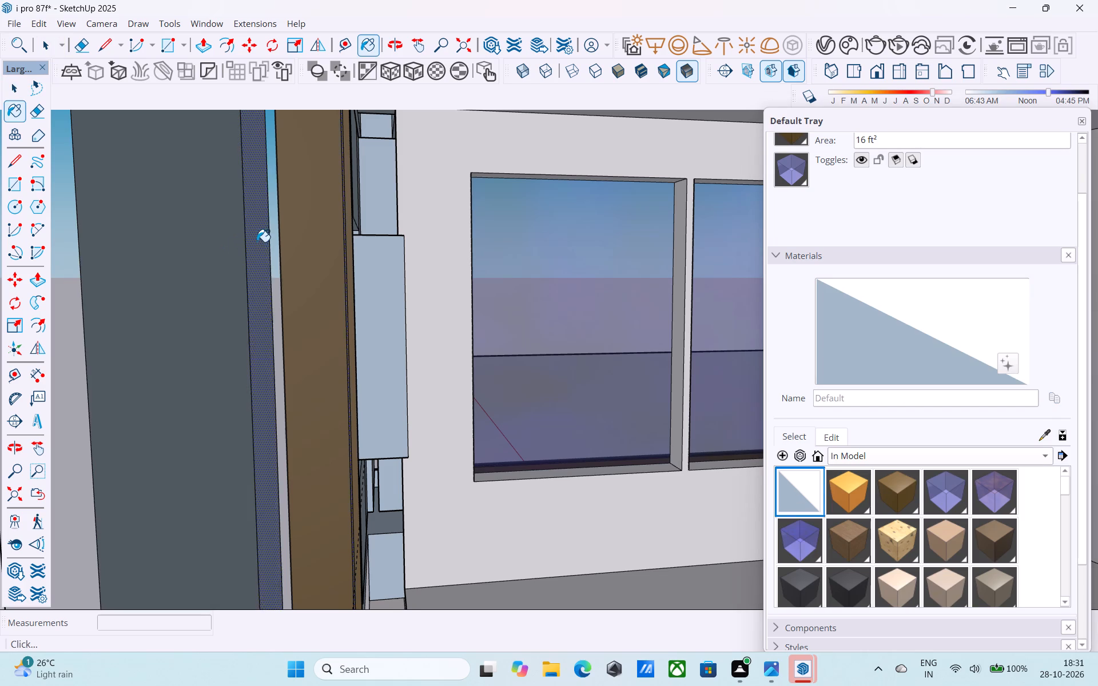
scroll(257, 242, "up", 5)
middle_click_drag(265, 241, 244, 229)
scroll(277, 248, "up", 1)
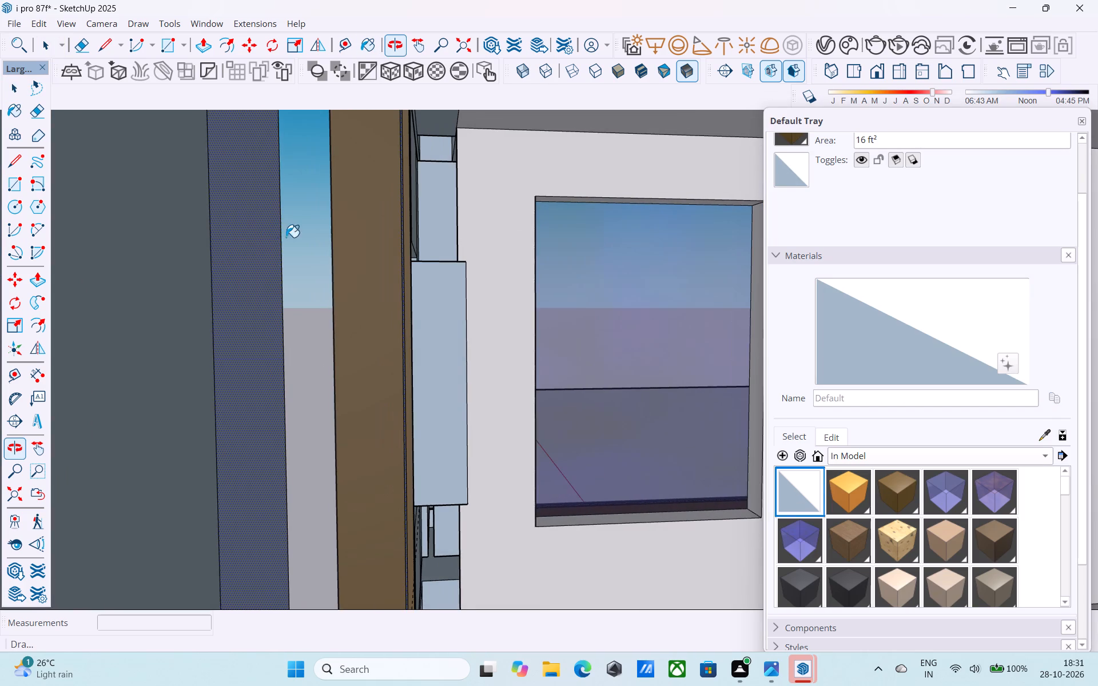
left_click(324, 229)
middle_click_drag(321, 228, 488, 224)
scroll(490, 217, "down", 11)
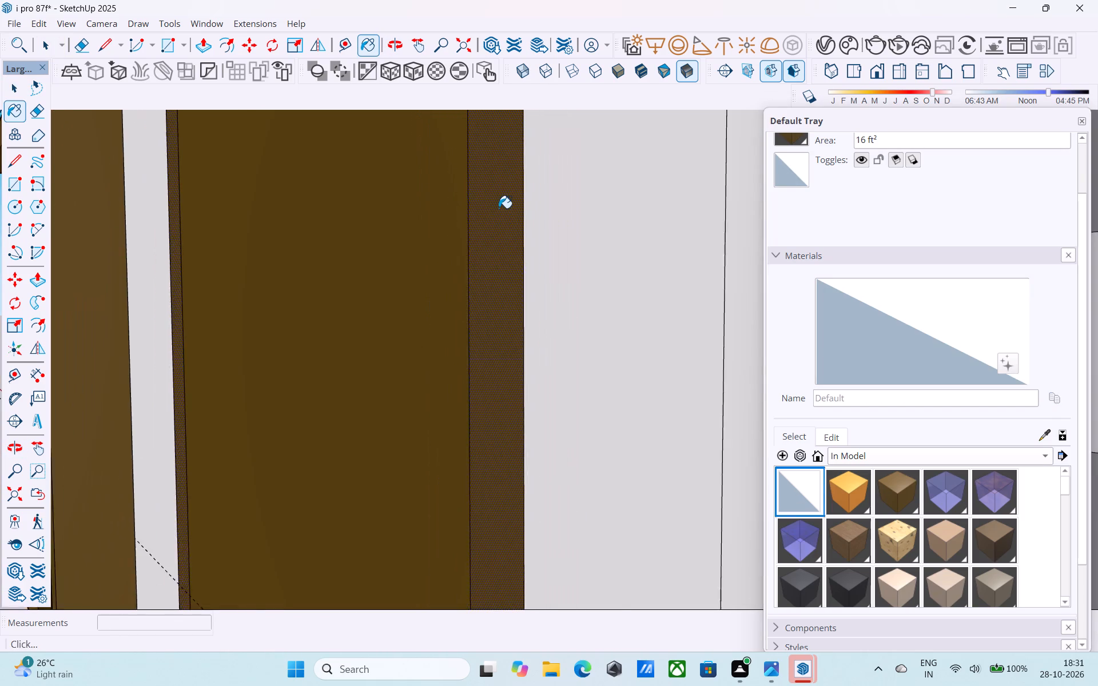
Examine the side wall's mustard panel and its border strip from outside and inside the building at several angles.
scroll(499, 208, "down", 20)
scroll(499, 208, "down", 4)
middle_click_drag(504, 219, 566, 230)
scroll(570, 230, "up", 6)
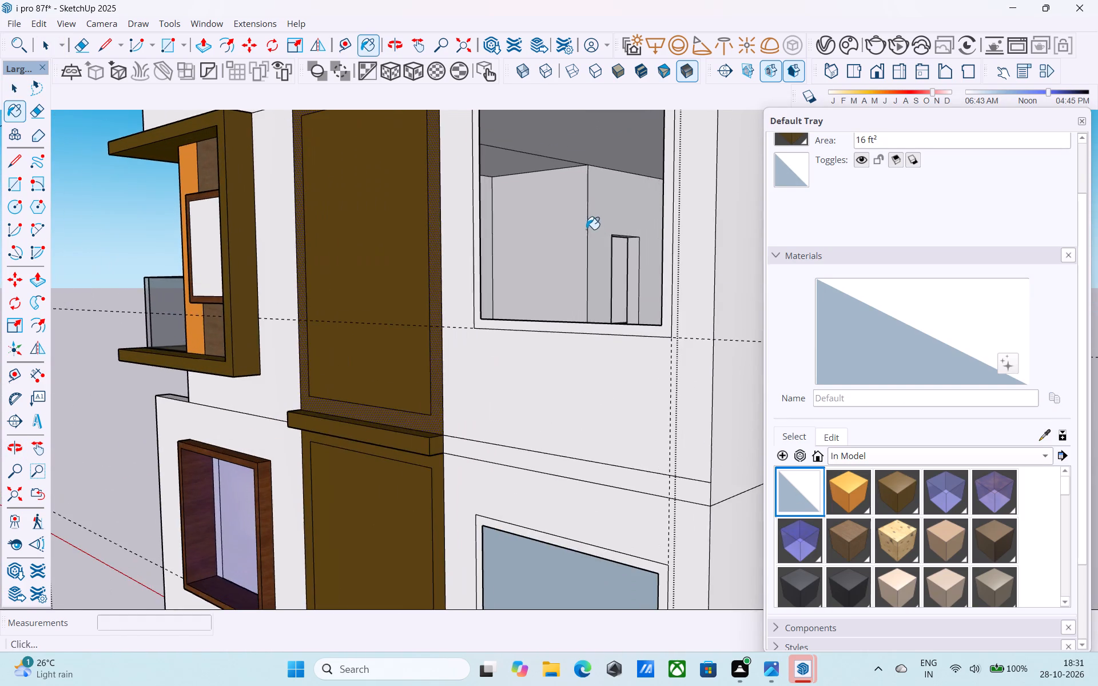
middle_click_drag(552, 228, 539, 226)
scroll(457, 226, "up", 9)
middle_click_drag(488, 224, 323, 289)
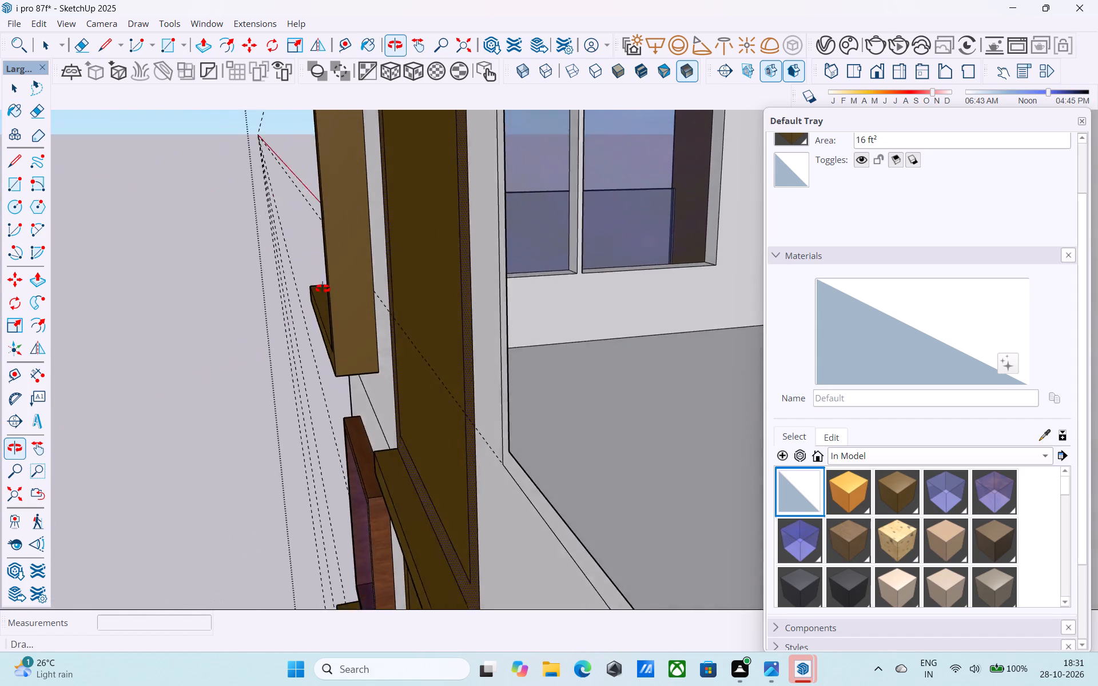
middle_click_drag(323, 289, 416, 312)
scroll(425, 308, "up", 8)
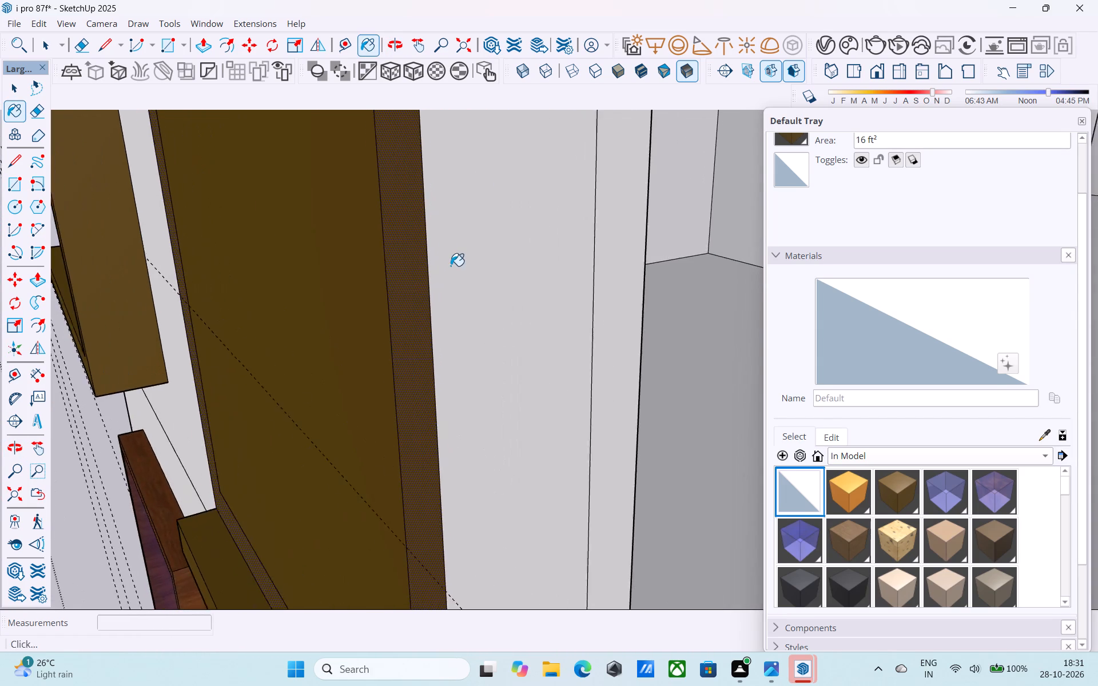
scroll(451, 266, "up", 2)
middle_click_drag(437, 254, 246, 264)
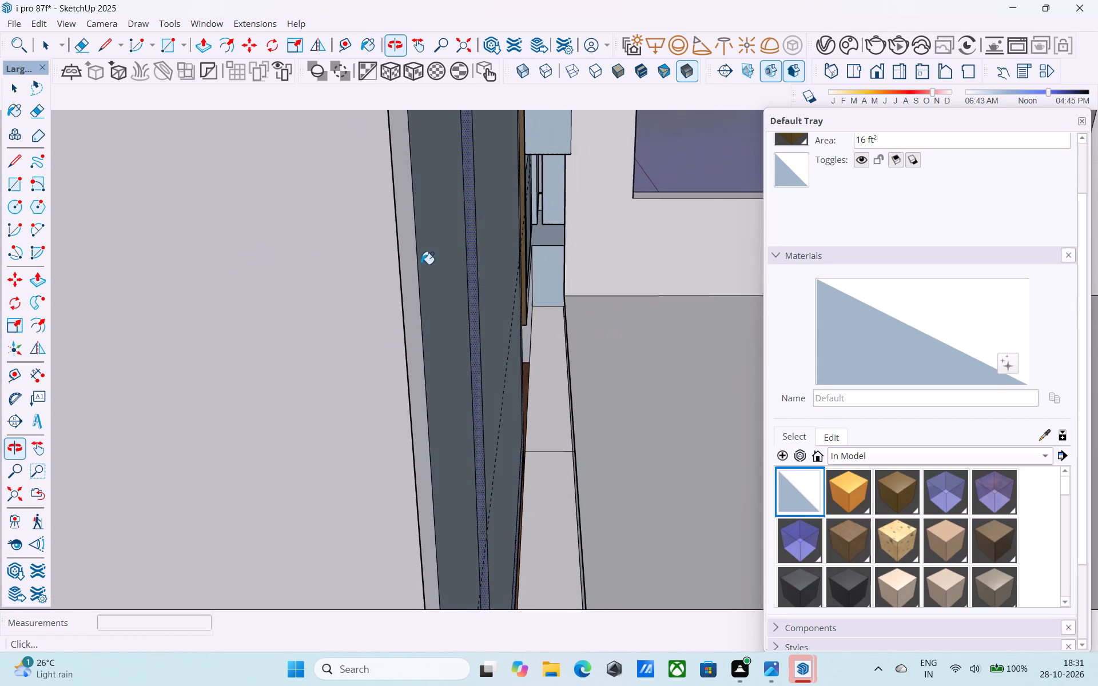
scroll(499, 264, "up", 8)
middle_click_drag(622, 260, 647, 195)
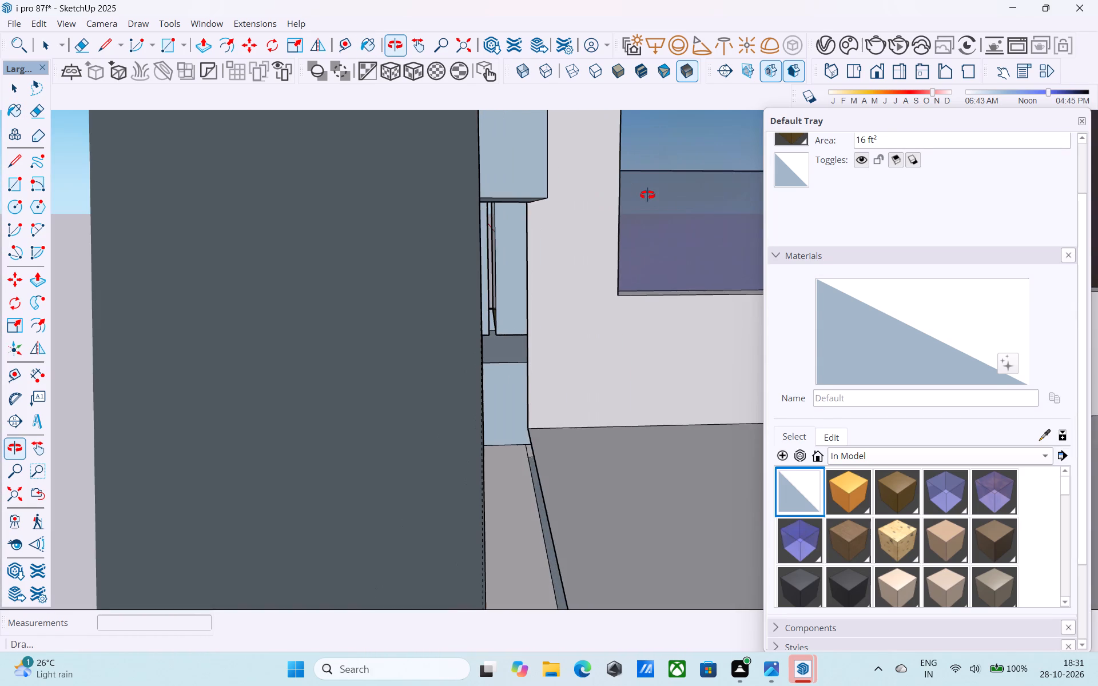
middle_click_drag(647, 195, 621, 177)
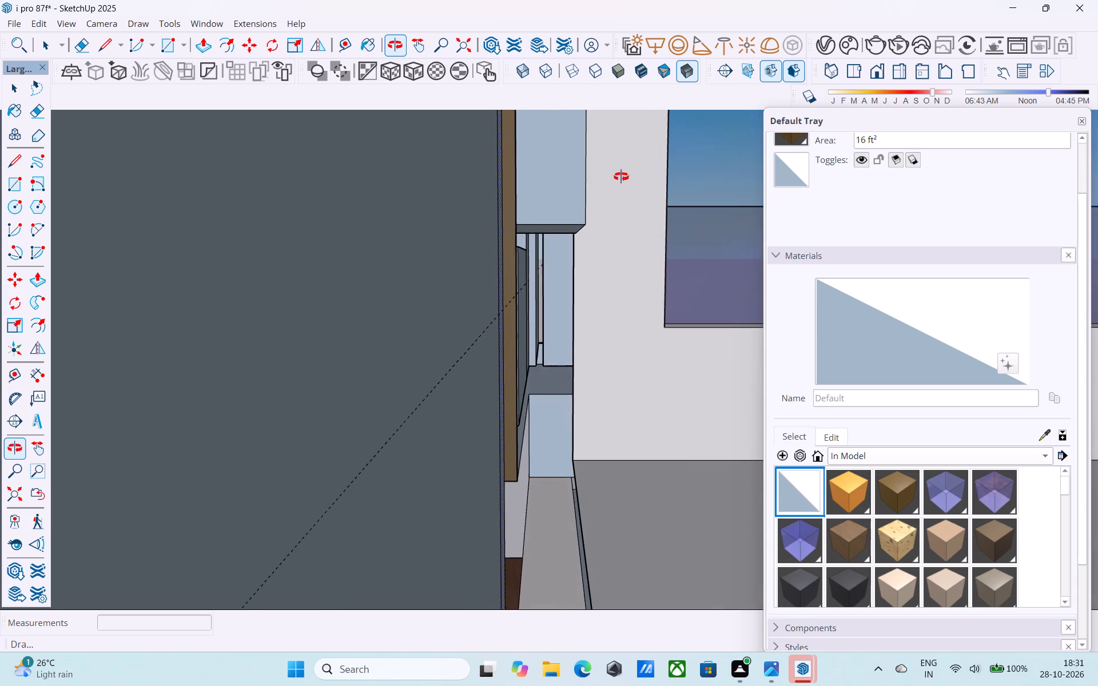
middle_click_drag(621, 177, 757, 148)
scroll(757, 147, "down", 18)
middle_click_drag(341, 217, 401, 240)
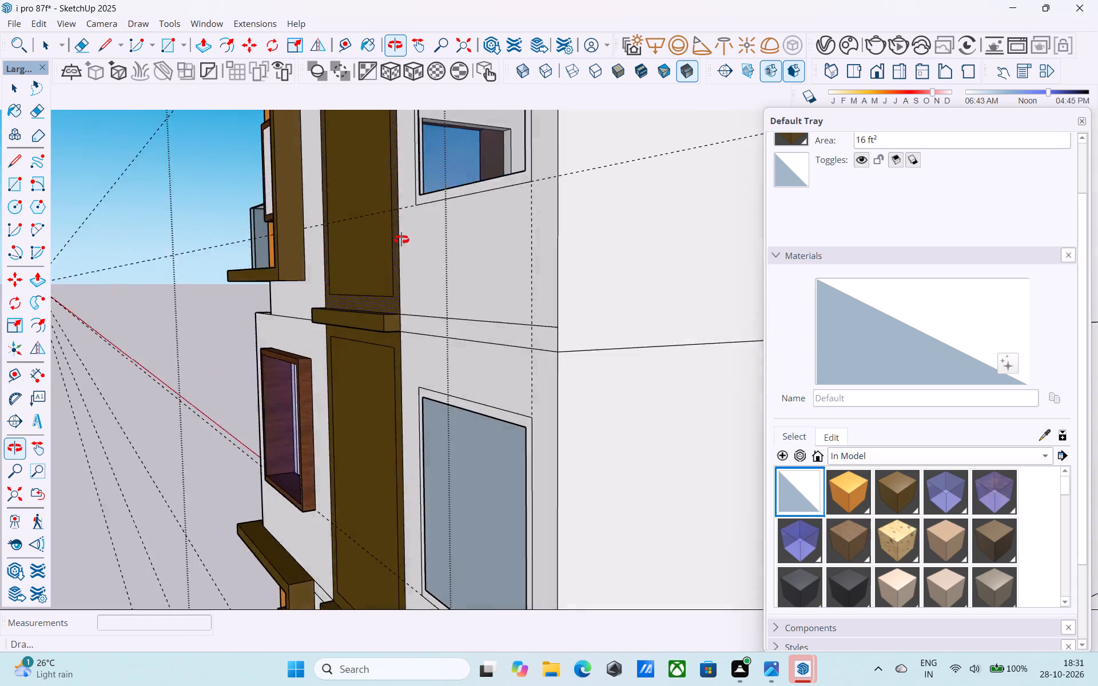
middle_click_drag(401, 240, 606, 304)
key("space")
Fill the window openings on the second and third storeys from the top with 5' 6" by 5' 6" rectangles inside their frames.
scroll(650, 266, "down", 3)
middle_click_drag(650, 265, 556, 338)
key("r")
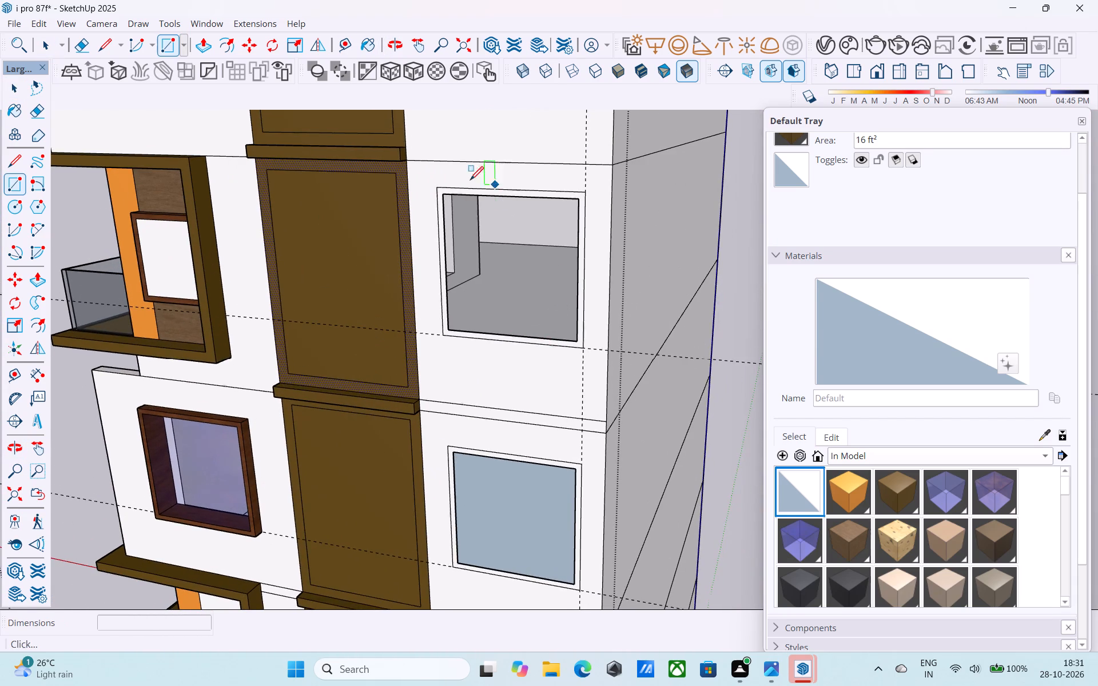
scroll(416, 194, "up", 4)
left_click(460, 196)
left_click(655, 413)
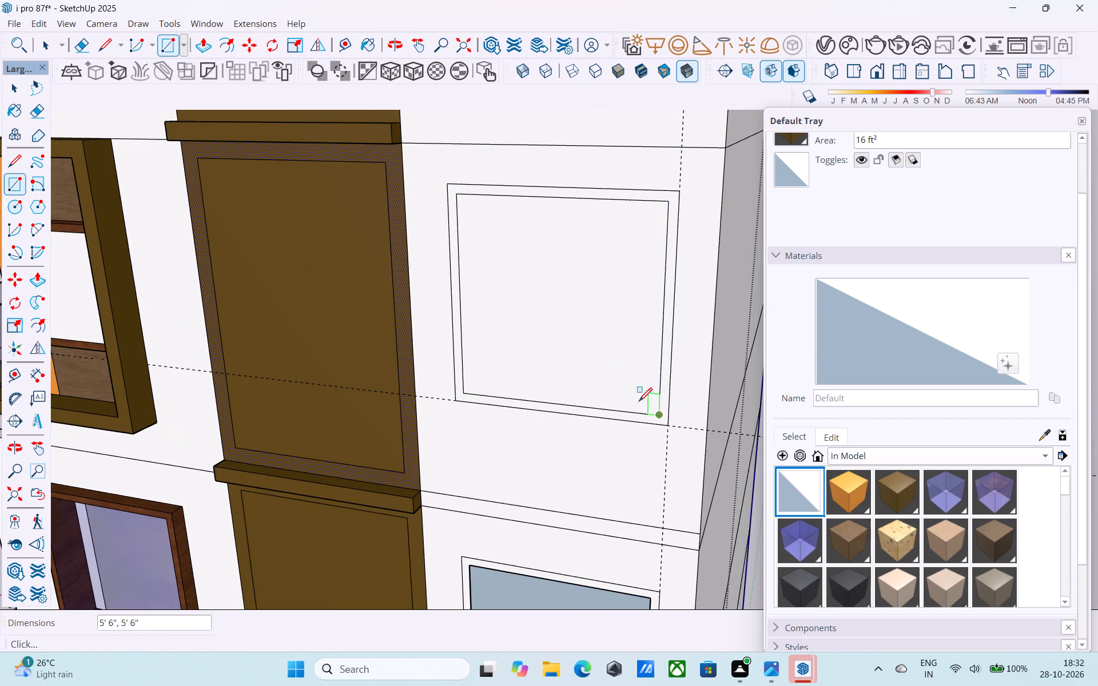
scroll(572, 338, "down", 11)
scroll(485, 466, "up", 11)
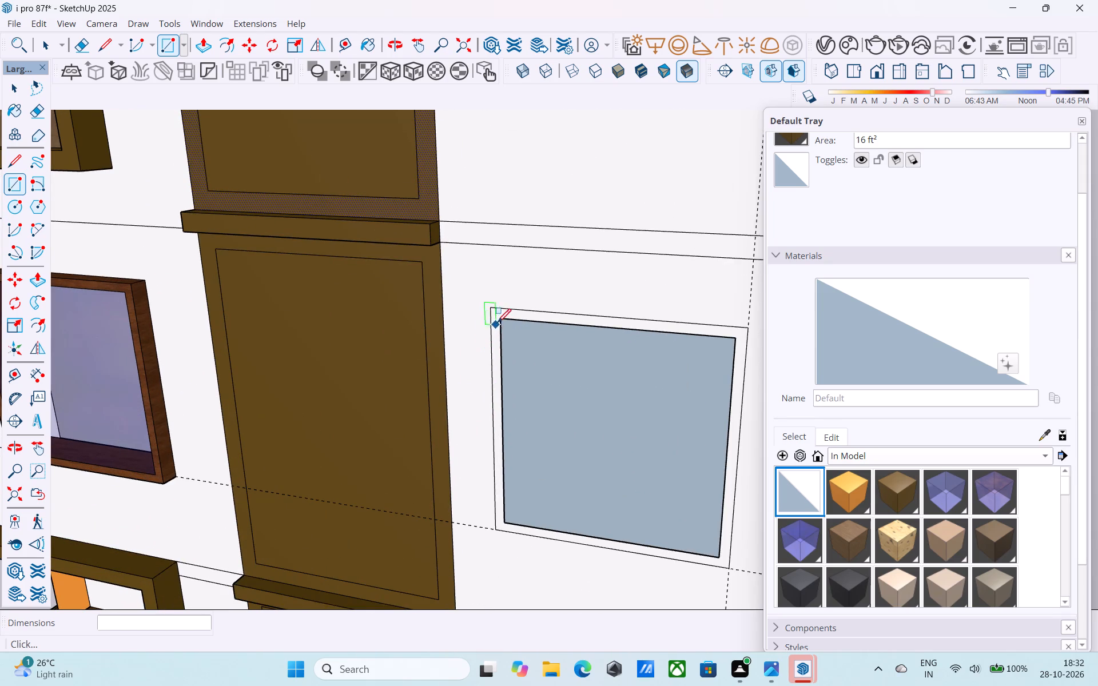
left_click(500, 322)
scroll(423, 264, "down", 6)
scroll(536, 386, "up", 5)
left_click(633, 466)
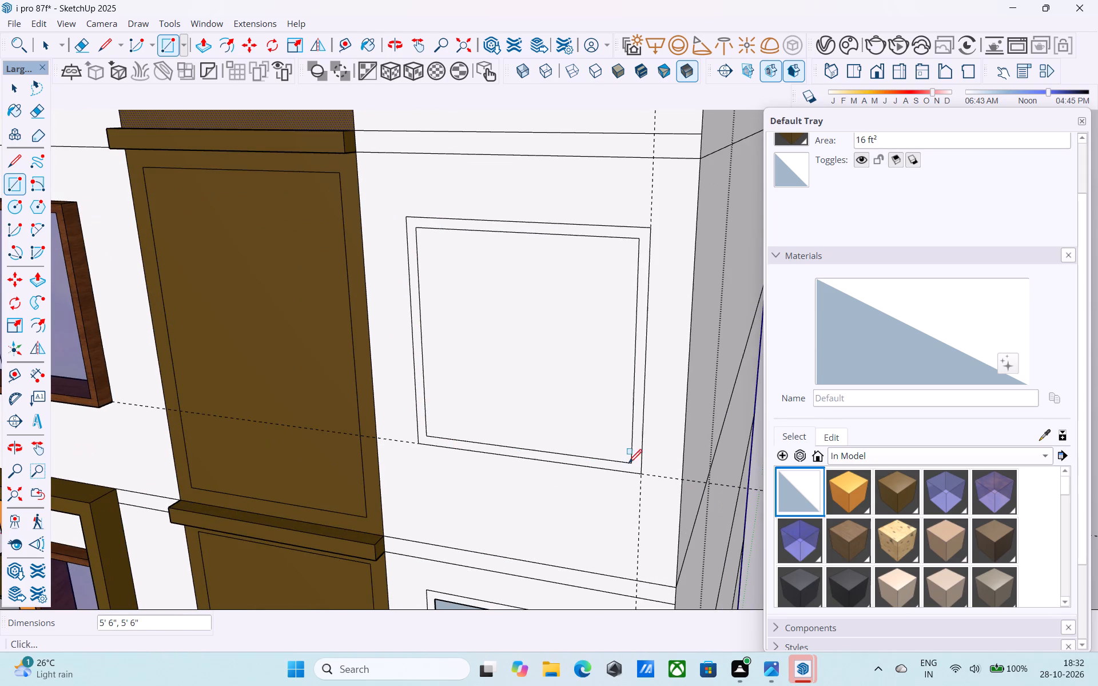
Draw rectangles inside the window frames of the side wall's two lowest storeys to fill their openings with faces.
scroll(412, 238, "down", 11)
scroll(413, 403, "up", 10)
left_click(405, 327)
scroll(407, 320, "down", 6)
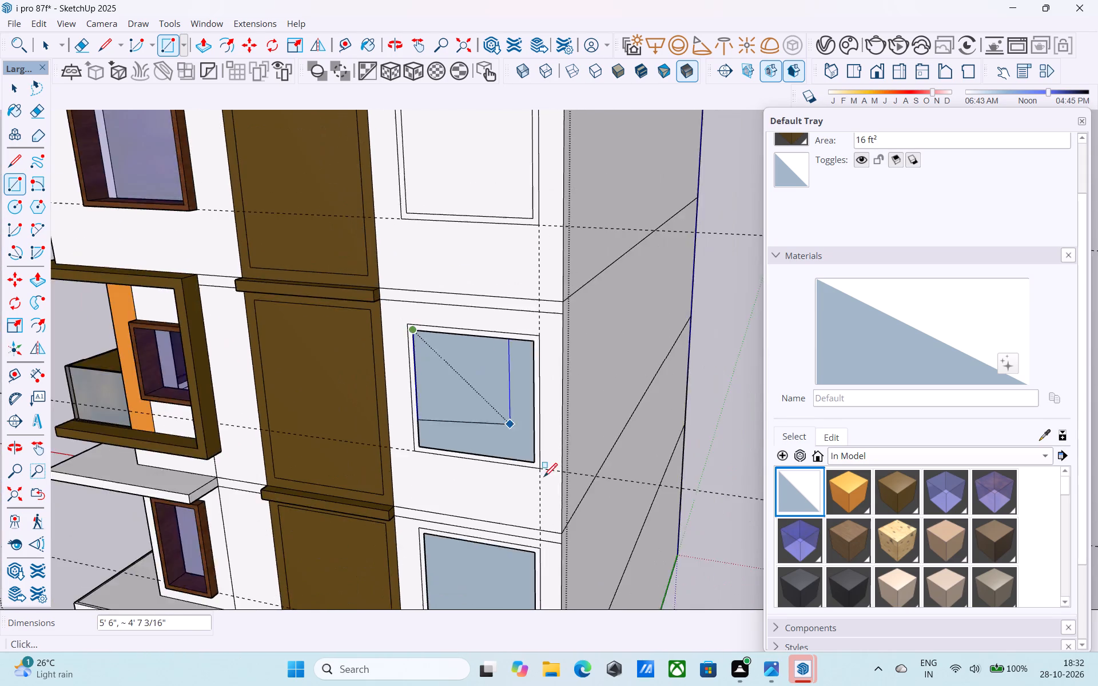
scroll(546, 480, "up", 6)
left_click(522, 433)
scroll(465, 300, "down", 10)
scroll(440, 399, "up", 4)
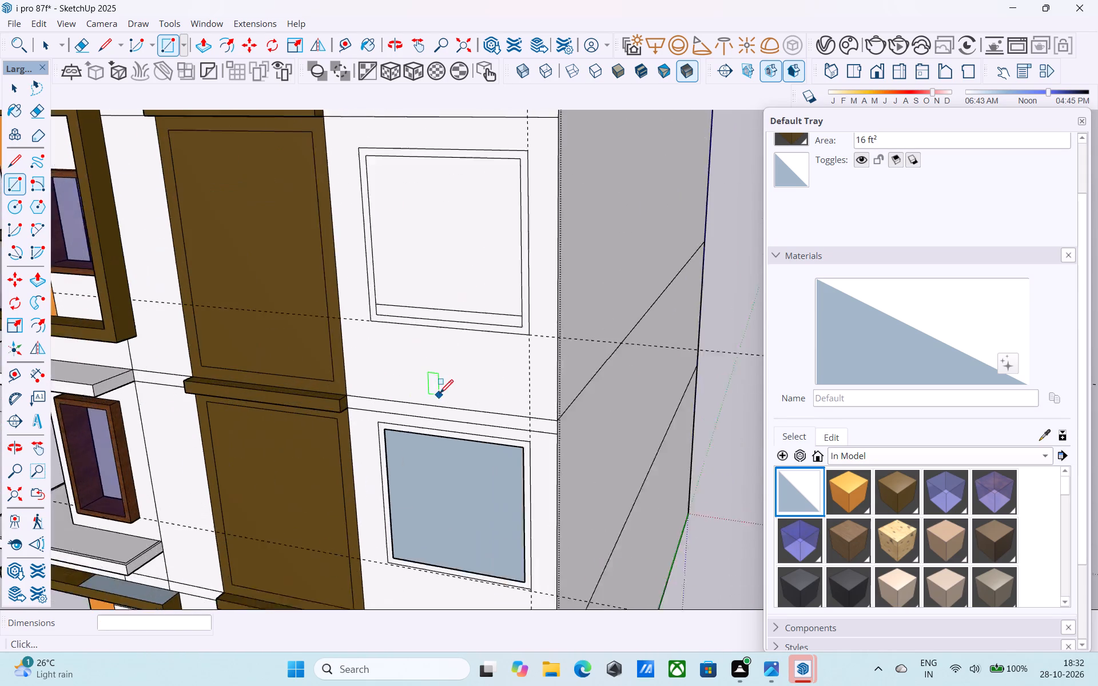
scroll(440, 394, "up", 6)
left_click(370, 442)
scroll(372, 349, "down", 9)
scroll(423, 485, "up", 9)
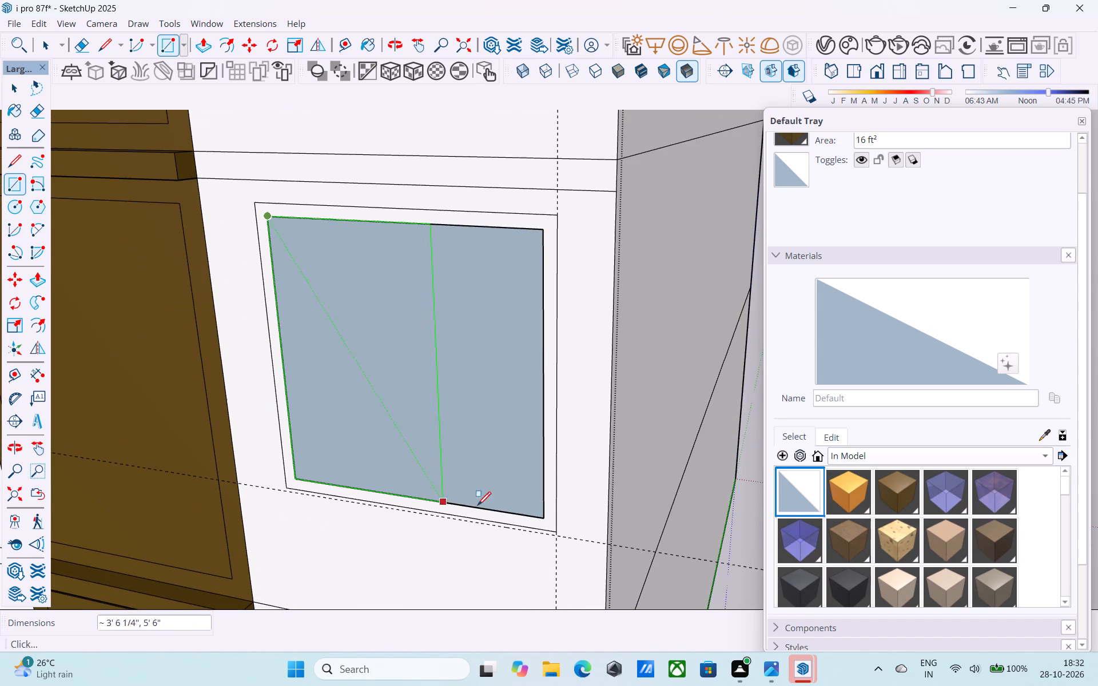
left_click(541, 518)
scroll(439, 327, "down", 17)
key("space")
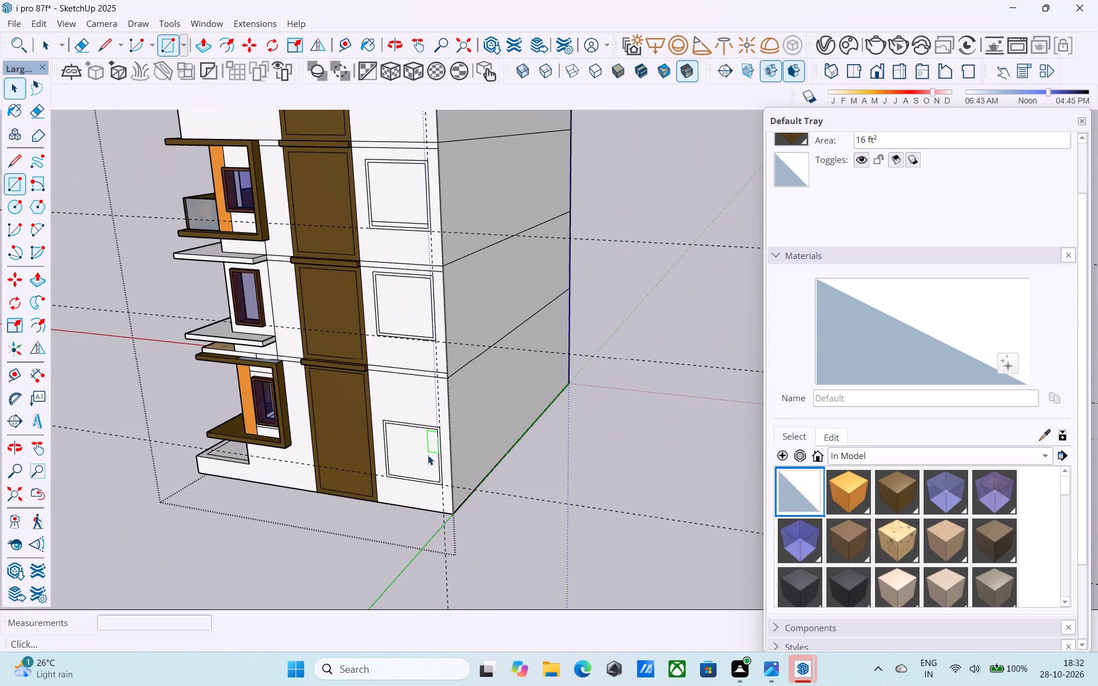
Erase the stray horizontal line near the bottom of the second-lowest window on the side wall.
middle_click_drag(428, 455, 506, 501)
scroll(508, 500, "up", 5)
scroll(492, 246, "up", 6)
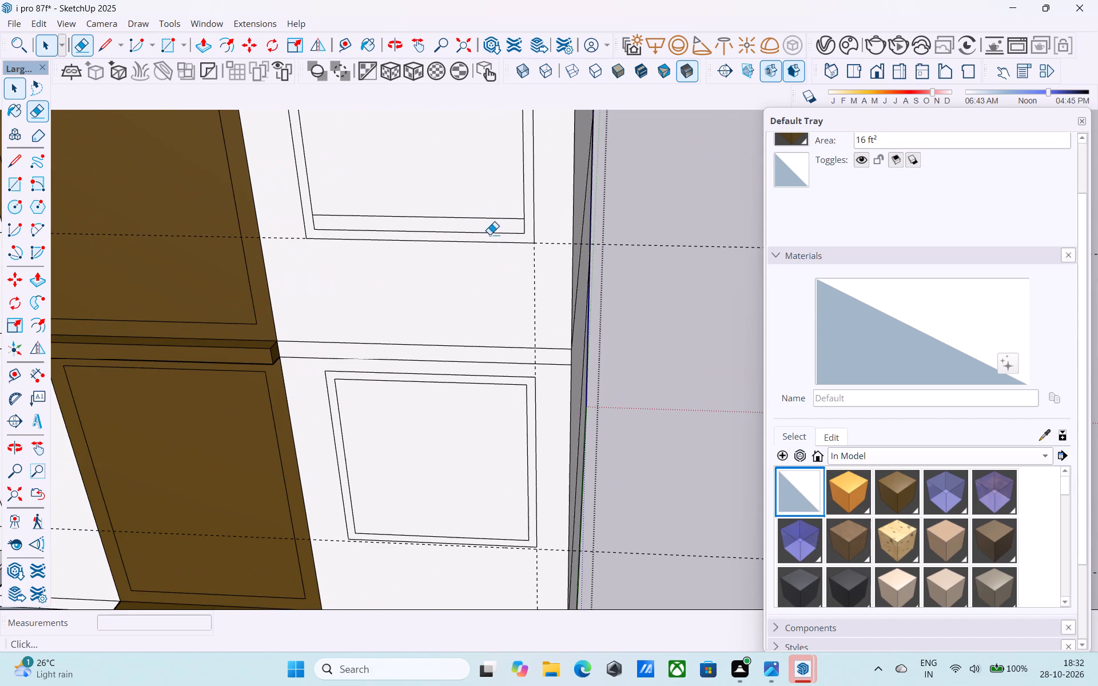
key("e")
left_click_drag(480, 208, 485, 218)
key("space")
scroll(471, 206, "down", 11)
scroll(453, 470, "up", 6)
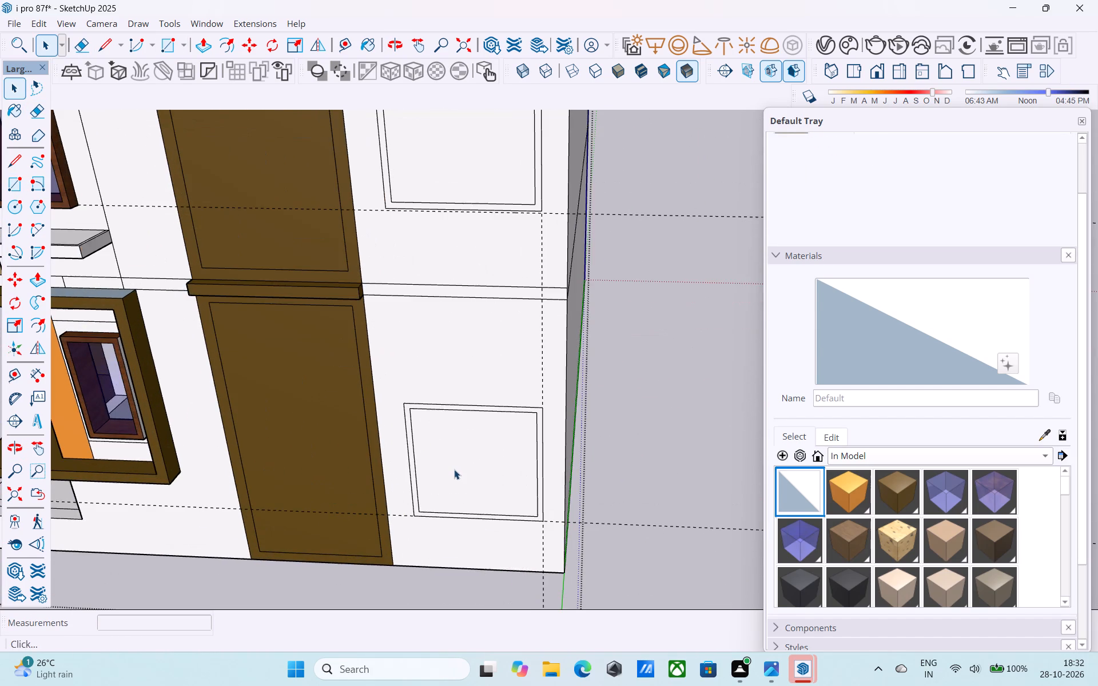
Push the lowest side-wall window's inner face 9" inward to cut its opening.
left_click(454, 469)
scroll(454, 469, "up", 4)
key("p")
left_click(454, 469)
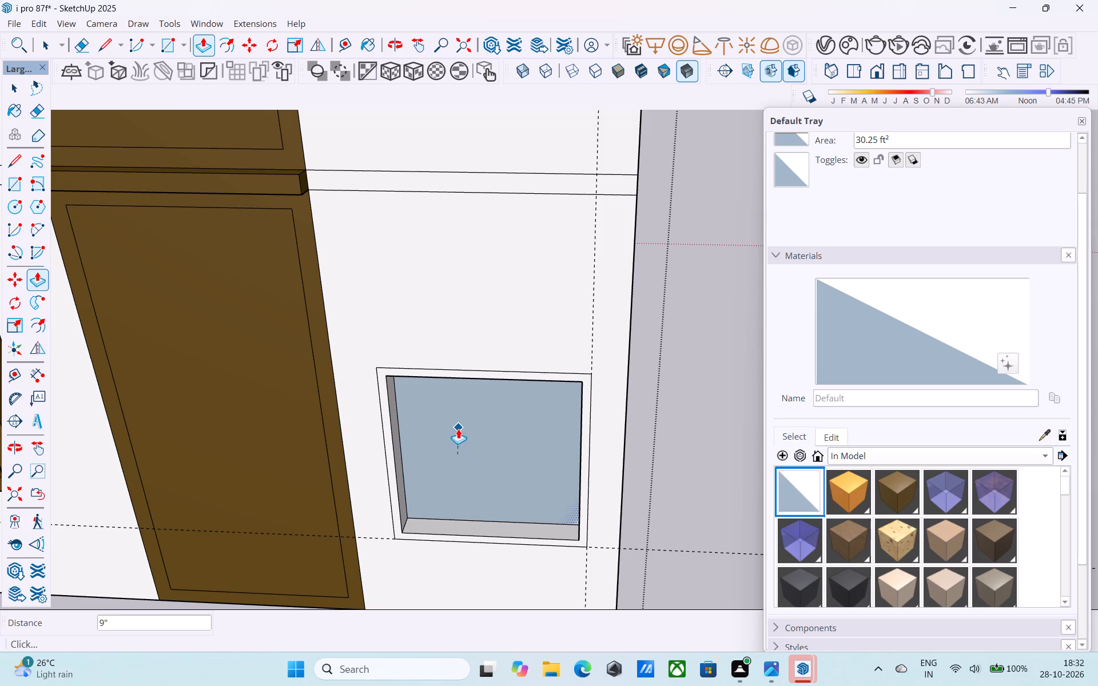
left_click(459, 427)
Repeat the 9" push on the inner faces of the second-lowest and middle side-wall windows.
scroll(459, 427, "down", 6)
middle_click_drag(459, 427, 472, 514)
scroll(473, 501, "up", 1)
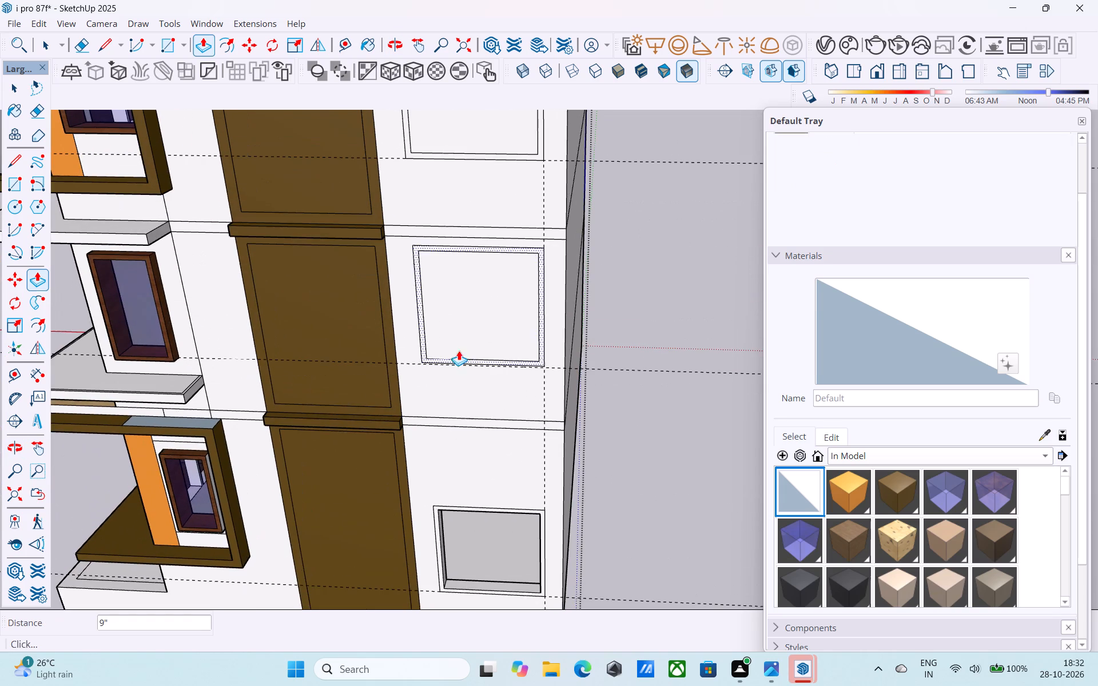
double_click(460, 335)
scroll(460, 328, "down", 3)
middle_click_drag(459, 332, 448, 536, "shift")
double_click(440, 414)
middle_click_drag(439, 379, 426, 530, "shift")
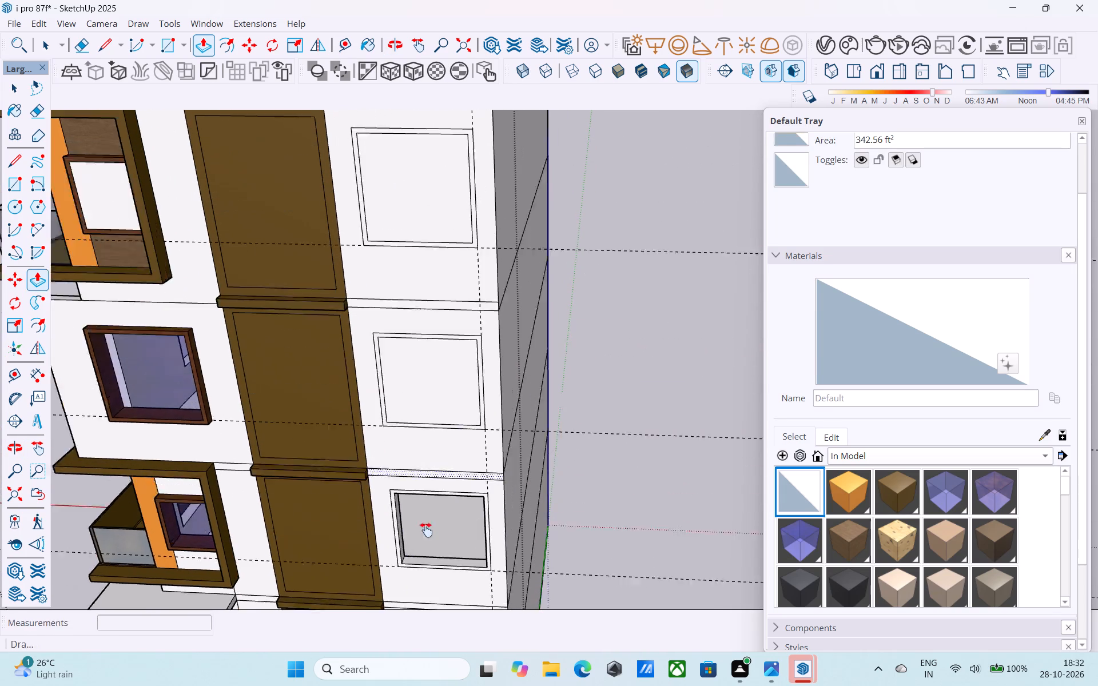
middle_click_drag(426, 530, 428, 549, "shift")
double_click(414, 472)
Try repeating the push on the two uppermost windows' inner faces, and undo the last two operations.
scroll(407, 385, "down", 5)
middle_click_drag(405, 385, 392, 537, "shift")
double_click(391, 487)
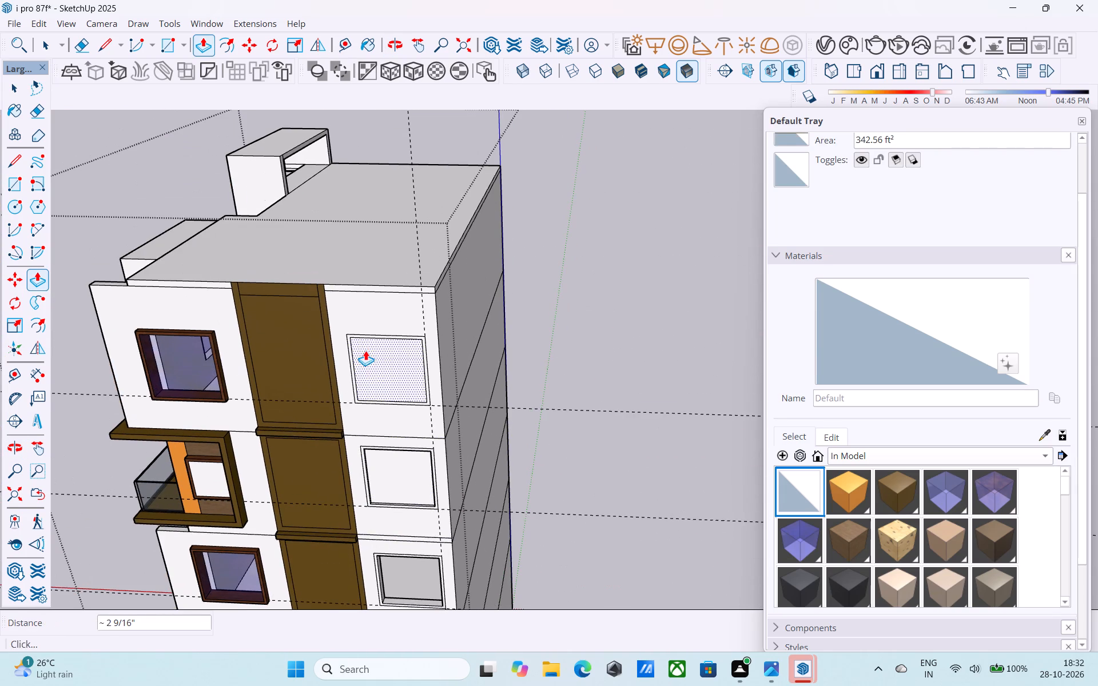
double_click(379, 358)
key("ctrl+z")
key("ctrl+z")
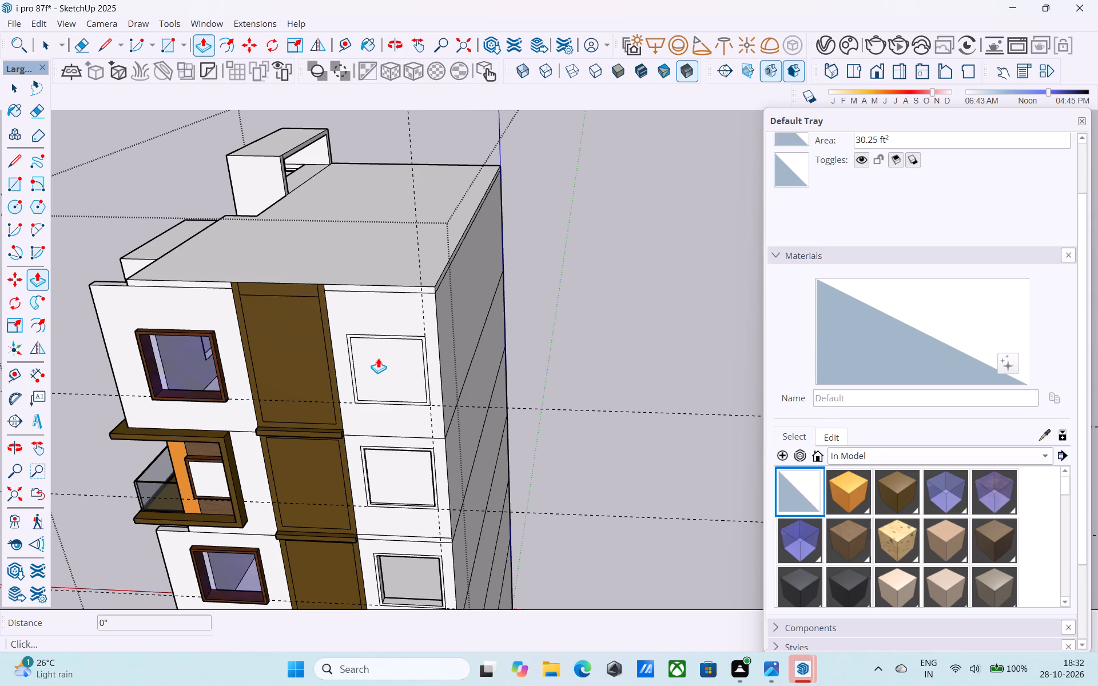
Push in the inner faces of the two uppermost side-wall windows to cut their openings, using 9" on the second-highest.
left_click(409, 479)
scroll(408, 478, "up", 8)
left_click(402, 459)
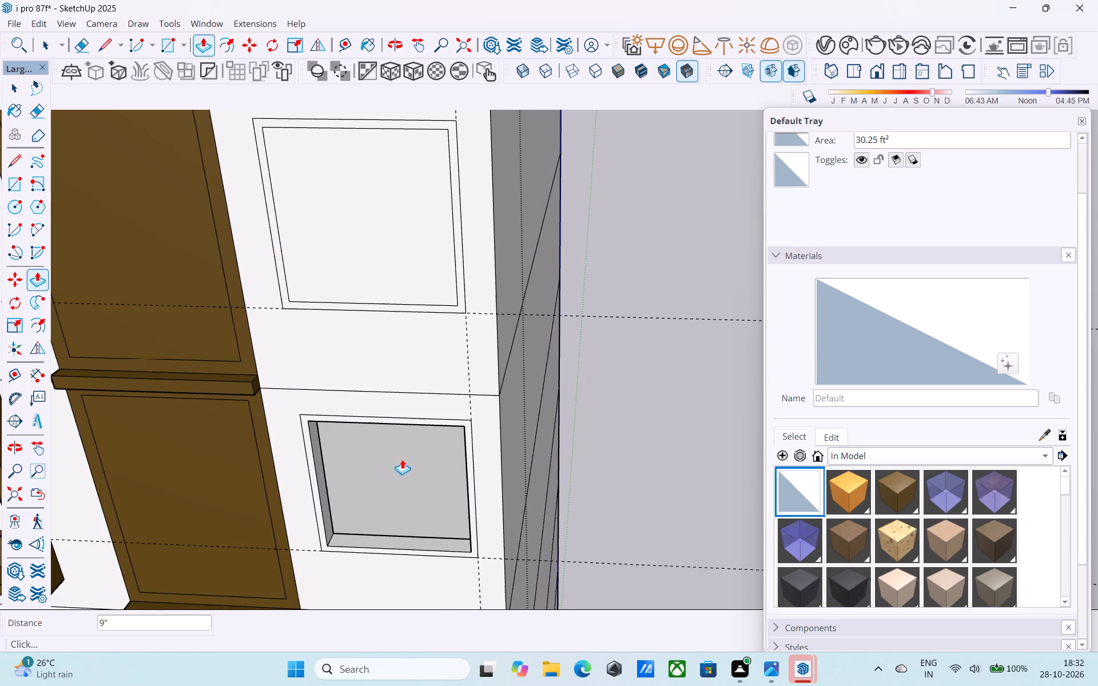
left_click(363, 285)
left_click(367, 281)
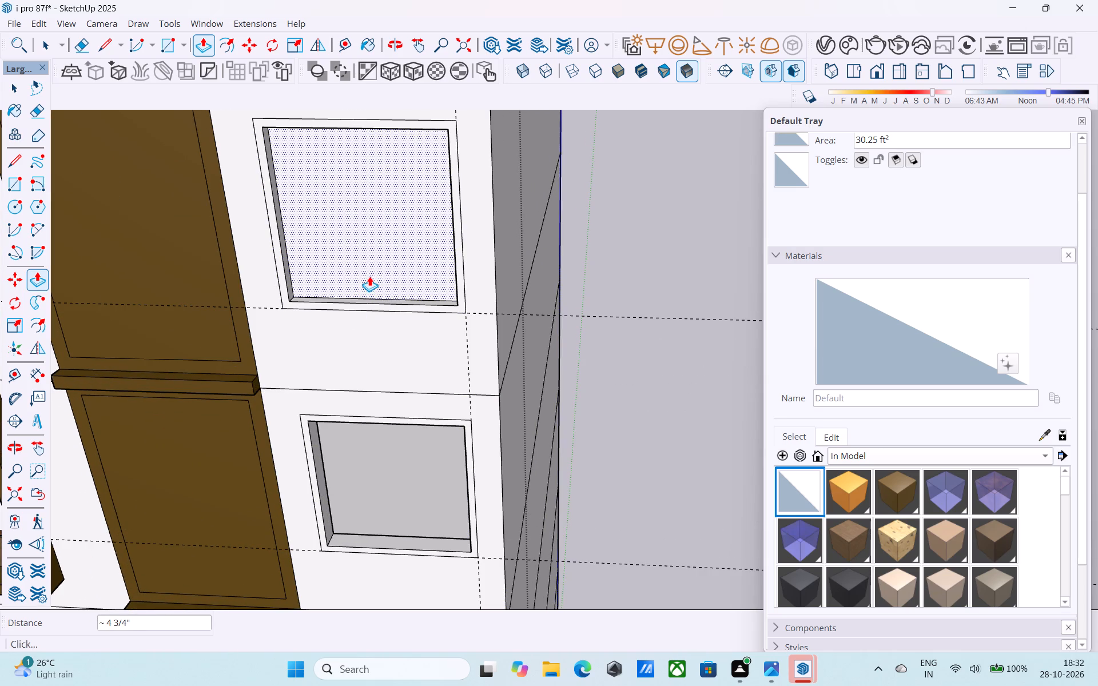
left_click(369, 276)
left_click(378, 239)
key("space")
scroll(375, 238, "down", 10)
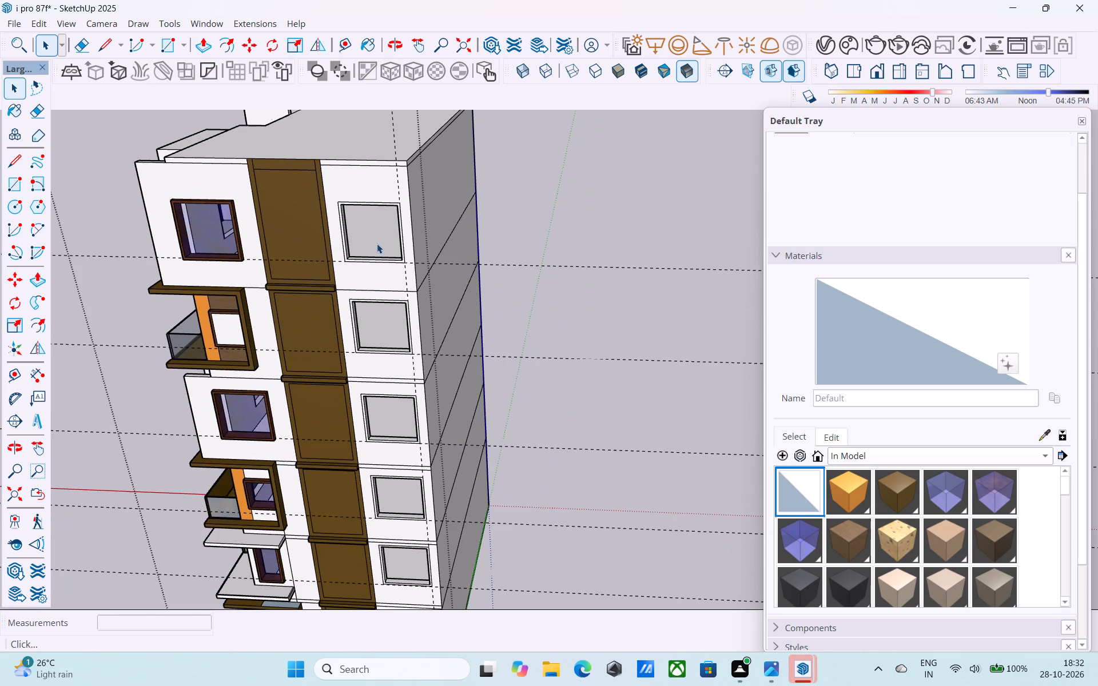
Save the model.
key("ctrl+s")
Examine the column of window openings along the side wall from several angles.
scroll(377, 244, "down", 7)
middle_click_drag(333, 357, 377, 269)
scroll(377, 269, "up", 6)
scroll(376, 263, "down", 5)
middle_click_drag(376, 297, 419, 296)
scroll(361, 329, "down", 4)
middle_click_drag(342, 389, 359, 387)
scroll(349, 245, "up", 9)
middle_click_drag(531, 186, 457, 208)
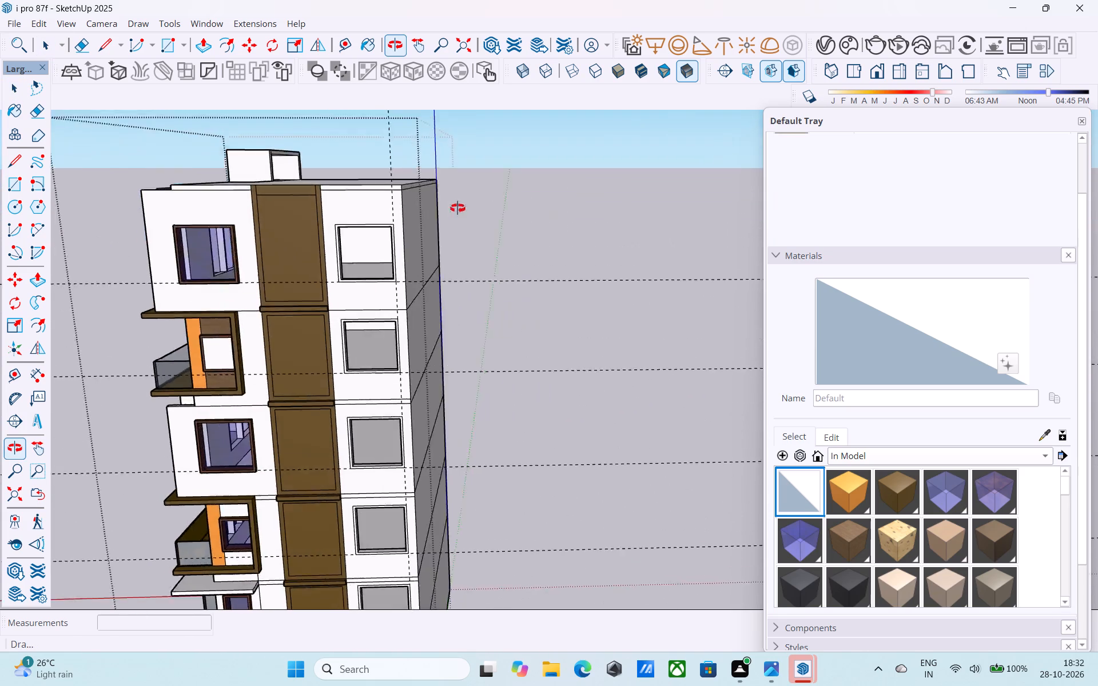
middle_click_drag(457, 208, 409, 210)
Draw a rectangle between opposite inner corners of the top-storey window frame to close its cut opening with a face.
scroll(296, 246, "up", 3)
key("r")
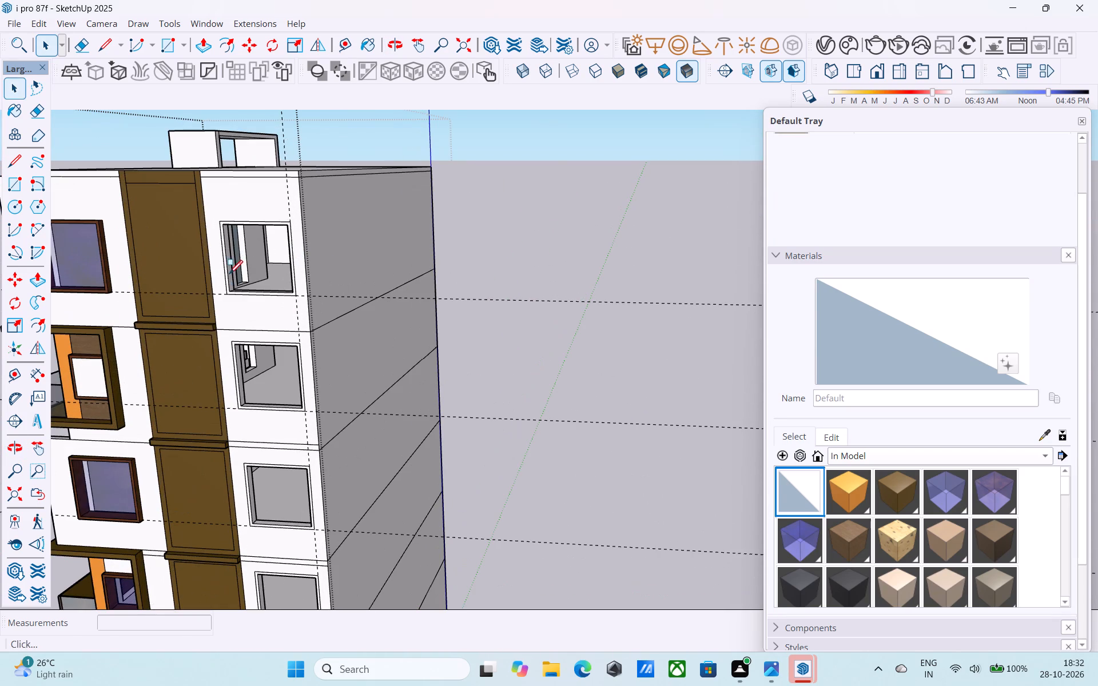
scroll(229, 273, "up", 3)
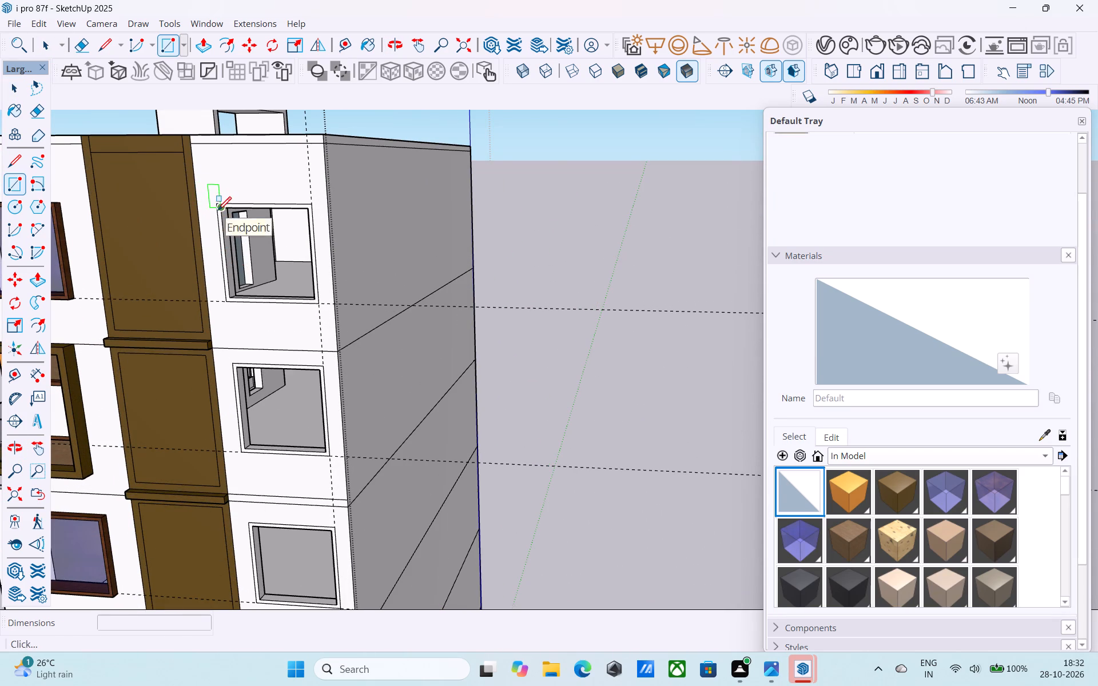
scroll(218, 212, "up", 10)
middle_click_drag(217, 209, 240, 197)
scroll(233, 209, "up", 1)
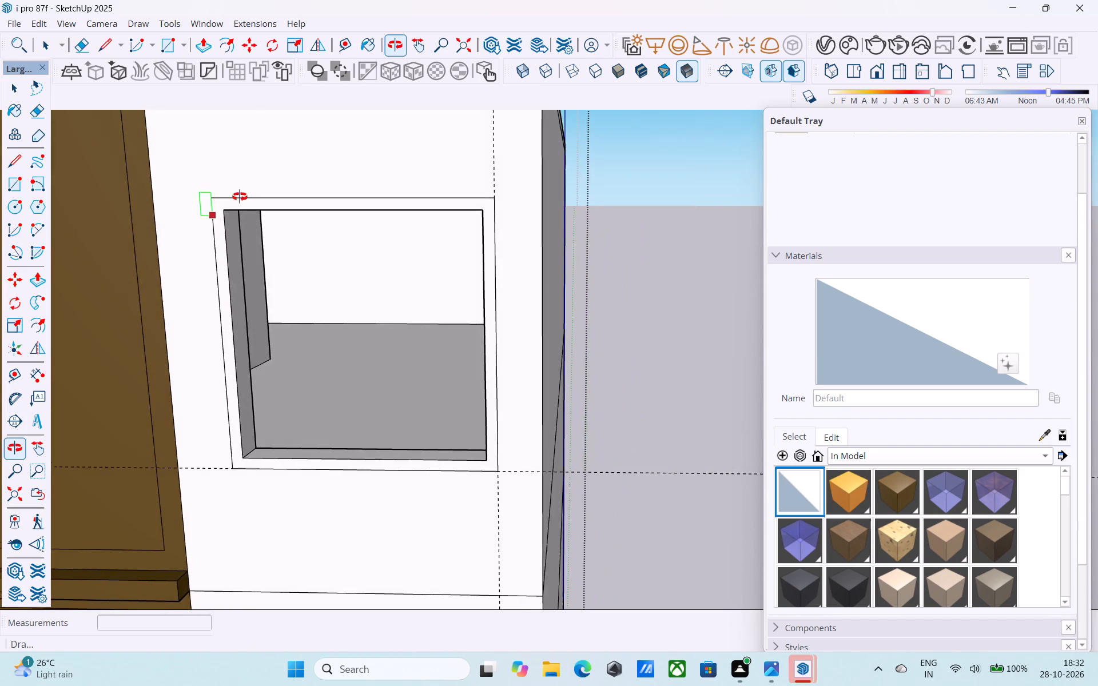
middle_click_drag(240, 197, 208, 190)
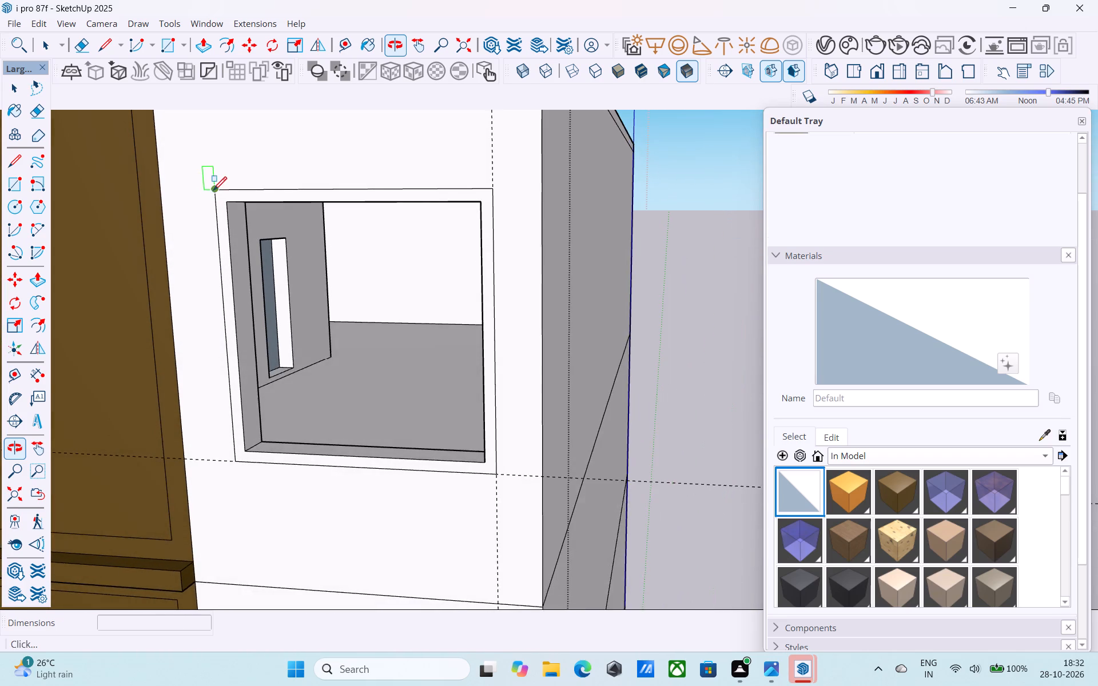
scroll(216, 192, "up", 1)
left_click(226, 204)
left_click(508, 489)
scroll(451, 246, "down", 3)
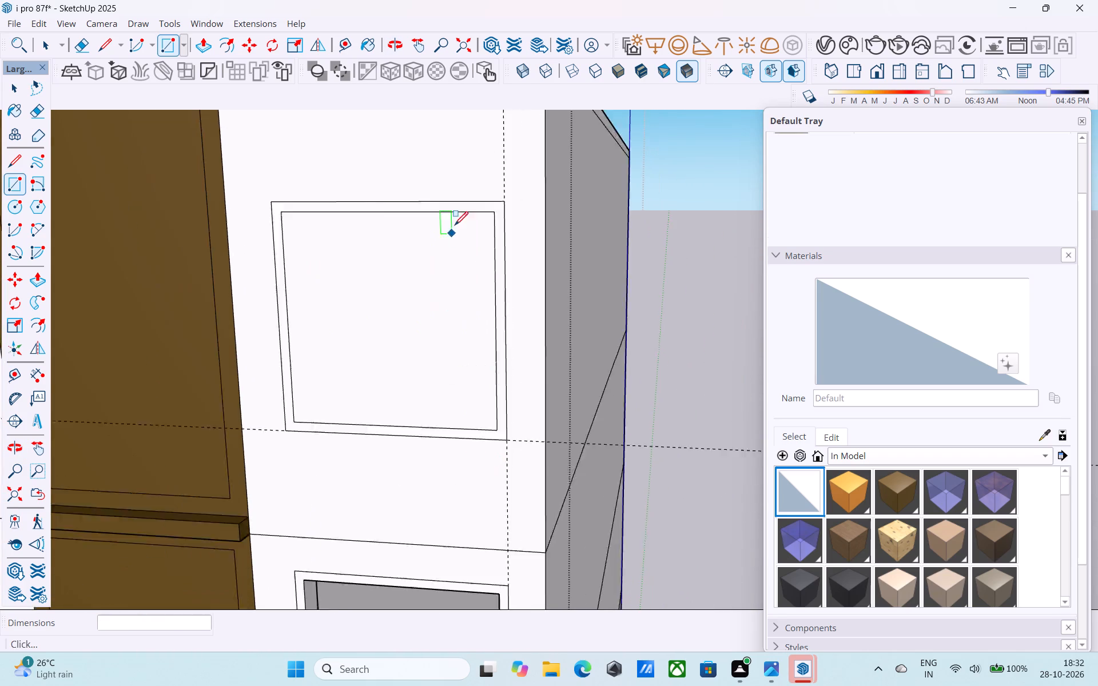
Close the second-highest side-wall window opening with a rectangle drawn between its frame's opposite inner corners.
scroll(455, 226, "down", 9)
scroll(404, 397, "up", 6)
left_click(288, 356)
scroll(288, 282, "down", 9)
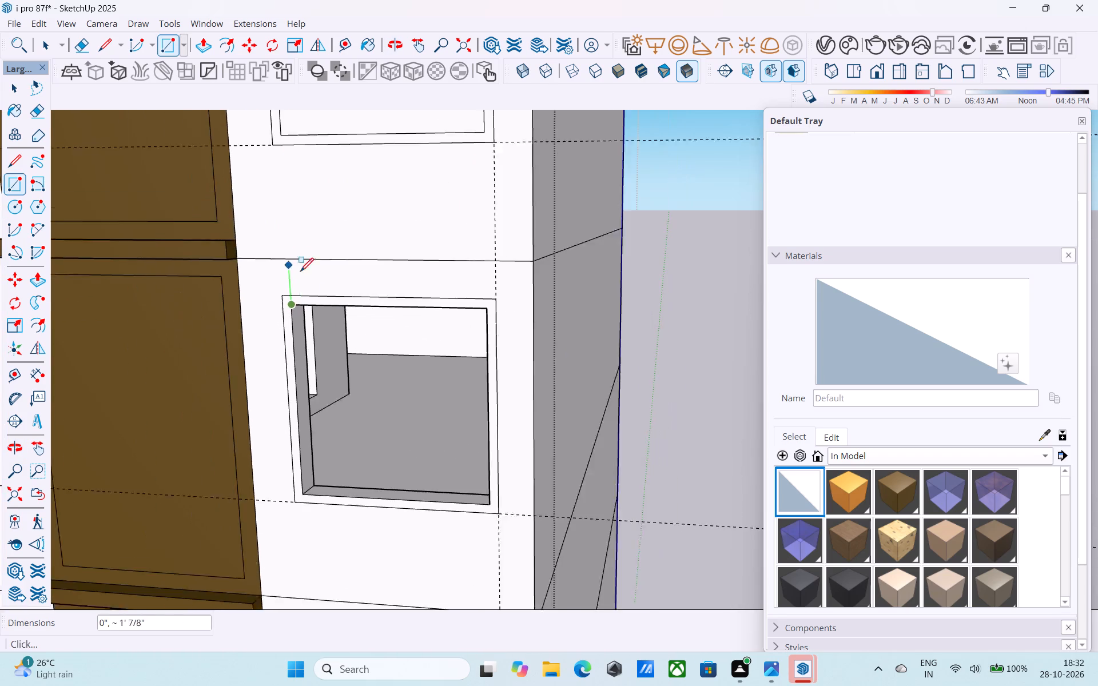
scroll(300, 273, "down", 2)
scroll(433, 444, "up", 4)
left_click(518, 535)
scroll(456, 328, "down", 10)
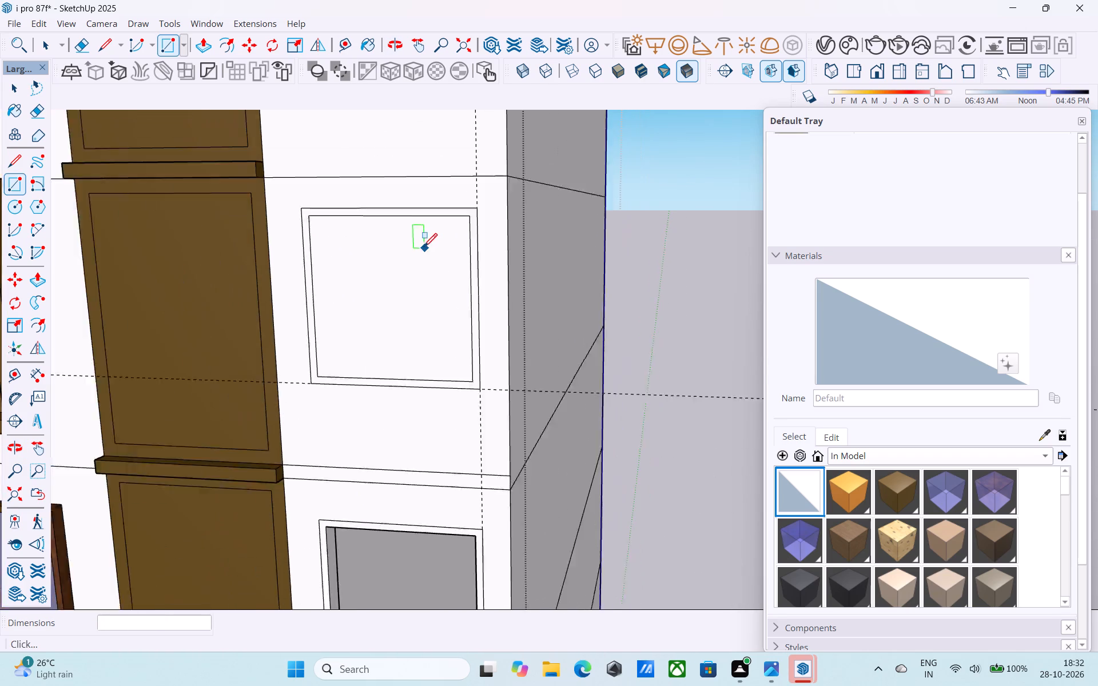
Close the middle side-wall window opening with a rectangle drawn between its frame's opposite inner corners.
scroll(424, 248, "down", 7)
scroll(394, 370, "up", 6)
left_click(343, 419)
scroll(374, 281, "down", 7)
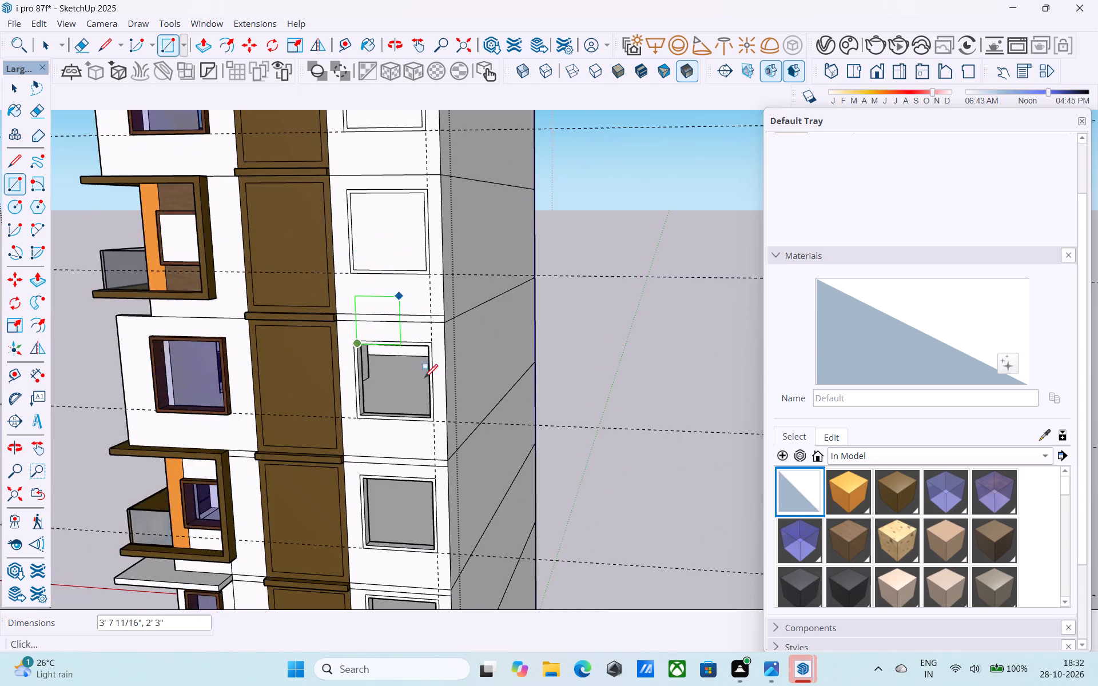
scroll(428, 396, "up", 8)
left_click(433, 446)
scroll(432, 222, "down", 7)
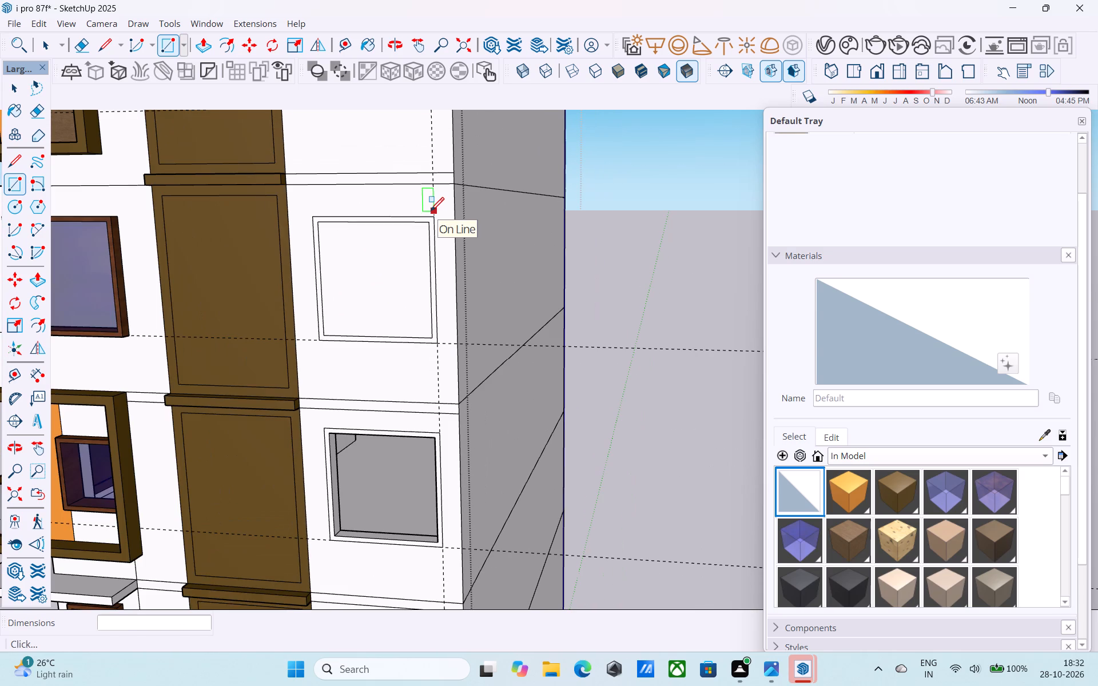
Close the third-lowest side-wall window opening with a 5' 6" by 5' 6" rectangle between its frame's opposite inner corners.
scroll(431, 212, "down", 6)
middle_click_drag(419, 346, 407, 325)
scroll(400, 325, "up", 6)
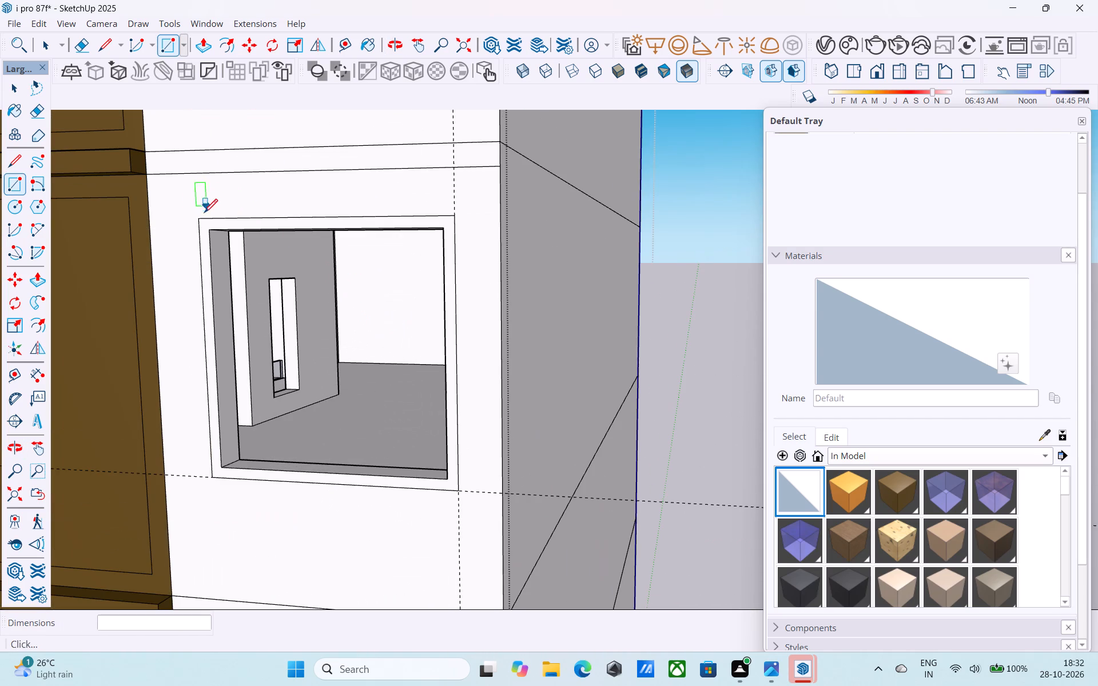
left_click(208, 228)
left_click(448, 477)
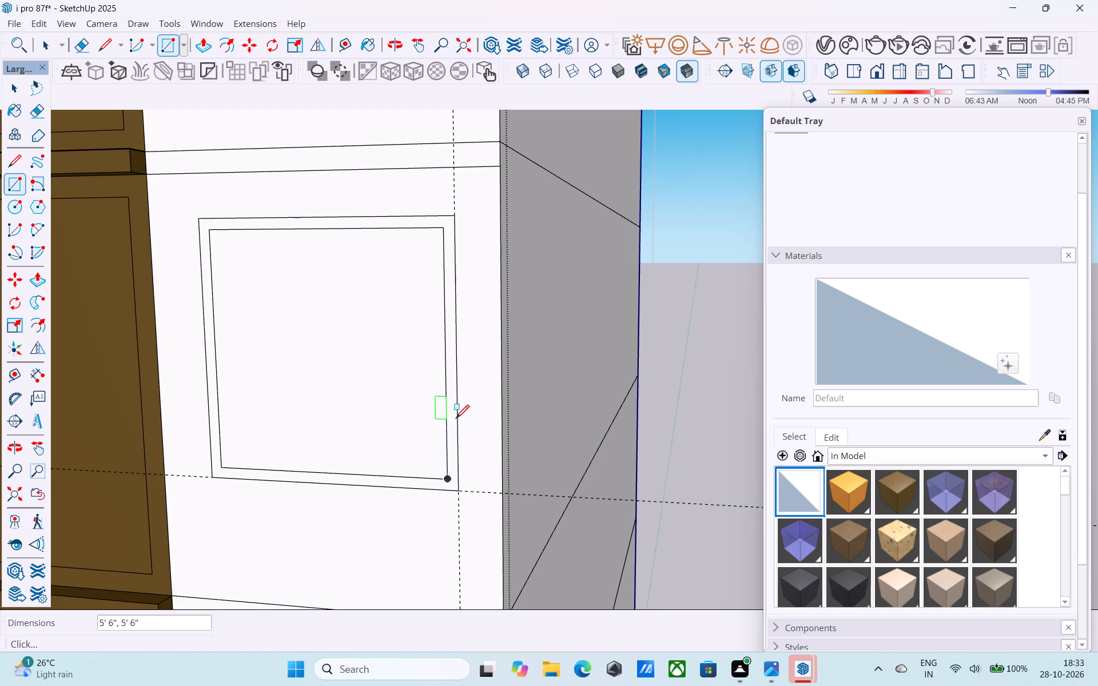
Close the second-lowest side-wall window opening with a 5' 6" by 5' 6" rectangle between its frame's opposite inner corners.
scroll(482, 340, "down", 7)
scroll(486, 273, "down", 6)
scroll(424, 444, "up", 9)
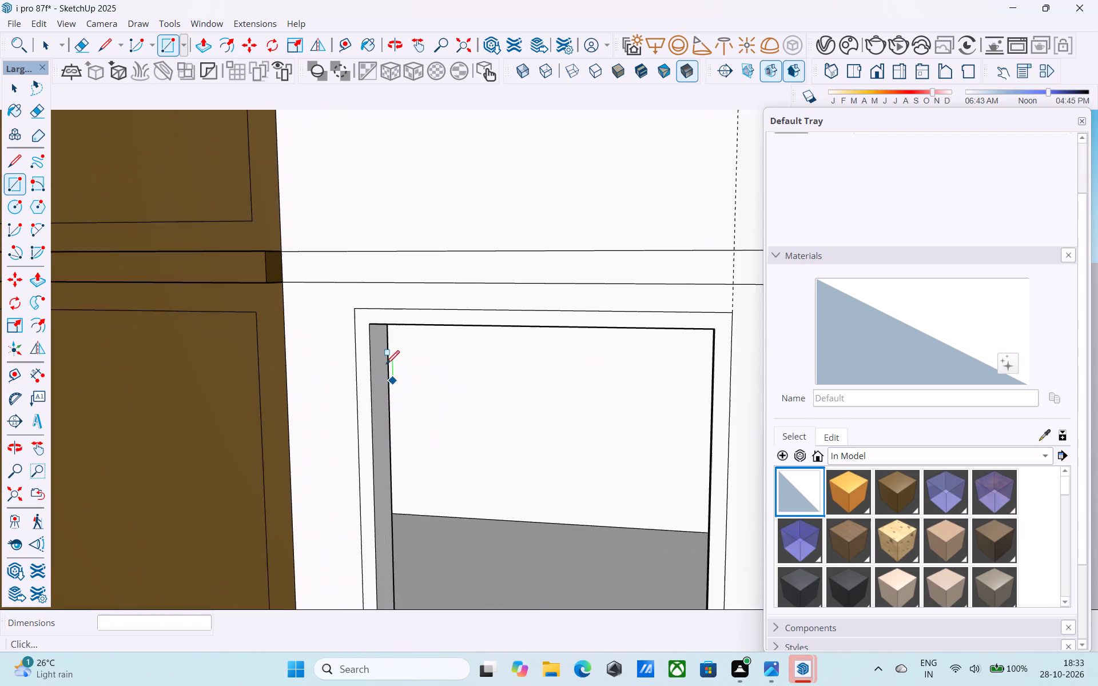
scroll(386, 365, "up", 3)
left_click(367, 316)
scroll(371, 250, "down", 7)
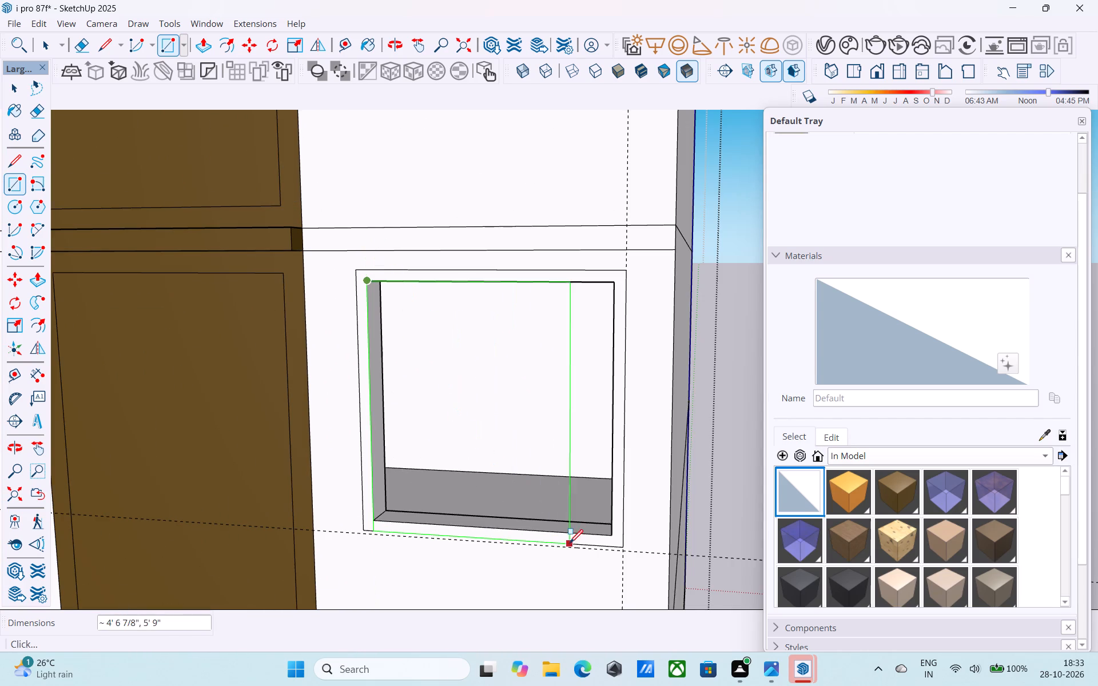
scroll(585, 545, "up", 6)
left_click(632, 529)
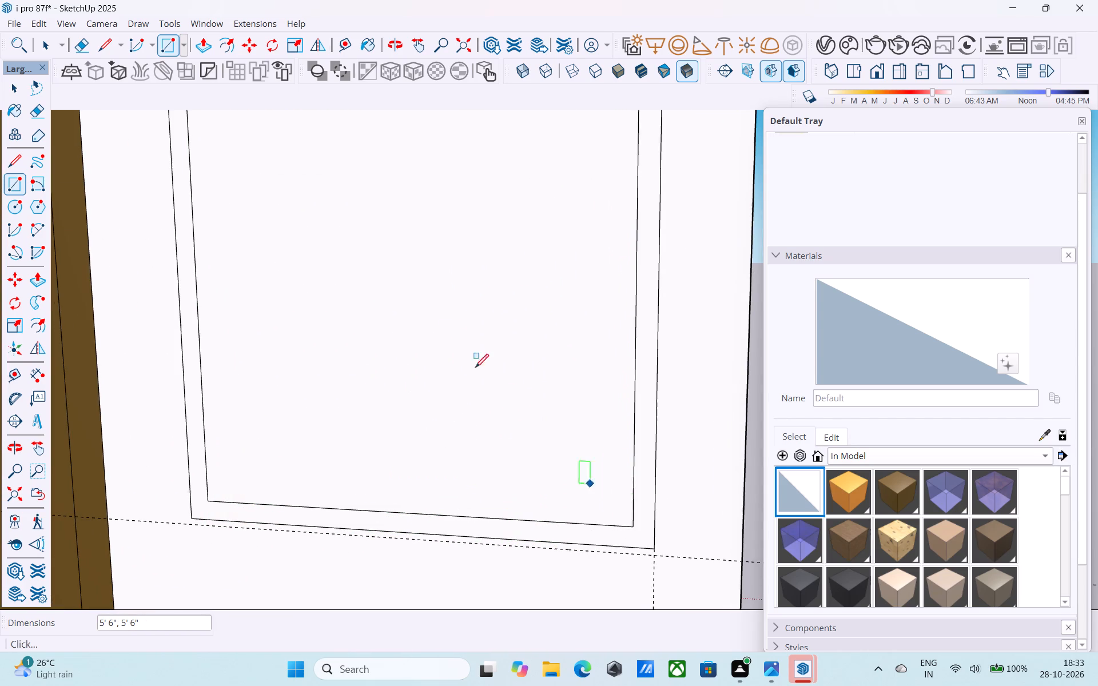
Close the ground-storey side-wall window opening with a 5' 6" by 5' 6" rectangle between its frame's opposite inner corners.
scroll(440, 336, "down", 19)
scroll(411, 489, "up", 7)
left_click(339, 434)
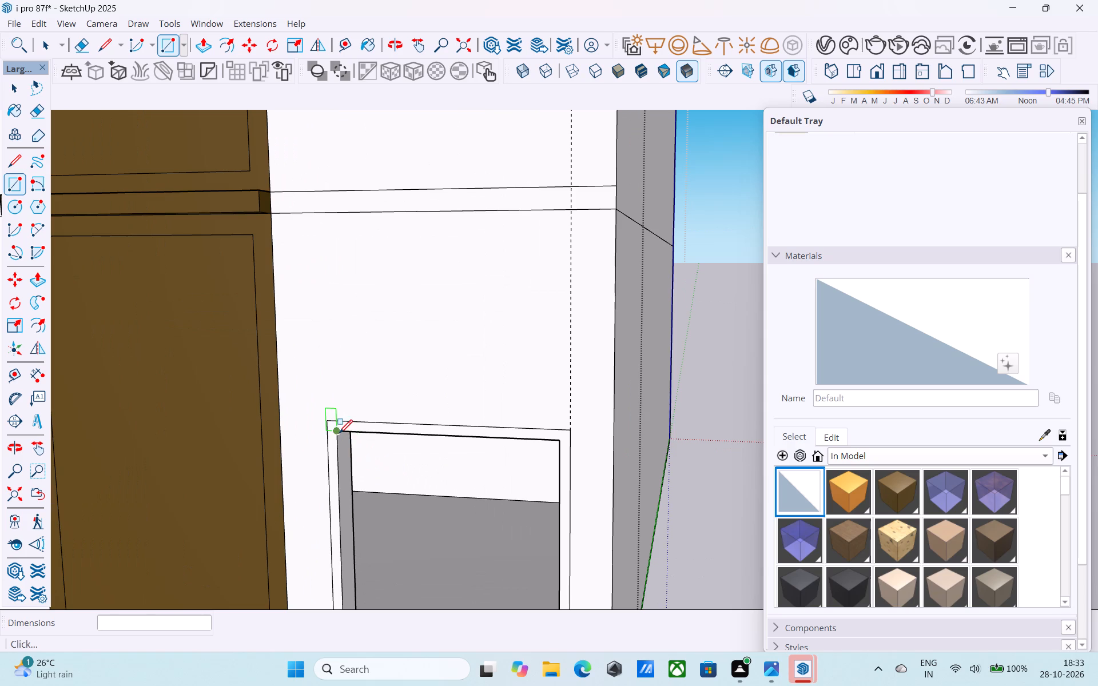
scroll(351, 268, "down", 7)
scroll(467, 485, "up", 5)
left_click(465, 466)
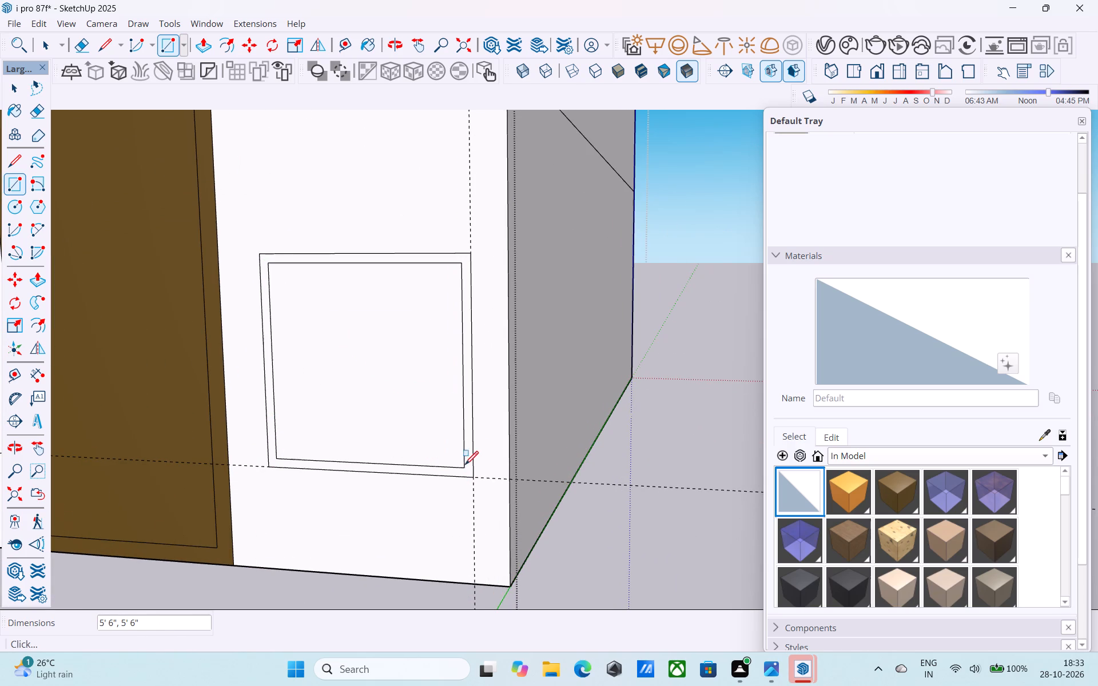
Paint the six new side-wall window panes, from ground storey to top, with the Glass_Sky Reflection_1 material.
left_click(803, 541)
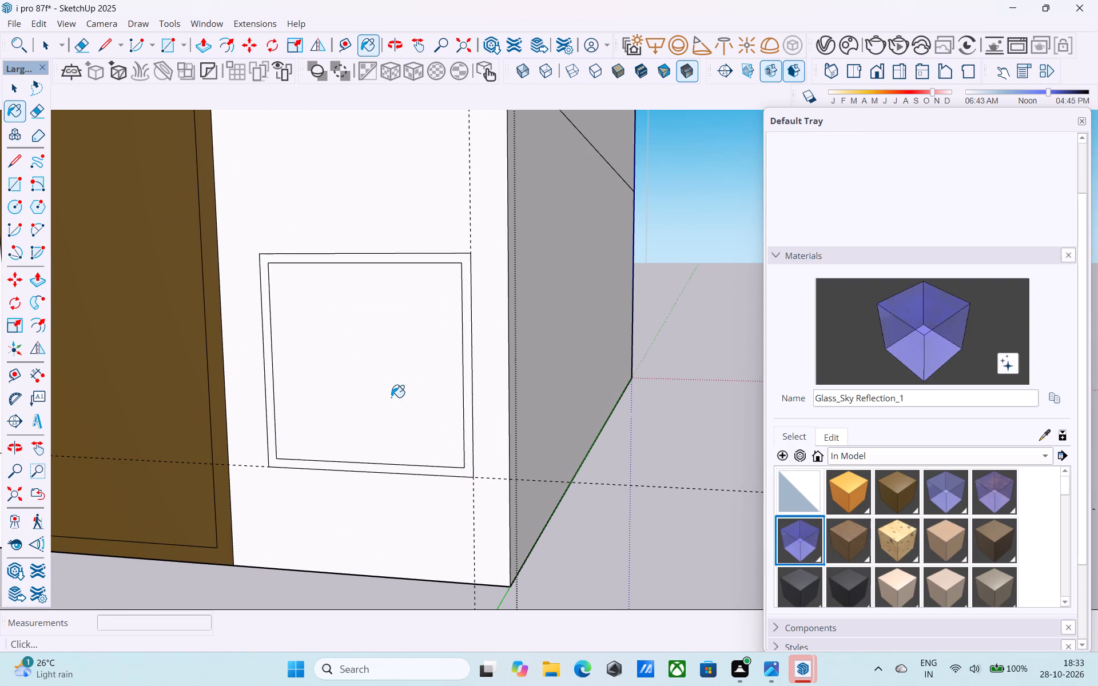
left_click(391, 397)
scroll(455, 506, "down", 9)
left_click(425, 240)
scroll(474, 397, "down", 11)
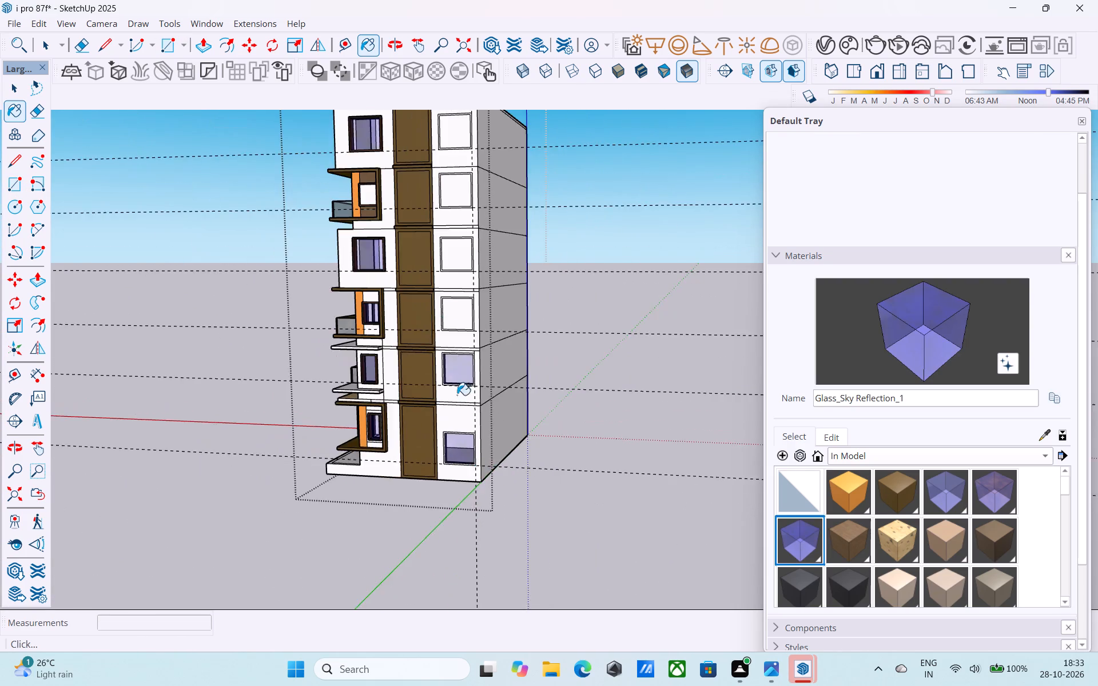
scroll(442, 278, "up", 5)
left_click(471, 347)
left_click(458, 232)
scroll(501, 438, "down", 10)
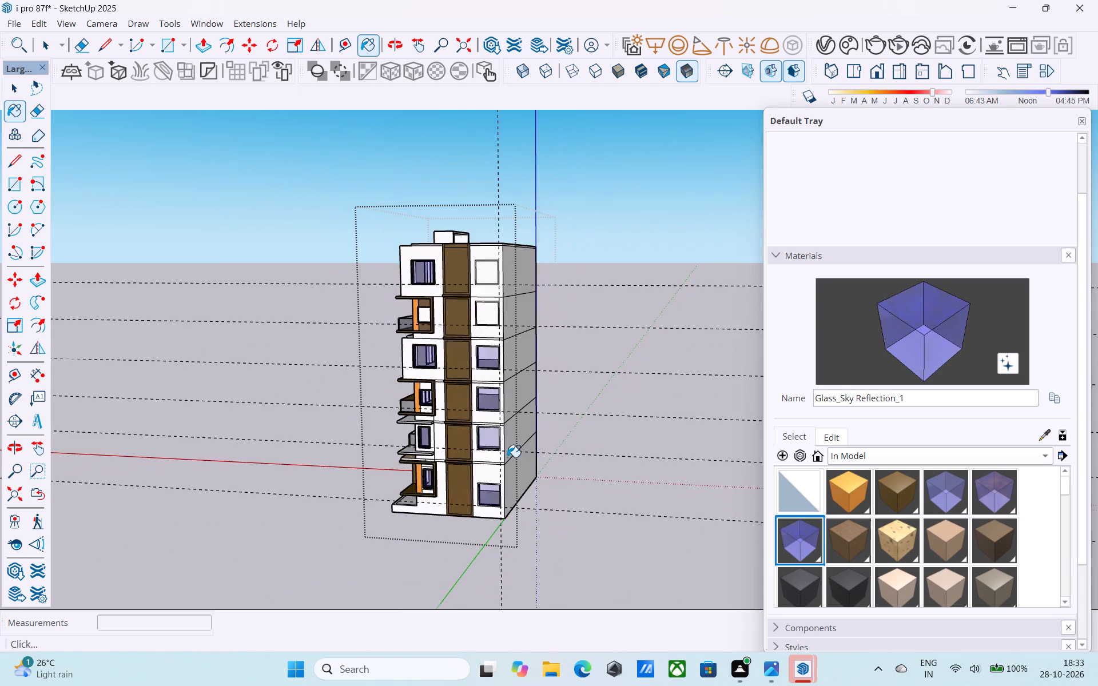
scroll(480, 292, "up", 7)
left_click(485, 255)
scroll(488, 290, "up", 7)
left_click(495, 371)
Examine the side and front facades from several angles for surfaces that still need finishing.
scroll(425, 369, "down", 5)
middle_click_drag(395, 372, 772, 355)
scroll(62, 267, "down", 10)
middle_click_drag(158, 306, 381, 311)
scroll(175, 246, "down", 5)
middle_click_drag(468, 252, 299, 270)
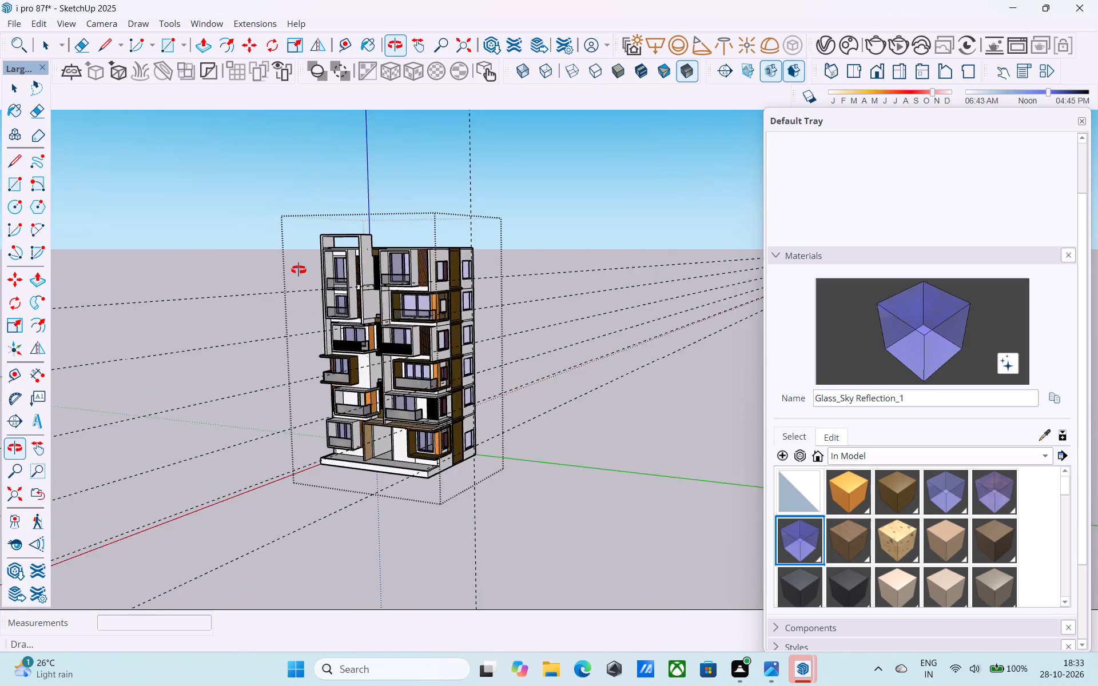
middle_click_drag(299, 270, 256, 265)
scroll(256, 265, "up", 6)
scroll(260, 283, "down", 4)
scroll(387, 316, "up", 6)
middle_click_drag(296, 308, 313, 309)
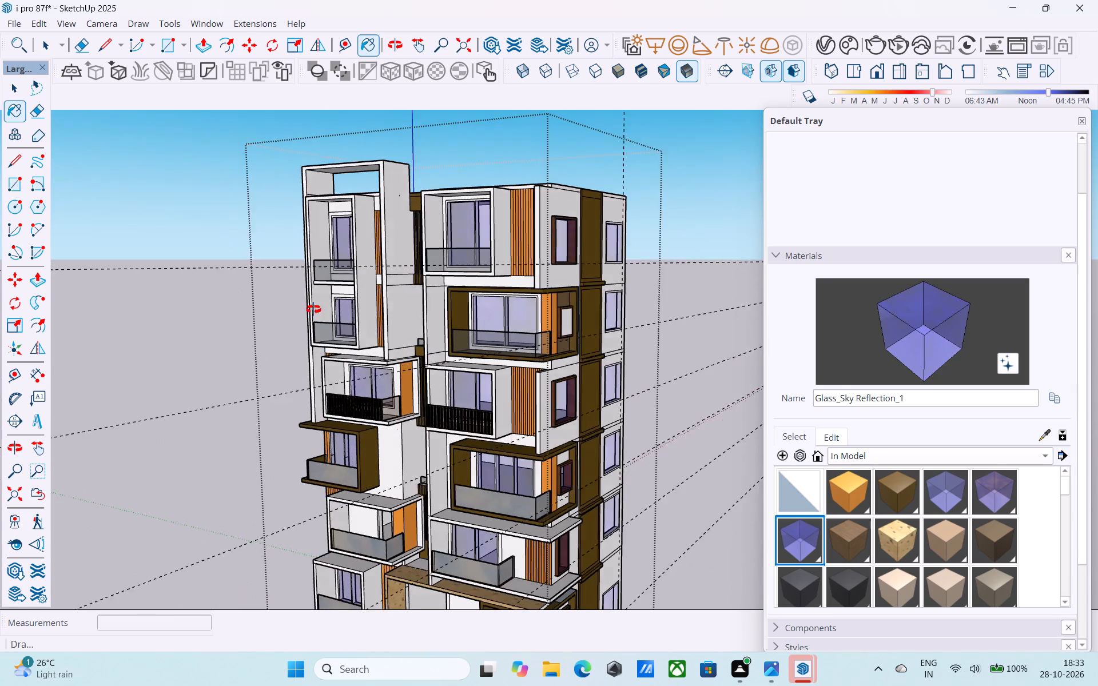
middle_click_drag(313, 309, 332, 321)
scroll(329, 319, "up", 1)
scroll(149, 281, "down", 5)
middle_click_drag(226, 349, 297, 353)
scroll(357, 336, "up", 9)
scroll(162, 297, "down", 5)
middle_click_drag(152, 310, 159, 317)
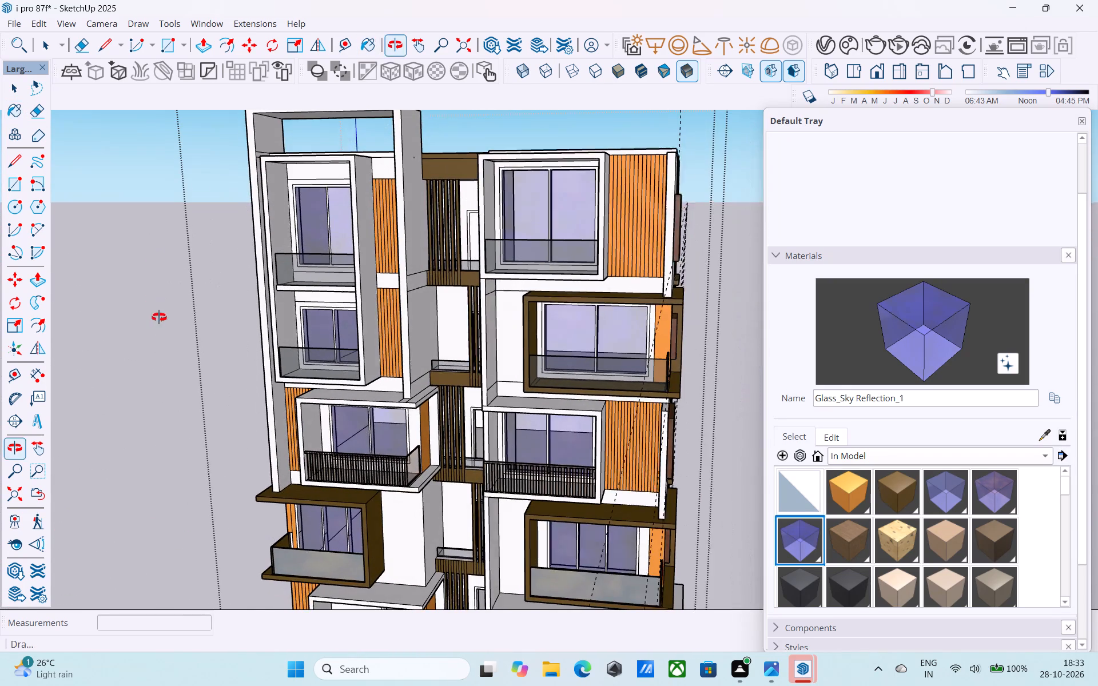
middle_click_drag(159, 317, 157, 318)
Paint the front edge and underside of the slab between the framed tower's two upper balconies with D08_Bronzed_Mustard.
left_click(906, 479)
scroll(417, 317, "up", 3)
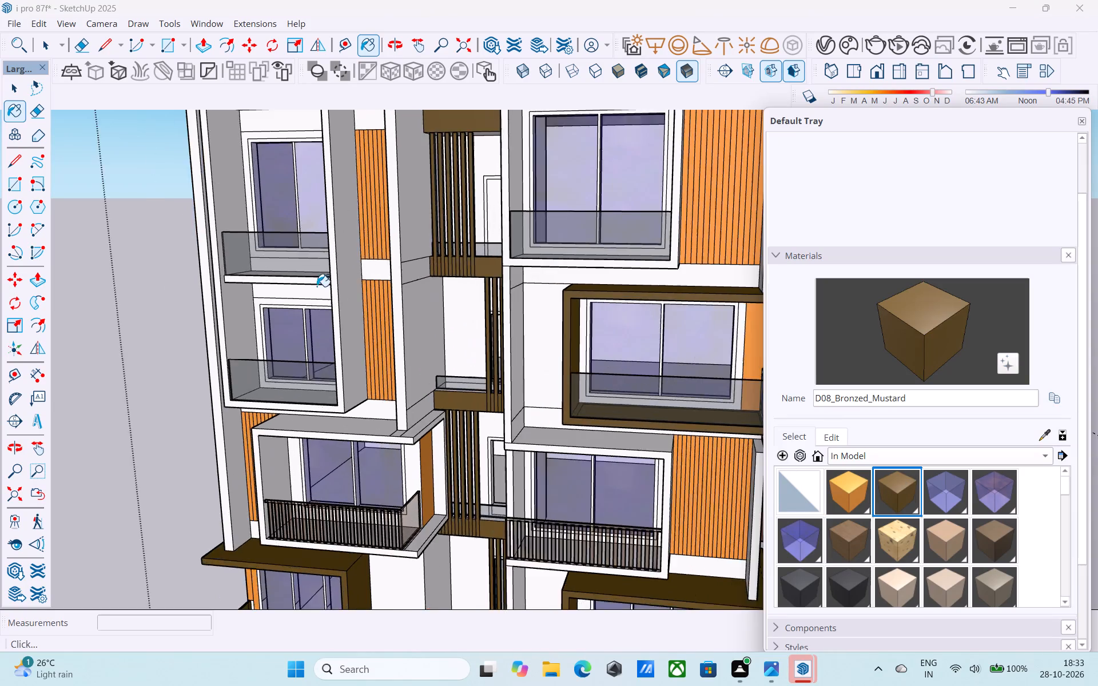
scroll(317, 286, "up", 6)
left_click(307, 281)
middle_click_drag(307, 284, 335, 172)
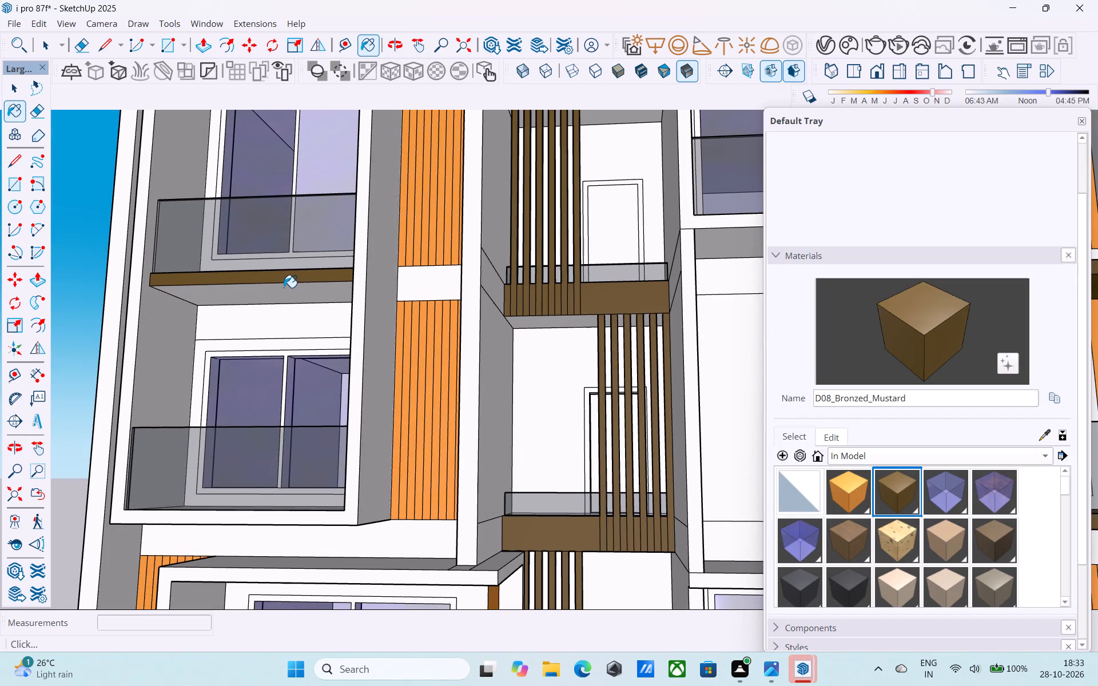
left_click(284, 288)
Examine the front facade's balconies and the top-storey door behind the vertical slats.
scroll(284, 285, "down", 6)
scroll(328, 406, "down", 3)
middle_click_drag(318, 409, 325, 326)
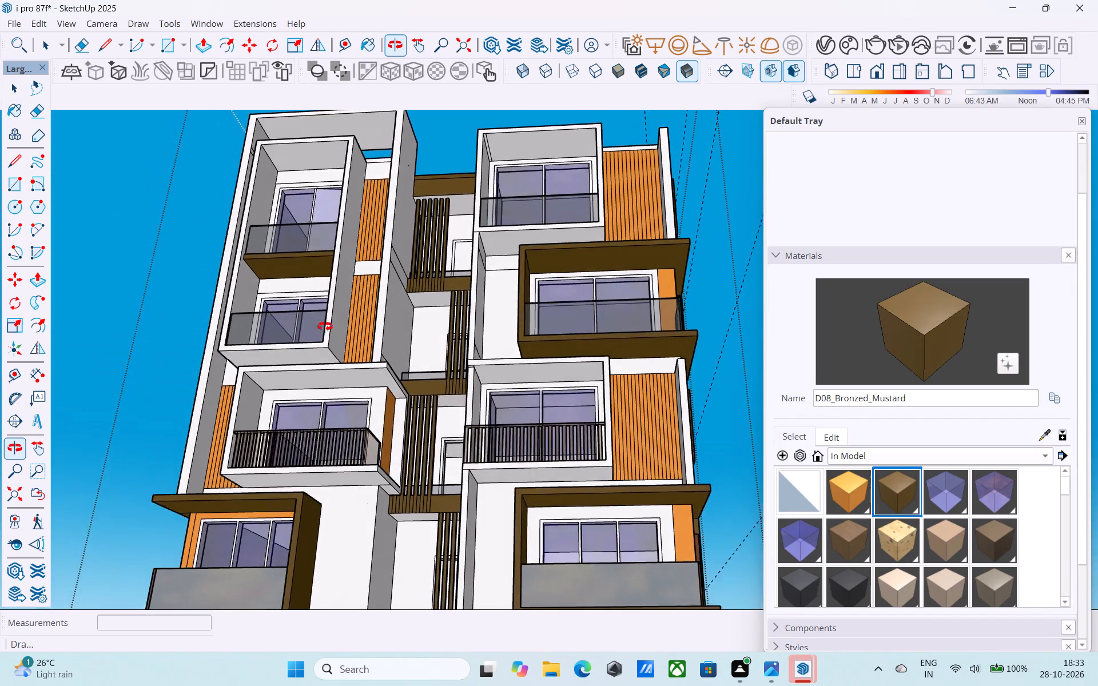
middle_click_drag(325, 326, 393, 452)
scroll(378, 446, "down", 5)
middle_click_drag(482, 414, 462, 445)
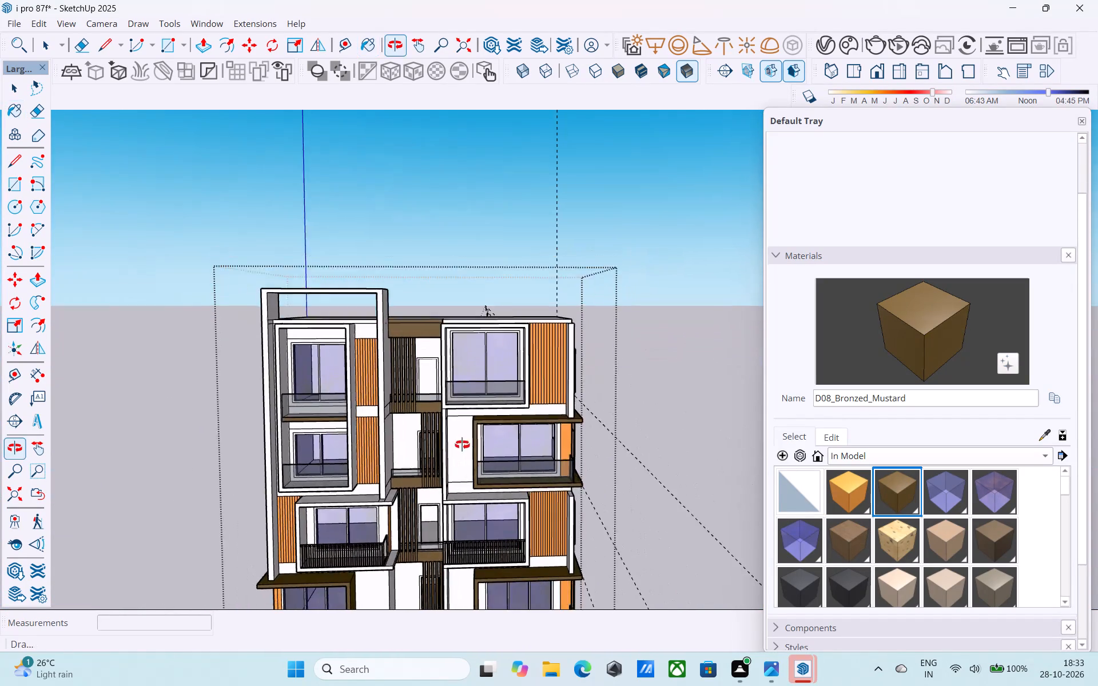
middle_click_drag(462, 445, 464, 448)
scroll(403, 389, "up", 13)
scroll(443, 388, "down", 2)
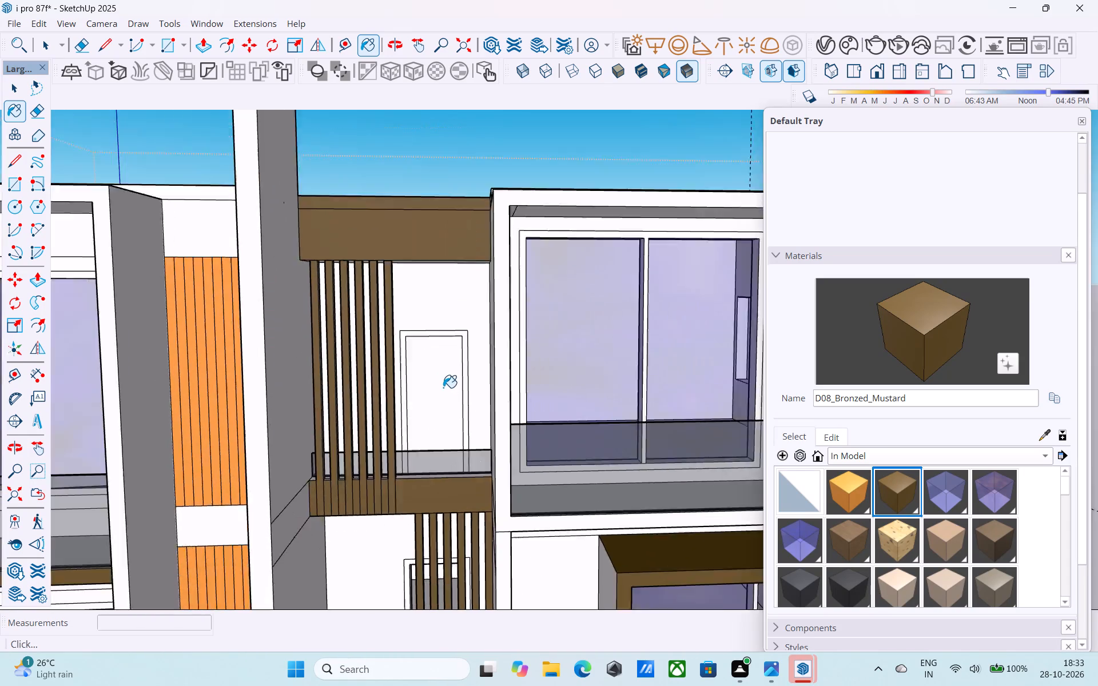
scroll(443, 388, "down", 2)
middle_click_drag(438, 382, 471, 349)
scroll(445, 429, "down", 15)
scroll(447, 382, "up", 7)
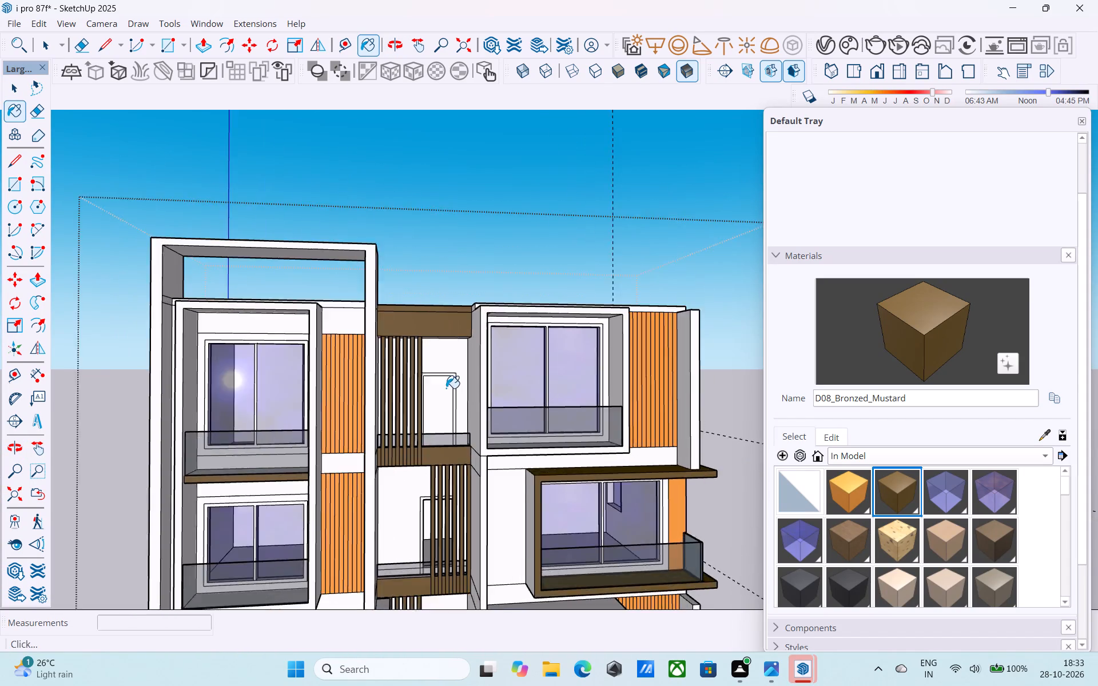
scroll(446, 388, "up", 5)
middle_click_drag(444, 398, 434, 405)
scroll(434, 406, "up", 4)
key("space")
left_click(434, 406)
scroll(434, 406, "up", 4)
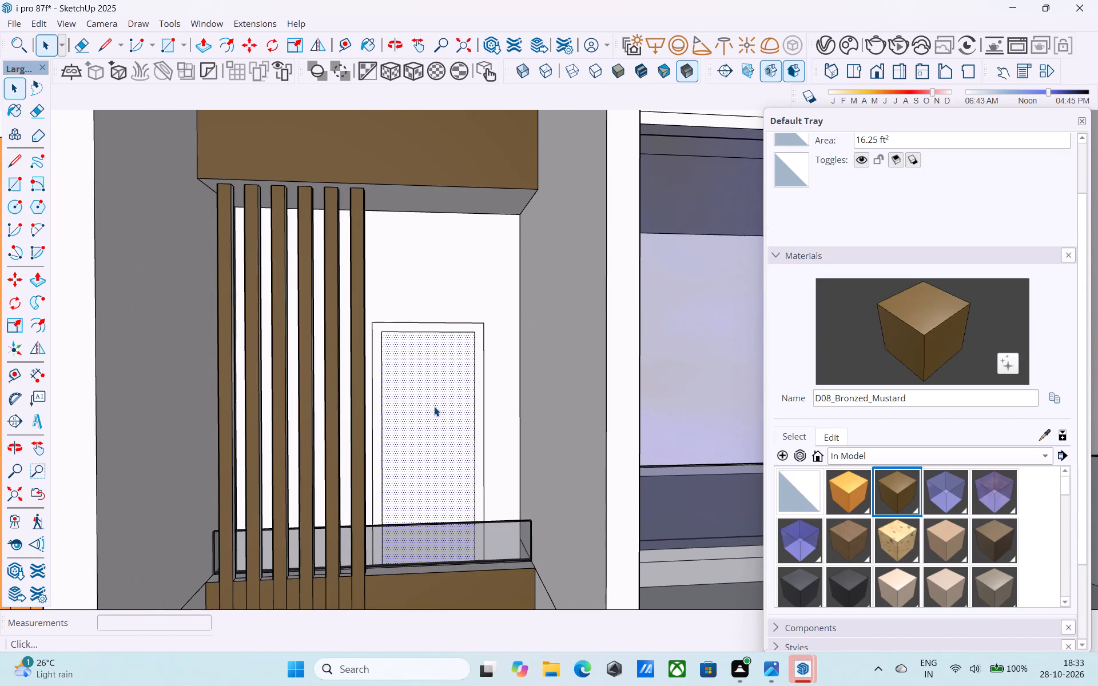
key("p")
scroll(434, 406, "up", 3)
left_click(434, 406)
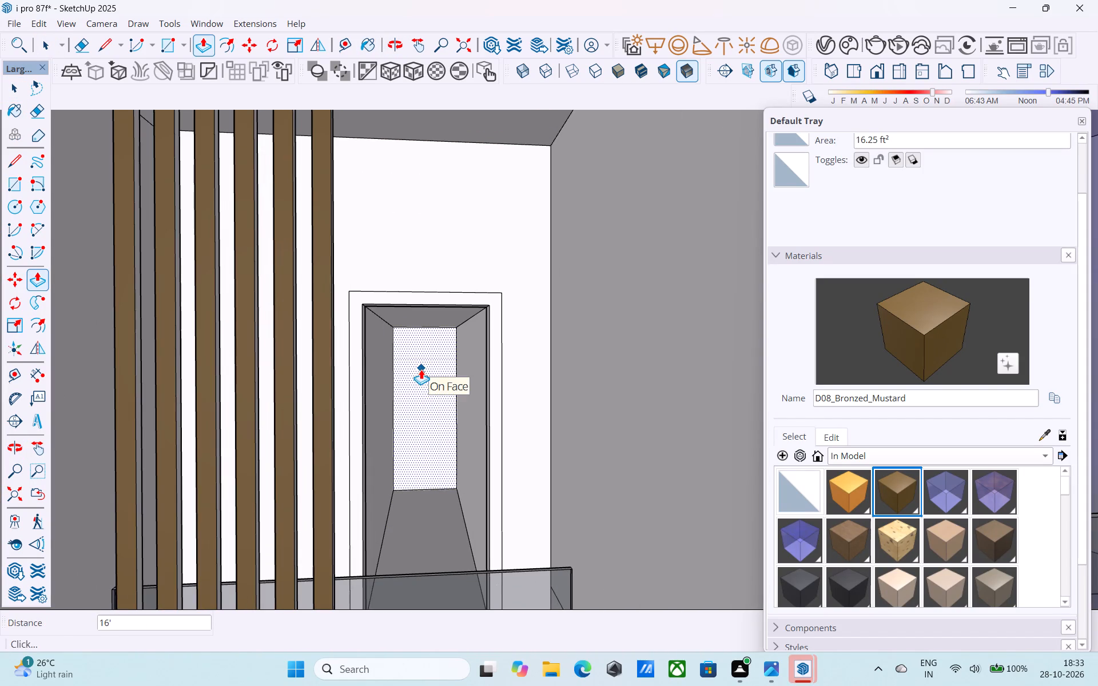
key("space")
Examine the top-storey interior and its inner doorway through the side window, and return to the front facade.
scroll(421, 369, "down", 3)
middle_click_drag(421, 369, 384, 391)
scroll(373, 393, "down", 4)
middle_click_drag(369, 390, 205, 385)
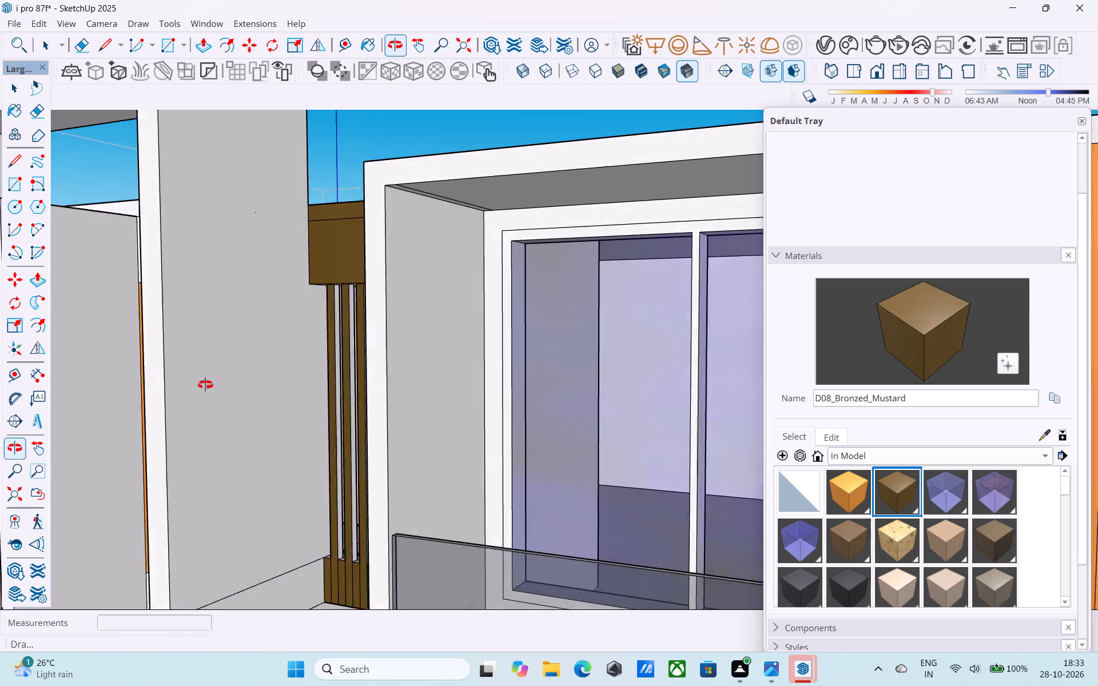
middle_click_drag(205, 385, 197, 404)
scroll(212, 393, "down", 5)
middle_click_drag(440, 413, 0, 385)
middle_click_drag(498, 422, 389, 420)
scroll(568, 429, "up", 10)
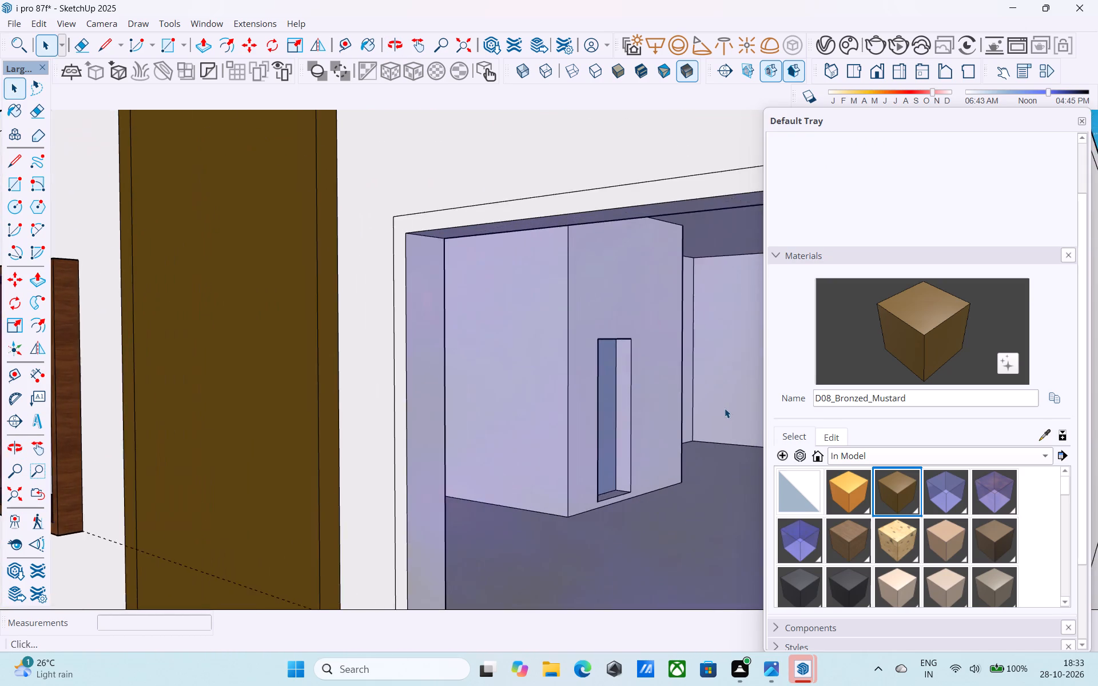
scroll(725, 408, "up", 20)
scroll(725, 408, "up", 10)
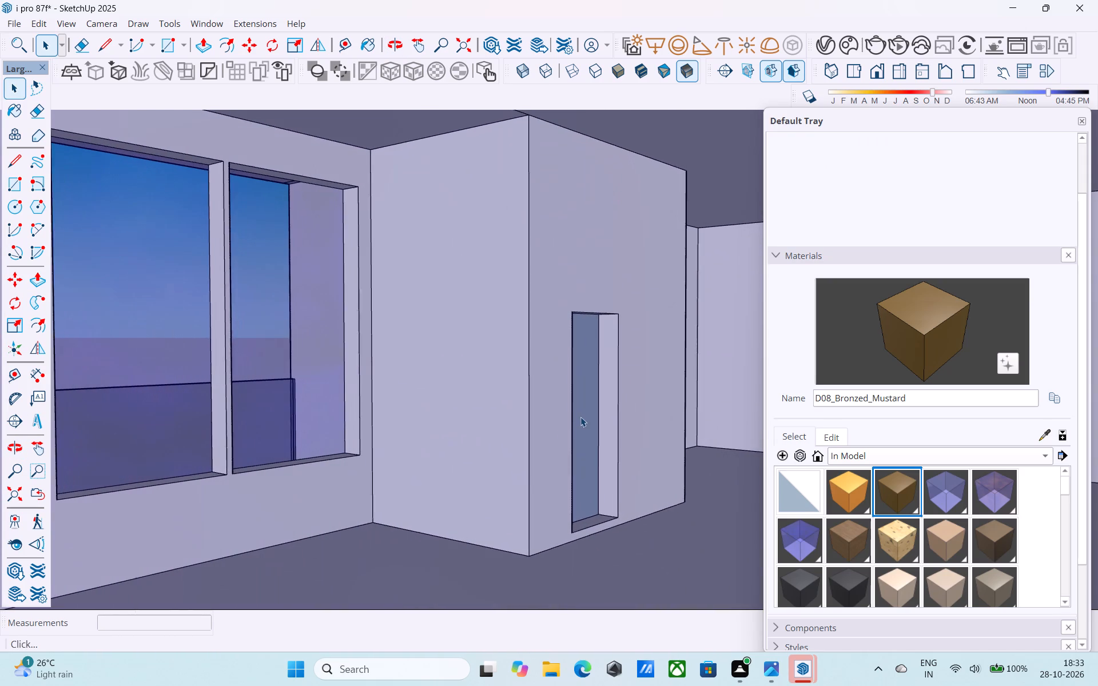
scroll(580, 417, "up", 11)
scroll(584, 414, "down", 20)
scroll(584, 414, "down", 6)
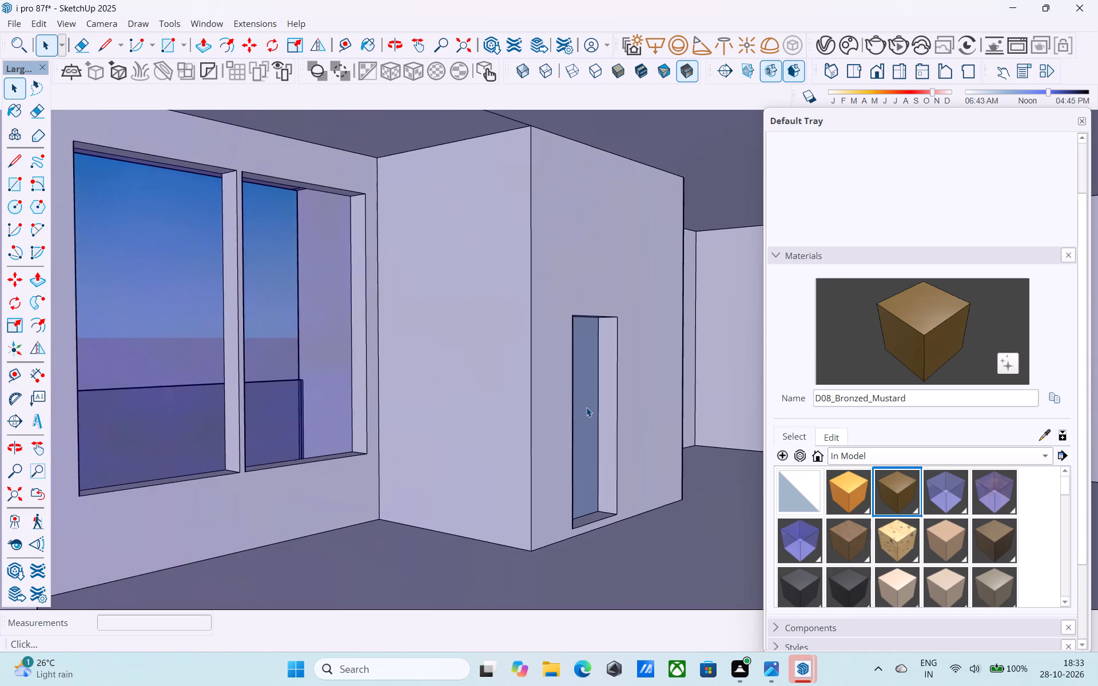
scroll(586, 407, "down", 20)
scroll(586, 407, "down", 16)
middle_click_drag(508, 422, 686, 438)
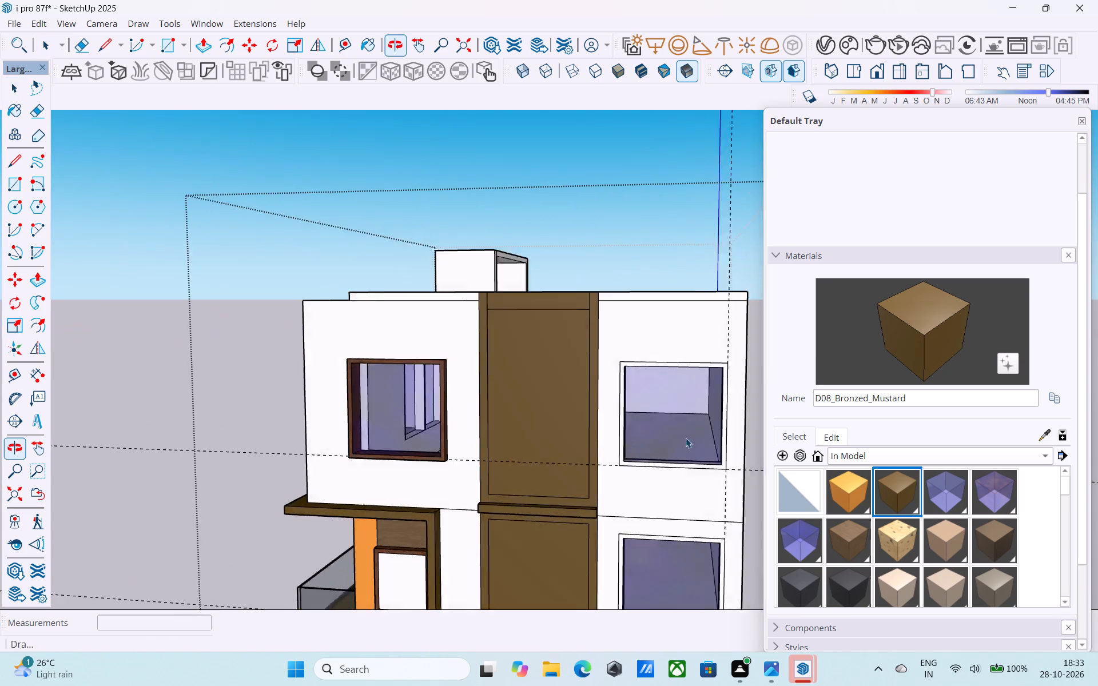
middle_click_drag(686, 438, 685, 438)
middle_click_drag(526, 440, 742, 443)
middle_click_drag(513, 455, 826, 461)
middle_click_drag(775, 456, 791, 446)
scroll(600, 433, "up", 3)
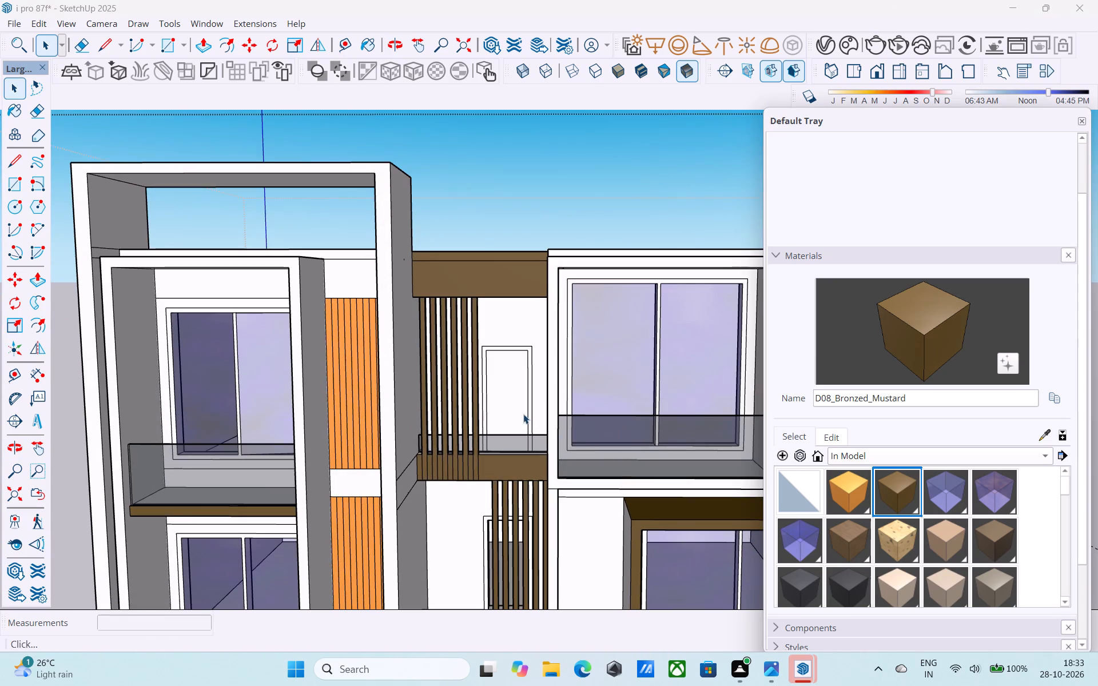
Delete the blank door panel face inside the top-storey door frame beside the vertical slats.
left_click(520, 412)
scroll(518, 410, "up", 9)
key("Delete")
middle_click_drag(518, 408, 555, 405)
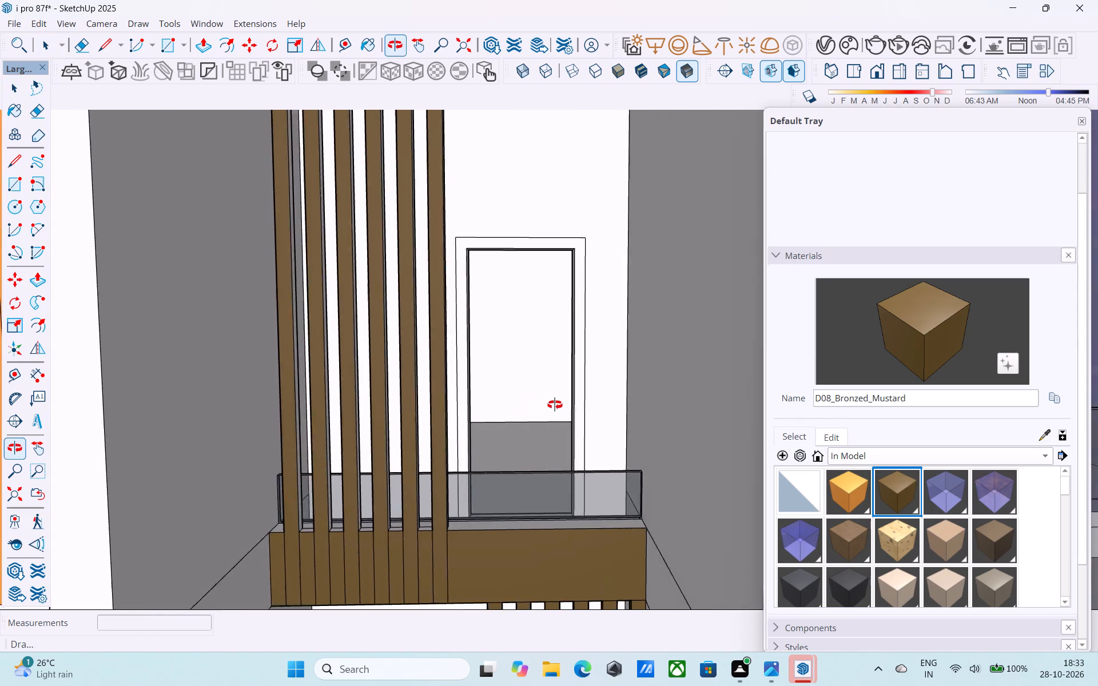
middle_click_drag(555, 405, 563, 405)
Save the model.
key("ctrl+s")
Delete the blank leftover face behind one glass pane of the framed tower's upper balcony window, from inside the room.
scroll(563, 405, "down", 10)
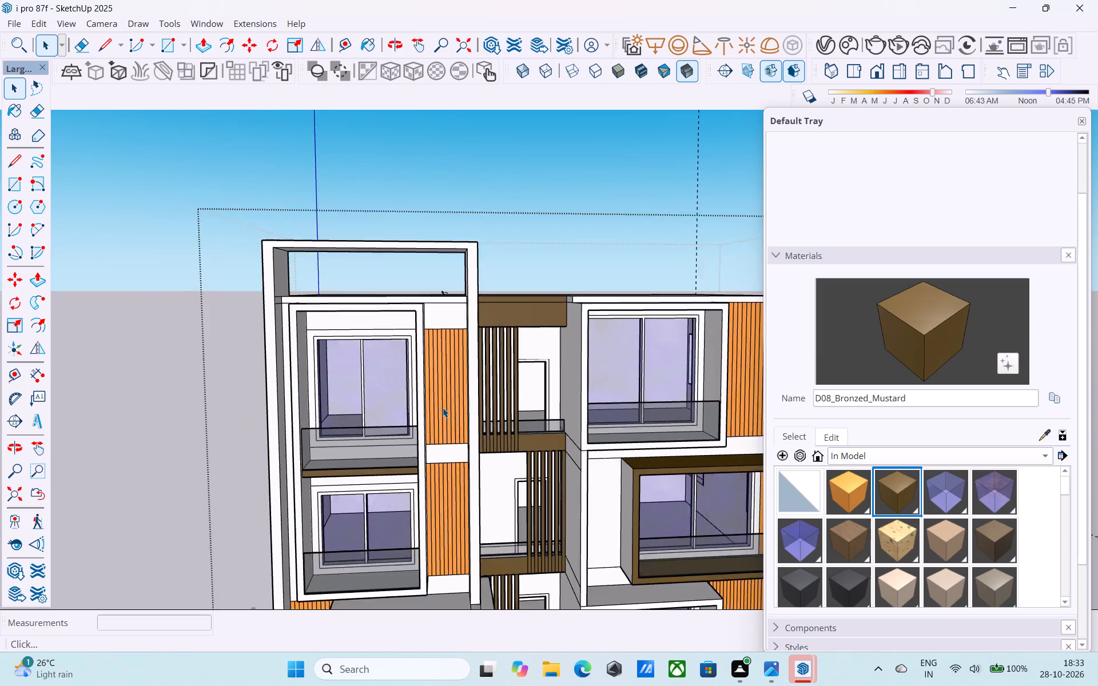
scroll(443, 408, "down", 11)
middle_click(433, 426)
scroll(421, 425, "up", 8)
middle_click_drag(412, 424, 569, 420)
scroll(466, 425, "up", 15)
middle_click_drag(480, 414, 280, 464)
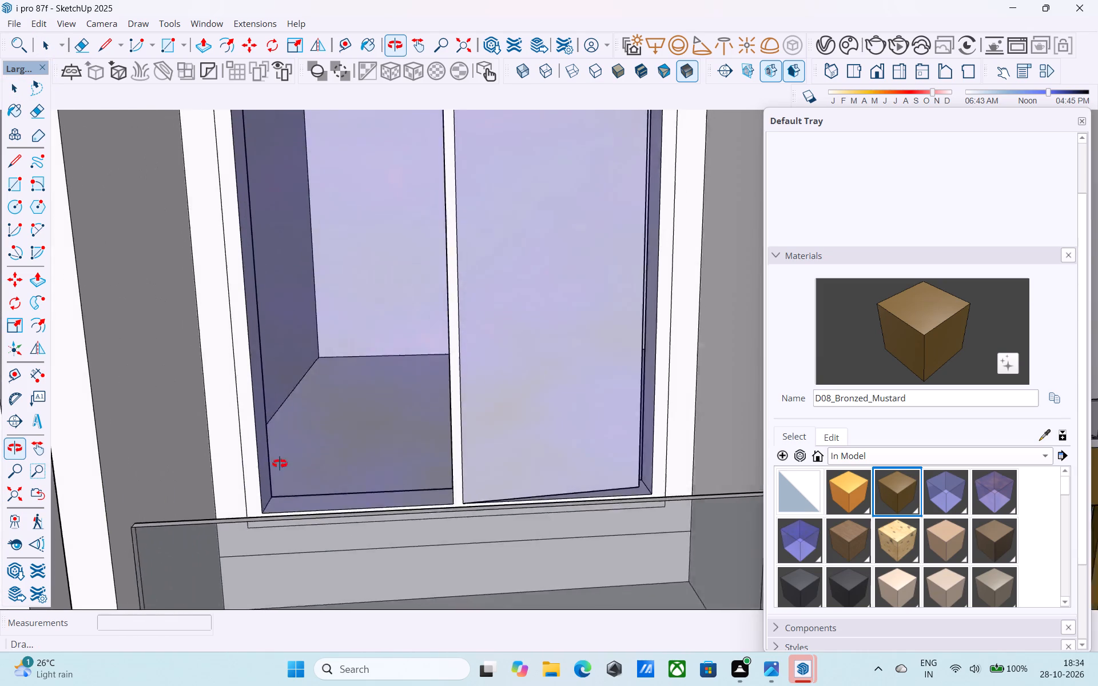
middle_click_drag(280, 464, 348, 468)
scroll(535, 434, "up", 14)
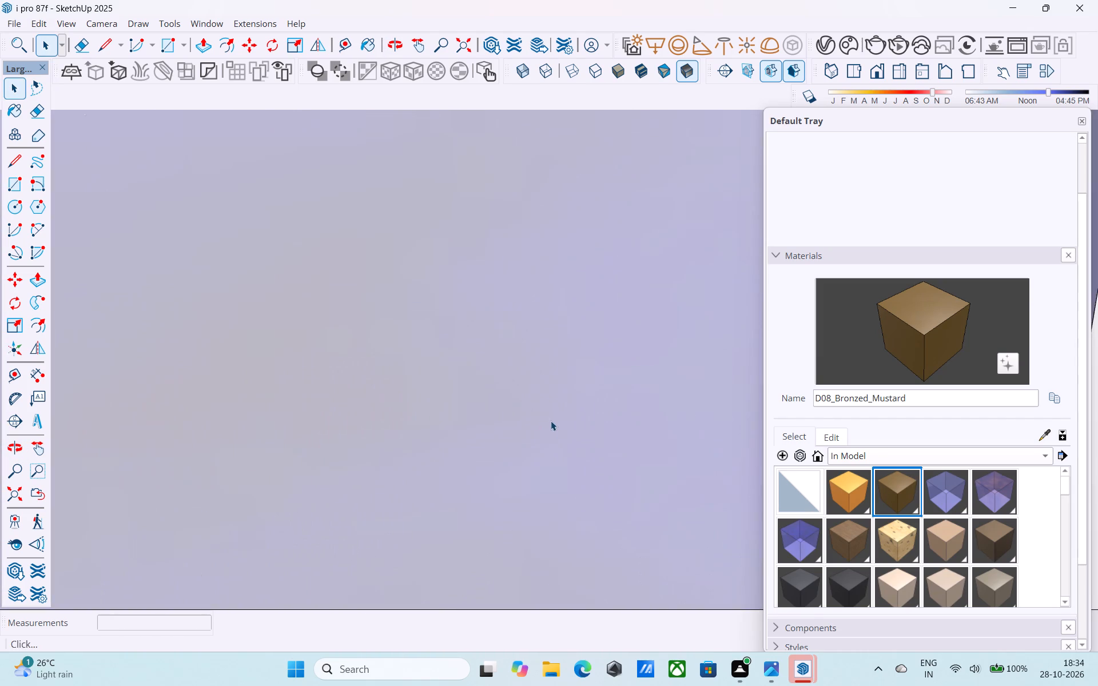
scroll(551, 421, "up", 4)
middle_click_drag(551, 421, 1097, 383)
middle_click_drag(206, 380, 333, 369)
scroll(257, 350, "down", 5)
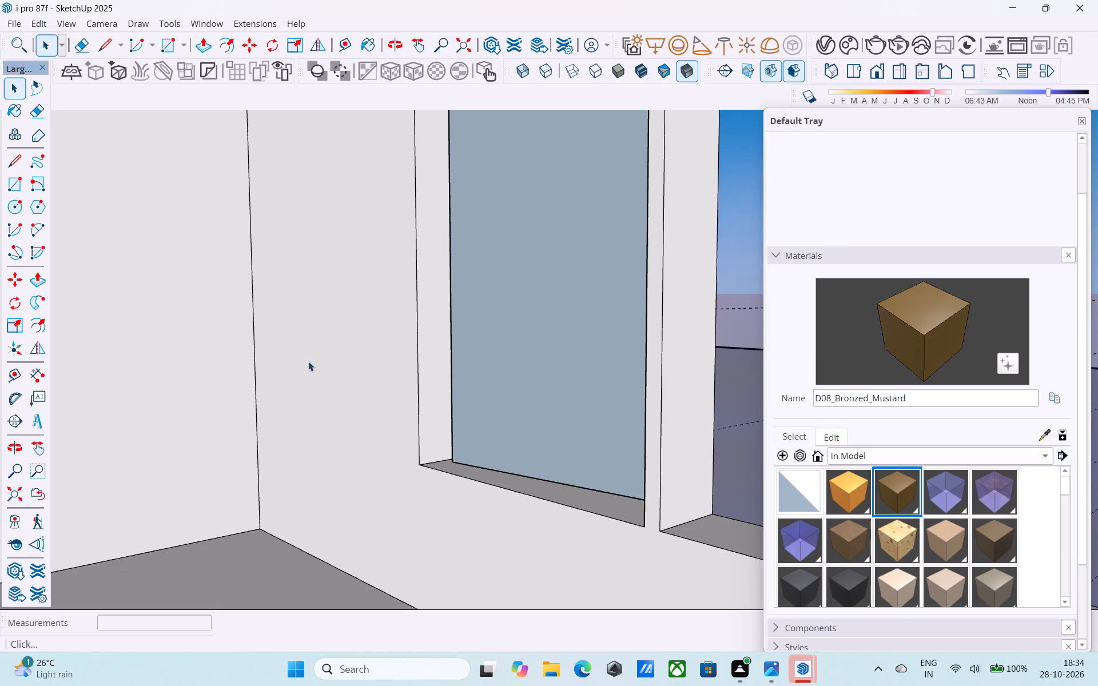
left_click(484, 346)
key("Delete")
Erase the leftover side, sill and head edges of the deleted face inside the framed tower's upper balcony window opening.
middle_click_drag(482, 347, 474, 347)
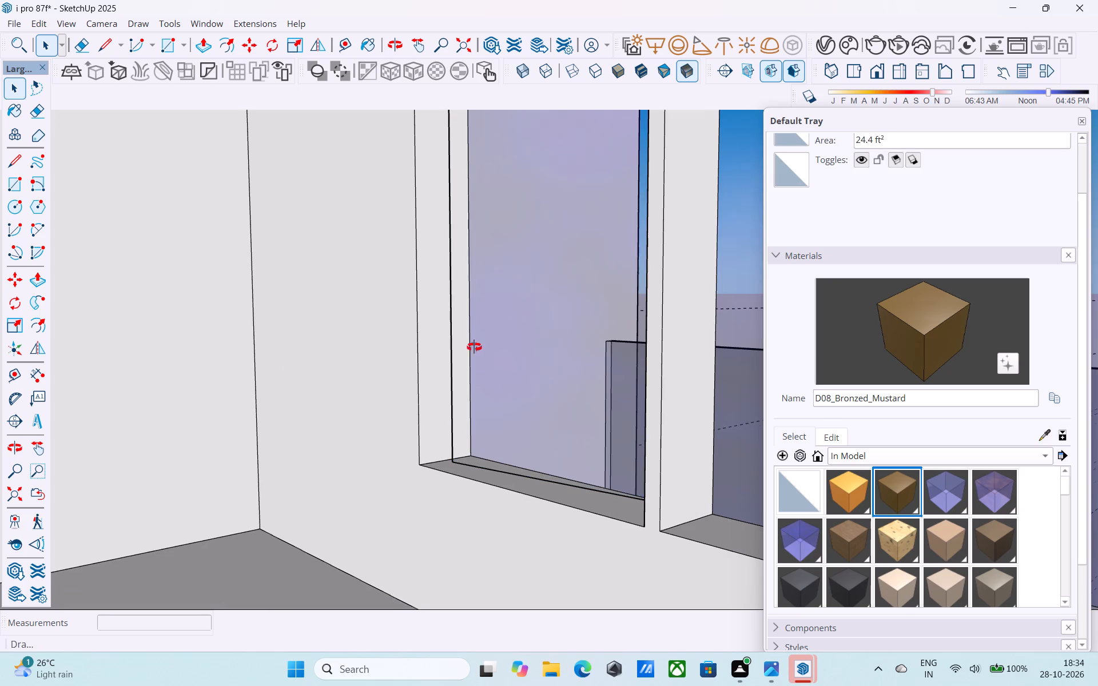
middle_click_drag(474, 347, 467, 346)
key("e")
left_click_drag(447, 338, 440, 337)
left_click(452, 342)
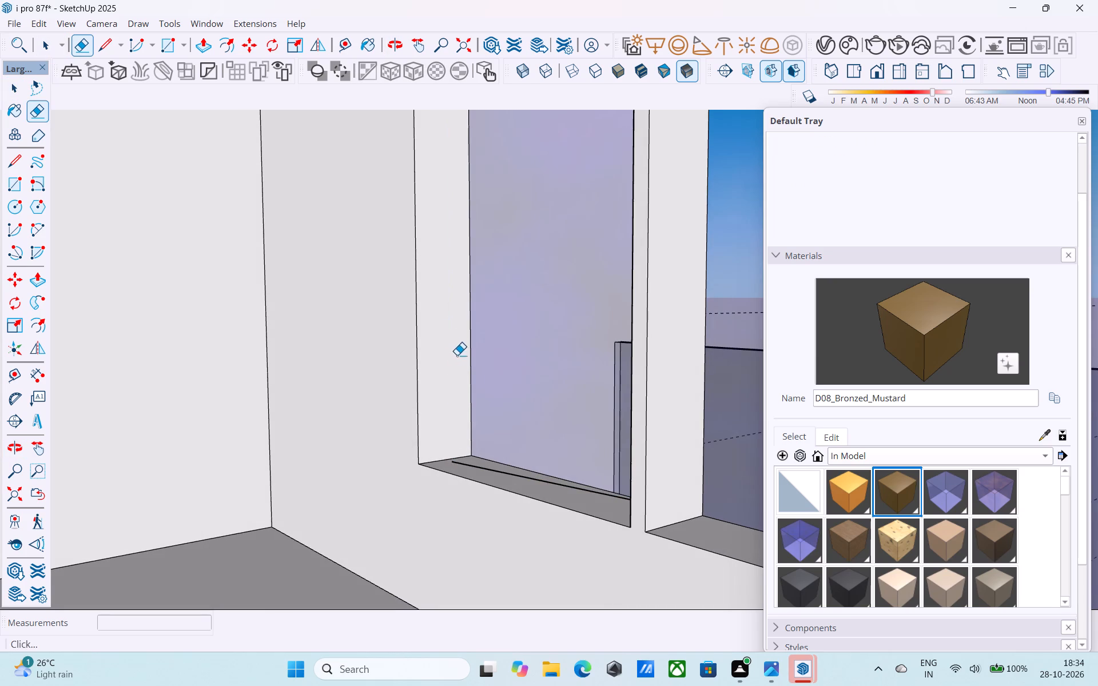
middle_click_drag(457, 355, 487, 416)
left_click_drag(503, 488, 497, 477)
middle_click_drag(495, 474, 526, 335)
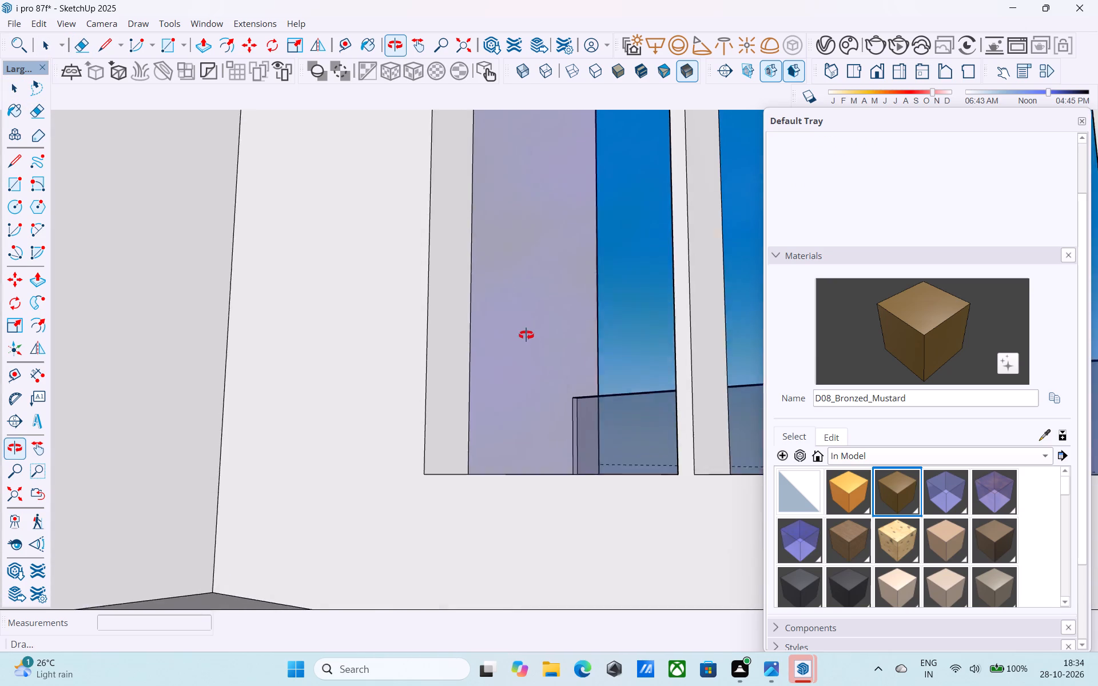
middle_click_drag(526, 335, 446, 594)
scroll(561, 273, "up", 1)
middle_click_drag(524, 342, 520, 414, "shift")
scroll(444, 196, "up", 3)
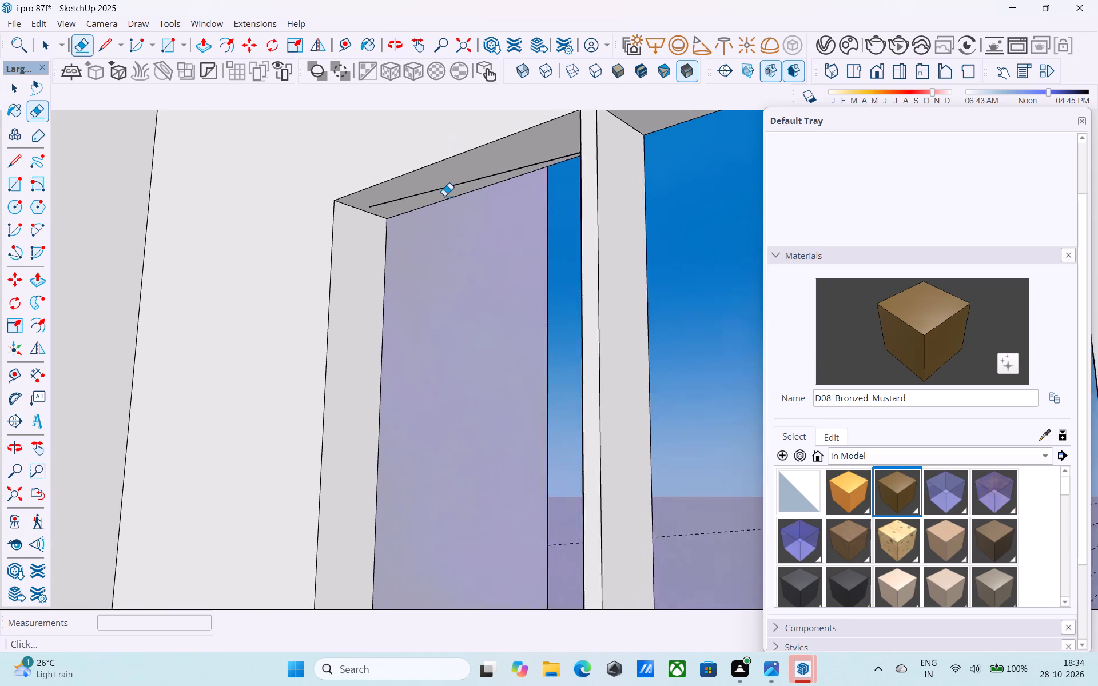
scroll(444, 196, "up", 1)
left_click(445, 188)
middle_click_drag(470, 215, 607, 256)
scroll(610, 255, "up", 13)
scroll(605, 220, "up", 20)
key("space")
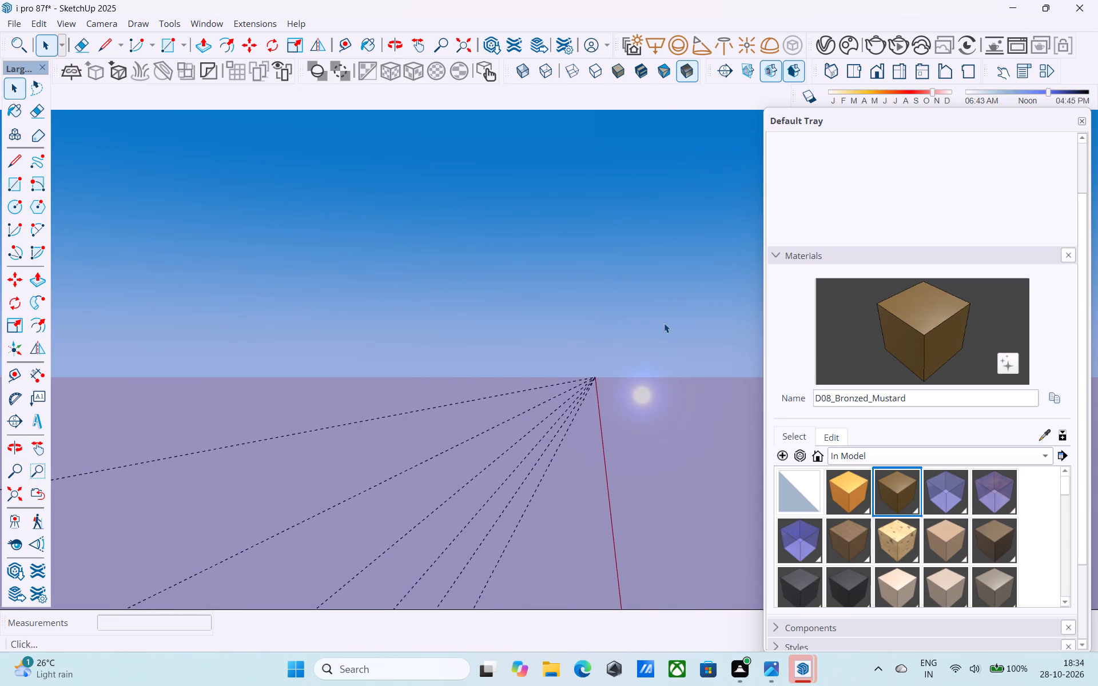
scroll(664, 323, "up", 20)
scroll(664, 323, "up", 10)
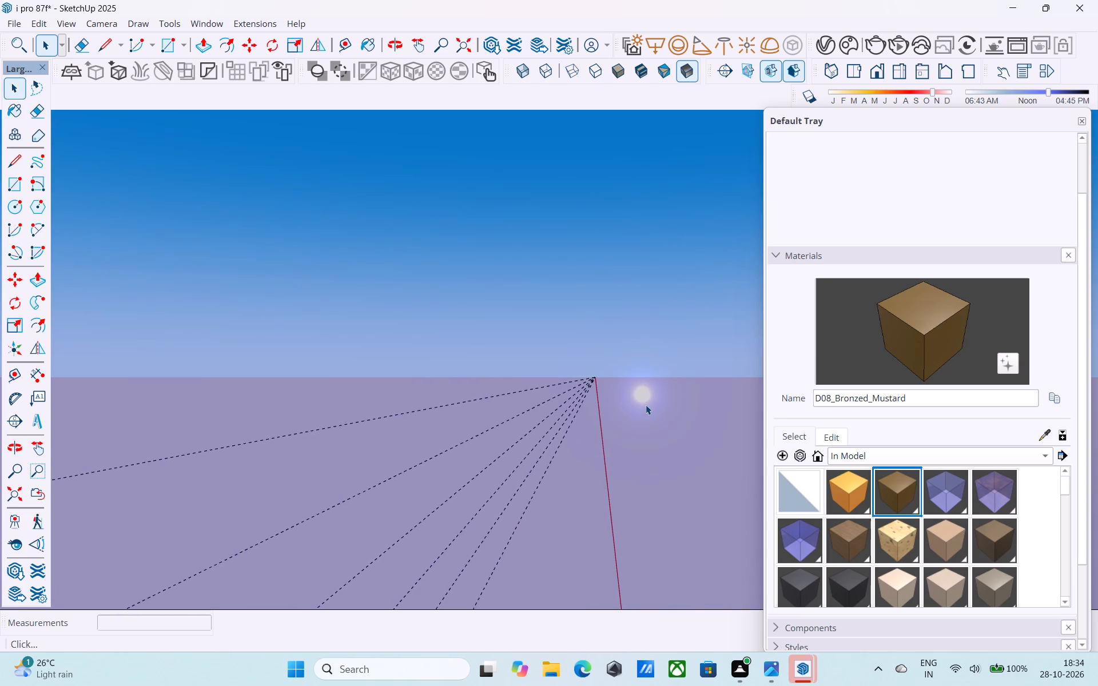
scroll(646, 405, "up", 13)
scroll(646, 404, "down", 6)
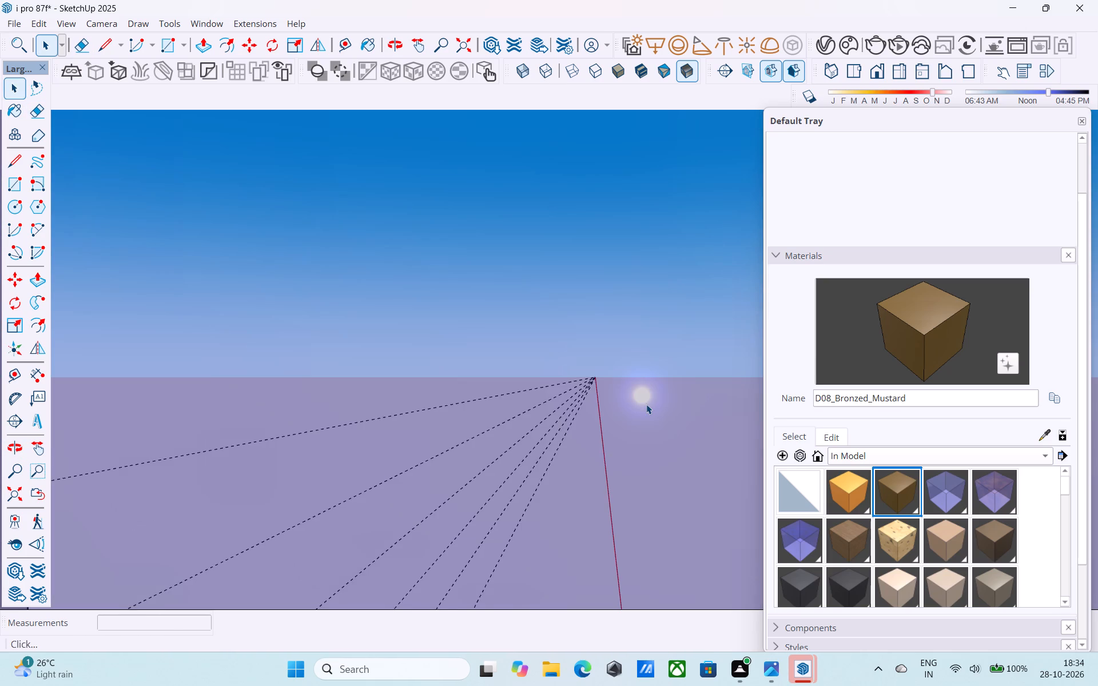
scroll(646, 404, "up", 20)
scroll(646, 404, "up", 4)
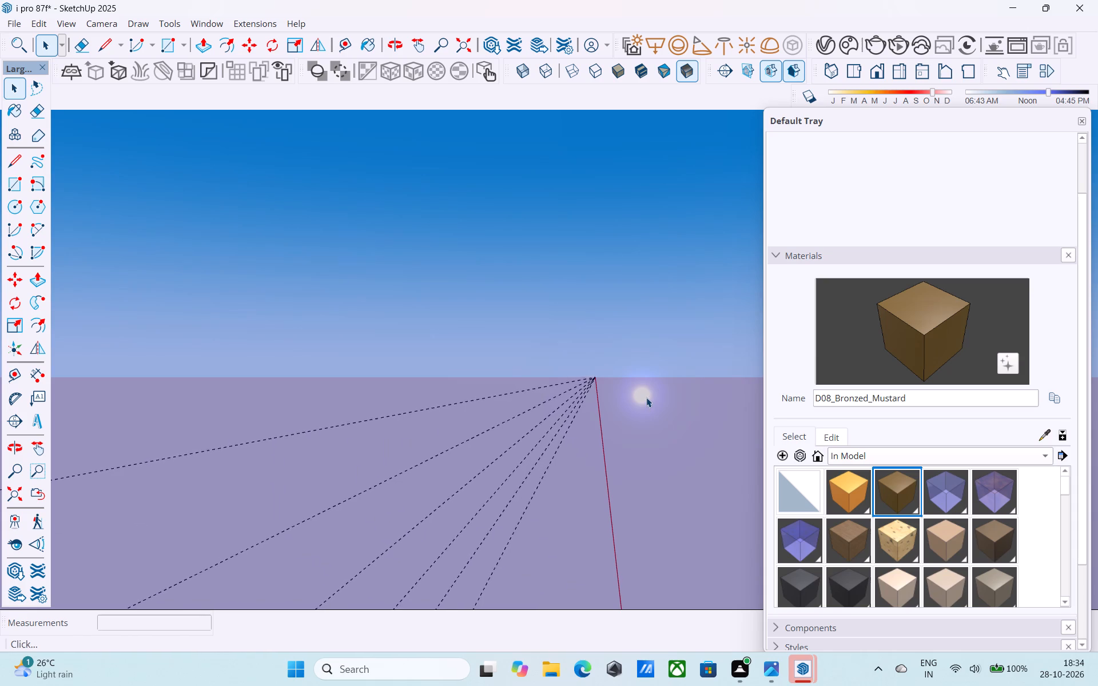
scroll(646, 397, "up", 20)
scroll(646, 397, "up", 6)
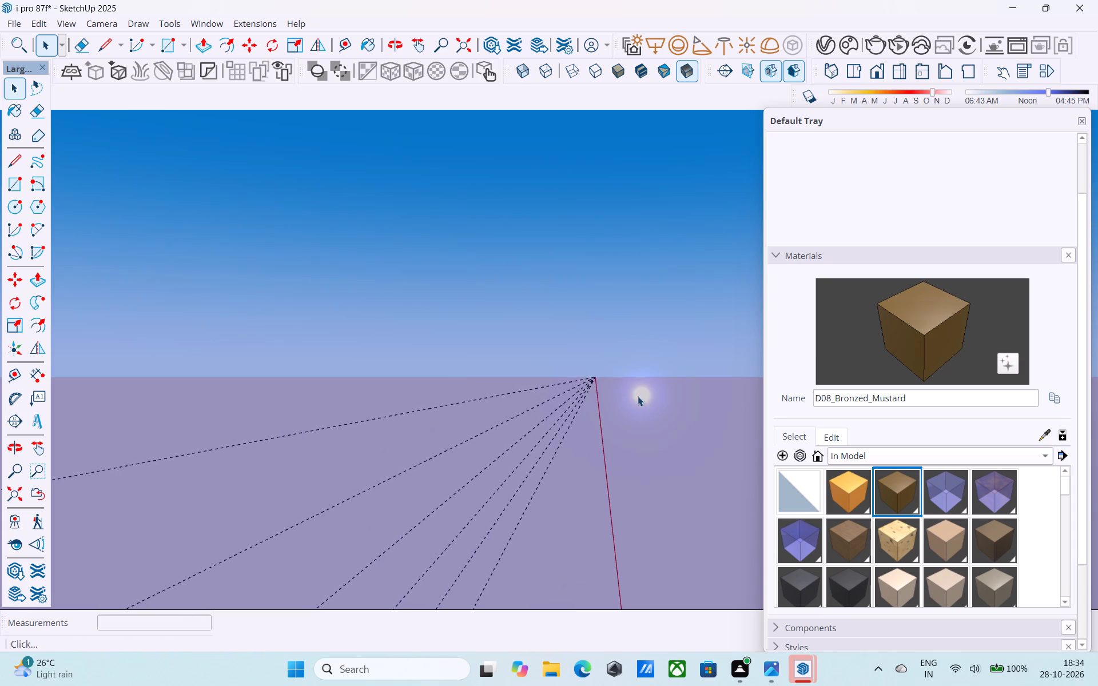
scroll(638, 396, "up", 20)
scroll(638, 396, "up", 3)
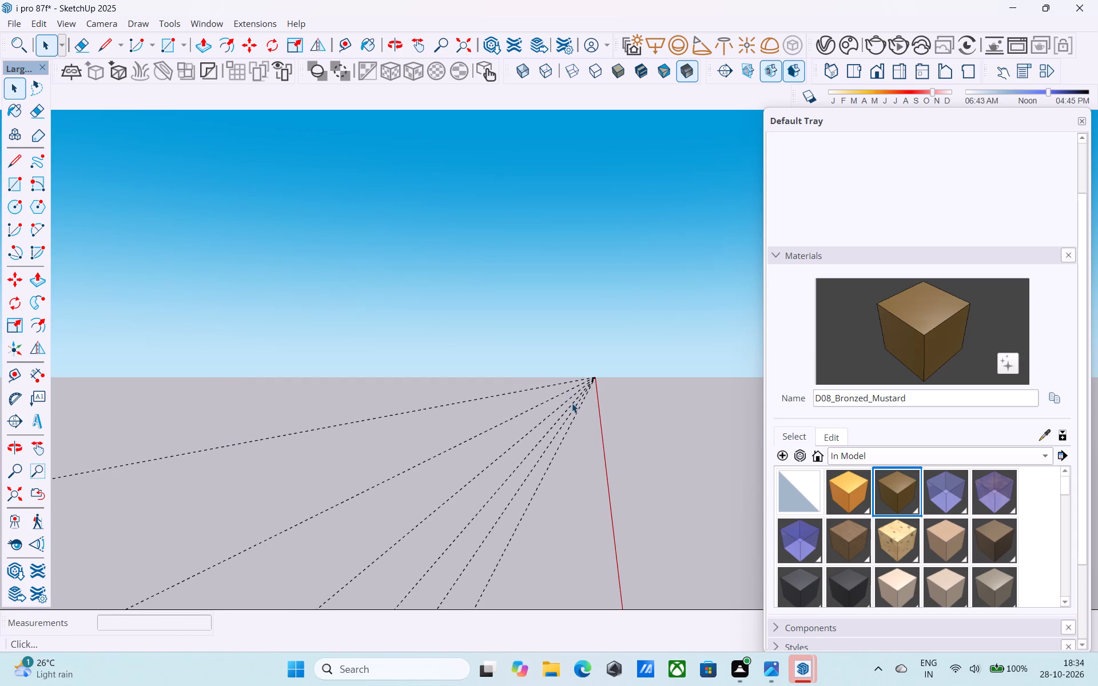
Erase the dashed construction guides crossing the ground and the vertical guide beside the building, and leave the building group.
left_click(15, 542)
left_click_drag(113, 519, 803, 498)
left_click_drag(334, 524, 782, 536)
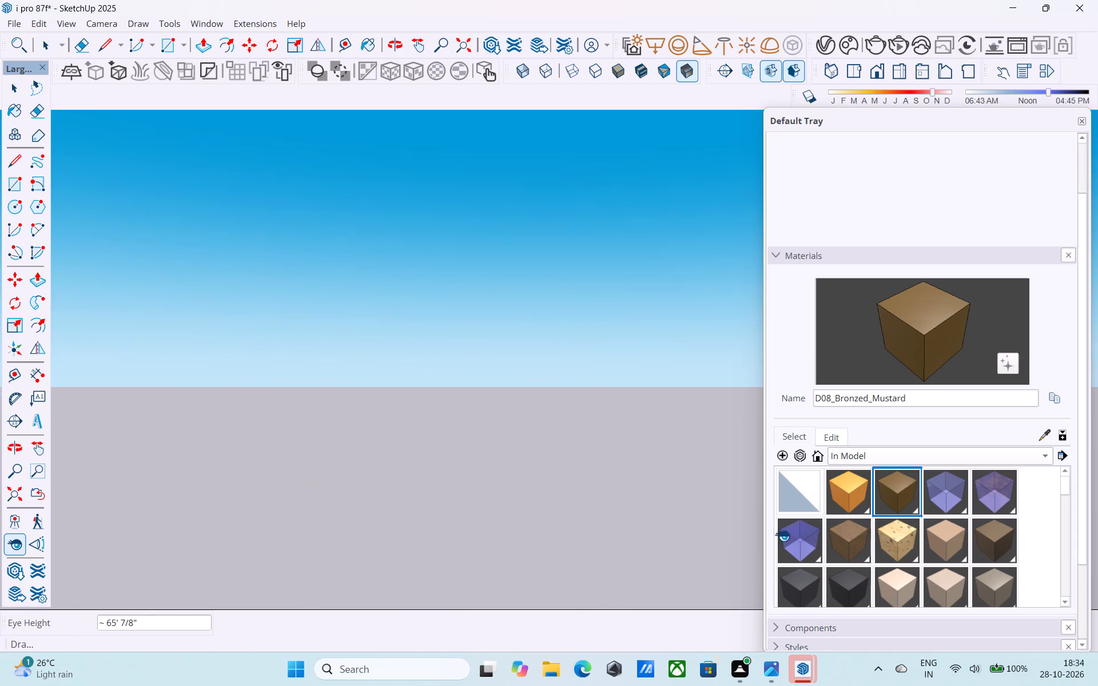
left_click_drag(782, 536, 824, 536)
left_click_drag(376, 545, 866, 502)
scroll(351, 513, "down", 20)
scroll(351, 513, "down", 5)
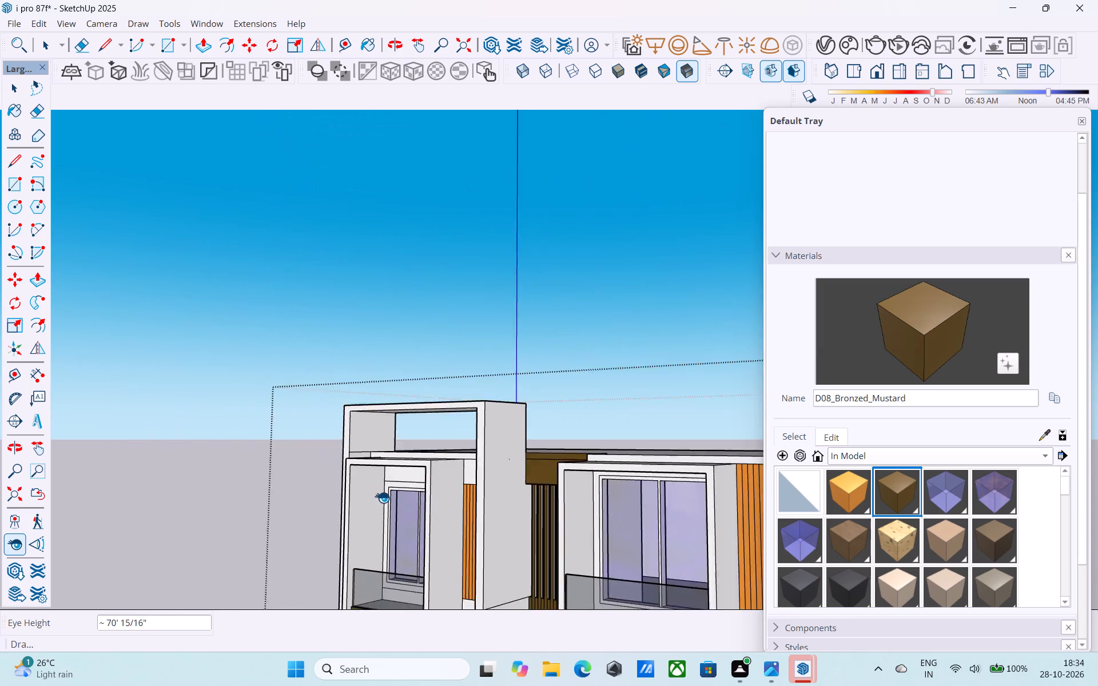
scroll(382, 497, "down", 20)
scroll(382, 497, "down", 6)
key("space")
middle_click(449, 557)
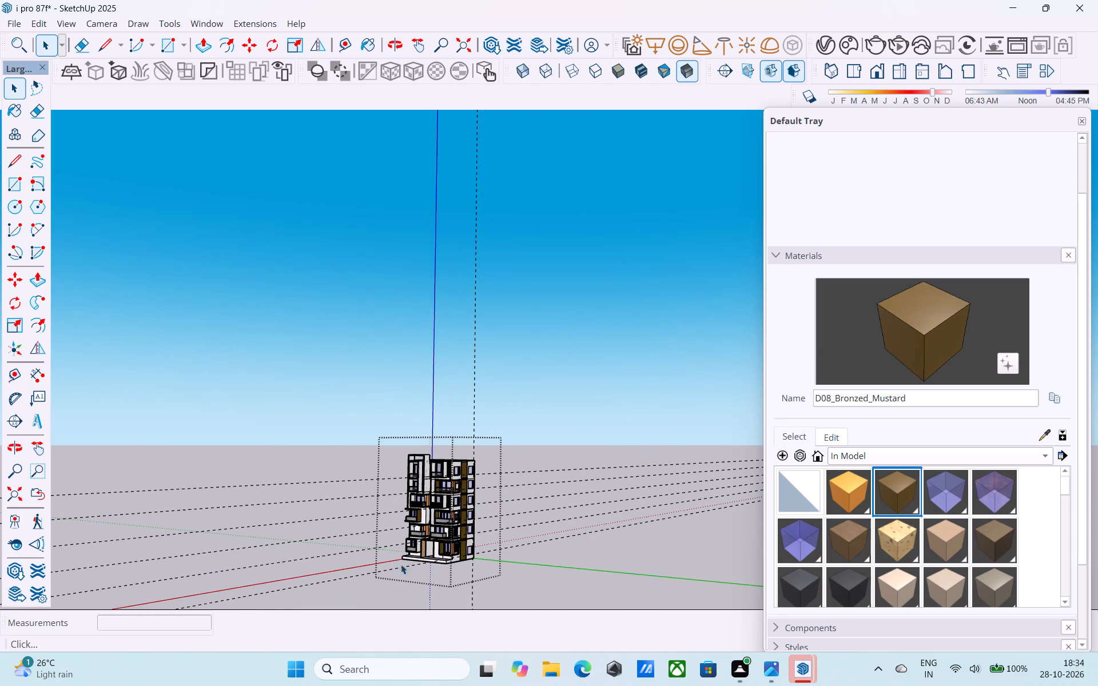
key("e")
left_click_drag(332, 583, 329, 453)
left_click_drag(472, 372, 590, 361)
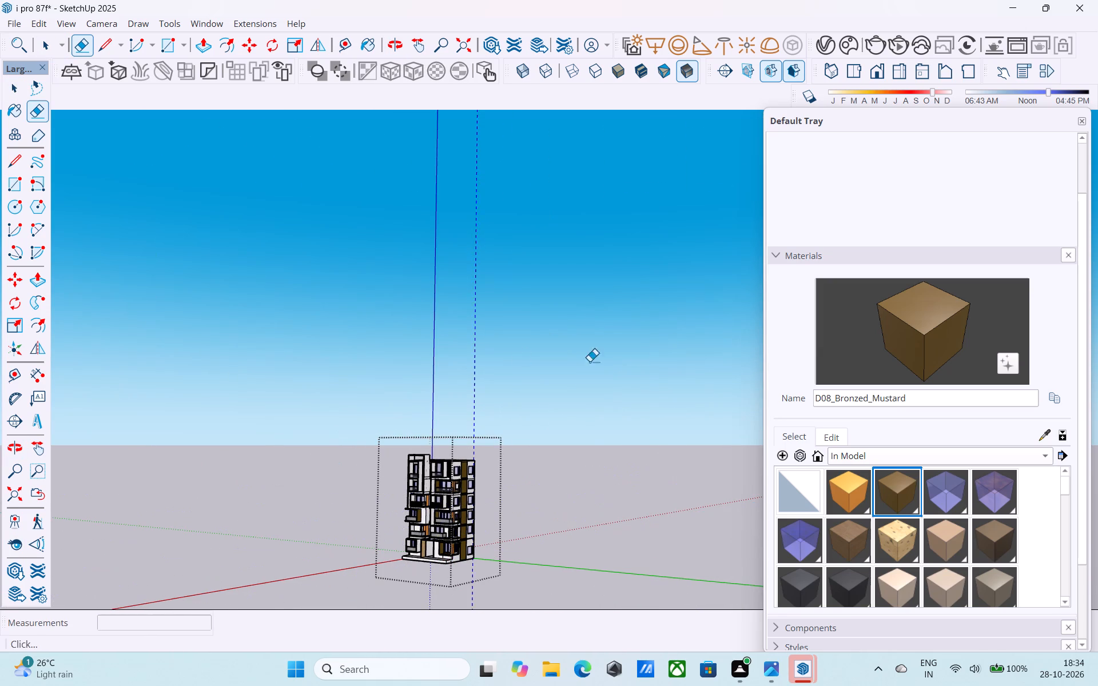
left_click_drag(590, 361, 619, 361)
key("space")
left_click(544, 441)
Save the model.
scroll(421, 490, "up", 6)
middle_click_drag(490, 579, 486, 565)
scroll(478, 567, "up", 1)
middle_click_drag(478, 567, 496, 492, "shift")
scroll(492, 501, "up", 6)
middle_click_drag(478, 505, 599, 581, "shift")
scroll(527, 549, "up", 1, "shift")
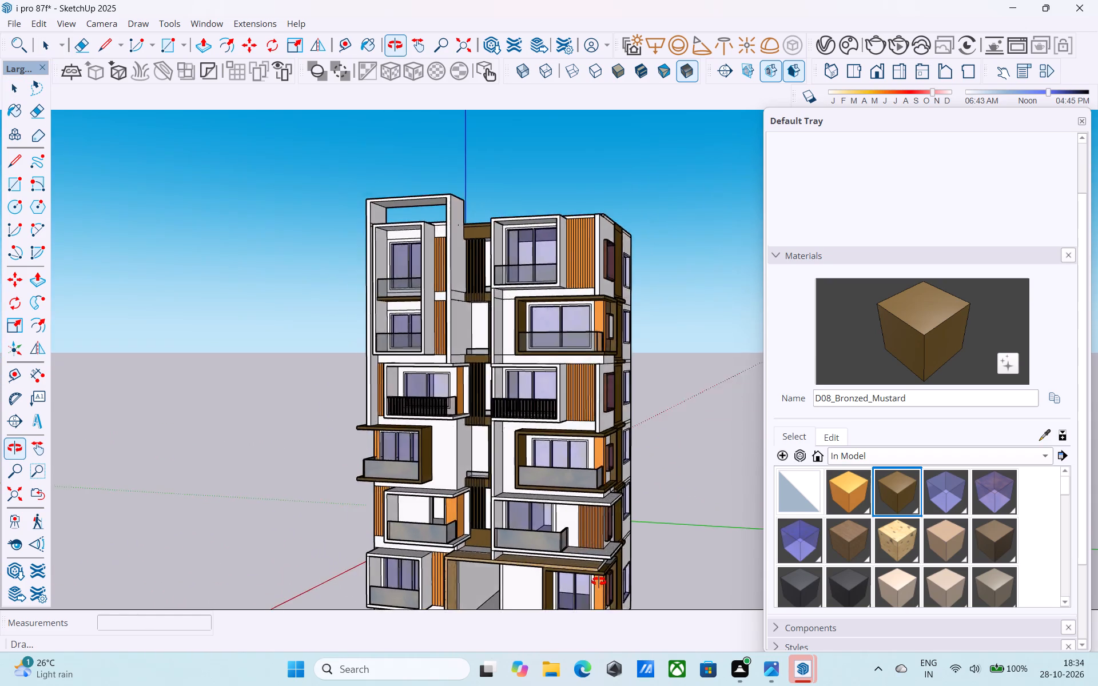
middle_click_drag(599, 581, 581, 536, "shift")
key("ctrl+s")
Examine the whole building's front and side facades for remaining unfinished openings, balconies and finishes.
scroll(564, 518, "down", 2)
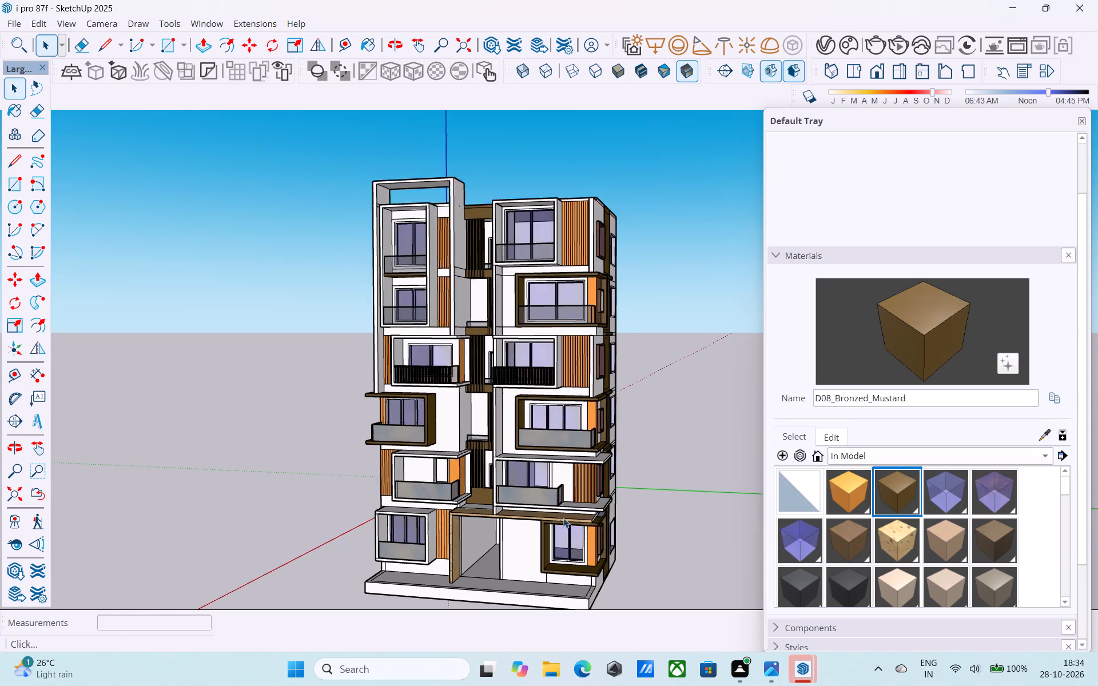
middle_click_drag(562, 517, 532, 484)
scroll(437, 324, "up", 3)
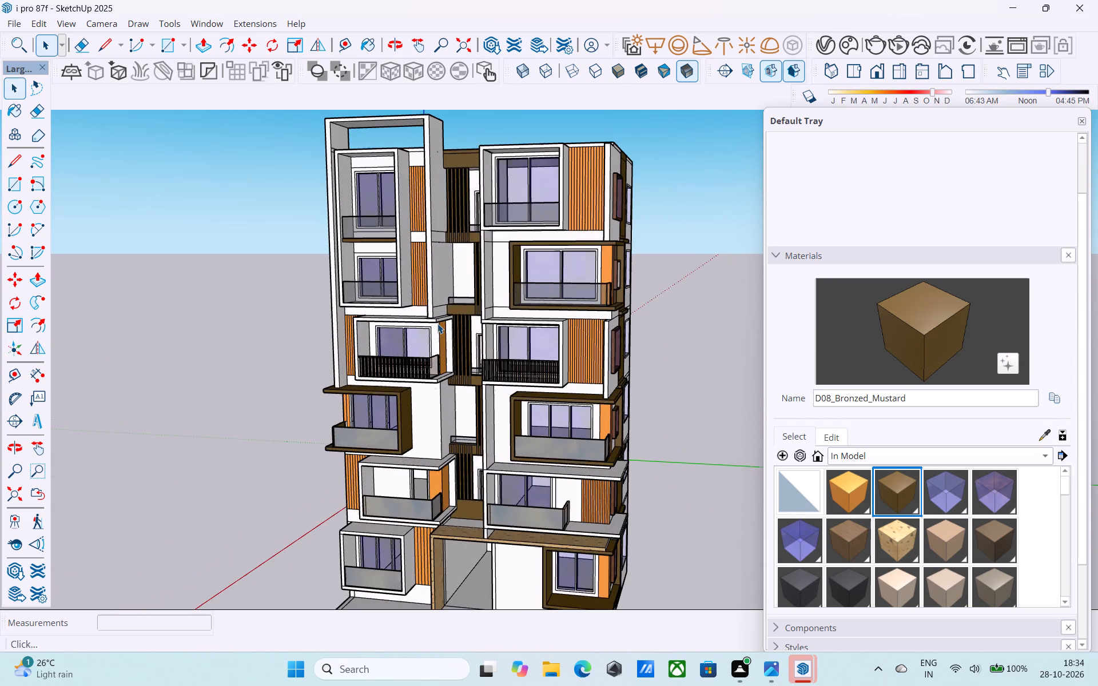
middle_click_drag(439, 337, 412, 324)
scroll(409, 324, "down", 2)
middle_click_drag(407, 324, 394, 316)
middle_click_drag(397, 318, 401, 345)
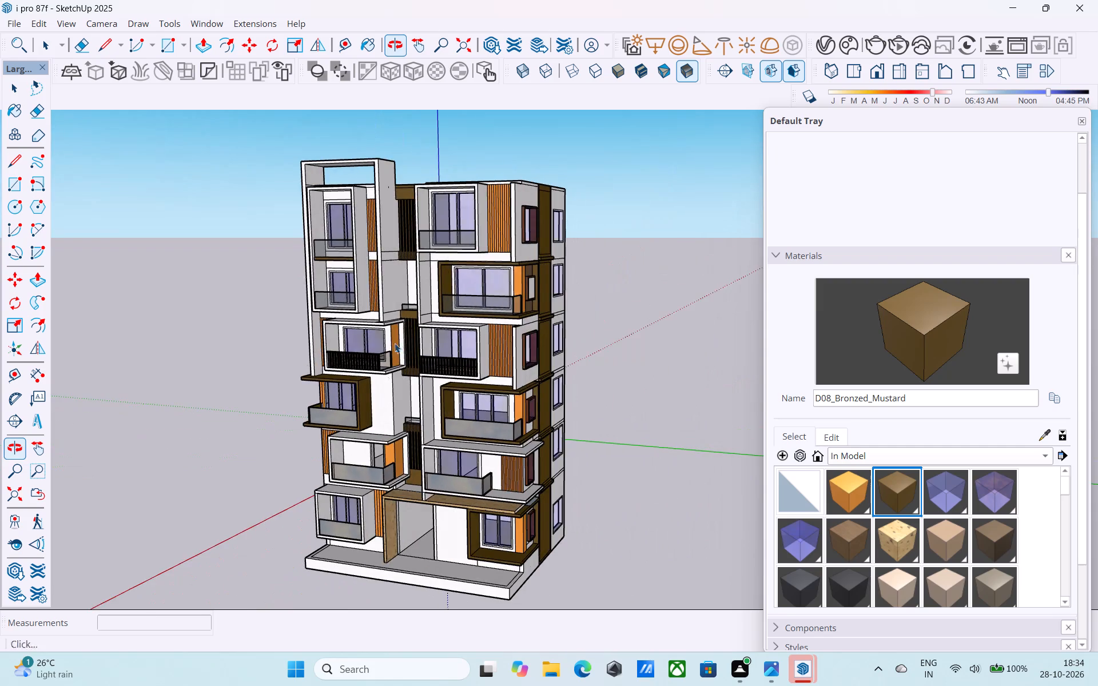
middle_click_drag(388, 341, 349, 334)
middle_click_drag(348, 335, 361, 338)
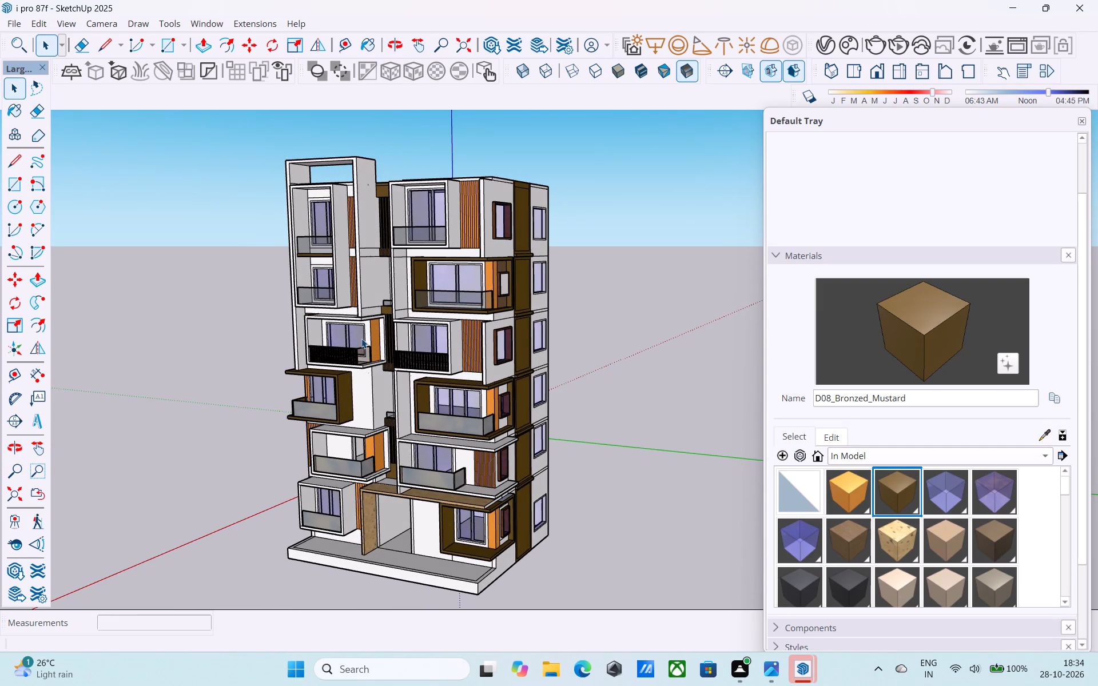
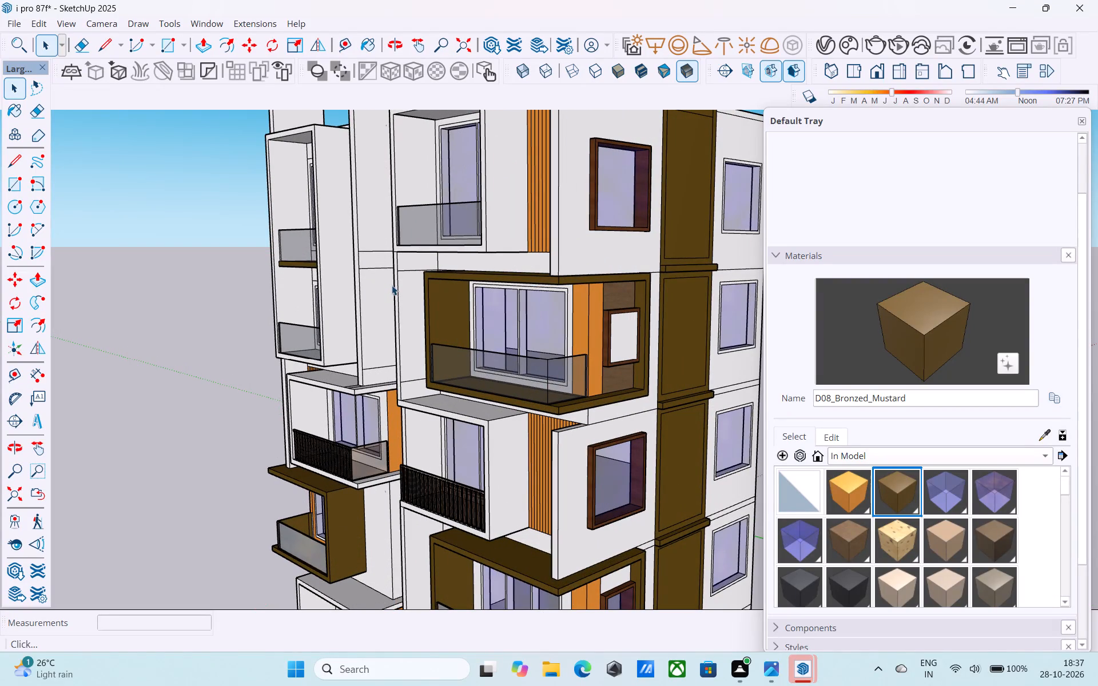
Inside the building group, paint the top-floor plain side window's frame with Wood_Veneer_15_1K from the Wood collection.
scroll(392, 283, "down", 4)
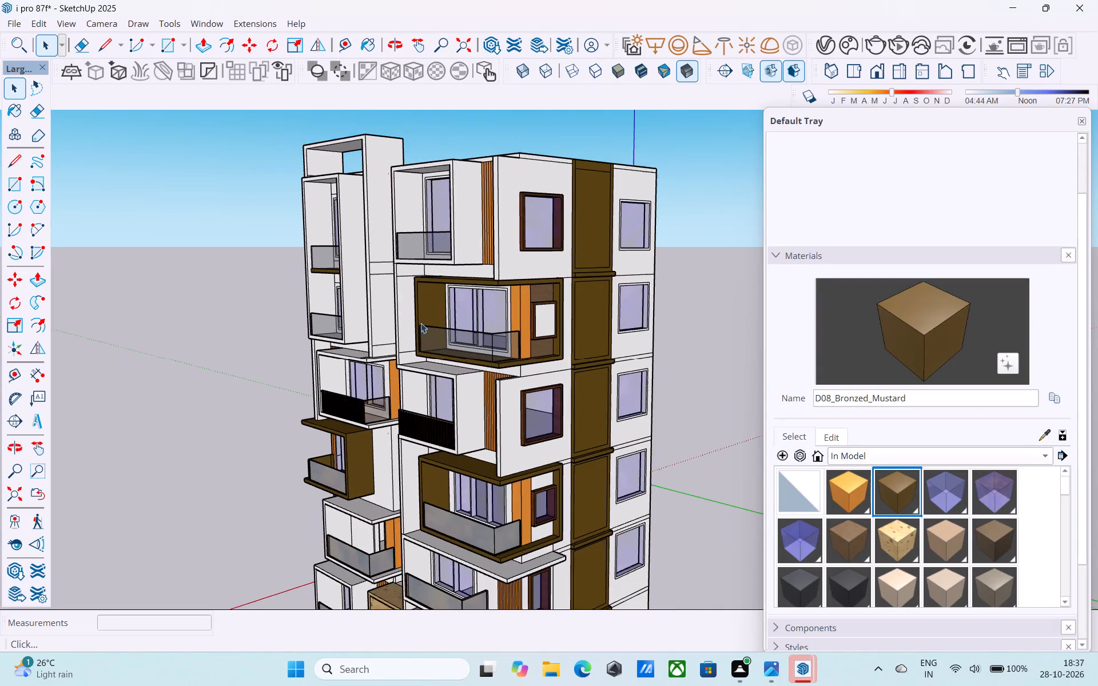
middle_click_drag(466, 379, 348, 376)
middle_click_drag(573, 317, 506, 325)
scroll(520, 272, "up", 4)
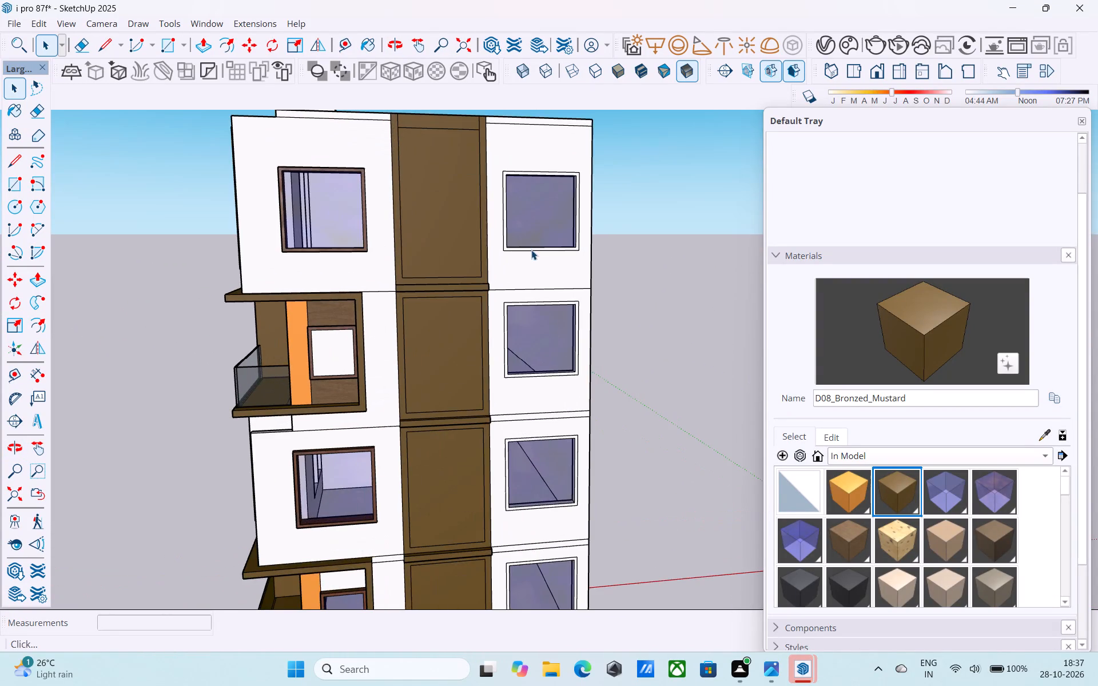
middle_click_drag(531, 250, 517, 252)
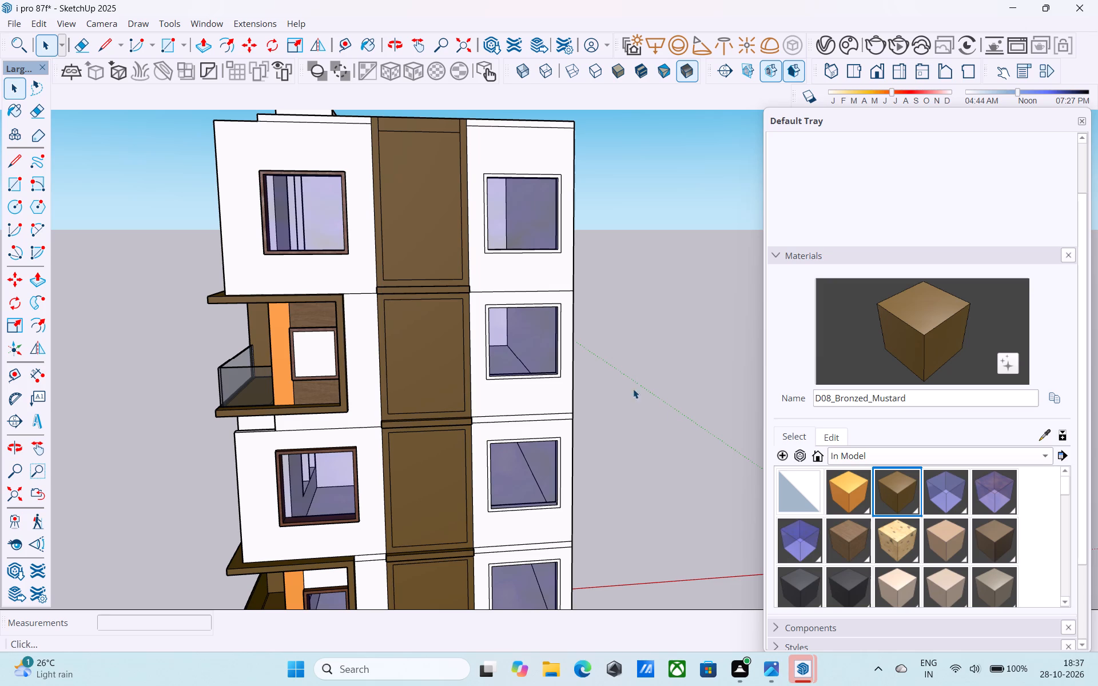
left_click(892, 492)
scroll(769, 460, "down", 3)
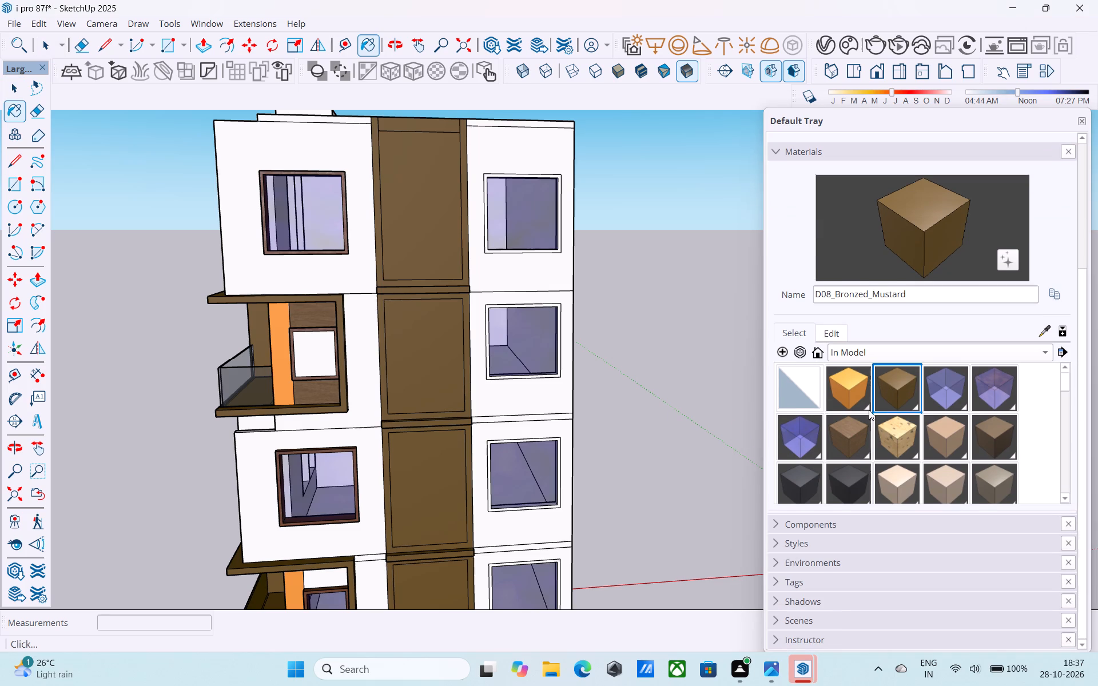
left_click(856, 352)
left_click(852, 535)
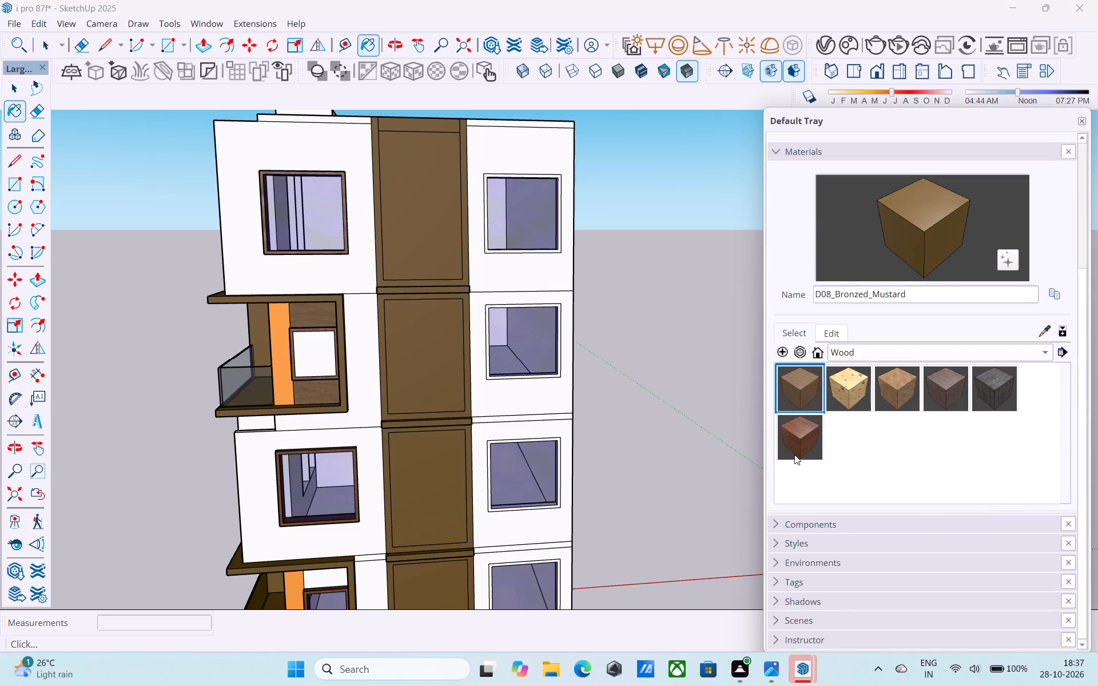
left_click(797, 446)
scroll(480, 177, "up", 2)
scroll(480, 177, "down", 4)
middle_click_drag(494, 186, 610, 227)
scroll(606, 228, "down", 5)
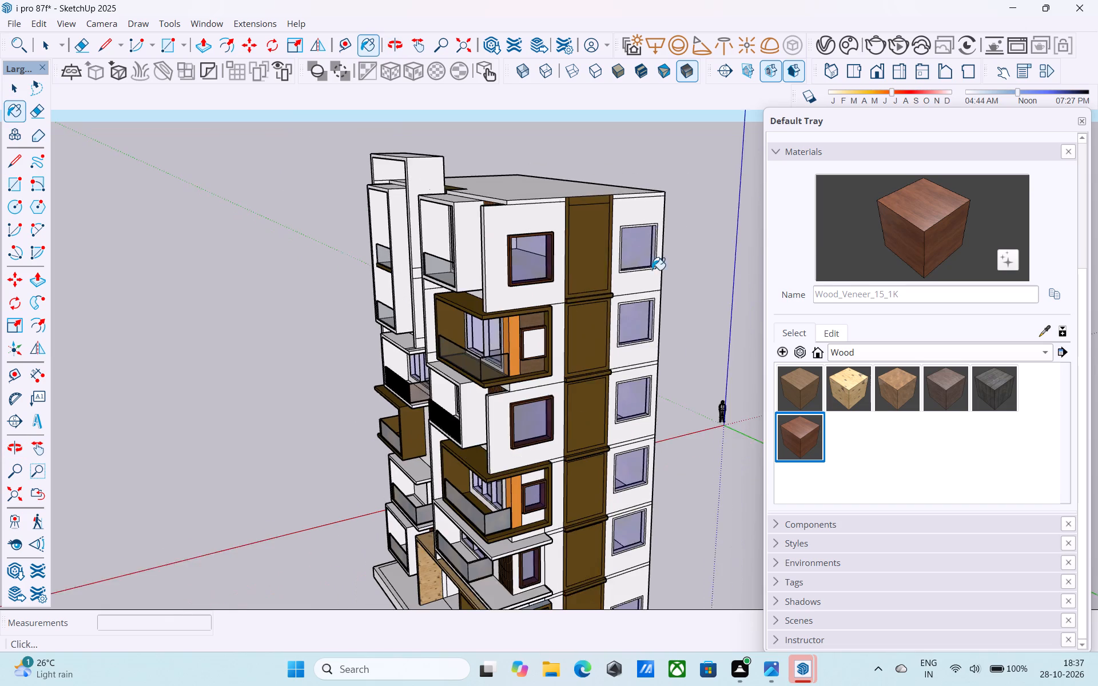
left_click(55, 45)
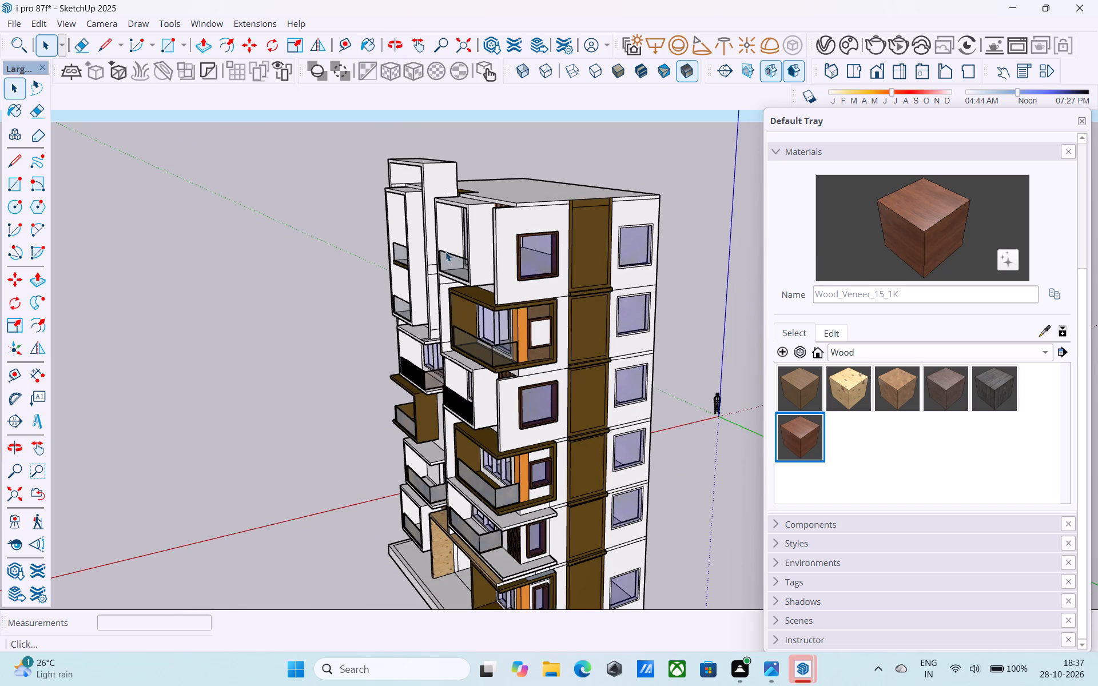
double_click(445, 252)
left_click(920, 229)
middle_click_drag(607, 225, 460, 235)
scroll(516, 225, "up", 4)
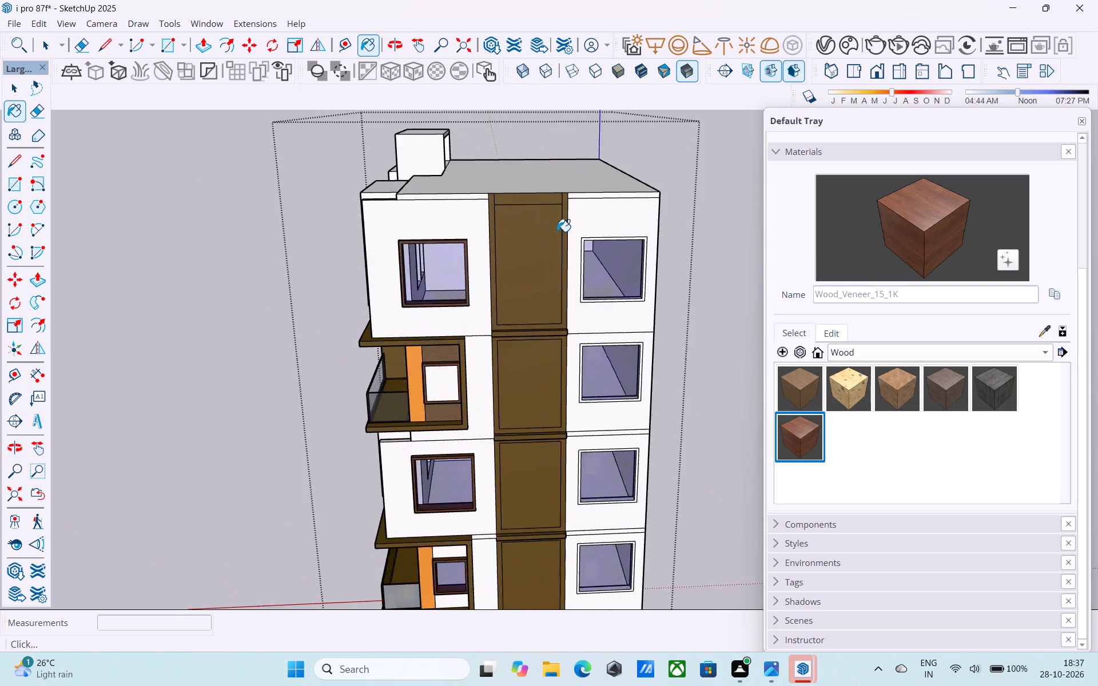
scroll(557, 232, "up", 18)
left_click(600, 244)
Paint the frames of the next three side windows down the same column with Wood_Veneer_15_1K.
scroll(451, 192, "down", 12)
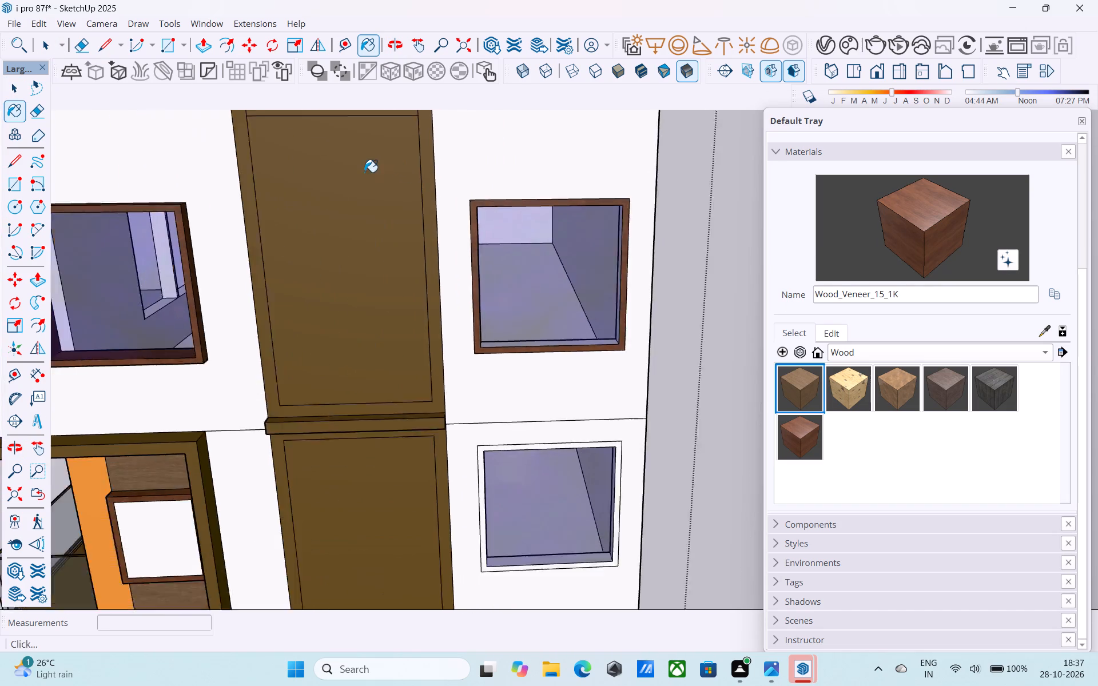
scroll(364, 172, "down", 2)
scroll(364, 172, "up", 1)
scroll(364, 172, "down", 2)
scroll(488, 386, "up", 15)
left_click(342, 316)
scroll(324, 260, "down", 7)
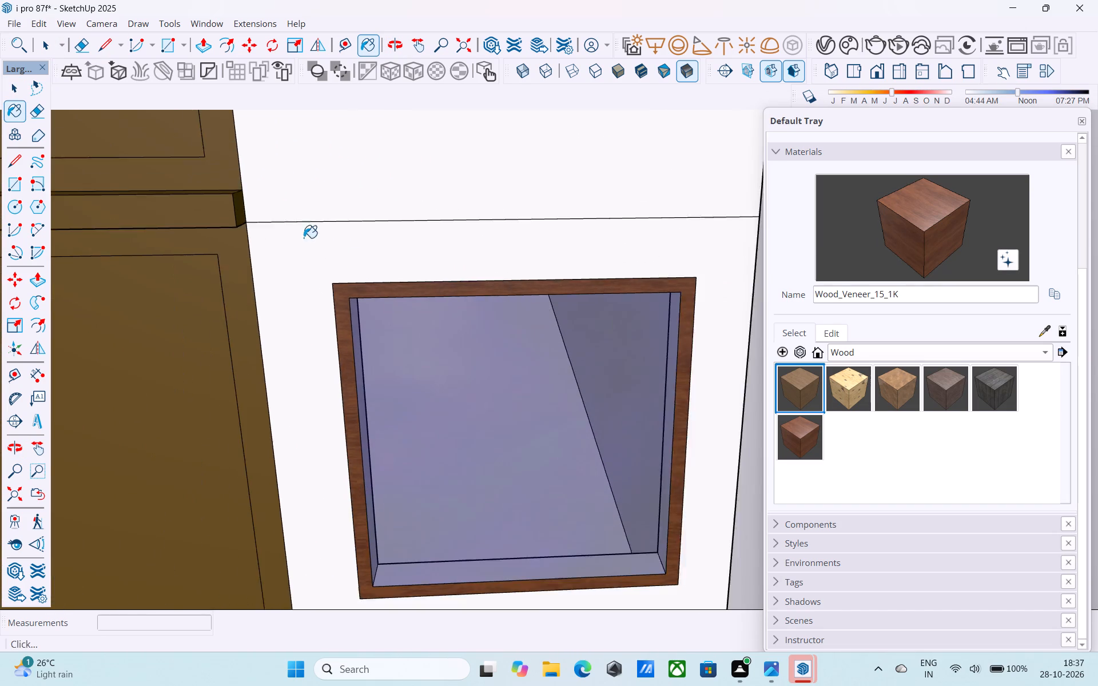
scroll(304, 238, "down", 20)
scroll(304, 238, "down", 4)
middle_click_drag(376, 310, 416, 271)
scroll(404, 310, "up", 14)
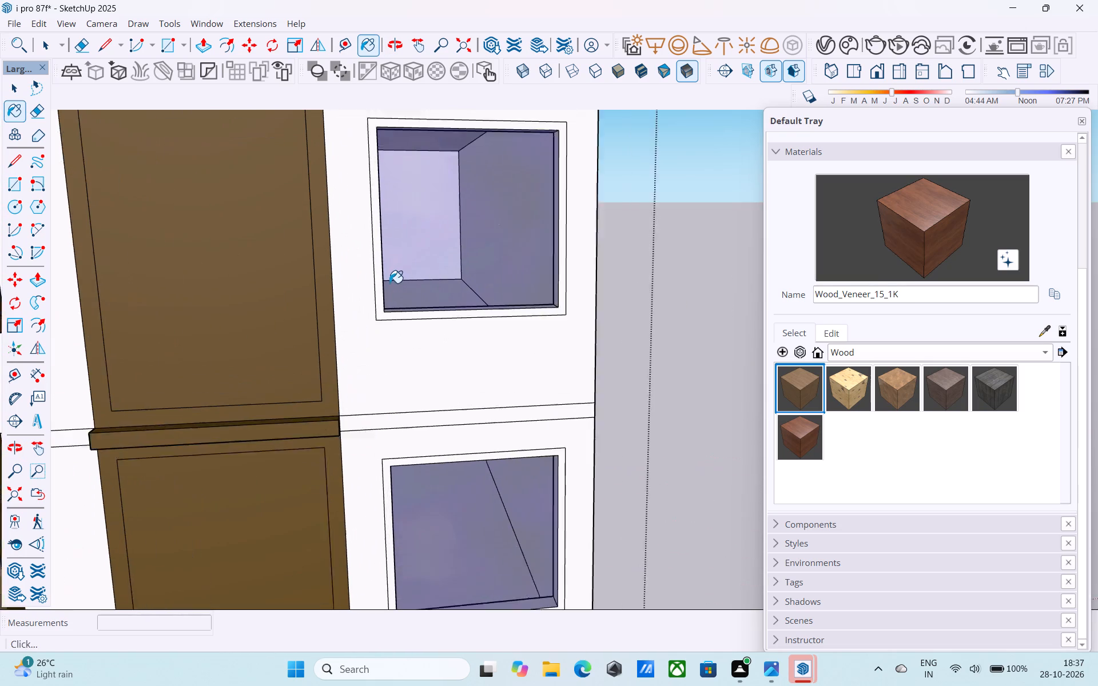
scroll(389, 283, "up", 1)
left_click(379, 276)
scroll(348, 233, "down", 11)
scroll(426, 344, "up", 9)
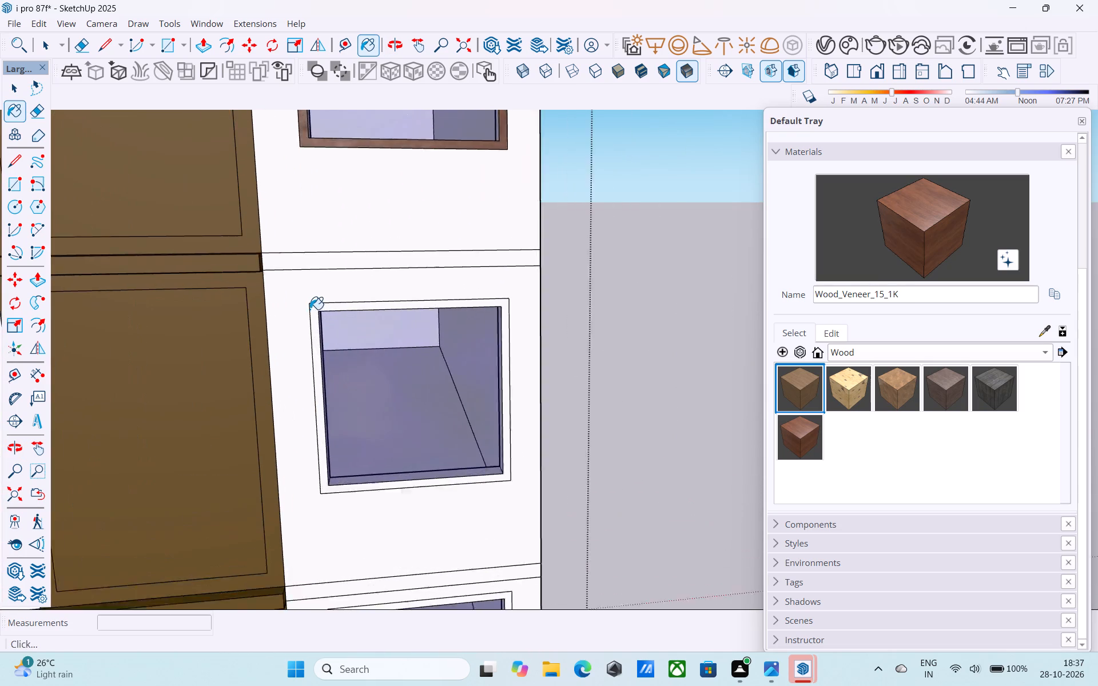
scroll(310, 309, "up", 5)
left_click(315, 307)
Paint the frames of the two lowest side windows in that column with Wood_Veneer_15_1K.
scroll(284, 230, "down", 20)
scroll(284, 230, "down", 1)
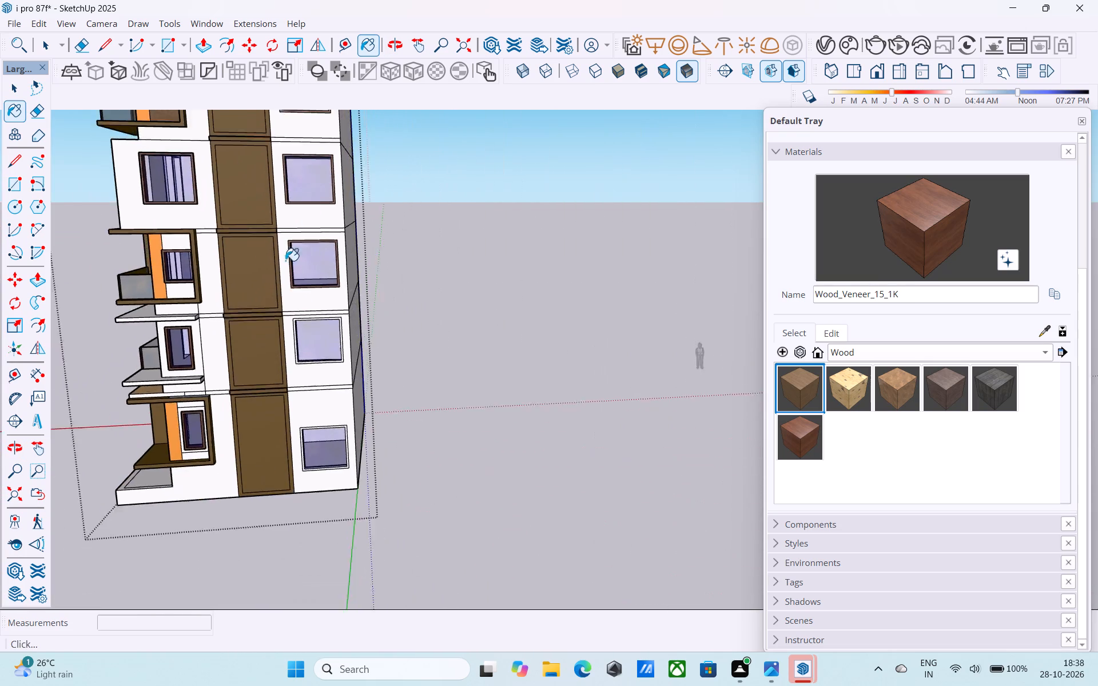
scroll(285, 261, "down", 1)
scroll(288, 328, "up", 19)
left_click(286, 279)
scroll(274, 241, "down", 18)
scroll(276, 238, "up", 1)
scroll(276, 238, "down", 5)
scroll(308, 377, "up", 16)
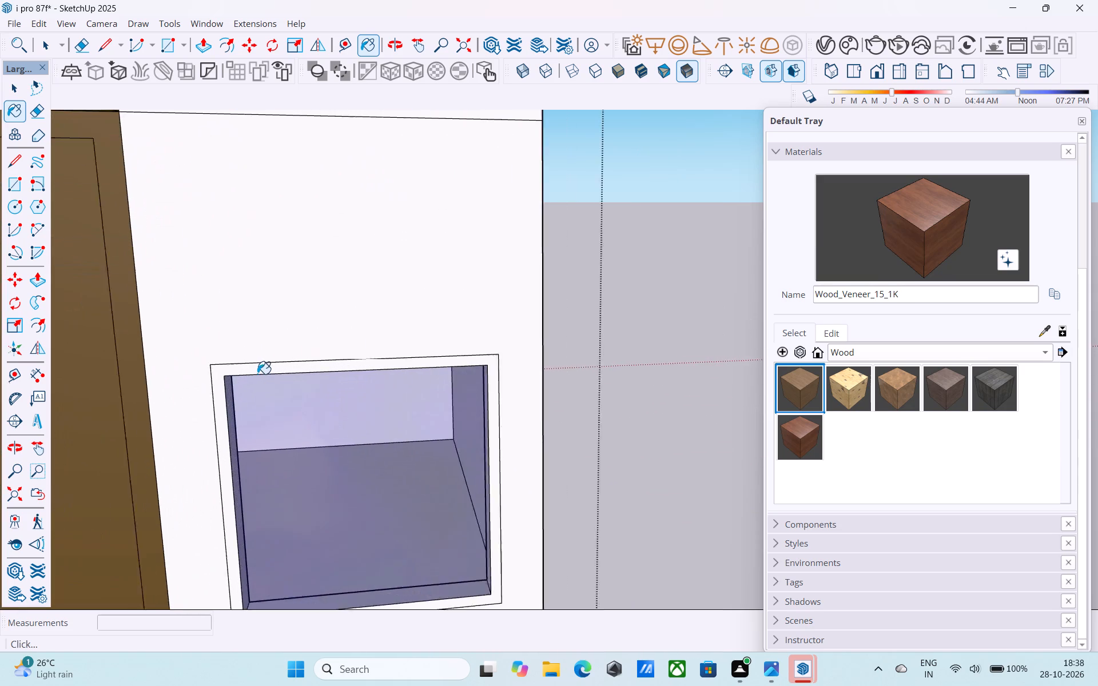
scroll(257, 374, "up", 6)
left_click(206, 374)
Examine the front and side facades of the building for surfaces that still lack a material.
scroll(218, 346, "down", 20)
scroll(218, 346, "down", 2)
middle_click_drag(234, 342, 397, 341)
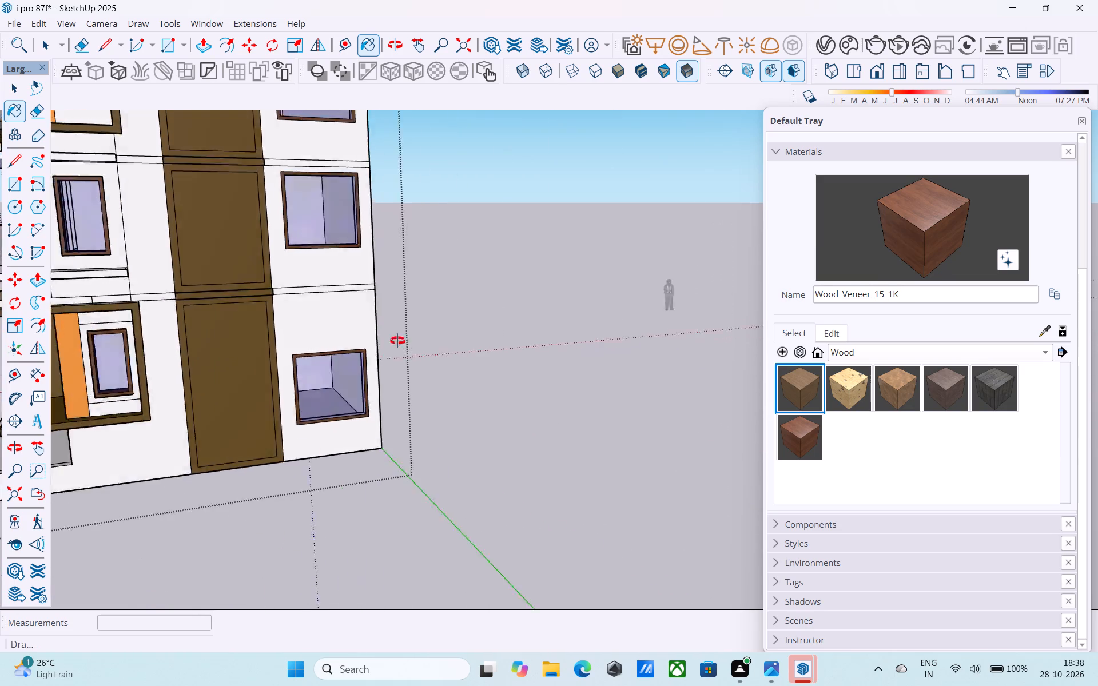
middle_click_drag(397, 341, 416, 340)
scroll(482, 327, "down", 5)
middle_click_drag(161, 410, 299, 412)
scroll(267, 400, "down", 5)
middle_click_drag(247, 413, 453, 440)
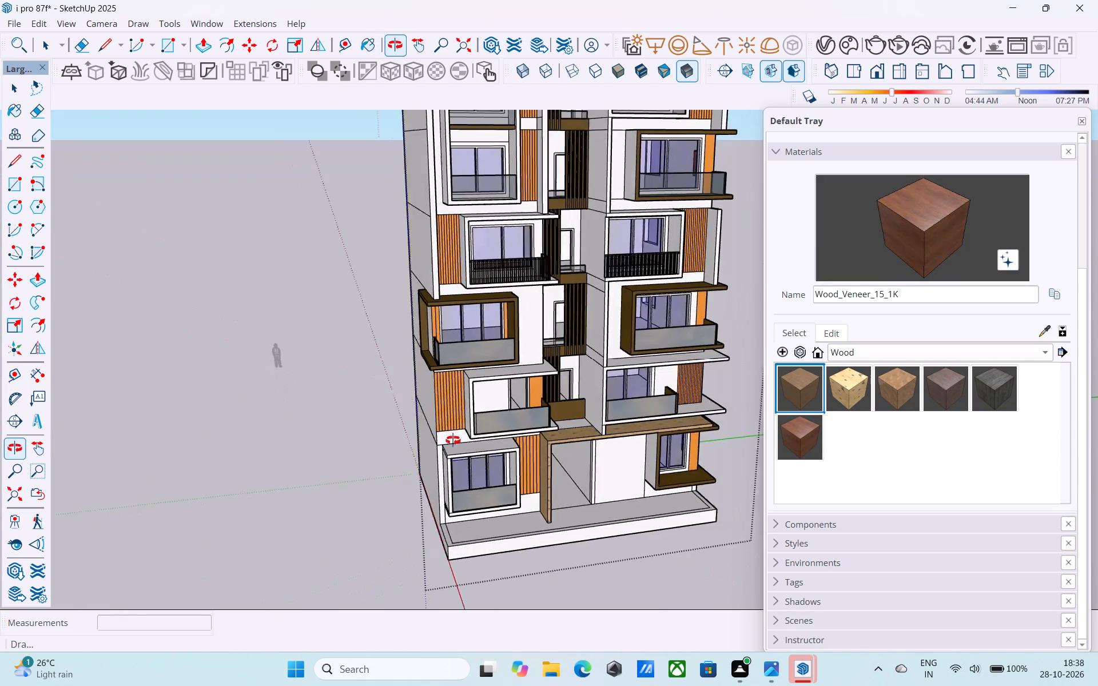
middle_click_drag(453, 440, 449, 440)
scroll(276, 400, "down", 2)
scroll(261, 404, "up", 1)
scroll(249, 405, "down", 3)
middle_click_drag(562, 362, 693, 353)
scroll(437, 350, "down", 4)
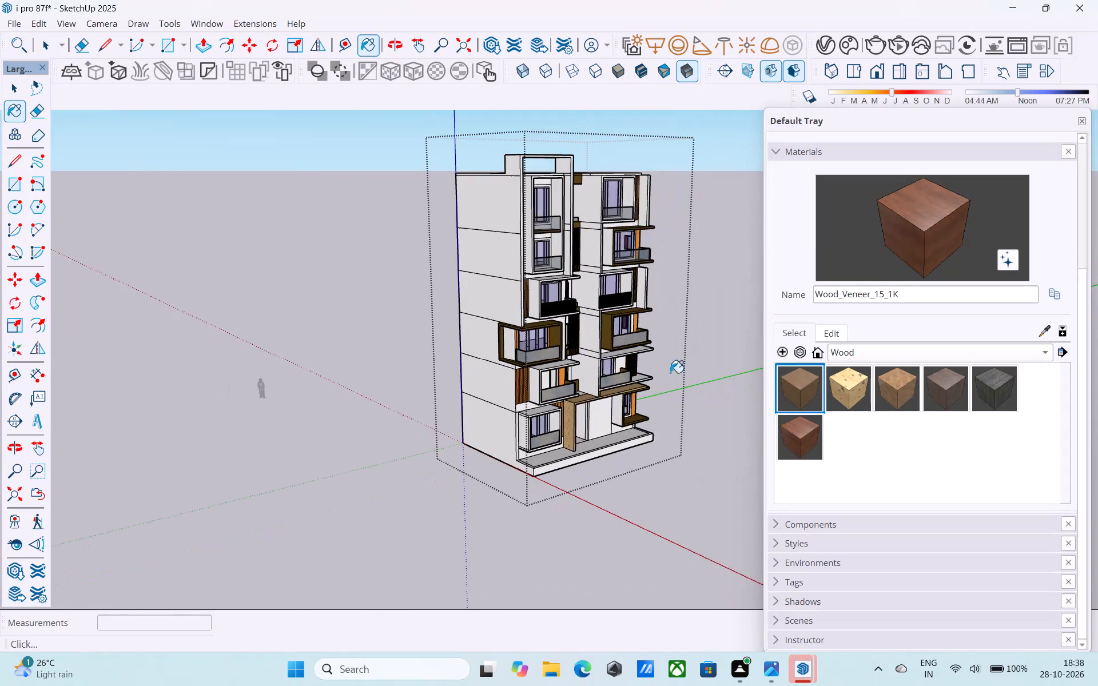
middle_click_drag(677, 369, 124, 358)
scroll(424, 216, "up", 7)
middle_click_drag(424, 216, 368, 213)
scroll(368, 213, "down", 6)
middle_click_drag(368, 213, 351, 208)
scroll(396, 244, "up", 13)
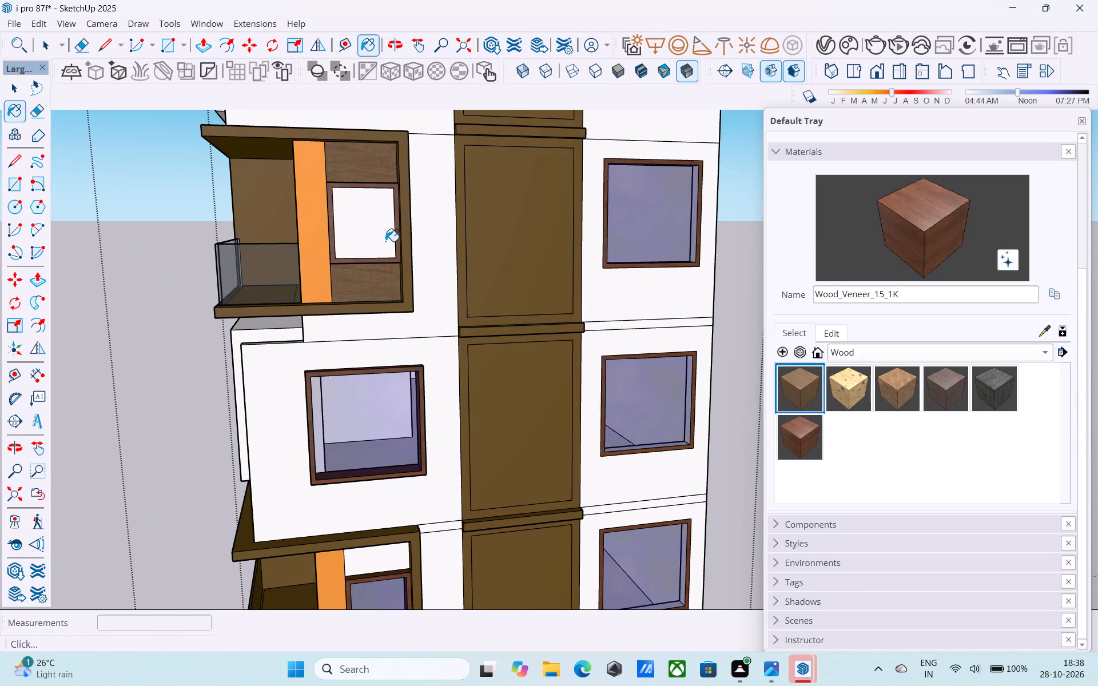
Paint the blank side window pane in the upper mustard-framed balcony with the in-model material Glass_Sky Reflection_1.
middle_click(376, 242)
key("space")
left_click(869, 351)
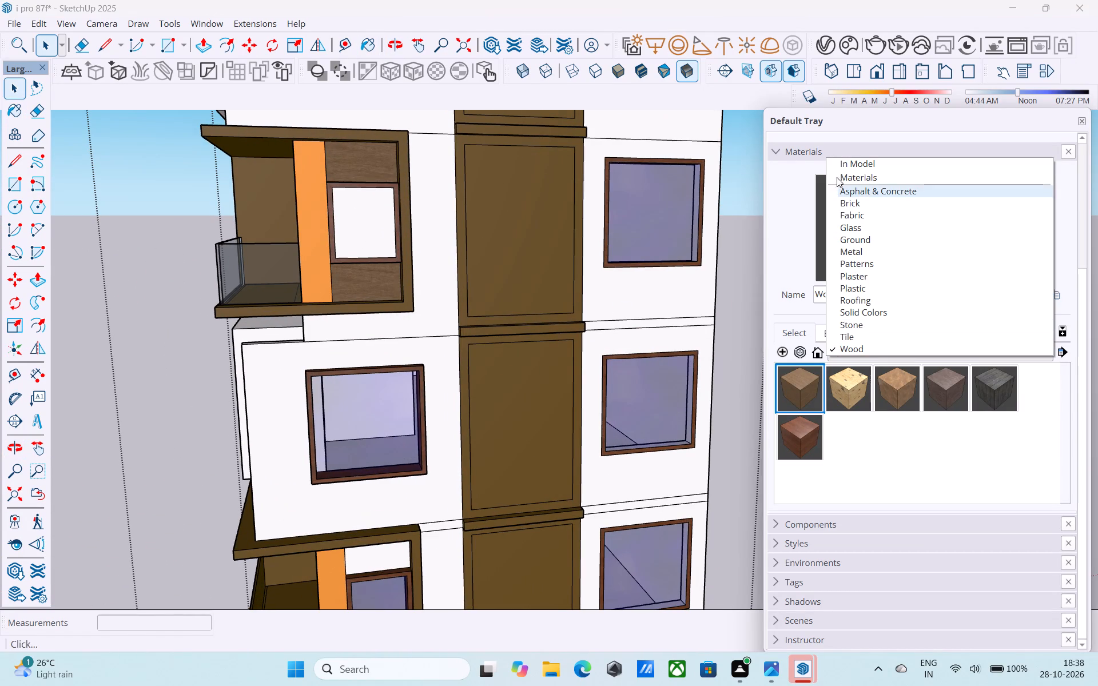
left_click(841, 170)
left_click(865, 350)
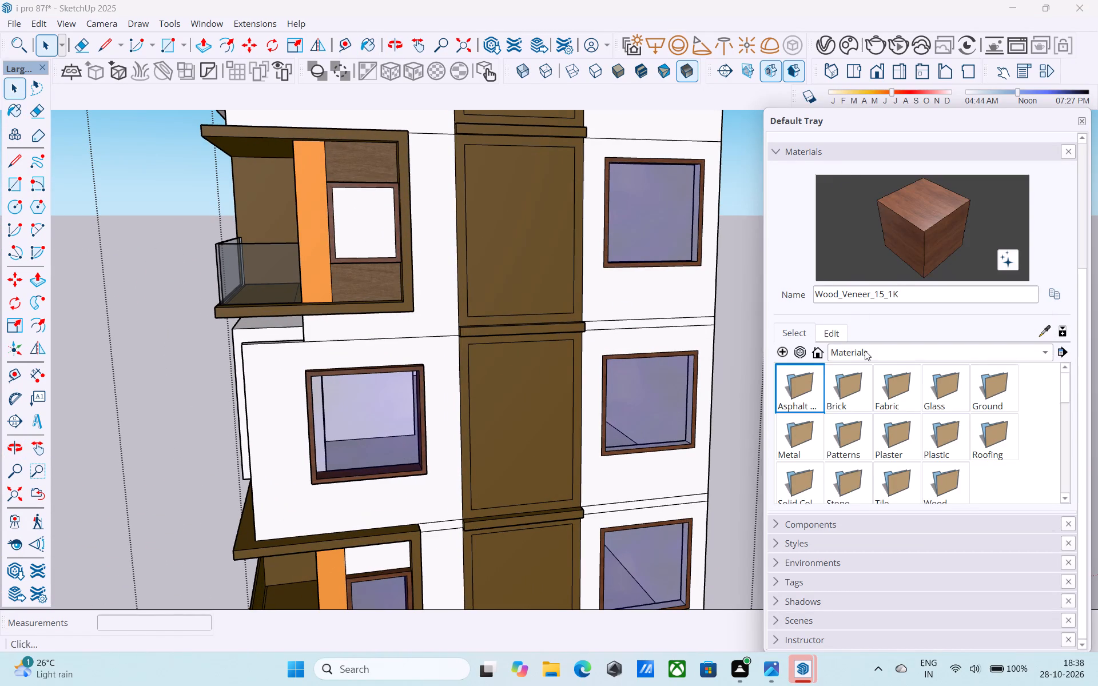
left_click(863, 330)
left_click(875, 358)
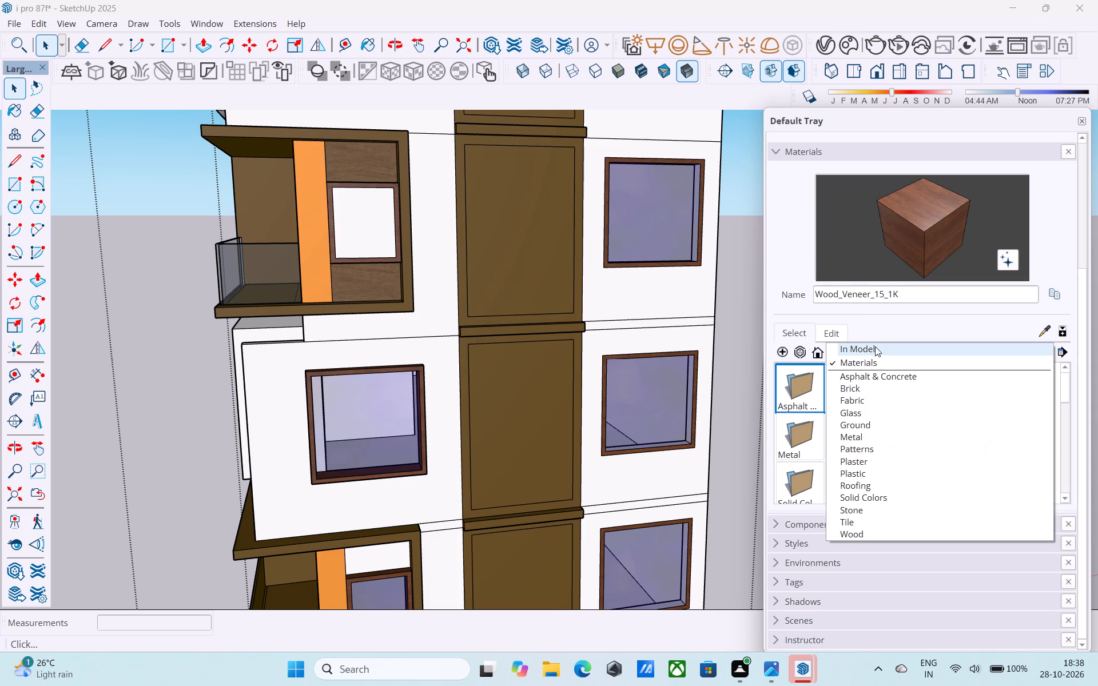
left_click(874, 346)
left_click(797, 436)
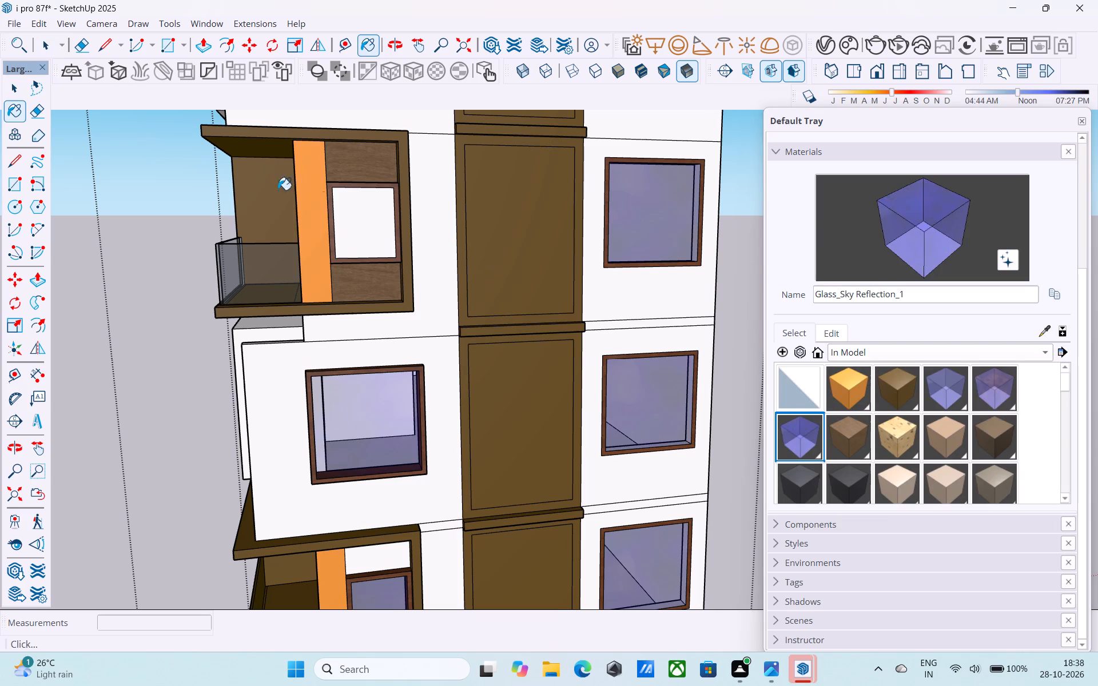
left_click(353, 216)
Check the lower side windows and the front facade, and save the model.
scroll(359, 209, "down", 5)
middle_click_drag(364, 211, 429, 204)
scroll(396, 201, "down", 8)
middle_click_drag(409, 224, 403, 221)
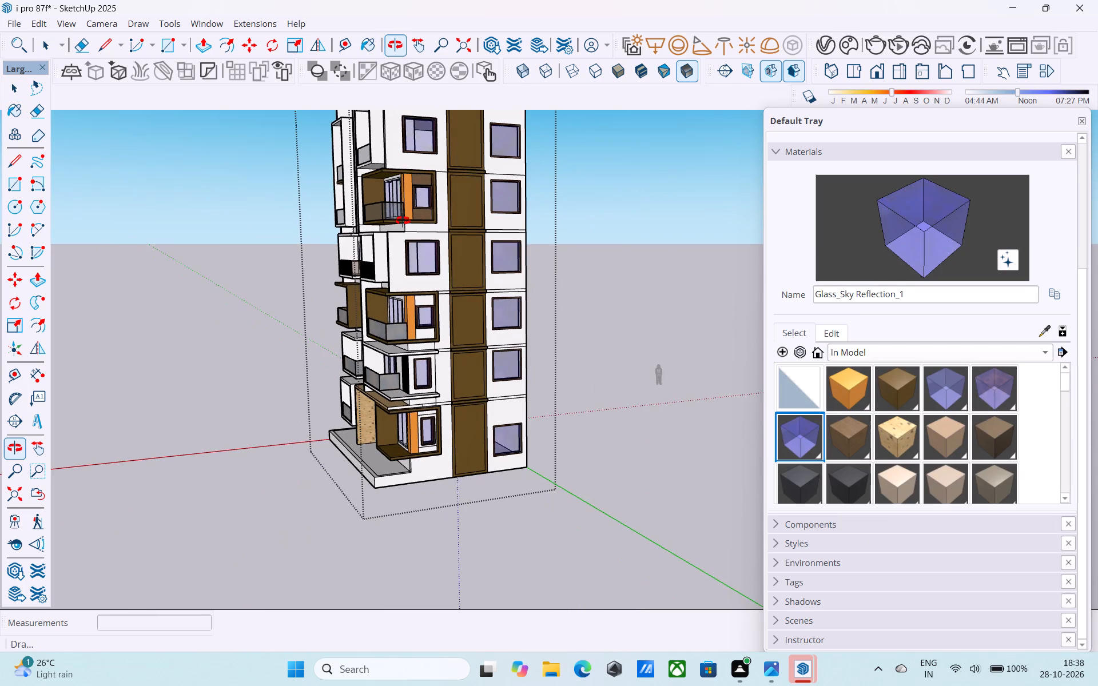
middle_click_drag(403, 221, 399, 225)
key("space")
scroll(397, 294, "up", 4)
scroll(423, 562, "up", 5)
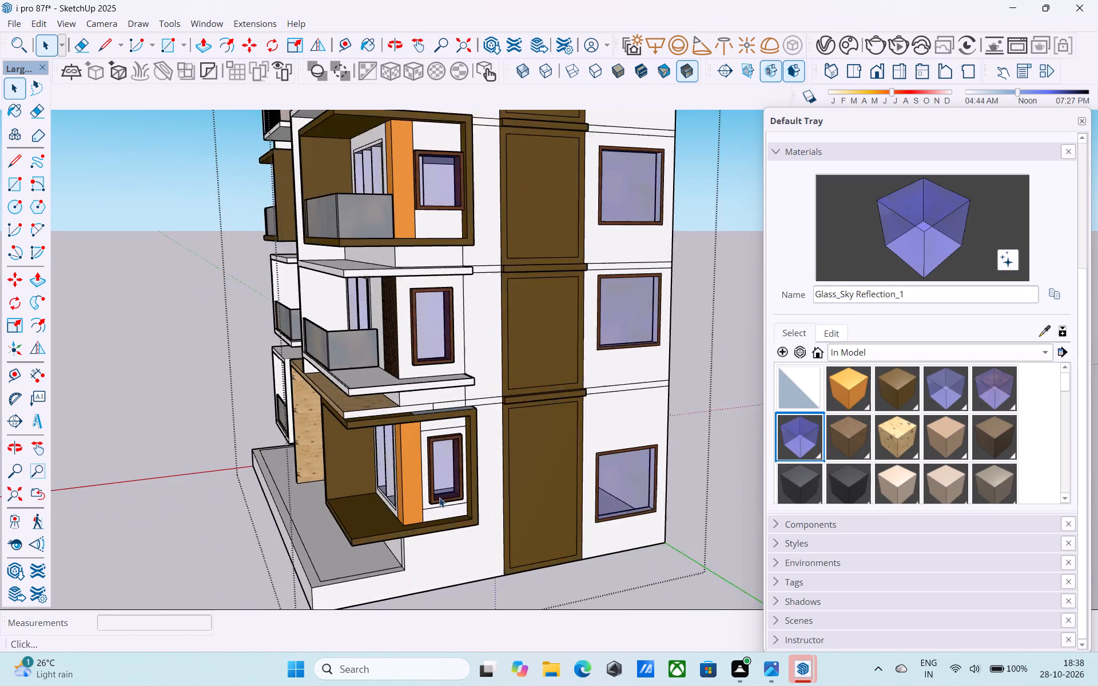
scroll(439, 497, "up", 7)
scroll(401, 379, "down", 10)
middle_click_drag(397, 381, 695, 399)
key("ctrl+s")
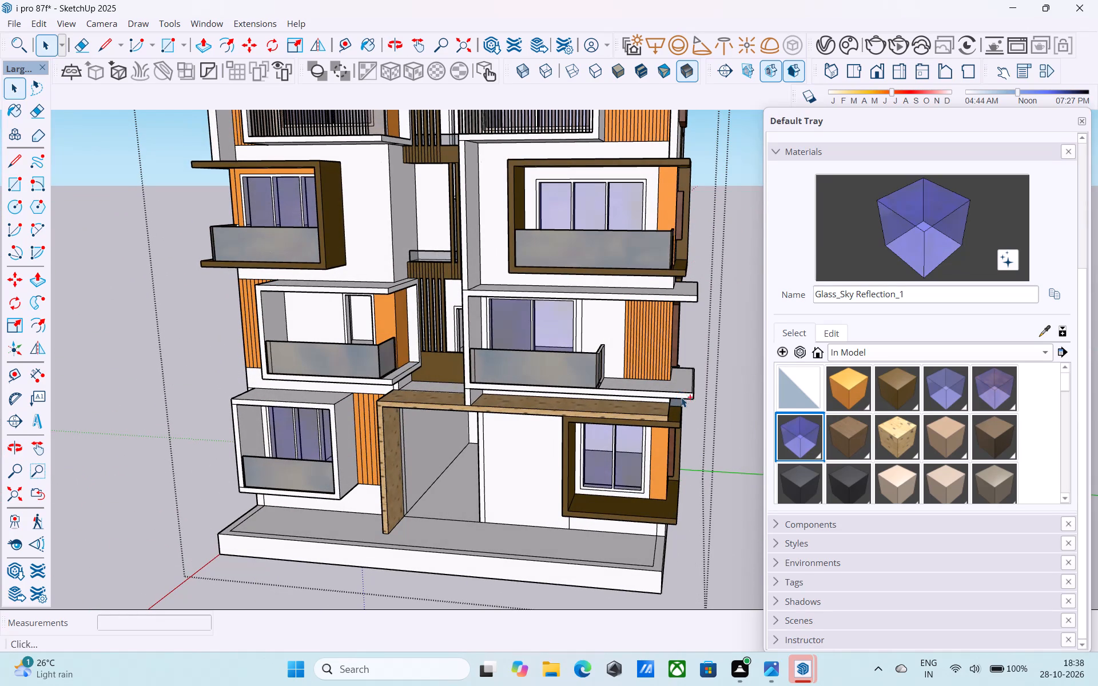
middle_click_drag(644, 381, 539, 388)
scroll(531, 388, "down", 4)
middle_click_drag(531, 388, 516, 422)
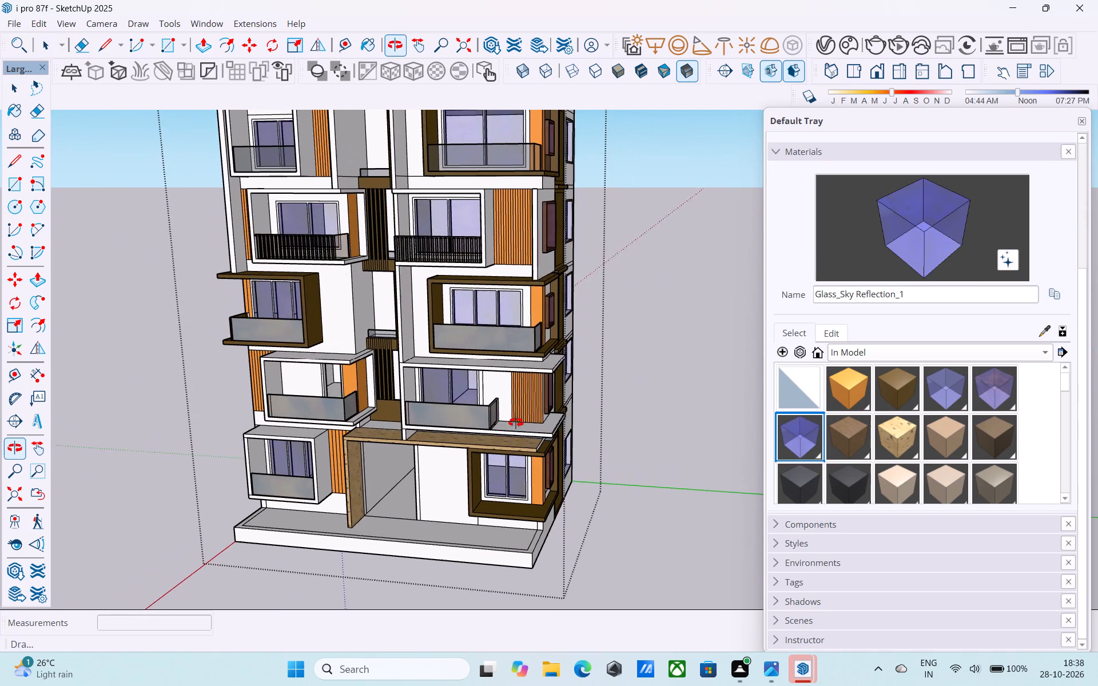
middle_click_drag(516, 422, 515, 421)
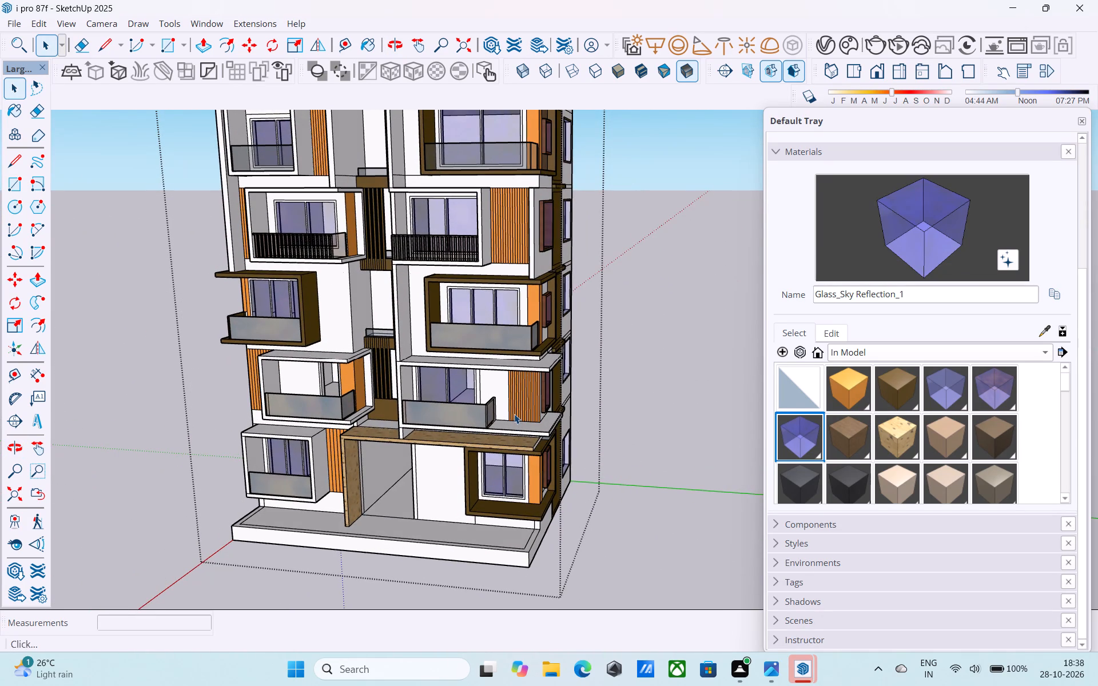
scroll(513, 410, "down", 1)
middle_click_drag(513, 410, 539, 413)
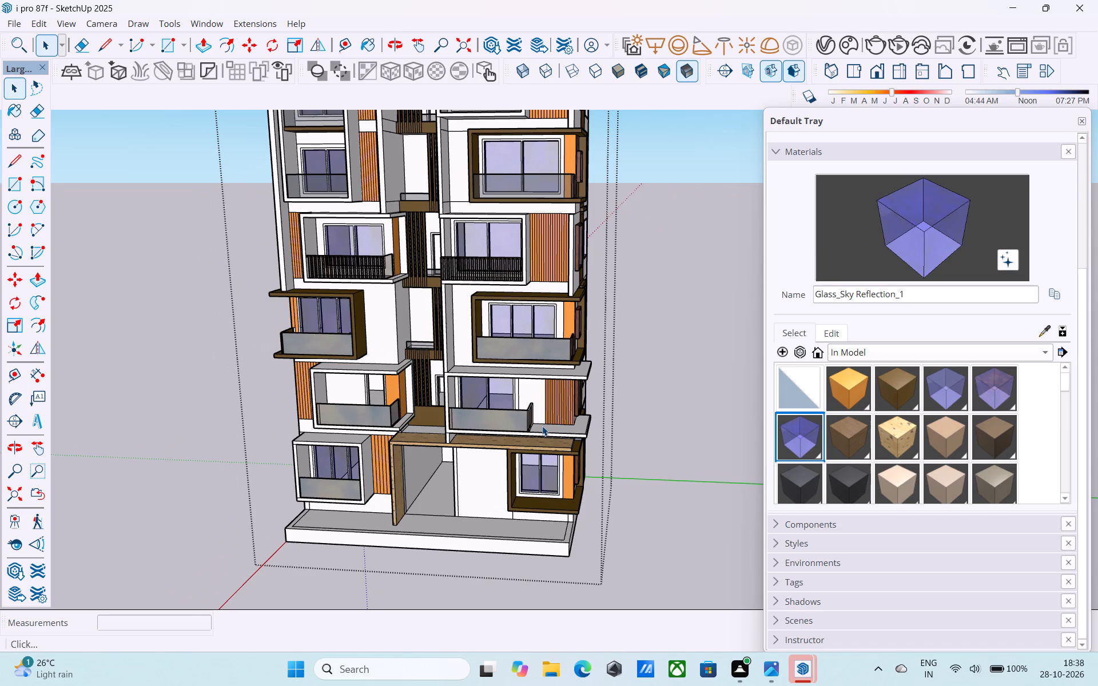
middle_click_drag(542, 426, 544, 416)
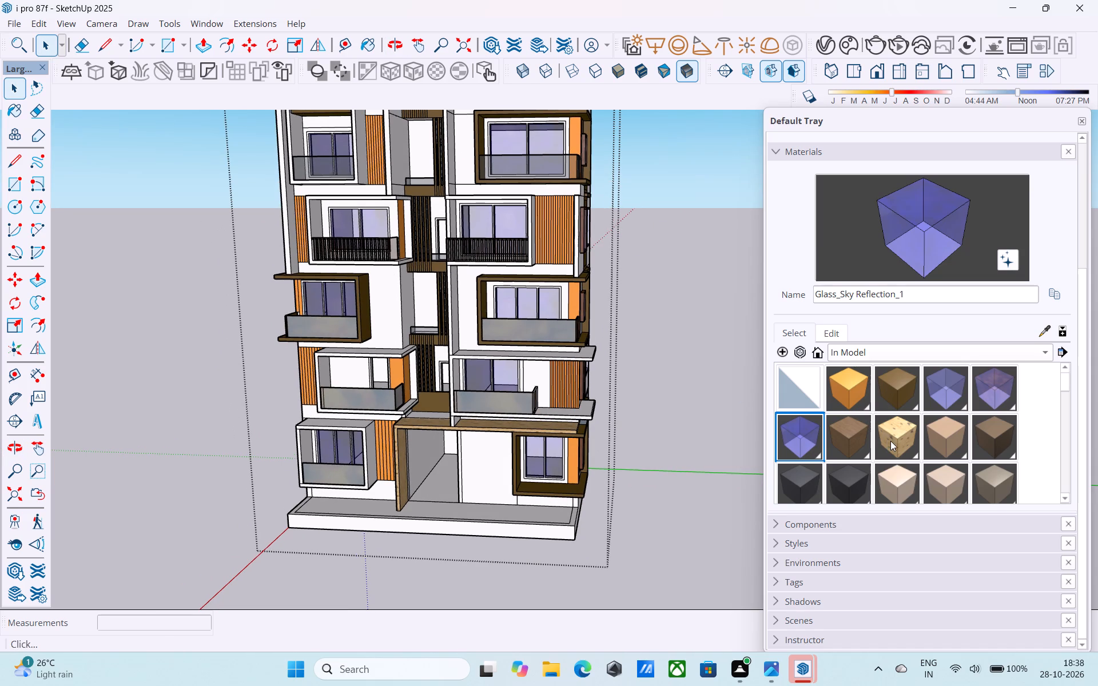
Paint the ground-floor front wall beside and below the framed window with the solid colour D02_Buttercup_Glow.
left_click(890, 441)
left_click(863, 350)
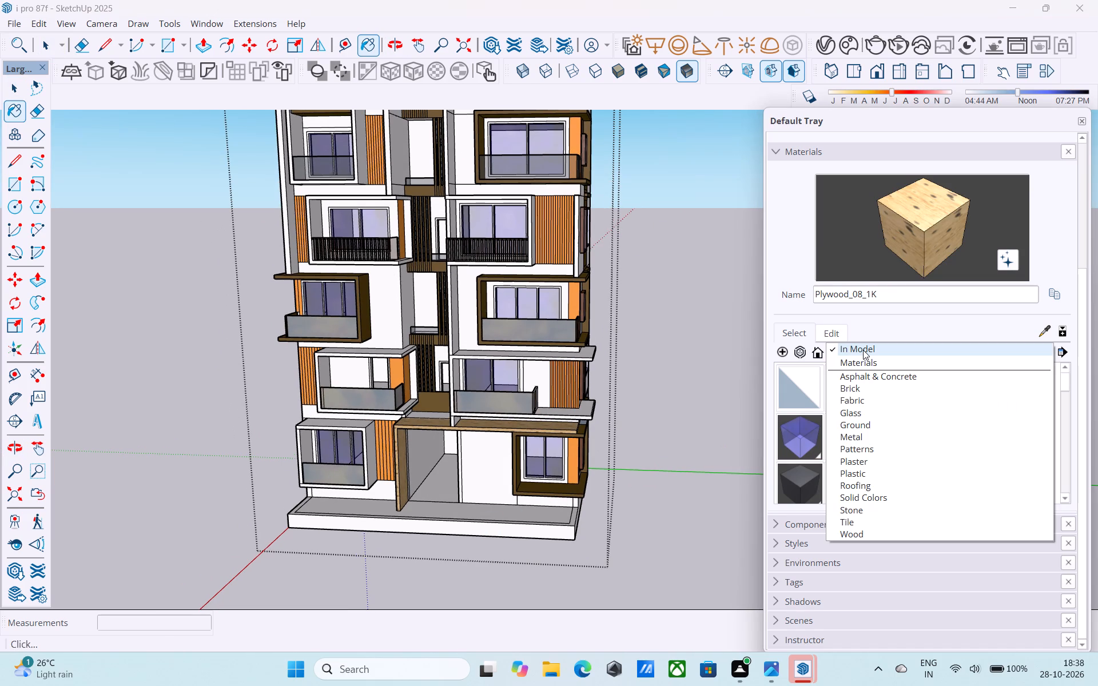
left_click(875, 502)
scroll(891, 471, "down", 6)
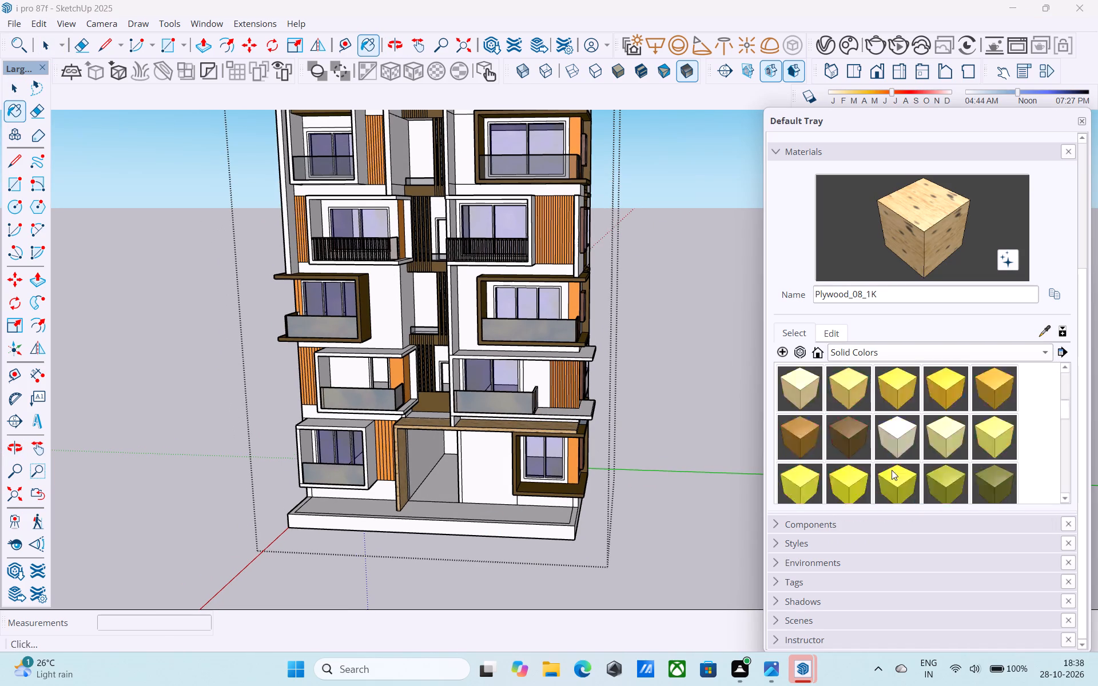
scroll(892, 470, "down", 14)
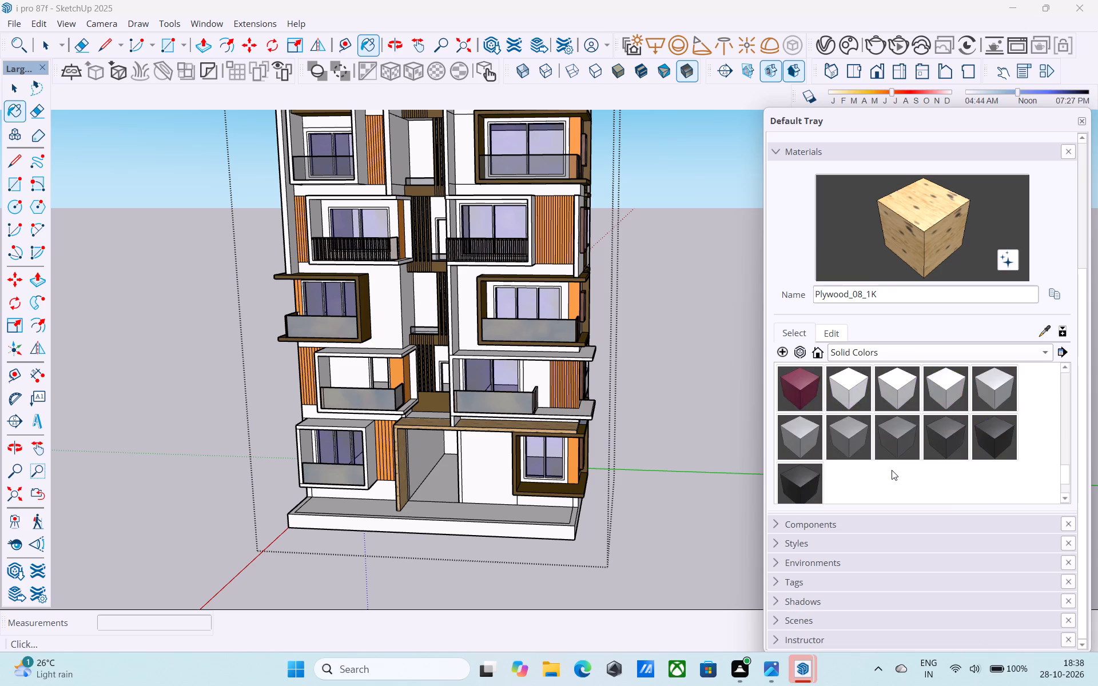
scroll(892, 470, "up", 16)
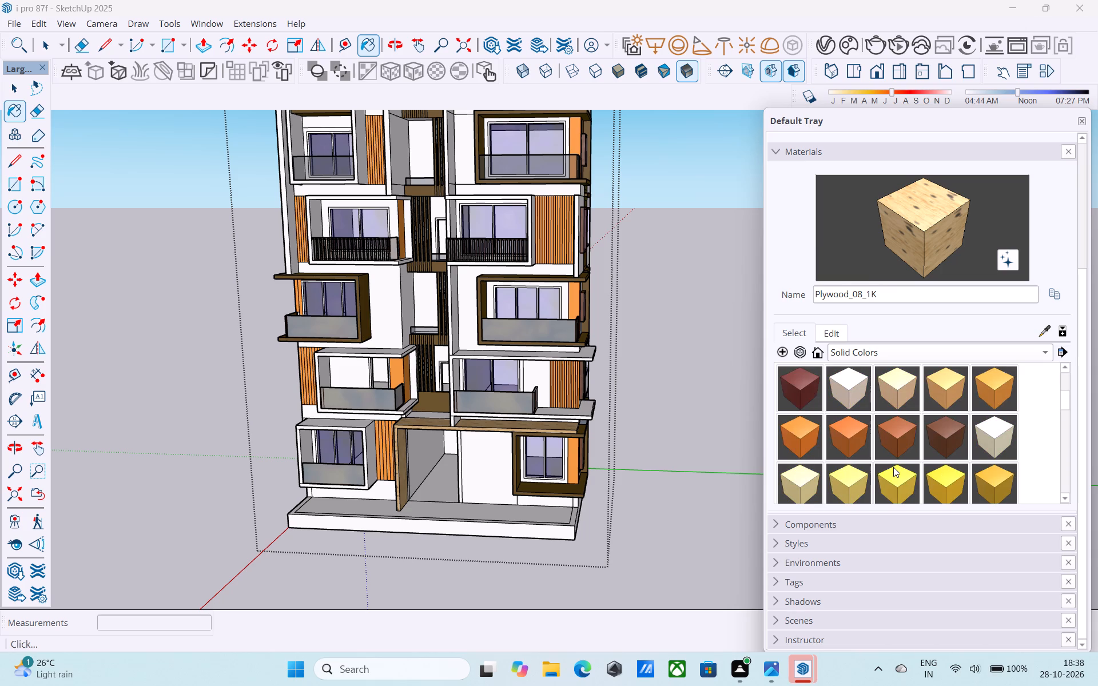
left_click(815, 479)
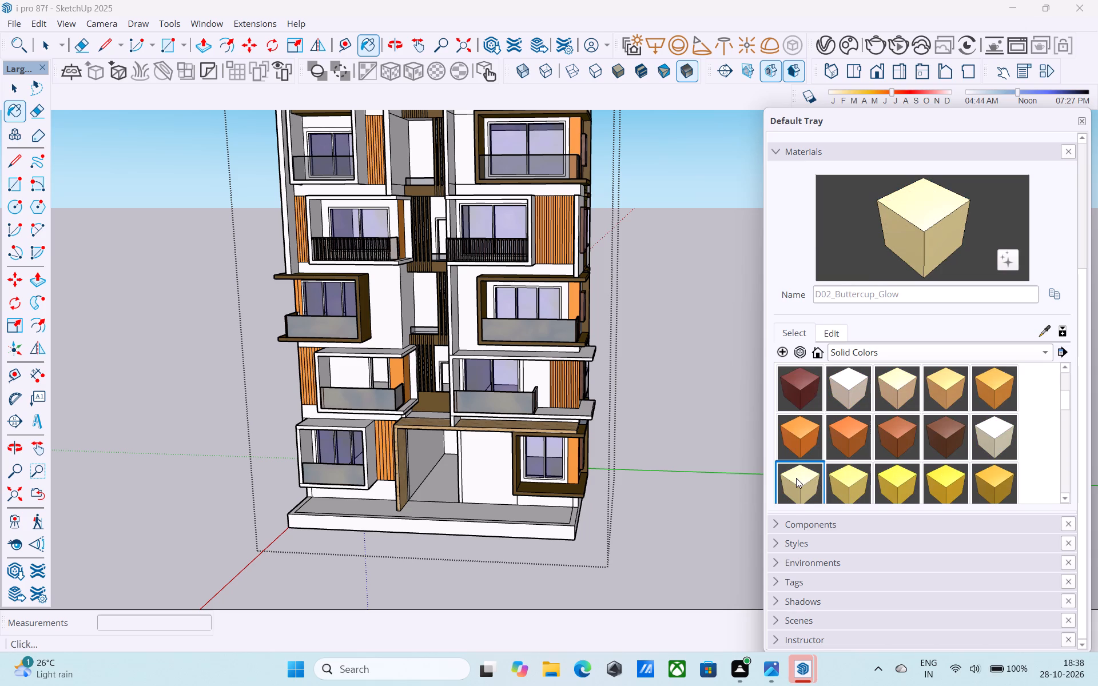
left_click(806, 477)
middle_click_drag(526, 501, 518, 476)
scroll(511, 472, "up", 5)
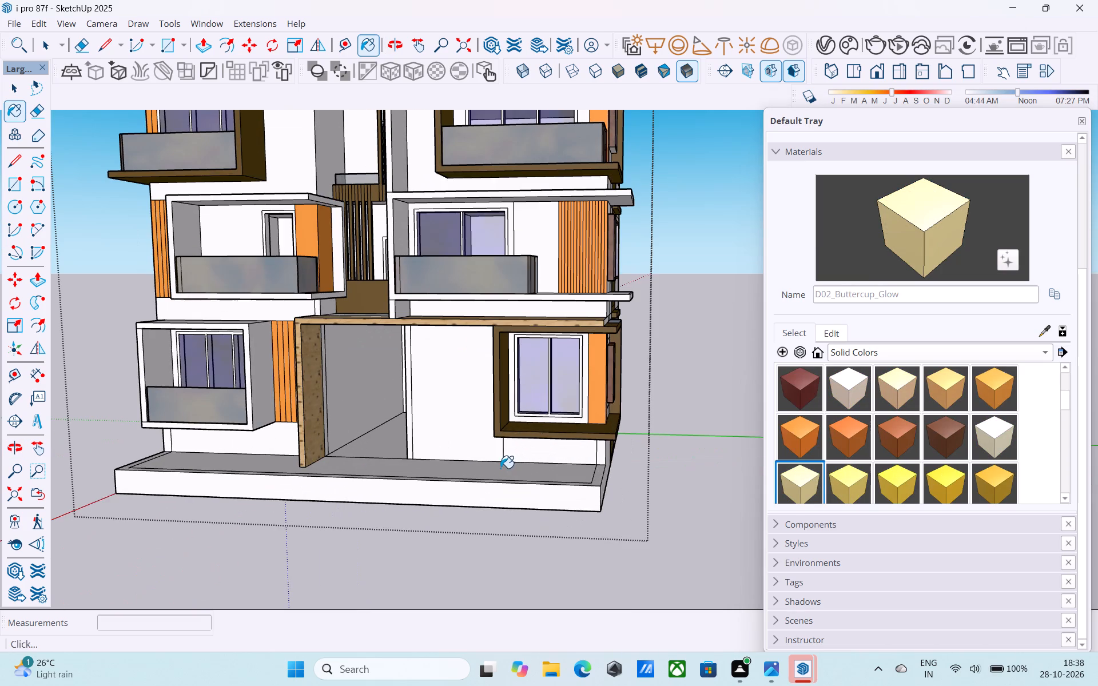
scroll(500, 468, "up", 6)
left_click(550, 436)
left_click_drag(412, 401, 419, 389)
Paint the ground-floor wall strip below the white-framed balcony with D02_Buttercup_Glow.
scroll(445, 391, "down", 6)
middle_click_drag(482, 405, 547, 405)
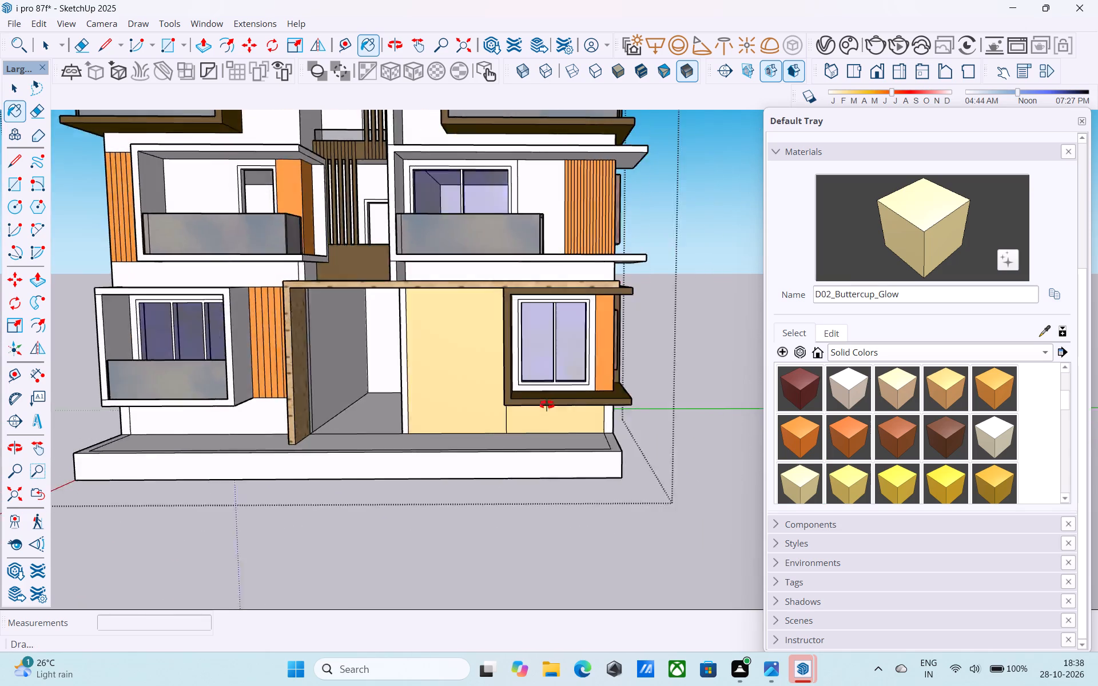
middle_click_drag(547, 405, 607, 400)
scroll(347, 462, "up", 5)
left_click(268, 406)
scroll(269, 406, "down", 4)
middle_click(274, 406)
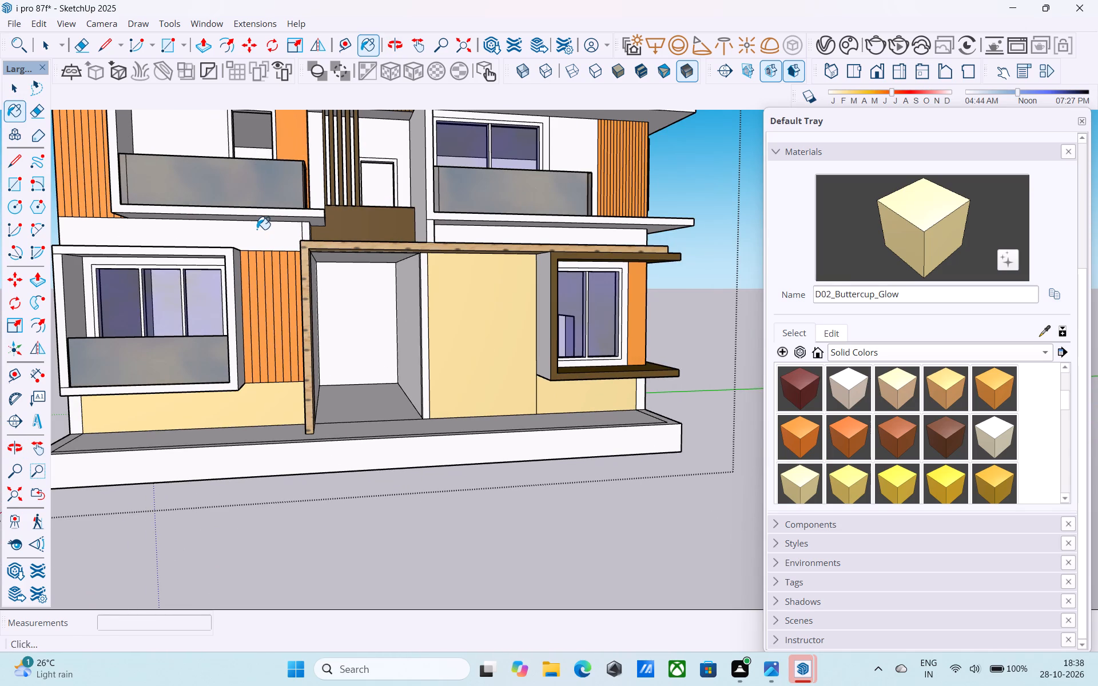
Paint the narrow strip at the ground-floor wall's outer corner with D02_Buttercup_Glow and erase the edges dividing that wall.
scroll(258, 230, "down", 5)
middle_click_drag(308, 294, 237, 298)
scroll(361, 354, "up", 4)
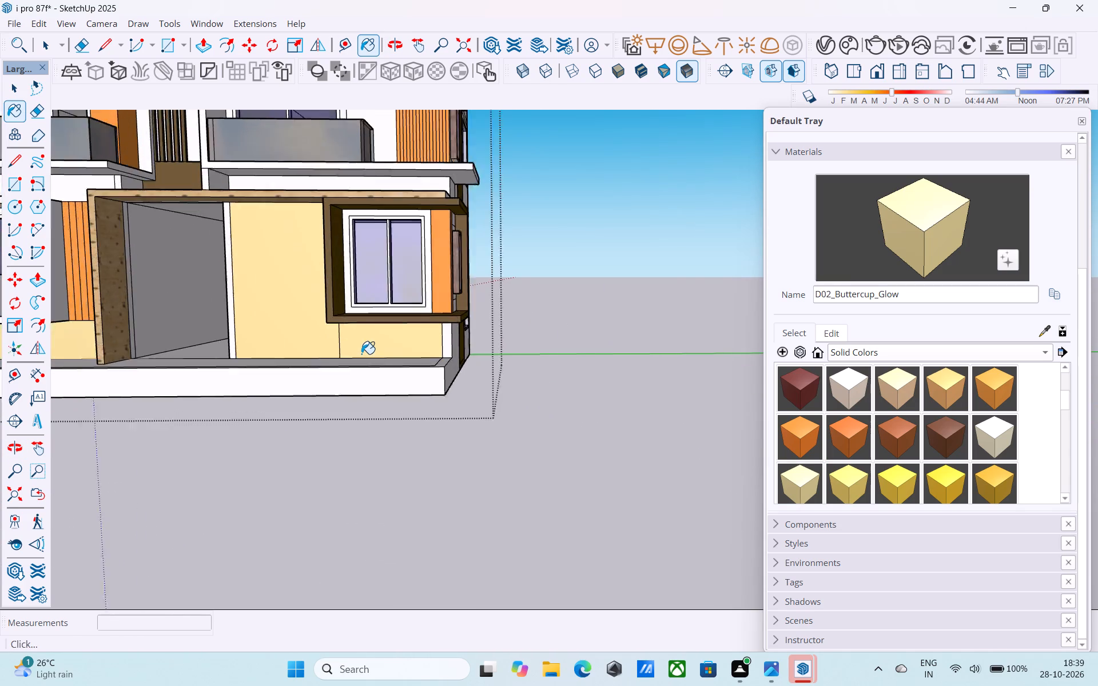
scroll(361, 354, "up", 5)
left_click(492, 352)
key("e")
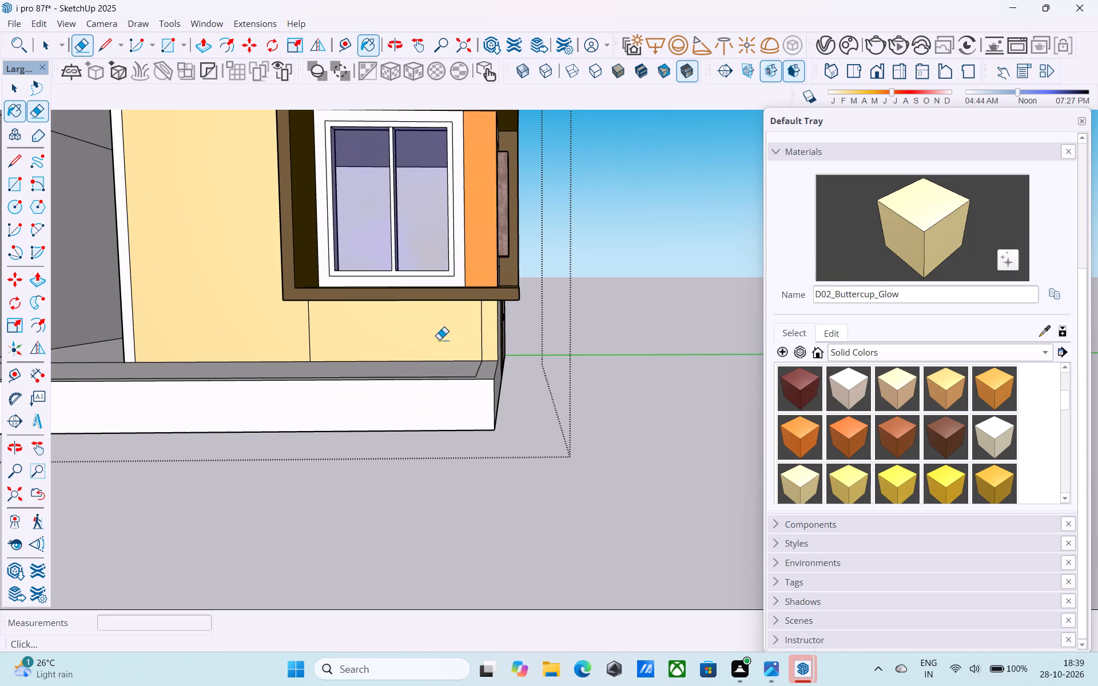
scroll(396, 341, "up", 5)
left_click_drag(271, 323, 233, 324)
left_click(538, 328)
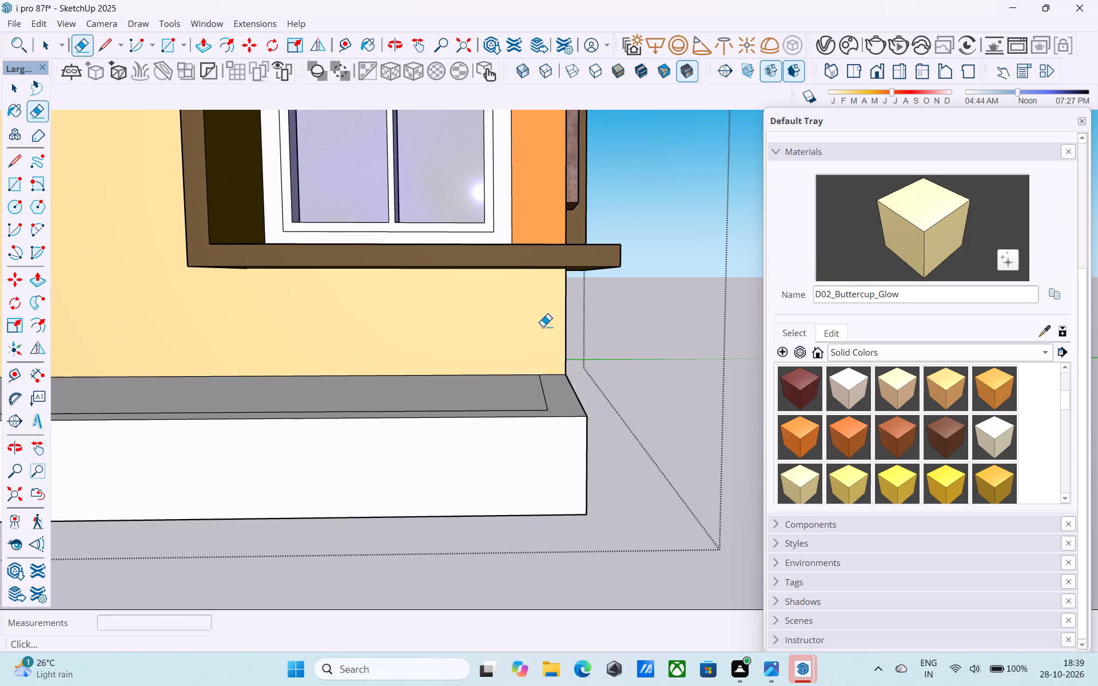
Paint the white strip between the entrance opening and the front wall with D02_Buttercup_Glow and erase its dividing edge.
scroll(543, 326, "down", 13)
middle_click_drag(373, 308, 412, 328)
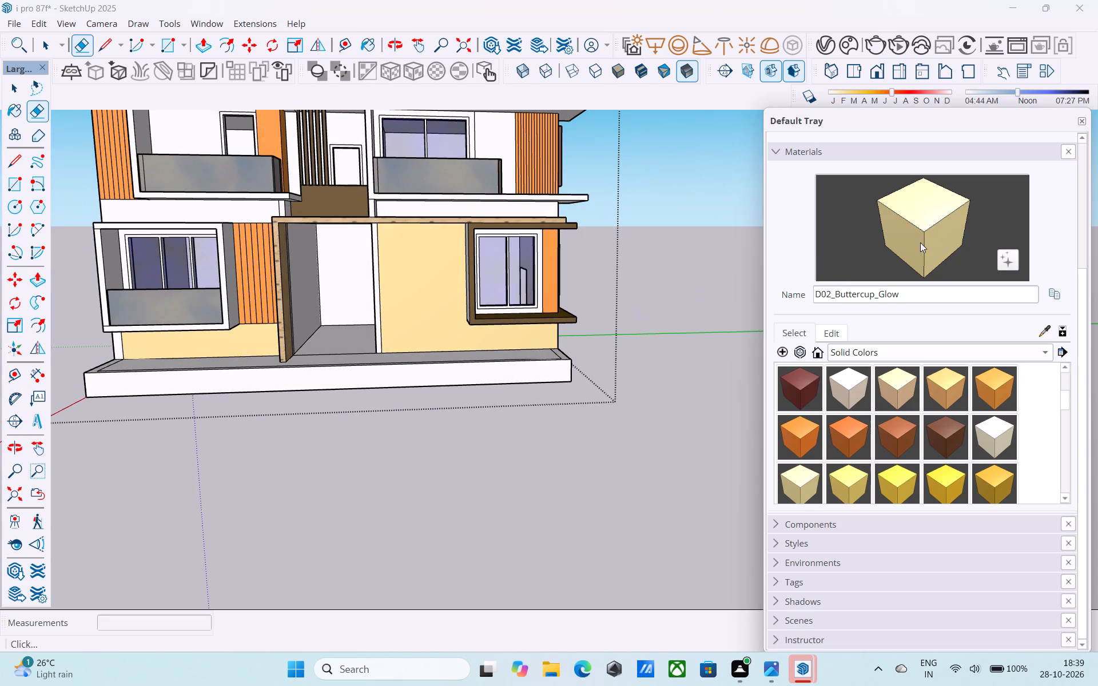
left_click(919, 242)
middle_click_drag(577, 294, 588, 293)
scroll(590, 293, "up", 14)
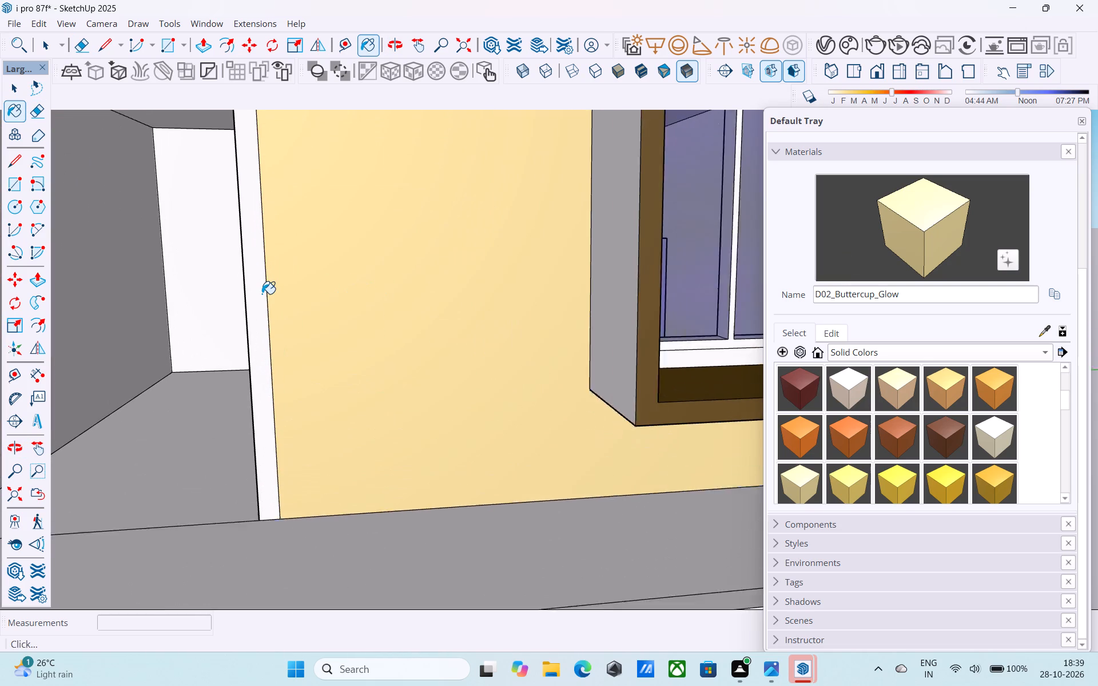
left_click(261, 294)
key("e")
left_click_drag(262, 294, 270, 297)
scroll(270, 299, "down", 7)
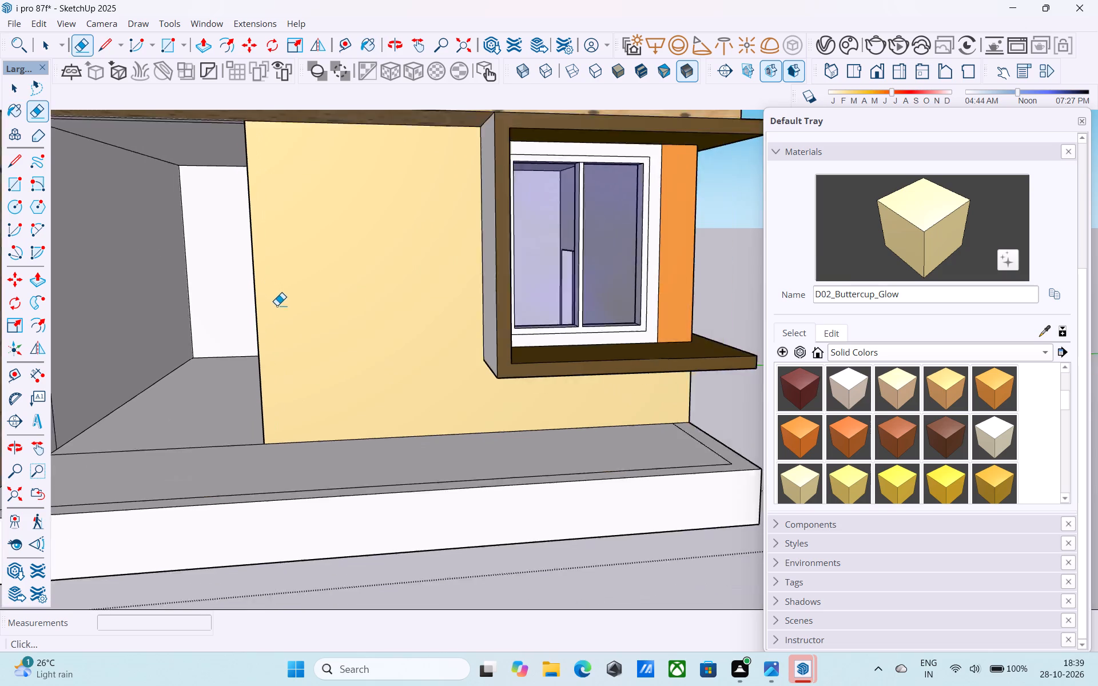
scroll(277, 305, "down", 8)
Paint the entrance side wall and narrow strip next to the plywood fin with D02_Buttercup_Glow, and erase the edge between them.
key("space")
middle_click_drag(340, 318, 234, 319)
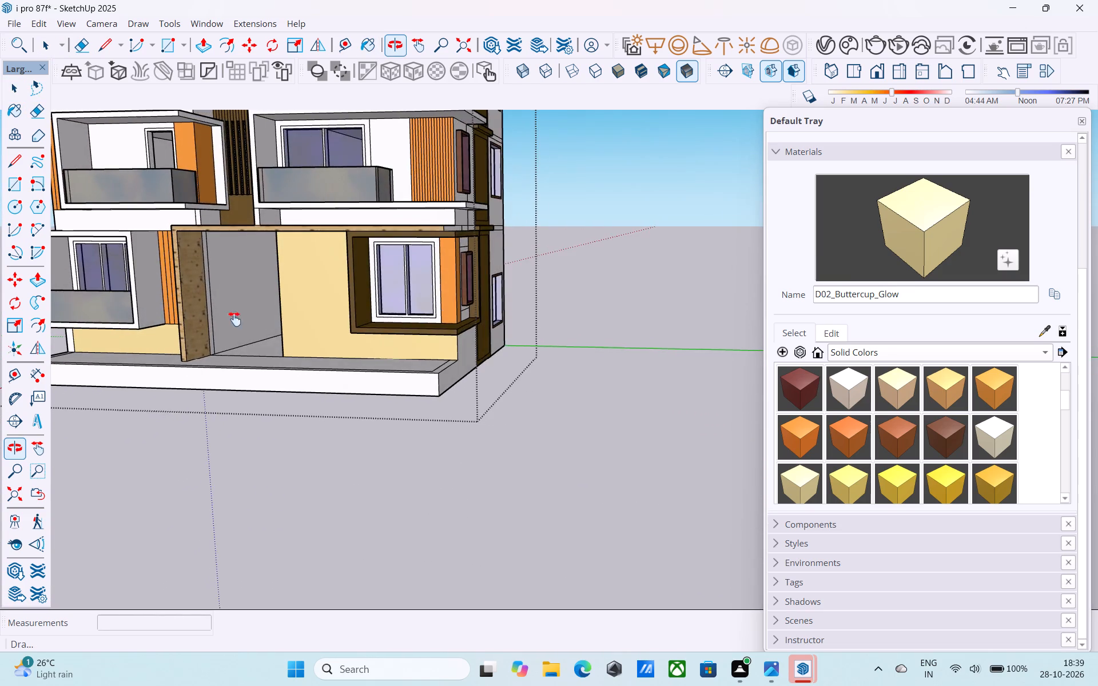
middle_click_drag(234, 319, 338, 324)
left_click(941, 229)
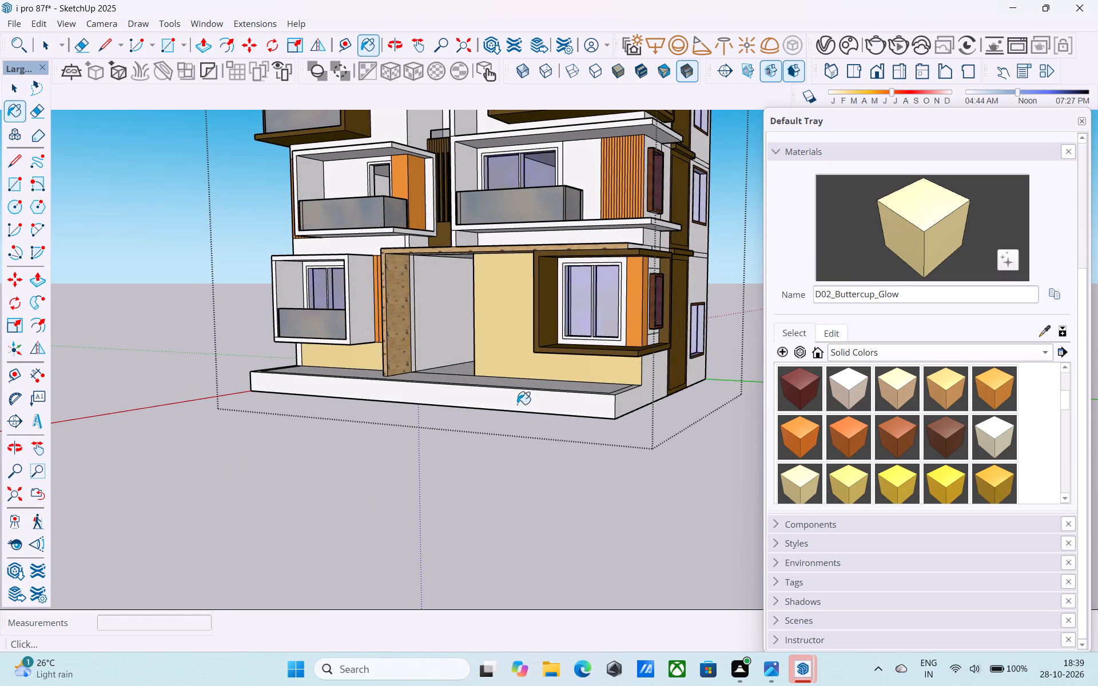
scroll(424, 313, "up", 10)
left_click(428, 308)
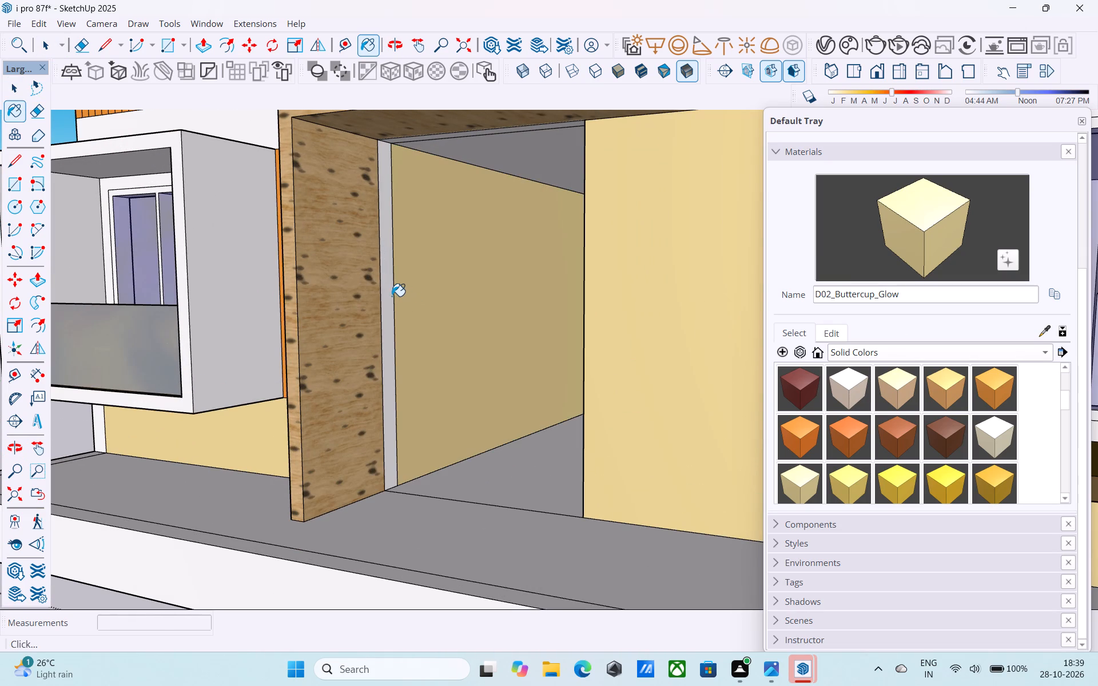
left_click(388, 296)
scroll(388, 296, "up", 3)
key("e")
left_click_drag(388, 296, 408, 292)
scroll(406, 294, "down", 5)
key("space")
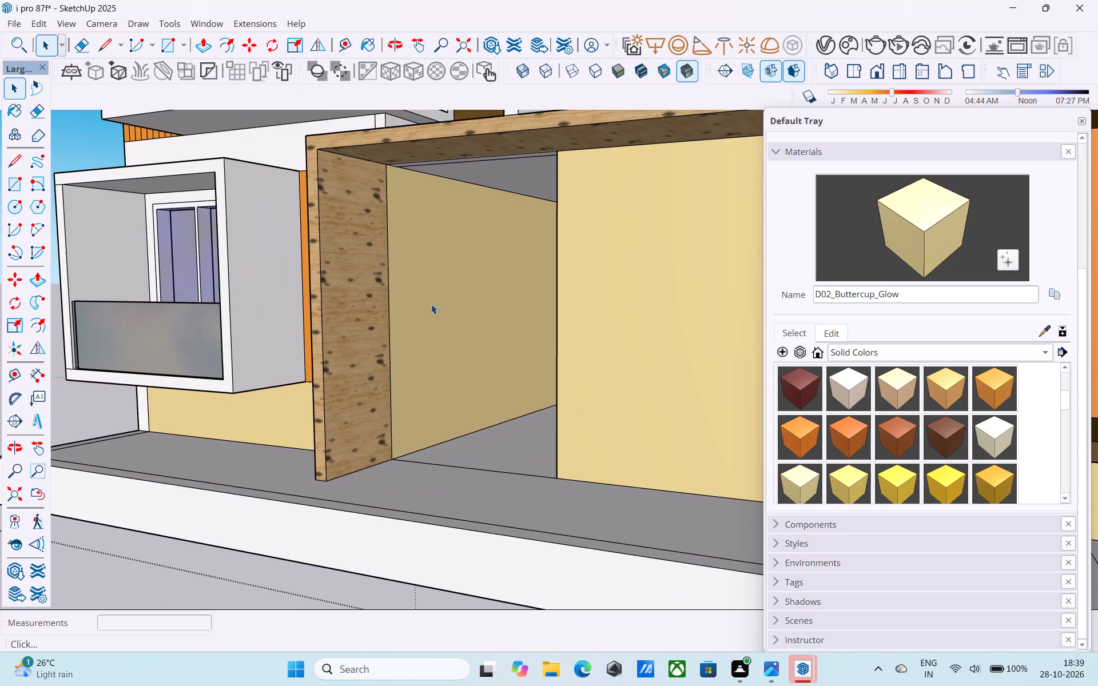
Paint the entrance recess's ceiling, back wall and remaining side wall with D02_Buttercup_Glow.
left_click(936, 249)
scroll(598, 289, "down", 4)
middle_click_drag(511, 313, 633, 275)
left_click(576, 218)
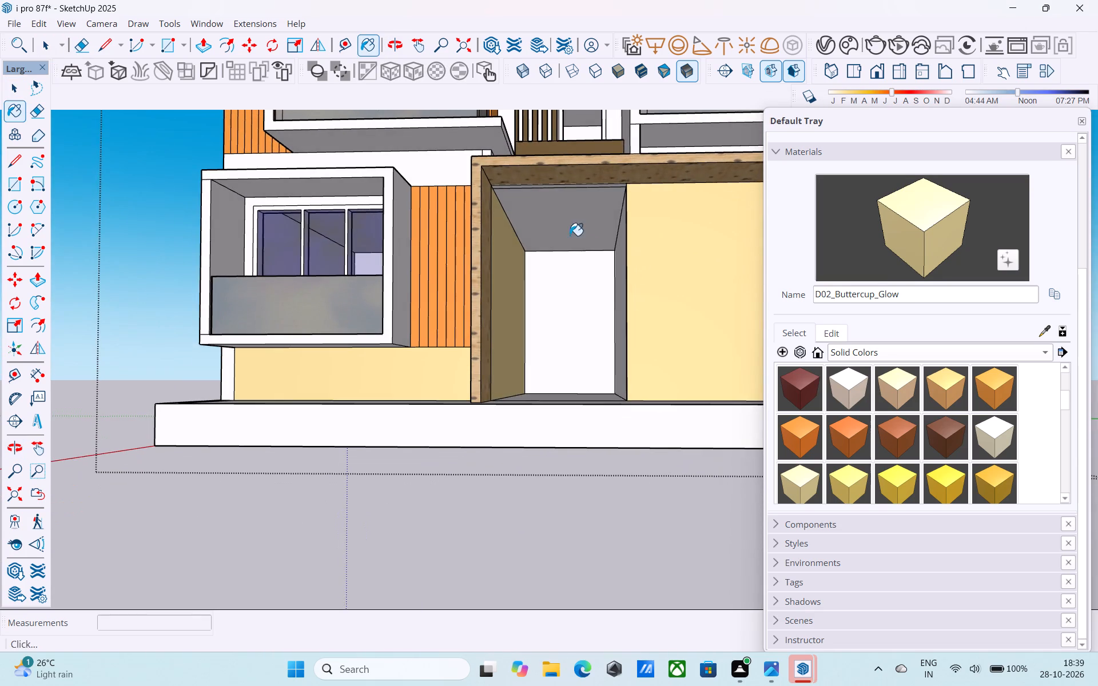
left_click(566, 281)
middle_click_drag(569, 289, 620, 302)
left_click(625, 303)
scroll(625, 302, "down", 3)
middle_click_drag(626, 302, 635, 301)
scroll(628, 302, "up", 12)
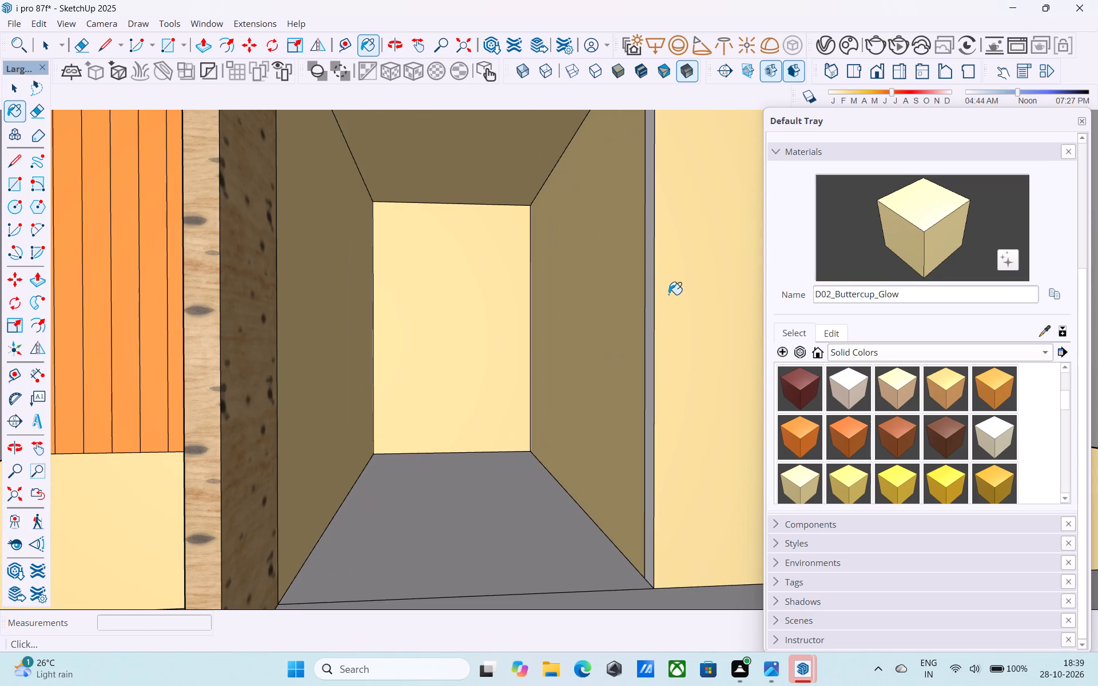
Paint the unpainted strip at the end of that side wall with D02_Buttercup_Glow, erase its dividing edge, and save the model.
left_click(653, 284)
scroll(651, 283, "up", 3)
key("e")
left_click_drag(646, 280, 634, 271)
scroll(601, 286, "down", 13)
key("space")
middle_click_drag(519, 304, 391, 362)
key("ctrl+s")
Examine the front and side facades and the entrance area of the lower floors.
scroll(388, 354, "down", 5)
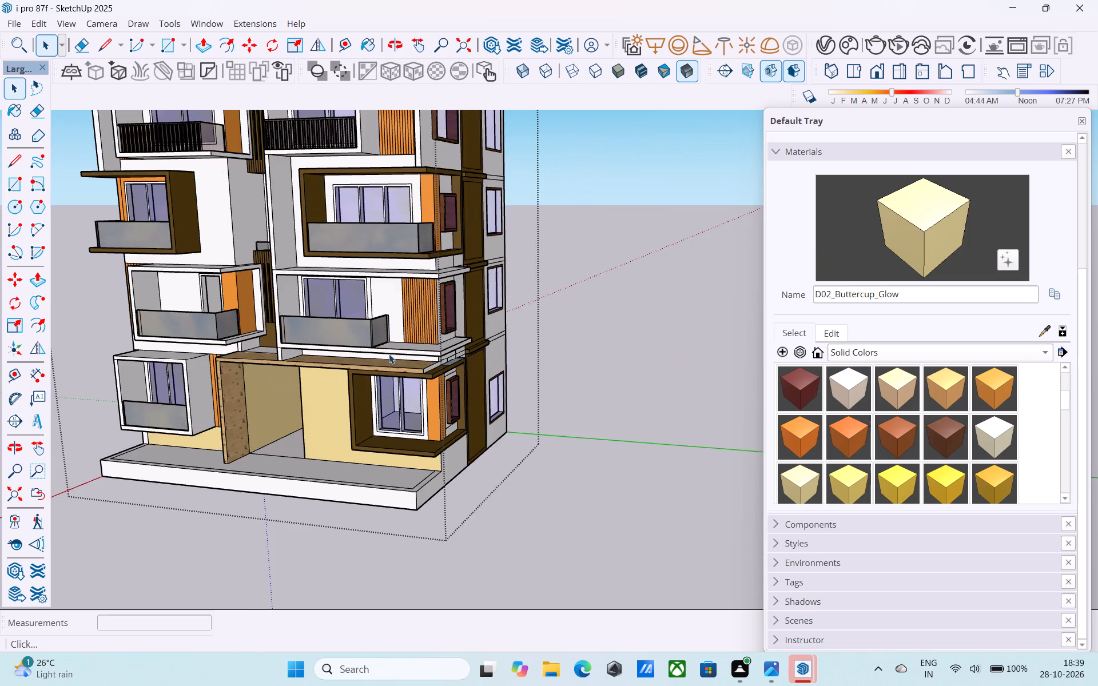
middle_click_drag(389, 354, 440, 311)
scroll(450, 306, "down", 2)
middle_click_drag(450, 306, 462, 338, "shift")
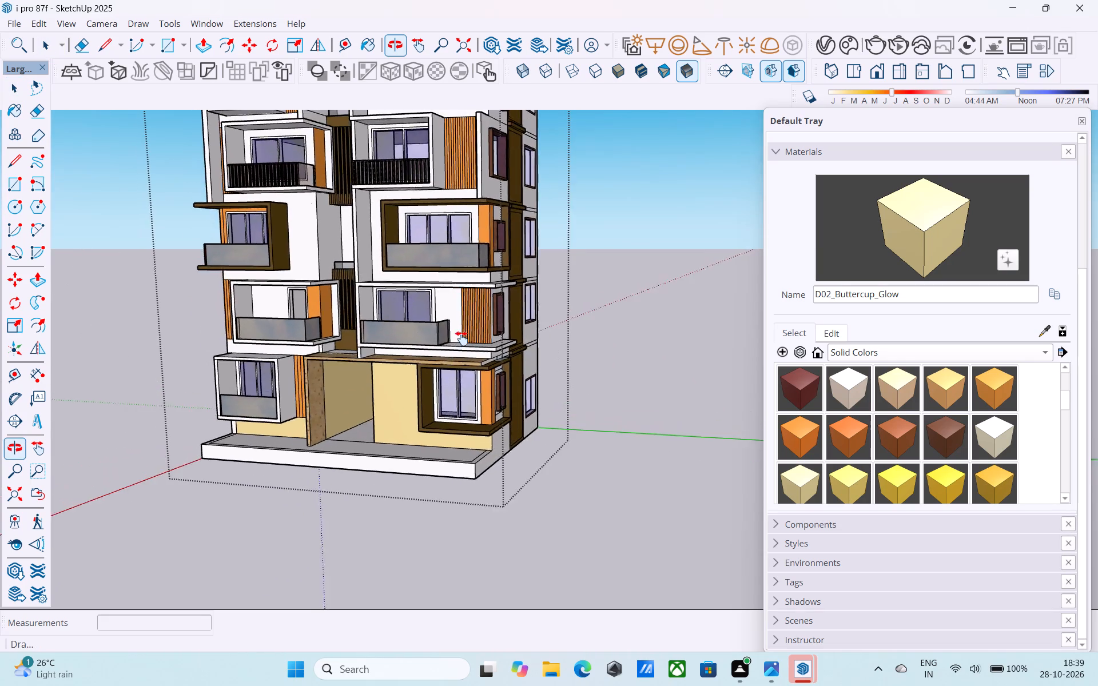
middle_click_drag(462, 338, 345, 367, "shift")
scroll(379, 345, "up", 4)
scroll(381, 344, "down", 4)
middle_click_drag(377, 348, 359, 360, "shift")
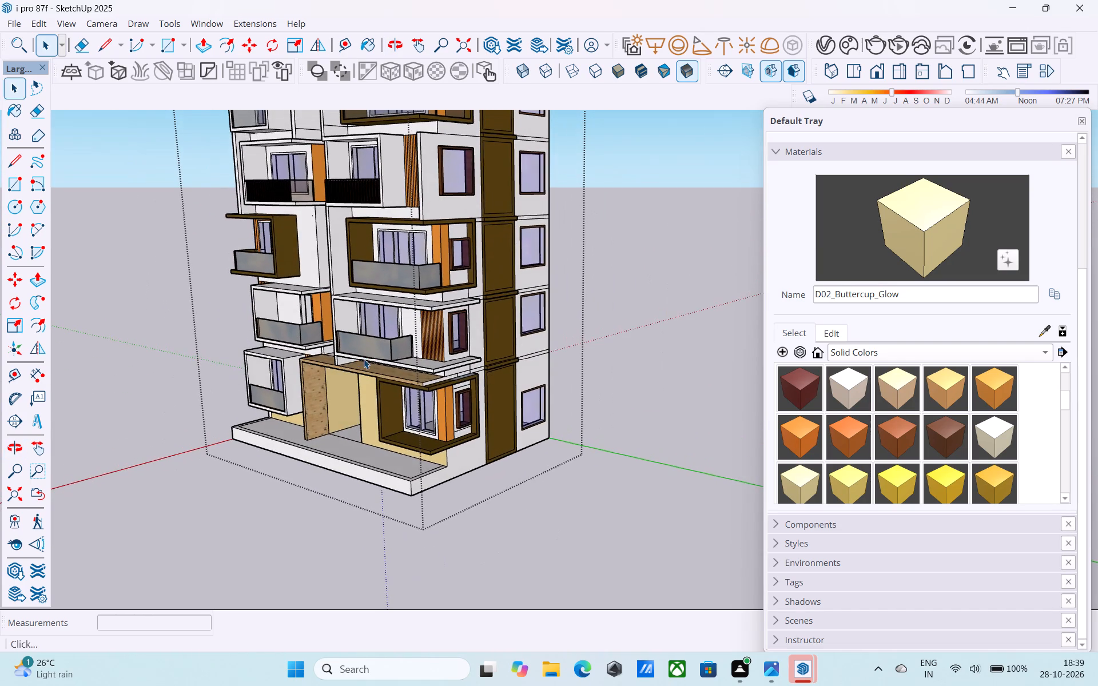
middle_click_drag(435, 411, 436, 368, "shift")
scroll(435, 368, "up", 4)
scroll(454, 384, "down", 4)
middle_click_drag(457, 403, 456, 396, "shift")
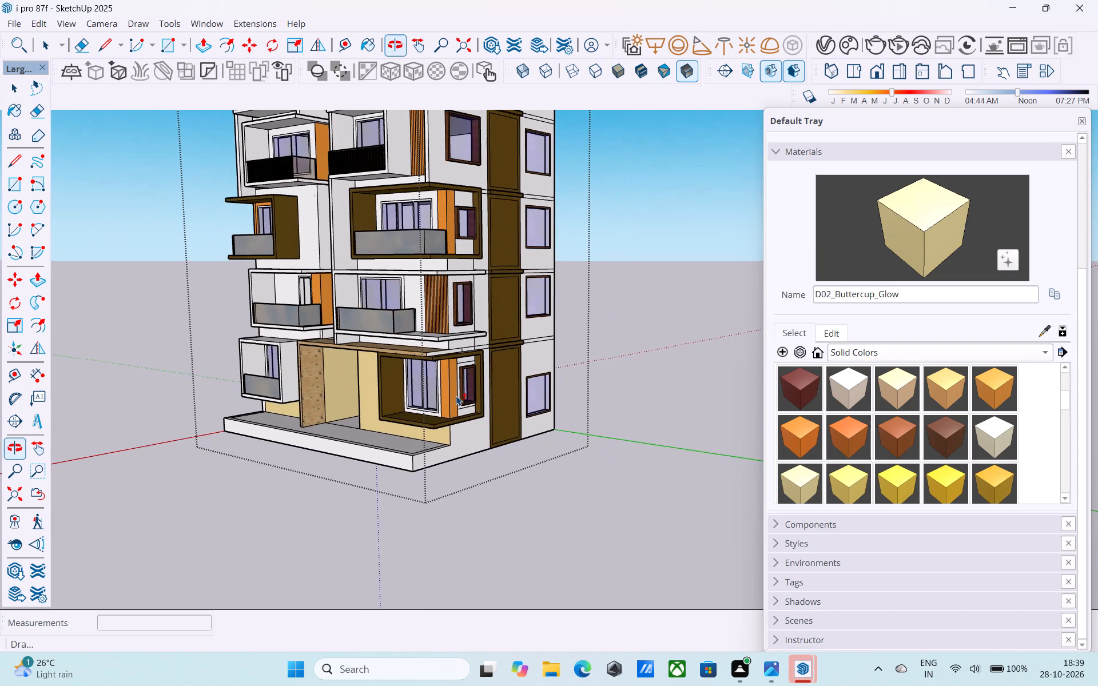
middle_click_drag(453, 396, 433, 396)
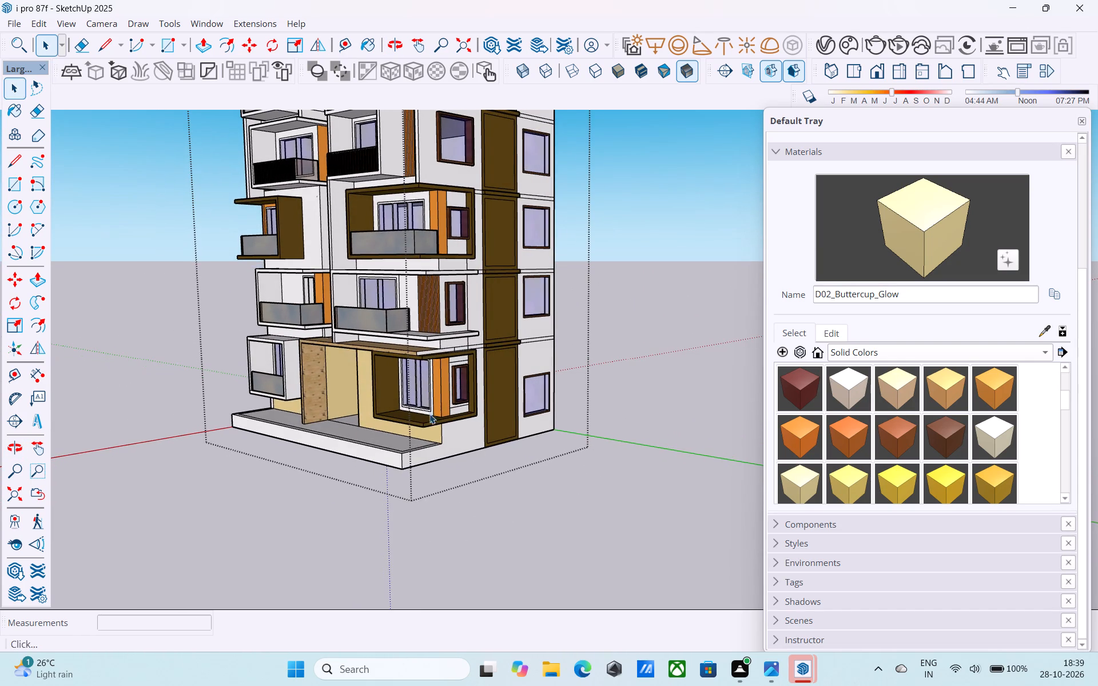
middle_click_drag(427, 416, 427, 428)
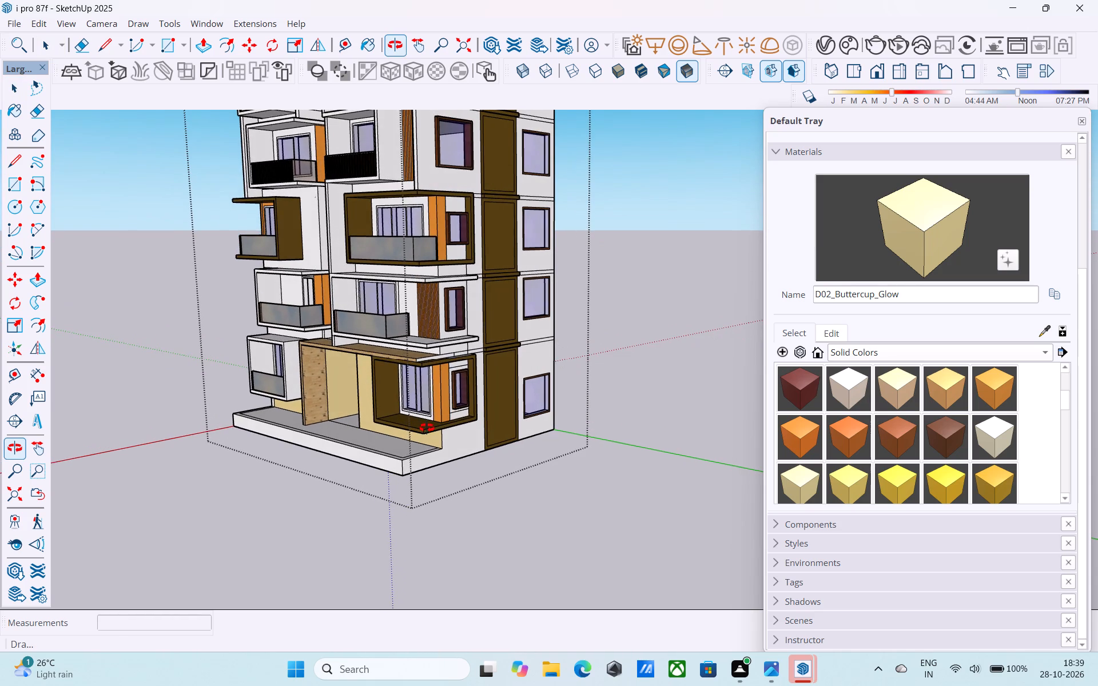
middle_click_drag(427, 428, 745, 439)
scroll(514, 484, "up", 4)
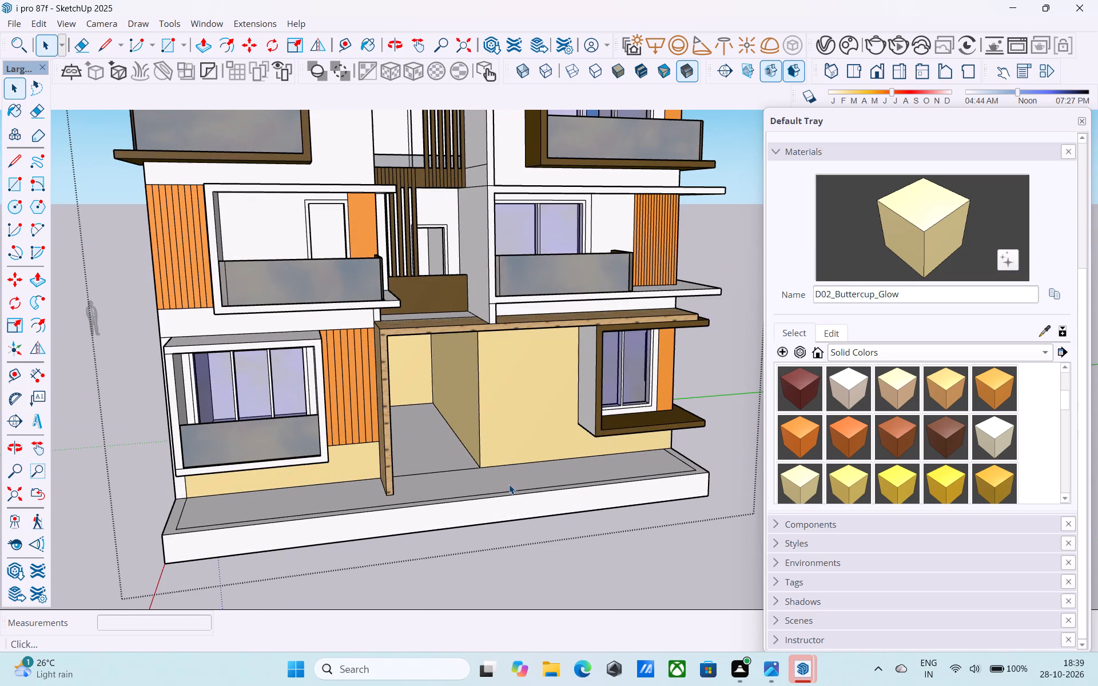
scroll(507, 484, "down", 4)
middle_click_drag(490, 485, 466, 492)
Outline a floor panel before the entrance with two lines to the plinth's front edge, and erase the border edge between them.
scroll(468, 492, "up", 8)
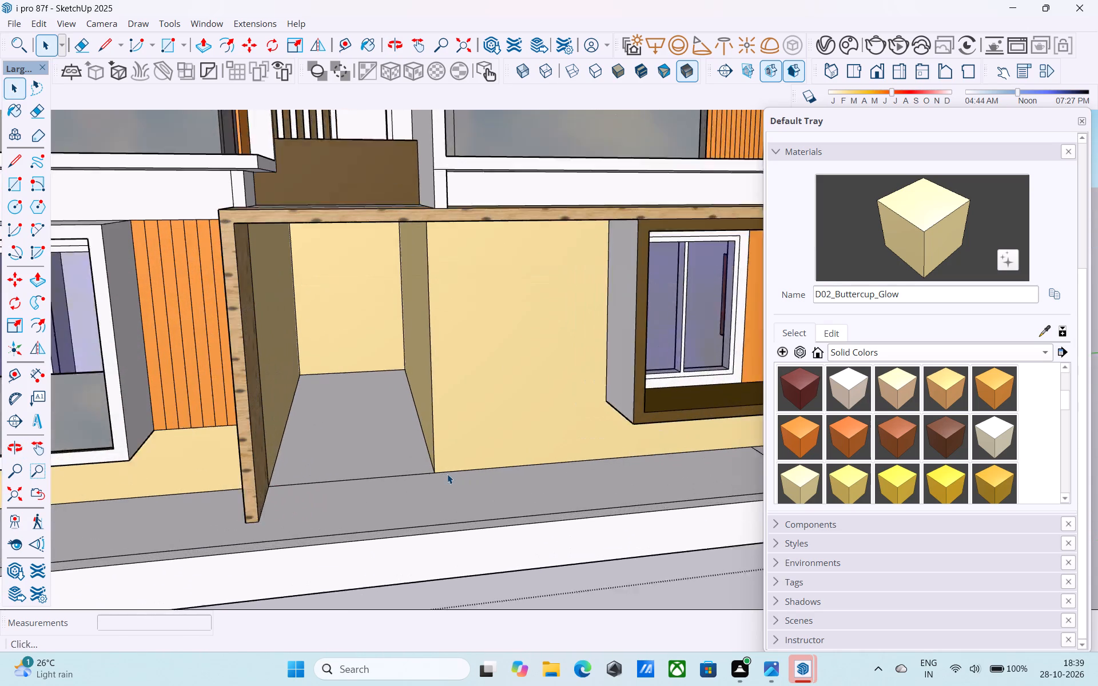
scroll(447, 474, "up", 6)
key("l")
left_click(427, 469)
scroll(428, 468, "down", 6)
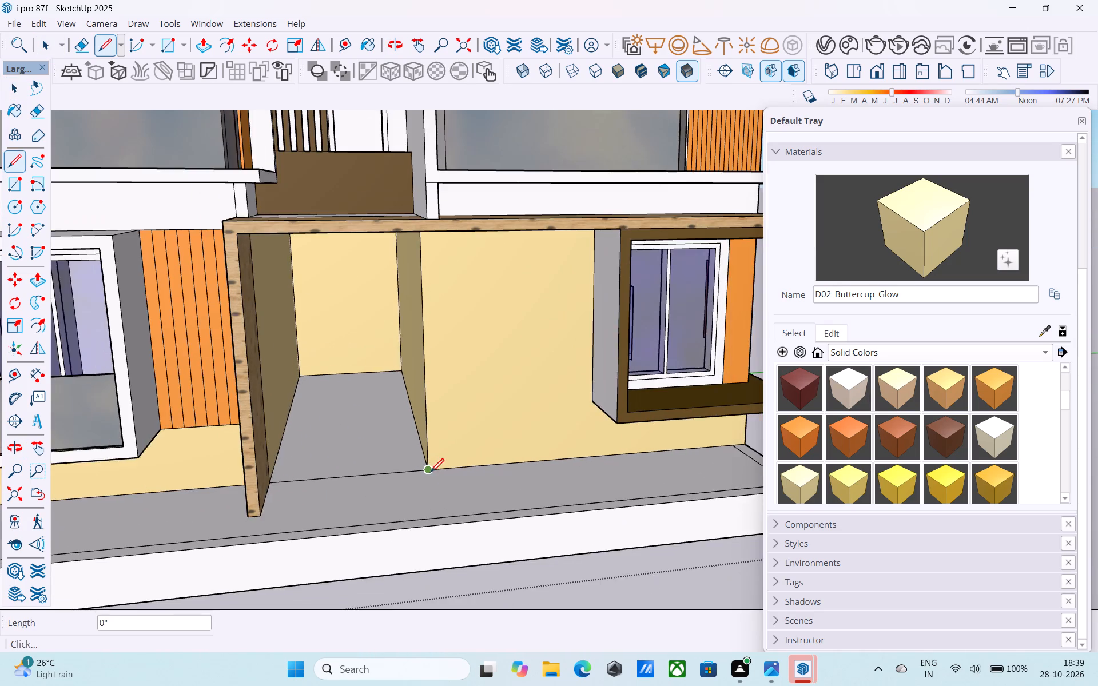
scroll(431, 474, "down", 2)
left_click(446, 521)
scroll(269, 519, "up", 4)
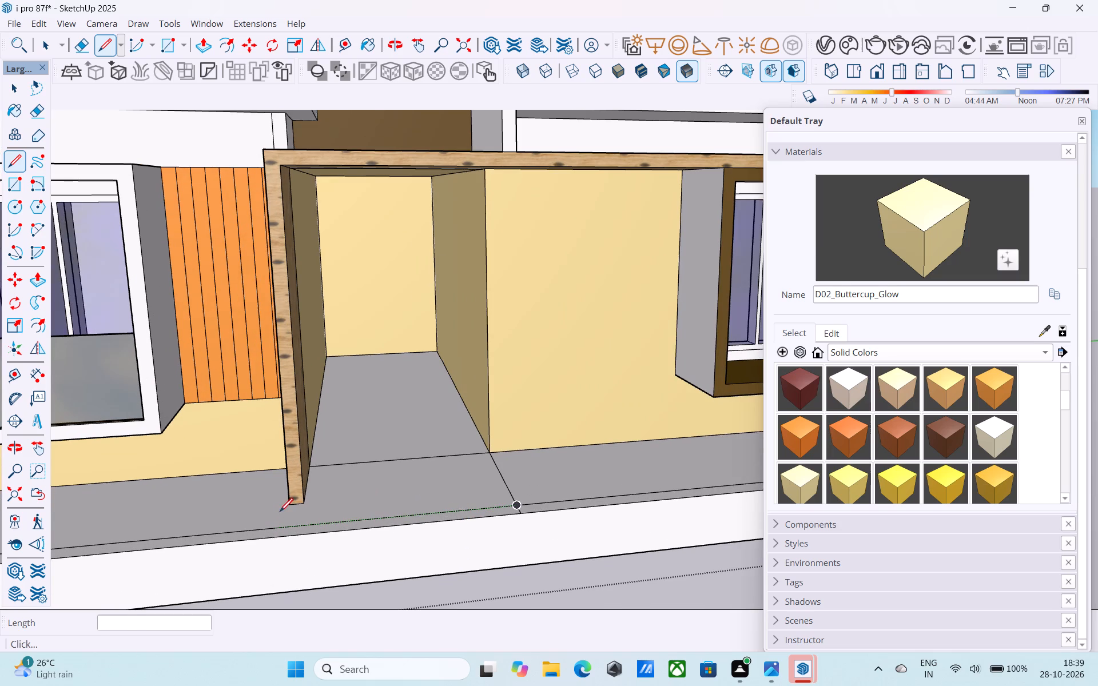
left_click(307, 500)
left_click(305, 536)
key("space")
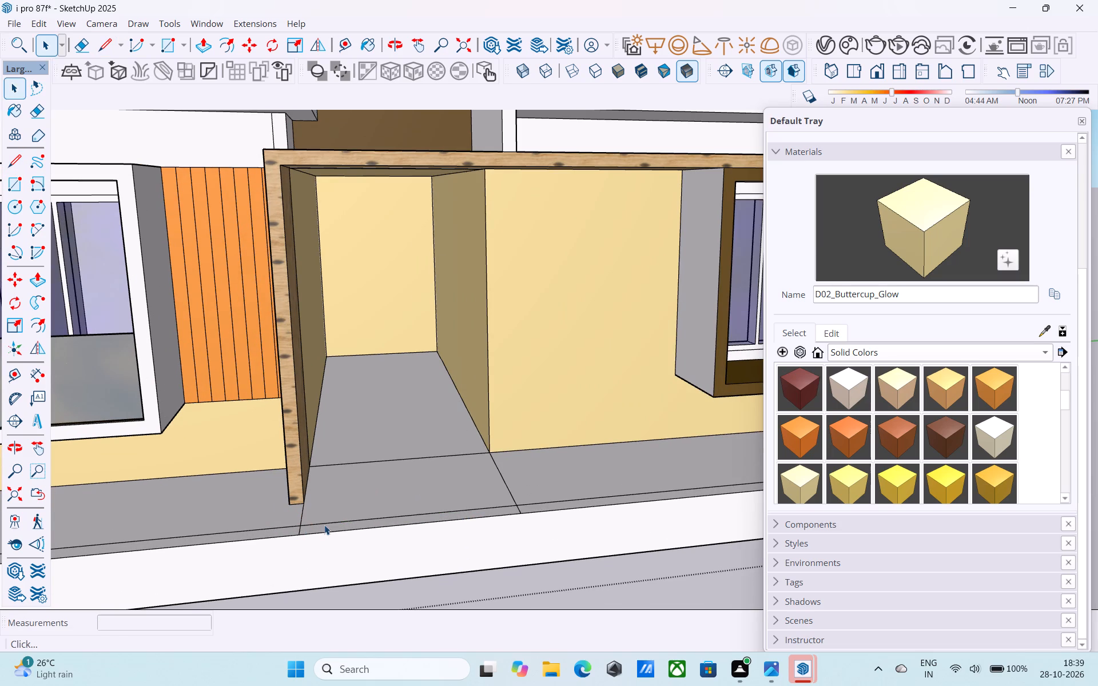
key("e")
left_click(335, 524)
key("space")
Push the outlined panel down through the plinth to cut a recess in front of the entrance.
left_click(327, 484)
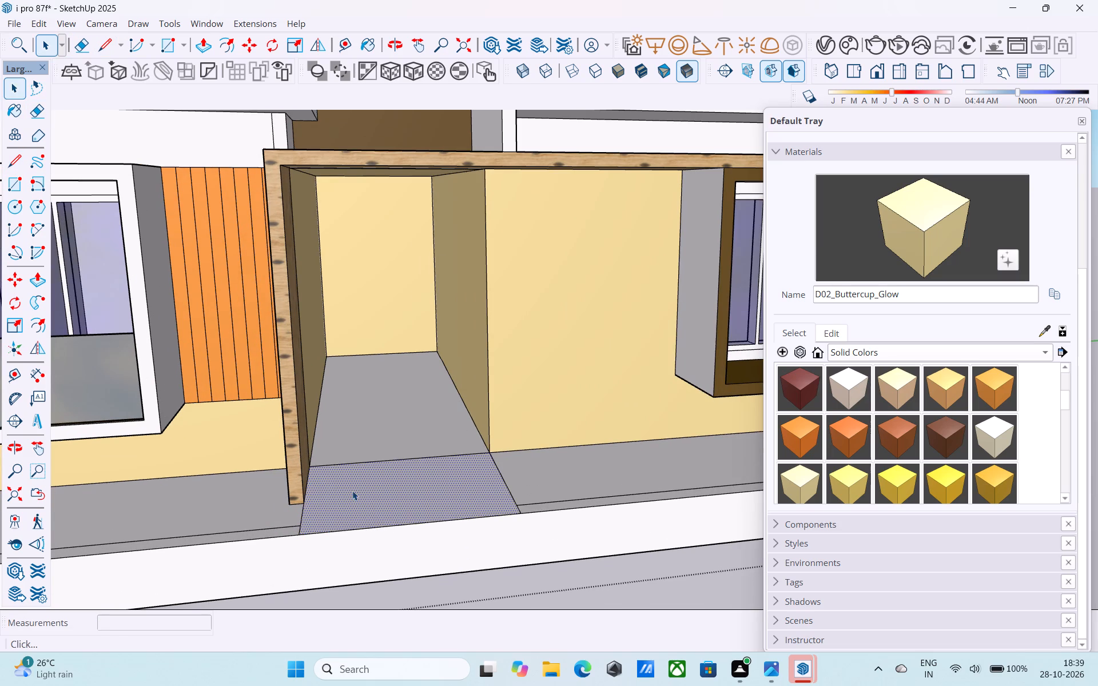
key("p")
left_click(352, 490)
left_click(506, 564)
key("space")
Copy the top edge of the recess's back face to its bottom edge and divide the distance into four equal risers.
scroll(436, 527, "down", 5)
middle_click_drag(430, 524, 412, 501)
scroll(406, 495, "up", 6)
middle_click_drag(389, 490, 355, 474)
scroll(249, 475, "up", 3)
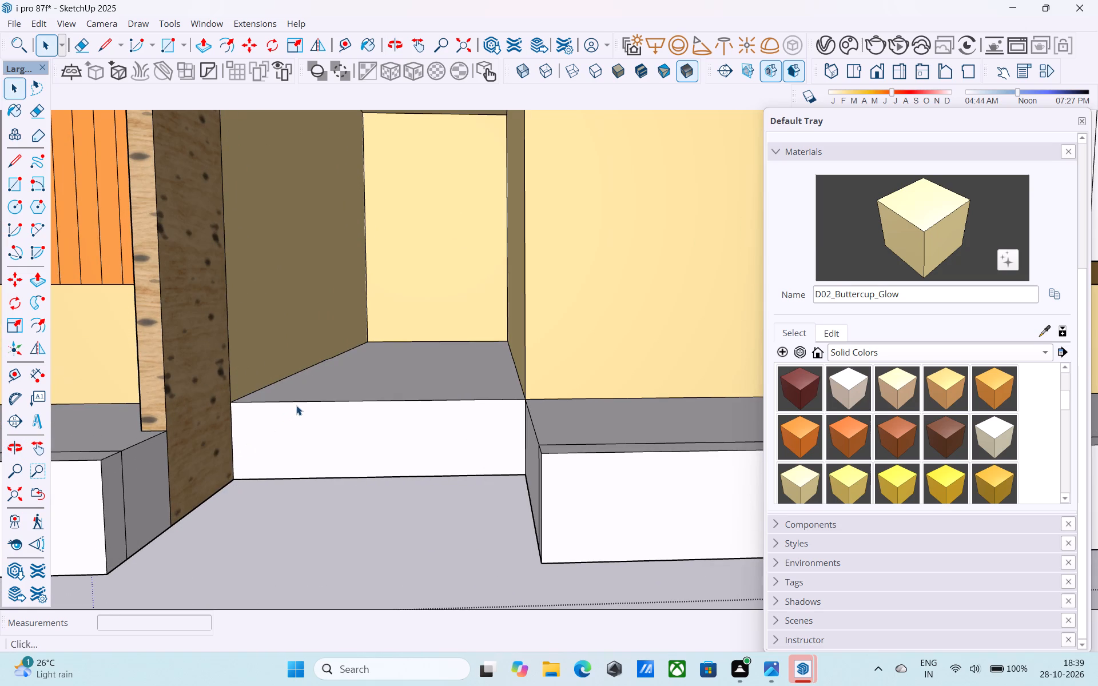
left_click(299, 404)
key("m")
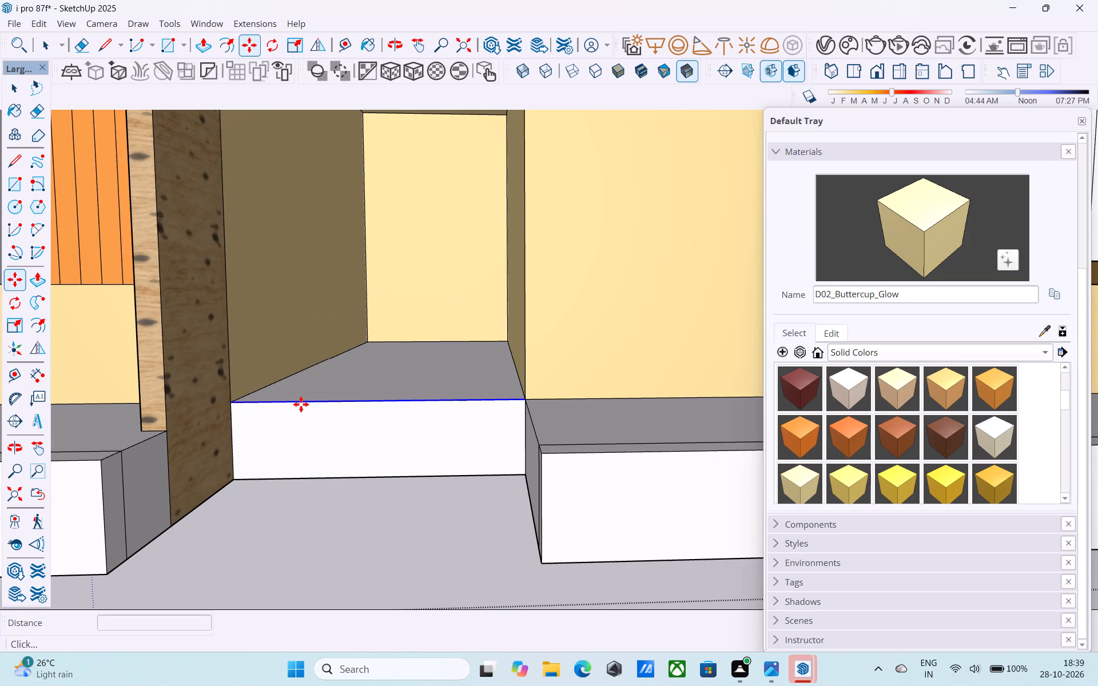
left_click(358, 406)
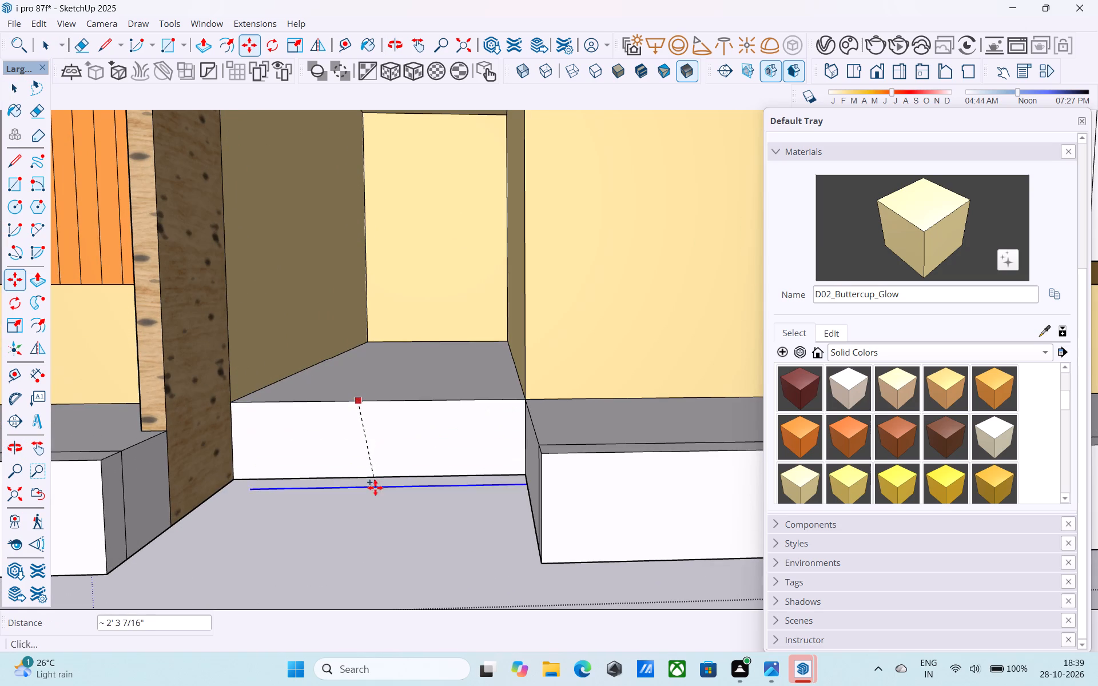
left_click(356, 477)
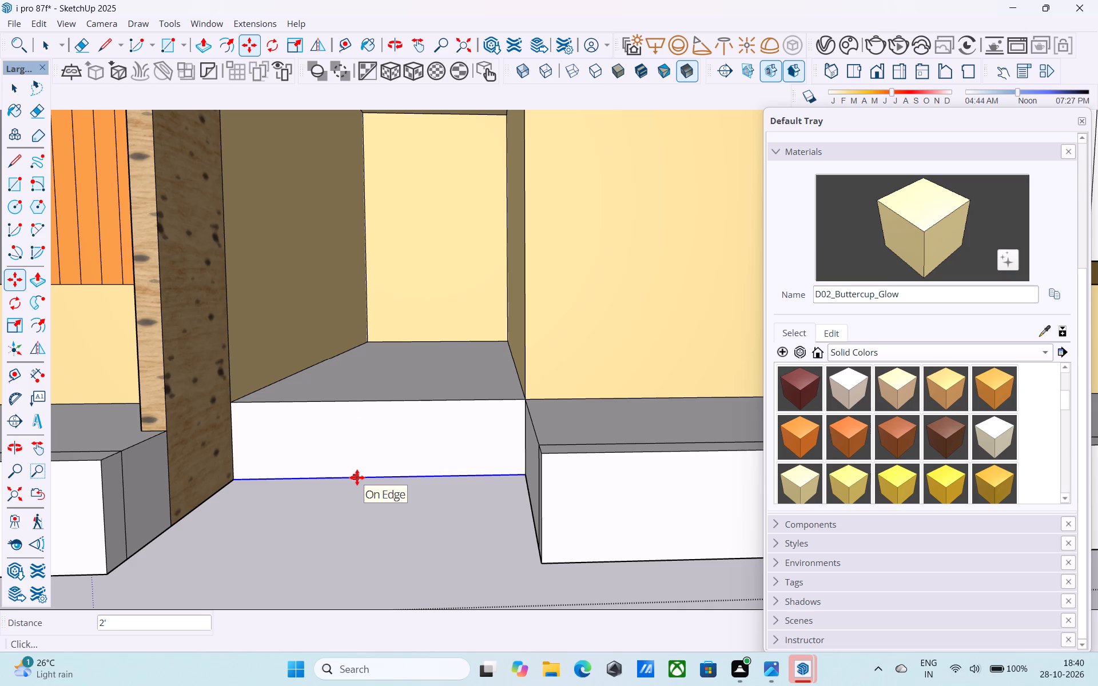
key("slash")
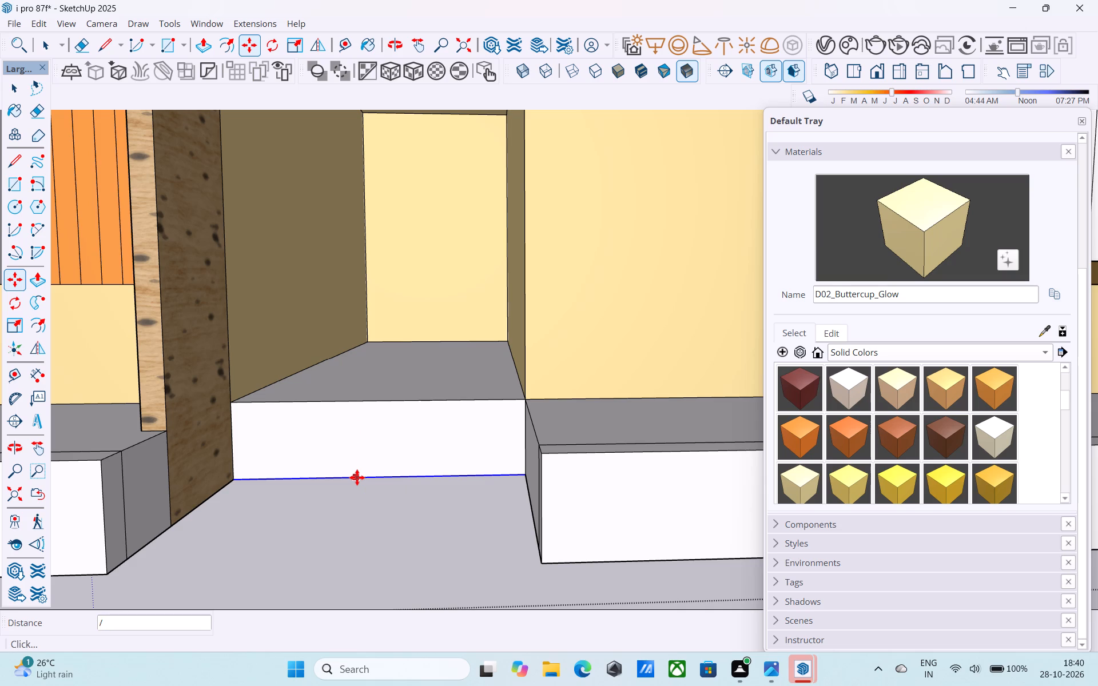
type("4\"")
key("BackSpace")
key("Return")
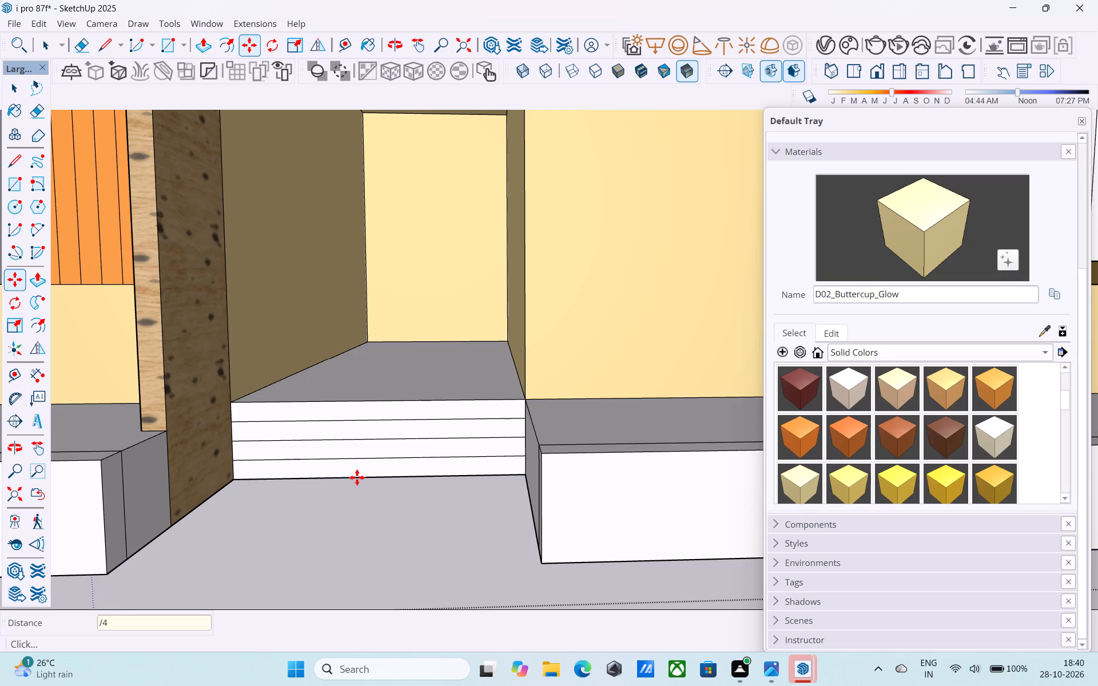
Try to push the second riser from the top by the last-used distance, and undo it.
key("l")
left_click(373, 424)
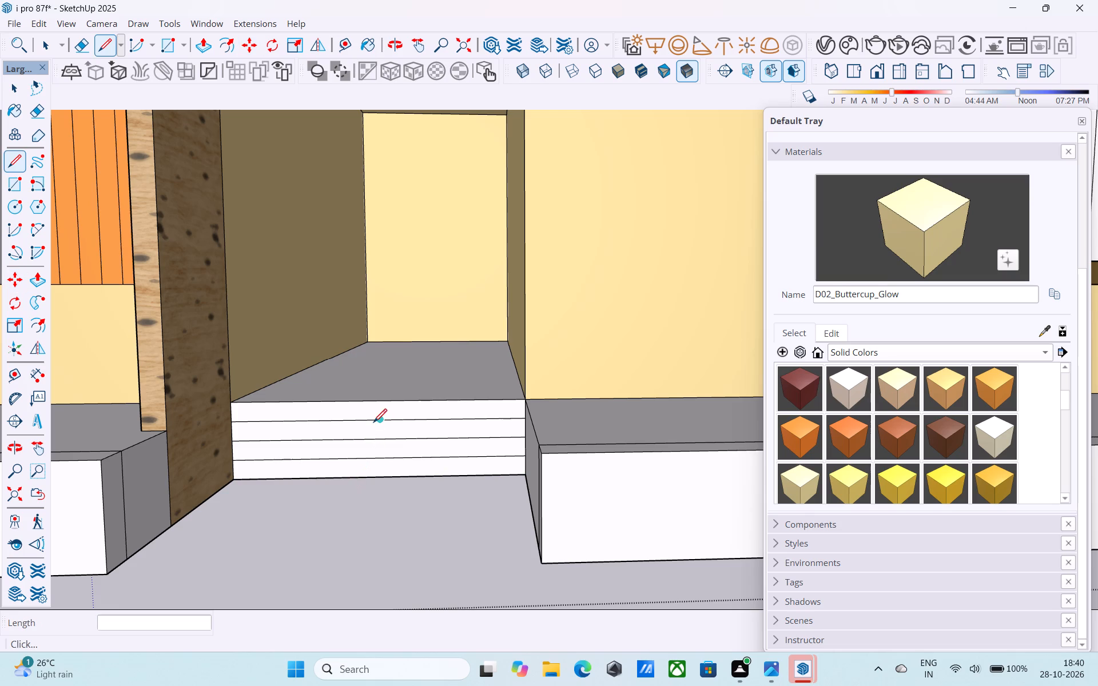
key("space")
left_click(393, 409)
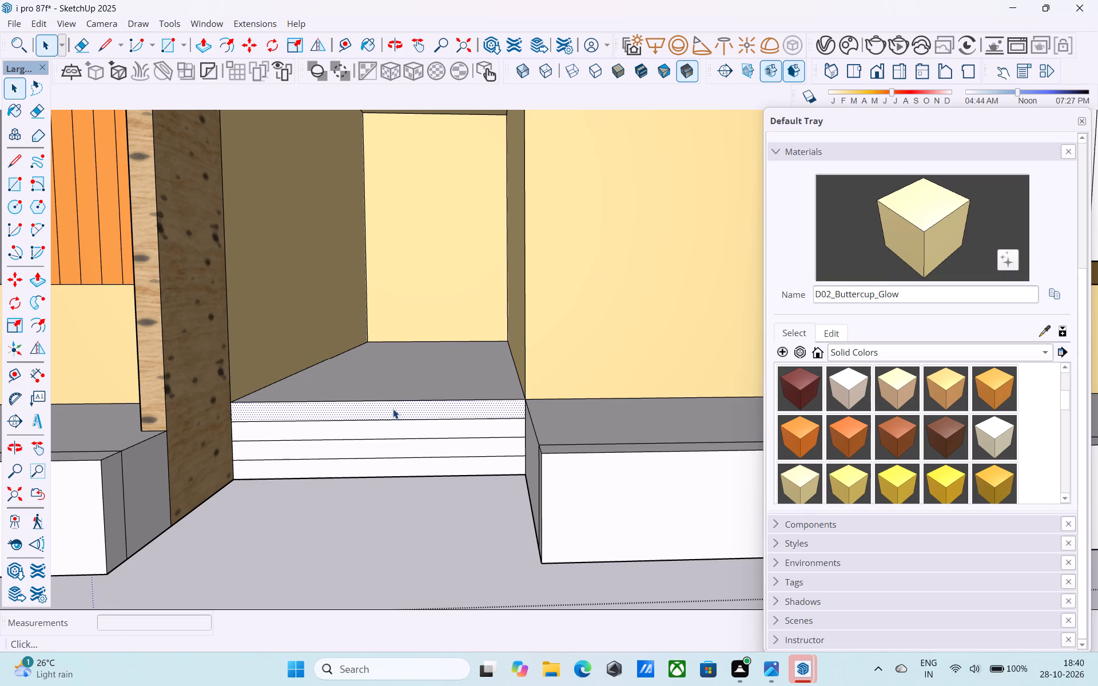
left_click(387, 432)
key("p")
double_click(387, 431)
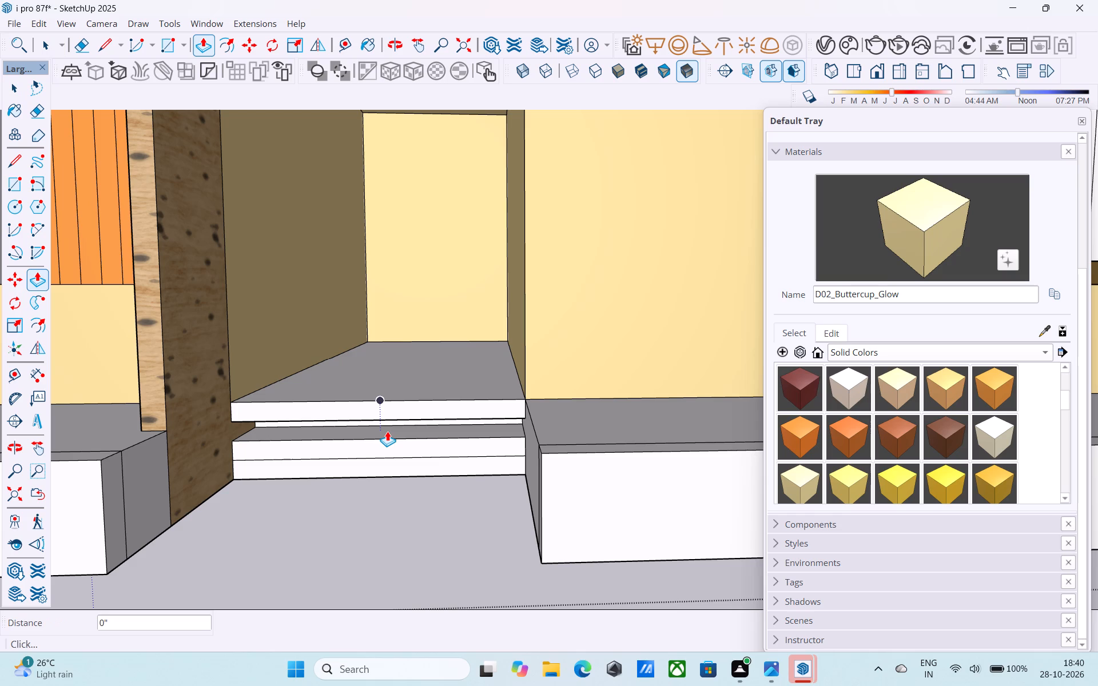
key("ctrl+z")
Extrude the three lower riser strips outward in 10" increments, each one further than the strip above, to form the entrance steps.
left_click(387, 424)
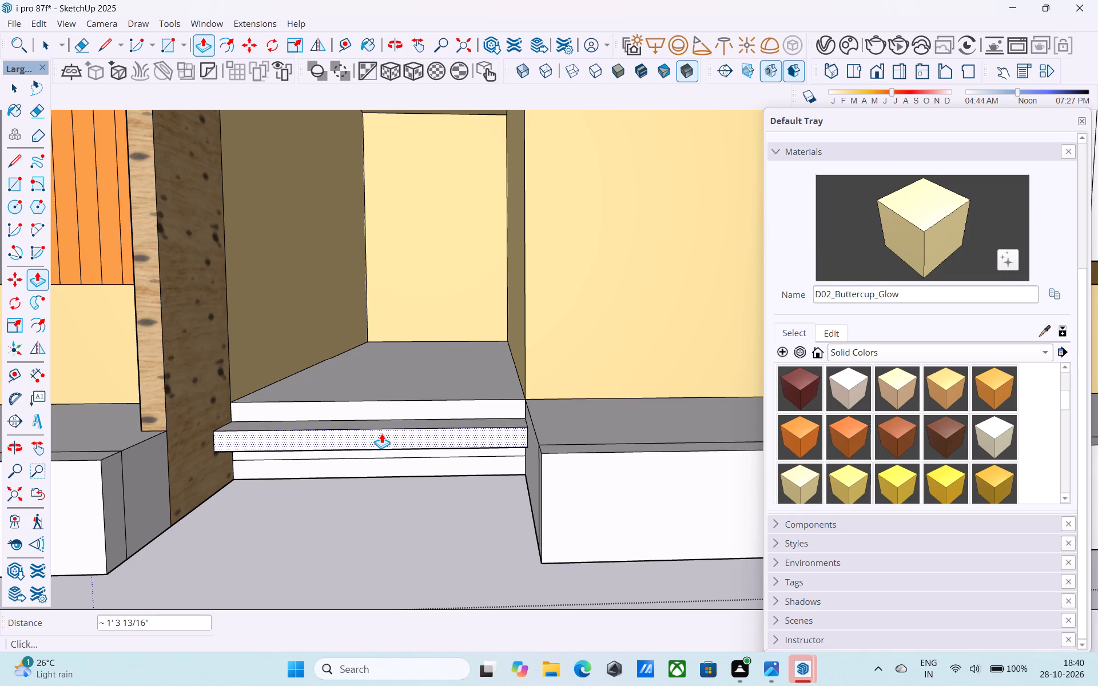
key("1")
key("0")
key("shift+quotedbl")
key("Return")
middle_click_drag(390, 445, 368, 428)
scroll(384, 445, "up", 5)
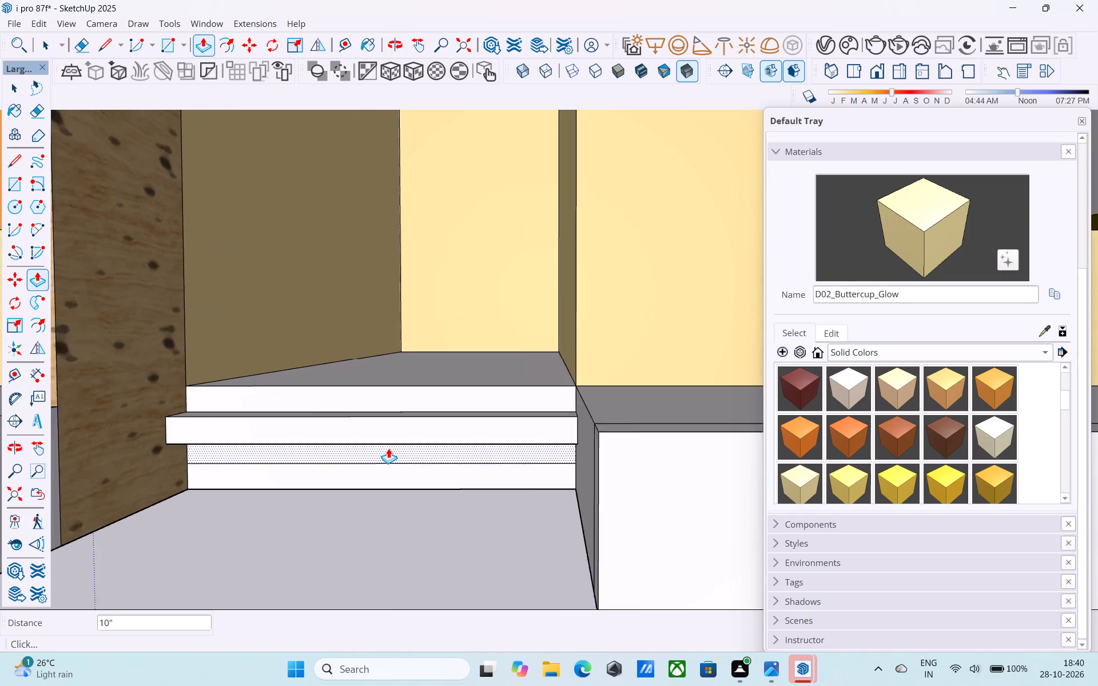
double_click(388, 448)
double_click(390, 462)
middle_click_drag(393, 489, 384, 467)
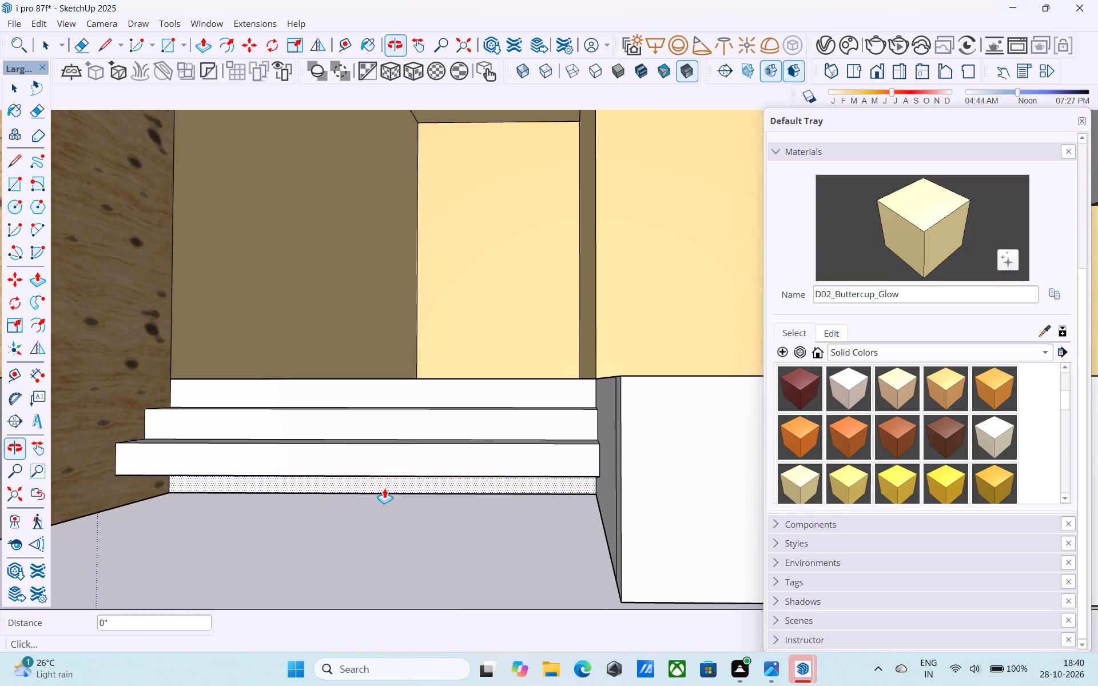
double_click(385, 485)
triple_click(384, 483)
left_click(384, 483)
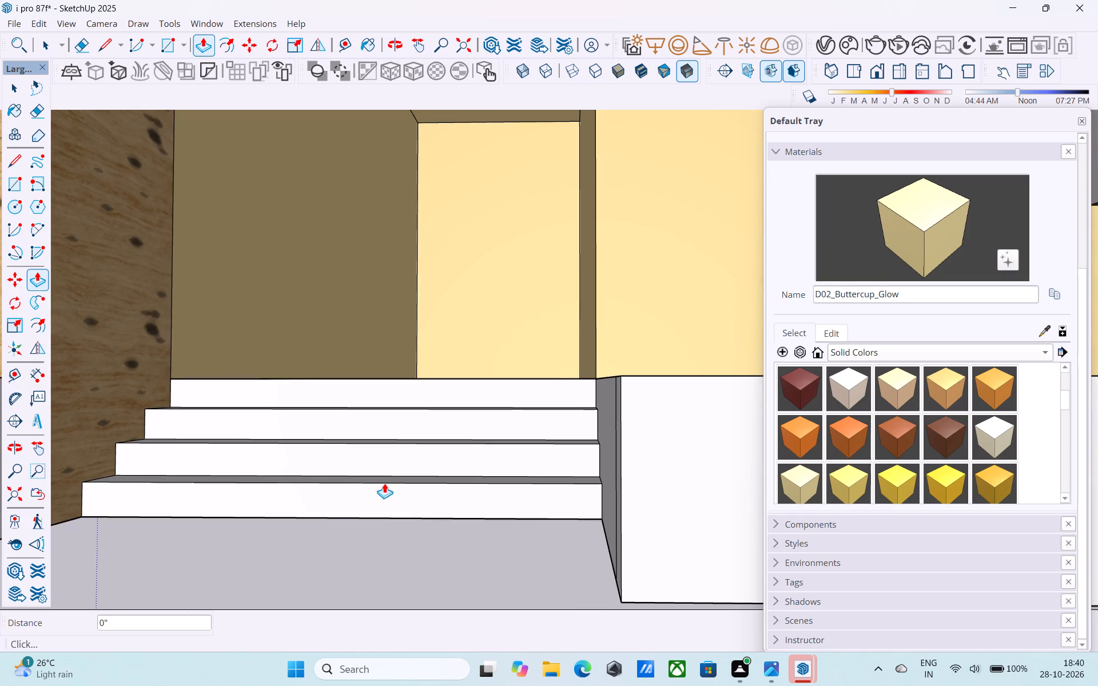
Examine the new entrance steps in relation to the whole front facade.
scroll(384, 483, "down", 11)
middle_click_drag(385, 477, 379, 571)
scroll(387, 560, "down", 9)
middle_click_drag(383, 553, 439, 572)
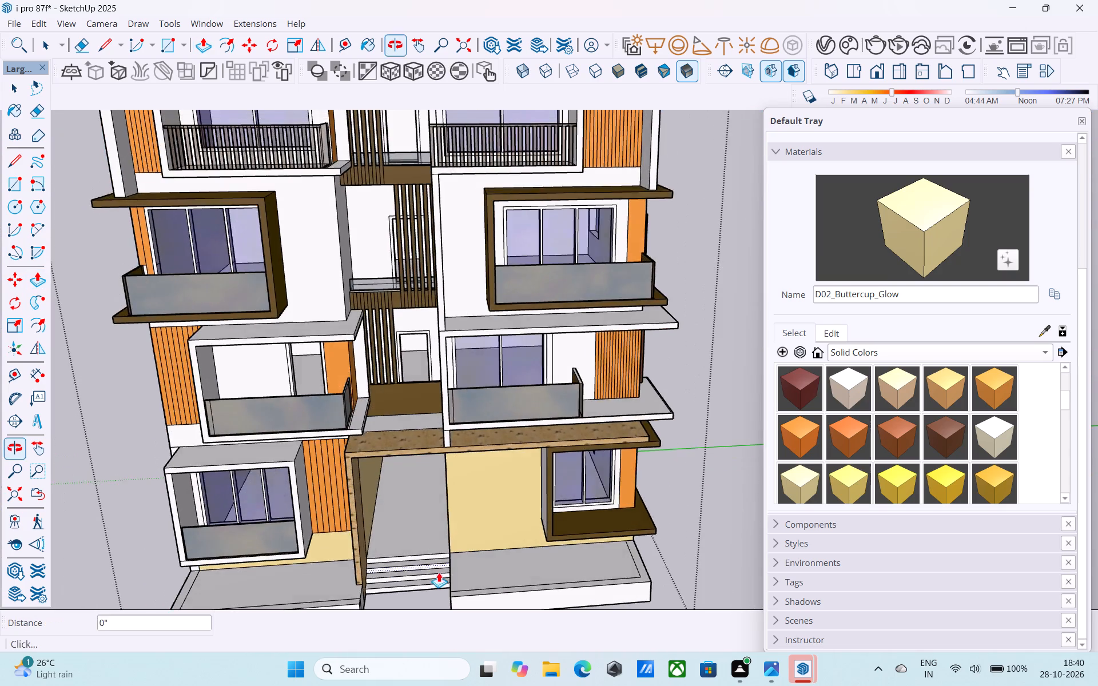
scroll(391, 564, "down", 8)
middle_click_drag(353, 544, 343, 509)
key("space")
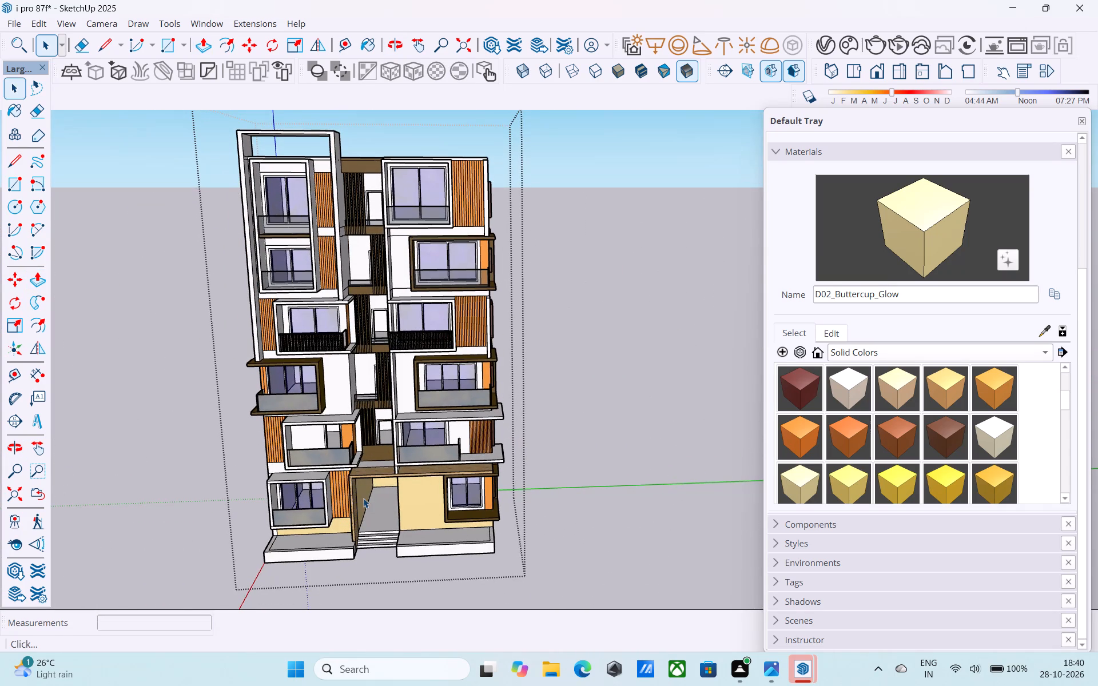
Draw a 7' 6" by 12' rectangle closing the entrance opening, from the wood frame's inner upper corner to the opposite floor corner.
middle_click_drag(363, 498, 319, 429)
scroll(337, 450, "up", 7)
middle_click_drag(309, 420, 276, 343)
scroll(342, 425, "up", 2)
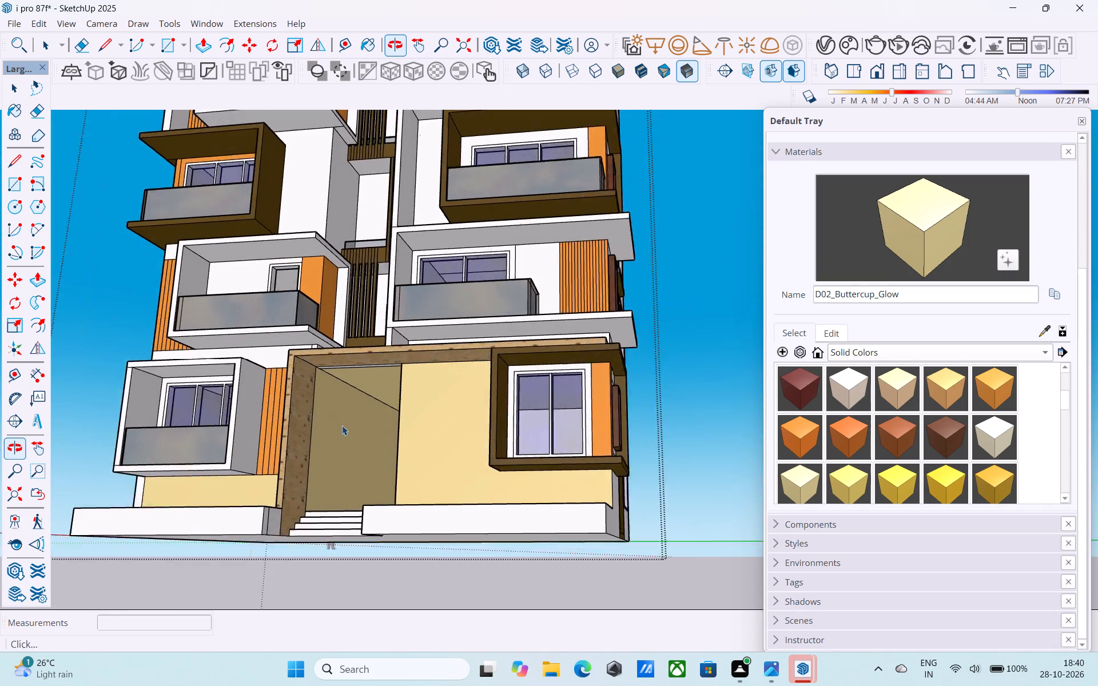
scroll(342, 425, "up", 2)
middle_click_drag(328, 403, 300, 375)
scroll(301, 373, "up", 6)
middle_click_drag(321, 344, 233, 326)
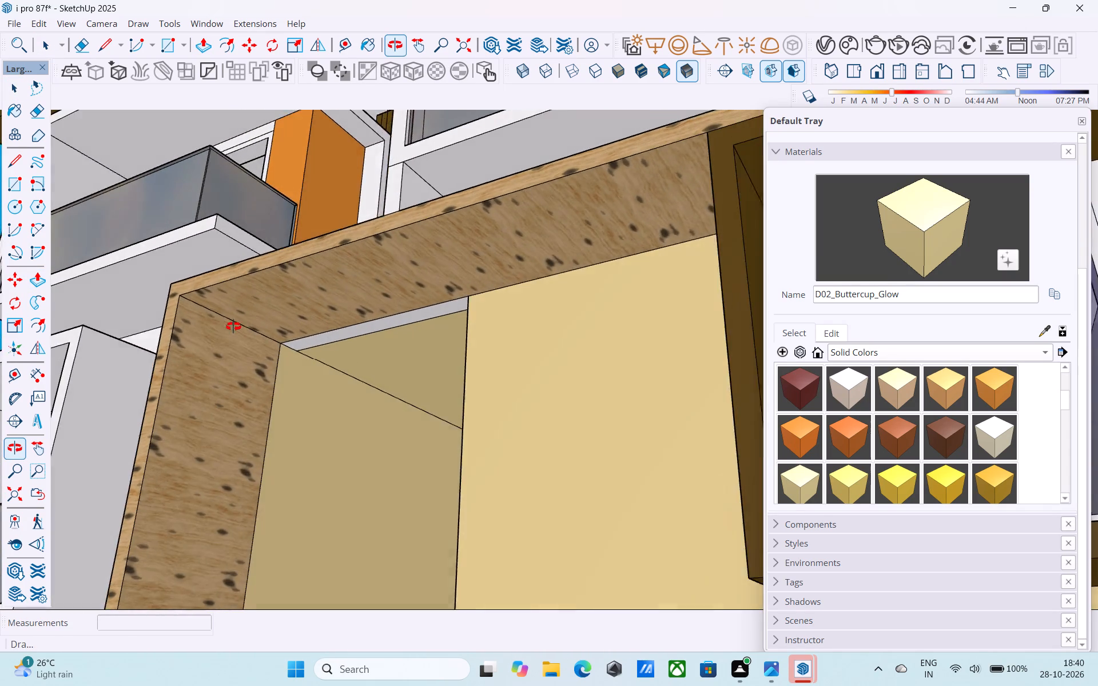
middle_click_drag(233, 326, 265, 329)
key("r")
left_click(285, 333)
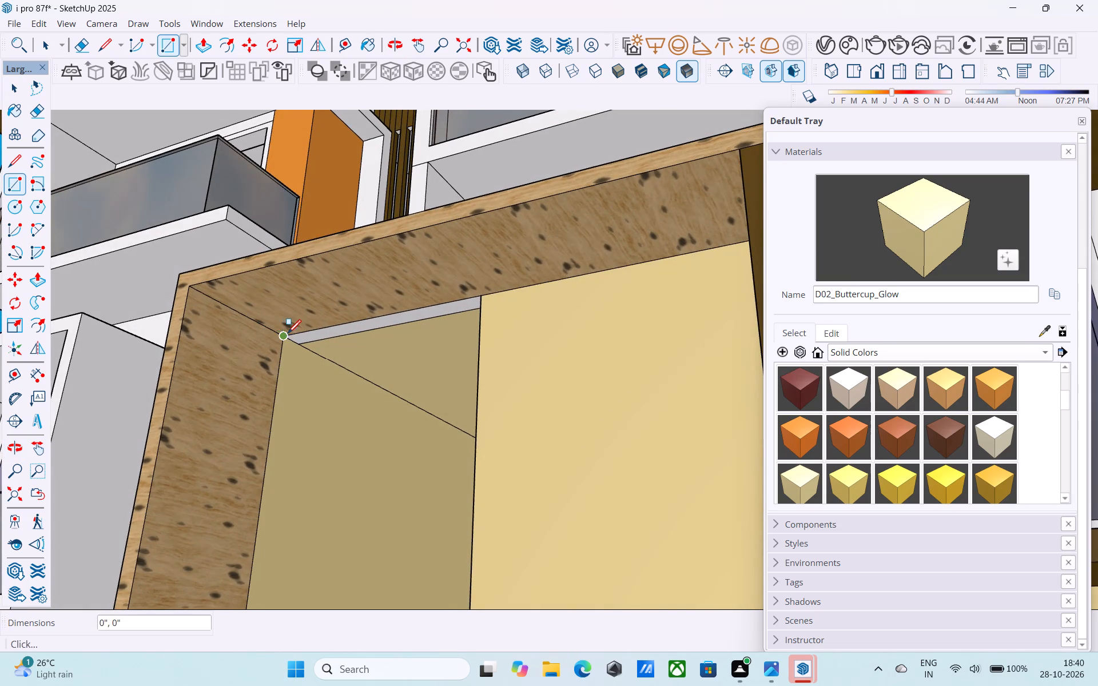
scroll(289, 337, "down", 9)
middle_click_drag(354, 434, 622, 655)
scroll(551, 649, "up", 5)
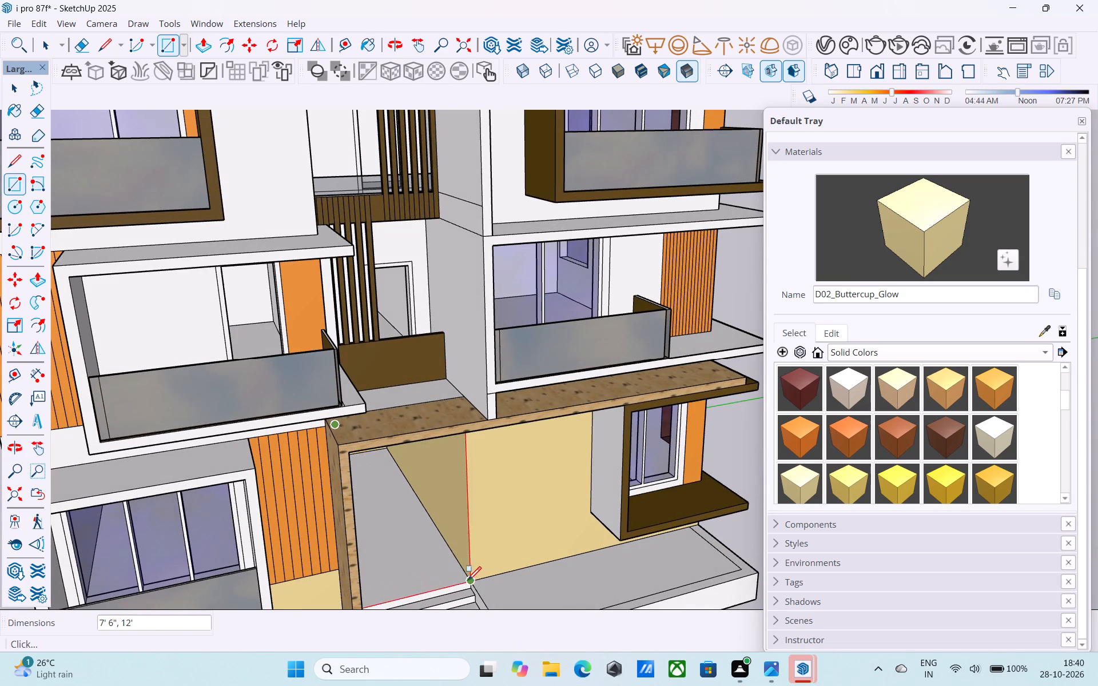
left_click(474, 581)
Split the entrance panel into two door leaves with a 12' vertical line from the middle of its top edge to the floor.
scroll(567, 540, "up", 1)
scroll(567, 540, "down", 5)
middle_click_drag(550, 526, 431, 470)
middle_click_drag(378, 465, 520, 502)
scroll(371, 450, "up", 5)
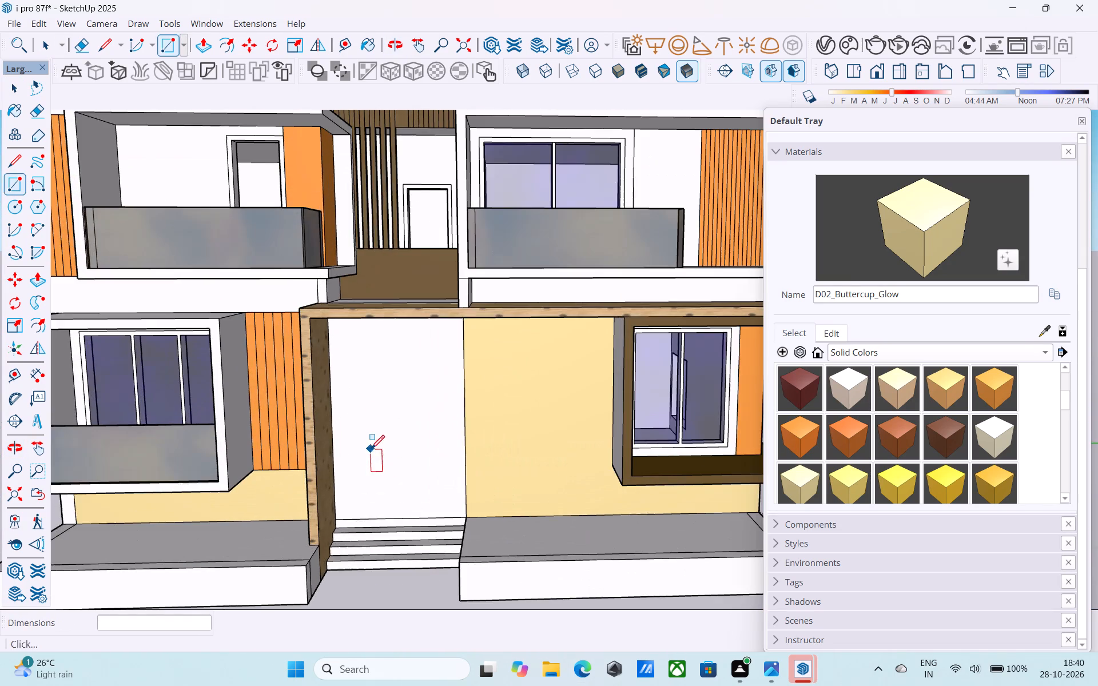
key("space")
middle_click_drag(379, 436, 367, 370)
key("l")
scroll(376, 304, "up", 6)
scroll(381, 284, "down", 1)
scroll(381, 282, "up", 1)
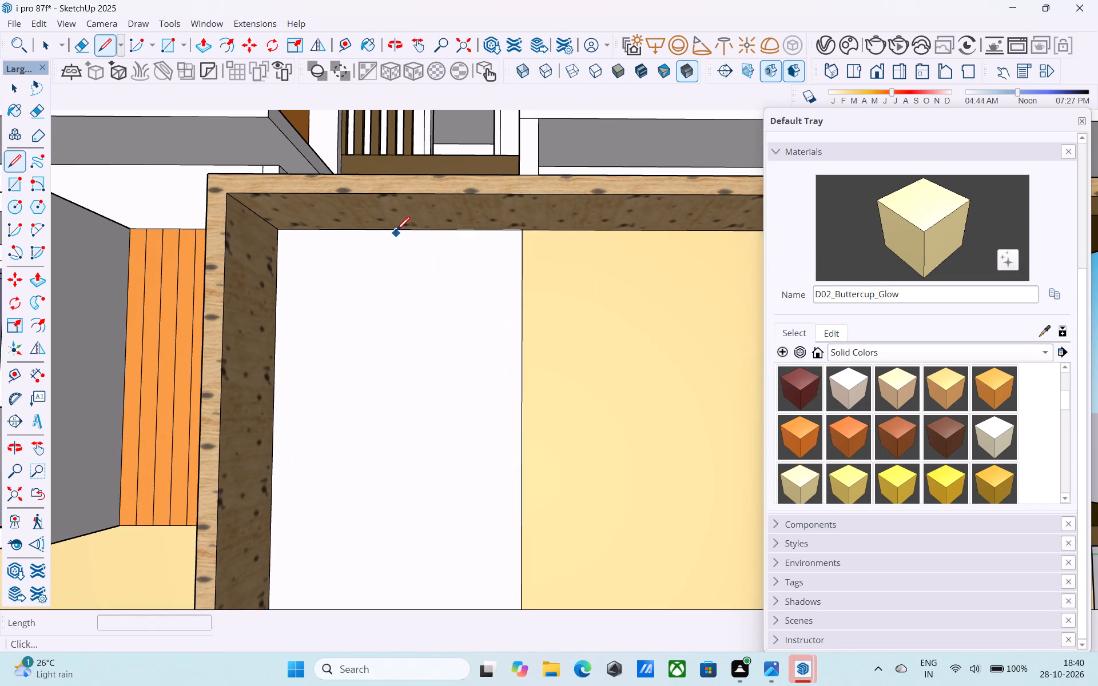
left_click(394, 231)
scroll(396, 230, "down", 8)
middle_click_drag(399, 249, 408, 409)
scroll(401, 446, "up", 5)
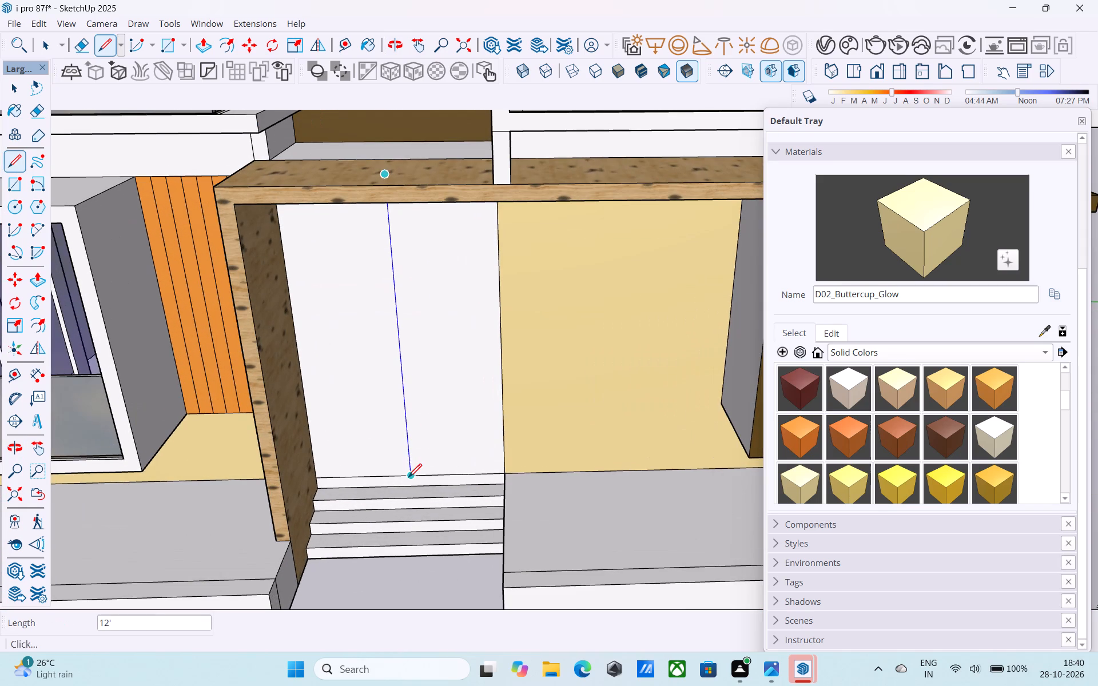
left_click(408, 478)
Offset the outline of the door leaf beside the wood frame 3" inward.
key("space")
left_click(366, 412)
scroll(365, 412, "up", 3)
key("f")
left_click(365, 412)
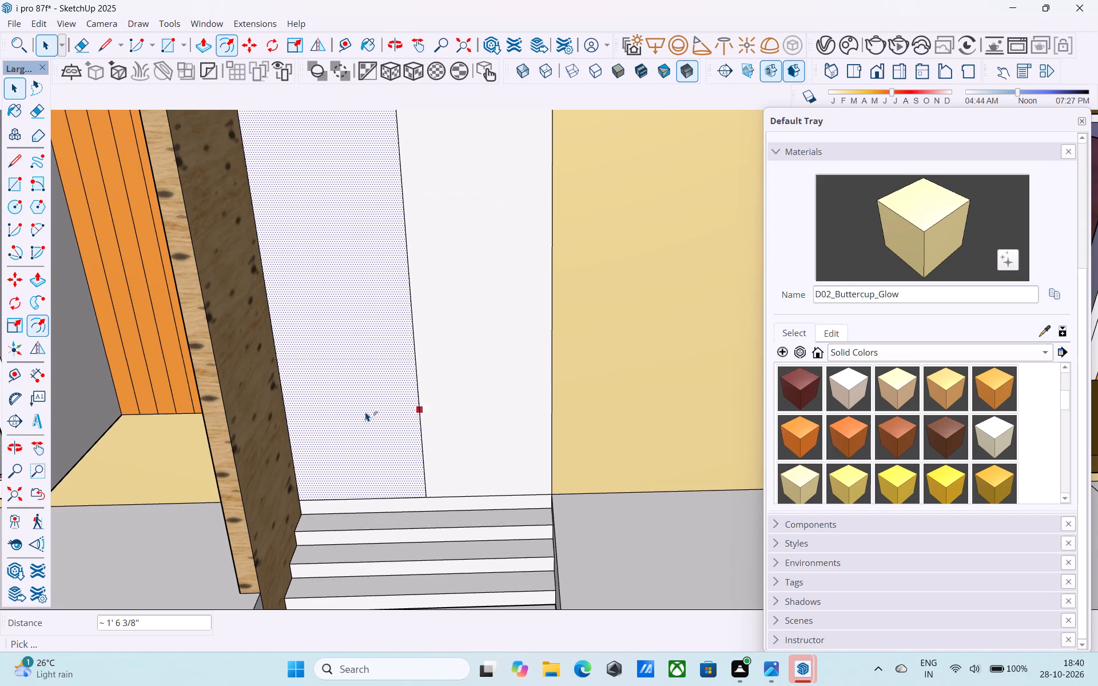
key("3")
key("shift+quotedbl")
key("Return")
key("space")
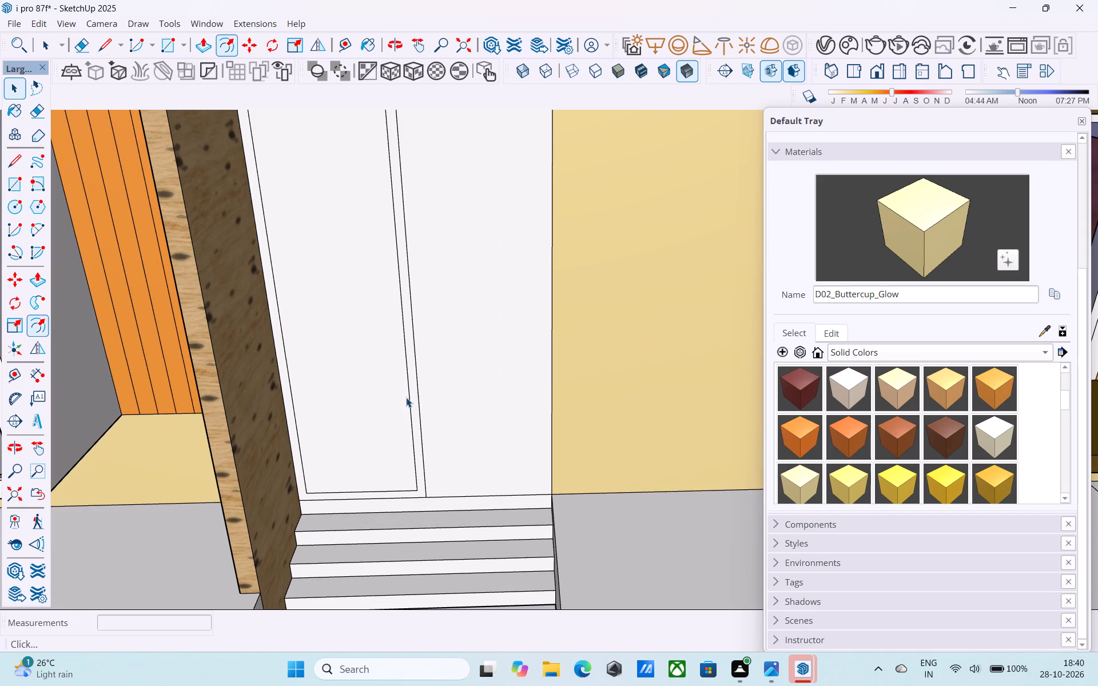
Offset the outline of the other door leaf, beside the buttercup wall, 3" inward.
left_click(461, 381)
scroll(461, 382, "up", 3)
key("f")
left_click(462, 382)
key("3")
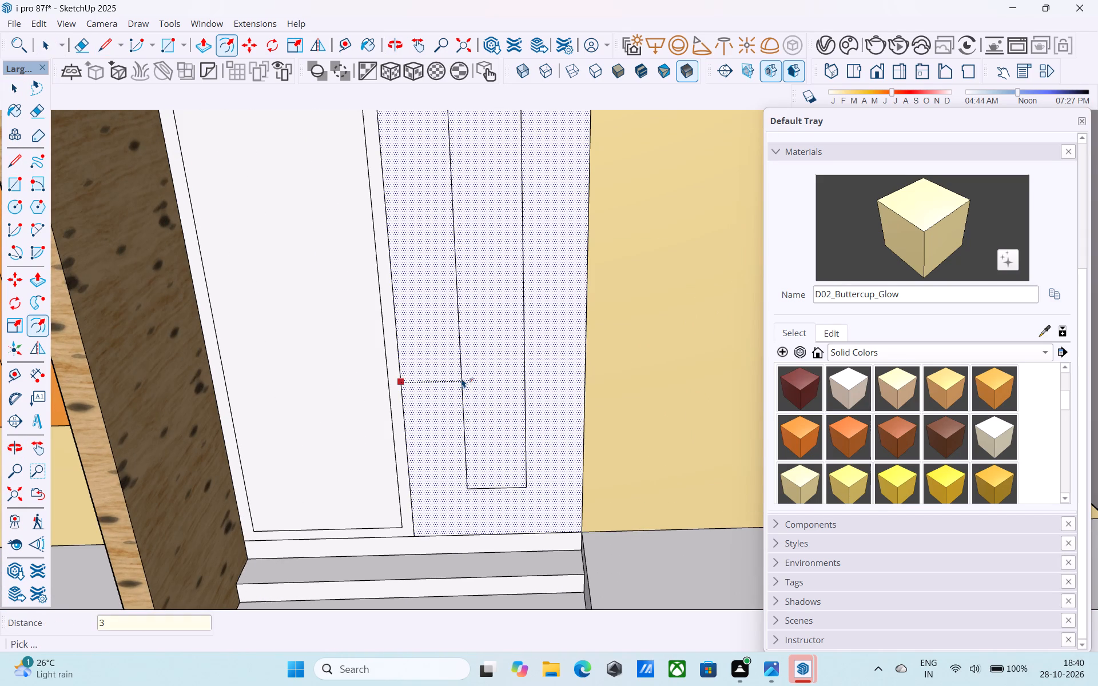
key("shift+quotedbl")
key("Return")
key("space")
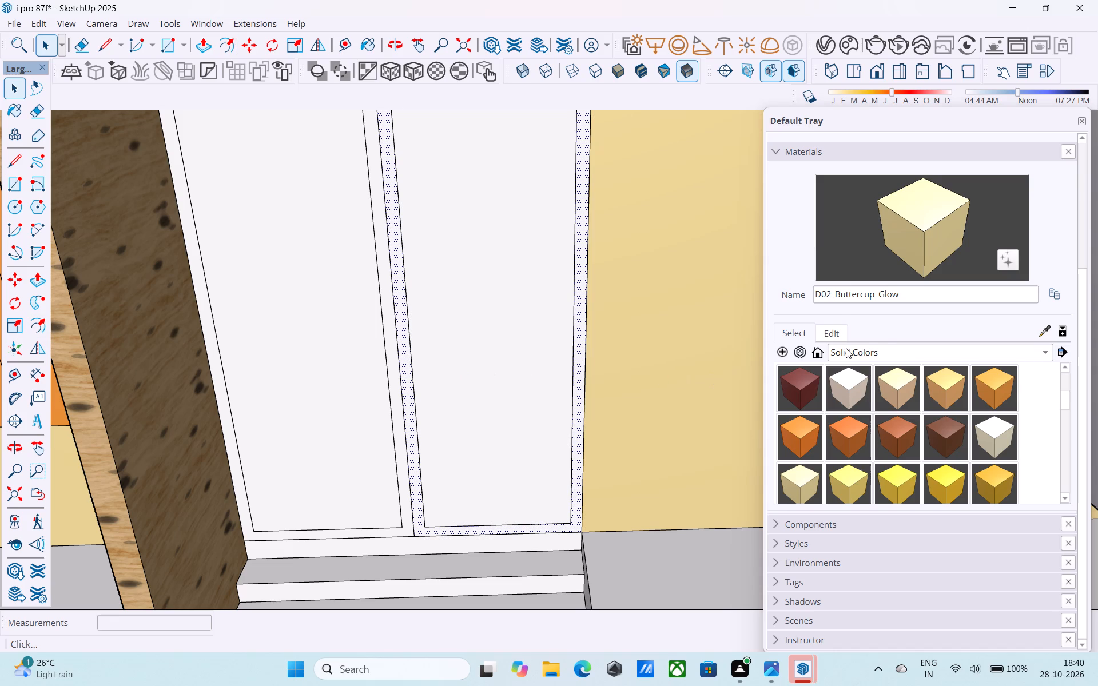
Paint the borders of both door leaves with Wood_Veneer_15_1K from the Wood collection.
left_click(846, 348)
left_click_drag(857, 377, 860, 385)
left_click(804, 432)
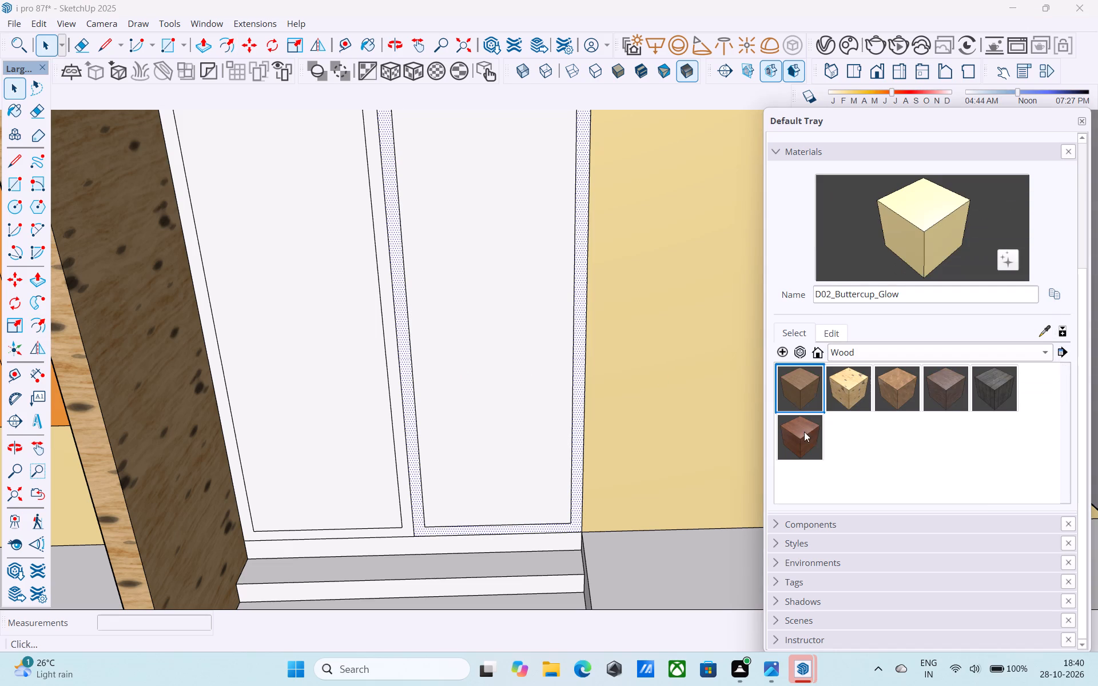
left_click(394, 398)
left_click(409, 397)
key("space")
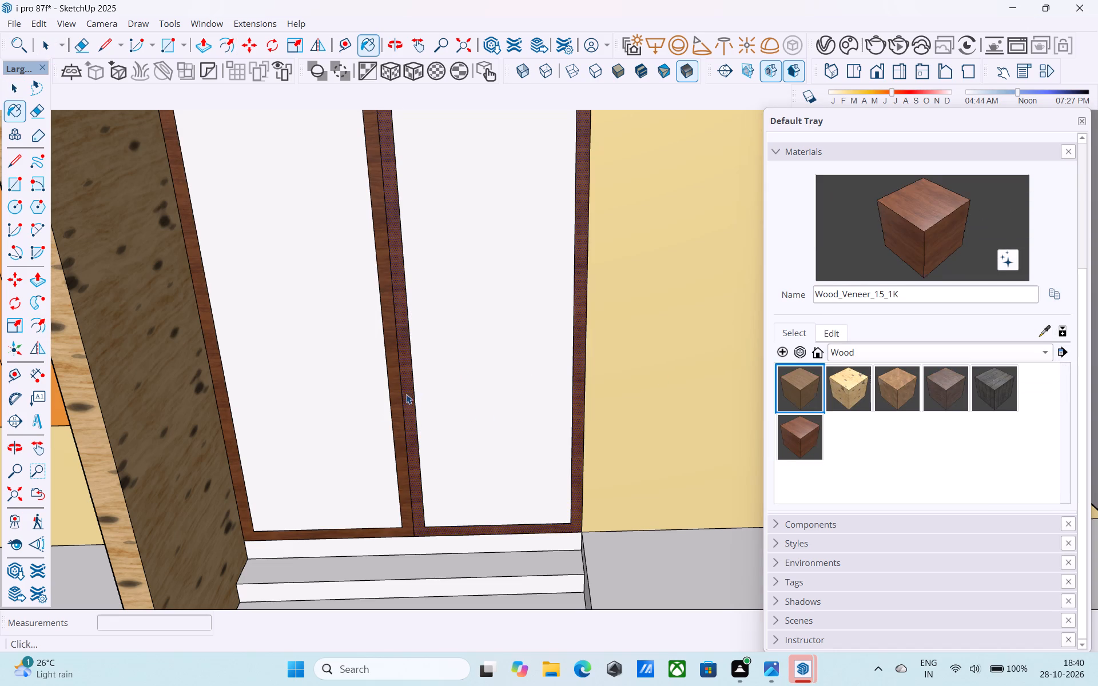
Paint both door leaf panes with Glass_Sky Reflection_1 from the materials already in the model.
left_click(341, 409)
scroll(345, 409, "down", 6)
left_click(889, 344)
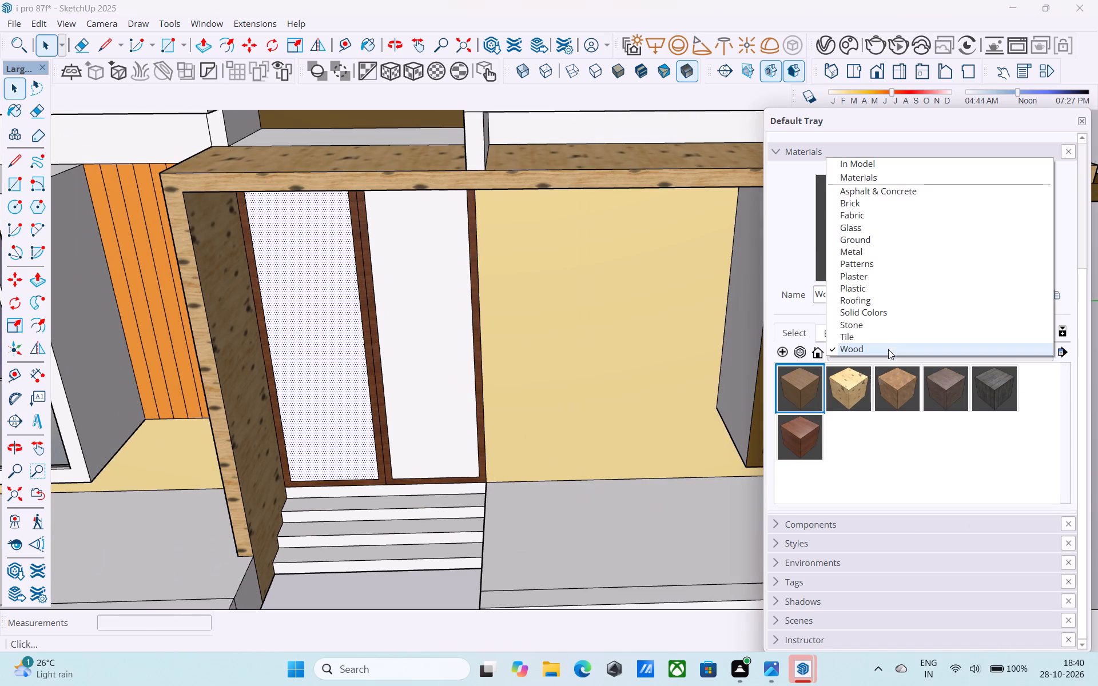
left_click(889, 224)
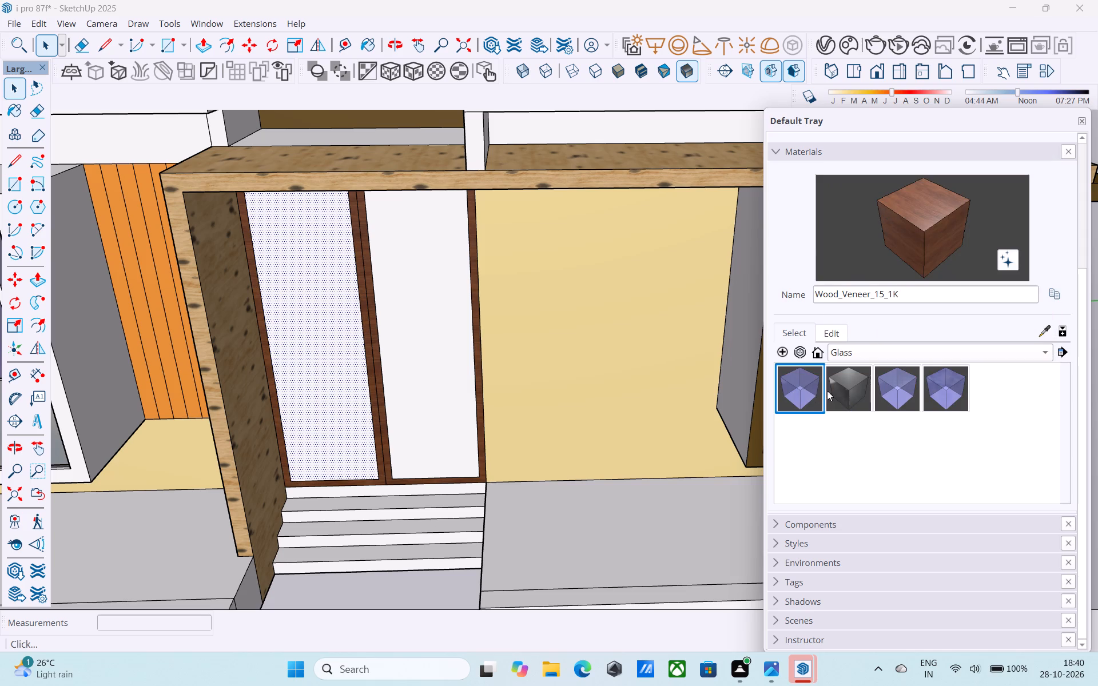
left_click(886, 345)
left_click(866, 285)
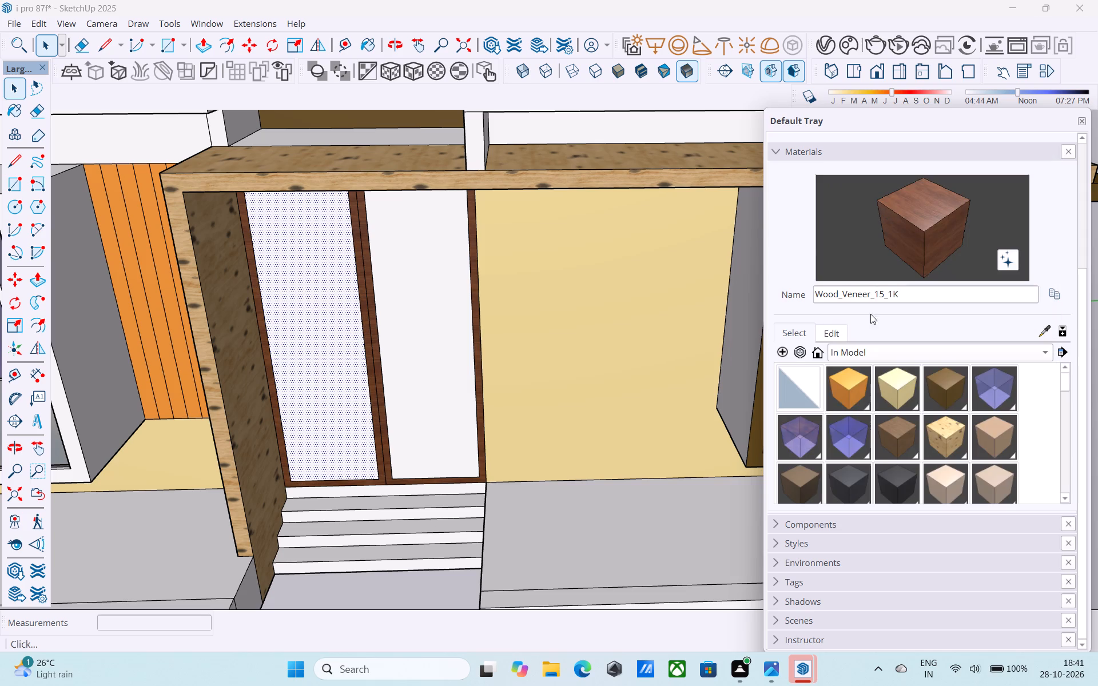
left_click(810, 441)
left_click(832, 426)
left_click(445, 359)
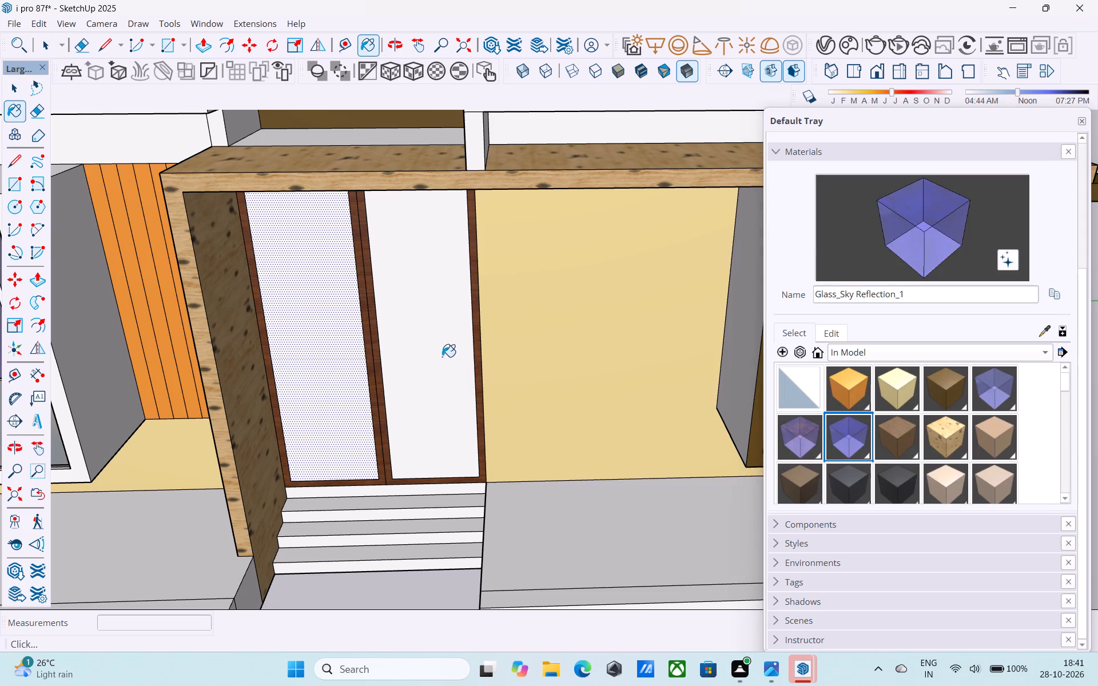
left_click(357, 350)
Examine the glazed entrance door and steps together with the lower floors of the facade.
scroll(355, 348, "down", 9)
middle_click_drag(415, 396, 358, 376)
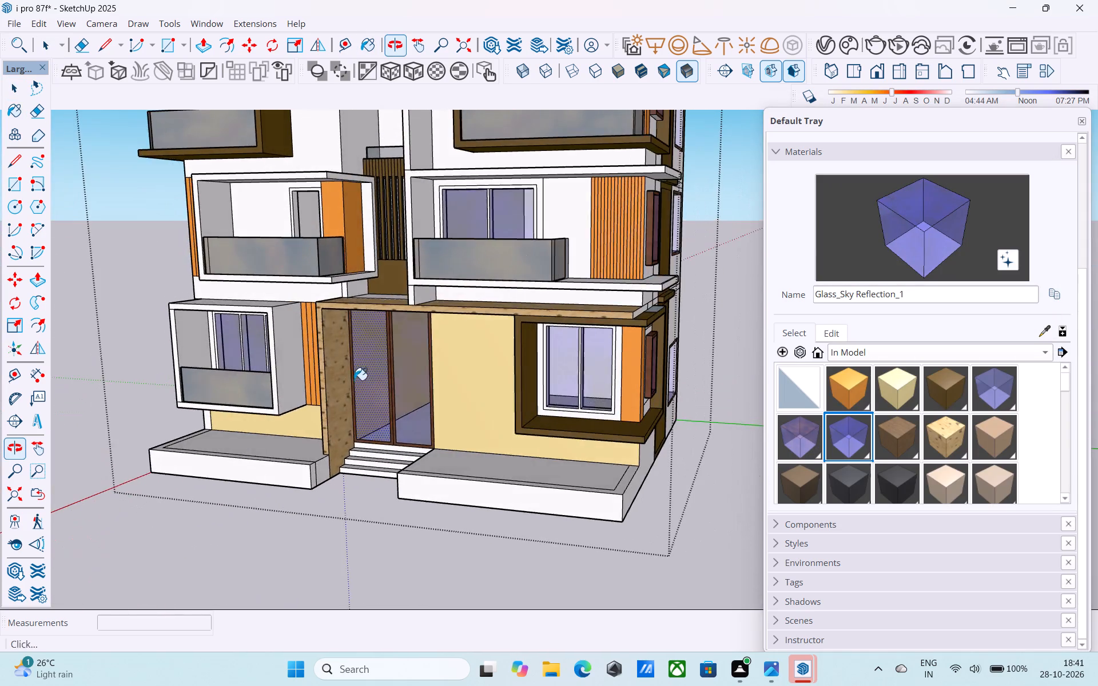
scroll(356, 378, "down", 10)
key("space")
middle_click_drag(457, 422, 565, 471)
scroll(507, 432, "up", 9)
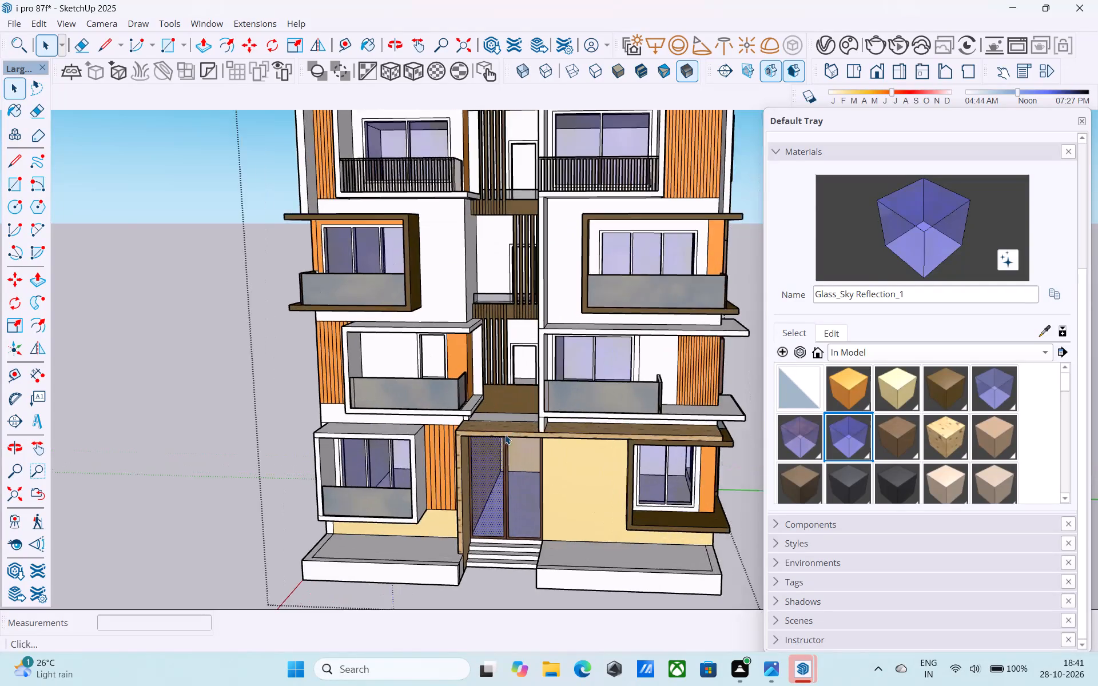
Copy the top edge of the glass pane beside the wooden portal jamb down to its bottom edge, dividing the span with /10.
middle_click_drag(522, 468, 463, 370)
scroll(456, 414, "up", 16)
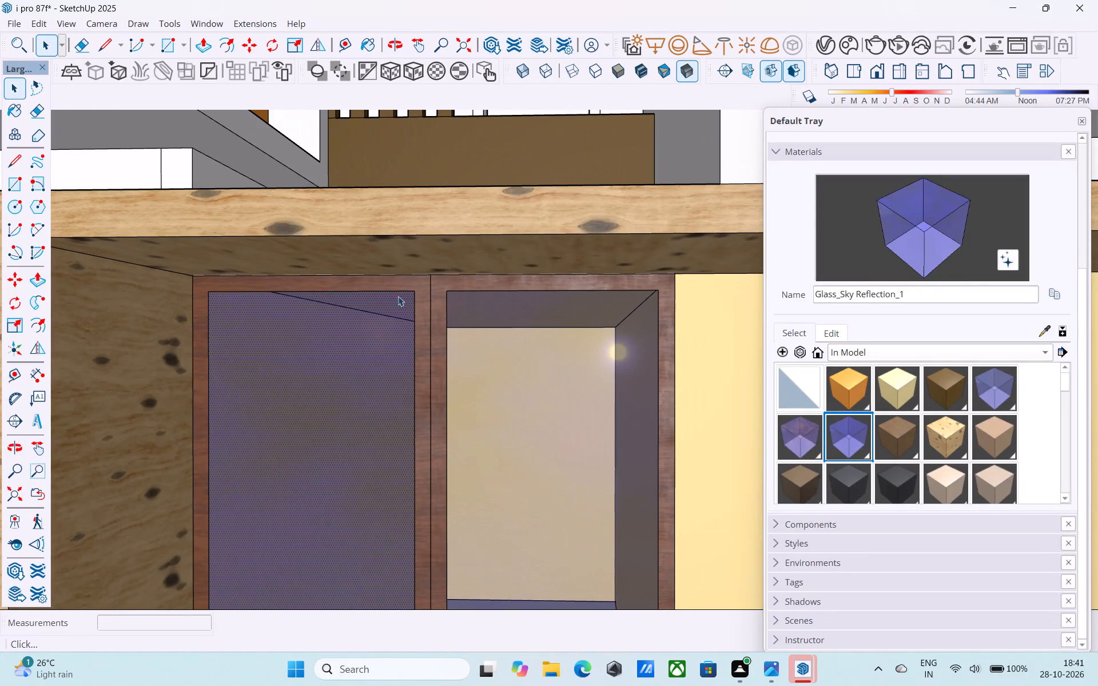
left_click(401, 290)
key("m")
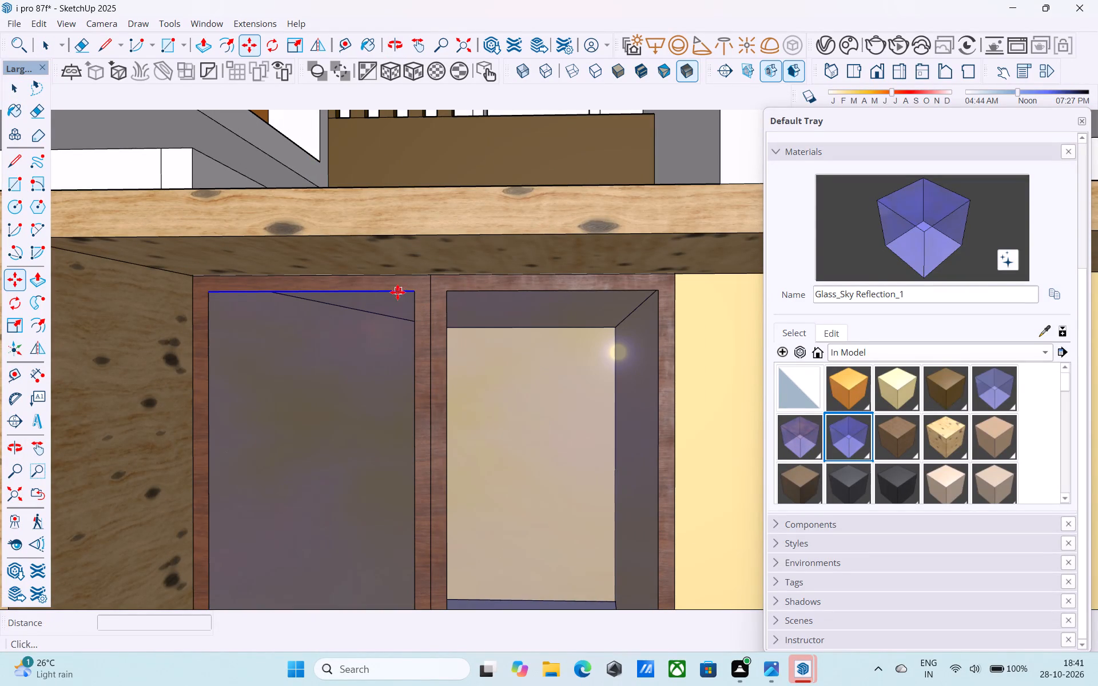
left_click(409, 295)
scroll(409, 294, "down", 14)
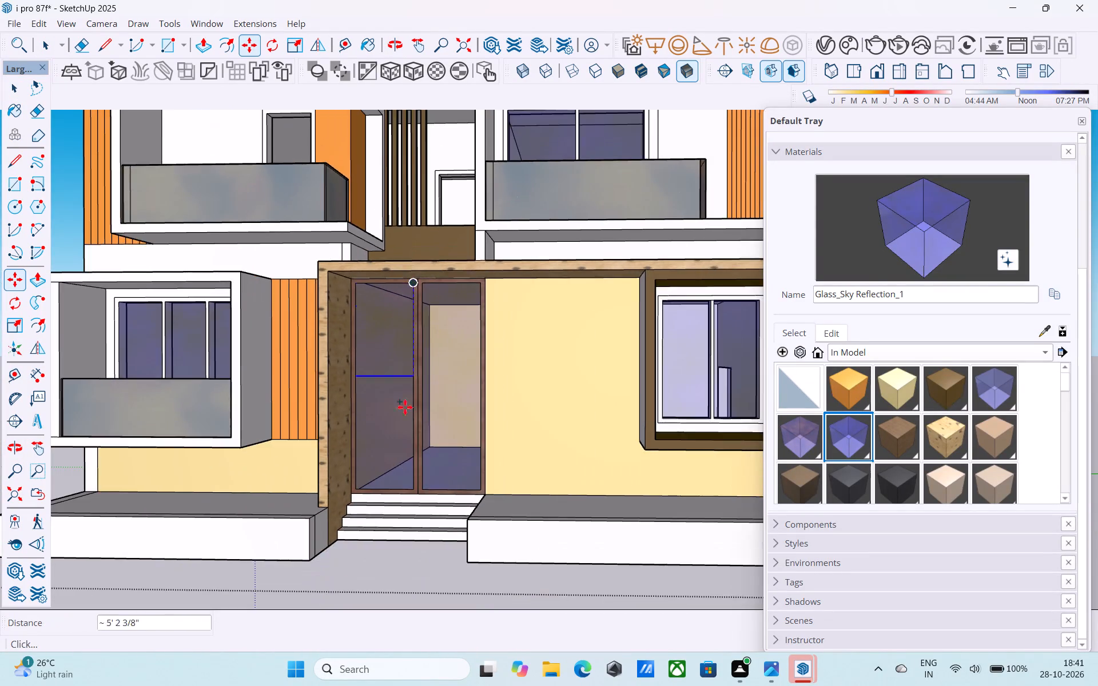
scroll(412, 478, "up", 16)
left_click(419, 518)
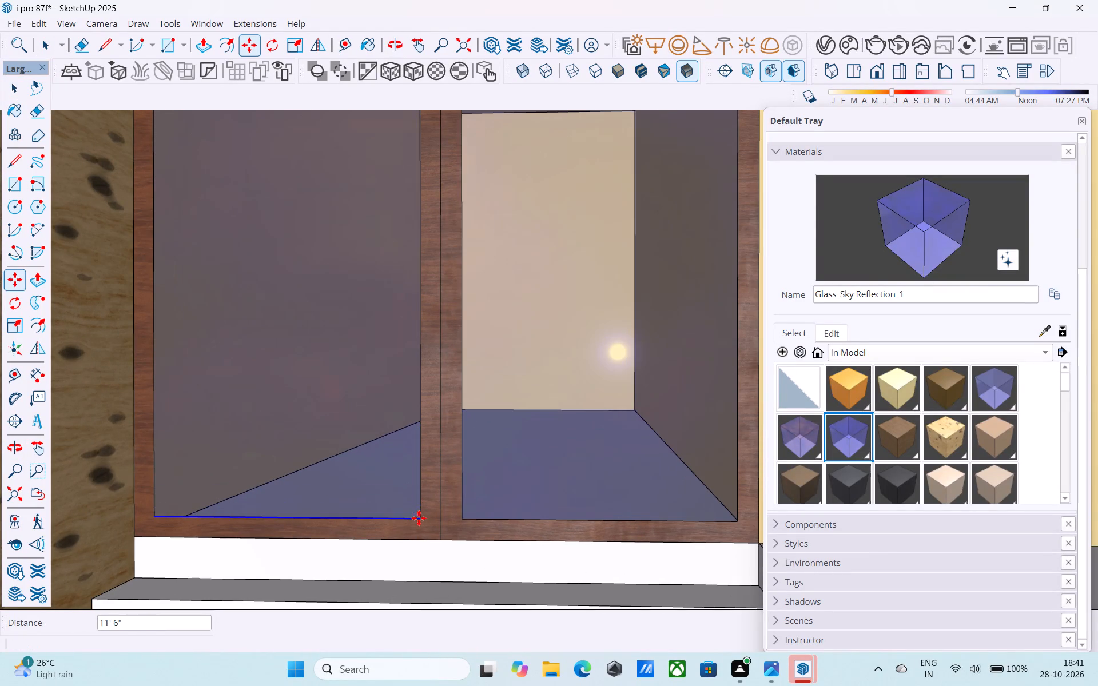
type("/10")
key("Return")
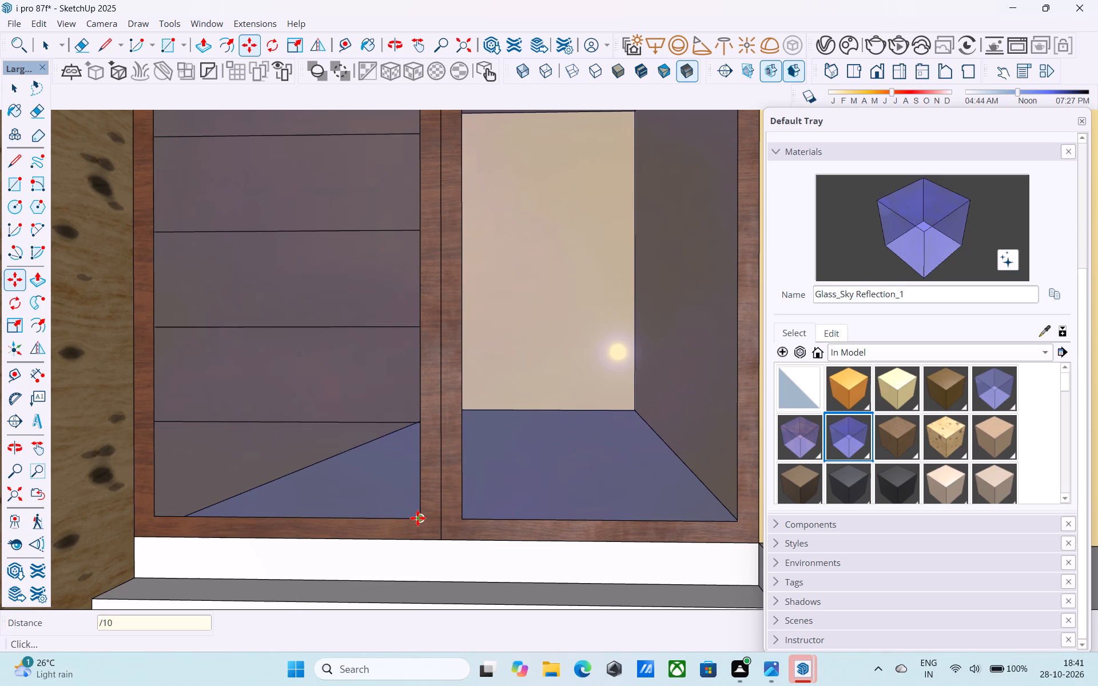
key("space")
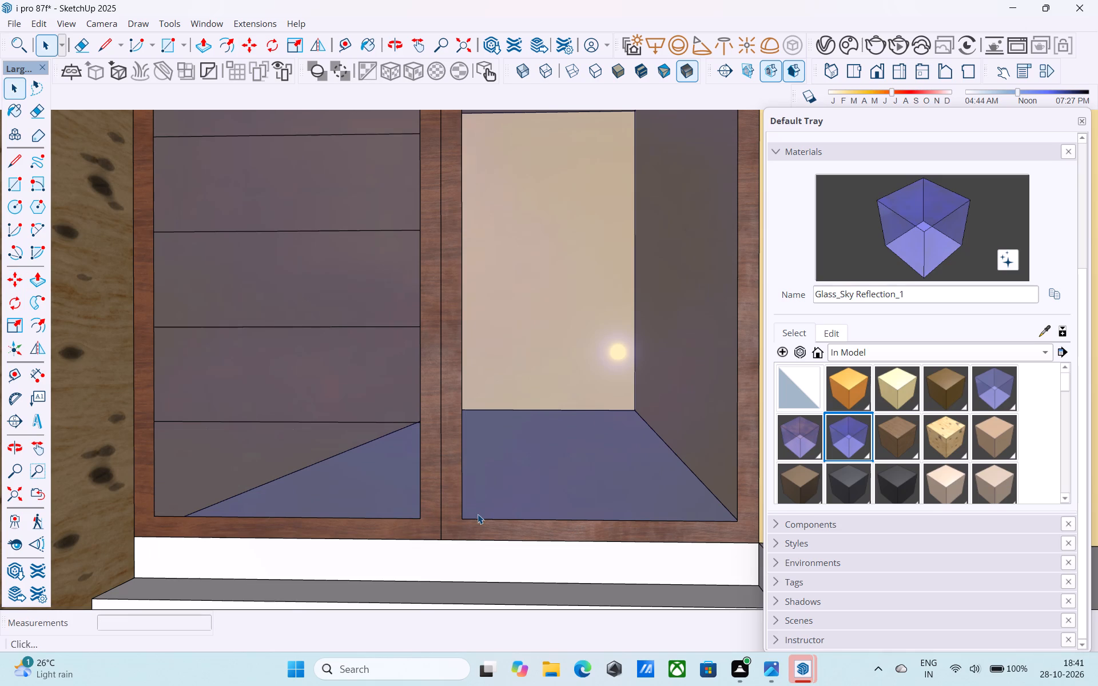
Copy the bottom edge of the pane beside the buttercup wall up to its top edge, dividing the span with /10.
left_click(479, 519)
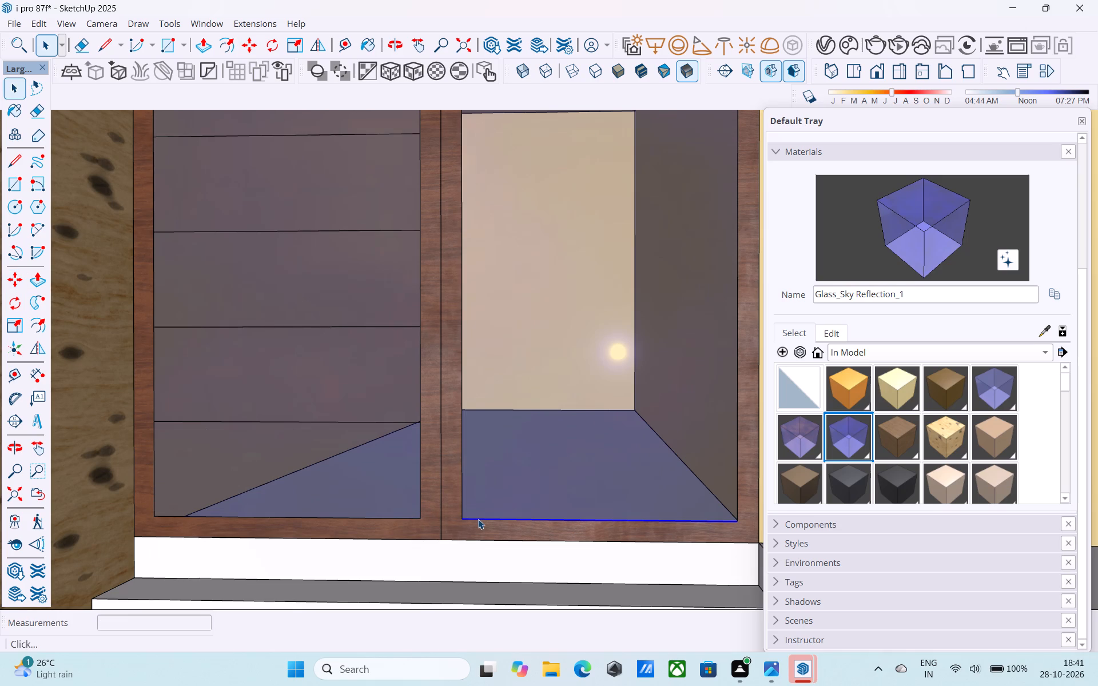
key("m")
left_click(467, 523)
scroll(465, 520, "down", 9)
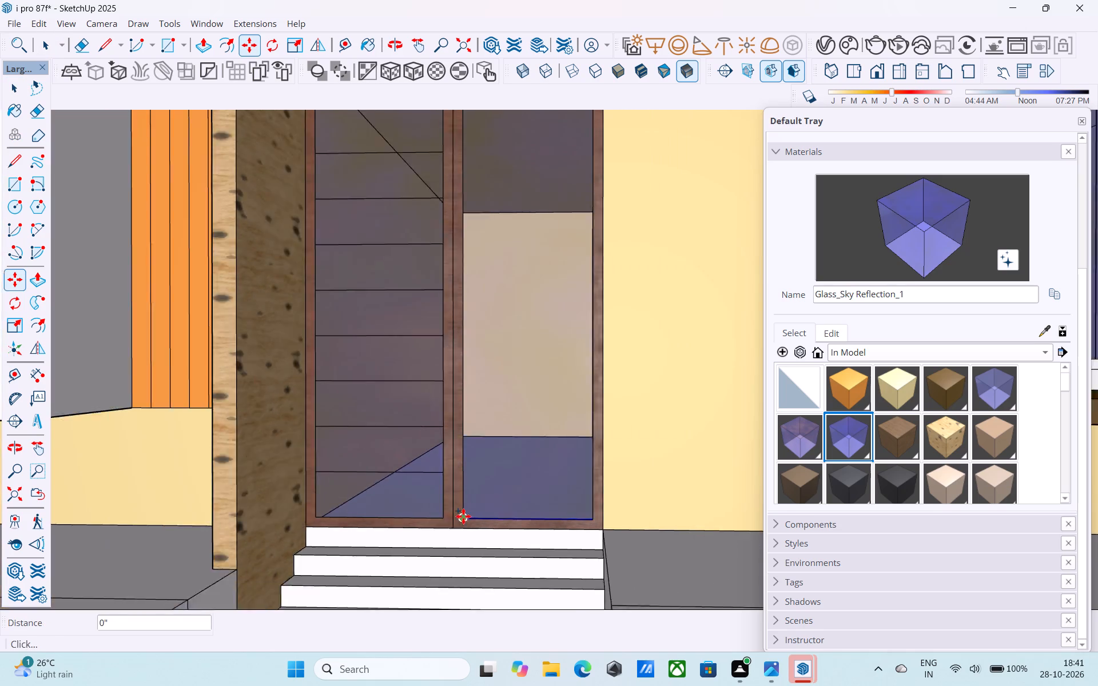
scroll(463, 516, "down", 6)
middle_click_drag(460, 515, 440, 624, "shift")
scroll(447, 493, "up", 11)
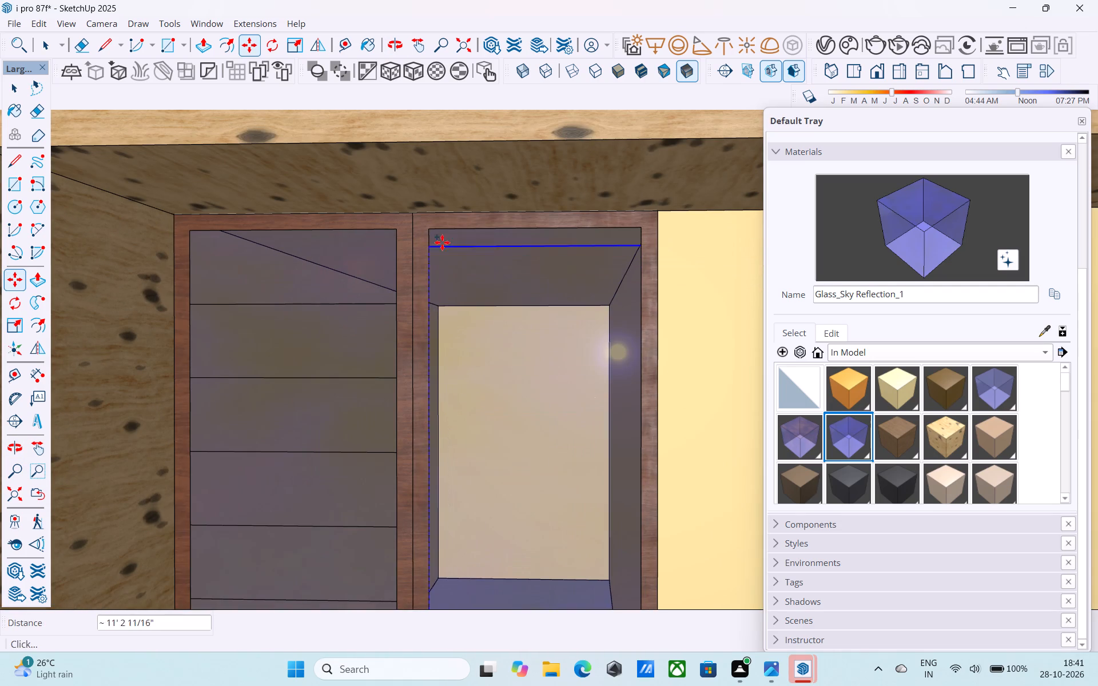
left_click(430, 230)
type("/10")
key("Return")
key("space")
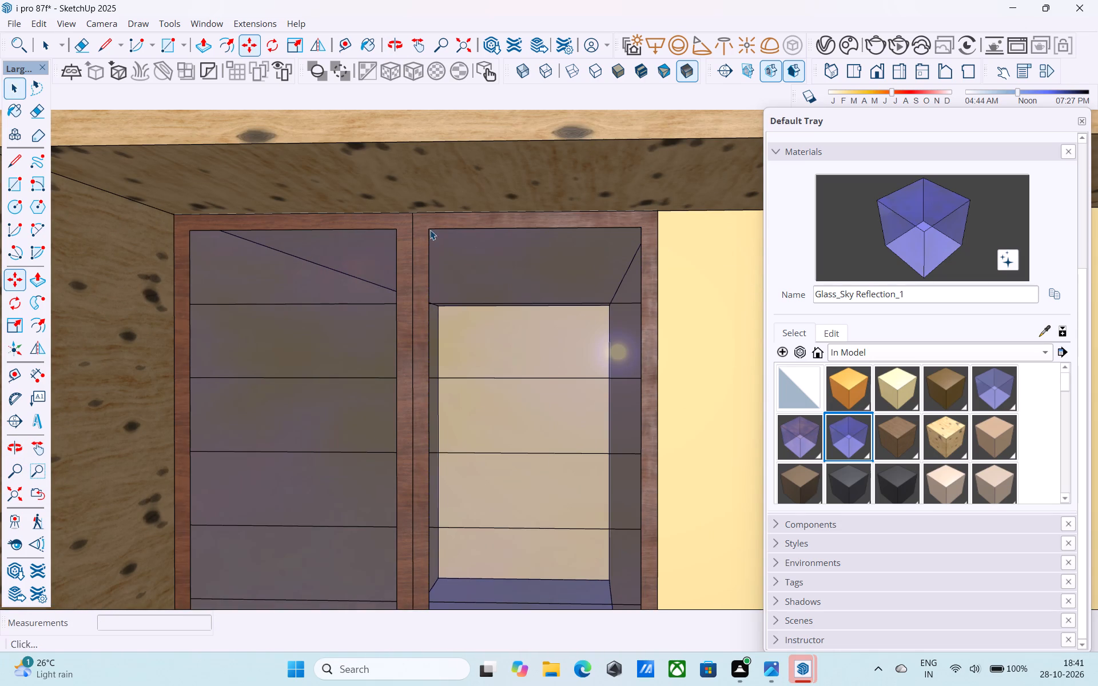
Examine the divided glass door panes from several angles, together with the entrance portal and steps.
scroll(425, 225, "down", 7)
middle_click_drag(421, 227, 420, 254)
scroll(420, 254, "down", 10)
middle_click_drag(393, 241, 461, 302)
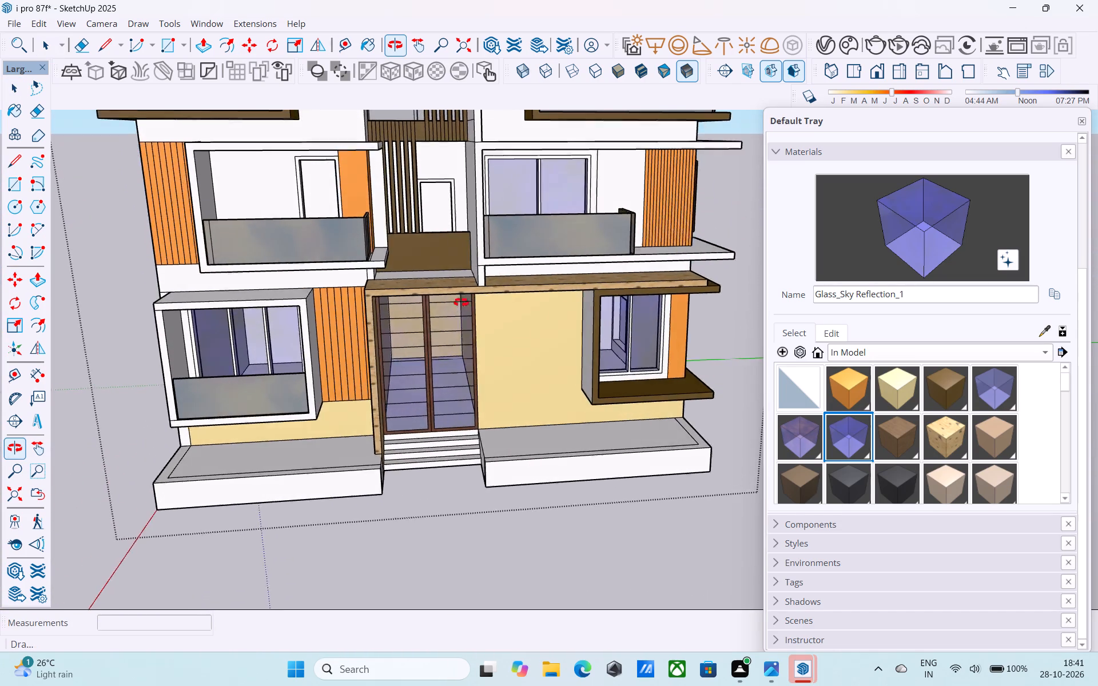
middle_click_drag(461, 302, 462, 302)
scroll(456, 319, "down", 4)
middle_click_drag(431, 370, 411, 358)
scroll(405, 334, "up", 13)
scroll(381, 259, "up", 1)
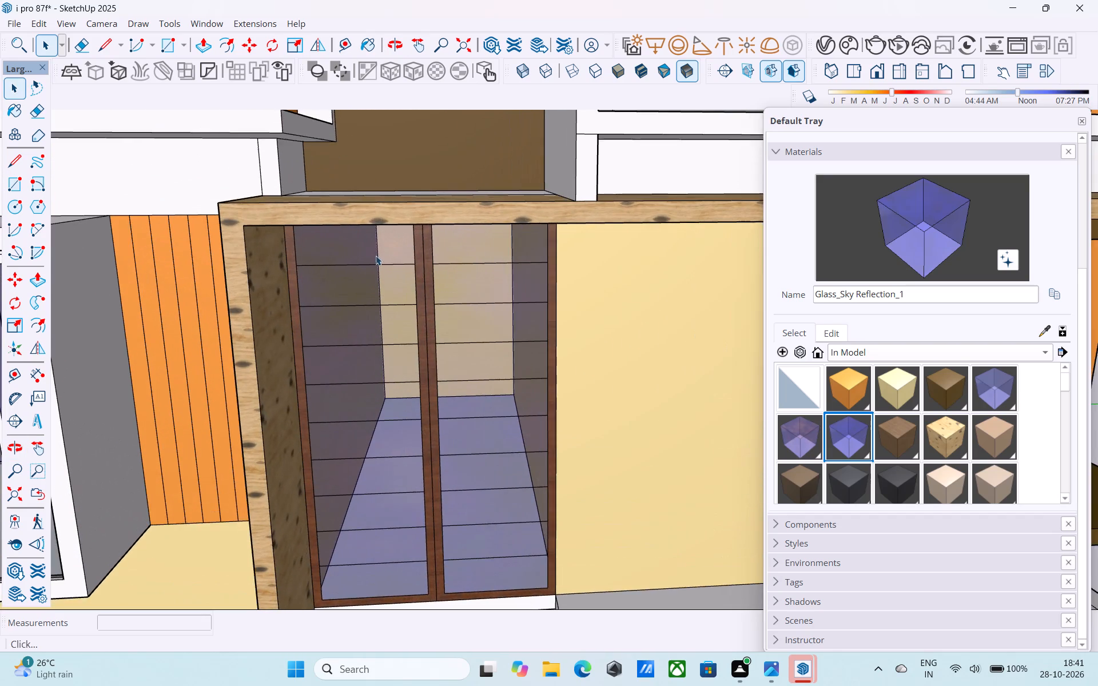
middle_click_drag(373, 253, 328, 176)
scroll(328, 176, "up", 1)
scroll(328, 176, "down", 5)
middle_click_drag(338, 190, 355, 194)
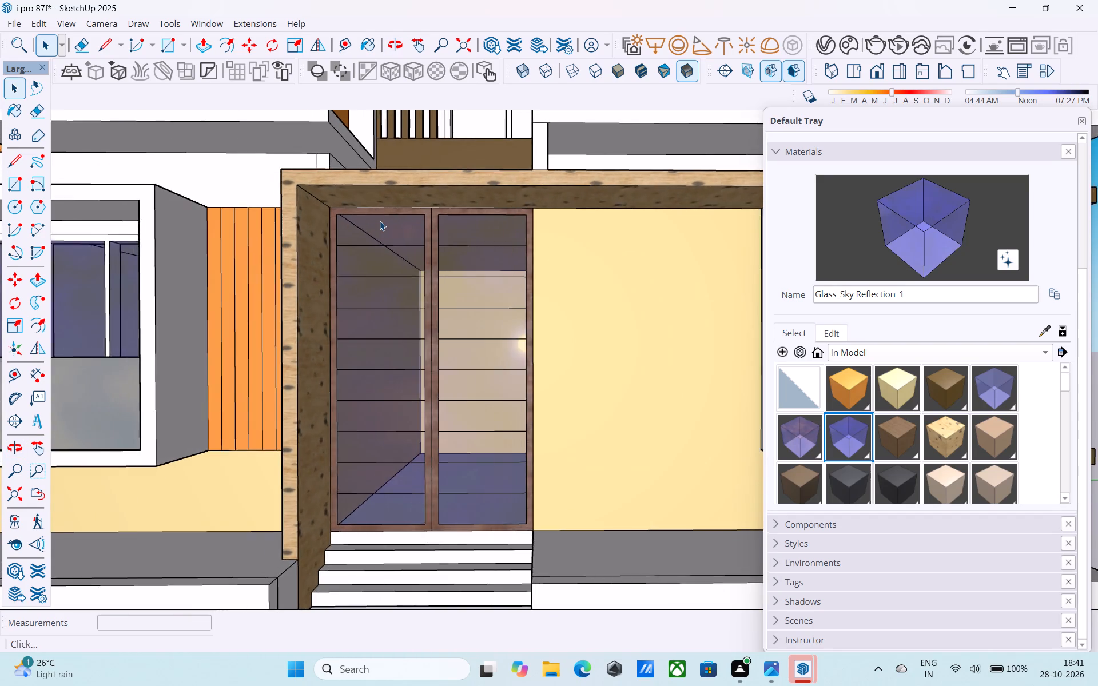
scroll(380, 221, "up", 7)
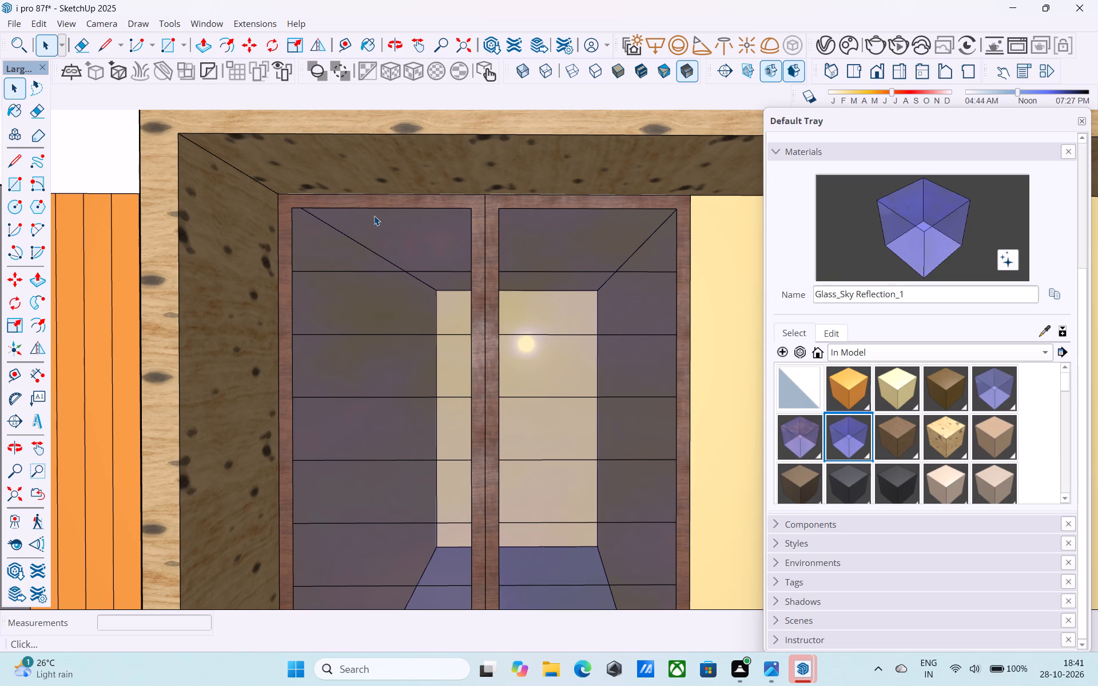
scroll(374, 216, "down", 13)
middle_click_drag(373, 220, 400, 256)
scroll(410, 293, "down", 4)
middle_click_drag(408, 291, 401, 354)
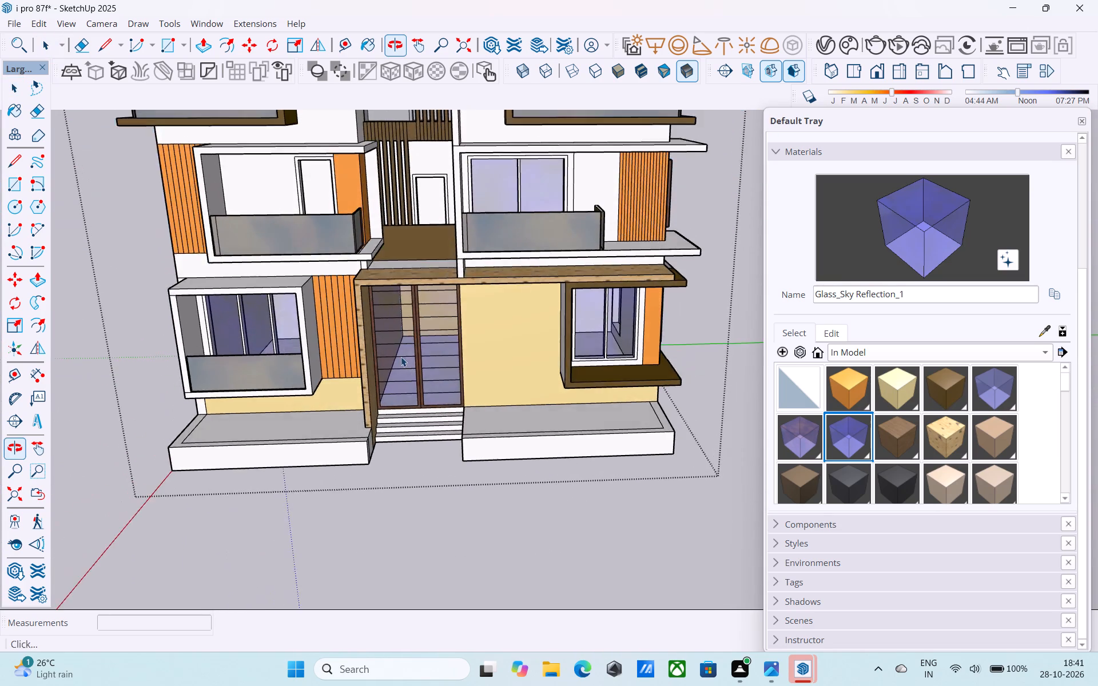
Paint the first nine balcony railing balusters nearest the central slat screen, above the brown-framed window on the buttercup-wall side, with D08_Bronzed_Mustard.
scroll(396, 377, "down", 5)
scroll(364, 304, "down", 4)
scroll(443, 158, "up", 14)
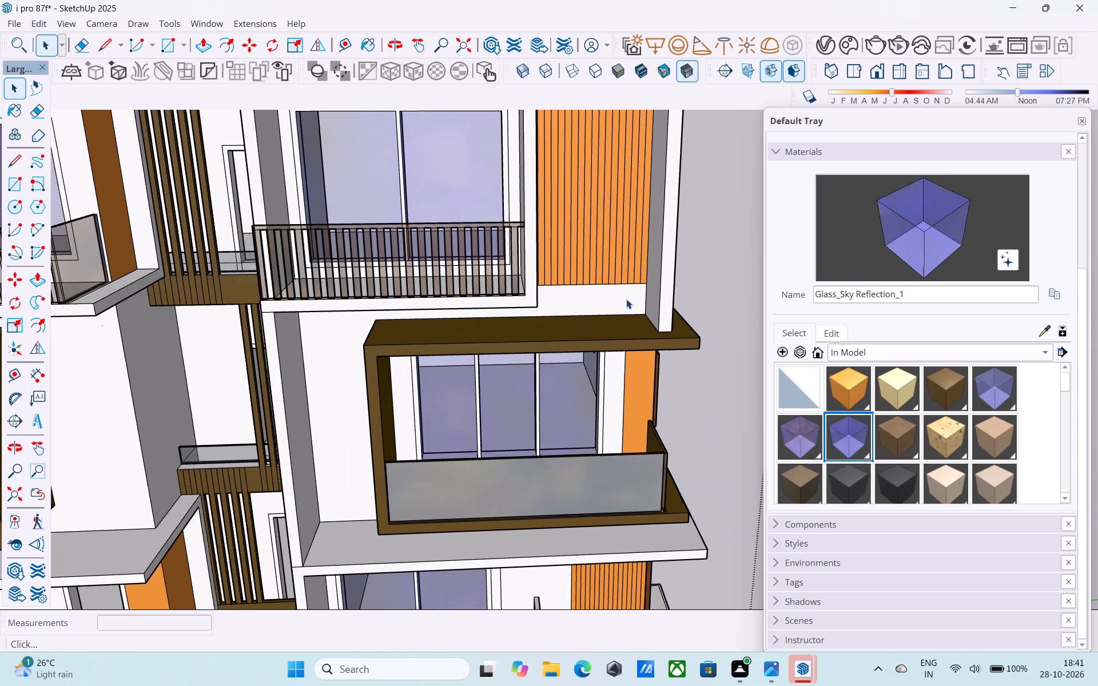
left_click(947, 388)
scroll(344, 310, "up", 9)
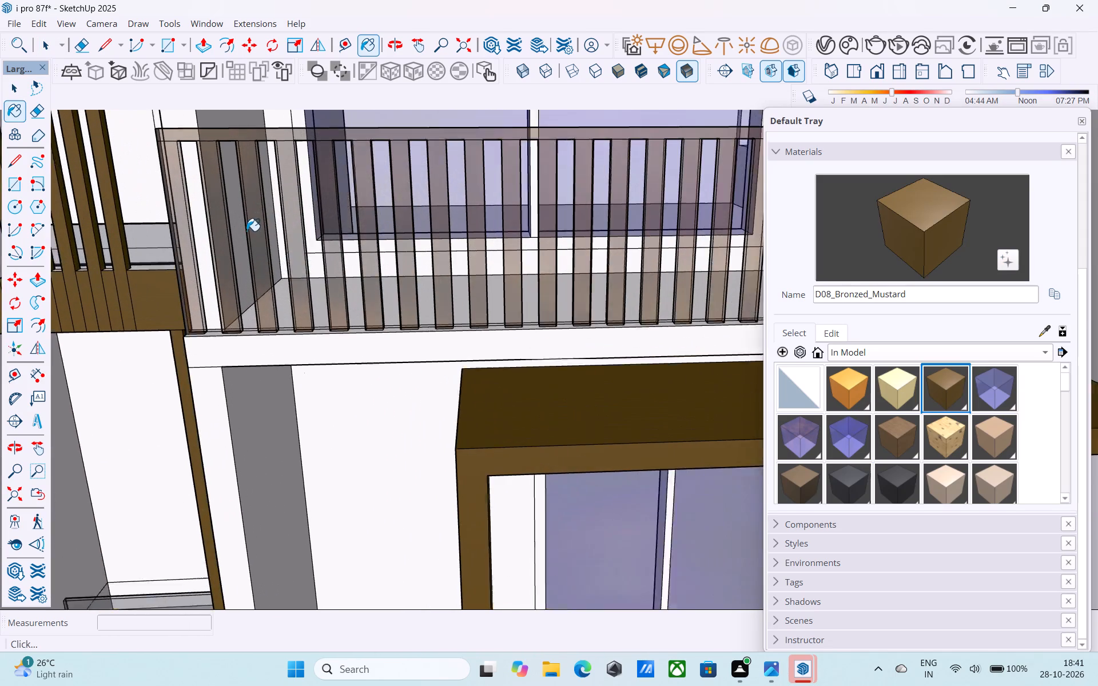
scroll(246, 231, "up", 2)
left_click(216, 206)
left_click(253, 194)
left_click(295, 215)
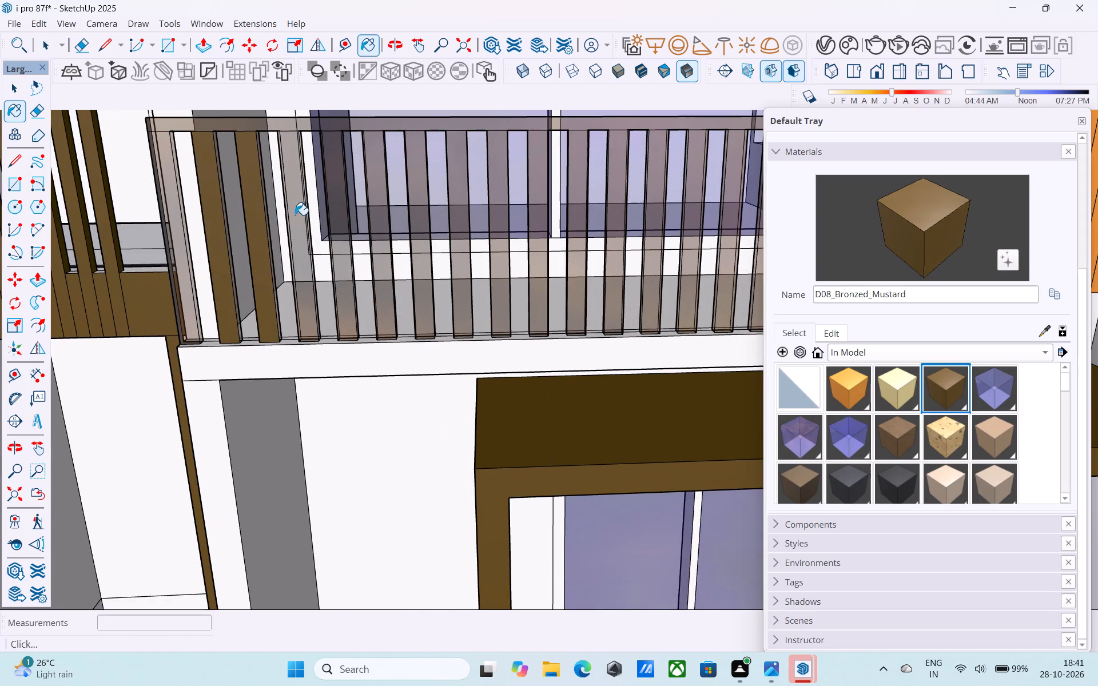
left_click(337, 236)
left_click(383, 216)
left_click(416, 210)
left_click(453, 201)
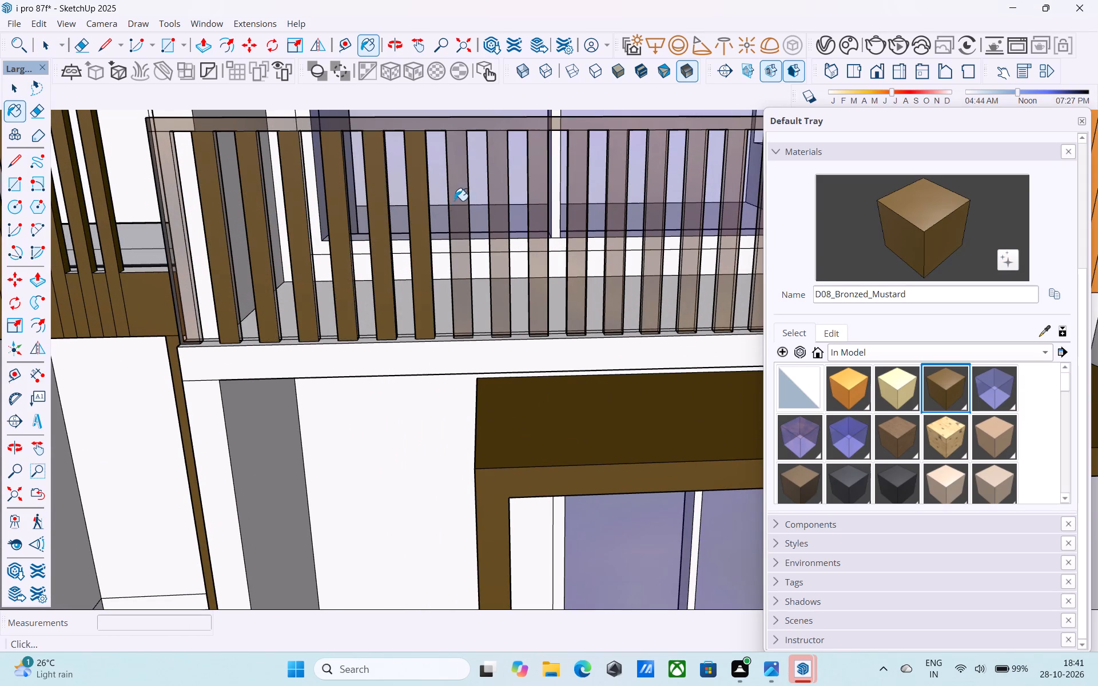
left_click(491, 188)
left_click(535, 179)
Continue painting the middle balusters of the same railing with D08_Bronzed_Mustard, undoing any stray fill on the window glass behind.
scroll(297, 238, "down", 5)
scroll(481, 233, "up", 2)
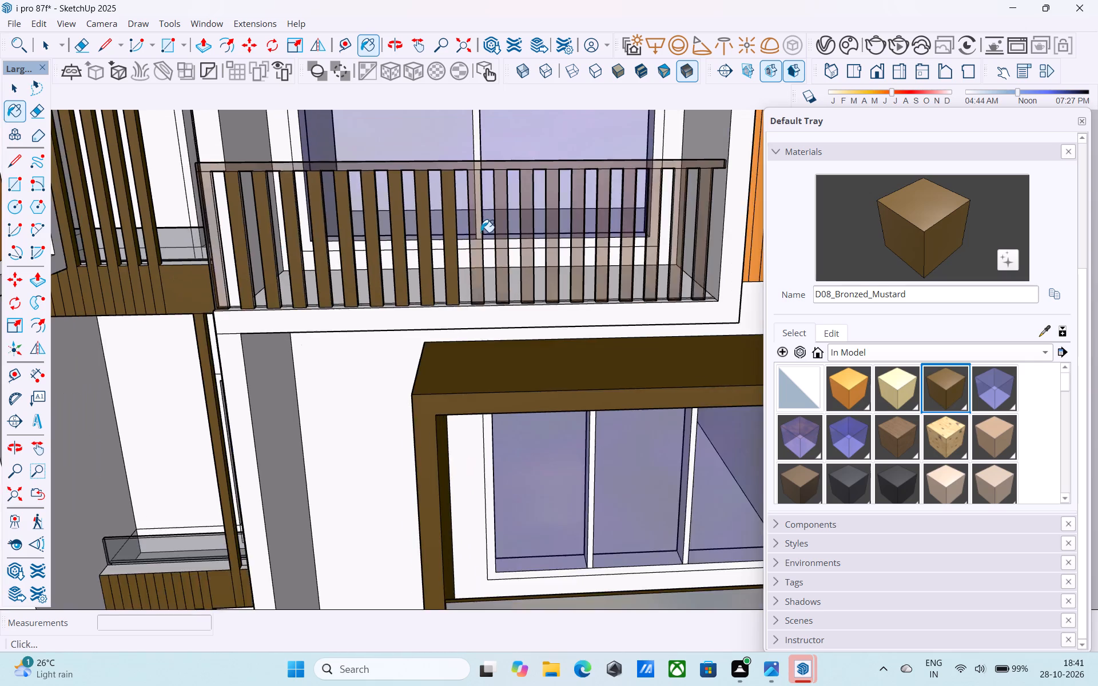
scroll(481, 232, "up", 3)
left_click(473, 214)
left_click(513, 184)
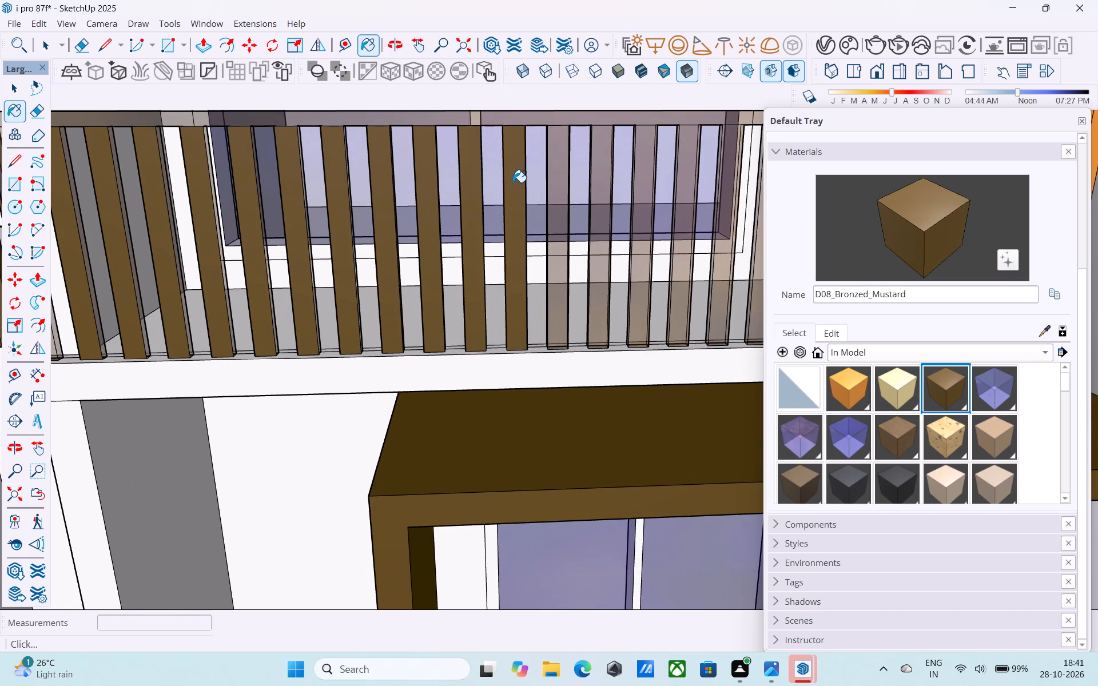
left_click(554, 199)
left_click(616, 184)
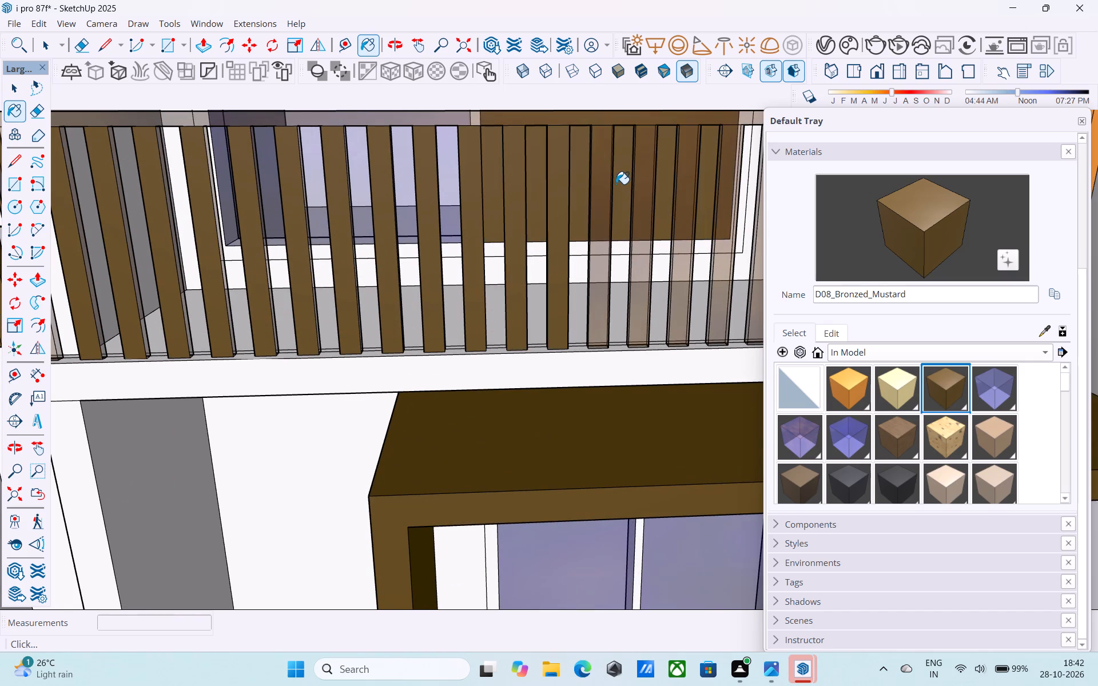
key("ctrl+z")
left_click(606, 155)
left_click(642, 169)
Paint the railing's top rail and its remaining front balusters, up to the orange slatted wall end, with D08_Bronzed_Mustard.
scroll(368, 243, "down", 5)
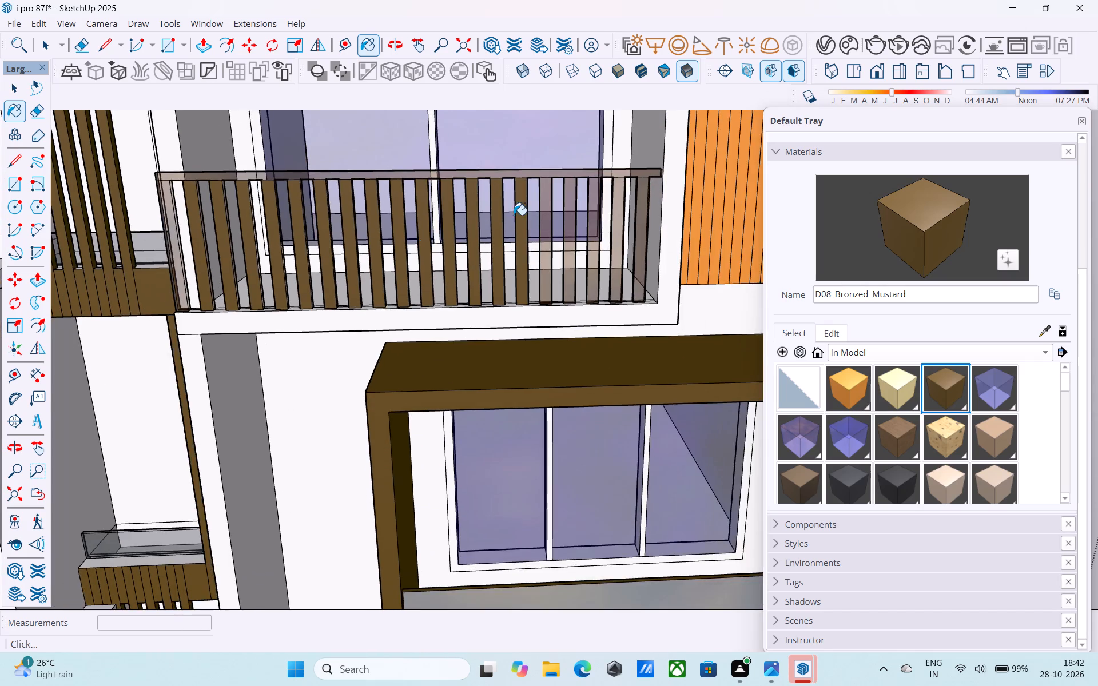
scroll(532, 201, "up", 4)
left_click(551, 182)
left_click(558, 156)
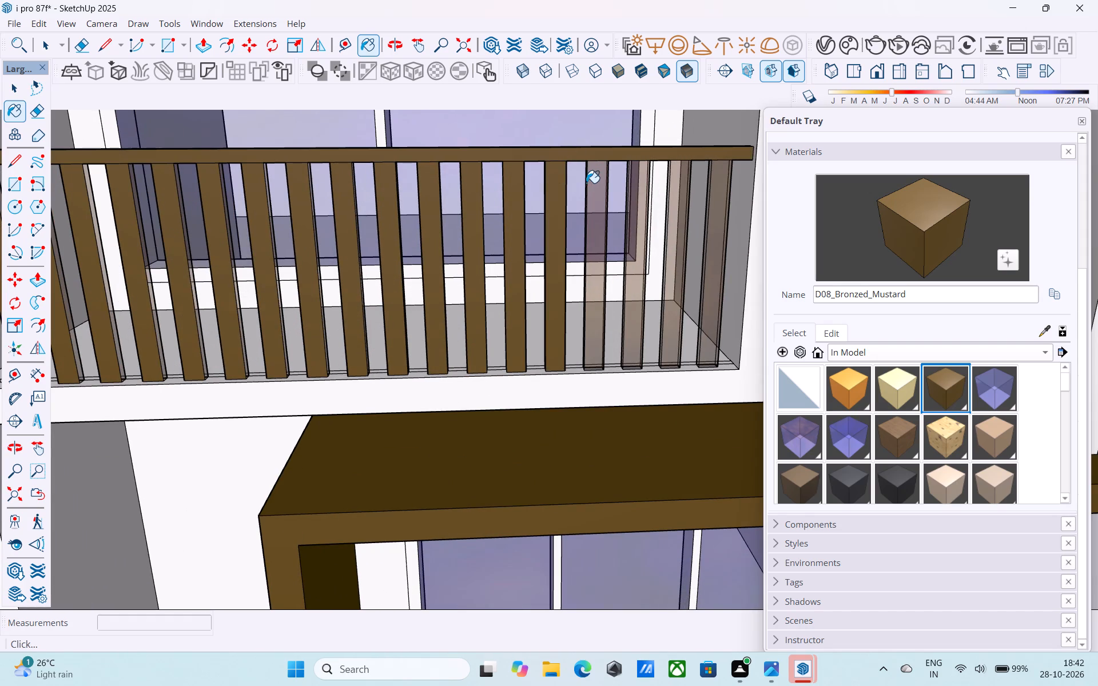
left_click(586, 183)
left_click(638, 197)
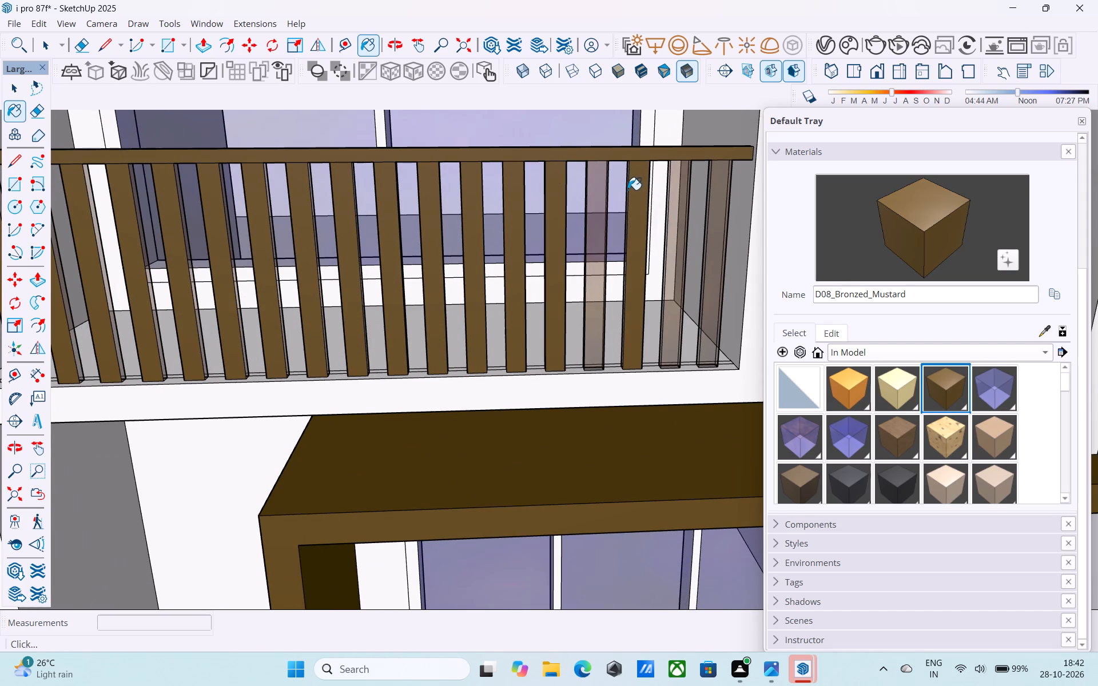
left_click(598, 178)
left_click(678, 170)
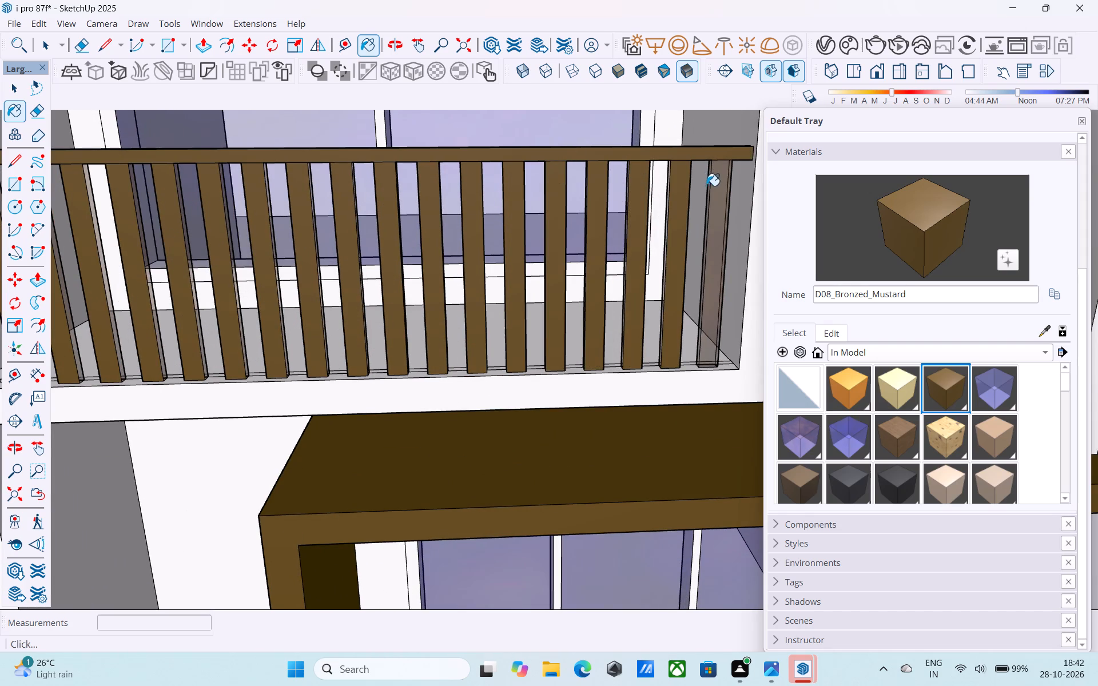
left_click(718, 187)
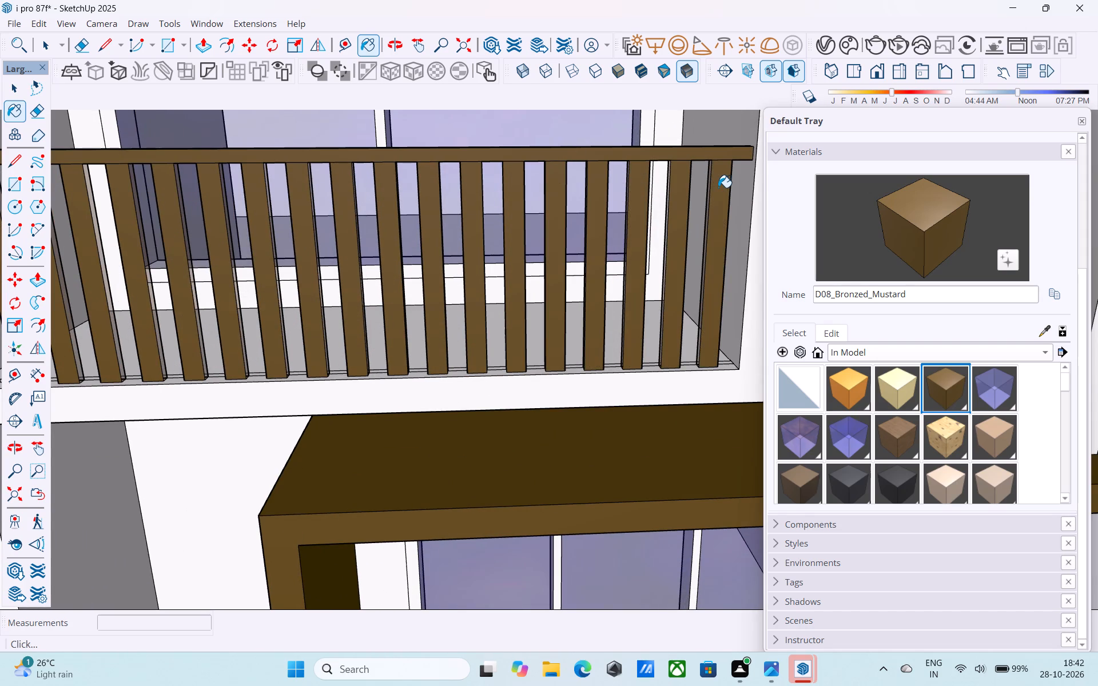
Examine the painted railing alongside the matching balcony railing across the central slat screen.
scroll(718, 188, "down", 10)
middle_click_drag(654, 192, 627, 188)
scroll(479, 224, "down", 4)
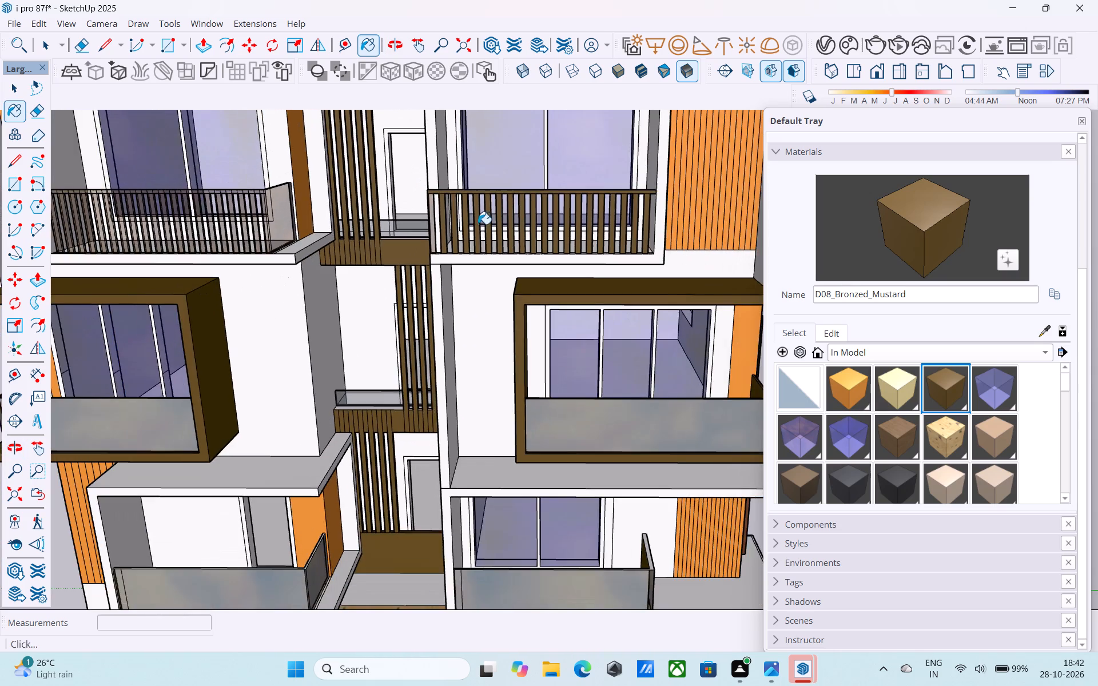
middle_click_drag(491, 224, 532, 213)
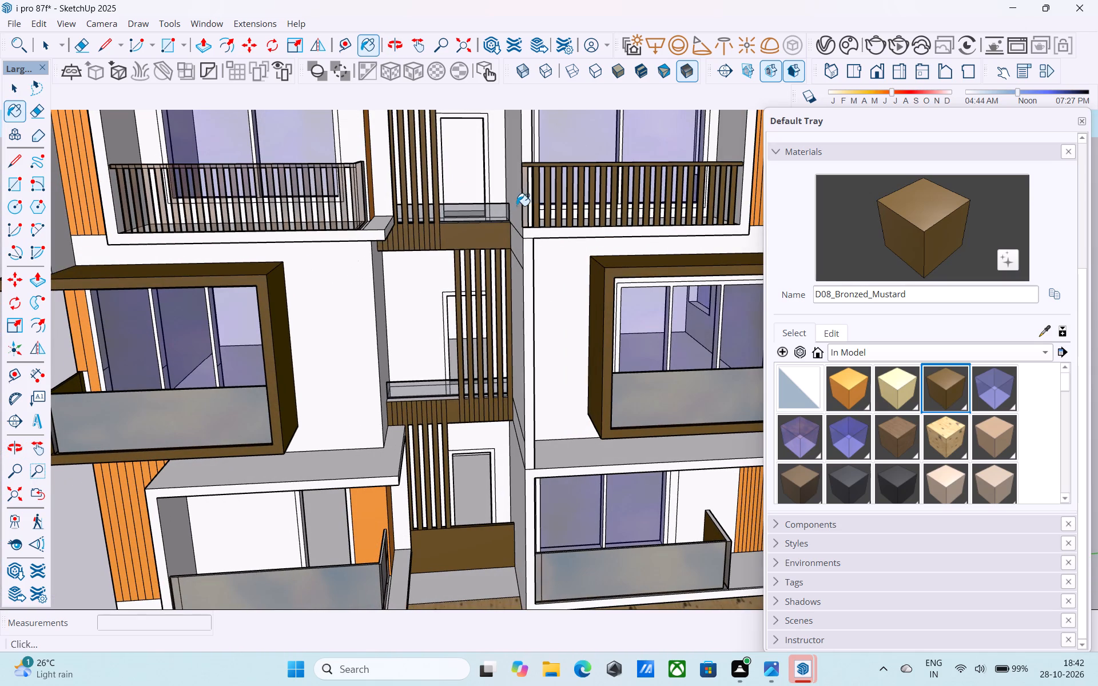
scroll(486, 253, "down", 5)
middle_click(478, 228)
scroll(475, 225, "up", 4)
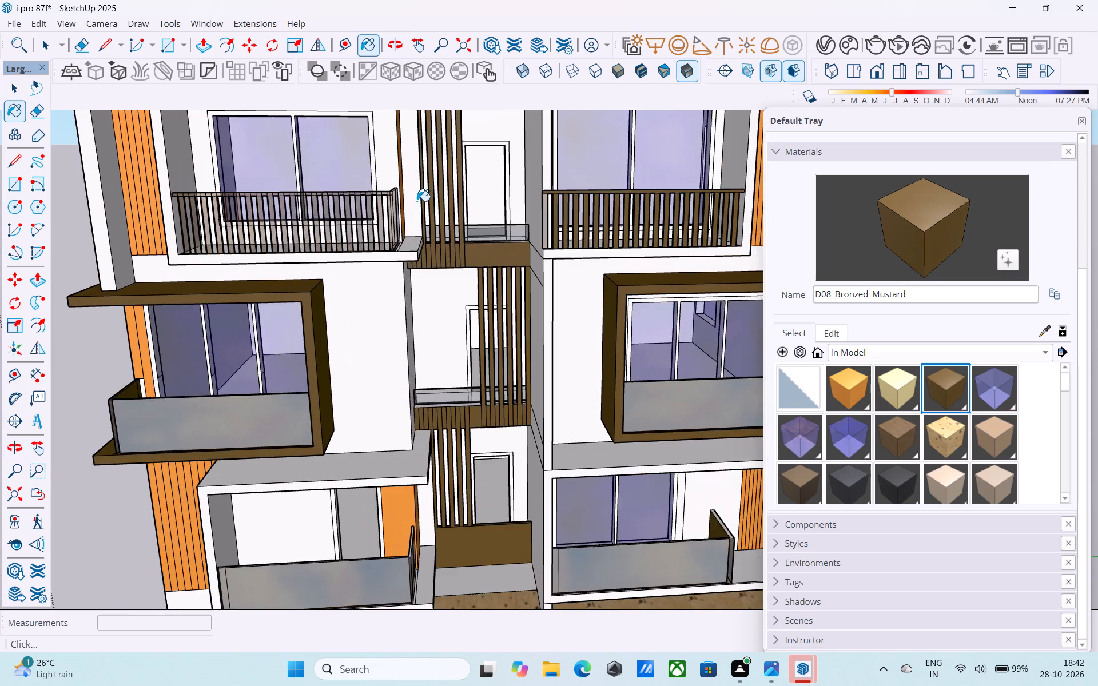
scroll(360, 186, "up", 14)
scroll(384, 208, "down", 10)
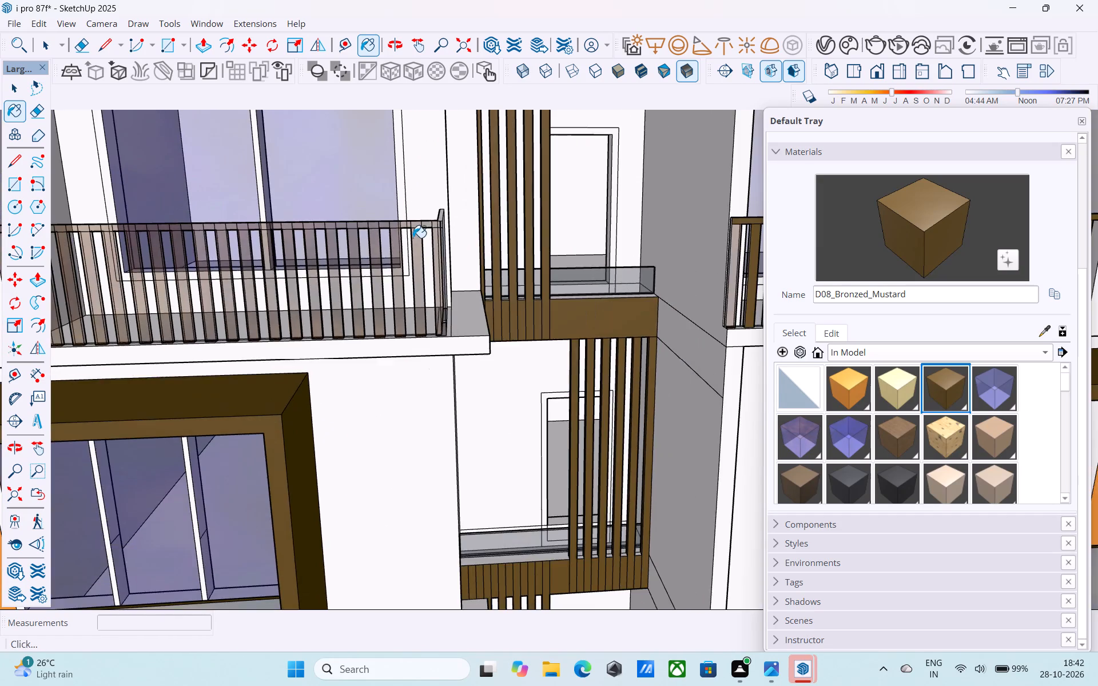
scroll(429, 234, "down", 4)
middle_click_drag(429, 234, 416, 225)
middle_click_drag(437, 228, 464, 231)
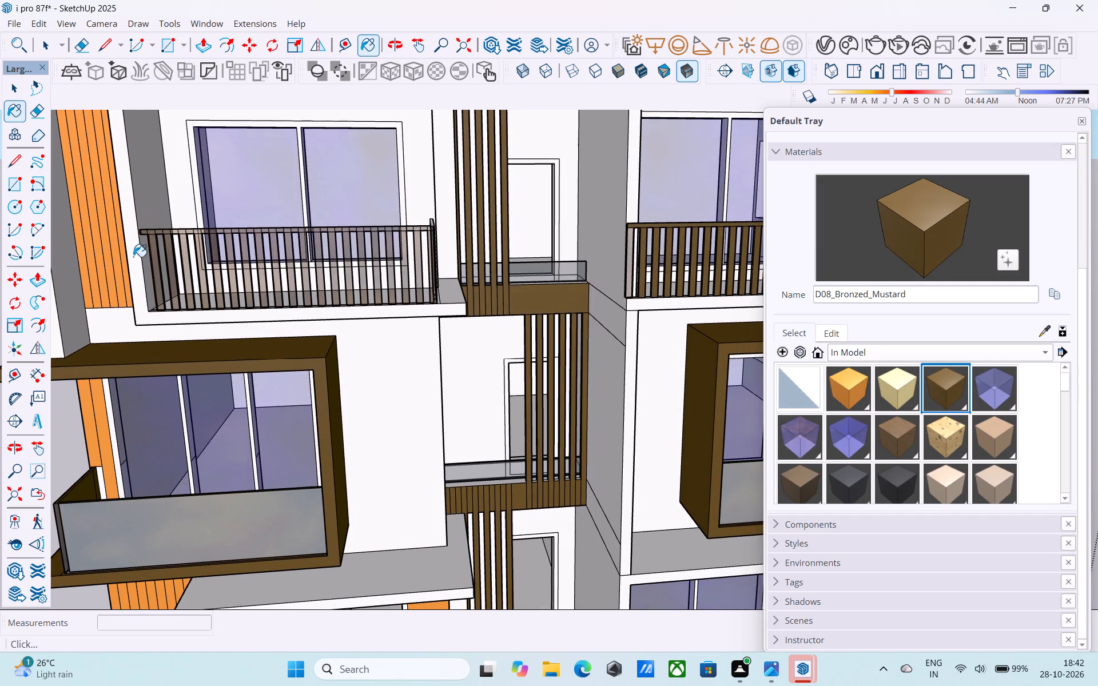
Erase the first vertical divider lines across the unpainted balcony railing's top rail, starting at its orange slatted wall end.
scroll(126, 243, "up", 8)
scroll(170, 263, "up", 4)
key("e")
scroll(188, 211, "up", 5)
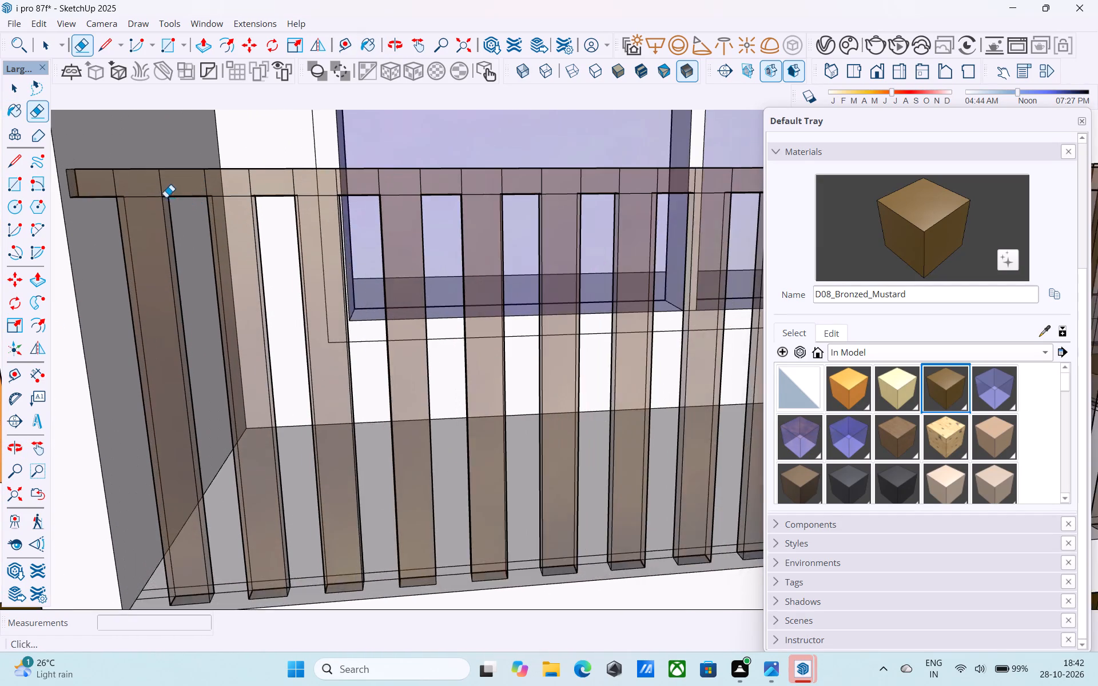
scroll(166, 197, "up", 2)
left_click_drag(161, 181, 154, 178)
left_click_drag(86, 190, 106, 178)
left_click_drag(241, 182, 235, 182)
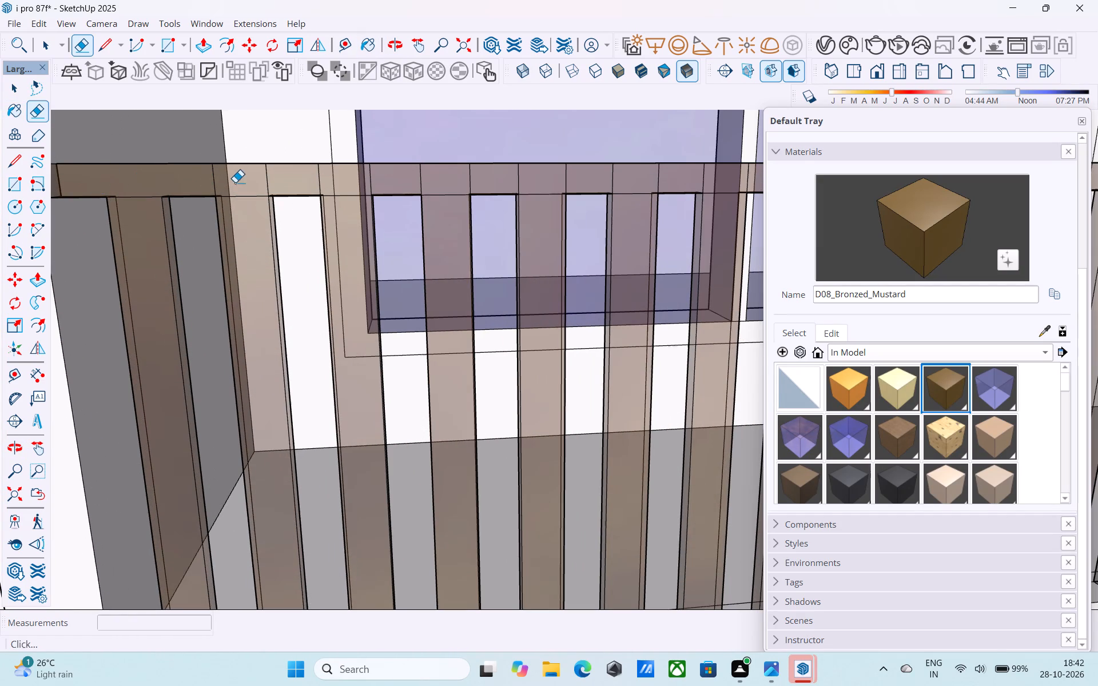
left_click_drag(235, 182, 189, 182)
left_click_drag(260, 192, 272, 188)
left_click_drag(304, 180, 365, 176)
left_click_drag(371, 176, 392, 176)
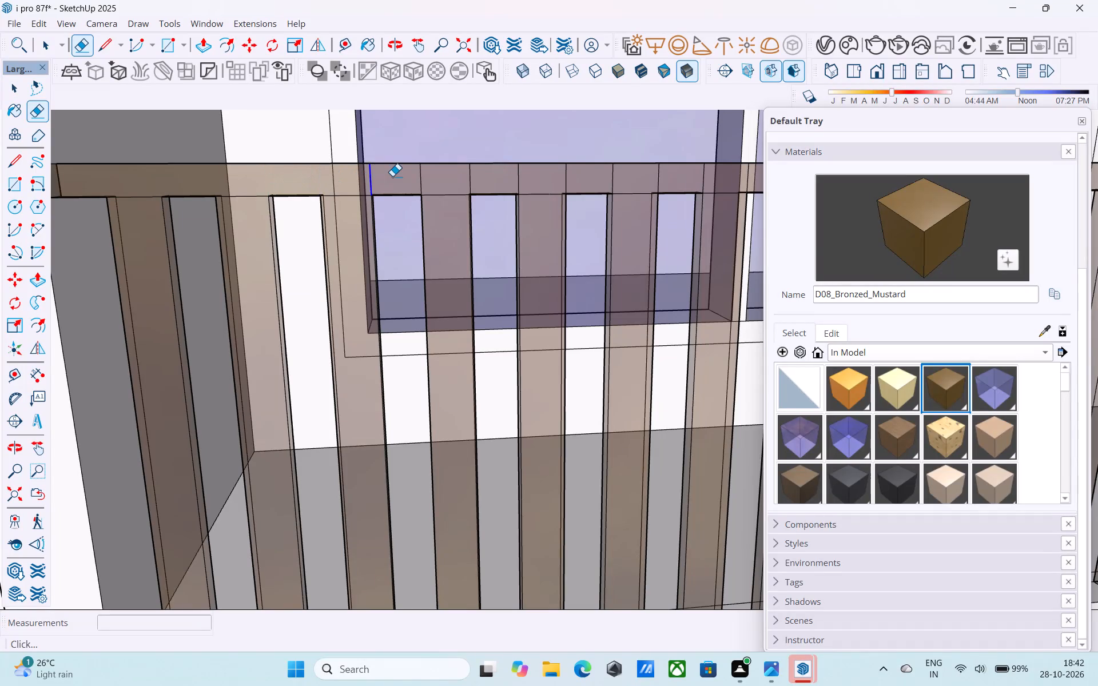
left_click_drag(392, 176, 399, 176)
left_click_drag(408, 177, 447, 177)
left_click_drag(448, 177, 491, 179)
Continue erasing the divider lines on the same top rail, in front of the balcony window's nearest edge.
scroll(286, 222, "down", 5)
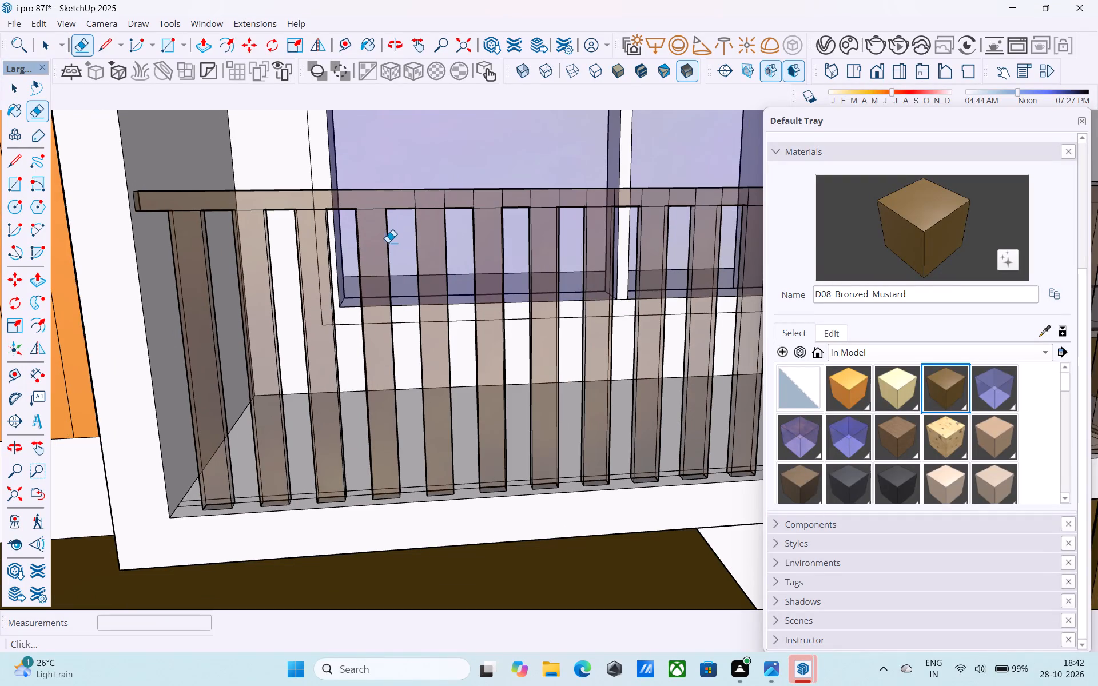
scroll(244, 231, "down", 5)
middle_click_drag(249, 232, 219, 220)
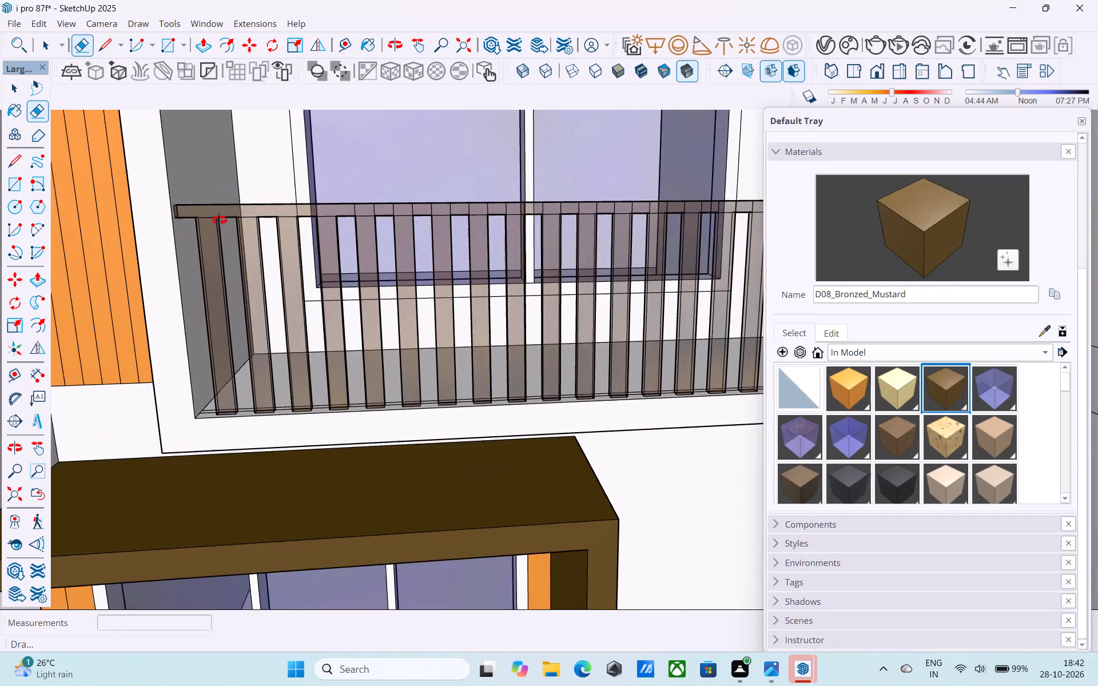
middle_click_drag(219, 220, 196, 220)
scroll(375, 218, "up", 7)
scroll(329, 178, "up", 3)
left_click(294, 181)
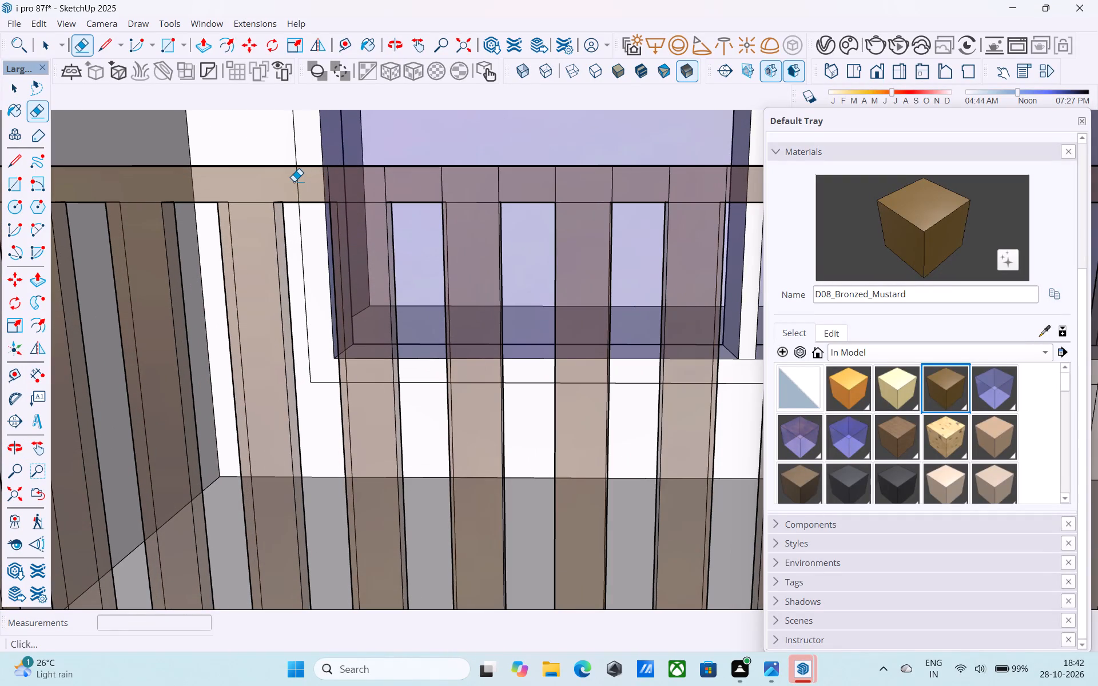
left_click(296, 182)
left_click_drag(283, 179, 344, 186)
left_click_drag(348, 186, 396, 189)
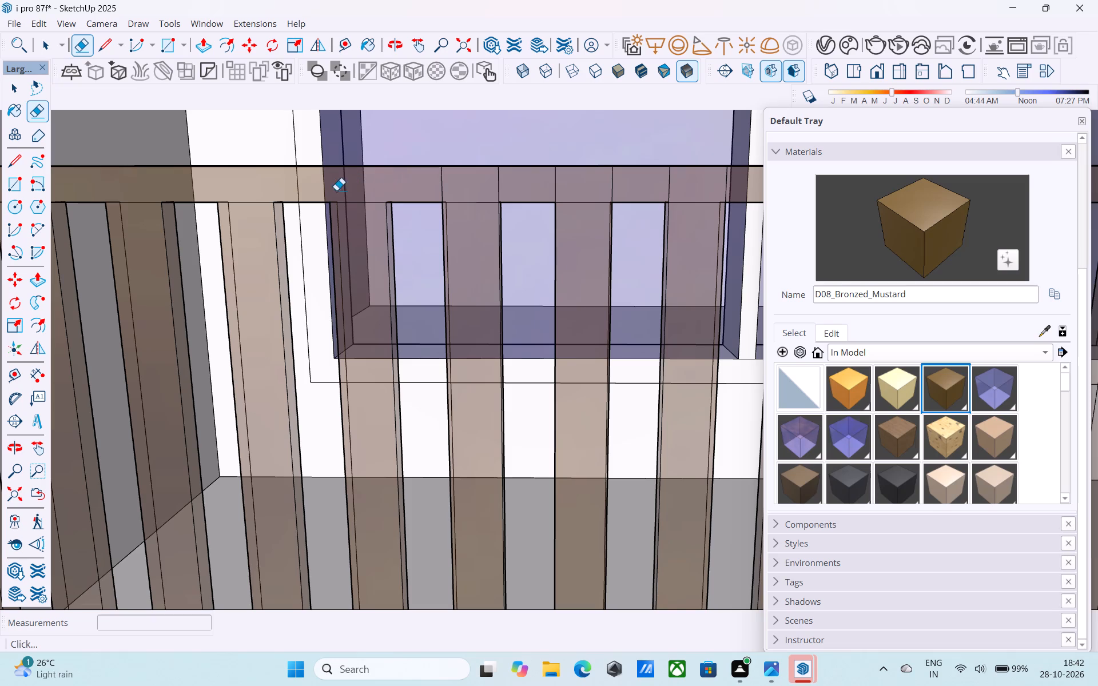
left_click_drag(325, 189, 271, 192)
Erase the next group of divider lines along the top rail, working towards the railing's translucent side panel.
middle_click_drag(323, 194, 272, 203)
scroll(353, 196, "down", 3)
middle_click_drag(427, 197, 261, 194)
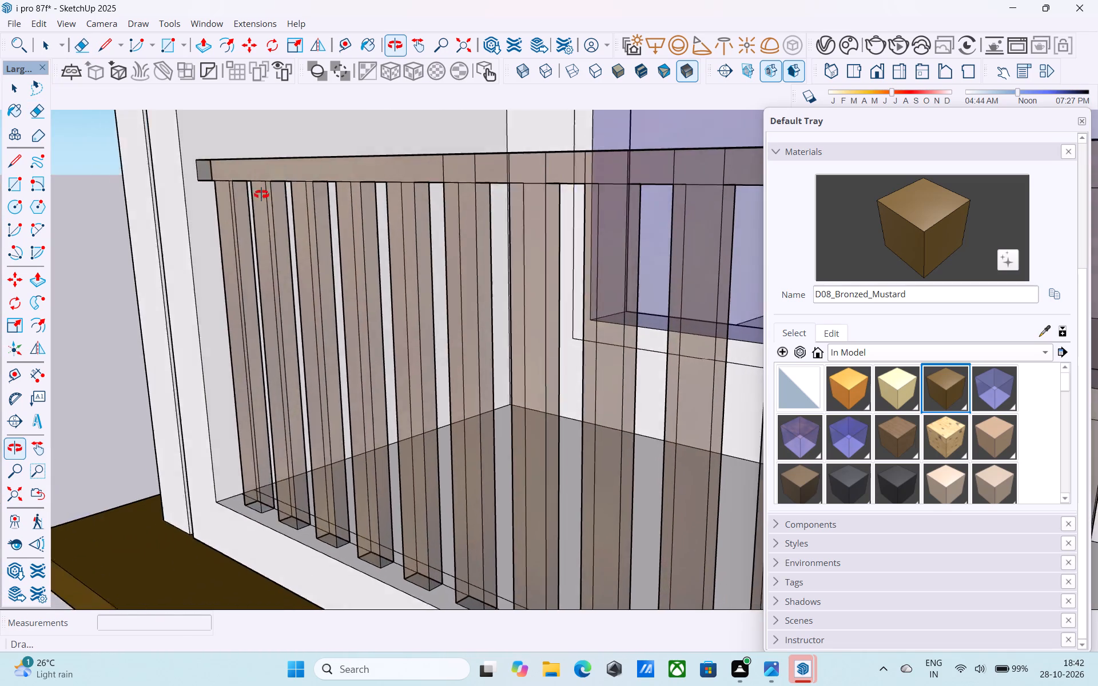
middle_click_drag(261, 194, 228, 198)
left_click_drag(506, 170, 500, 171)
left_click_drag(497, 171, 460, 170)
left_click_drag(460, 169, 443, 169)
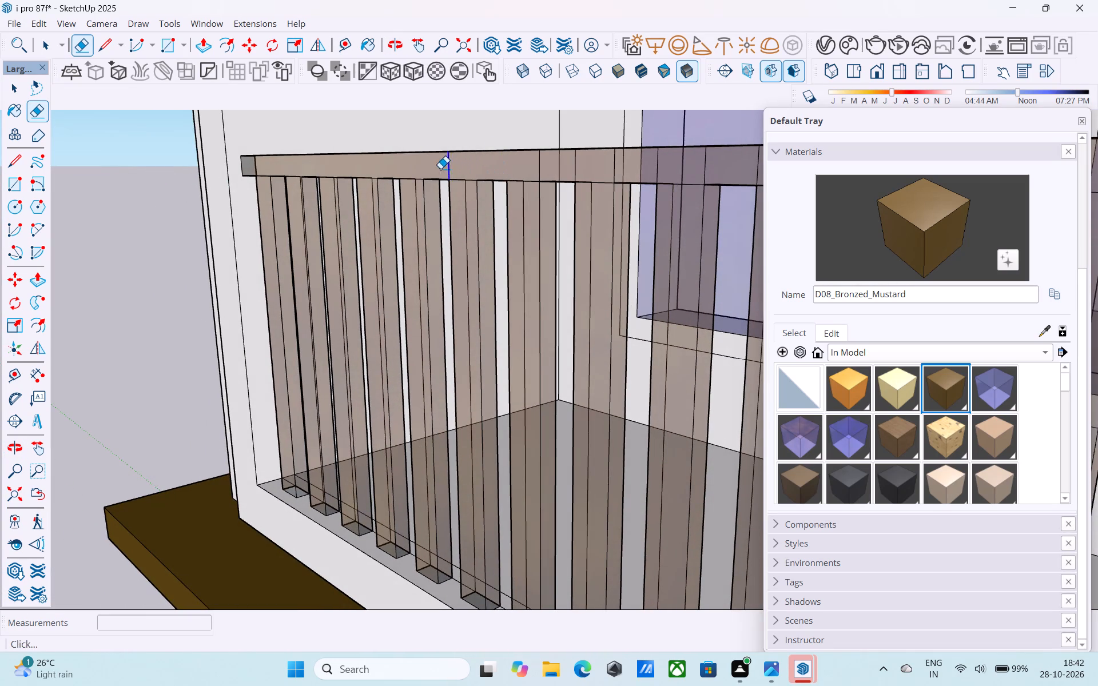
scroll(293, 177, "down", 4)
left_click_drag(484, 170, 472, 166)
scroll(462, 172, "up", 4)
left_click(460, 172)
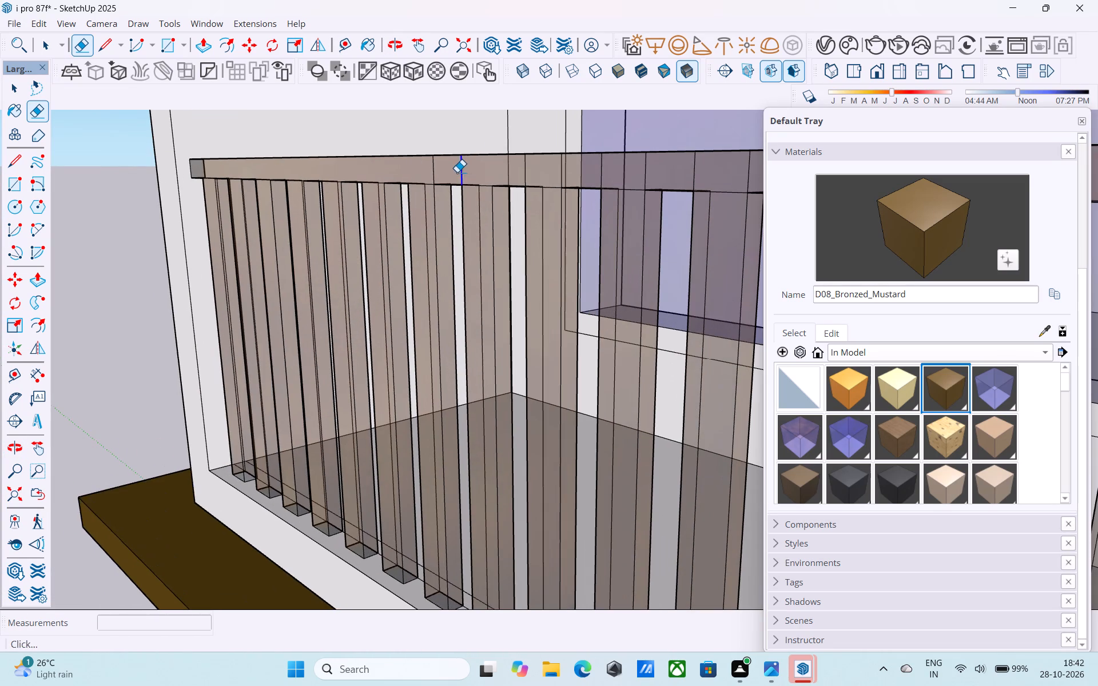
left_click_drag(446, 172, 431, 174)
Erase the divider lines along the middle stretch of the same railing's top rail.
scroll(251, 219, "down", 10)
middle_click_drag(345, 233, 257, 226)
scroll(288, 219, "up", 8)
left_click_drag(480, 157, 455, 155)
left_click_drag(455, 155, 426, 156)
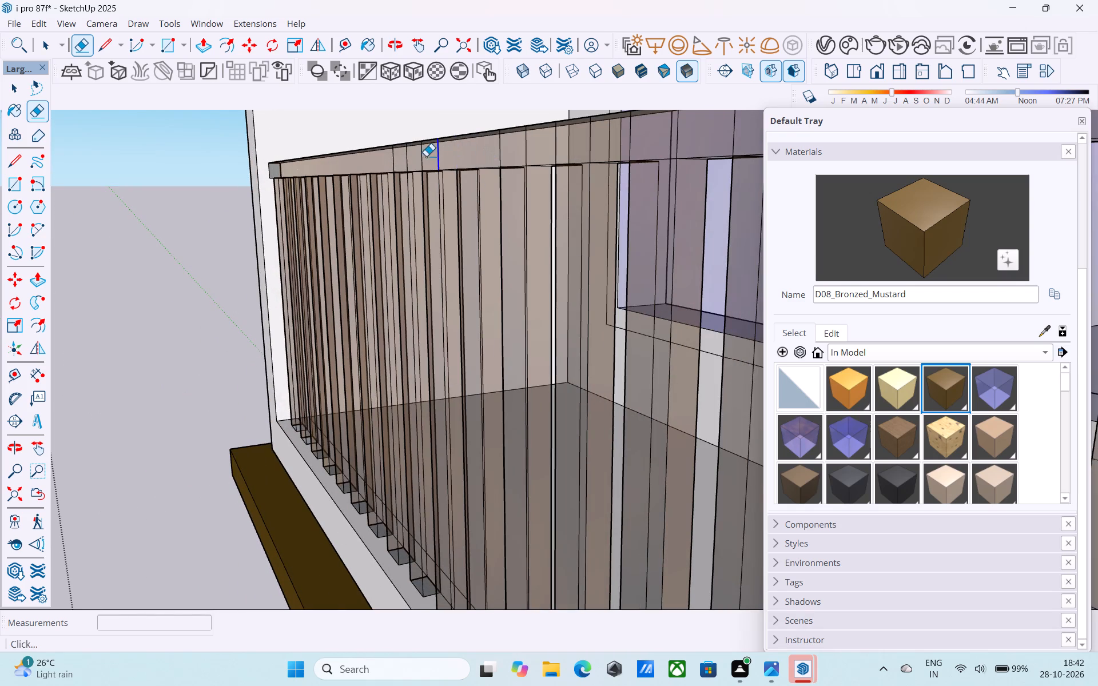
left_click_drag(426, 156, 389, 162)
scroll(303, 161, "down", 8)
middle_click_drag(307, 194, 289, 225)
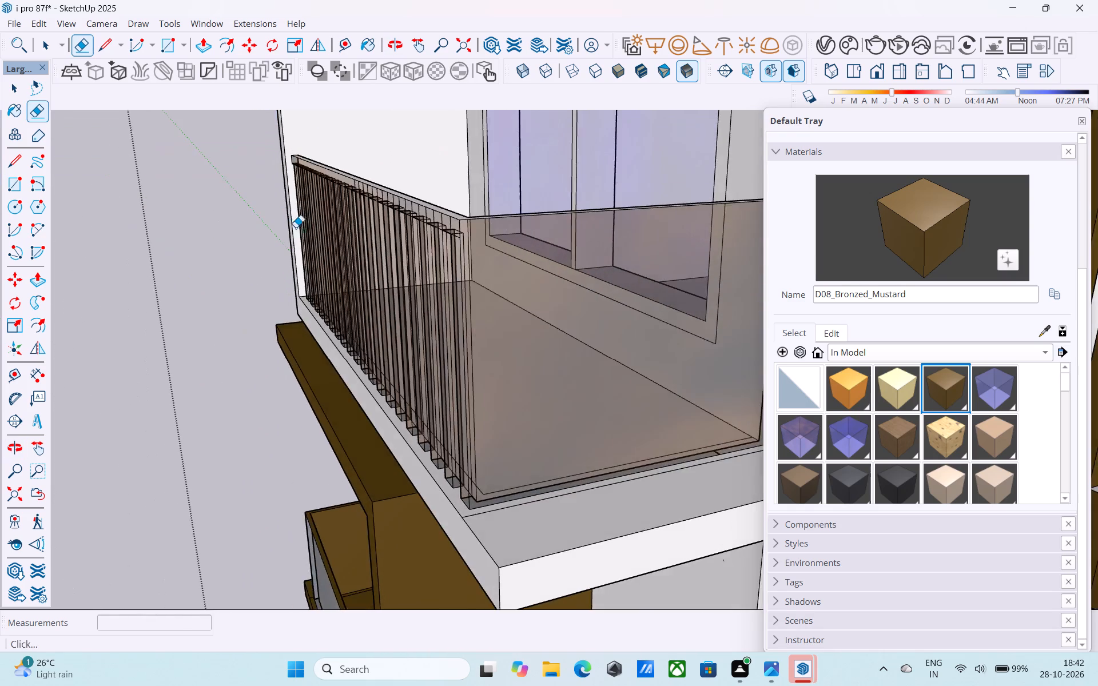
scroll(331, 231, "up", 5)
scroll(460, 188, "up", 3)
left_click_drag(453, 153, 383, 139)
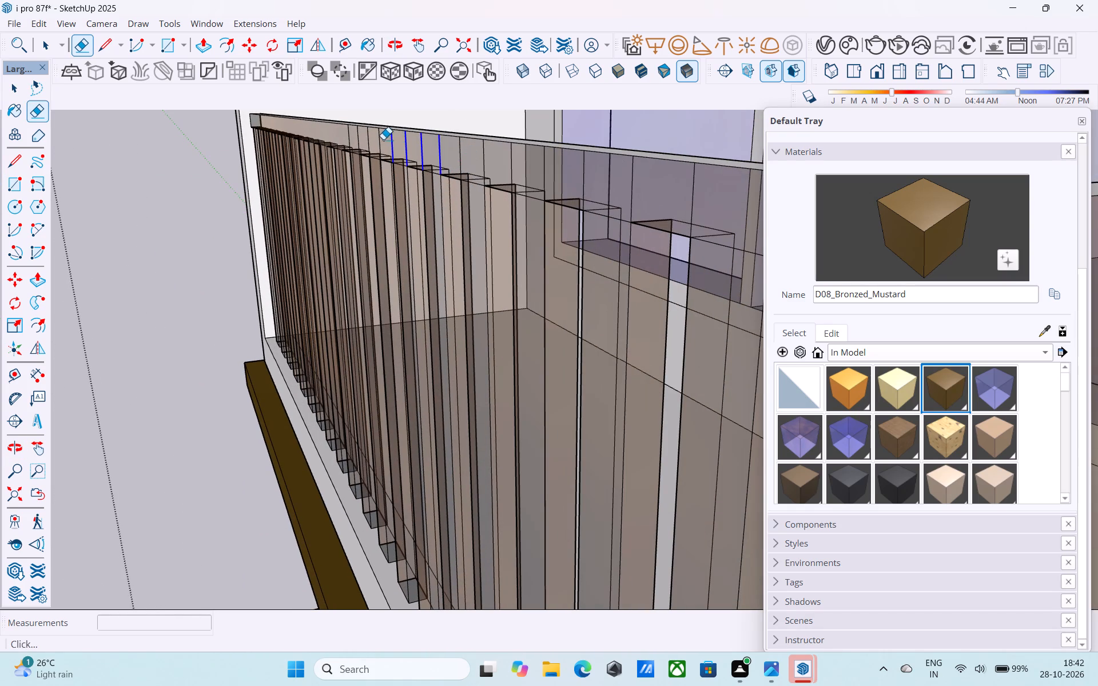
left_click_drag(383, 139, 343, 135)
Erase the remaining divider lines on the top rail, up to the corner with the translucent side panel.
scroll(336, 137, "down", 5)
scroll(434, 174, "up", 4)
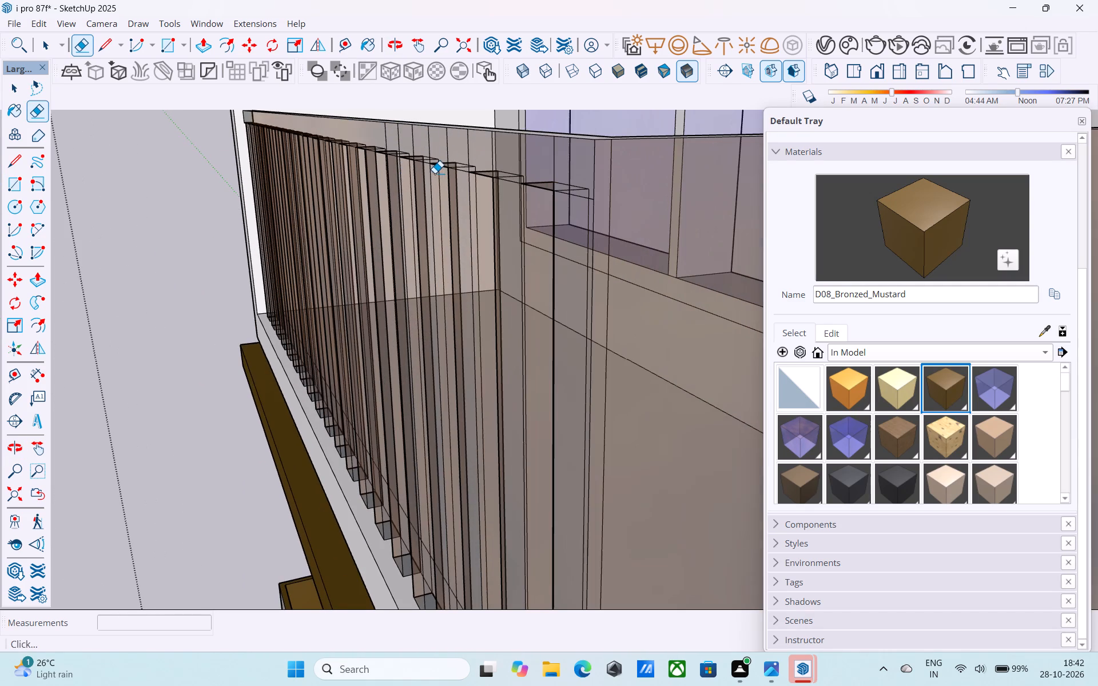
left_click_drag(443, 148, 375, 137)
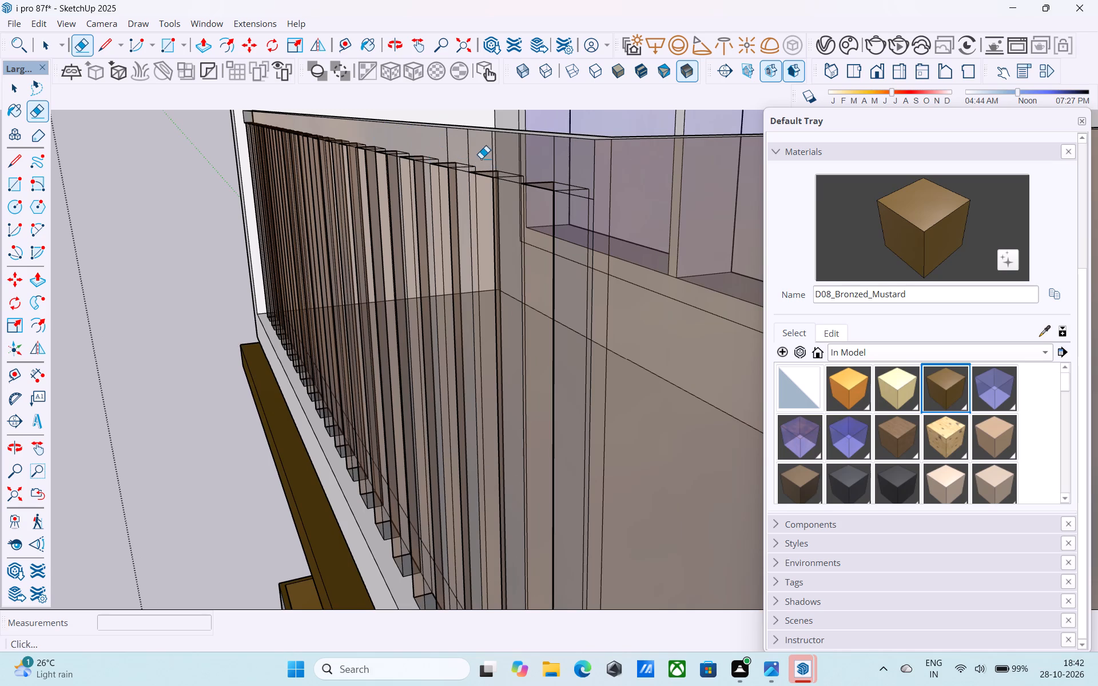
left_click_drag(478, 157, 425, 149)
scroll(397, 149, "down", 4)
middle_click_drag(425, 176, 584, 197)
scroll(584, 197, "up", 4)
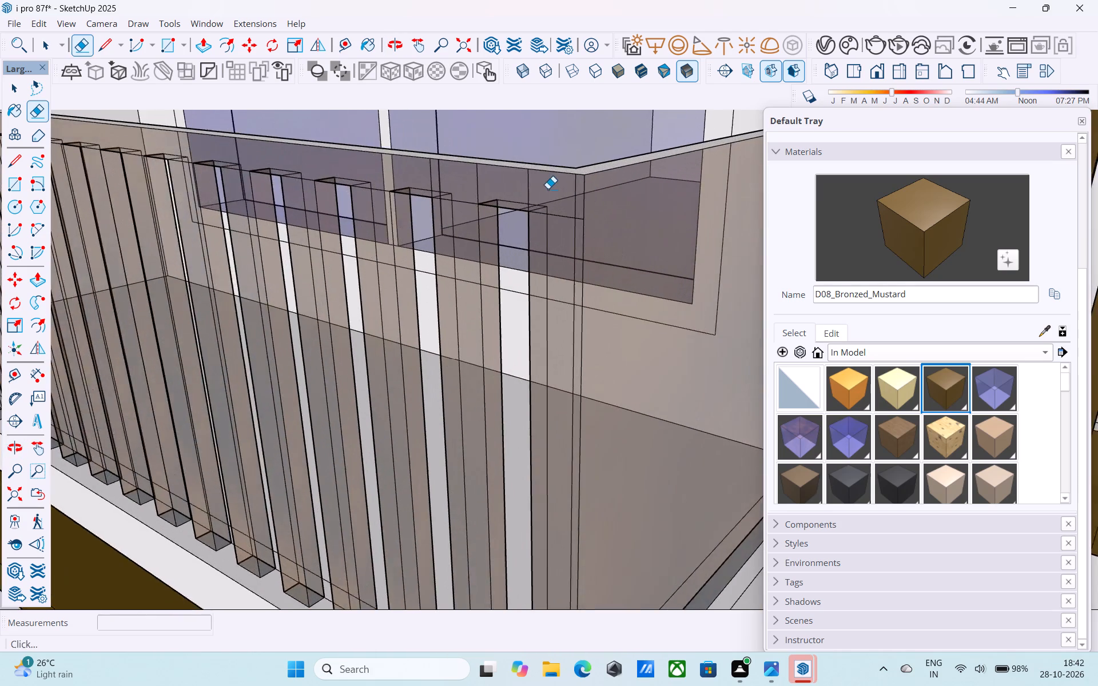
scroll(548, 189, "up", 3)
left_click_drag(528, 186, 382, 167)
Paint the front face of the cleaned-up top rail with D08_Bronzed_Mustard.
scroll(436, 206, "down", 4)
middle_click_drag(504, 246, 616, 219)
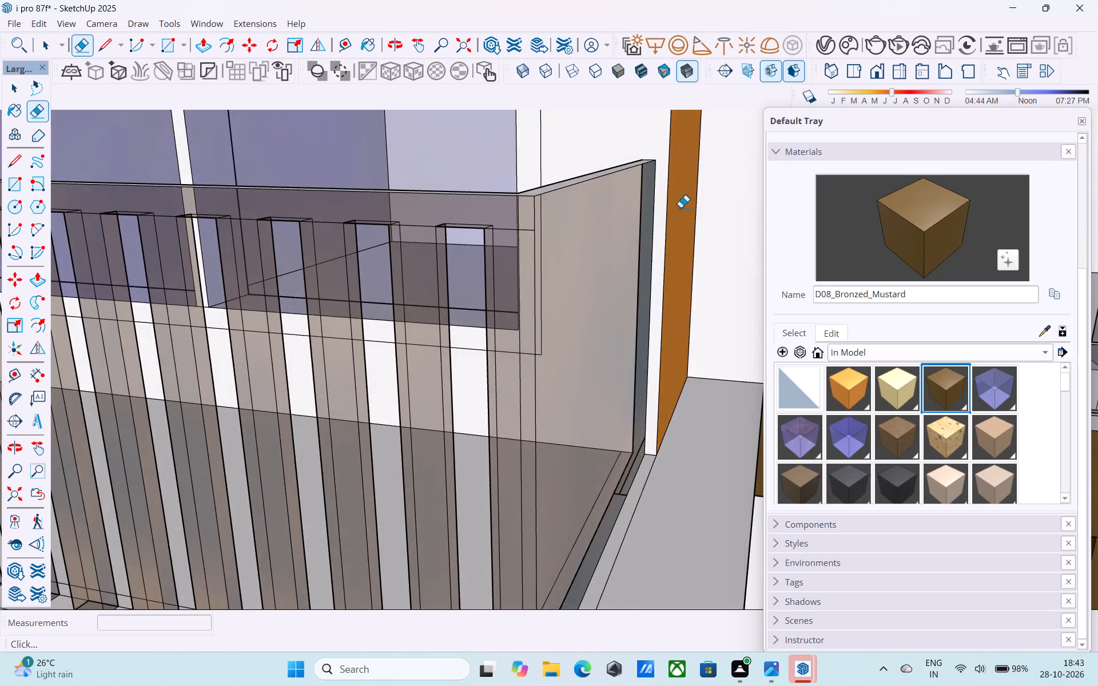
scroll(694, 206, "down", 13)
middle_click_drag(707, 217, 530, 207)
scroll(588, 221, "up", 8)
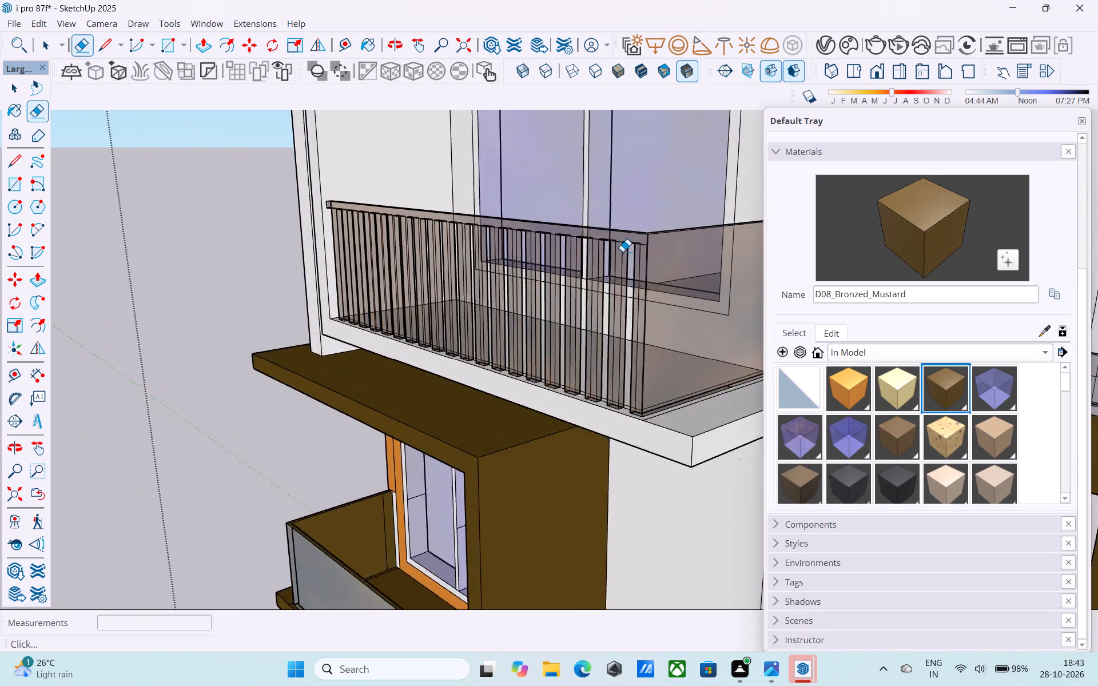
scroll(622, 252, "up", 3)
middle_click_drag(618, 248, 757, 251)
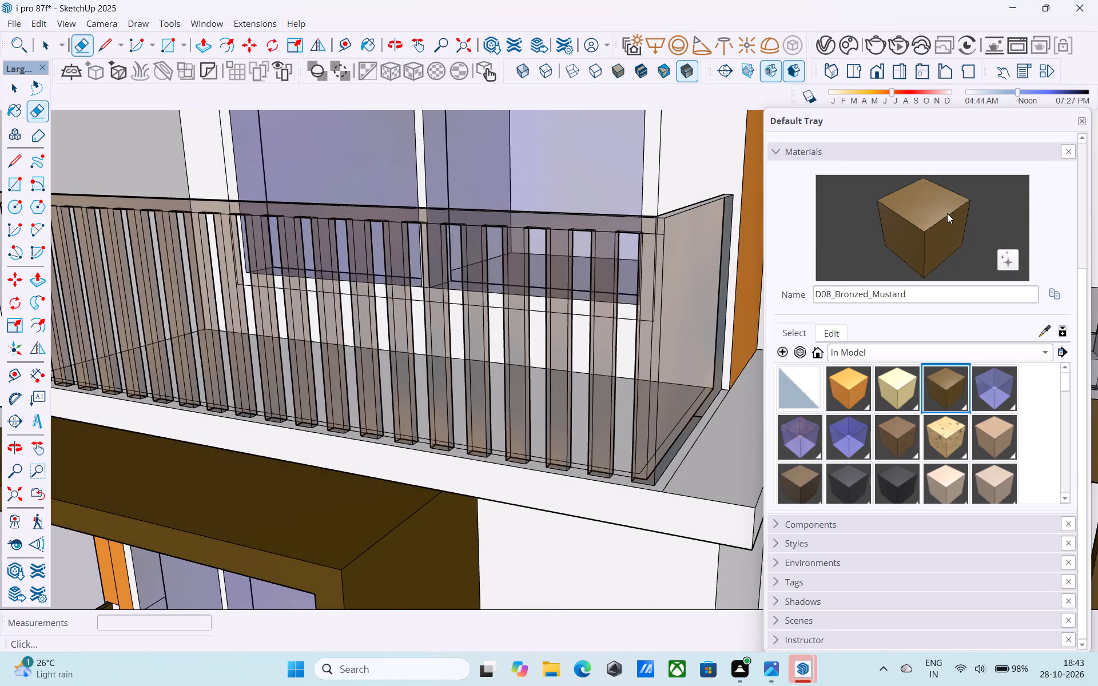
left_click(943, 210)
scroll(855, 228, "up", 1)
middle_click_drag(847, 228, 689, 230)
scroll(624, 234, "up", 2)
left_click(609, 224)
Paint the first six front balusters nearest the translucent side panel with D08_Bronzed_Mustard.
scroll(604, 234, "up", 2)
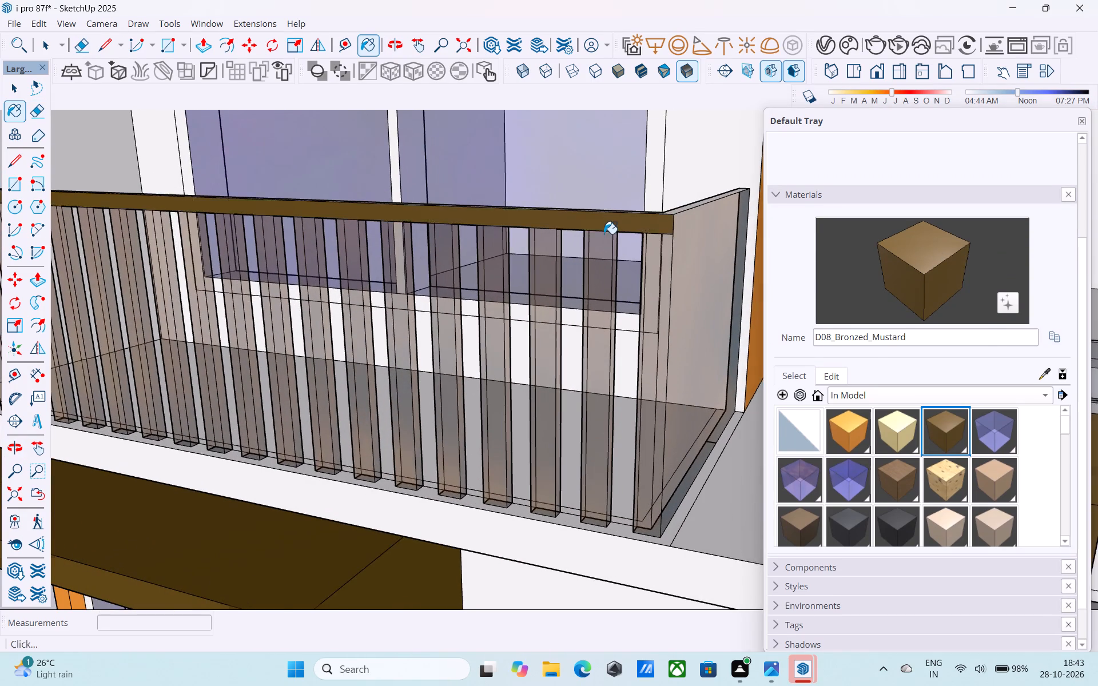
scroll(604, 234, "up", 2)
left_click(602, 237)
left_click(513, 246)
scroll(562, 246, "down", 5)
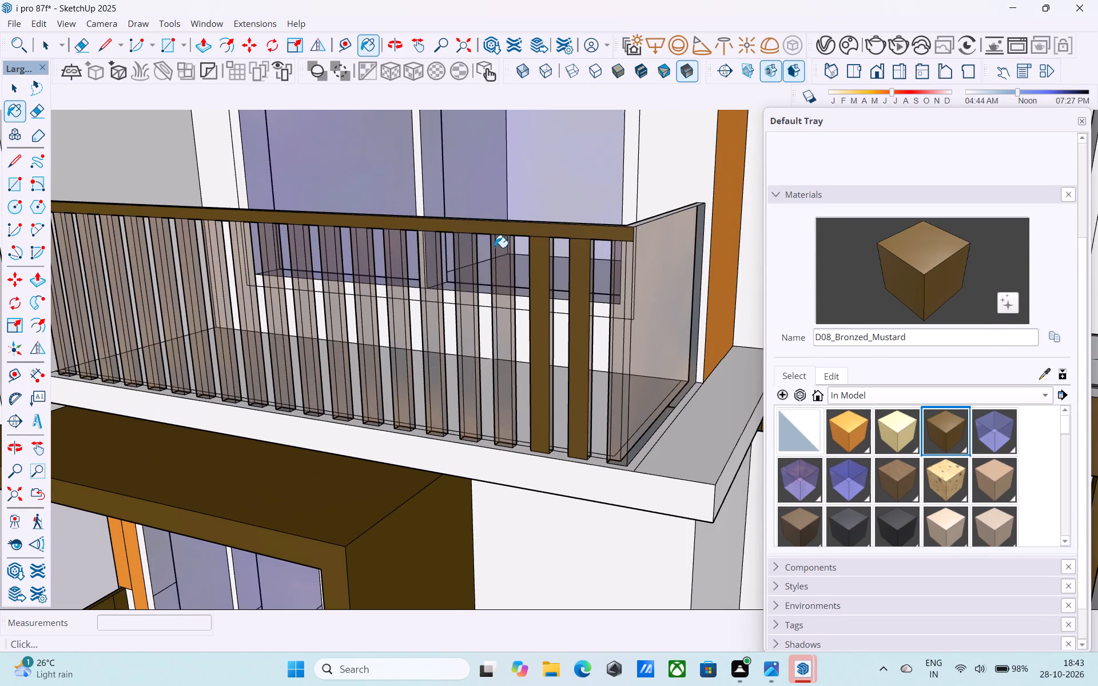
left_click(505, 253)
scroll(548, 251, "down", 4)
scroll(366, 280, "down", 1)
middle_click_drag(298, 279, 447, 255)
scroll(491, 253, "up", 4)
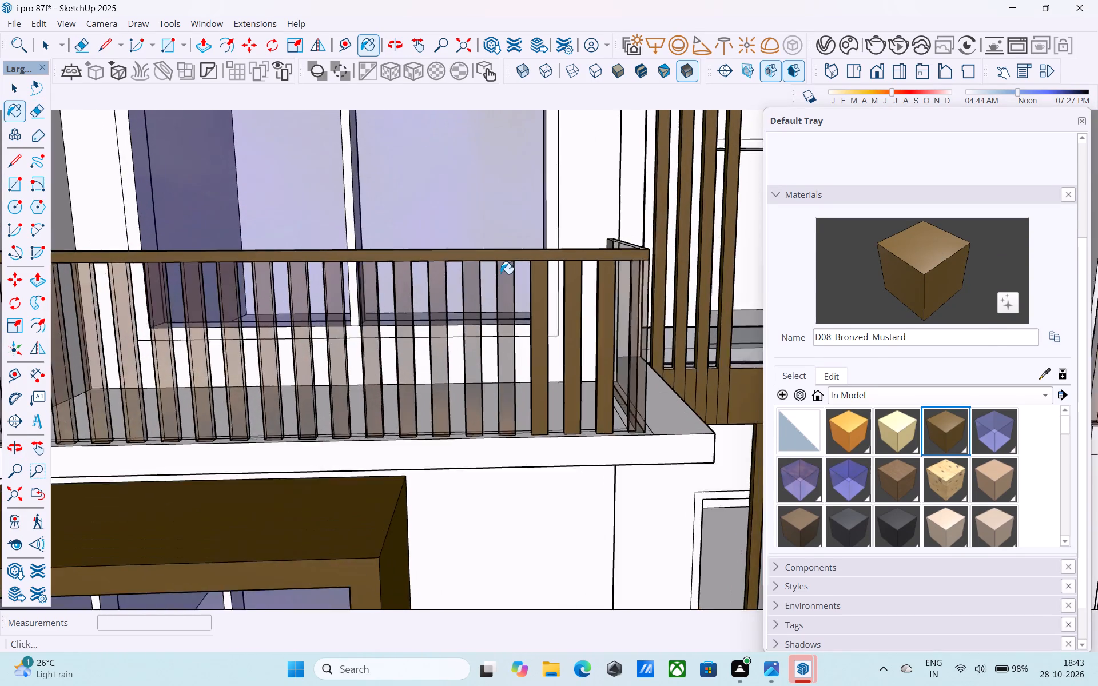
scroll(500, 274, "up", 2)
left_click(498, 275)
left_click(466, 270)
left_click(428, 279)
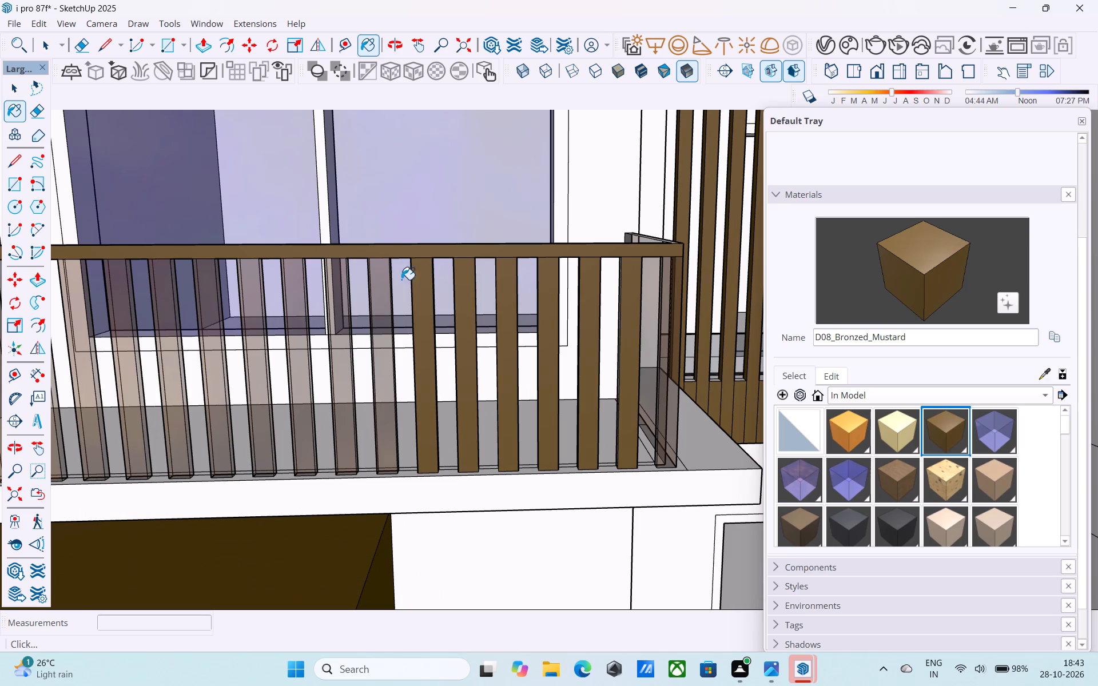
Paint the next eight front balusters of the same railing with D08_Bronzed_Mustard.
left_click(385, 279)
left_click(336, 296)
left_click(294, 299)
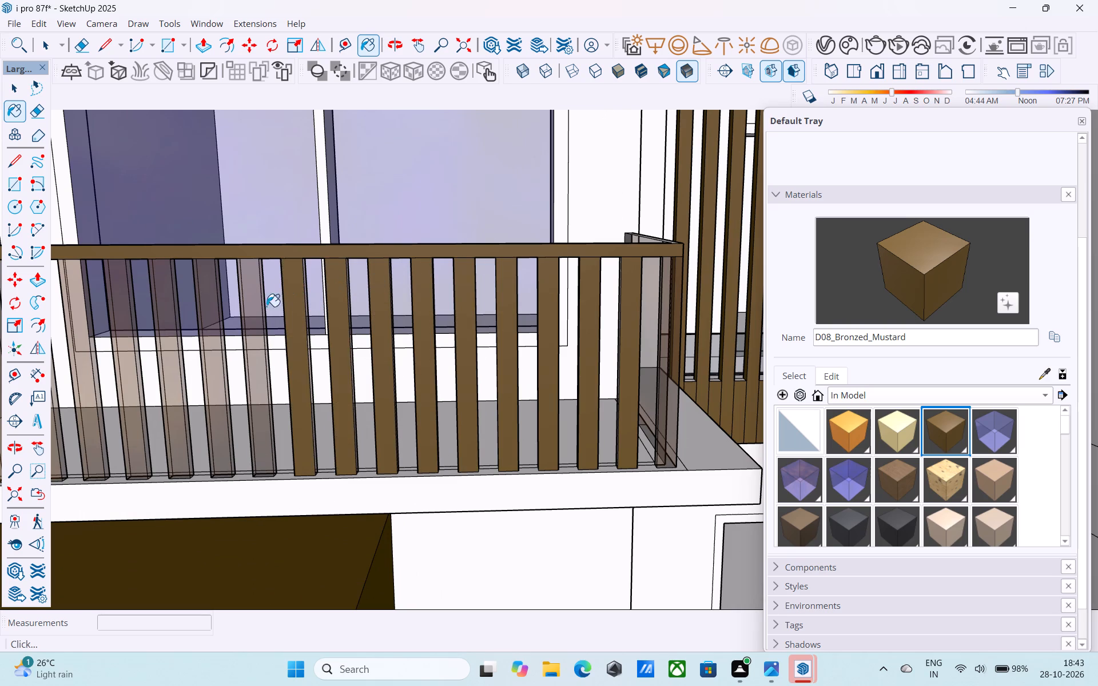
left_click(252, 307)
left_click(205, 300)
scroll(547, 264, "down", 6)
scroll(333, 321, "up", 6)
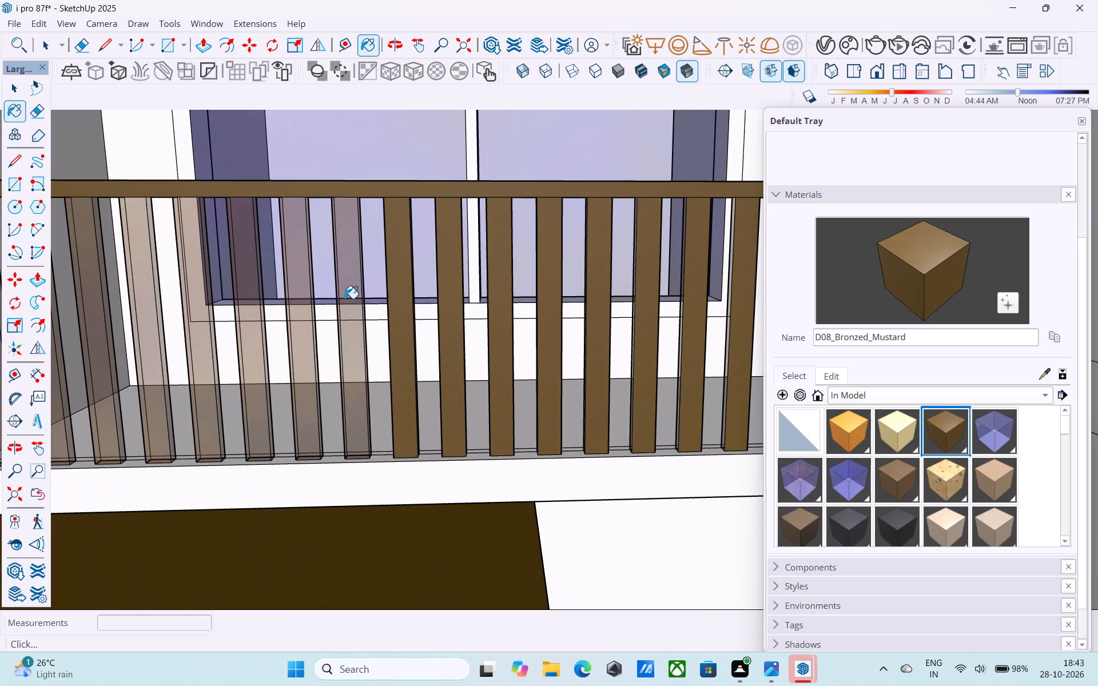
left_click(345, 297)
left_click(304, 286)
left_click(253, 287)
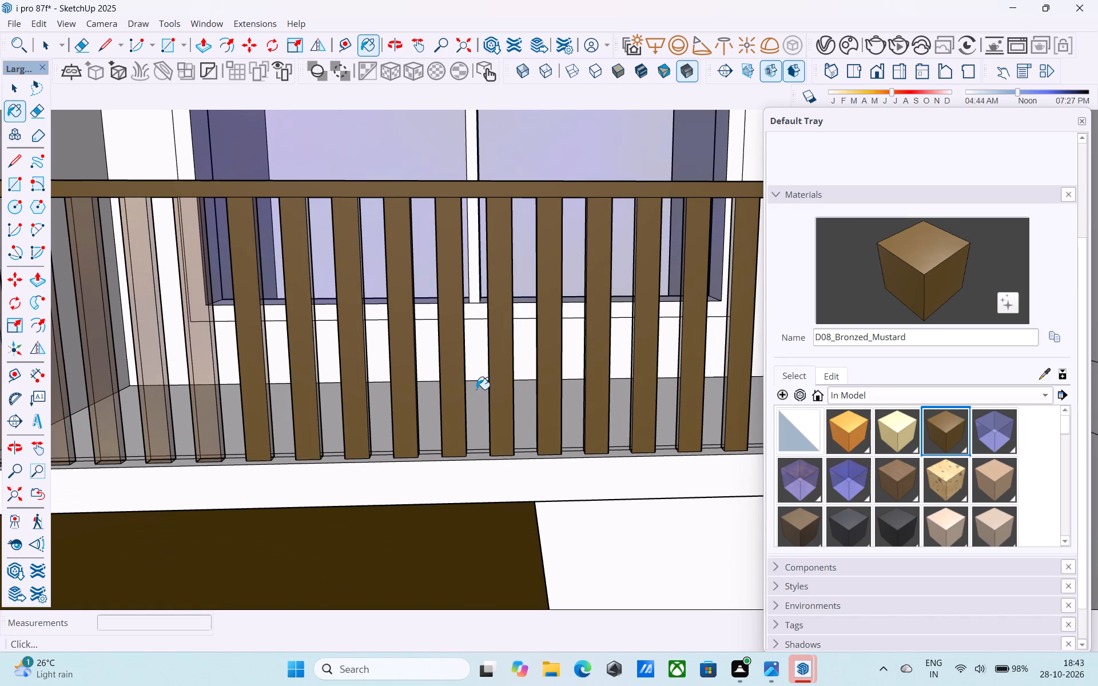
Paint the last five front balusters, at the orange slatted wall end of the railing, with D08_Bronzed_Mustard.
scroll(451, 379, "down", 5)
scroll(185, 338, "up", 4)
left_click(153, 323)
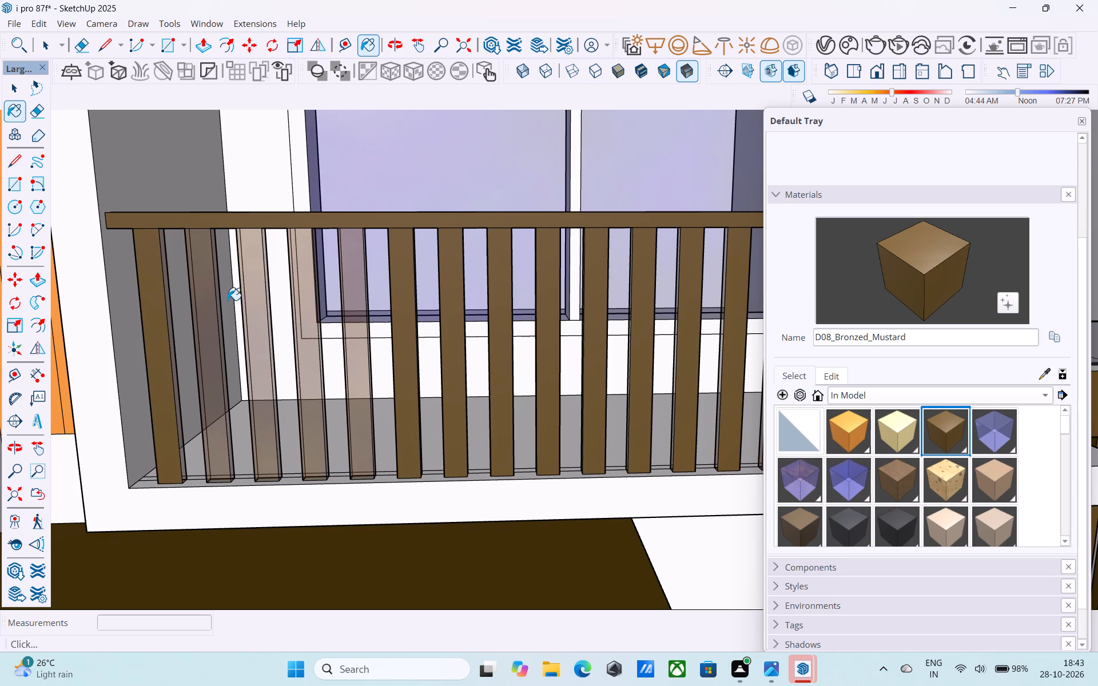
left_click(207, 293)
left_click(247, 294)
left_click(298, 288)
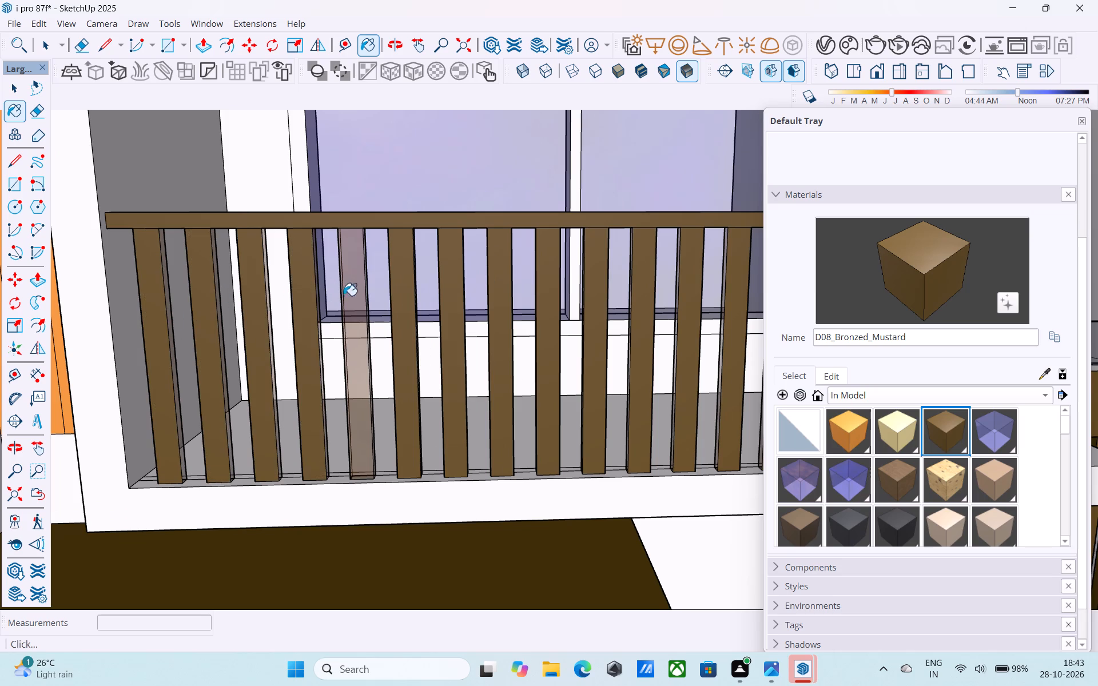
left_click(353, 251)
Examine the painted railing from the side and against the matching railing and the rest of the facade.
scroll(252, 336, "down", 10)
middle_click_drag(496, 316, 230, 369)
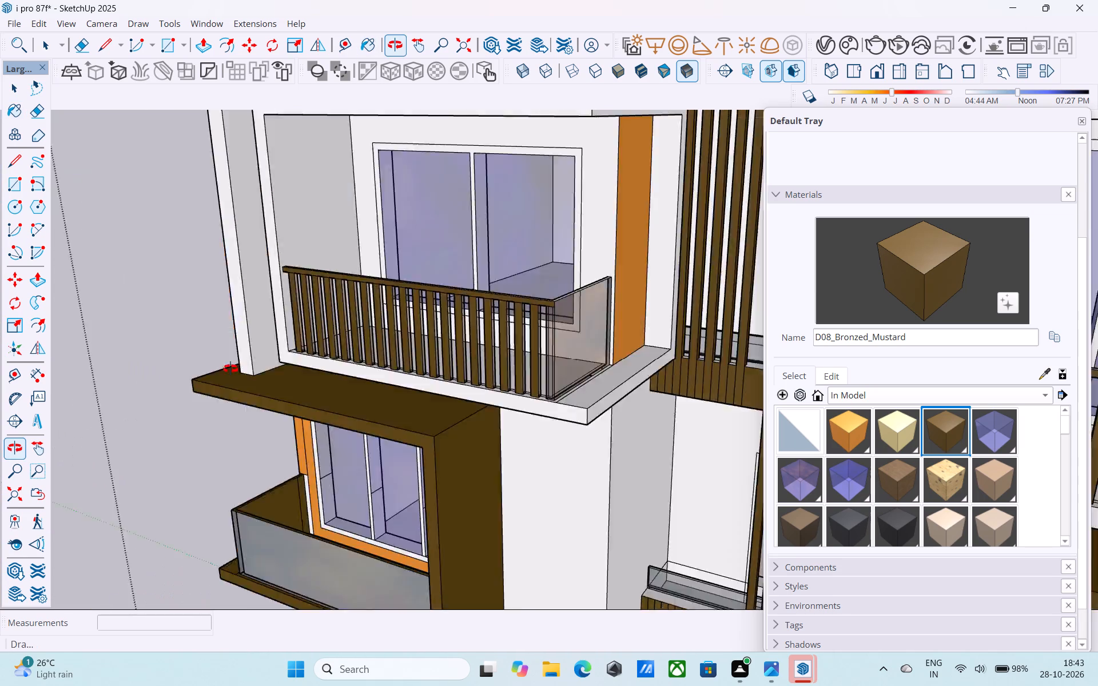
middle_click_drag(230, 369, 74, 385)
scroll(54, 386, "down", 4)
middle_click_drag(311, 387, 645, 312)
scroll(645, 312, "down", 10)
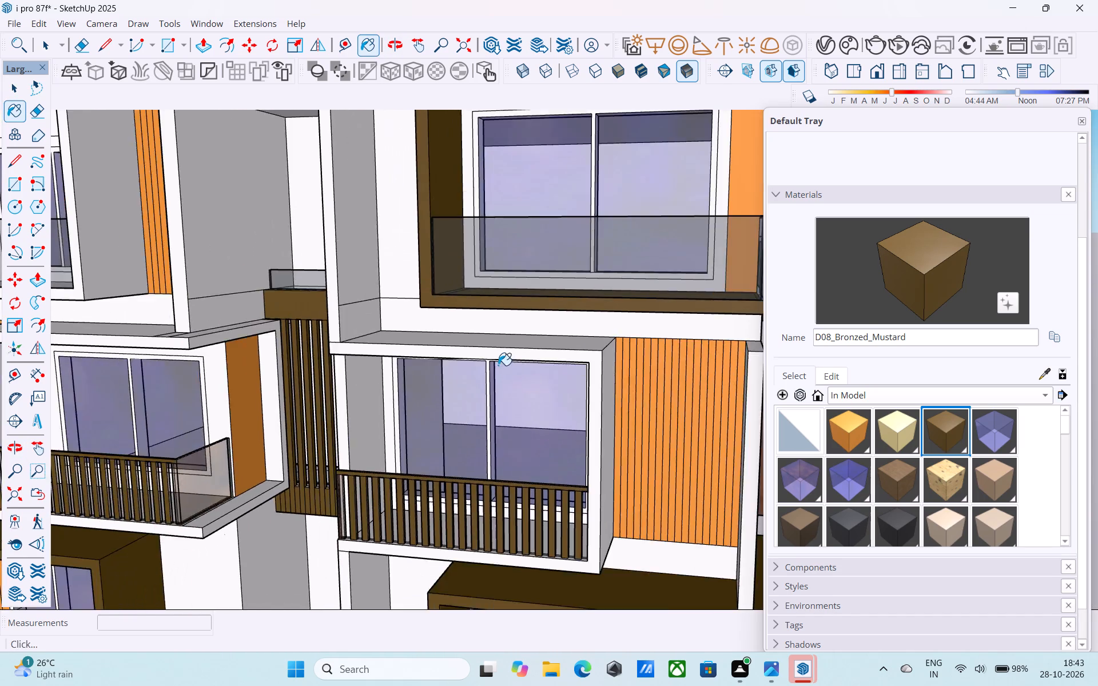
scroll(498, 365, "down", 7)
middle_click_drag(522, 501, 617, 468)
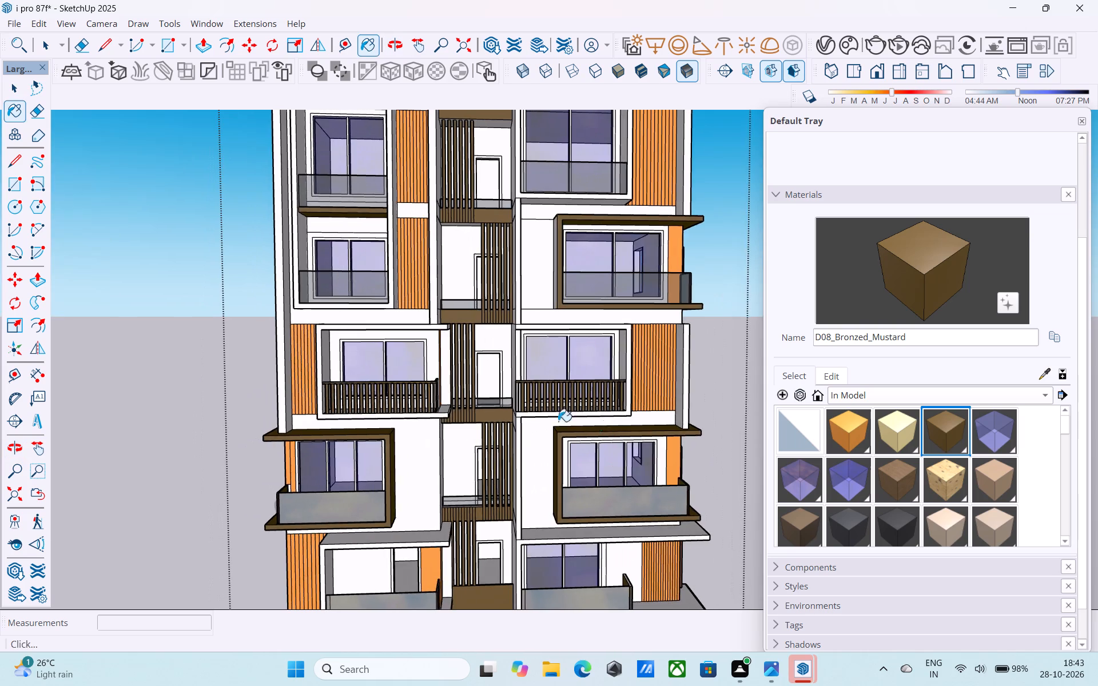
scroll(424, 414, "down", 5)
middle_click_drag(385, 409, 362, 401)
Paint the window frame behind the matching brown railing across the central slat screen with D08_Bronzed_Mustard.
scroll(449, 398, "up", 5)
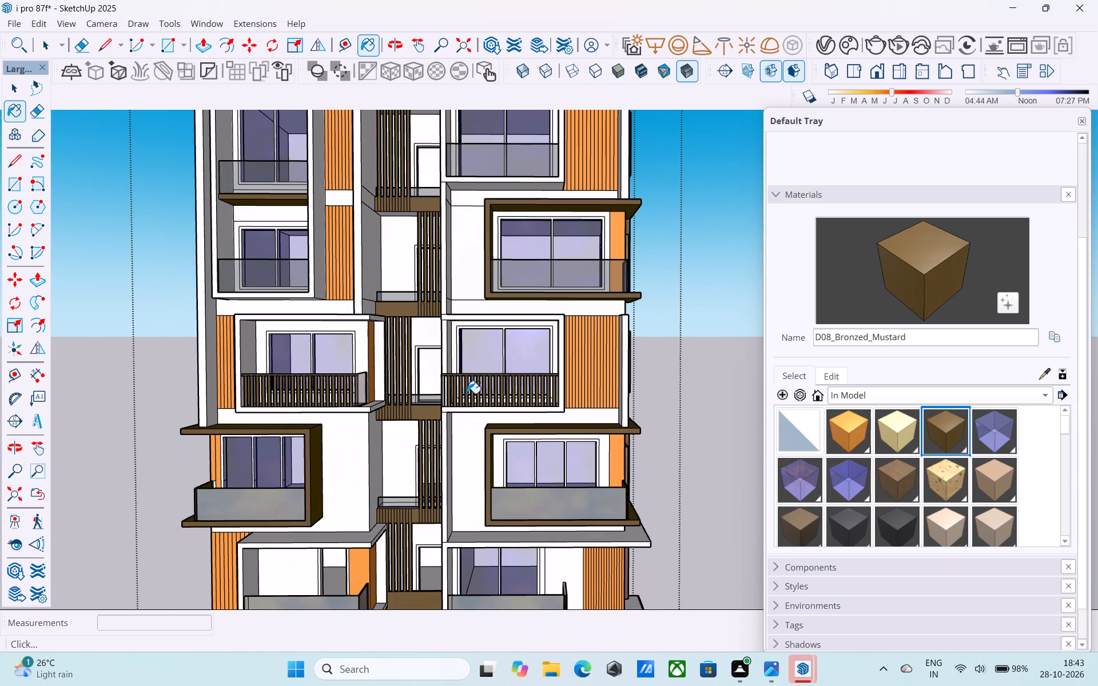
scroll(516, 324, "up", 10)
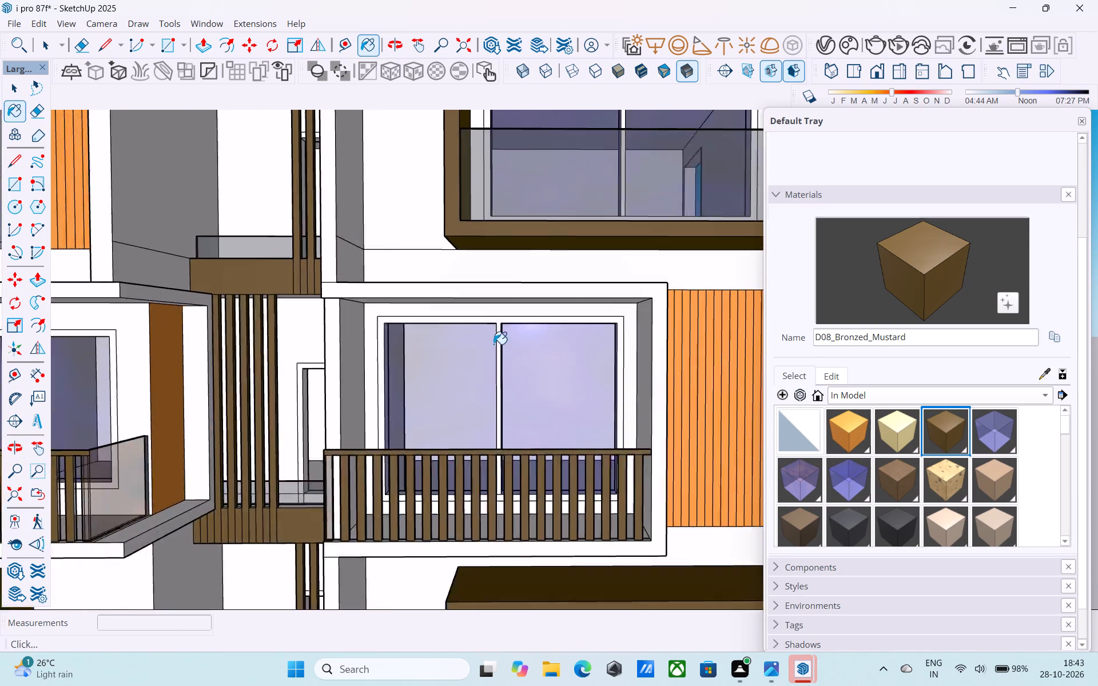
scroll(494, 344, "up", 8)
left_click(499, 328)
scroll(499, 328, "down", 16)
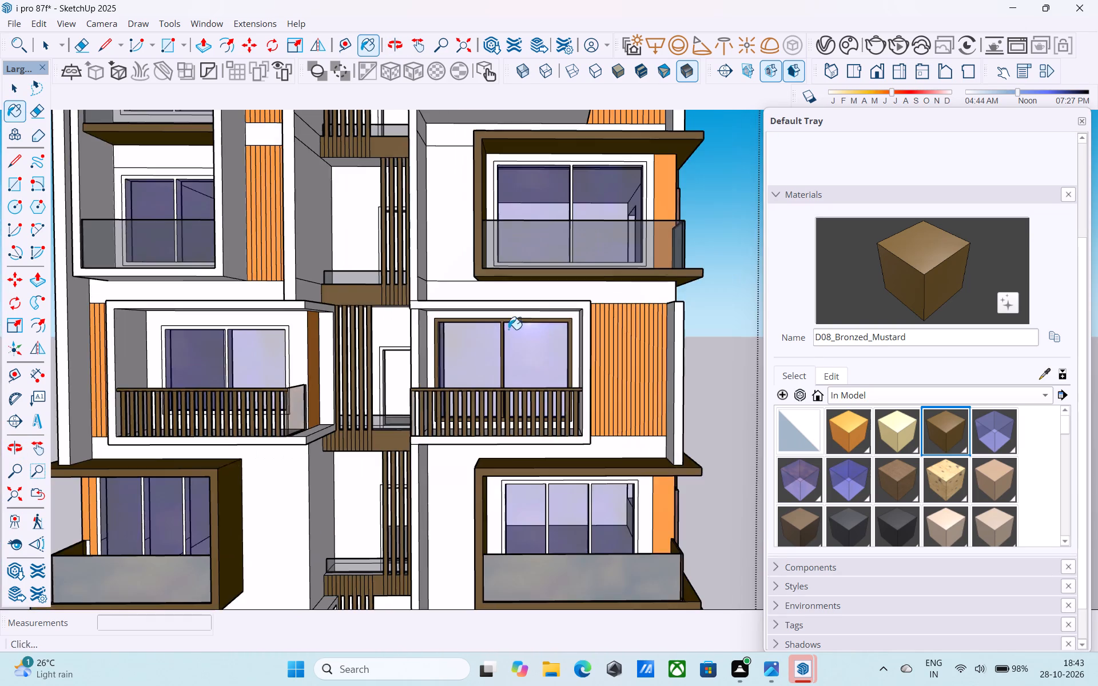
Paint the window frame behind the brown railing on the building's left wing with D08_Bronzed_Mustard.
scroll(287, 352, "up", 16)
left_click(185, 282)
scroll(209, 339, "down", 5)
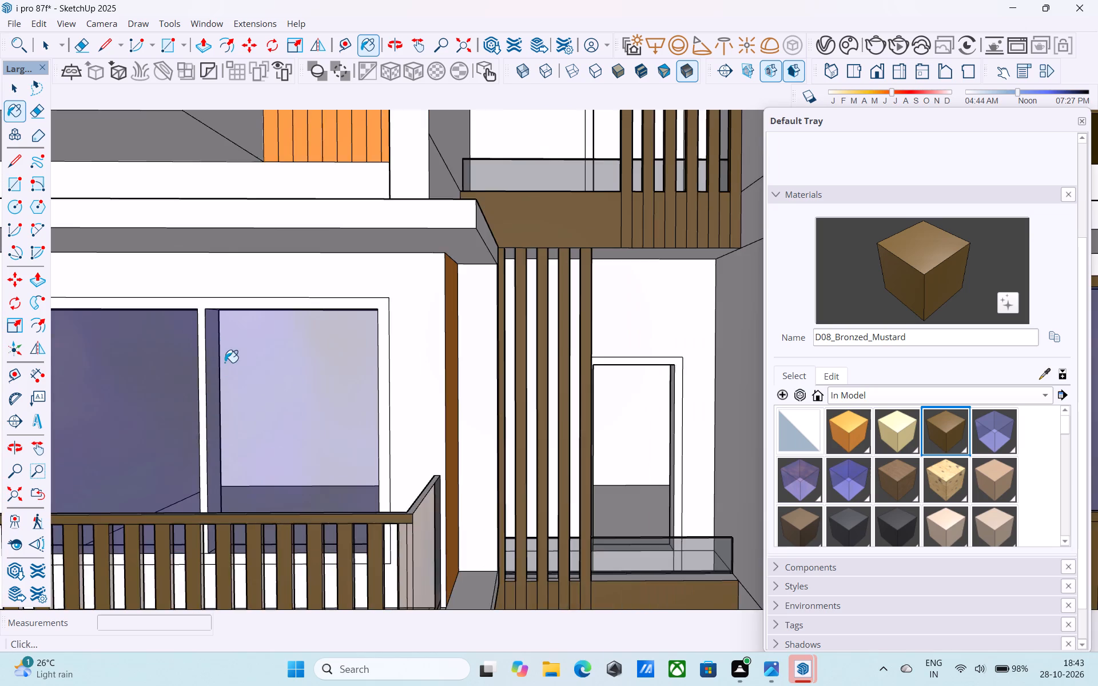
scroll(197, 316, "up", 6)
left_click(207, 302)
scroll(207, 302, "down", 17)
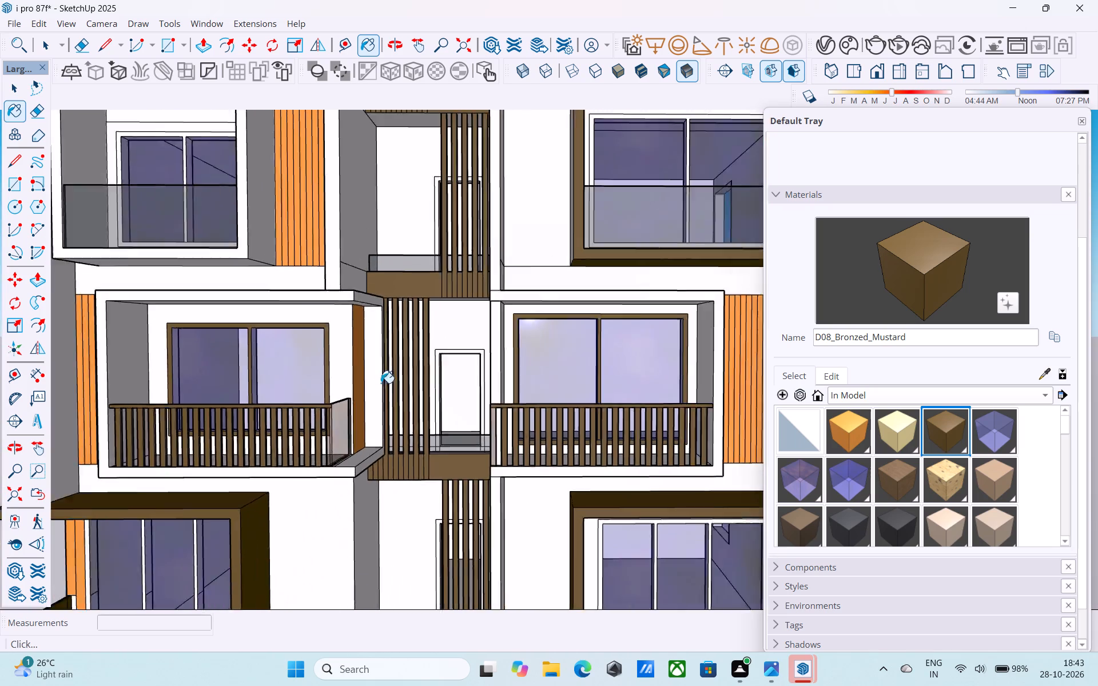
Try D08_Bronzed_Mustard on the stair-bay door frame level with the railed balconies, and delete the frame's overlapping face.
scroll(381, 383, "down", 2)
scroll(442, 374, "up", 11)
left_click(539, 297)
scroll(536, 297, "down", 5)
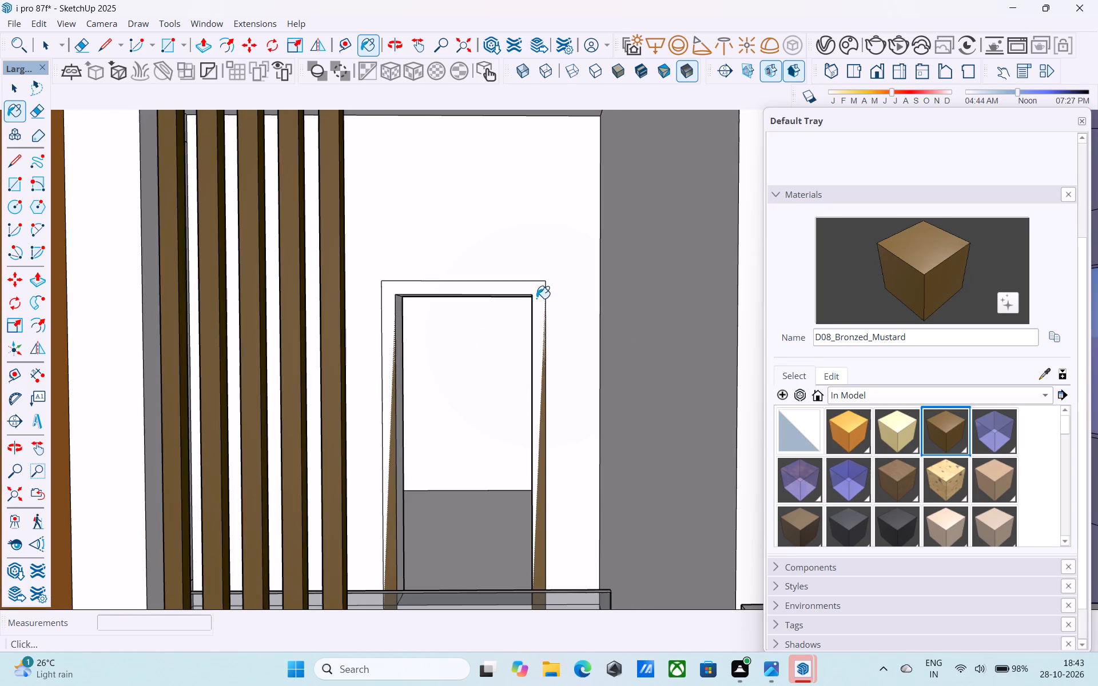
scroll(536, 303, "up", 7)
scroll(525, 286, "down", 9)
scroll(519, 320, "up", 5)
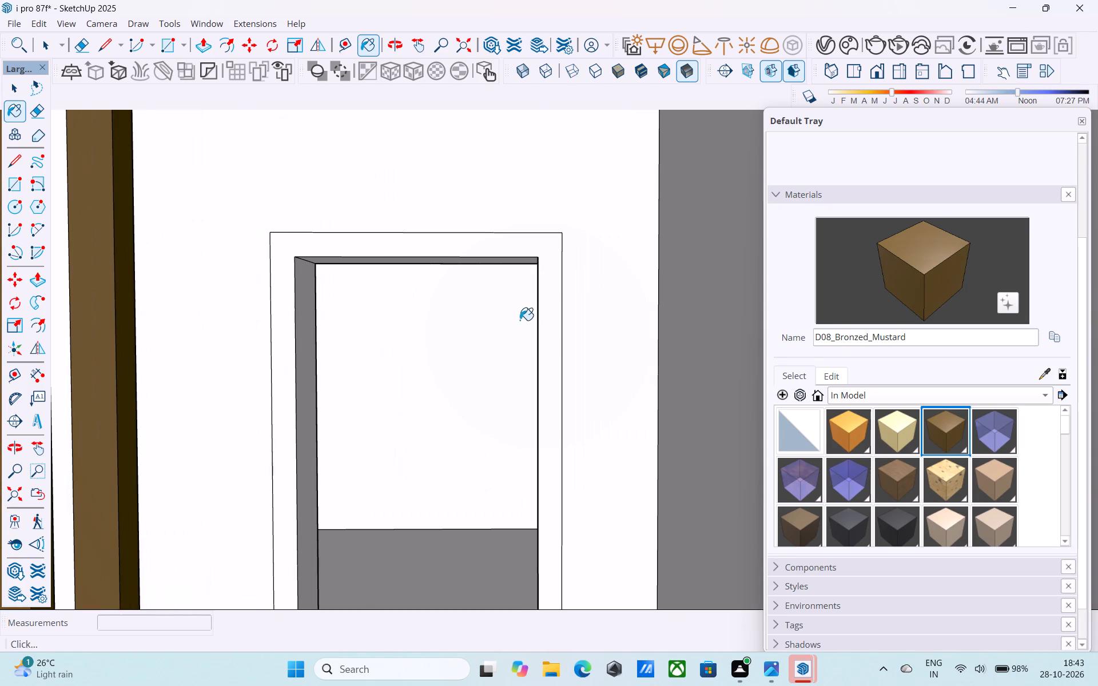
key("space")
left_click(541, 325)
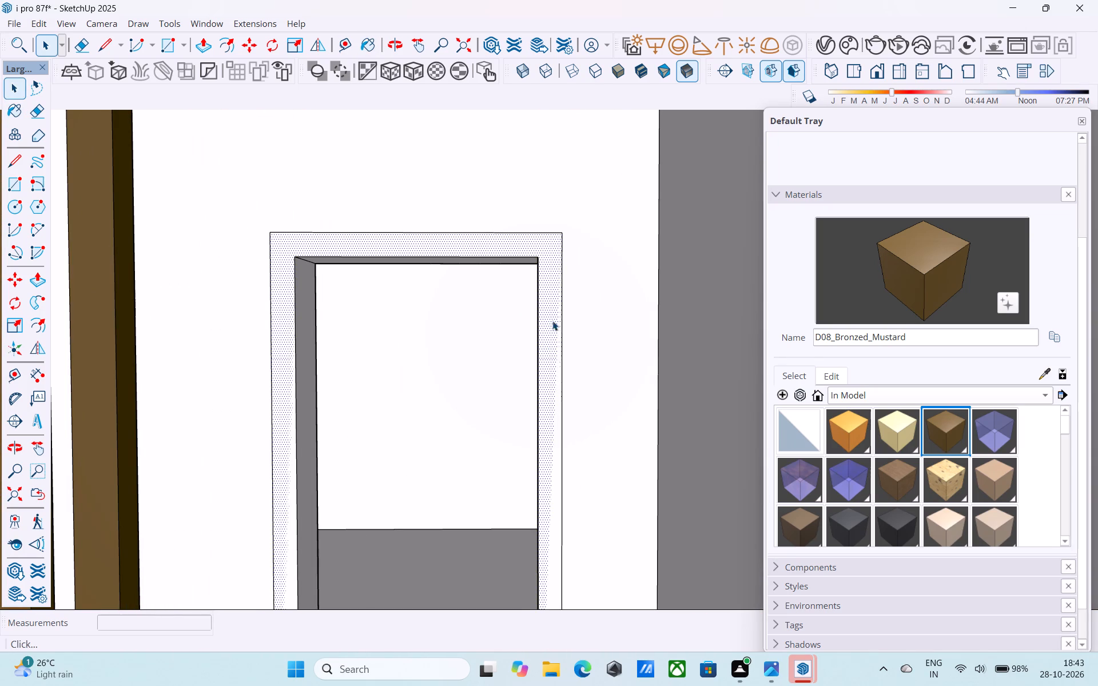
key("Delete")
Paint the cleaned-up door frame in that stair bay with D08_Bronzed_Mustard.
scroll(560, 316, "down", 5)
scroll(546, 260, "up", 1)
left_click(943, 258)
scroll(514, 331, "up", 5)
scroll(578, 250, "down", 5)
left_click(617, 237)
scroll(616, 237, "down", 10)
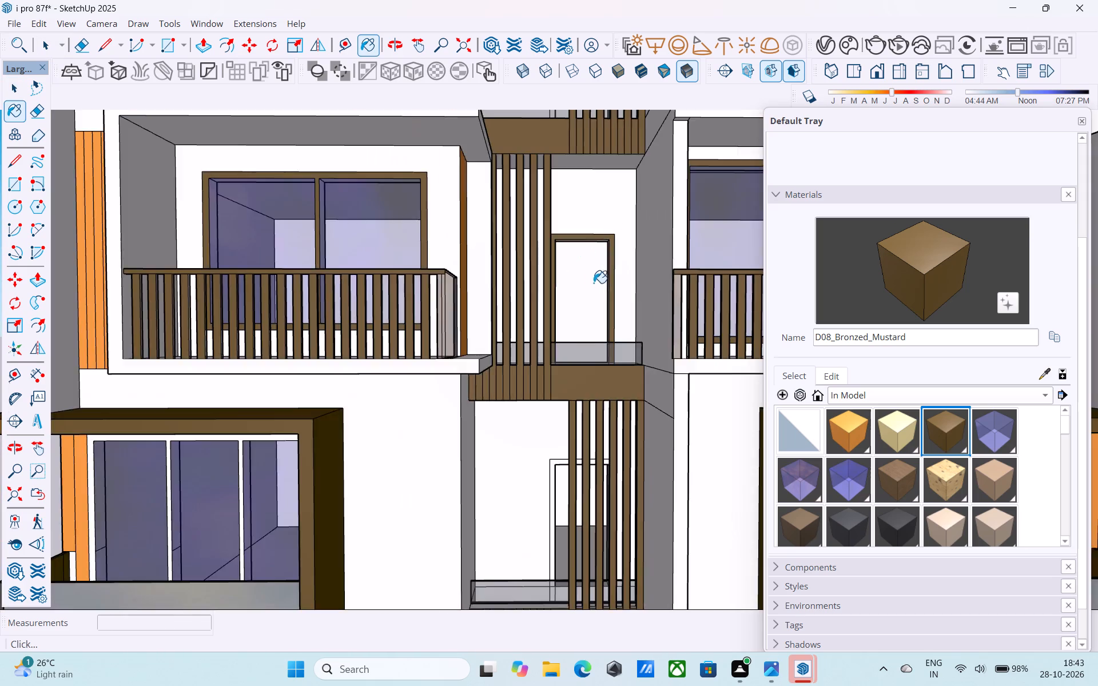
Try D08_Bronzed_Mustard on the stair-bay door frame one floor below, behind the slats, and delete its overlapping face.
scroll(594, 283, "down", 11)
middle_click(534, 391)
scroll(538, 391, "up", 18)
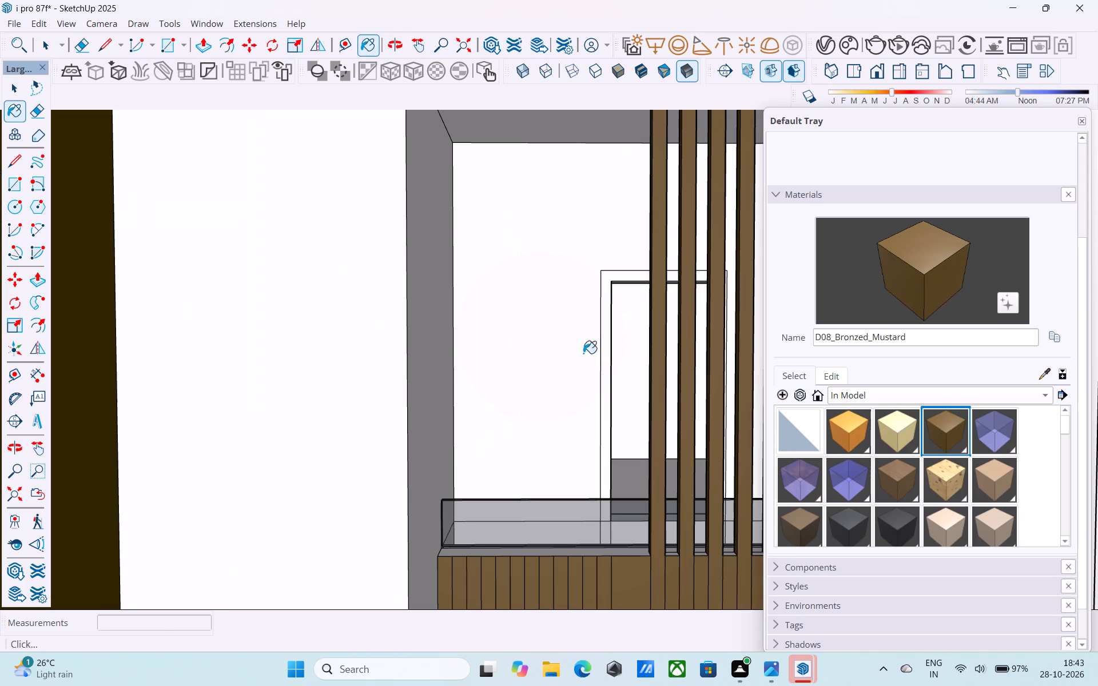
left_click(604, 344)
scroll(604, 344, "down", 4)
scroll(604, 344, "up", 6)
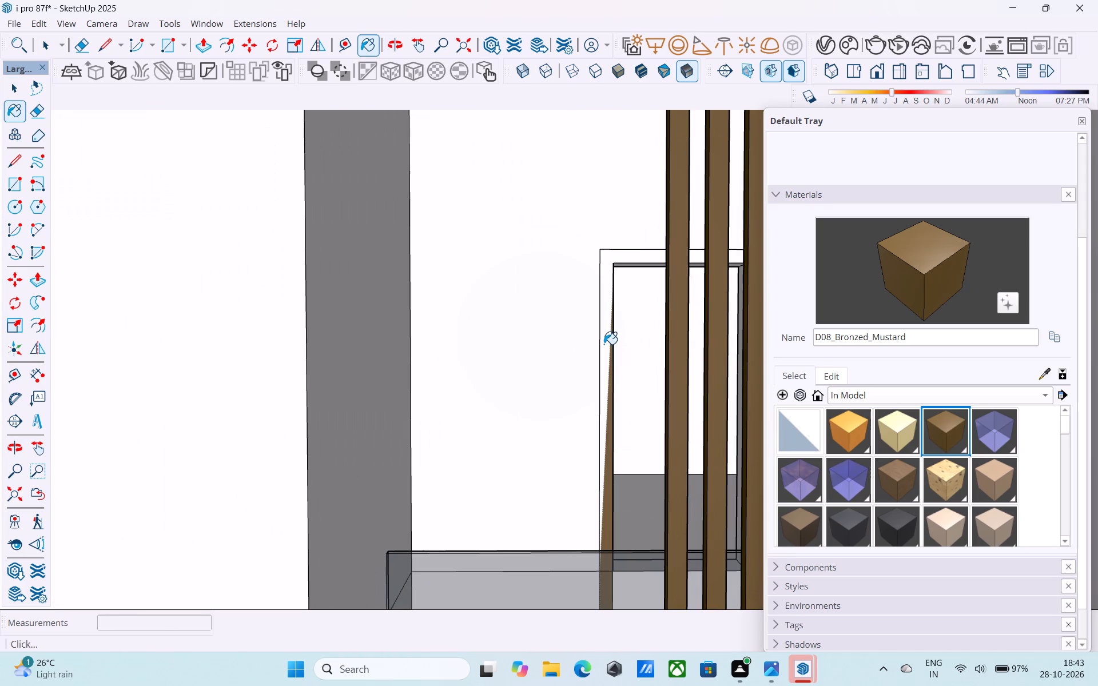
key("space")
left_click(604, 344)
key("Delete")
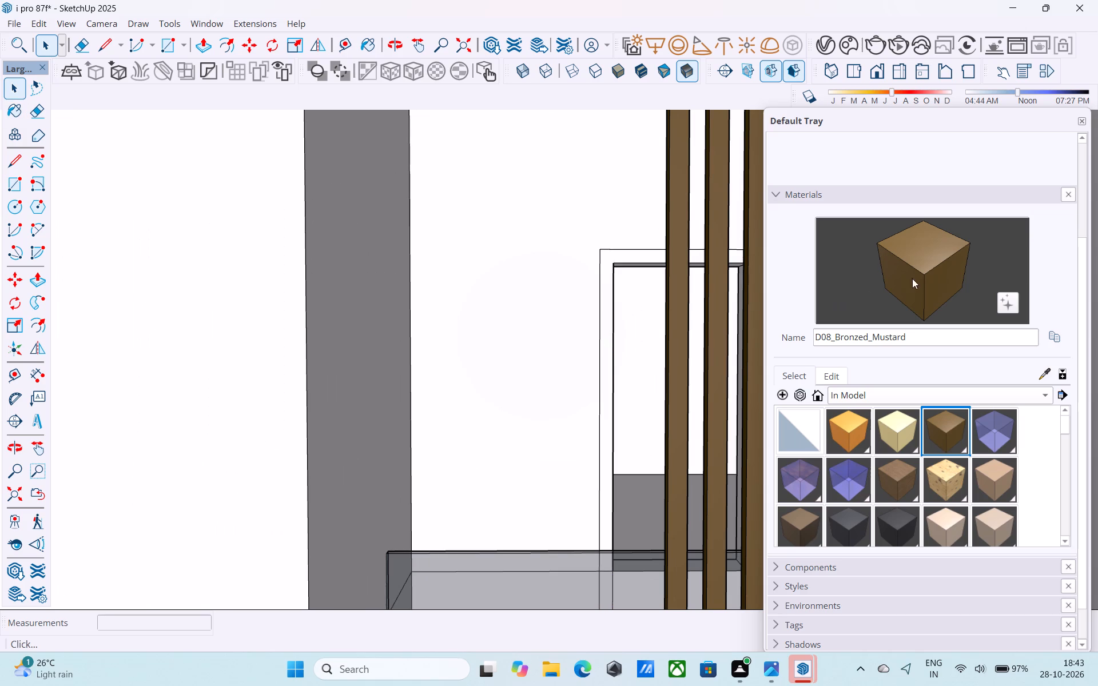
Paint the cleaned-up door frame behind the slats on that lower floor with D08_Bronzed_Mustard.
left_click(931, 267)
scroll(633, 258, "up", 4)
left_click(630, 256)
scroll(598, 256, "down", 17)
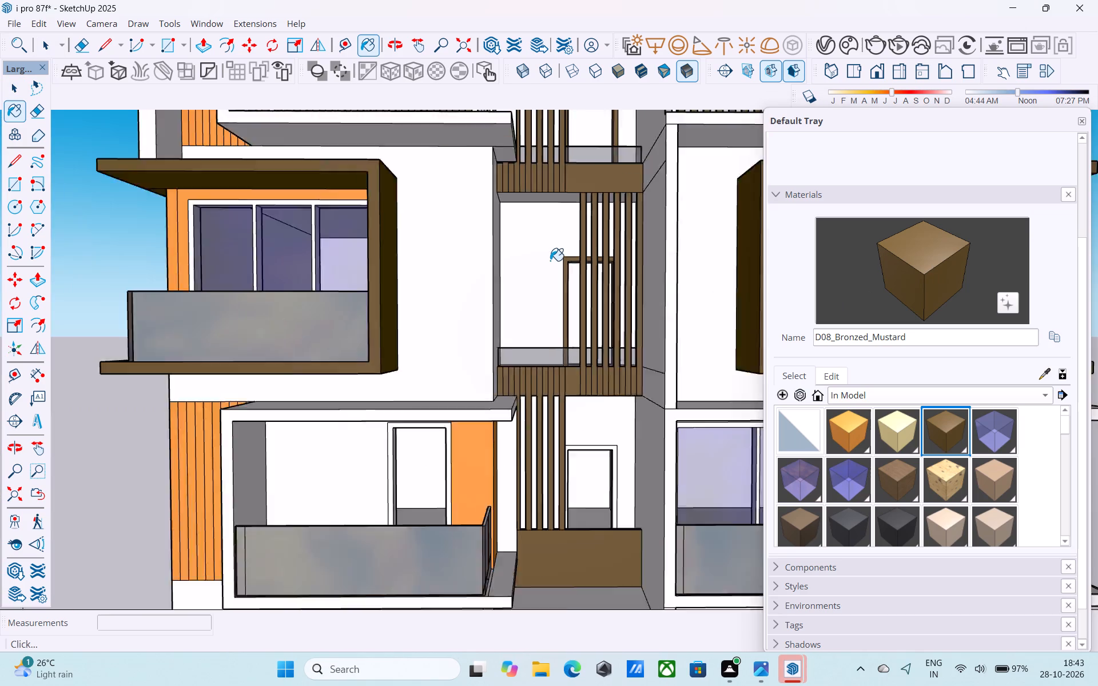
Paint the balcony door frame beside the orange wall, one floor above ground on the left wing, with D08_Bronzed_Mustard.
scroll(550, 261, "down", 8)
scroll(484, 352, "up", 14)
left_click(486, 334)
scroll(486, 333, "down", 2)
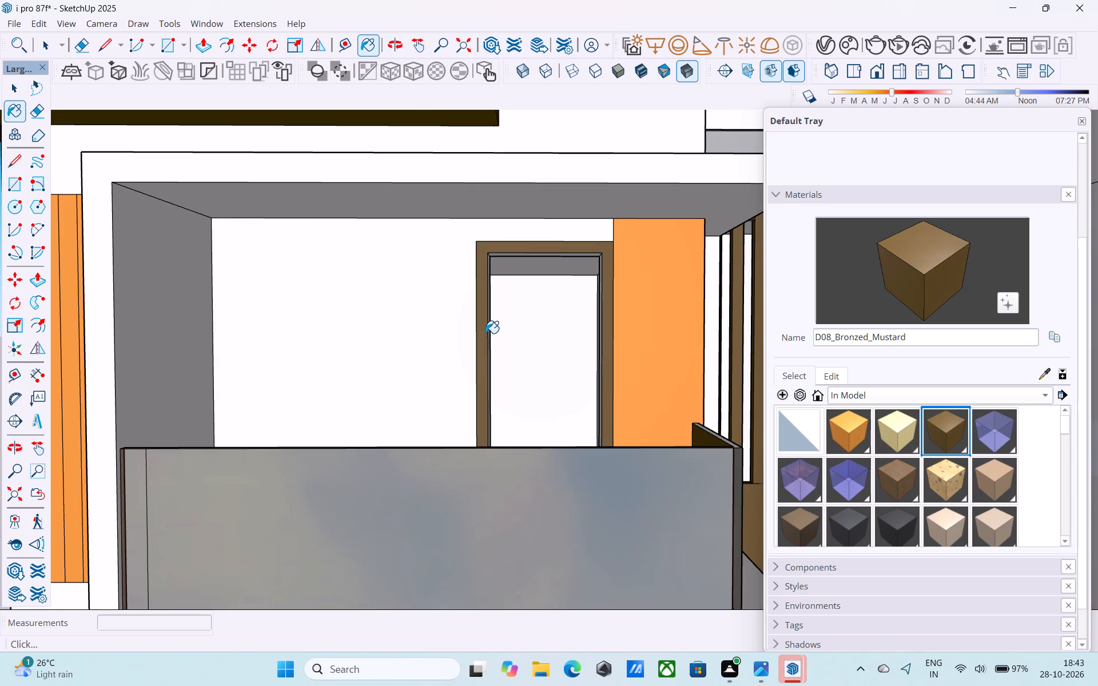
Paint the frames of both ground-floor front windows, on either side of the entrance, with D08_Bronzed_Mustard.
scroll(486, 333, "down", 12)
scroll(485, 432, "up", 20)
scroll(485, 432, "up", 1)
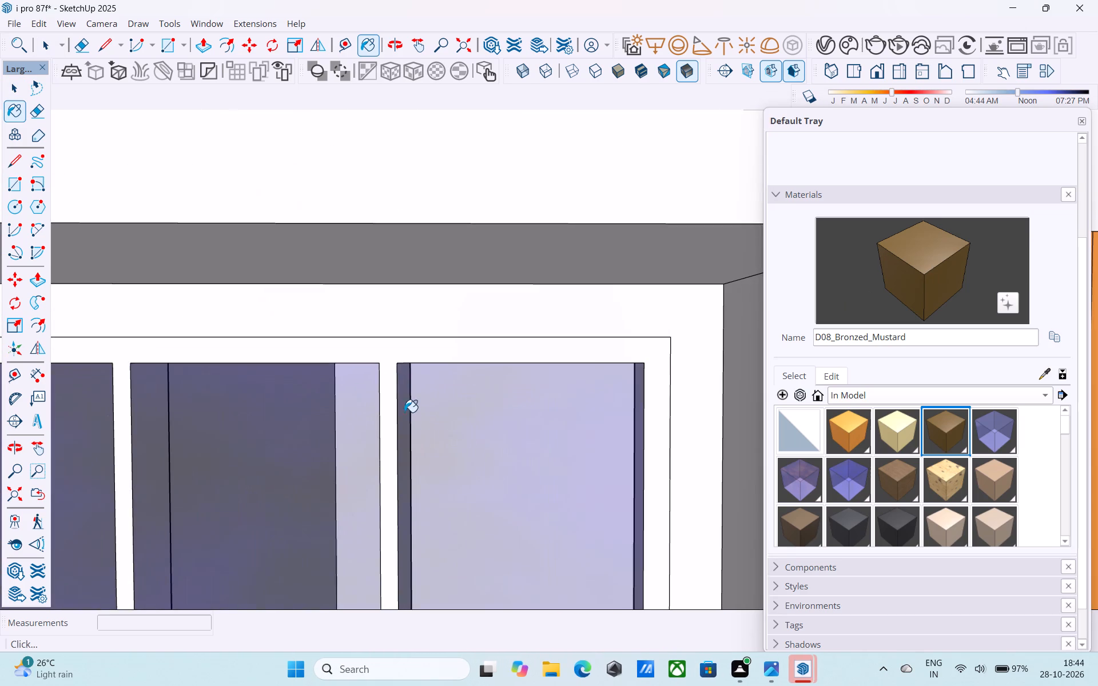
left_click(387, 363)
scroll(385, 362, "down", 20)
scroll(385, 362, "down", 8)
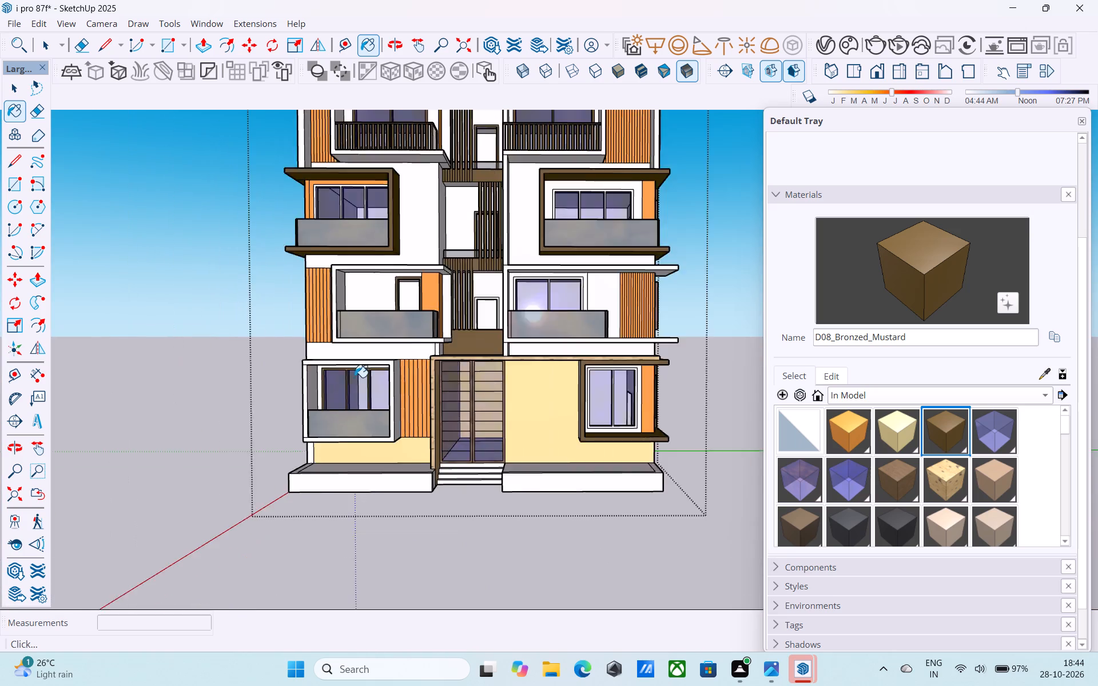
scroll(355, 377, "down", 3)
scroll(545, 380, "up", 20)
scroll(545, 380, "up", 7)
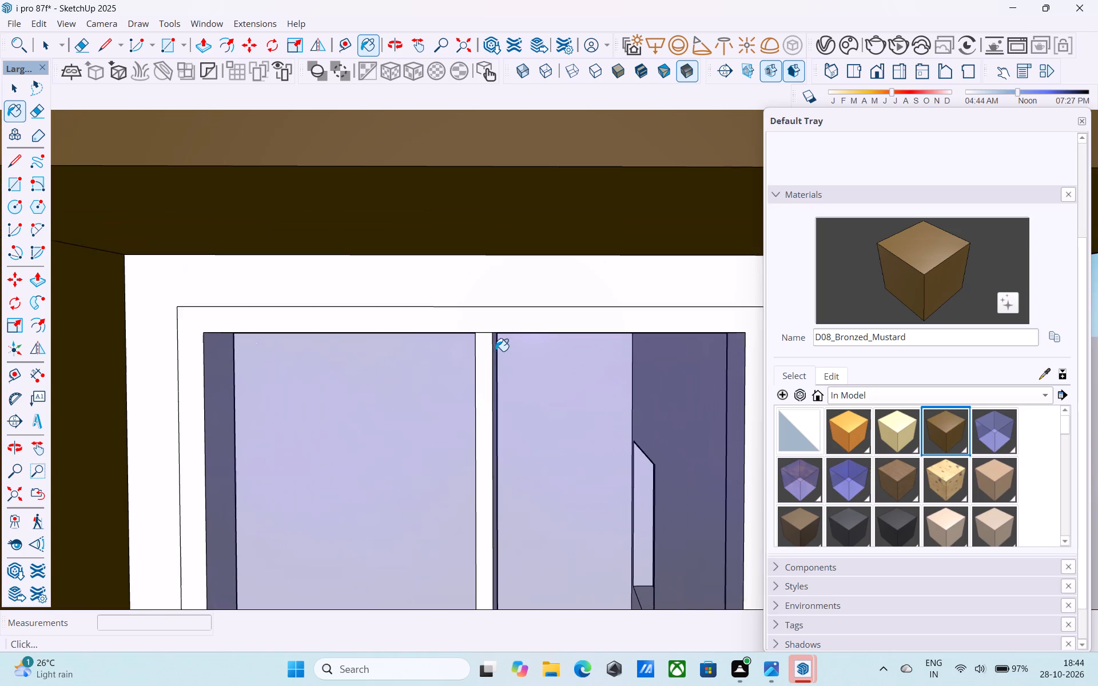
left_click(485, 349)
left_click(479, 328)
scroll(479, 328, "down", 18)
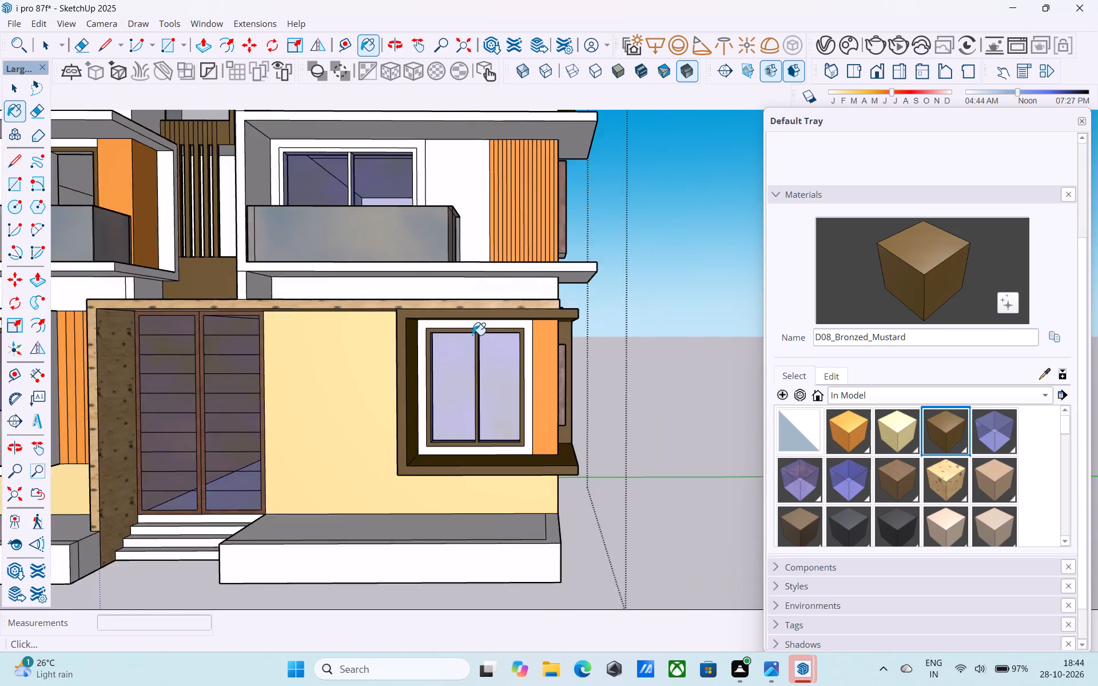
Paint the balcony window frame directly above the entrance level on the right wing with D08_Bronzed_Mustard.
scroll(472, 335, "down", 7)
middle_click_drag(472, 337, 481, 380)
scroll(431, 300, "up", 18)
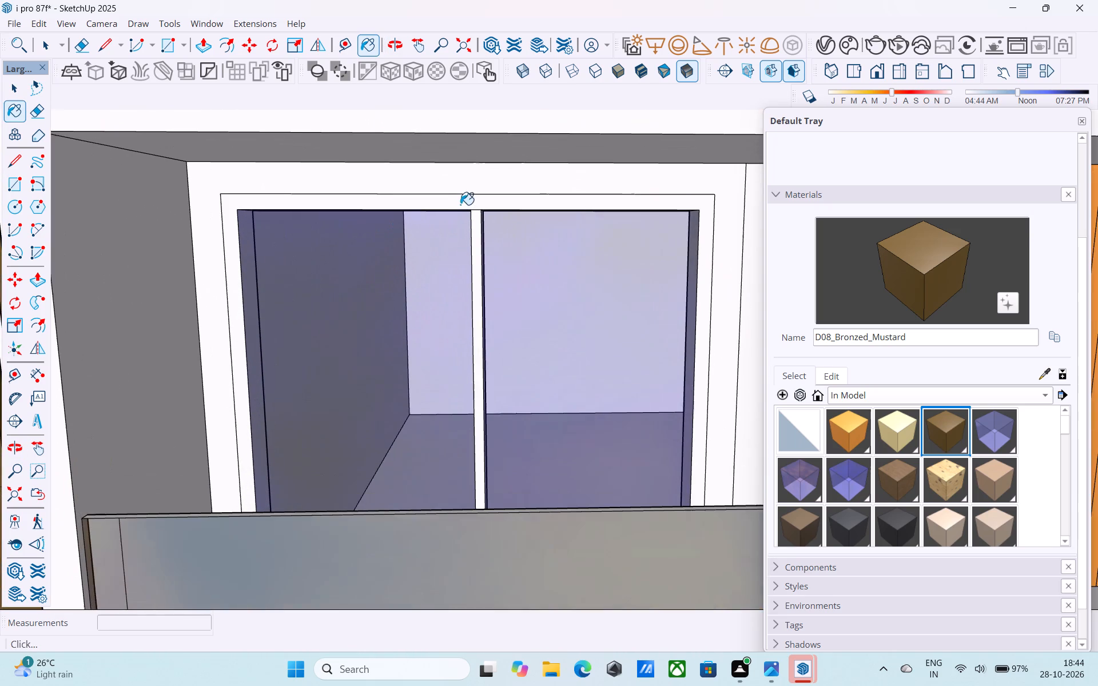
left_click(466, 208)
scroll(466, 208, "up", 7)
scroll(466, 229, "down", 13)
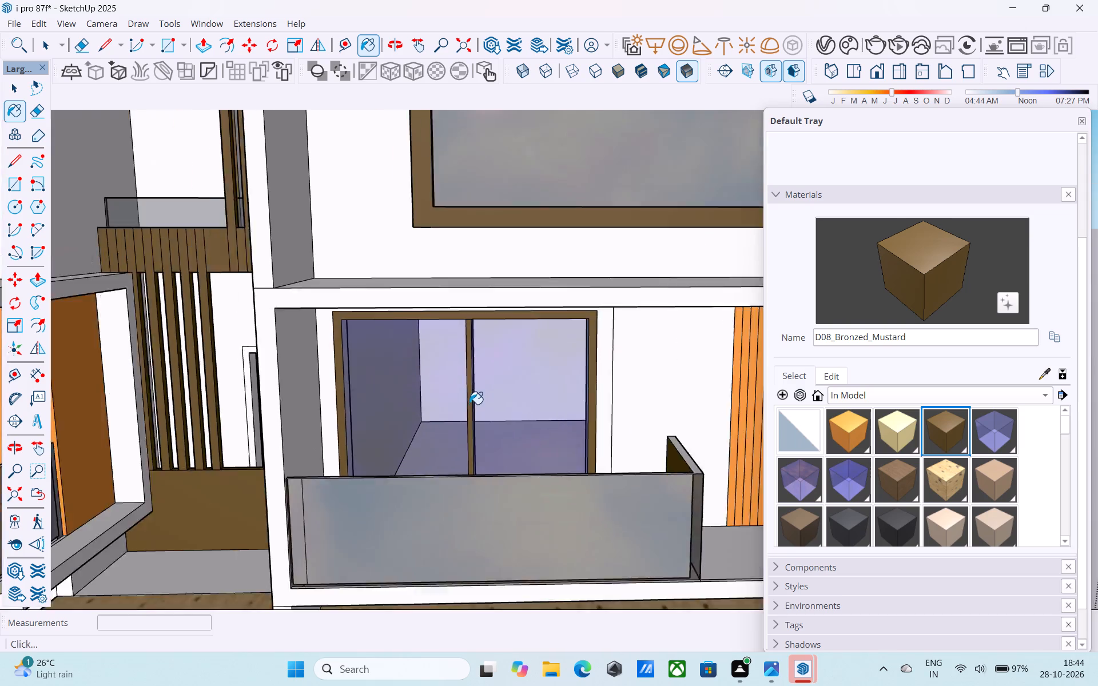
Paint the window frames inside the right wing's two brown-boxed balconies, below and above the railed balcony, with D08_Bronzed_Mustard.
scroll(470, 404, "down", 10)
scroll(526, 210, "up", 18)
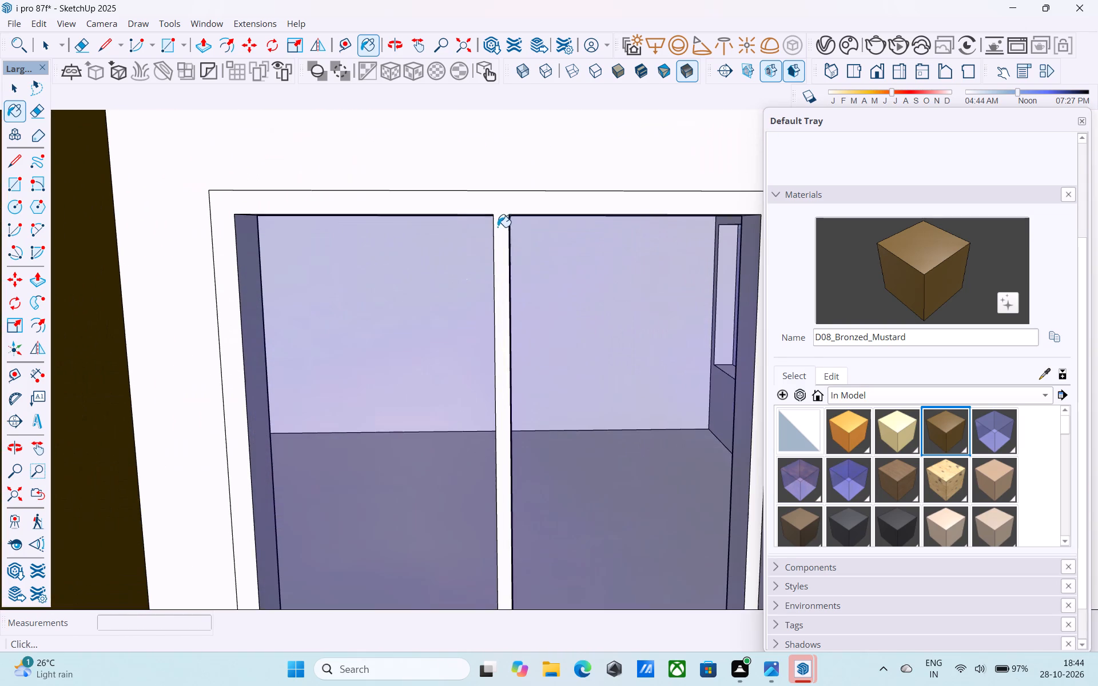
left_click(499, 220)
scroll(484, 281, "down", 20)
scroll(484, 281, "down", 4)
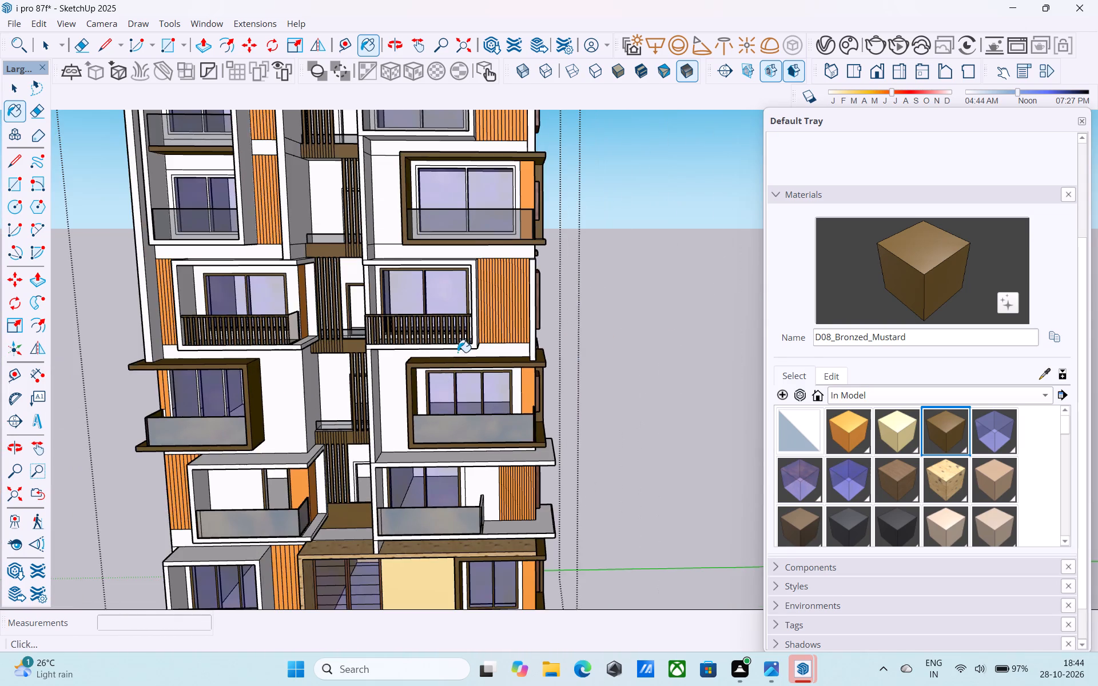
scroll(467, 347, "down", 4)
scroll(488, 232, "up", 19)
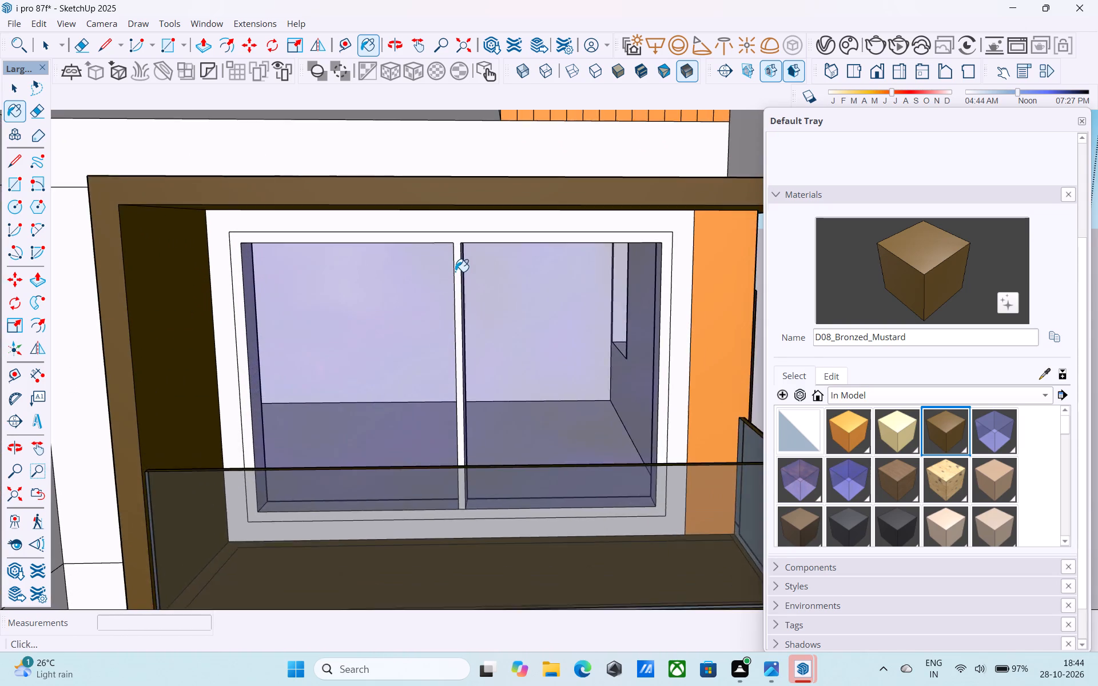
scroll(455, 269, "up", 7)
left_click(463, 229)
scroll(463, 229, "down", 17)
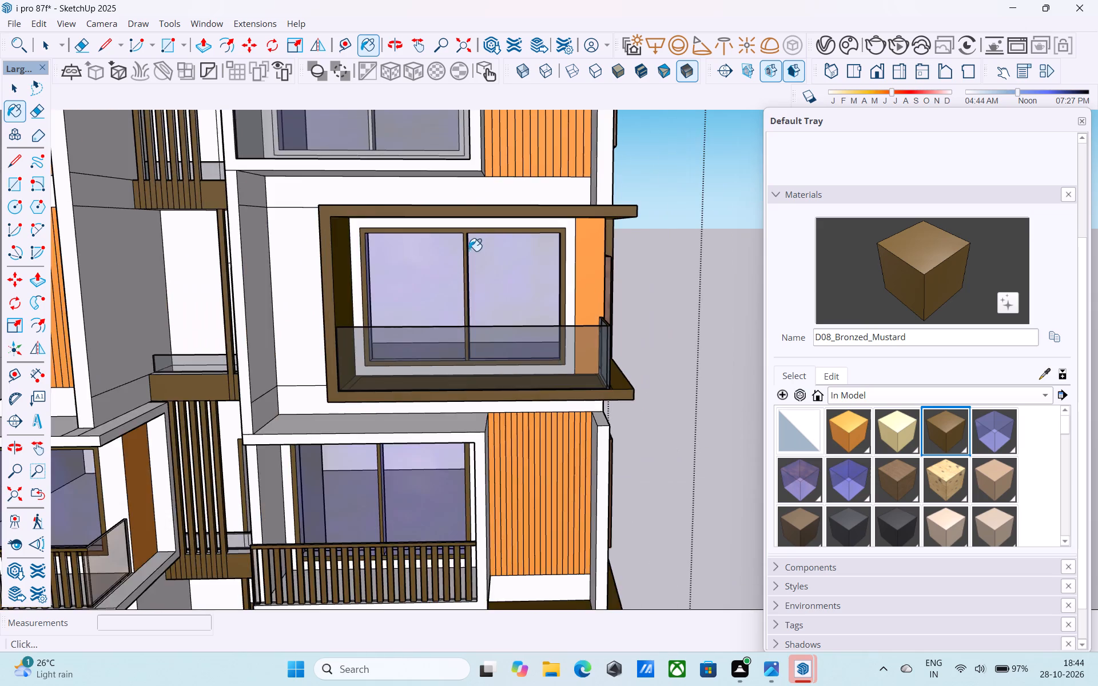
Paint the top-floor balcony window frame on the right wing with D08_Bronzed_Mustard.
scroll(468, 251, "down", 13)
scroll(437, 198, "up", 13)
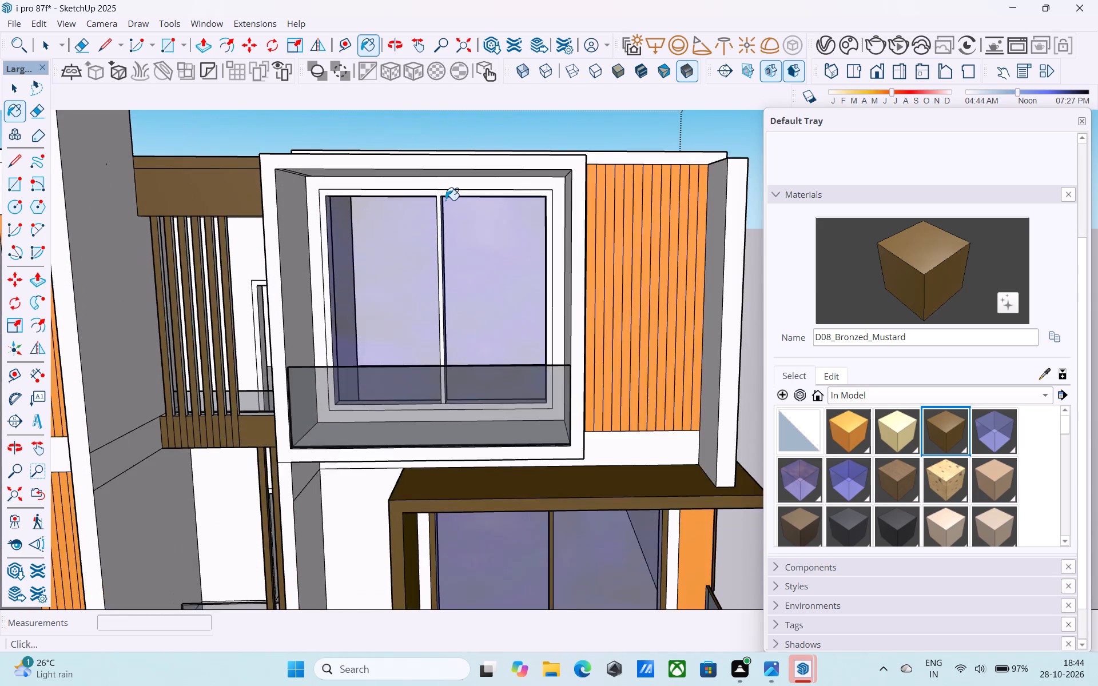
scroll(445, 200, "up", 18)
left_click(433, 193)
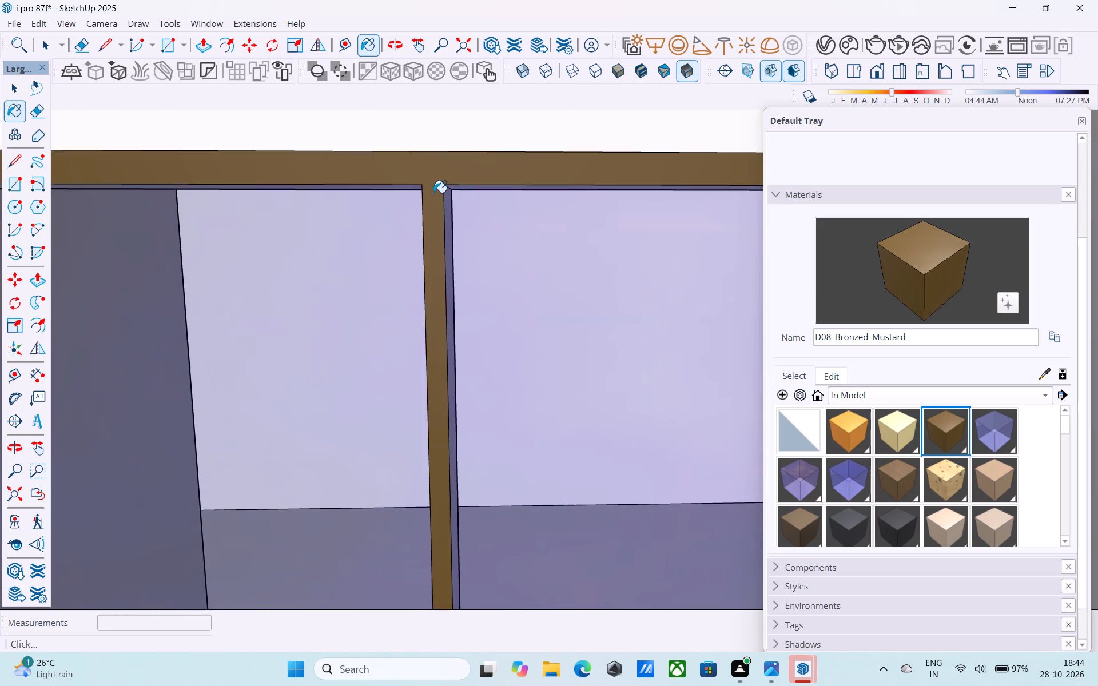
scroll(433, 193, "down", 20)
scroll(433, 193, "down", 9)
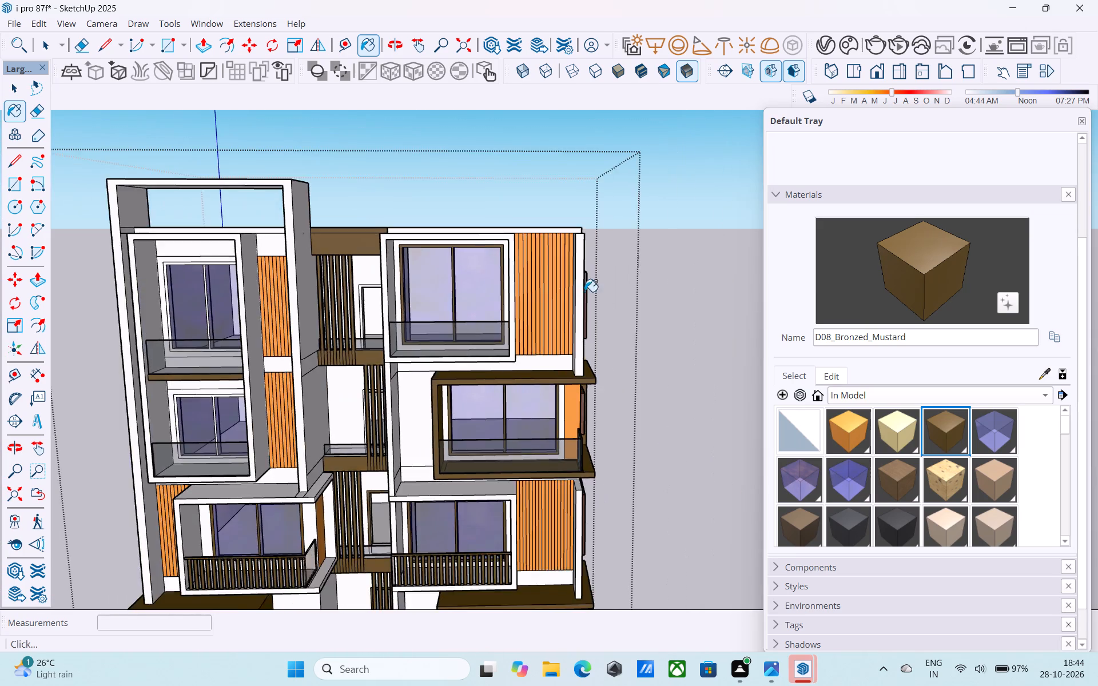
Paint the two stacked window frames in the left wing's tall white surround, on the upper two floors, with D08_Bronzed_Mustard.
scroll(584, 292, "down", 2)
scroll(320, 260, "up", 20)
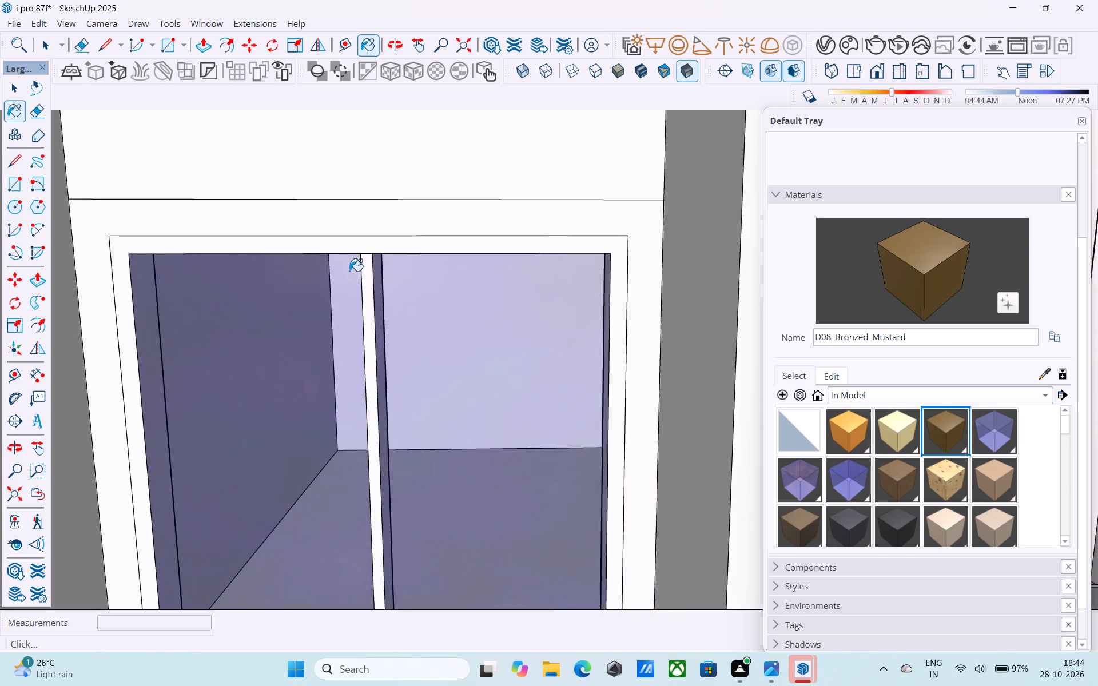
scroll(349, 271, "up", 7)
left_click(371, 256)
left_click(386, 237)
scroll(386, 237, "down", 12)
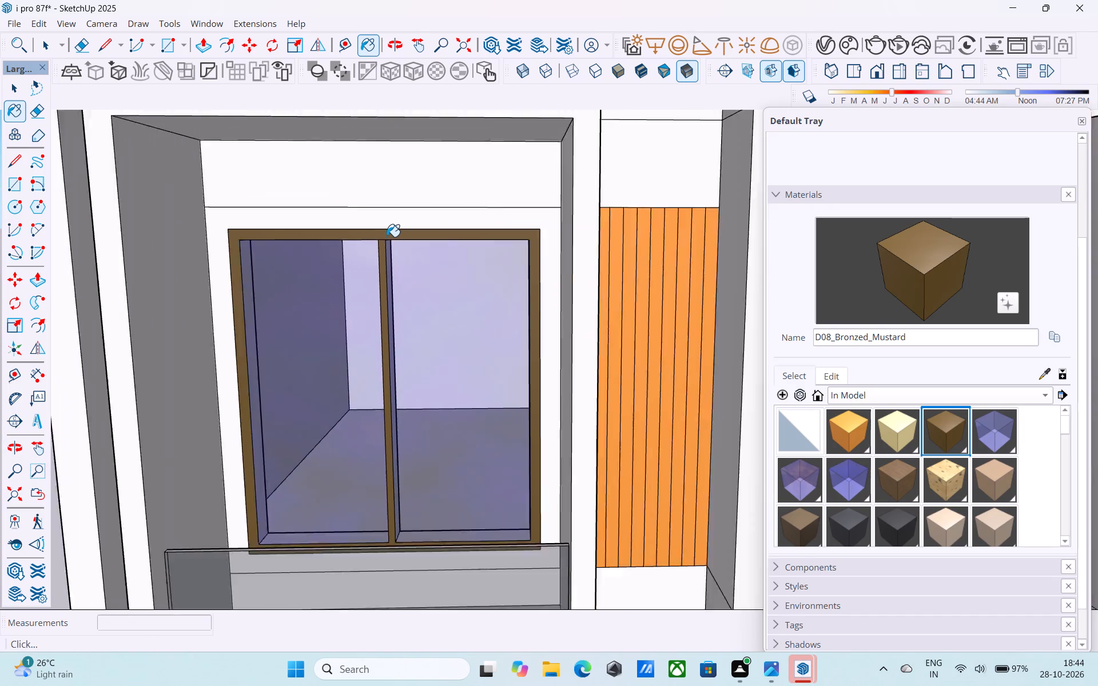
scroll(387, 237, "down", 18)
scroll(369, 380, "up", 12)
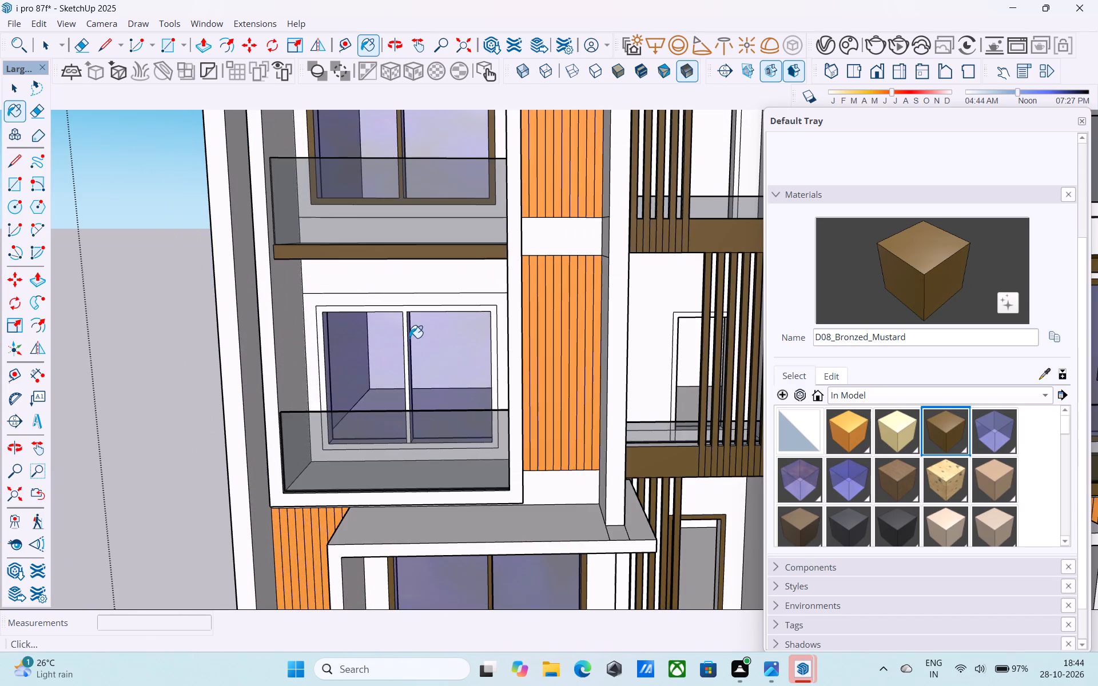
scroll(413, 330, "up", 13)
left_click(395, 255)
scroll(389, 253, "down", 2)
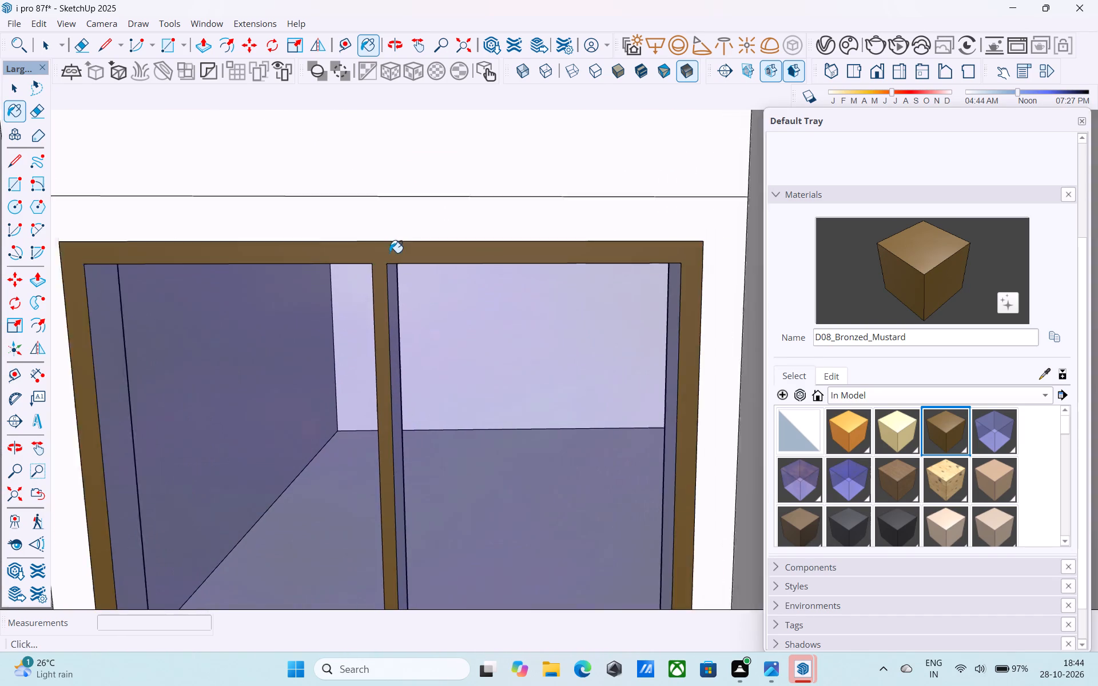
Paint the three-pane window frame inside the left wing's brown-boxed balcony with D08_Bronzed_Mustard.
scroll(389, 253, "down", 20)
scroll(389, 253, "down", 7)
scroll(306, 373, "up", 8)
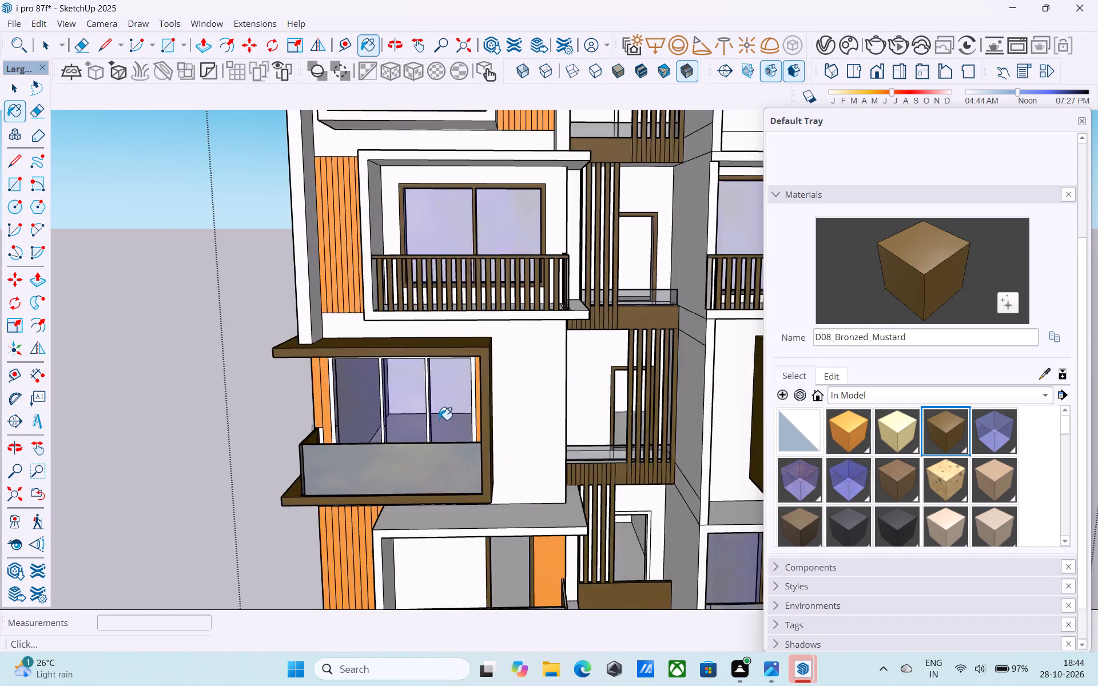
scroll(439, 420, "up", 15)
left_click(425, 300)
scroll(423, 299, "down", 12)
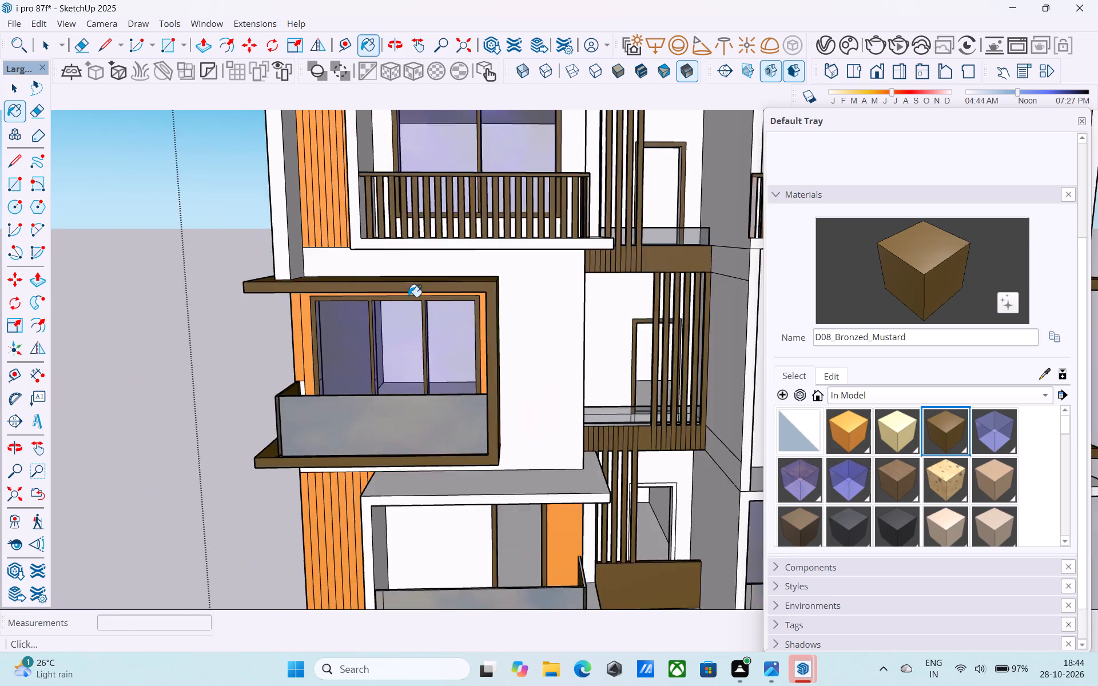
Examine the front facade's door and window frames from the ground floor upward and from the building's corner.
scroll(408, 297, "down", 15)
scroll(331, 402, "up", 6)
middle_click_drag(331, 401, 375, 335)
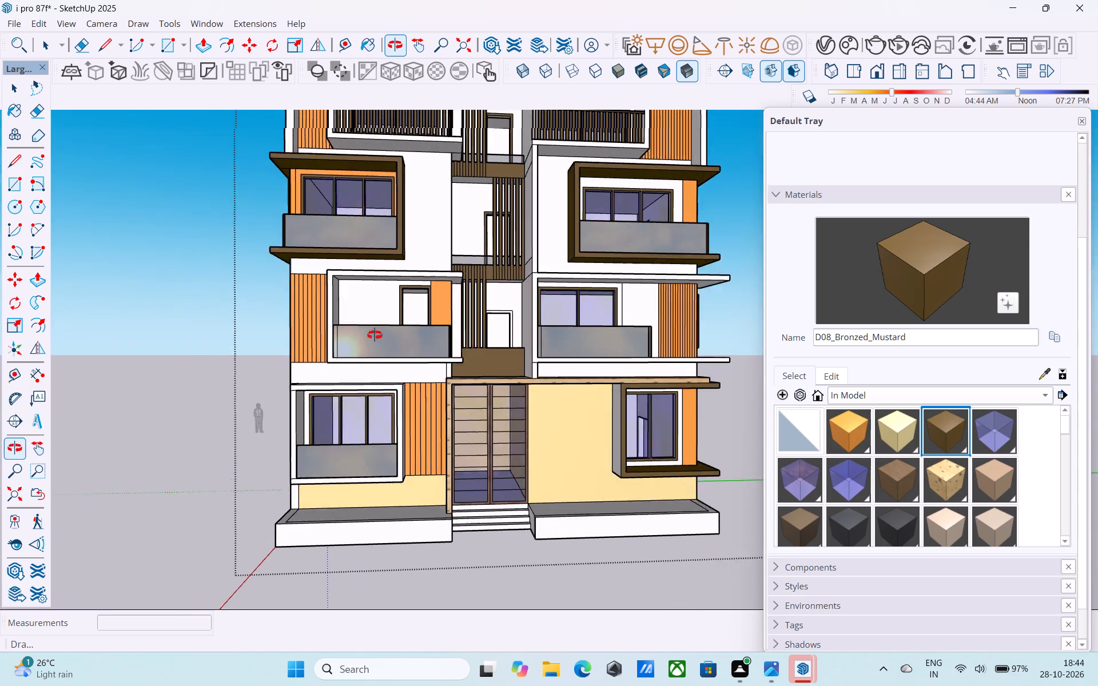
middle_click_drag(375, 335, 260, 352)
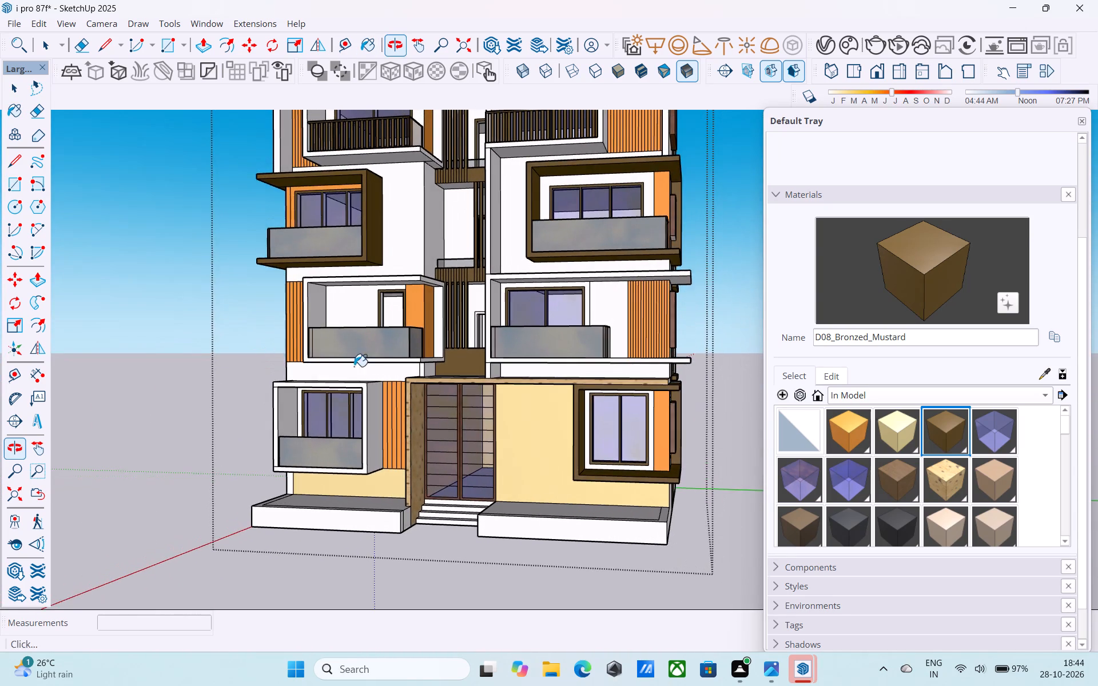
scroll(459, 348, "up", 4)
scroll(459, 347, "down", 5)
middle_click_drag(343, 354, 334, 352)
scroll(245, 358, "down", 6)
middle_click_drag(239, 368, 232, 405)
scroll(230, 407, "down", 5)
middle_click_drag(251, 410, 270, 397)
scroll(383, 301, "up", 5)
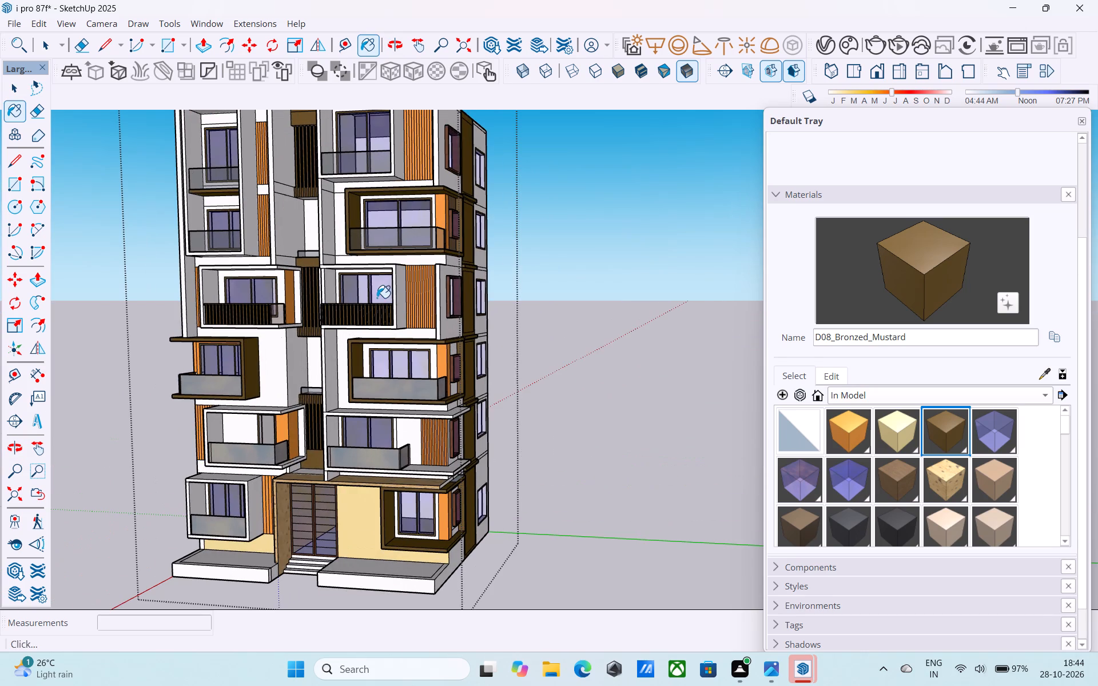
Save the model.
key("space")
key("ctrl+s")
Push/Pull the inner side face beside the orange cladding of the right wing's slatted-railing balcony surround by 3 inches.
scroll(377, 298, "down", 5)
middle_click_drag(377, 298, 329, 374, "shift")
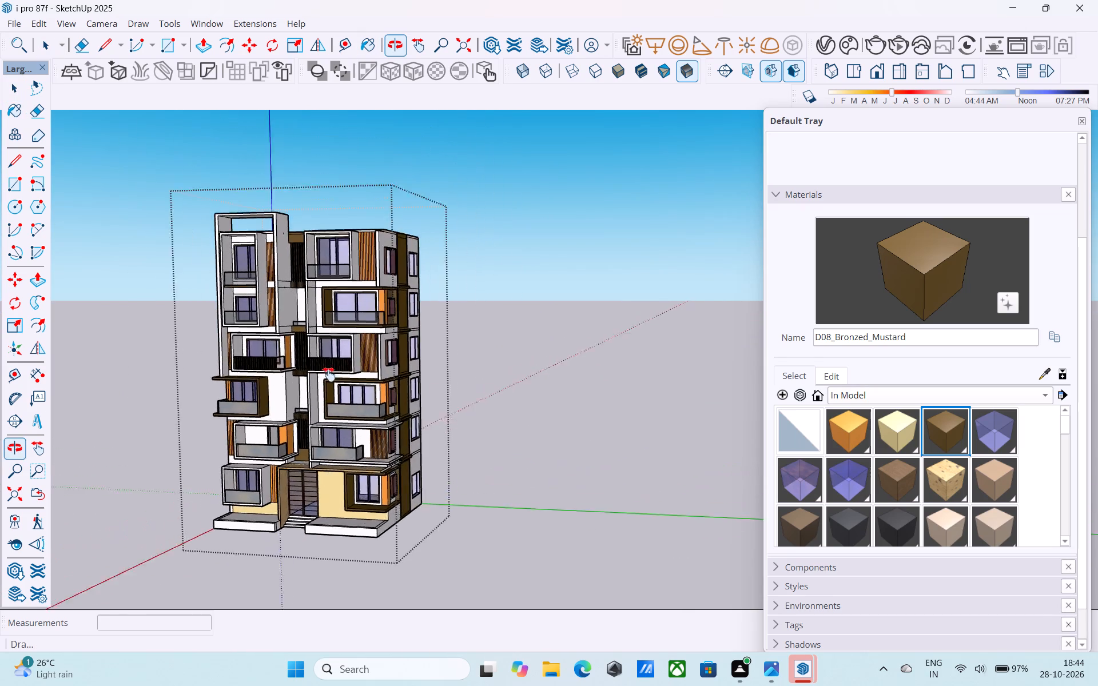
middle_click_drag(329, 374, 426, 310, "shift")
scroll(424, 256, "up", 10)
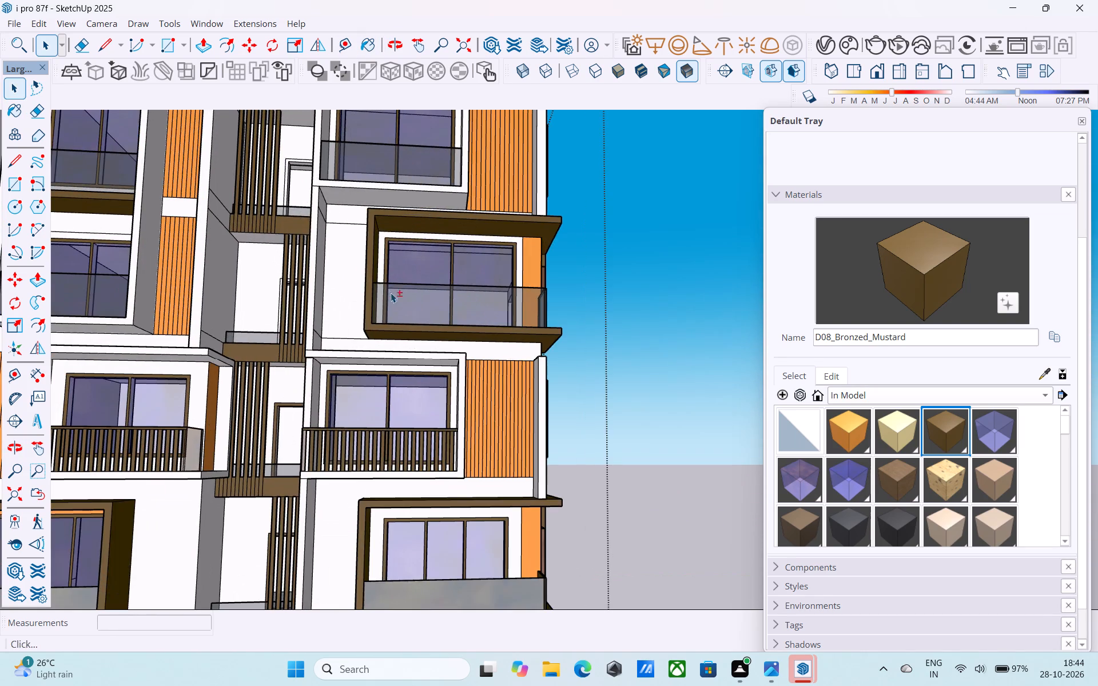
middle_click_drag(389, 290, 400, 249, "shift")
scroll(400, 249, "up", 4)
middle_click_drag(441, 338, 508, 374)
scroll(519, 418, "up", 4)
left_click(451, 376)
scroll(453, 379, "up", 1)
key("p")
left_click(452, 378)
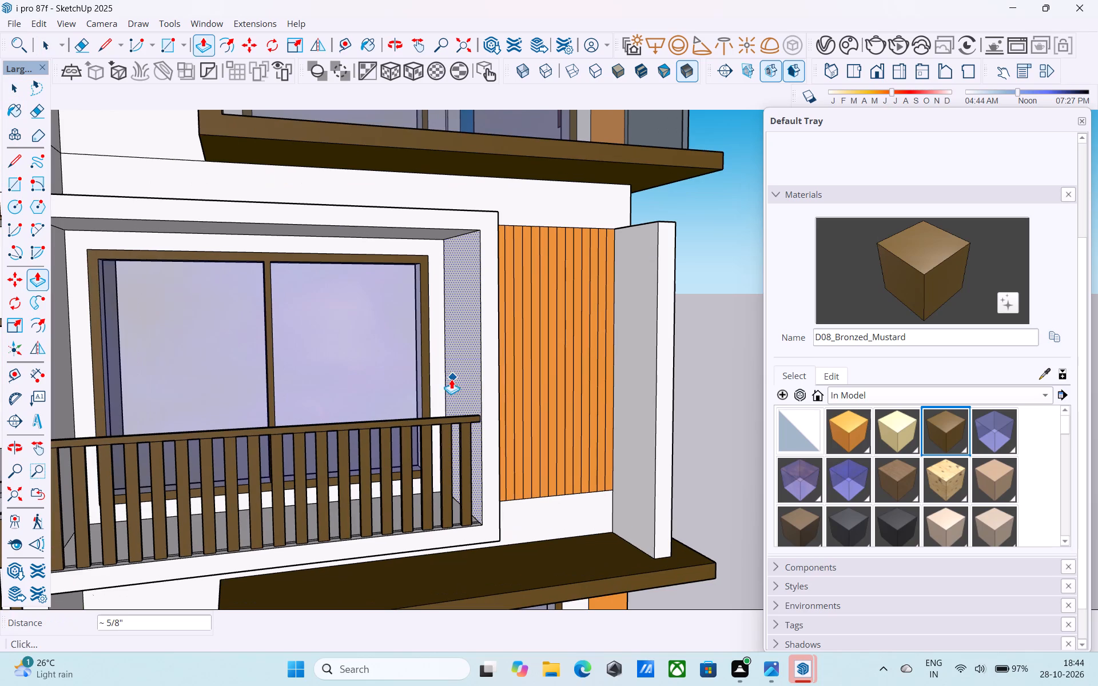
type("3\"")
key("Return")
Push/Pull the ceiling face of the same slatted-railing balcony surround by the same 3 inches.
middle_click_drag(383, 399, 372, 331)
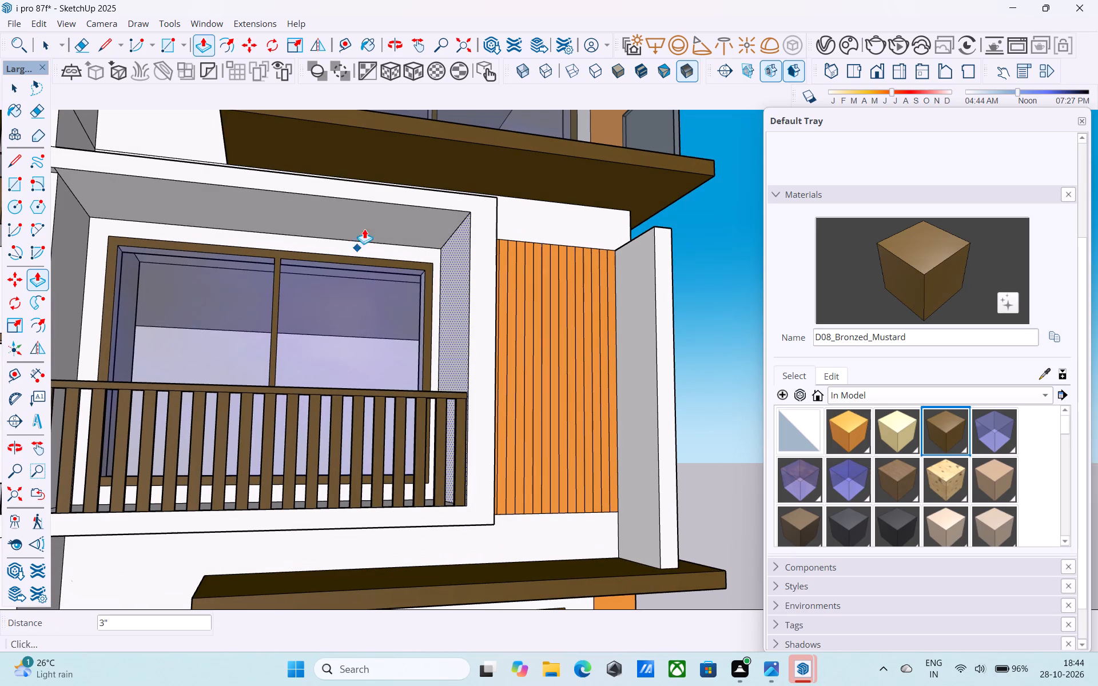
key("space")
left_click(365, 223)
scroll(365, 223, "up", 1)
key("p")
double_click(366, 222)
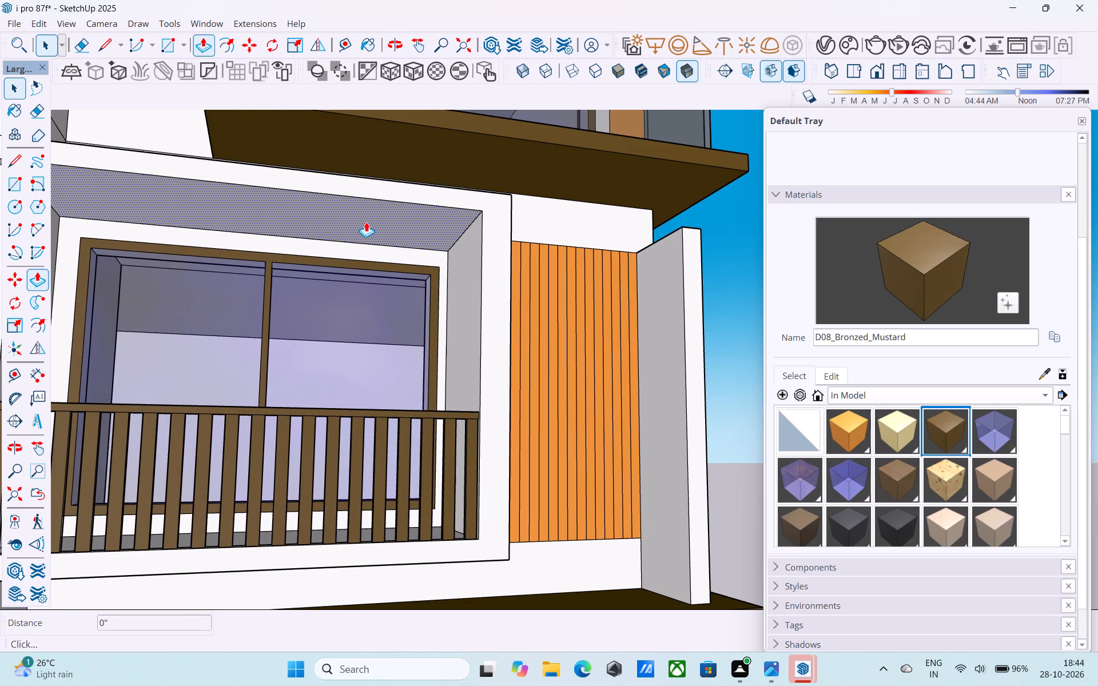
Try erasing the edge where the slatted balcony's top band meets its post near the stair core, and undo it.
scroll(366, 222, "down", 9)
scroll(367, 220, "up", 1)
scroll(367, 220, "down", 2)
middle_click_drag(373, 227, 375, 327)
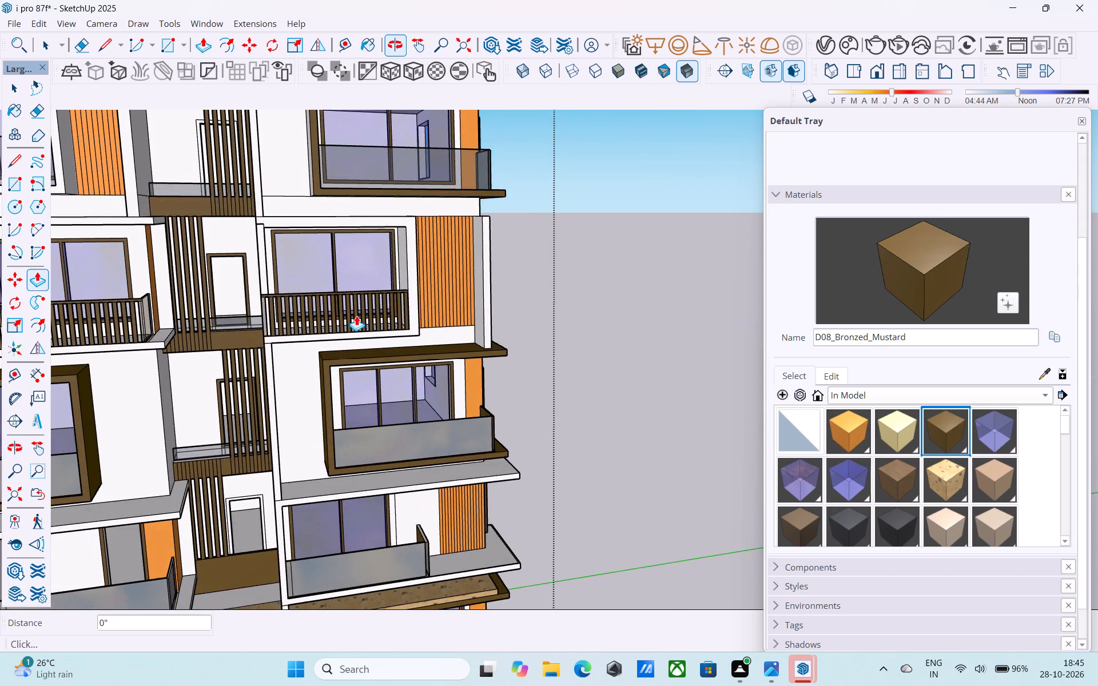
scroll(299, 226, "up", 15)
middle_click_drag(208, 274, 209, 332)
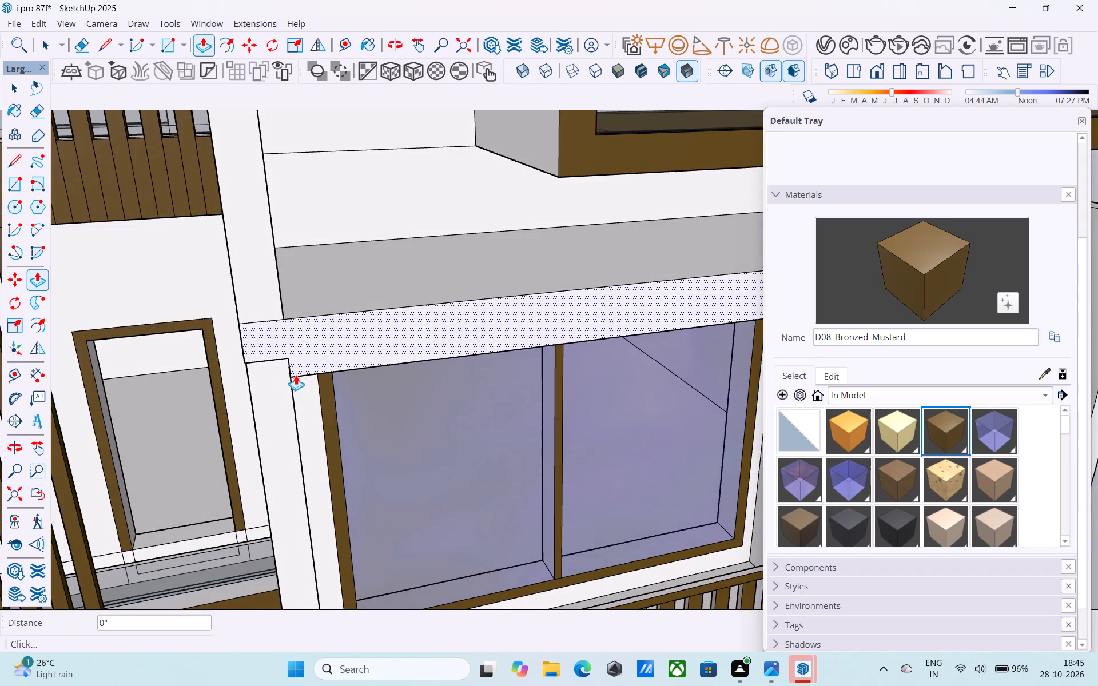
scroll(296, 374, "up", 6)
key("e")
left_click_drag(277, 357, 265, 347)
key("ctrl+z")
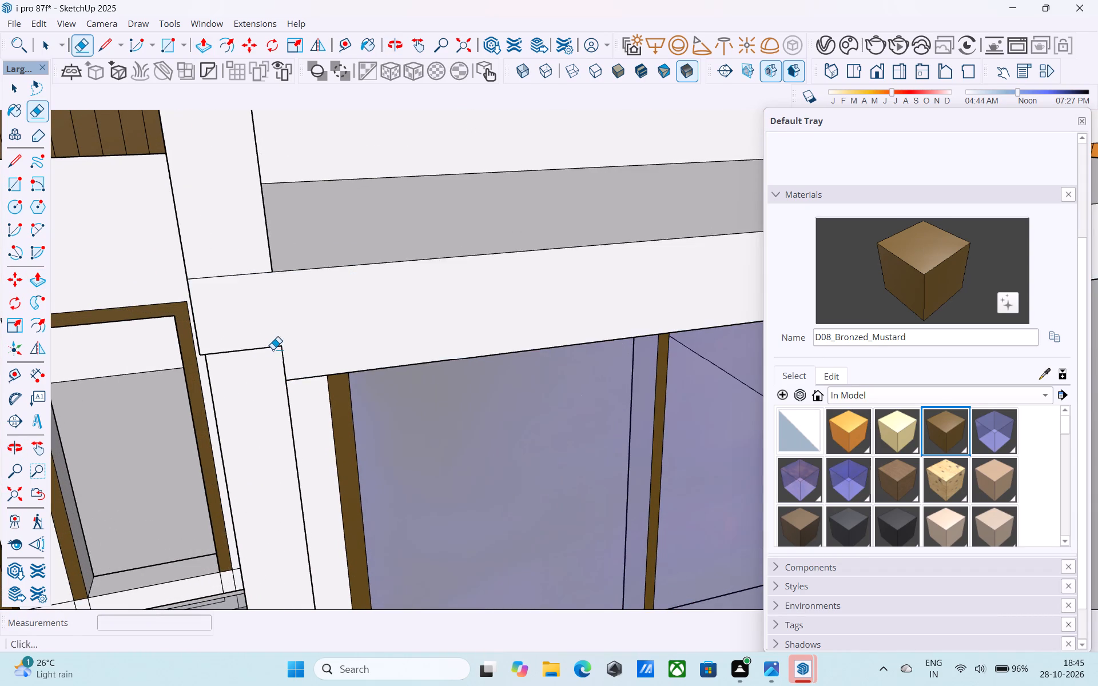
Push/Pull the face of the slatted balcony's post near the stair core, aligning it to the top band.
middle_click_drag(273, 349, 417, 195)
key("space")
scroll(244, 372, "down", 4)
middle_click_drag(210, 381, 190, 382)
scroll(196, 380, "down", 9)
middle_click_drag(218, 380, 193, 370)
scroll(205, 390, "up", 5)
scroll(216, 391, "down", 3)
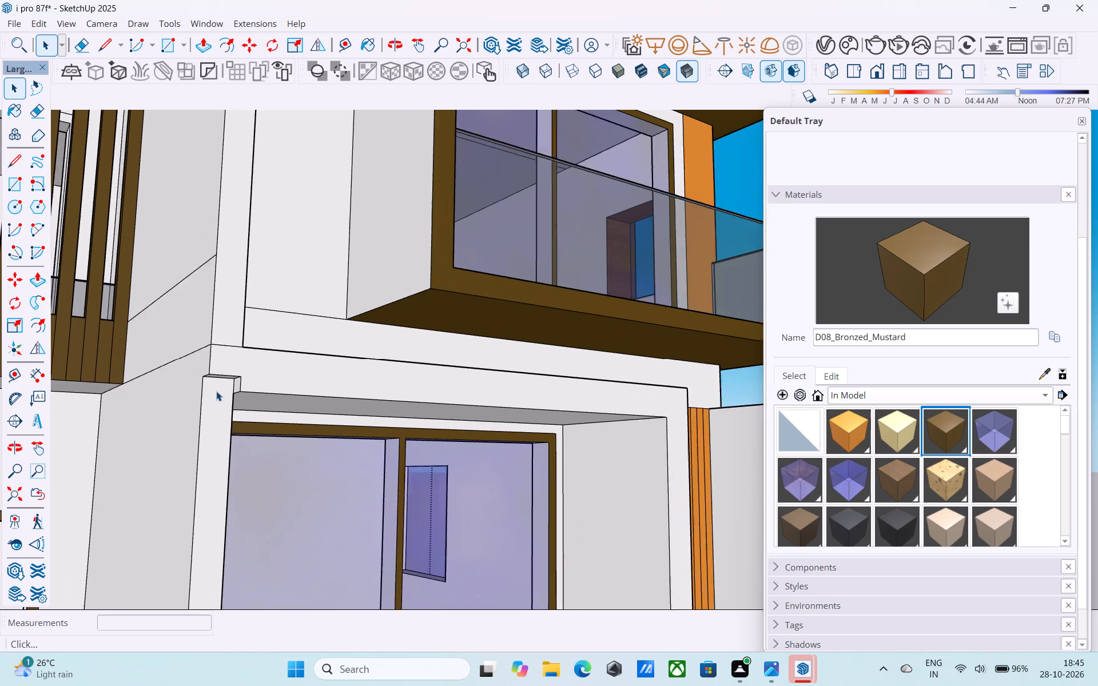
scroll(216, 391, "down", 4)
middle_click_drag(216, 391, 244, 464)
scroll(218, 418, "up", 4)
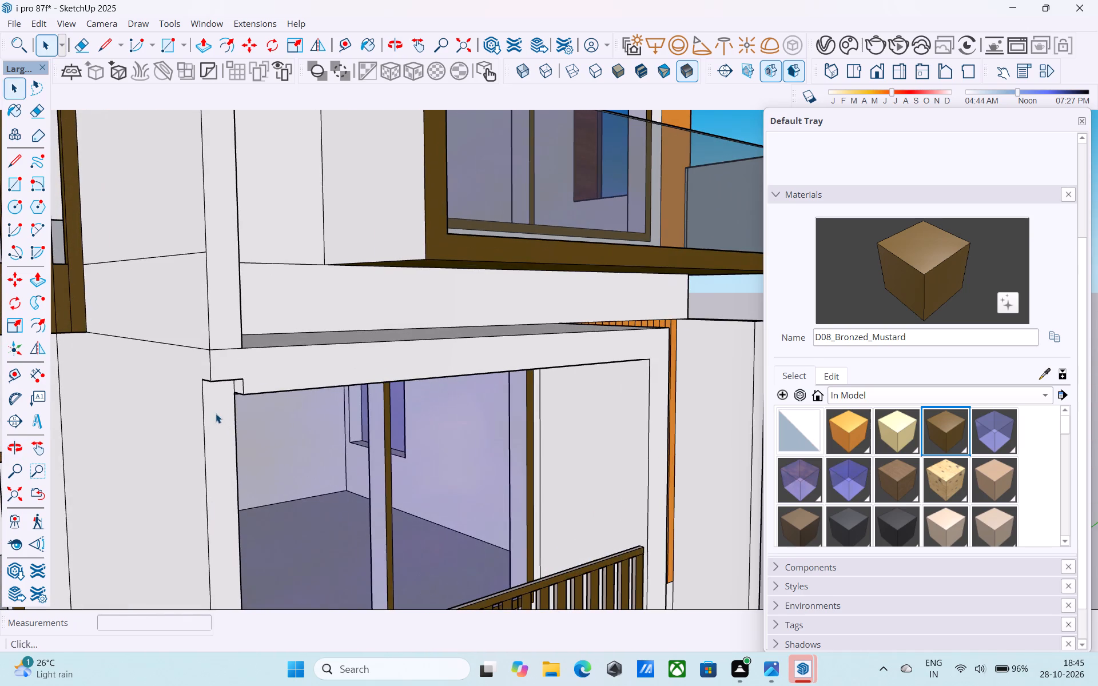
left_click(214, 413)
scroll(214, 410, "up", 2)
key("p")
left_click(214, 409)
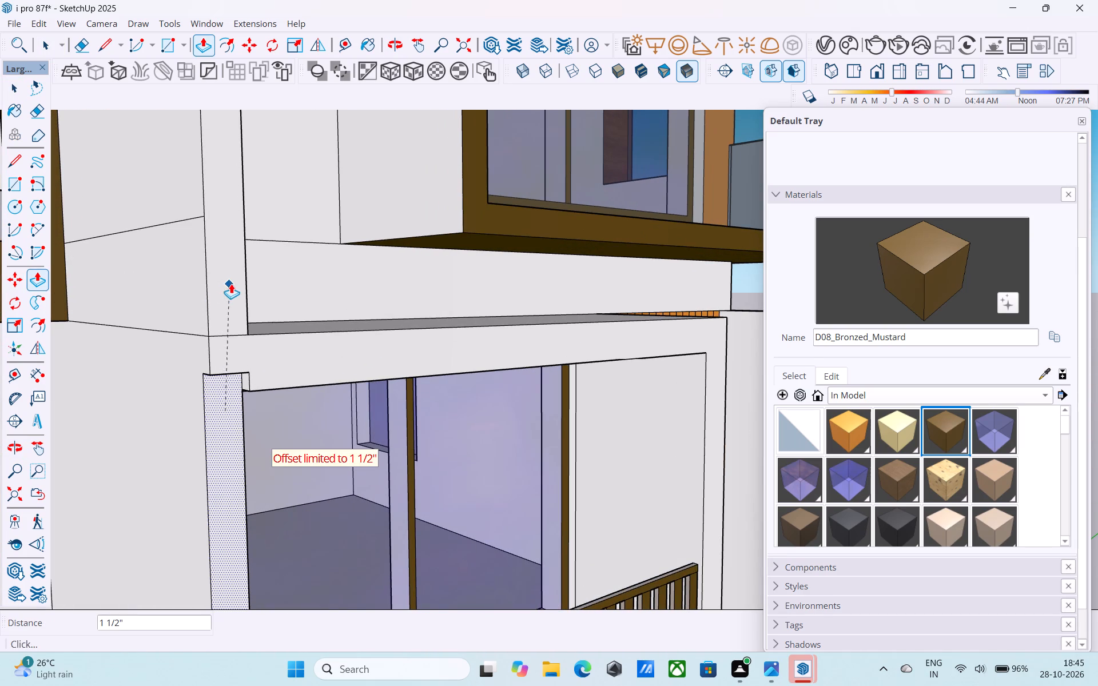
left_click(231, 284)
left_click(224, 415)
left_click(280, 368)
left_click(229, 400)
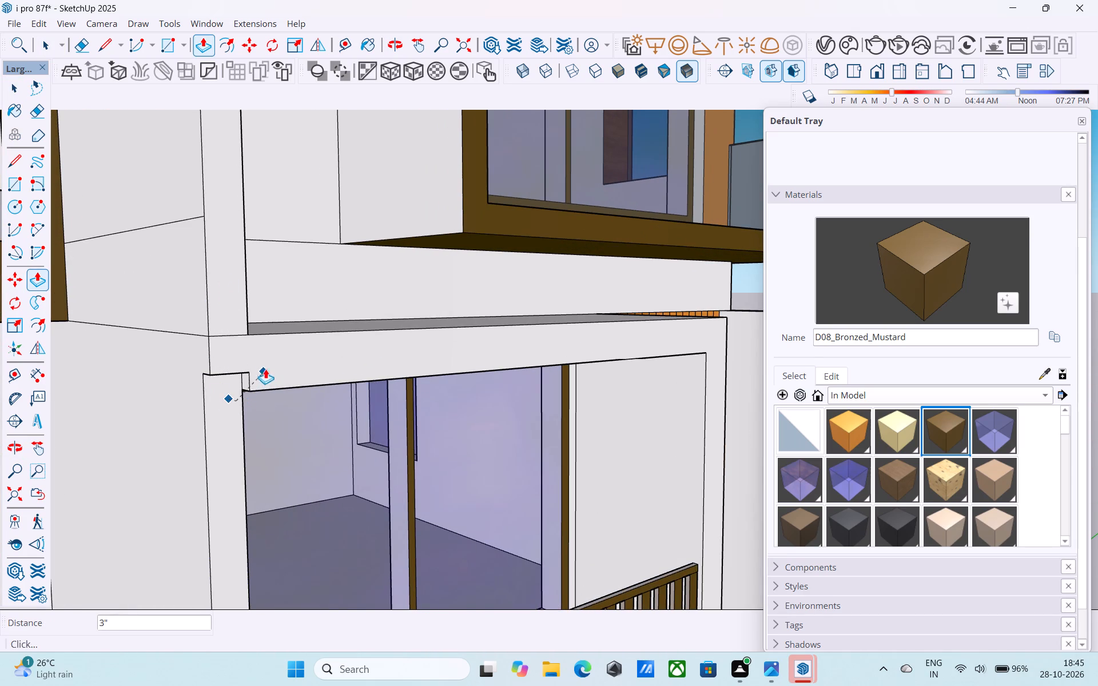
left_click(267, 367)
Erase the stray edge at the ceiling corner of the right wing's top-floor balcony surround.
key("space")
scroll(266, 367, "down", 9)
middle_click_drag(266, 367, 219, 372)
scroll(167, 382, "down", 8)
middle_click_drag(235, 292, 61, 289)
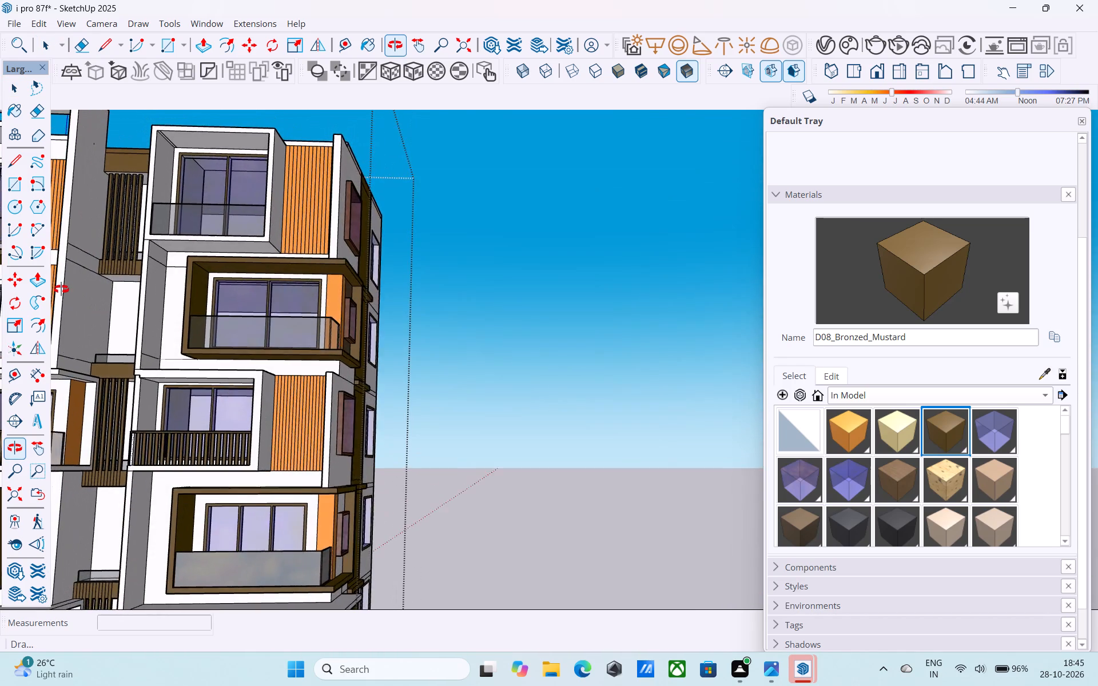
middle_click_drag(61, 289, 94, 283)
middle_click_drag(241, 208, 280, 351, "shift")
scroll(265, 321, "up", 8)
left_click(234, 238)
scroll(234, 238, "up", 3)
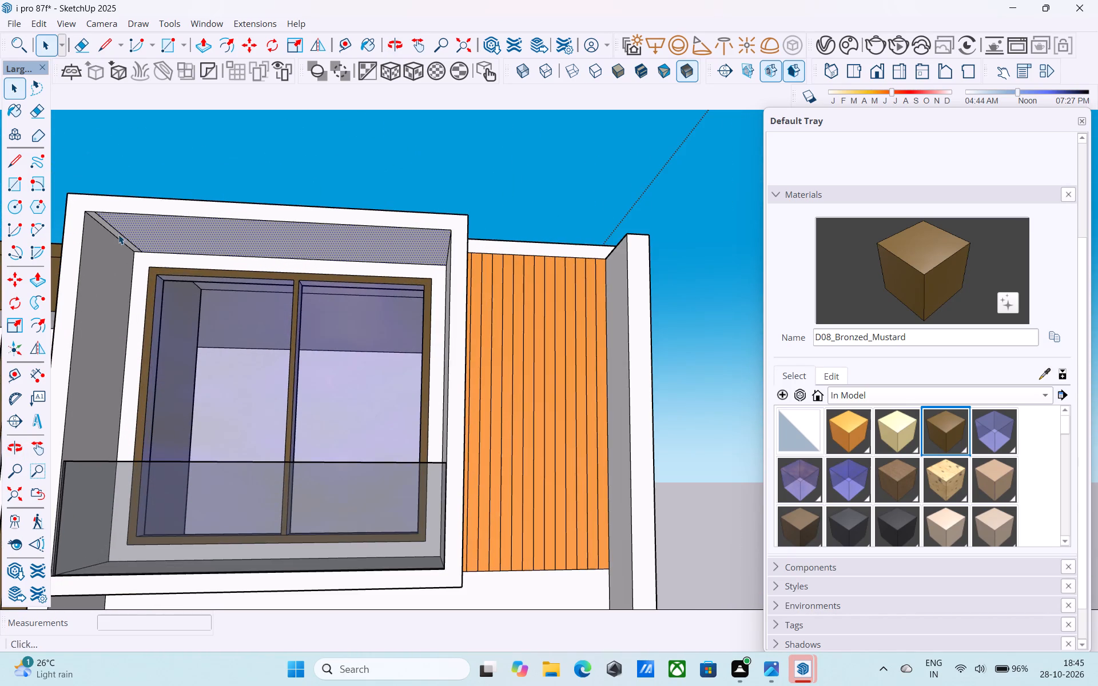
scroll(116, 233, "up", 4)
key("e")
scroll(116, 233, "up", 2)
left_click_drag(118, 225, 110, 226)
key("space")
Push/Pull the ceiling face of the right wing's top-floor balcony surround by 3 inches.
left_click(240, 242)
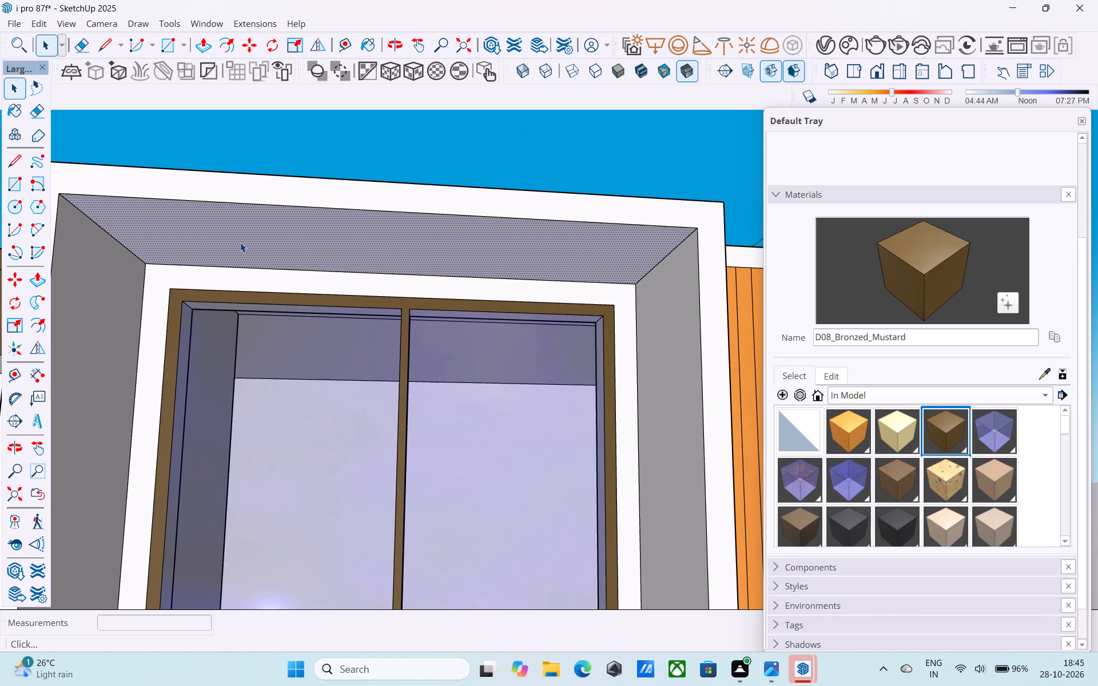
key("p")
left_click(240, 242)
type("3\"")
key("Return")
Push/Pull the top-floor balcony surround's inner side face next to the orange cladding by the same 3 inches.
scroll(249, 247, "down", 8)
middle_click_drag(301, 278, 429, 315)
scroll(215, 270, "down", 2)
scroll(215, 270, "up", 1)
scroll(215, 270, "down", 3)
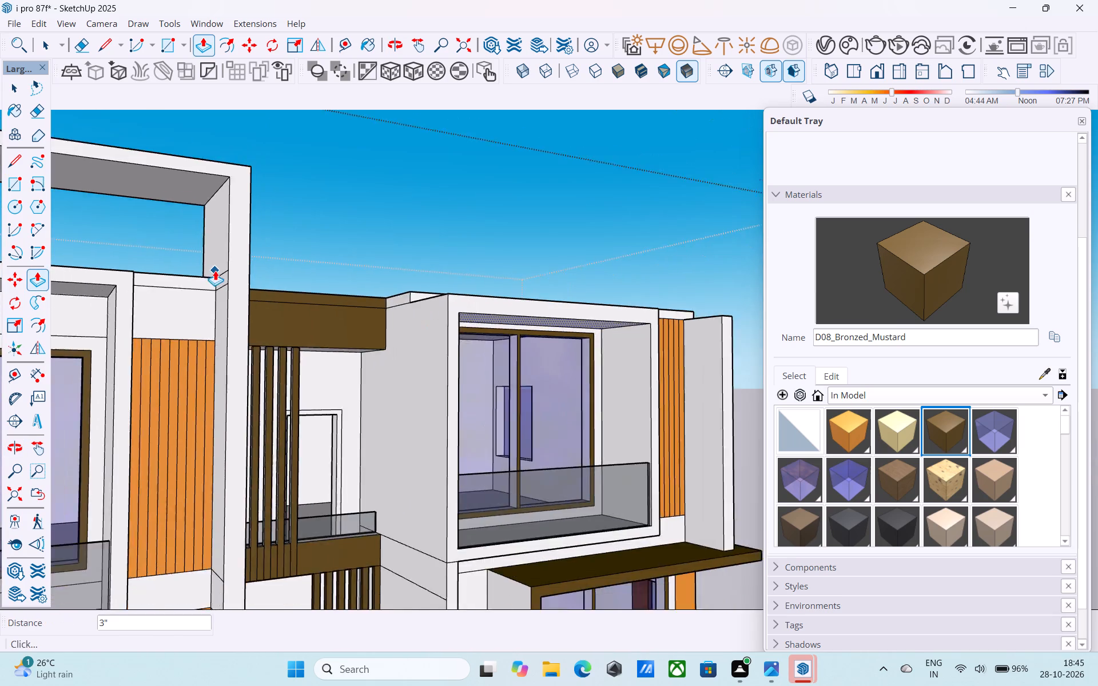
scroll(215, 270, "down", 2)
scroll(429, 337, "up", 4)
key("space")
left_click(630, 364)
scroll(630, 364, "up", 8)
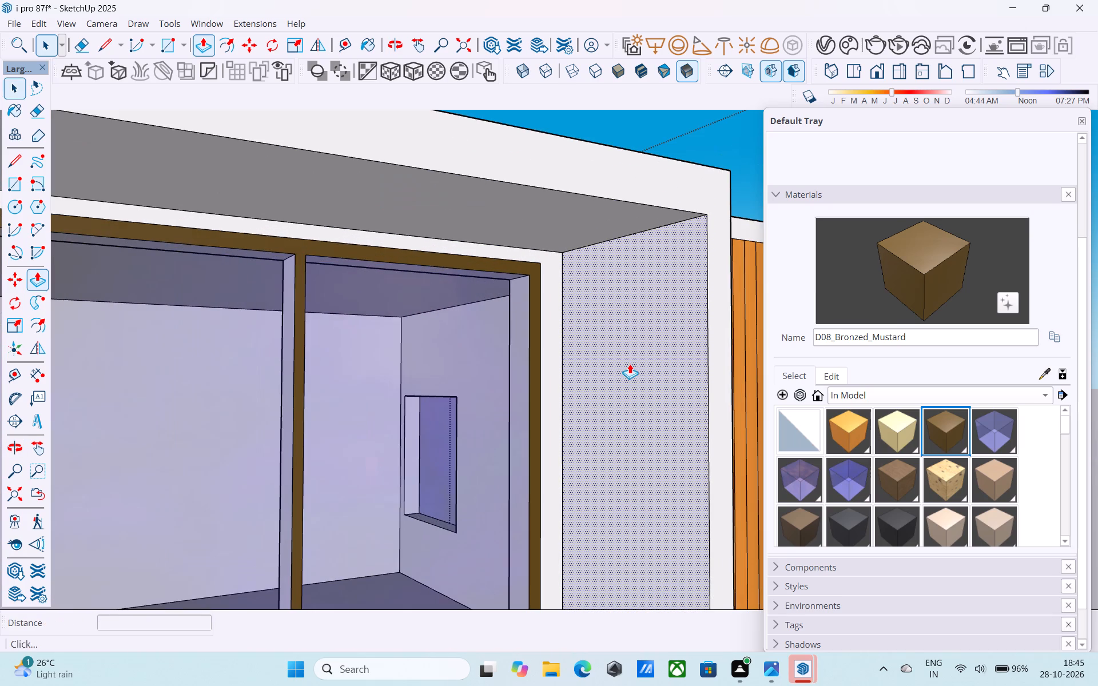
key("p")
double_click(630, 364)
Push/Pull the top-floor balcony surround's inner side face nearest the stair core by 3 inches.
scroll(630, 364, "down", 5)
middle_click_drag(630, 364, 375, 373)
key("space")
left_click(292, 400)
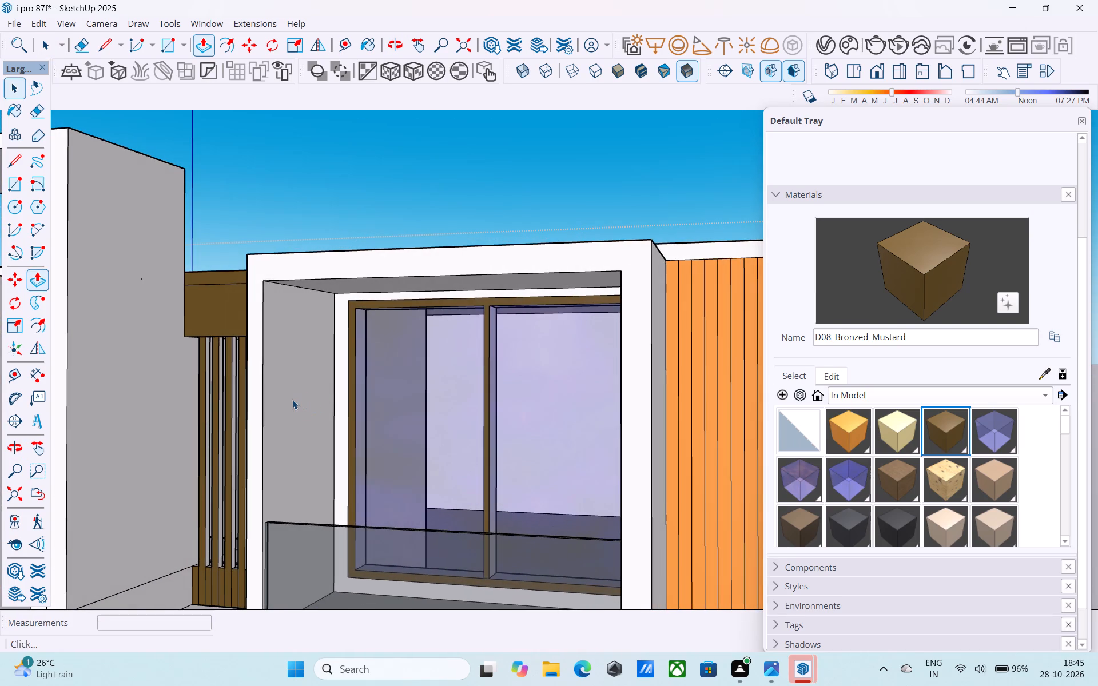
scroll(292, 400, "up", 3)
key("p")
double_click(292, 400)
key("ctrl+z")
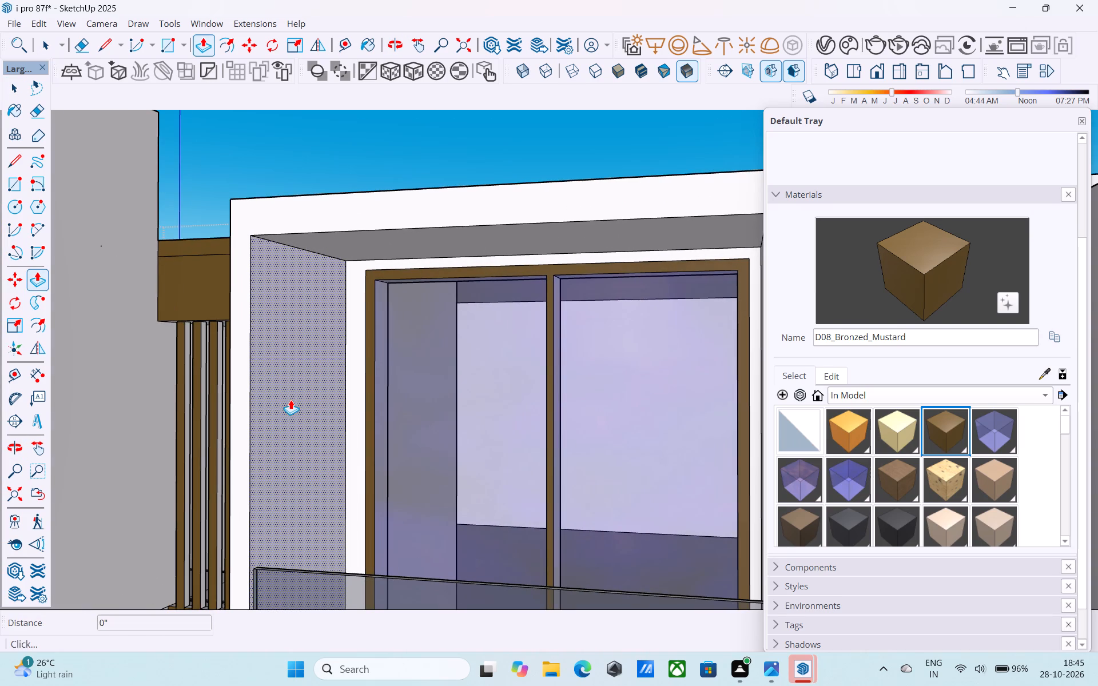
left_click(291, 395)
type("3\"")
key("Return")
key("space")
Push/Pull the ceiling of the right wing's brown-boxed balcony with the three-pane window, below the slatted balcony, by 6 inches.
scroll(296, 370, "down", 10)
middle_click_drag(321, 397, 409, 379)
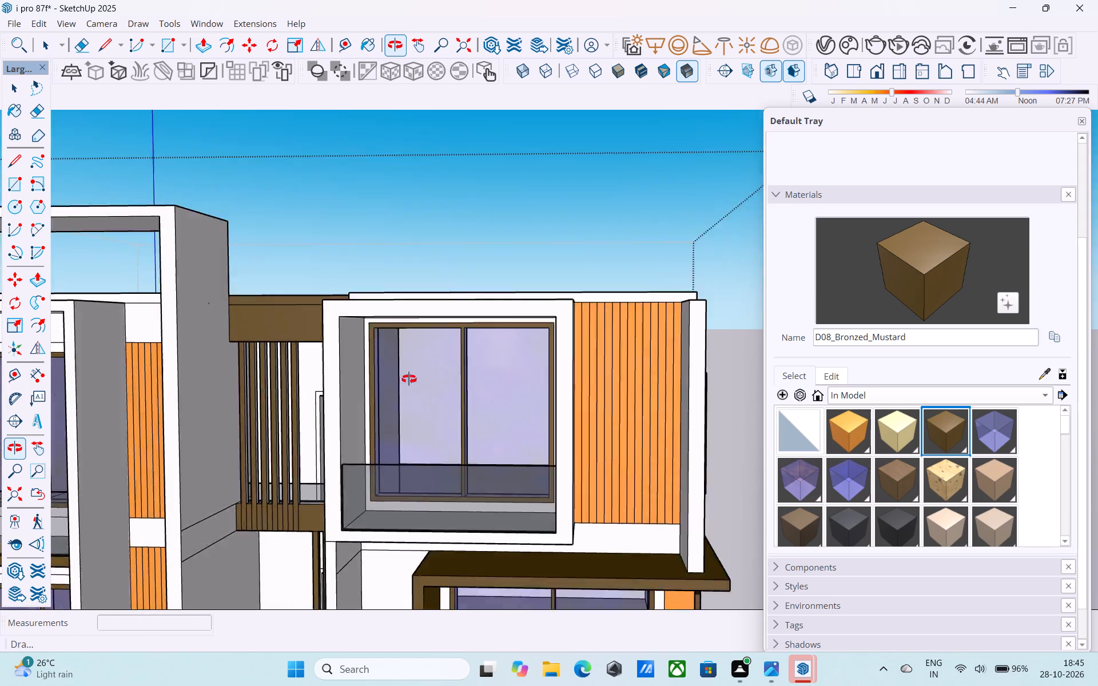
middle_click_drag(409, 379, 420, 362)
scroll(417, 358, "down", 5)
middle_click_drag(474, 425, 399, 256)
middle_click_drag(371, 390, 387, 348, "shift")
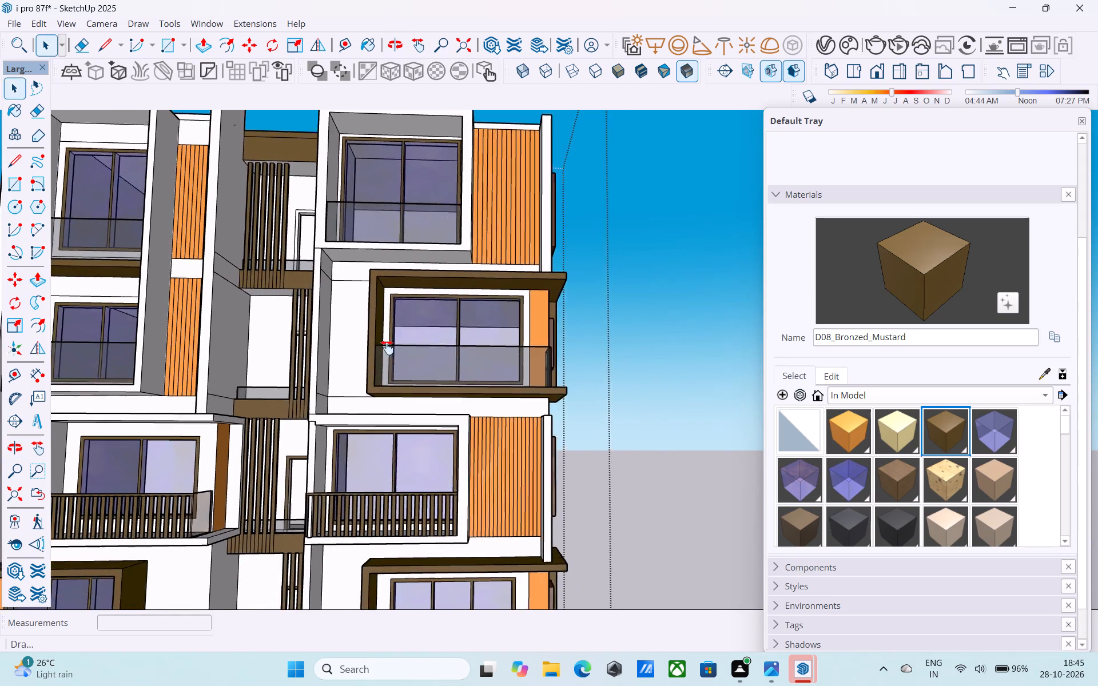
middle_click_drag(387, 348, 373, 264, "shift")
middle_click_drag(443, 430, 440, 321, "shift")
scroll(434, 321, "up", 5)
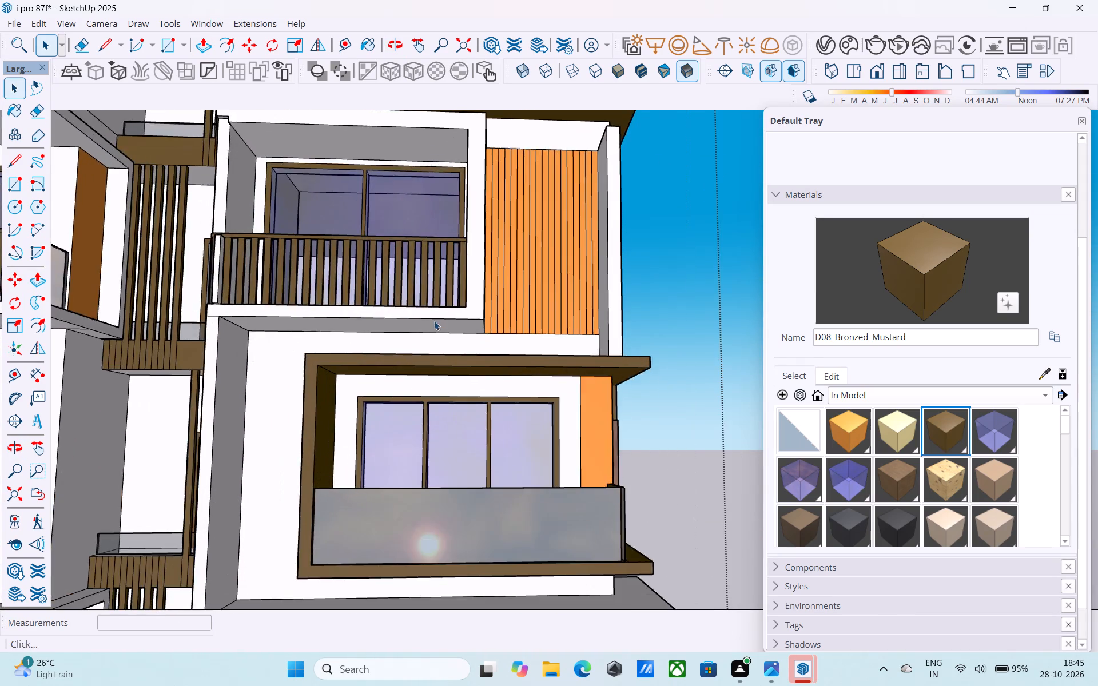
scroll(425, 338, "up", 4)
scroll(425, 338, "down", 4)
middle_click_drag(429, 350, 459, 328, "shift")
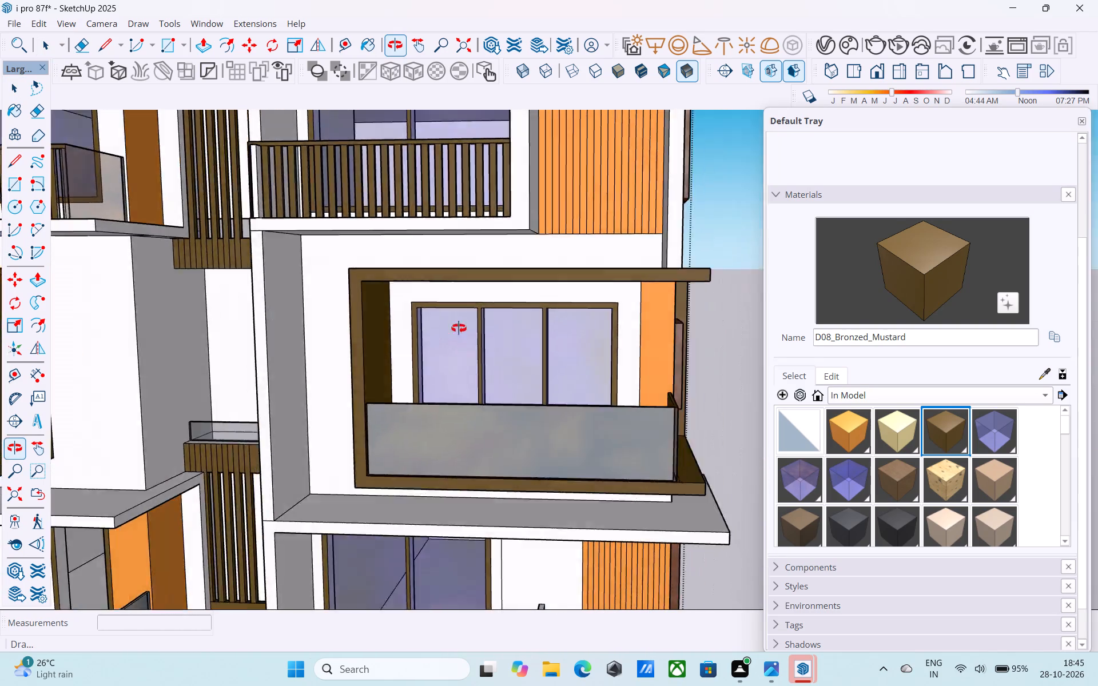
middle_click_drag(459, 328, 407, 298, "shift")
scroll(431, 310, "up", 5)
middle_click_drag(496, 288, 385, 276, "shift")
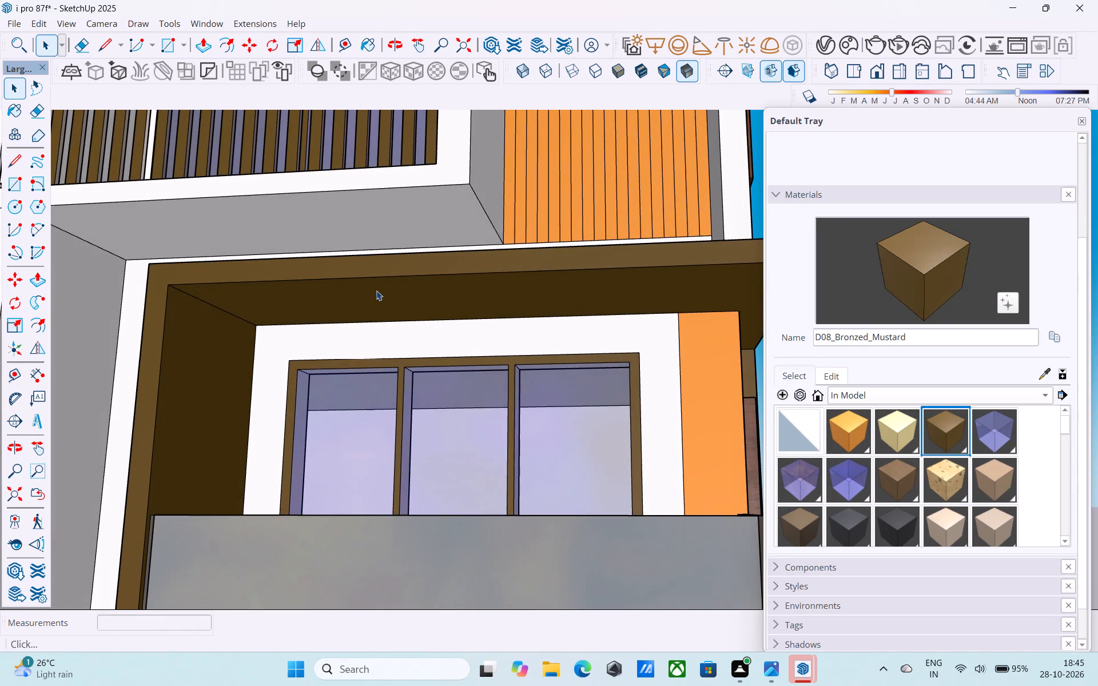
left_click(377, 292)
key("p")
left_click(378, 292)
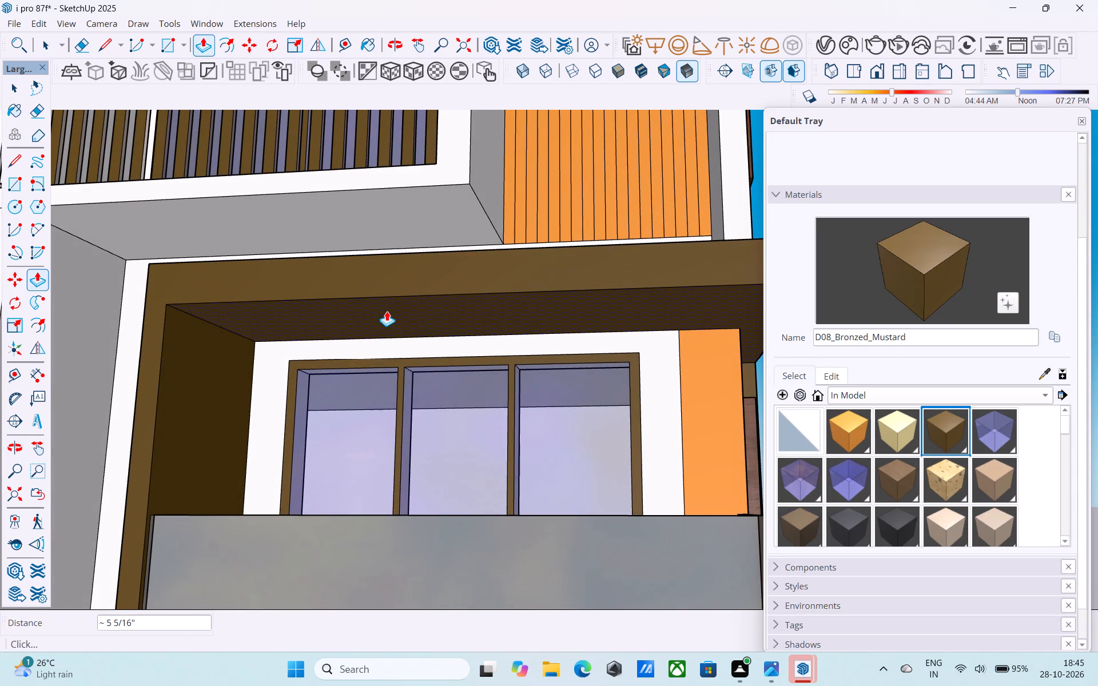
type("6\"")
key("Return")
Push/Pull the same brown-boxed balcony's inner side wall by the same 6 inches.
scroll(387, 311, "down", 5)
middle_click_drag(383, 317, 327, 339)
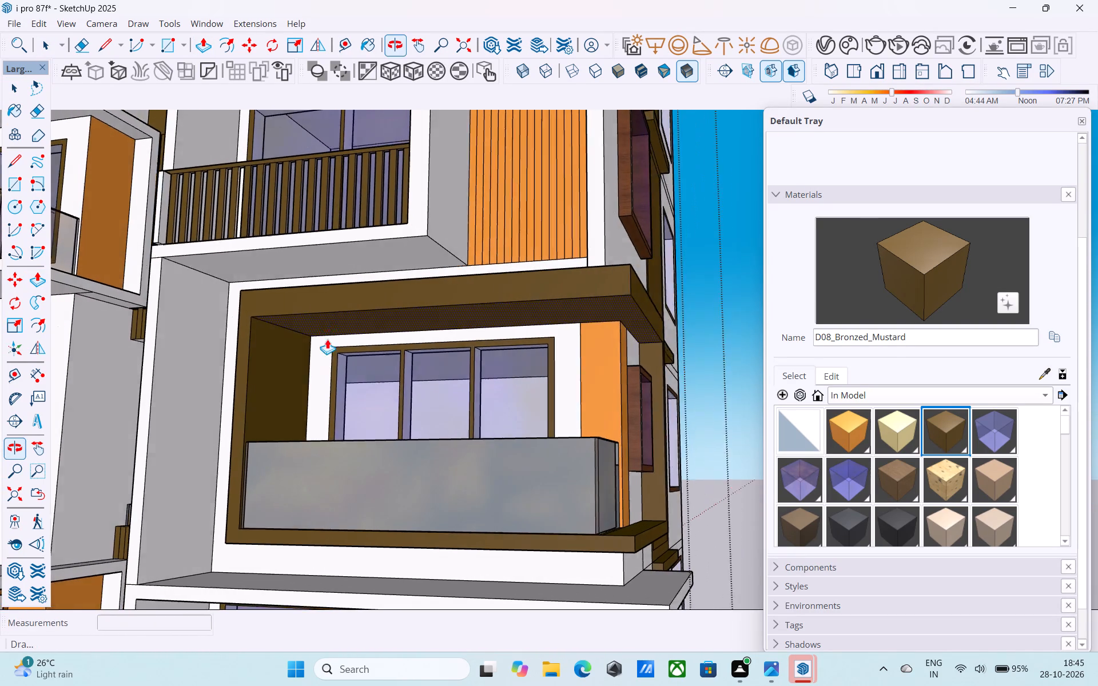
middle_click_drag(327, 339, 336, 333)
double_click(275, 376)
Raise the same brown box's base by 6 inches, covering the side ledge and the front strip outside the glass railing.
scroll(276, 375, "down", 5)
middle_click_drag(276, 375, 462, 460)
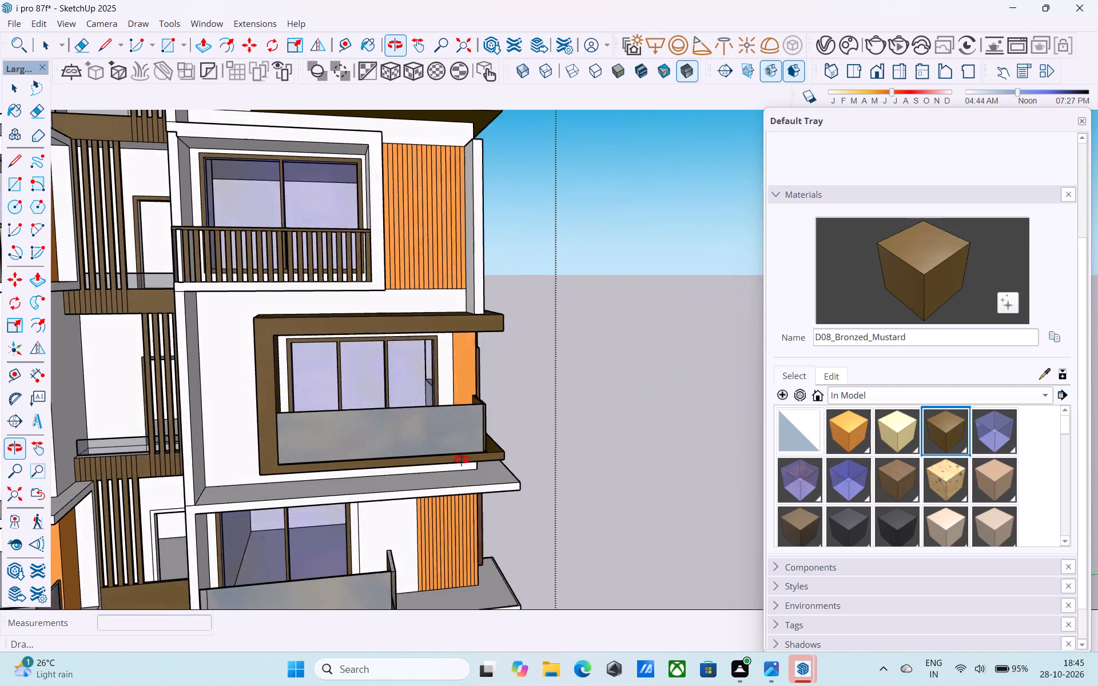
middle_click_drag(462, 460, 490, 456)
scroll(491, 457, "up", 12)
middle_click_drag(486, 444, 445, 494)
scroll(445, 494, "up", 5)
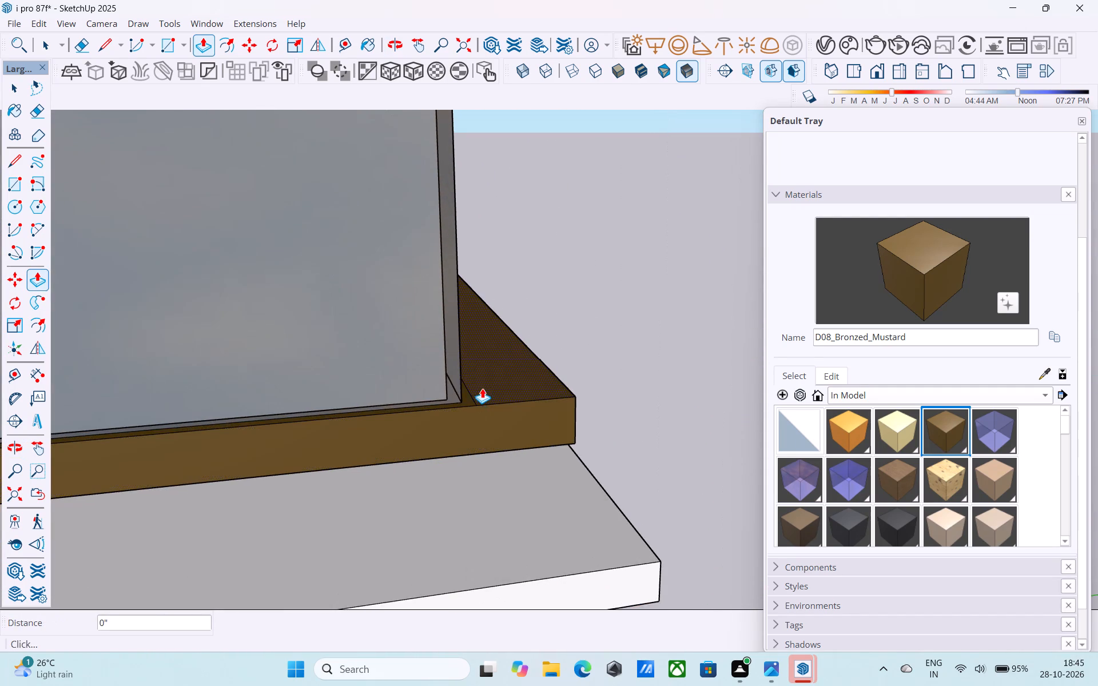
middle_click_drag(482, 384, 340, 427)
scroll(592, 336, "up", 4)
scroll(457, 368, "down", 4)
left_click(457, 368)
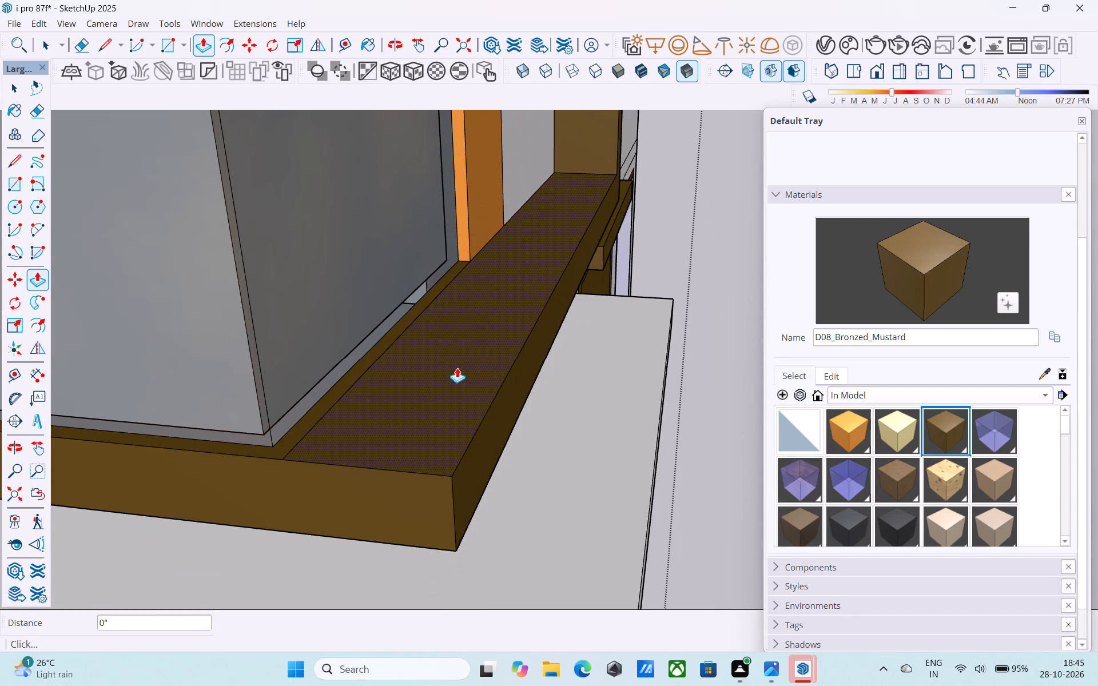
key("space")
left_click(439, 387)
scroll(439, 387, "up", 2)
key("p")
double_click(439, 387)
scroll(432, 393, "down", 4)
scroll(249, 459, "up", 9)
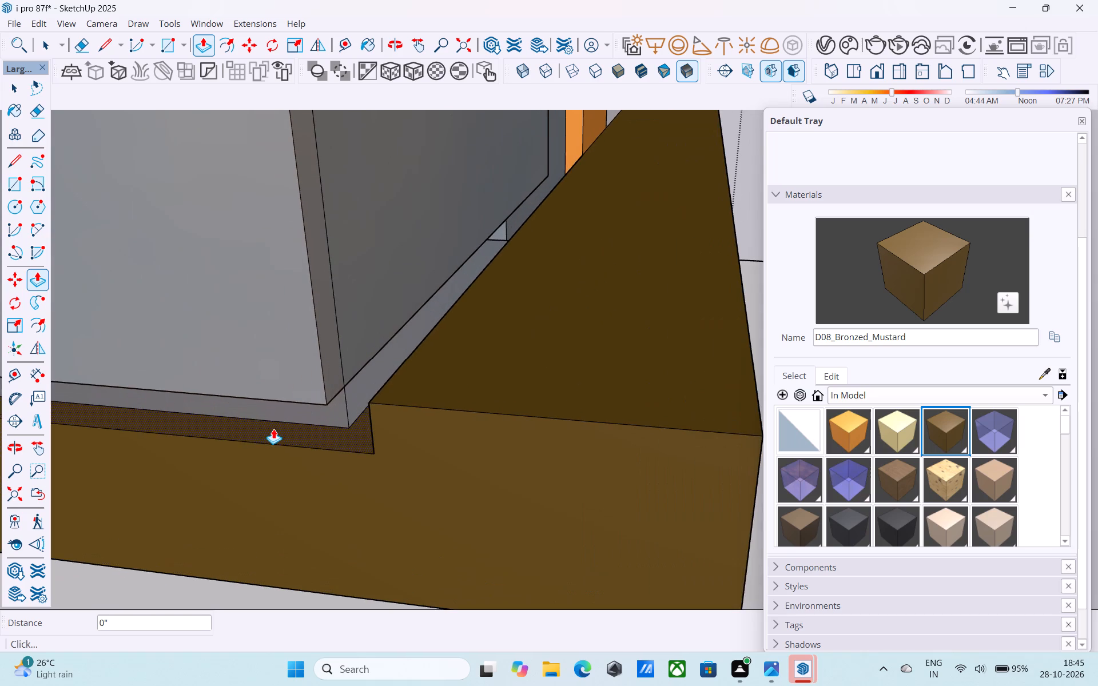
double_click(273, 429)
Push/Pull the inner side wall of the left wing's brown-boxed balcony with the three-pane window by the same 6 inches.
scroll(275, 429, "down", 20)
scroll(275, 429, "down", 9)
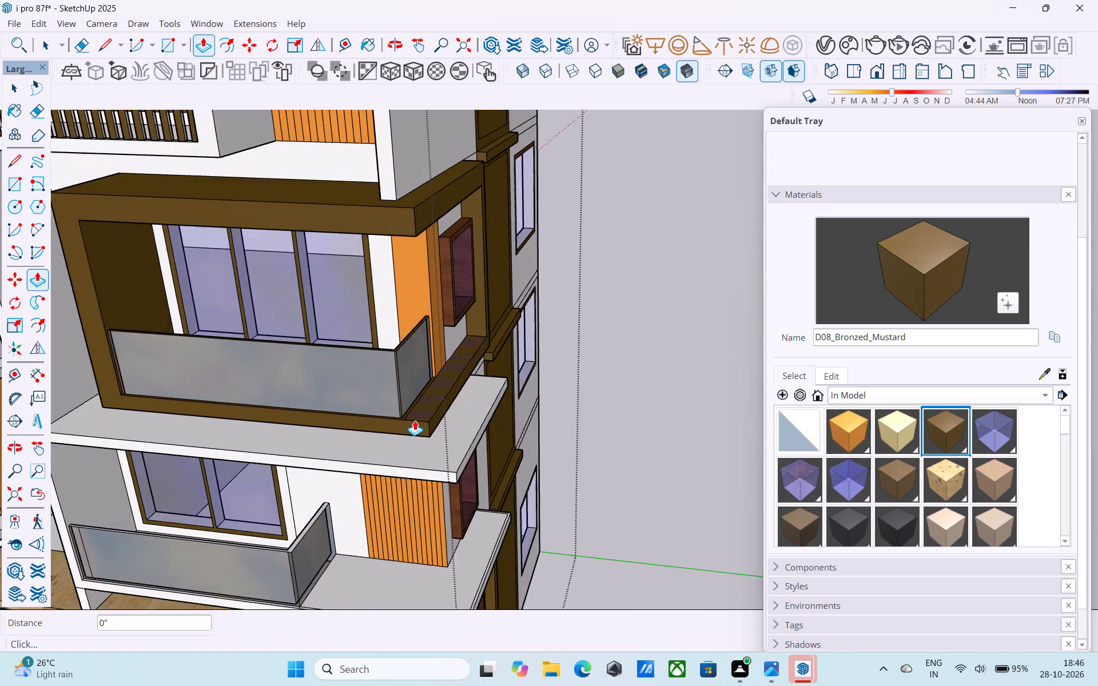
scroll(415, 420, "down", 7)
middle_click_drag(416, 420, 479, 340)
scroll(463, 360, "down", 5)
middle_click_drag(461, 369, 454, 399)
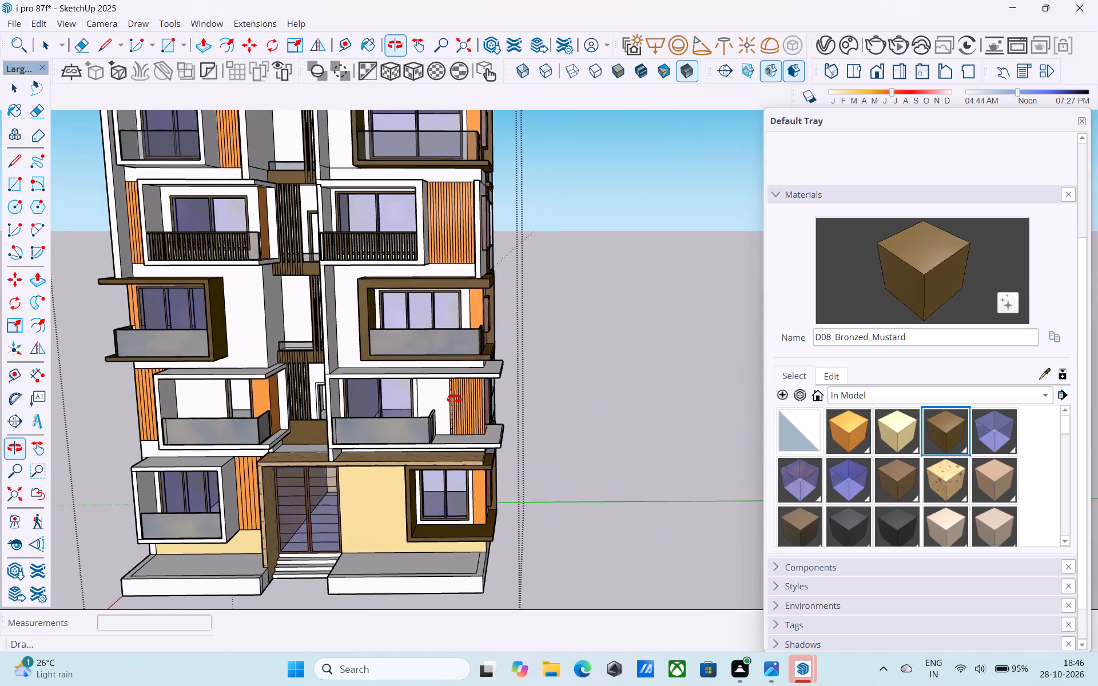
middle_click_drag(454, 399, 466, 364)
scroll(466, 365, "down", 3)
middle_click_drag(462, 380, 622, 426, "shift")
scroll(469, 318, "up", 10)
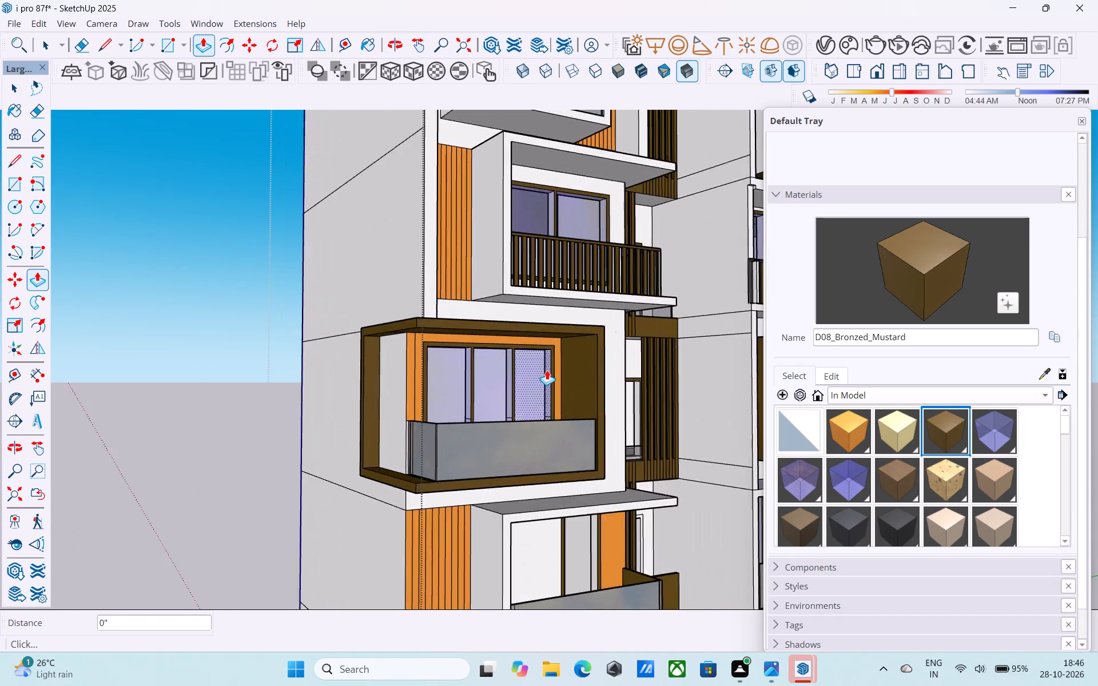
scroll(547, 370, "up", 5)
double_click(599, 368)
Push/Pull the ceiling of the left wing's brown-boxed balcony by the same 6 inches.
middle_click_drag(595, 356, 571, 267)
scroll(595, 356, "up", 1)
scroll(575, 277, "up", 3)
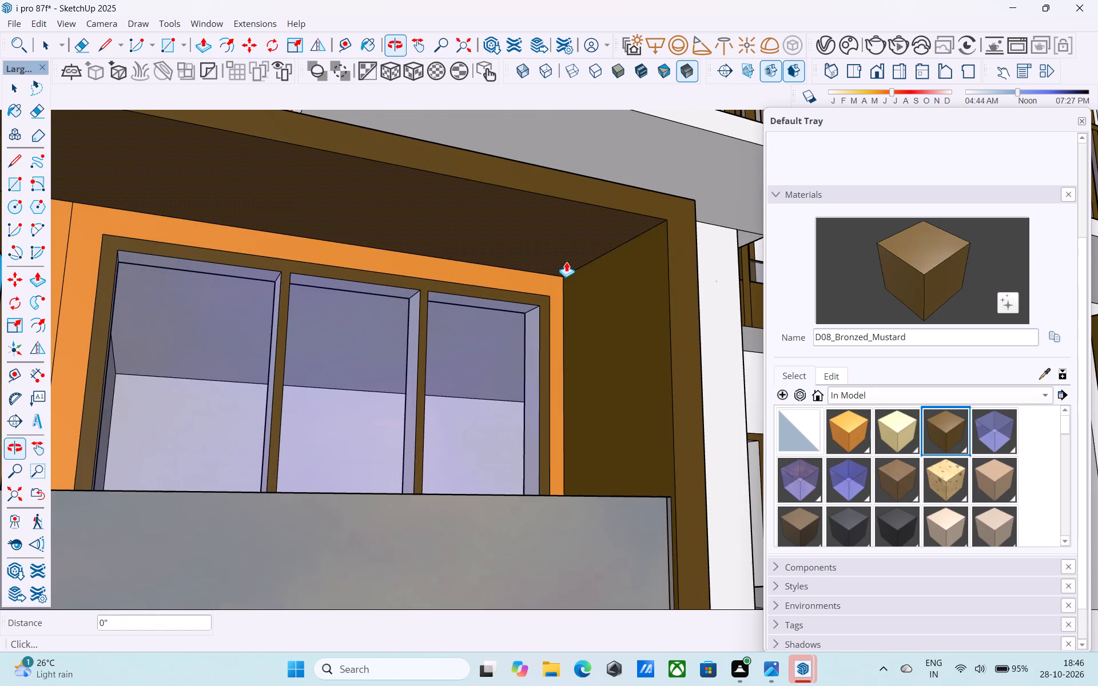
double_click(558, 250)
scroll(558, 249, "down", 10)
middle_click_drag(561, 257, 640, 282)
scroll(383, 296, "up", 5)
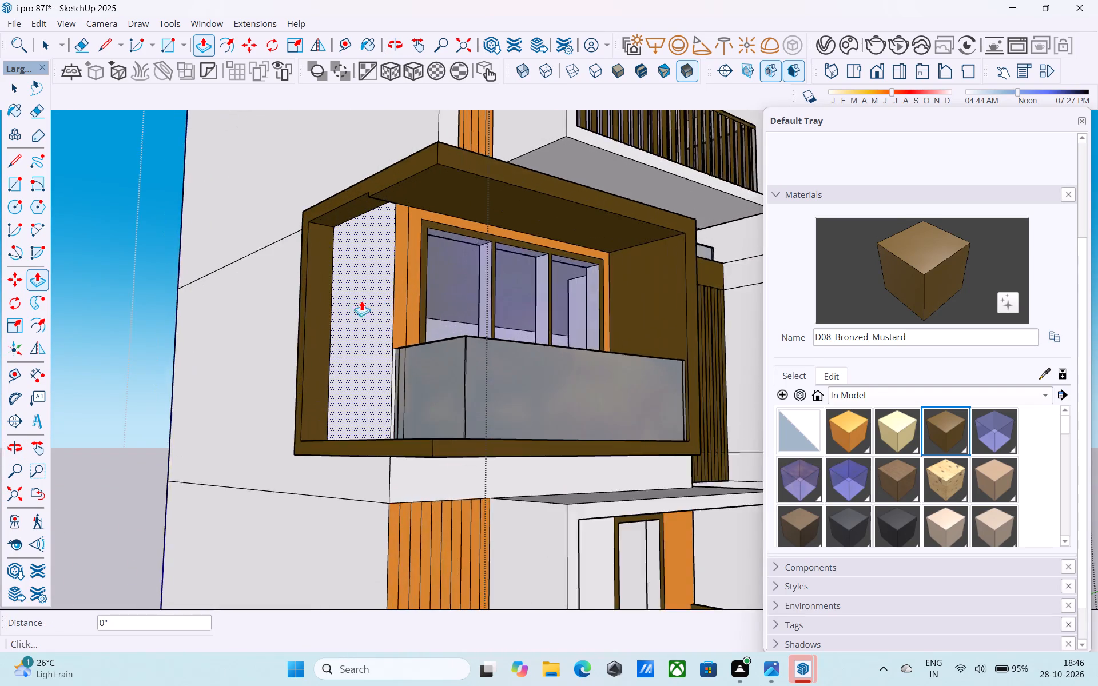
Push/Pull the open-side post and the side ceiling strip of the left wing's brown-boxed balcony by the same 6 inches.
scroll(361, 301, "up", 3)
double_click(320, 296)
middle_click_drag(319, 295, 289, 327)
scroll(330, 294, "up", 4)
double_click(332, 274)
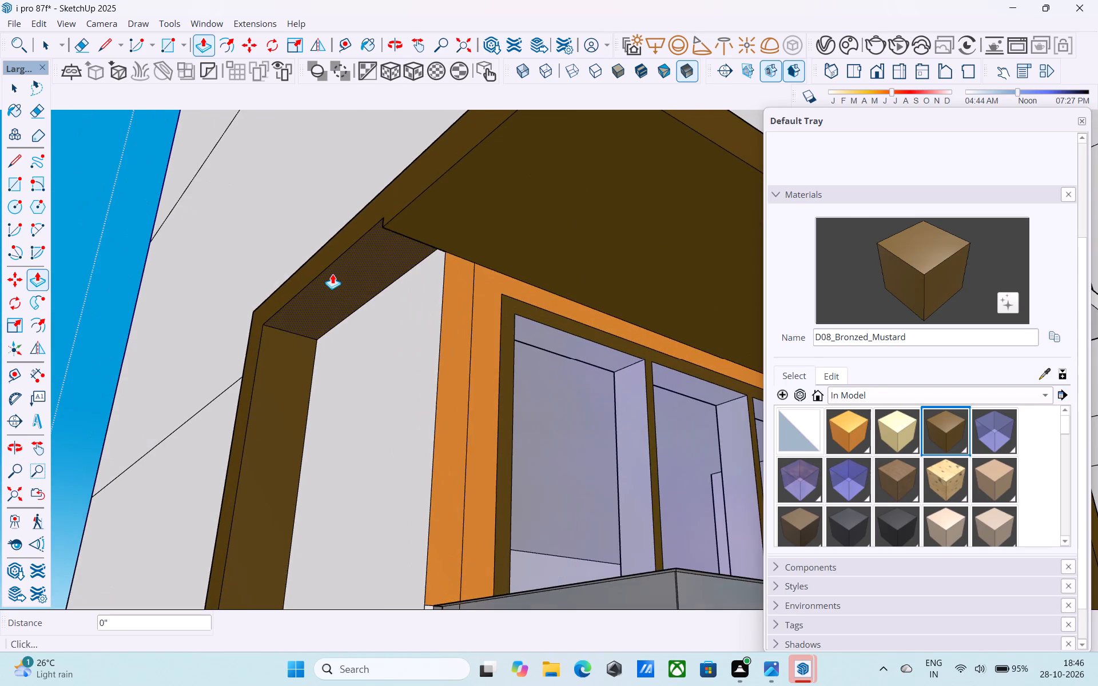
Raise the same brown box's base by 6 inches, covering the side ledge and the front strip outside the glass railing.
scroll(335, 273, "down", 13)
middle_click_drag(375, 358, 385, 594)
scroll(387, 543, "up", 5)
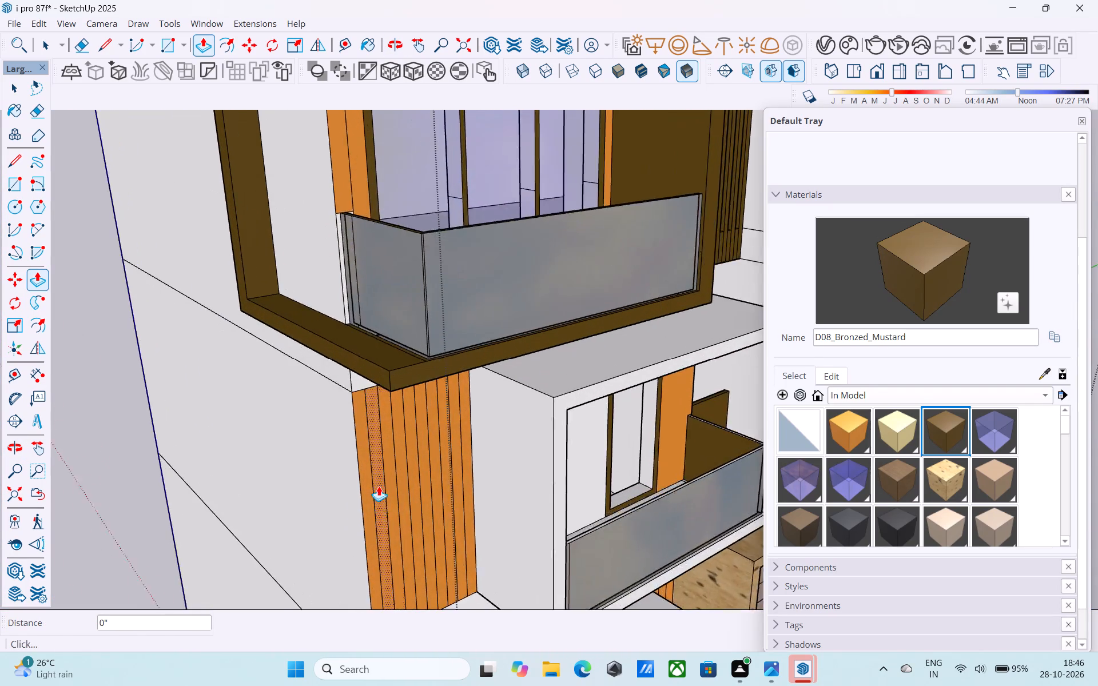
scroll(379, 486, "up", 4)
scroll(364, 323, "up", 1)
double_click(381, 289)
scroll(381, 289, "down", 6)
middle_click_drag(377, 297, 316, 425, "shift")
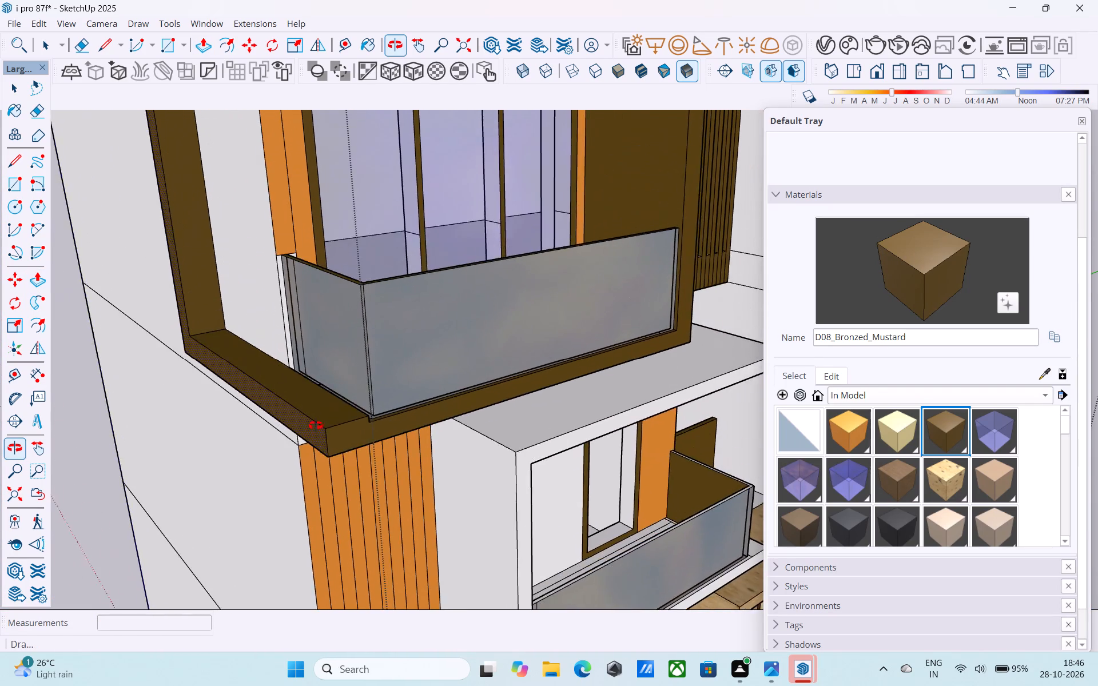
middle_click_drag(316, 425, 316, 435, "shift")
scroll(376, 436, "up", 20)
double_click(398, 422)
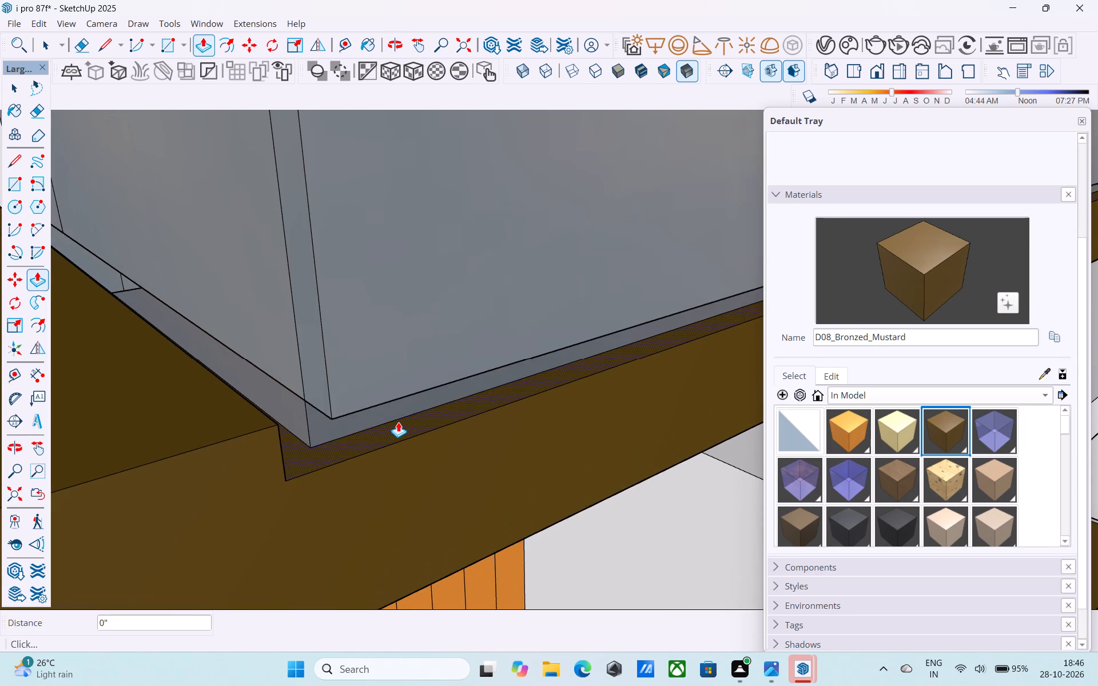
scroll(398, 422, "down", 20)
scroll(398, 422, "down", 8)
middle_click_drag(404, 453, 408, 514, "shift")
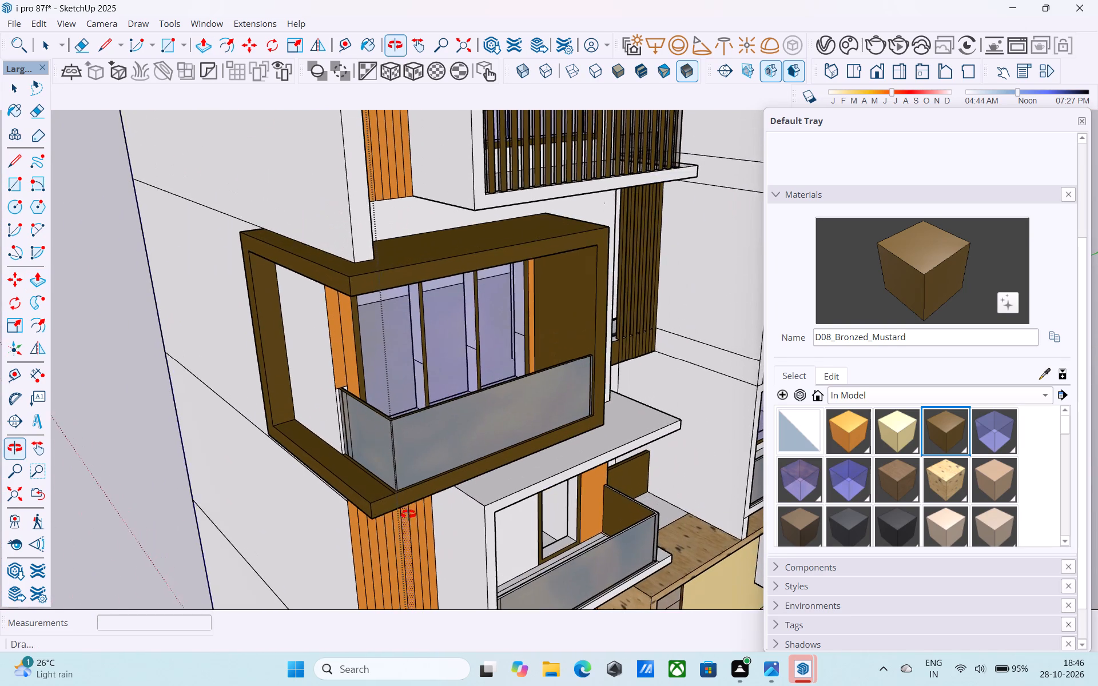
middle_click_drag(408, 514, 405, 509, "shift")
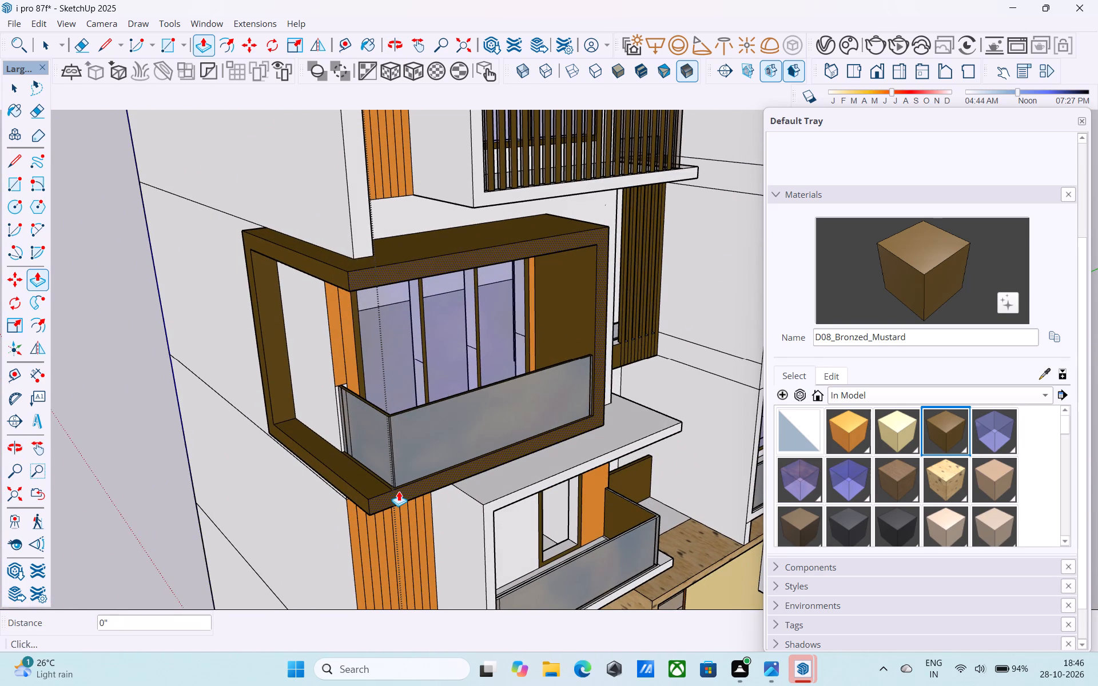
Push/Pull both inner side walls of the left wing's white surround spanning the top two floors by the same 6 inches.
scroll(399, 485, "down", 6)
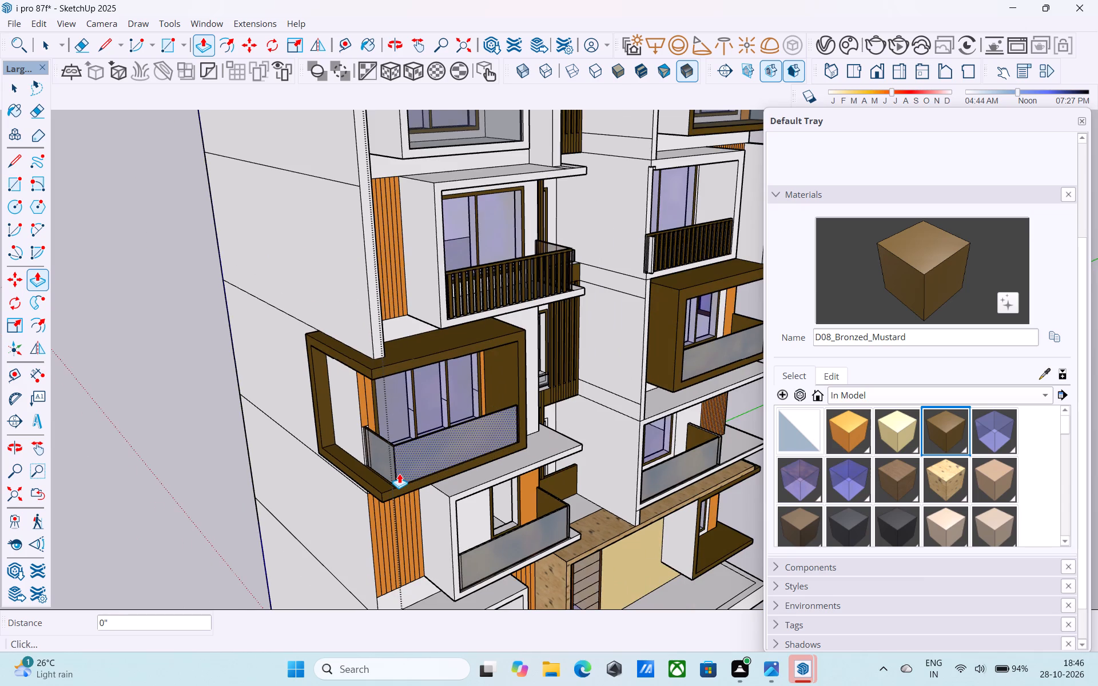
scroll(402, 485, "down", 11)
middle_click_drag(400, 491, 324, 425)
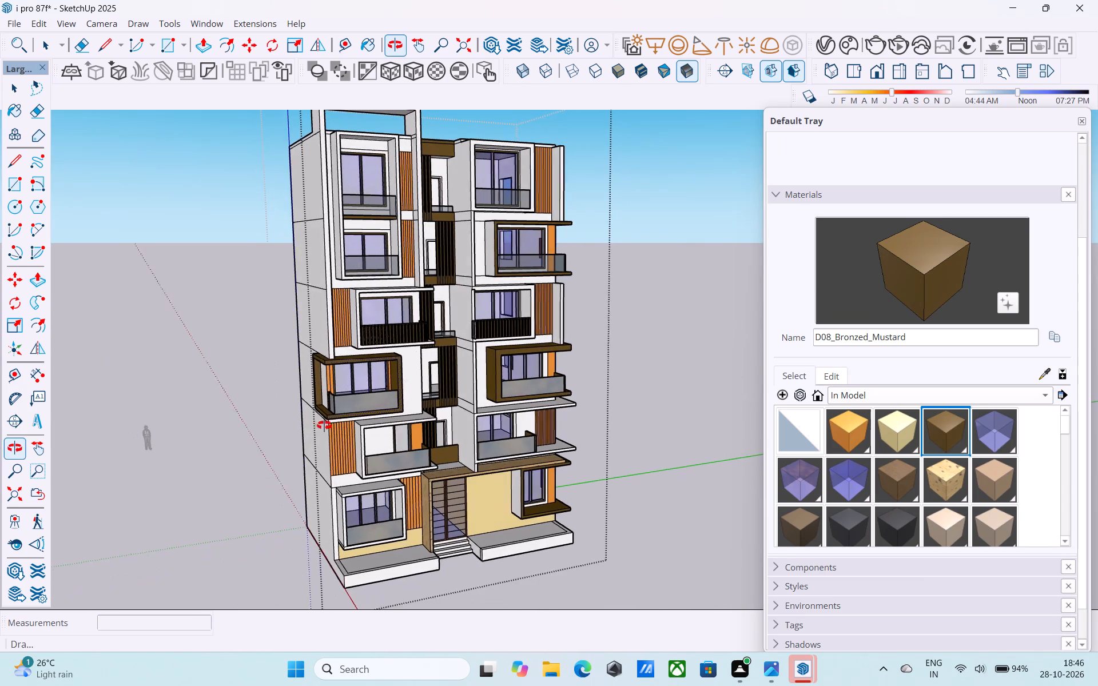
middle_click_drag(324, 425, 323, 425)
middle_click_drag(371, 295, 369, 334)
scroll(355, 178, "up", 8)
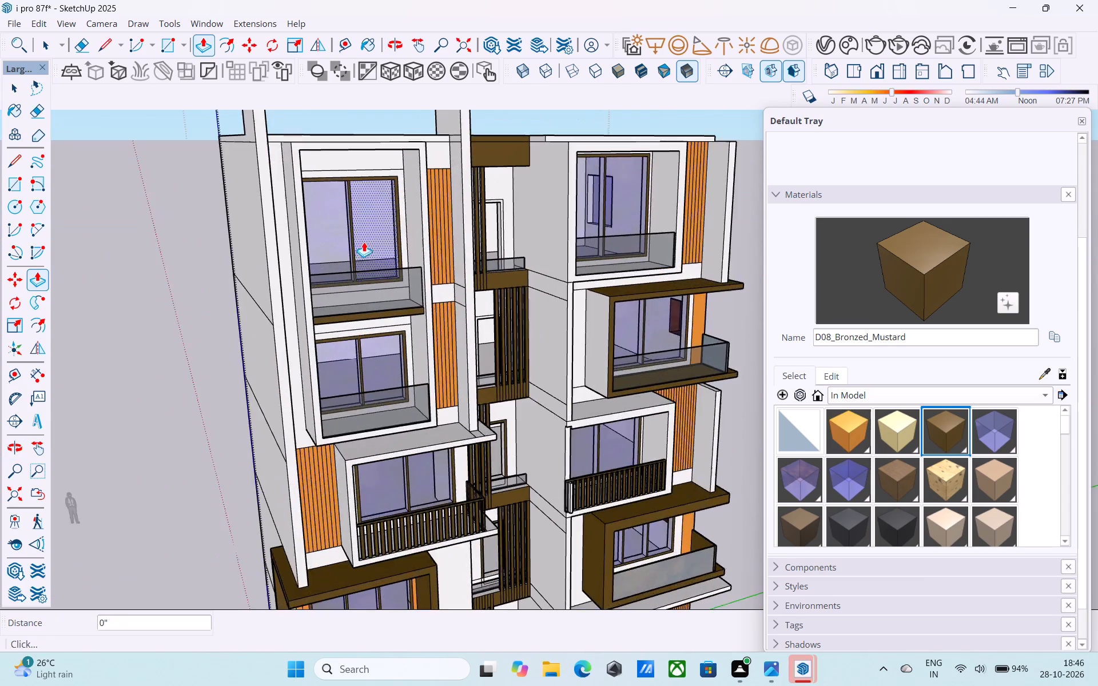
scroll(364, 242, "up", 3)
scroll(434, 225, "up", 4)
double_click(432, 224)
scroll(431, 224, "down", 2)
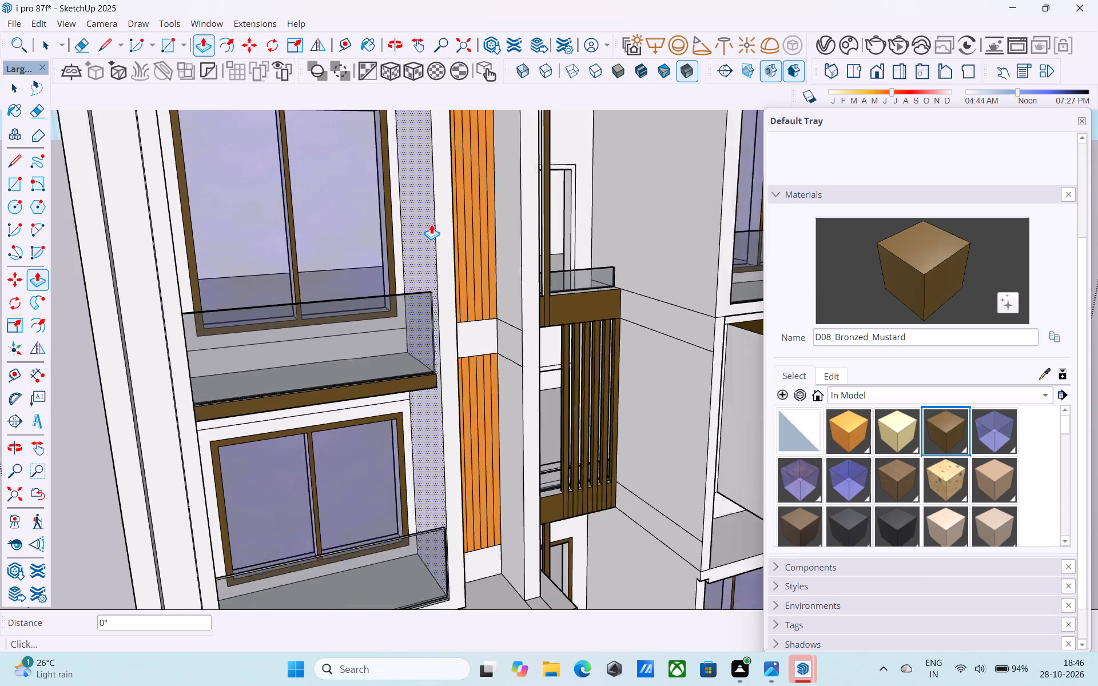
scroll(431, 224, "down", 3)
middle_click_drag(428, 229, 265, 237)
scroll(262, 235, "up", 3)
double_click(301, 216)
scroll(301, 216, "down", 6)
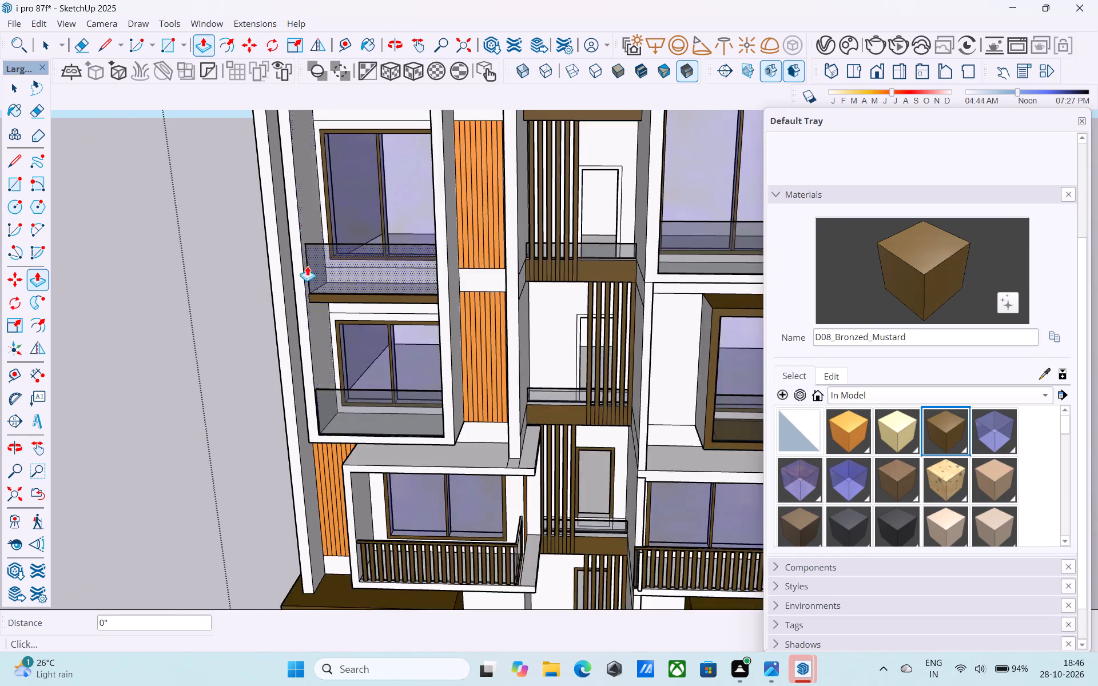
Push/Pull the ceiling of the same two-storey white surround by the same 6 inches.
scroll(307, 266, "down", 7)
middle_click_drag(356, 233, 384, 231, "shift")
scroll(383, 221, "up", 5)
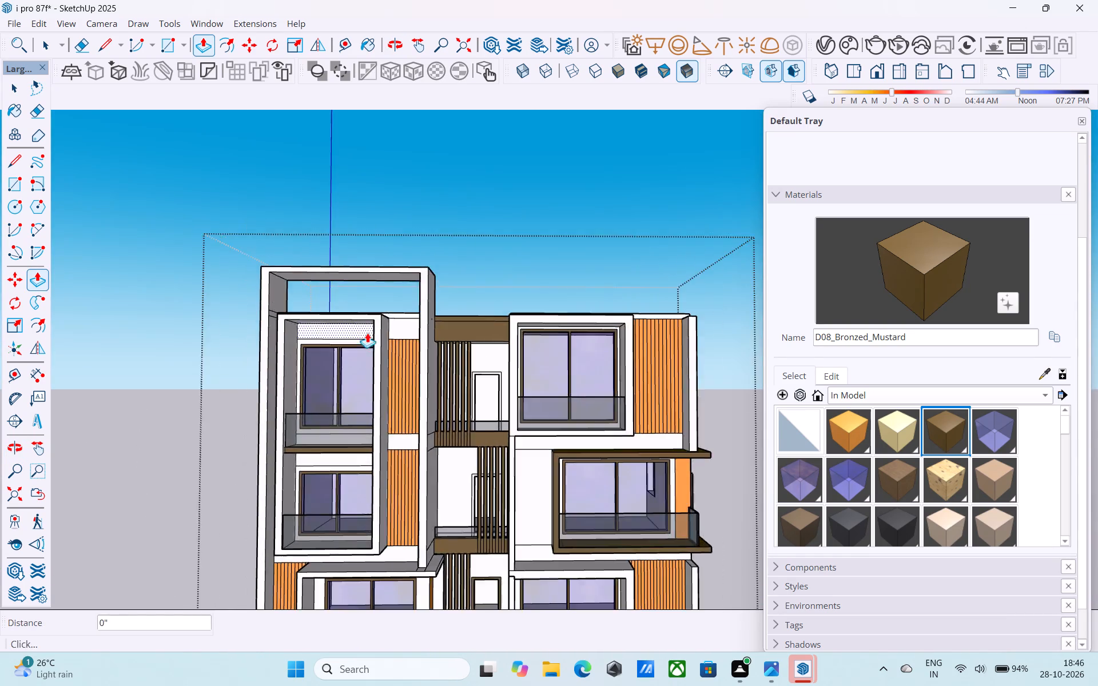
scroll(367, 333, "up", 3)
middle_click_drag(359, 338, 363, 268)
scroll(374, 269, "up", 5)
double_click(345, 262)
scroll(345, 261, "down", 5)
middle_click_drag(362, 378, 391, 211)
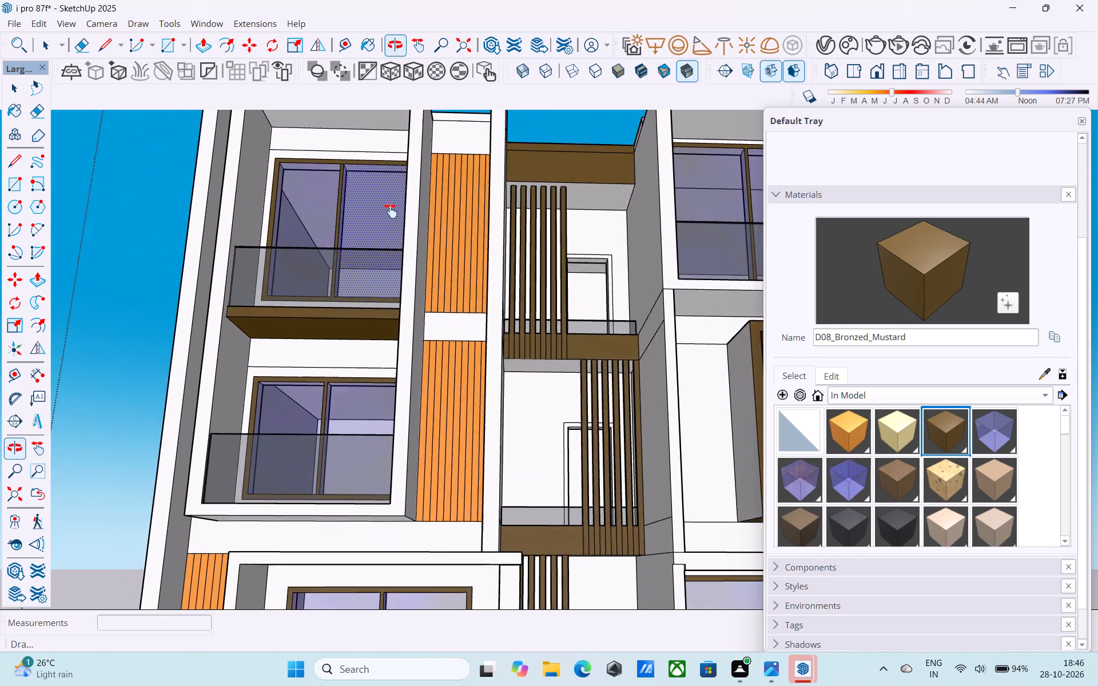
middle_click_drag(391, 211, 408, 200)
scroll(417, 338, "down", 4)
middle_click_drag(397, 416, 442, 377)
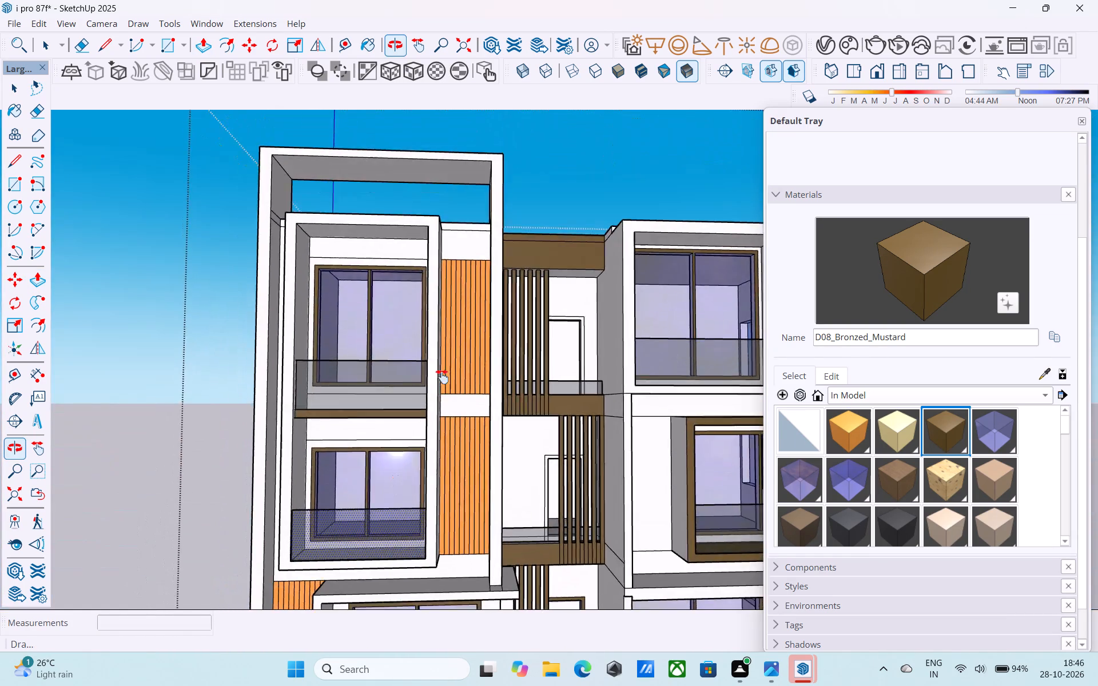
middle_click_drag(442, 377, 458, 408)
Push/Pull the ceiling and inner side wall of the left wing's white balcony with the slatted railing by the same 6 inches.
scroll(440, 501, "up", 5)
scroll(439, 508, "down", 4)
middle_click_drag(425, 494, 271, 220)
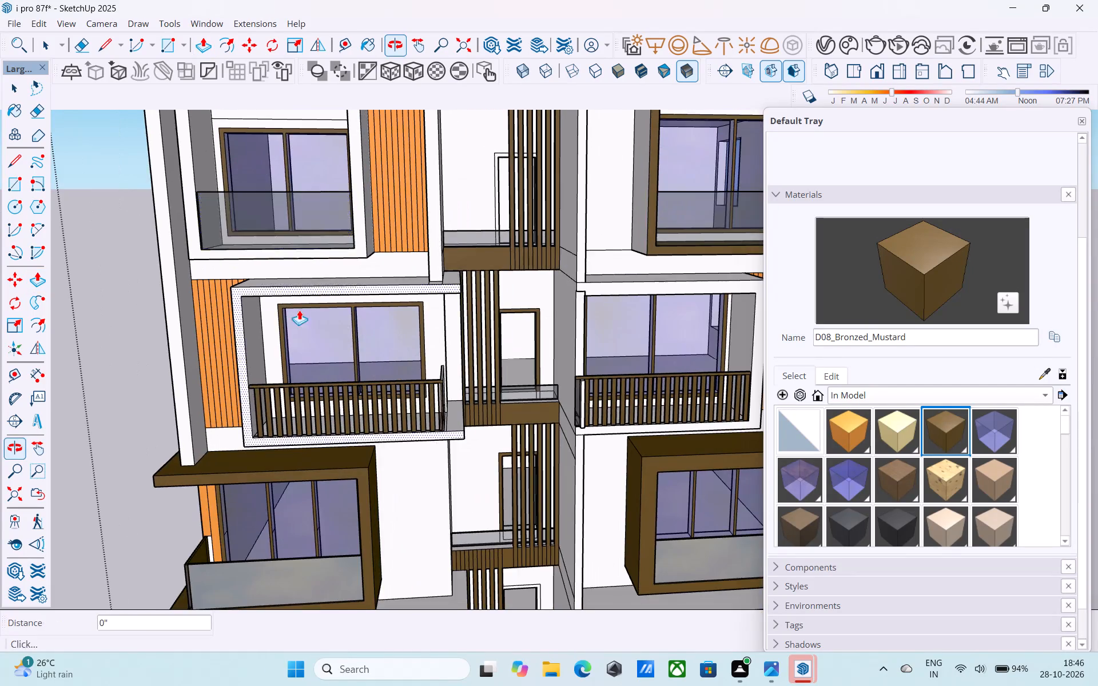
scroll(299, 310, "up", 1)
middle_click_drag(300, 310, 276, 196)
scroll(328, 292, "up", 5)
double_click(333, 304)
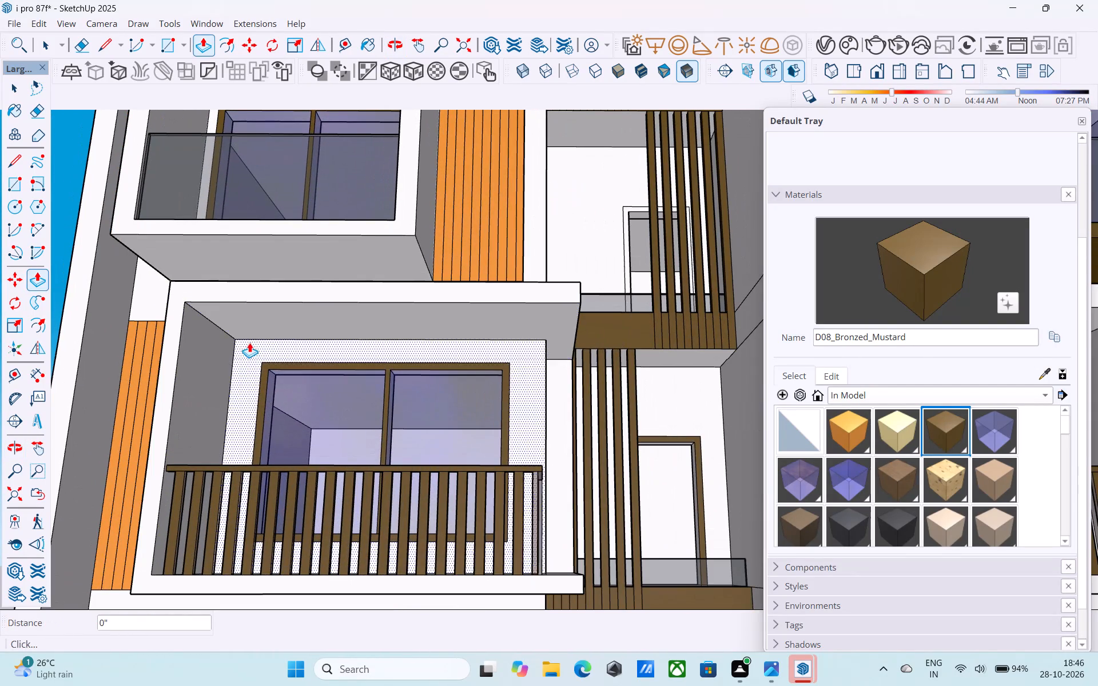
double_click(217, 352)
scroll(217, 352, "down", 12)
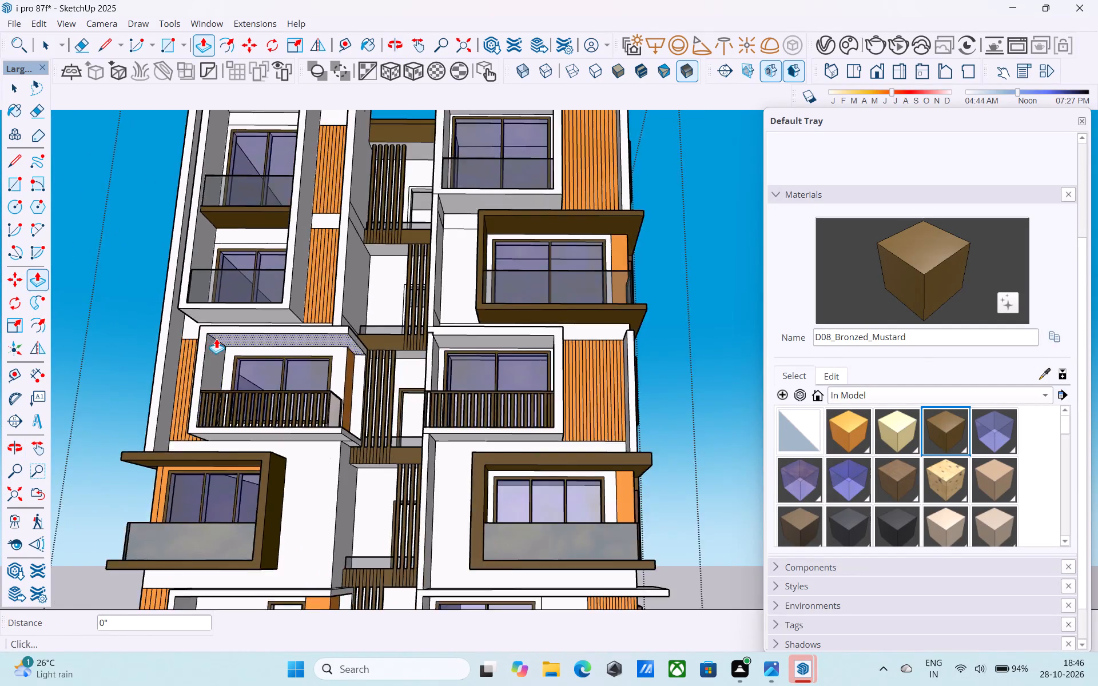
Raise the same slatted-railing balcony's base by 6 inches, covering the strip beside the railing and the outer side ledge.
scroll(216, 338, "down", 8)
middle_click_drag(248, 382, 281, 474)
scroll(281, 474, "up", 17)
middle_click_drag(315, 458, 316, 474)
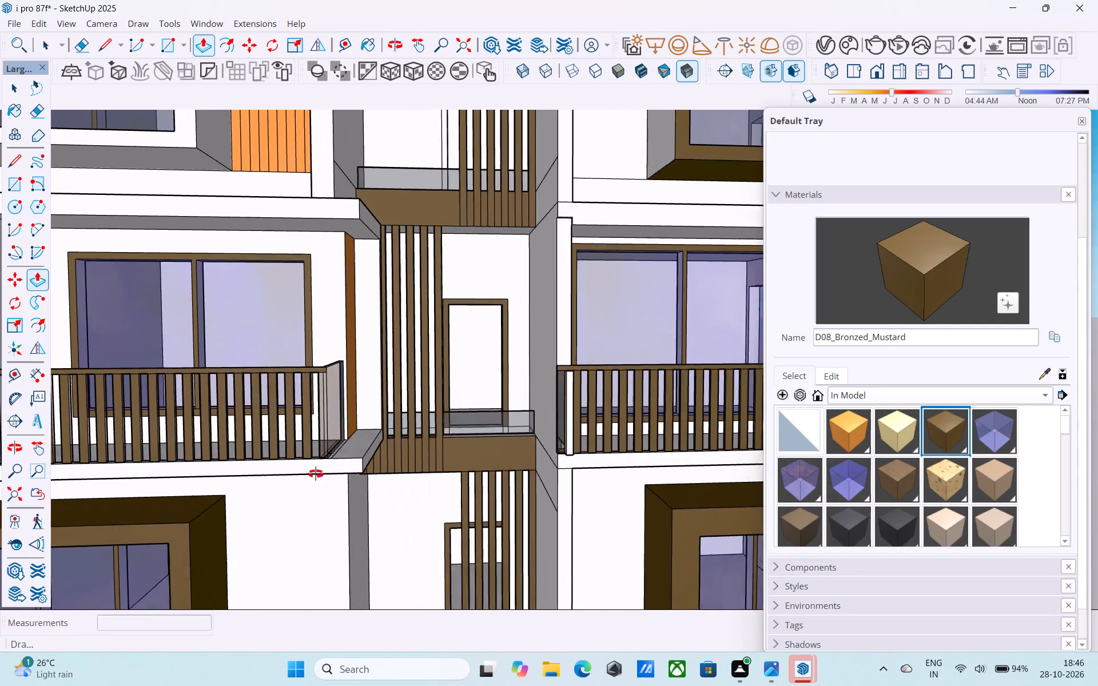
middle_click_drag(316, 474, 332, 489)
scroll(326, 505, "up", 18)
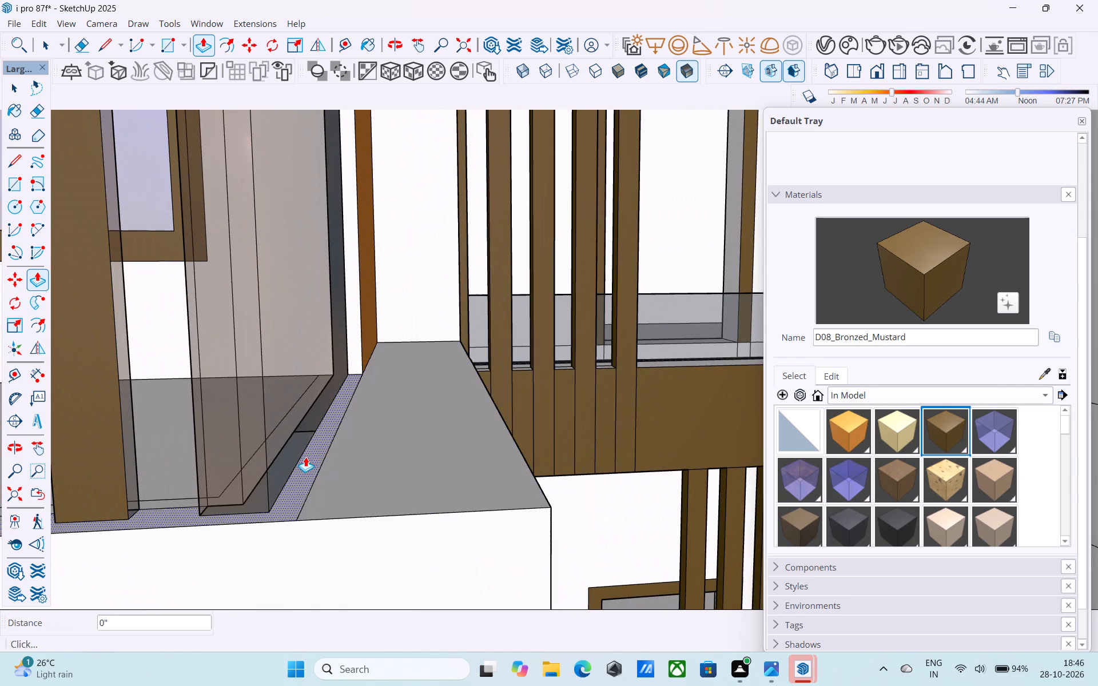
double_click(305, 457)
double_click(348, 466)
scroll(349, 466, "down", 20)
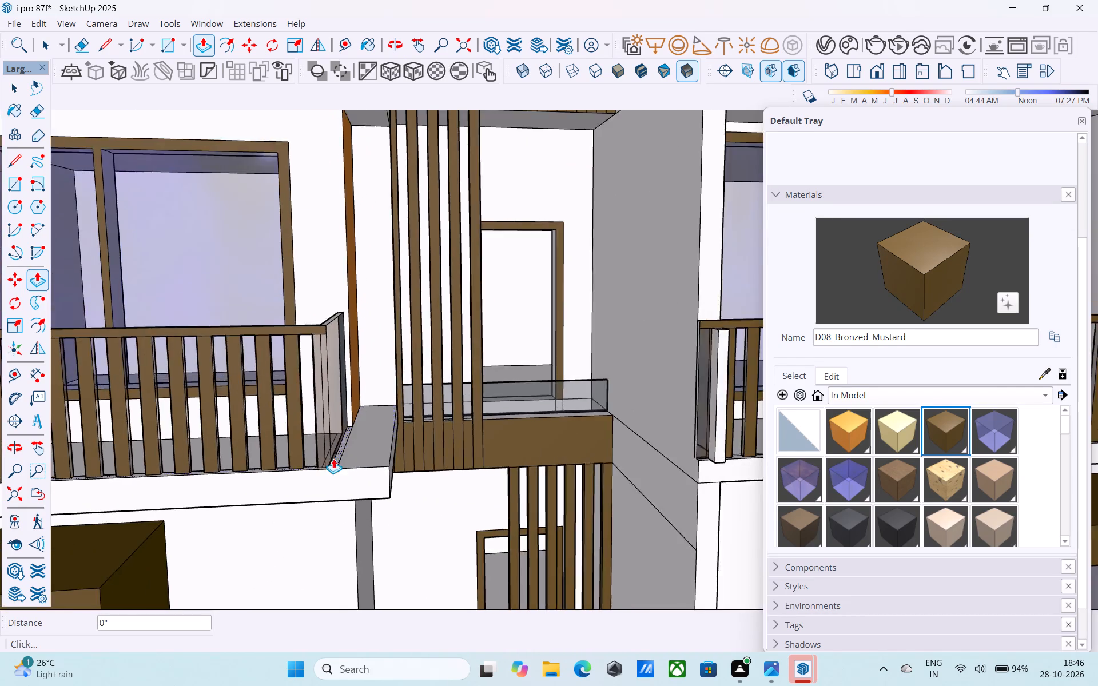
Examine the right wing's balcony surrounds from the top floor down.
scroll(333, 458, "down", 15)
middle_click_drag(316, 448, 299, 441)
middle_click_drag(297, 440, 250, 435)
scroll(297, 440, "up", 1)
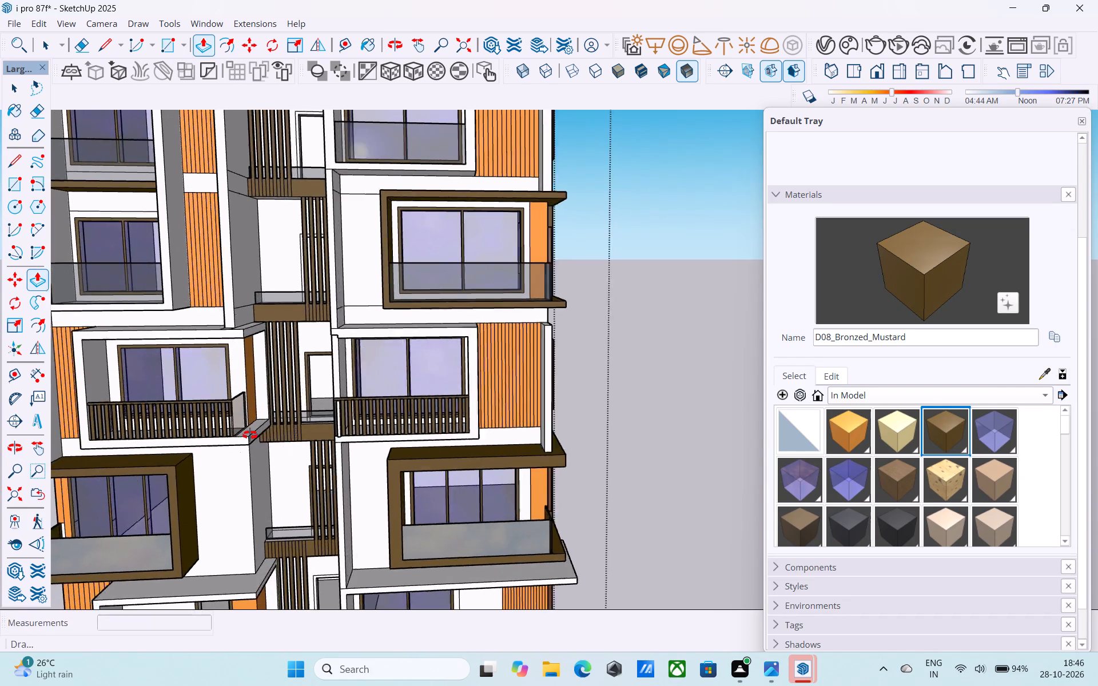
middle_click_drag(250, 435, 246, 435)
scroll(246, 432, "down", 4)
middle_click_drag(329, 444, 425, 421)
scroll(425, 418, "down", 3)
middle_click_drag(428, 404, 403, 436)
scroll(398, 371, "up", 5)
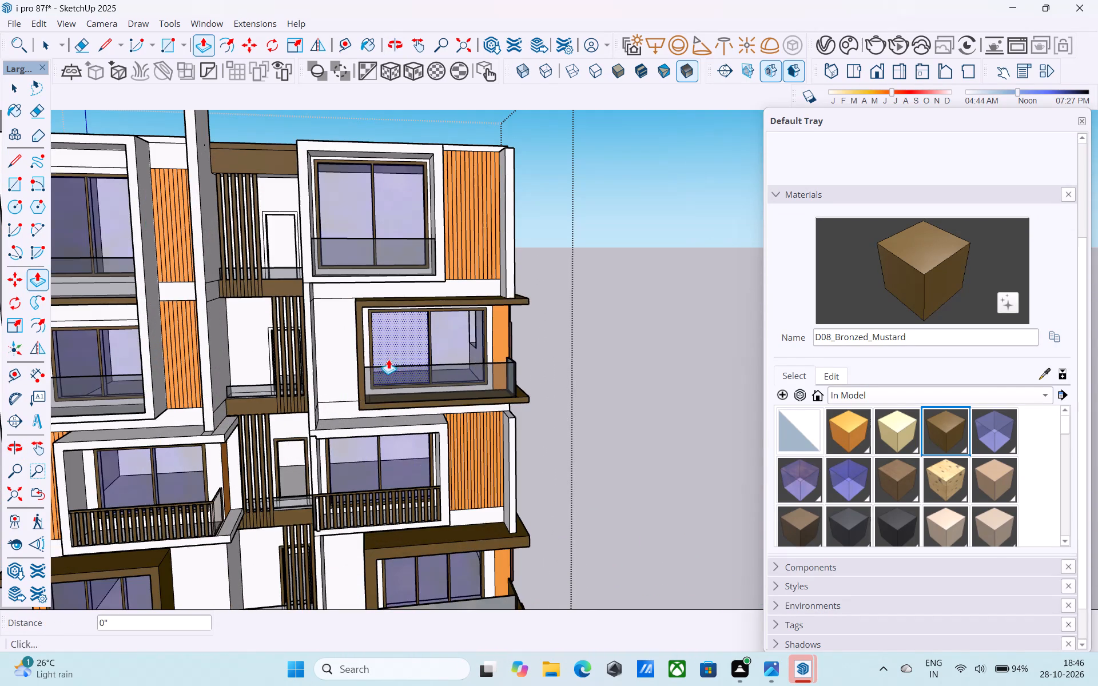
middle_click_drag(389, 358, 383, 354)
scroll(388, 352, "down", 5)
middle_click_drag(368, 456, 373, 420)
scroll(370, 403, "down", 5)
Push/Pull the ceiling and inner side wall of the left wing's white balcony below the brown box by the same 6 inches.
scroll(316, 513, "up", 11)
middle_click_drag(271, 460, 259, 385)
scroll(270, 460, "up", 9)
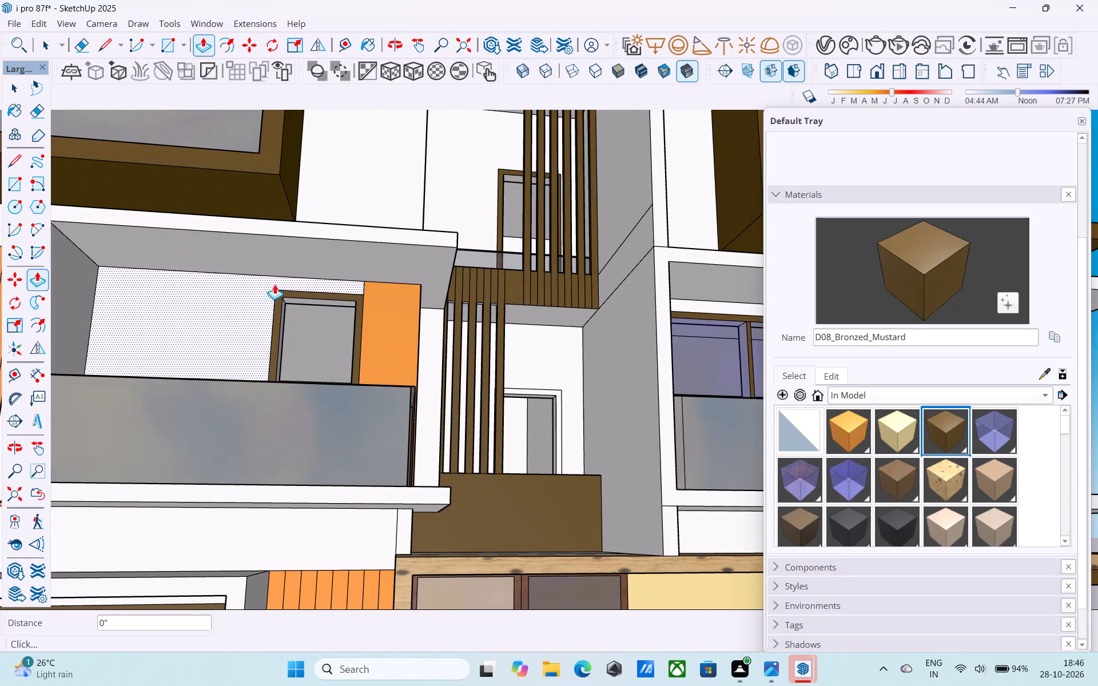
double_click(281, 260)
scroll(283, 259, "down", 5)
middle_click_drag(283, 259, 259, 282)
scroll(181, 310, "up", 5)
double_click(135, 296)
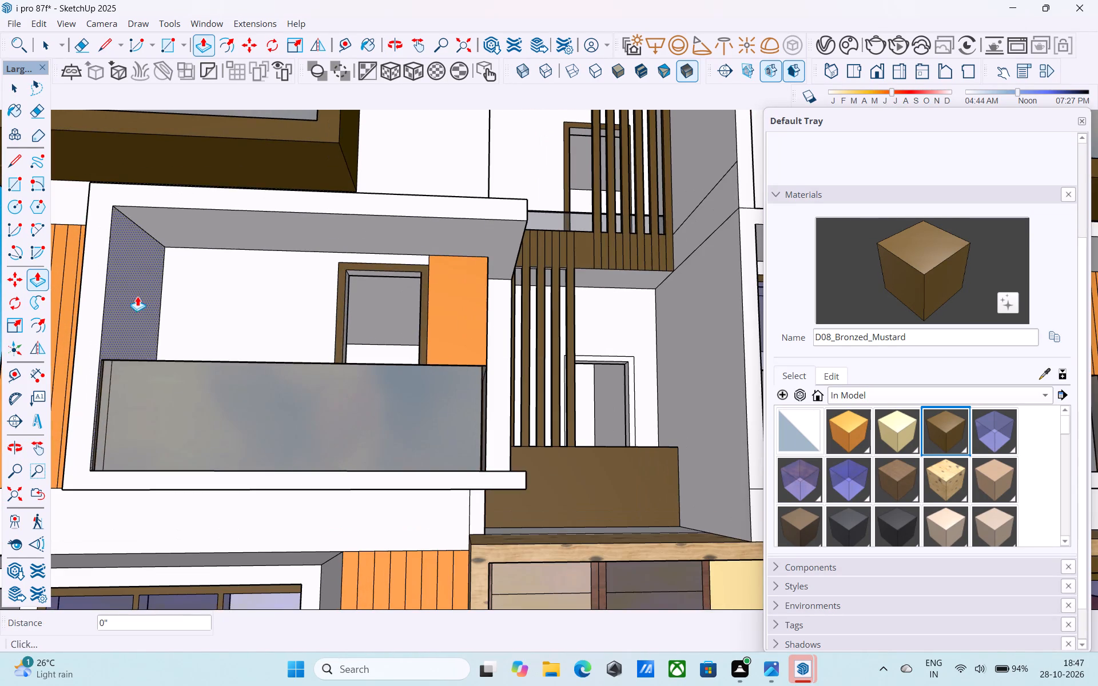
Raise the same white balcony's base by 6 inches, covering the side ledge and the narrow strip outside the glass railing.
scroll(139, 296, "down", 4)
middle_click_drag(212, 289, 281, 500)
scroll(382, 429, "up", 16)
double_click(445, 420)
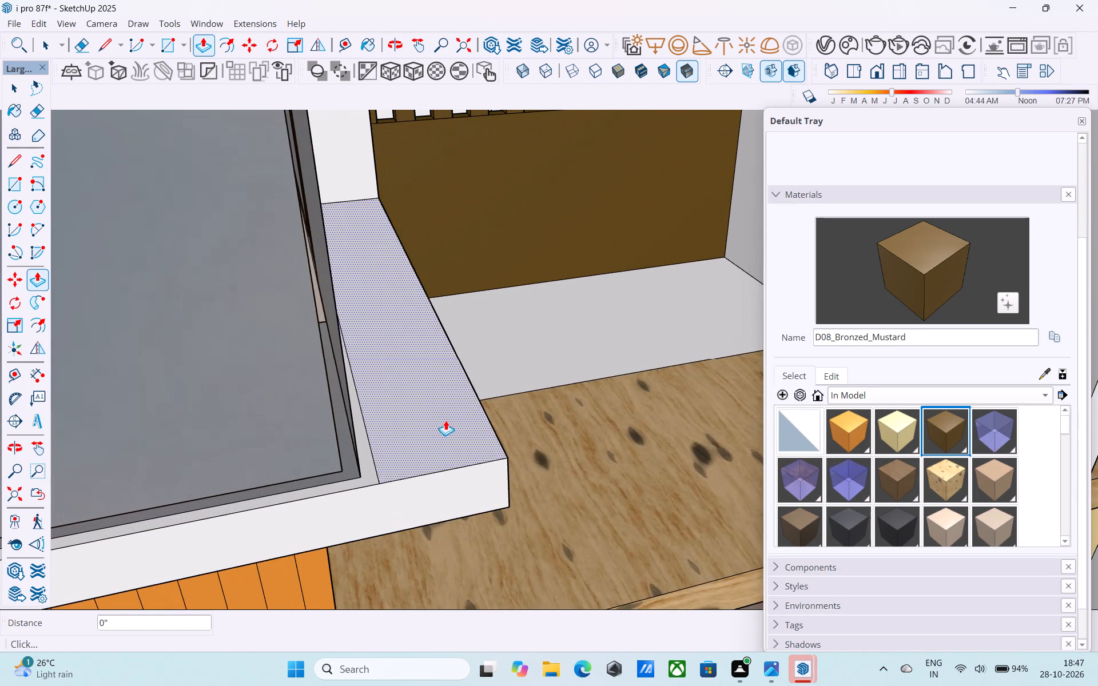
scroll(414, 445, "up", 8)
double_click(340, 498)
scroll(340, 499, "down", 10)
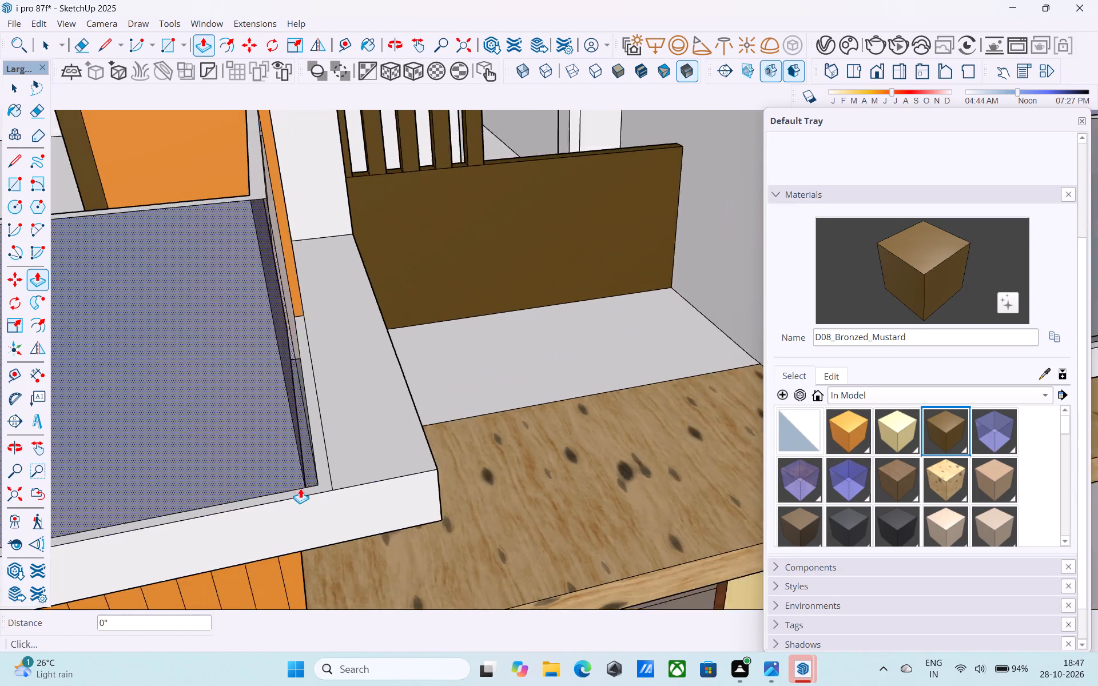
Raise the open floor beside the glass railing of the right wing's white balcony above the entrance canopy by the same 6 inches.
scroll(300, 488, "down", 20)
scroll(300, 488, "down", 5)
middle_click_drag(297, 420, 252, 398)
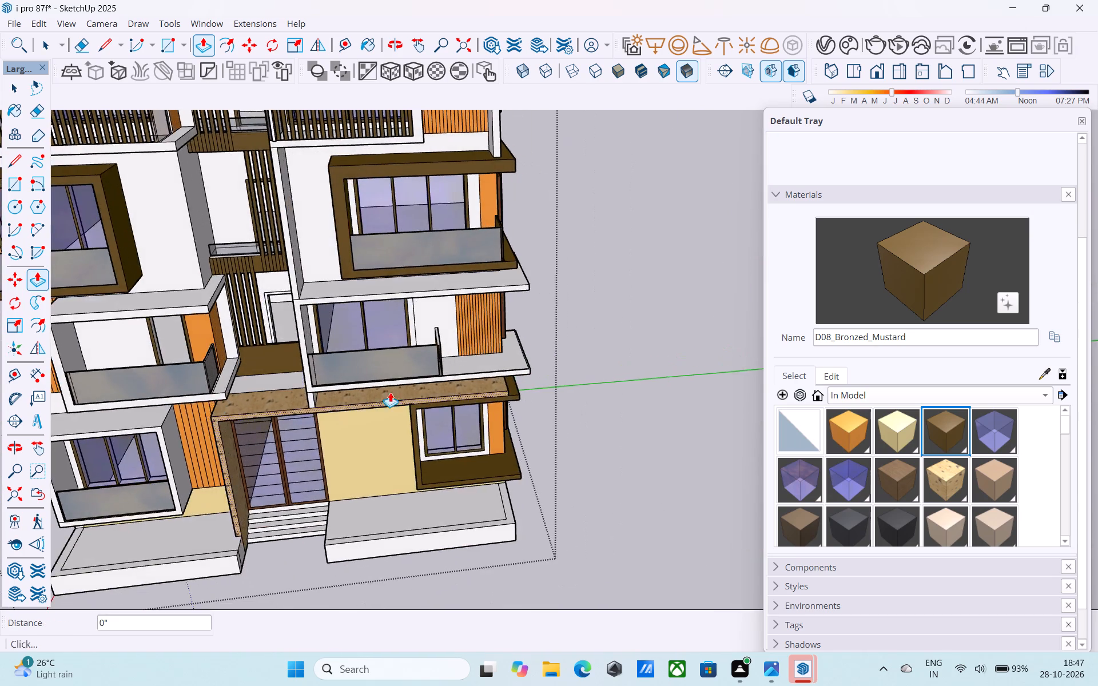
scroll(496, 363, "up", 7)
scroll(496, 363, "down", 4)
middle_click_drag(494, 365, 476, 280)
scroll(491, 297, "down", 3)
middle_click_drag(488, 308, 405, 293)
scroll(405, 293, "up", 7)
middle_click_drag(474, 316, 480, 381)
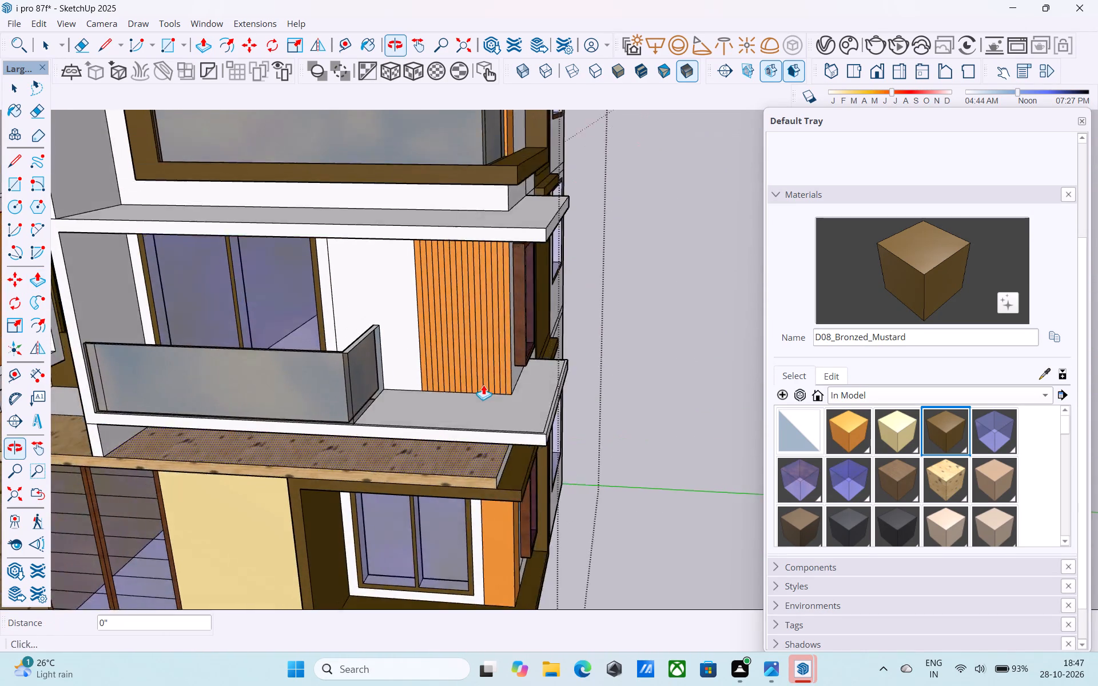
scroll(484, 385, "up", 4)
double_click(489, 431)
scroll(489, 431, "down", 6)
scroll(341, 450, "up", 14)
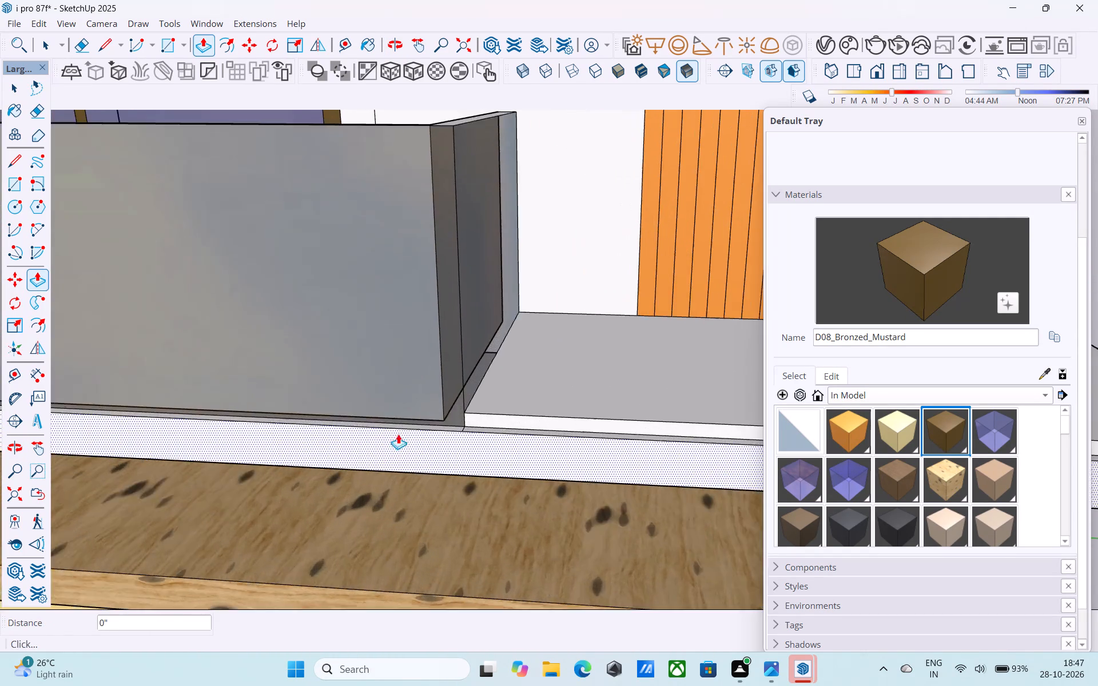
Raise the same balcony's front edge strips by 6 inches, both in front of the glass railing and along the open floor.
scroll(398, 434, "up", 7)
middle_click_drag(437, 429, 429, 470)
scroll(480, 434, "up", 4)
double_click(480, 425)
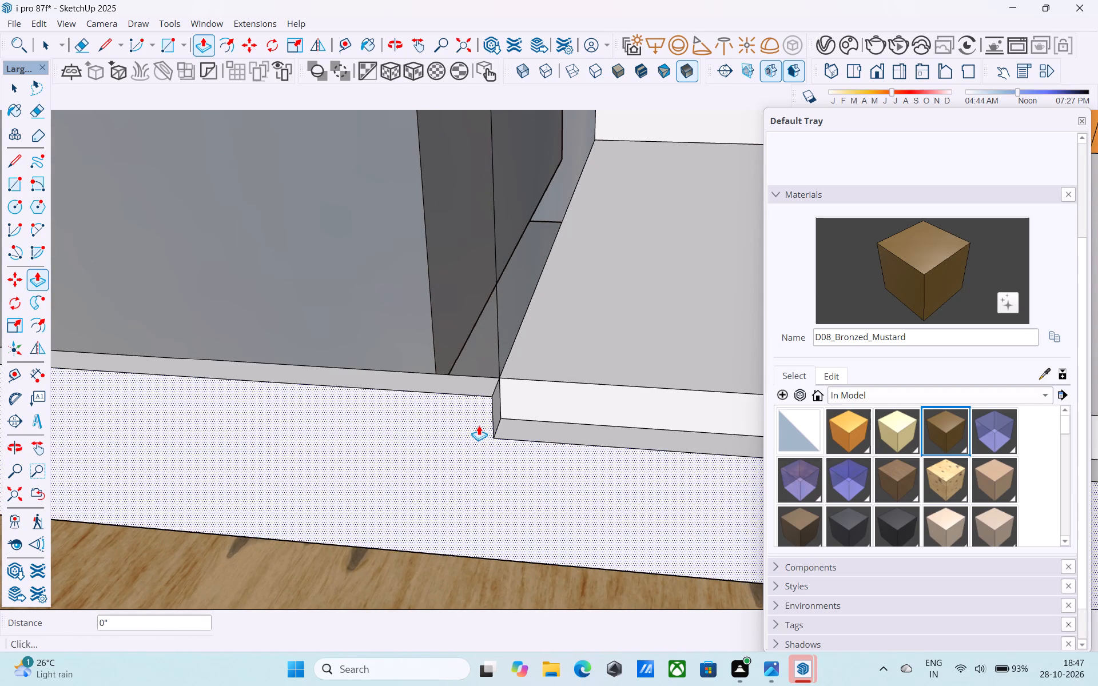
left_click(524, 420)
key("p")
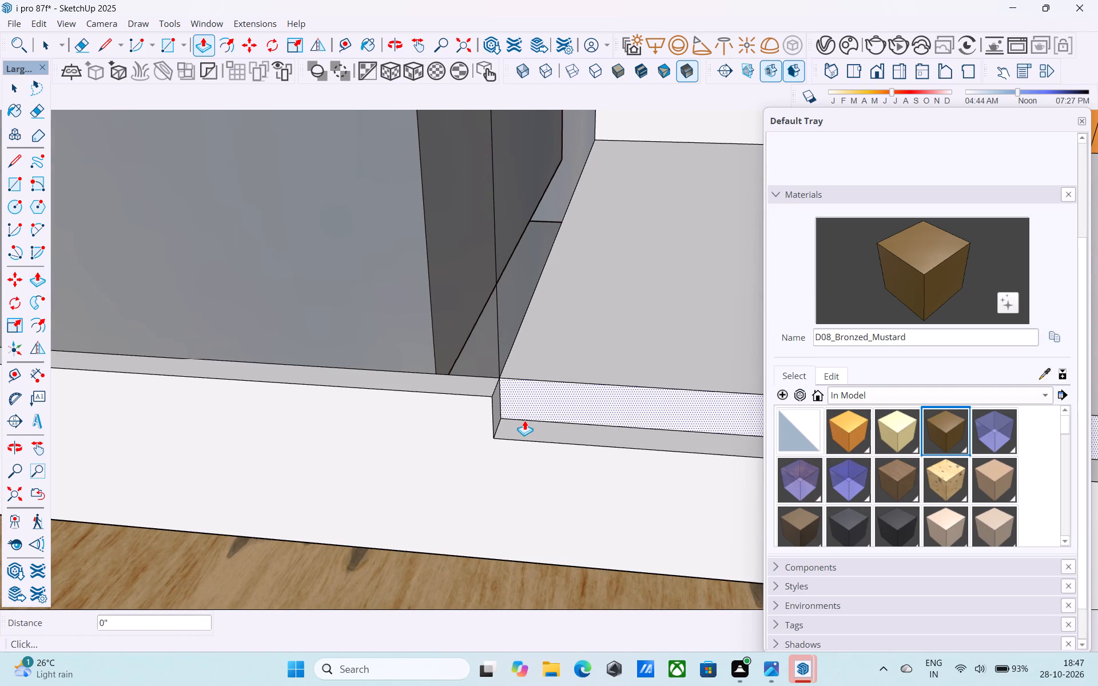
double_click(537, 430)
scroll(537, 430, "down", 10)
middle_click_drag(467, 462, 442, 502)
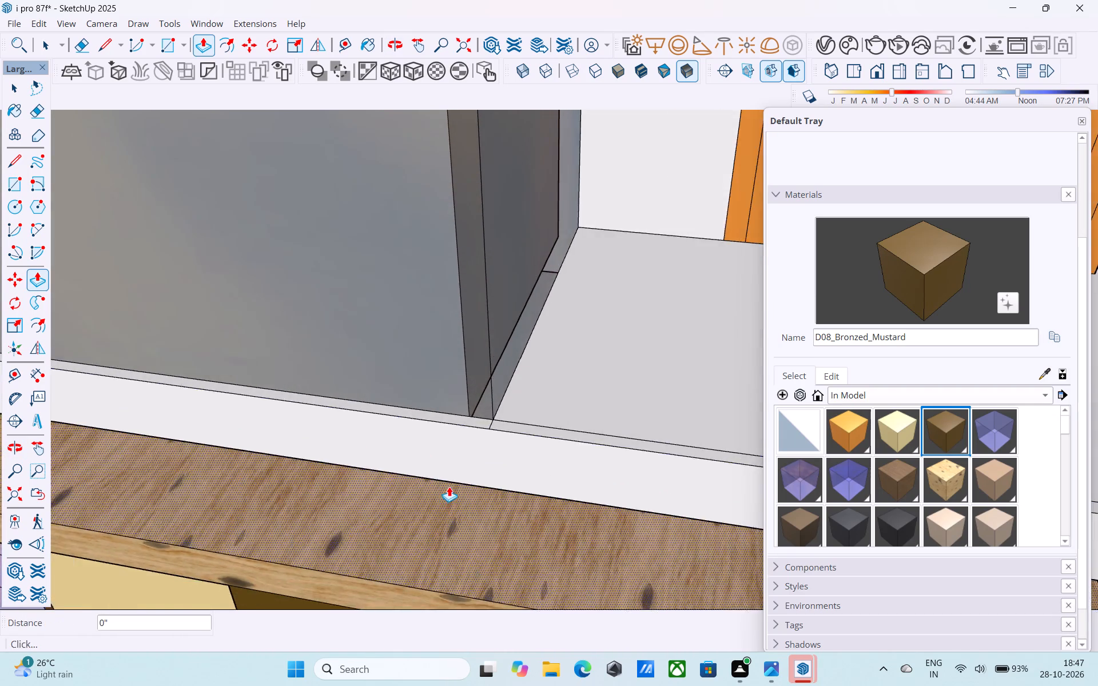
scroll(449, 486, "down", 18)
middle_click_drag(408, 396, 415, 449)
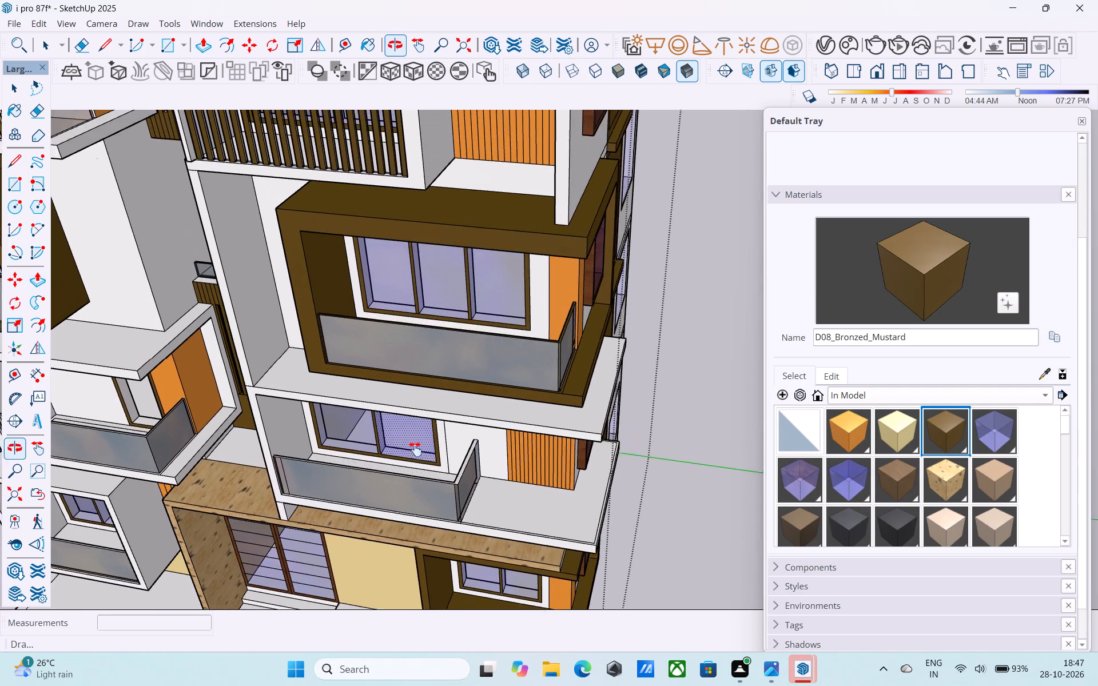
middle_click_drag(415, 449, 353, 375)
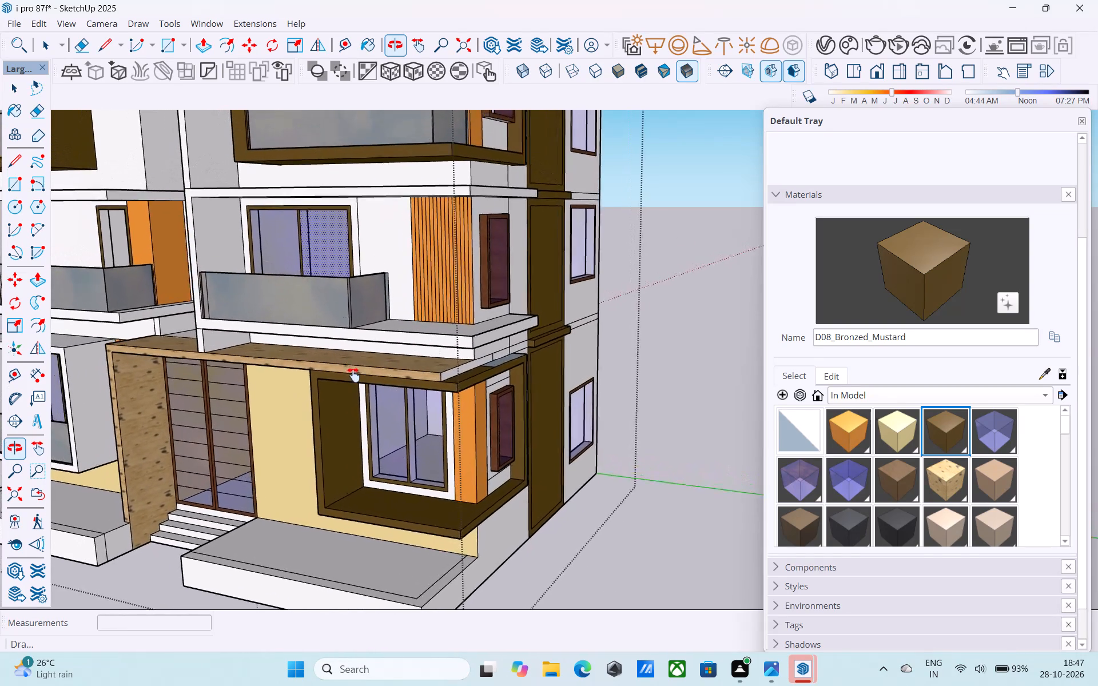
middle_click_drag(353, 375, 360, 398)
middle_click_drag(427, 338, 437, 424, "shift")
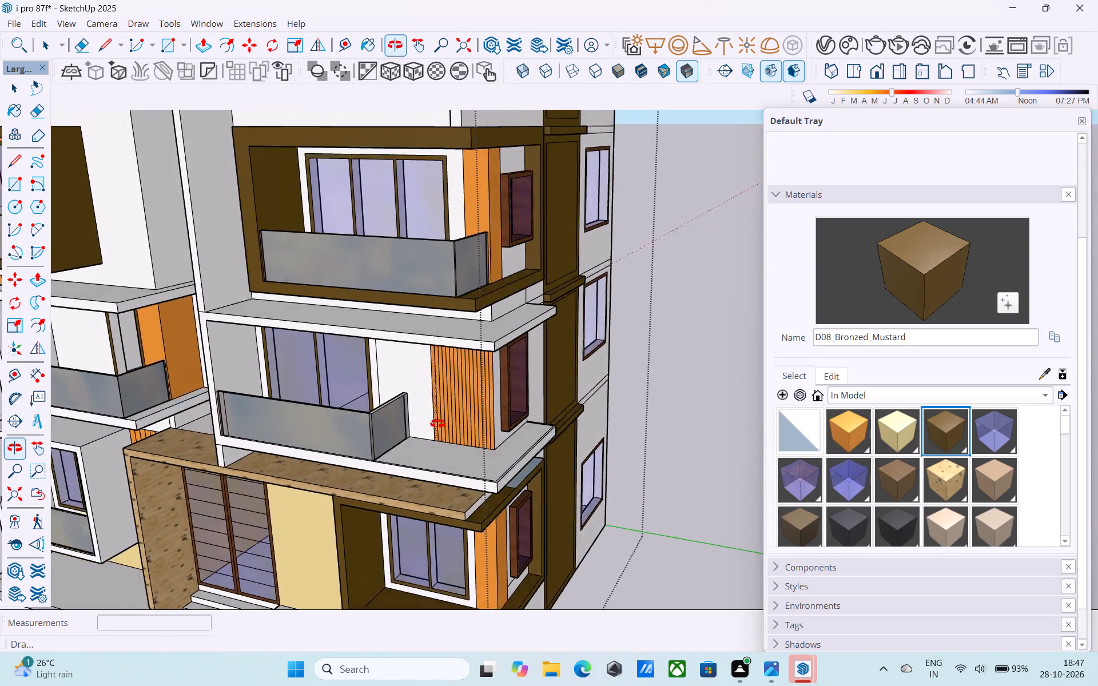
Thicken the upper slab of the right wing's white balcony above the entrance canopy by the same 6 inches.
middle_click_drag(437, 424, 438, 425, "shift")
scroll(480, 362, "up", 8)
double_click(487, 354)
scroll(487, 354, "down", 5)
Inspect the whole facade from the ground floor to the roof, comparing the balcony surrounds of both wings.
middle_click_drag(471, 427, 521, 261, "shift")
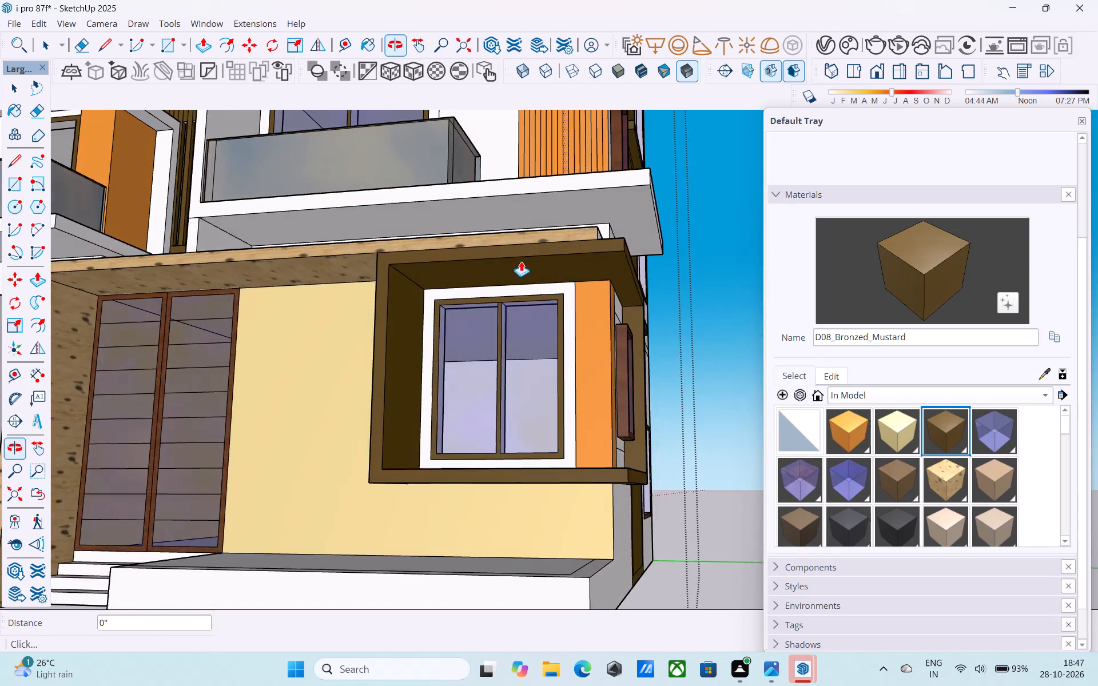
scroll(522, 263, "down", 10)
middle_click_drag(524, 279, 536, 418)
scroll(536, 392, "down", 4)
middle_click_drag(530, 385, 516, 510, "shift")
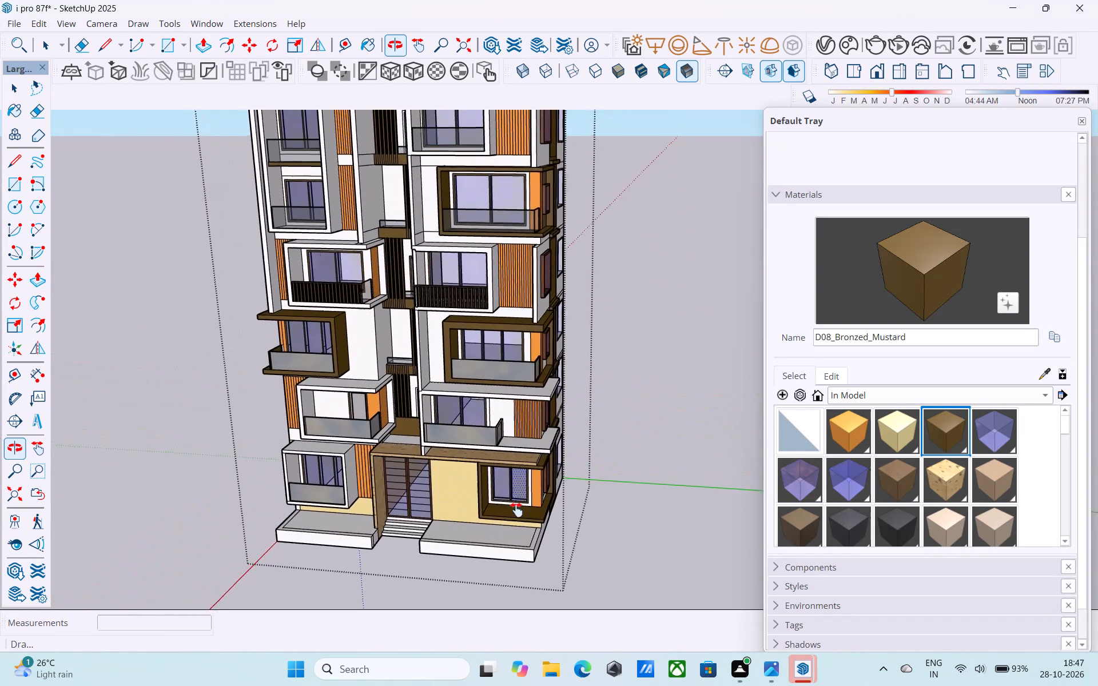
middle_click_drag(516, 510, 515, 516, "shift")
middle_click_drag(550, 336, 565, 347, "shift")
middle_click_drag(565, 347, 494, 397)
middle_click_drag(400, 155, 550, 177)
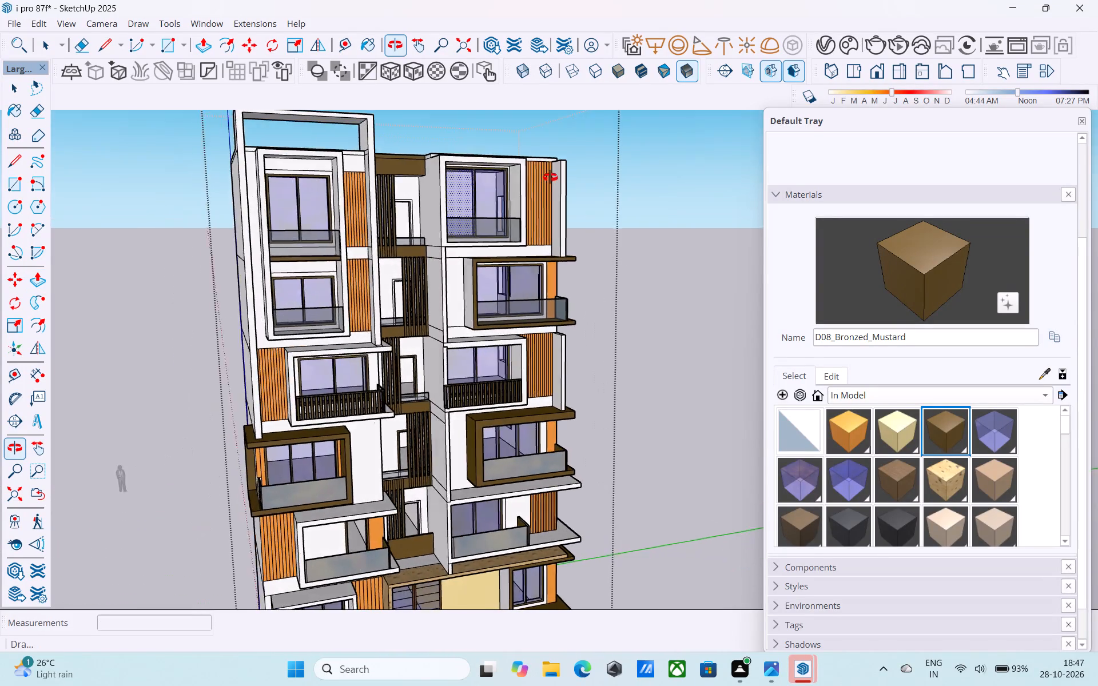
middle_click_drag(550, 177, 580, 169)
scroll(427, 266, "up", 4)
scroll(386, 272, "down", 3)
middle_click_drag(392, 274, 420, 236)
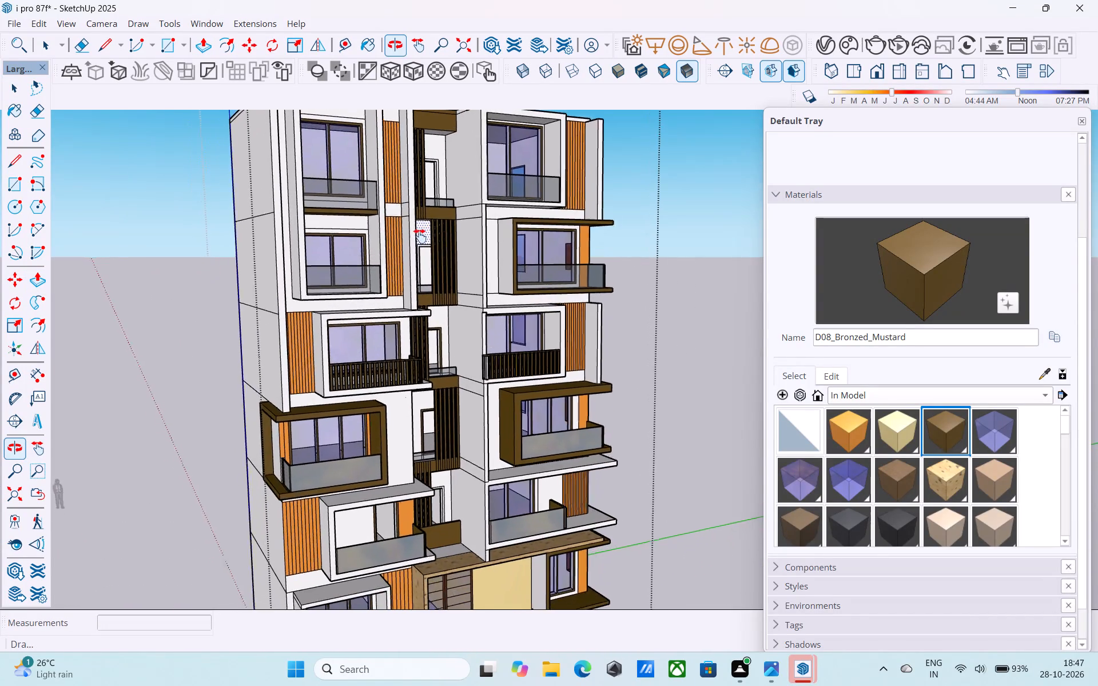
middle_click_drag(420, 236, 280, 256)
middle_click_drag(255, 334, 286, 318)
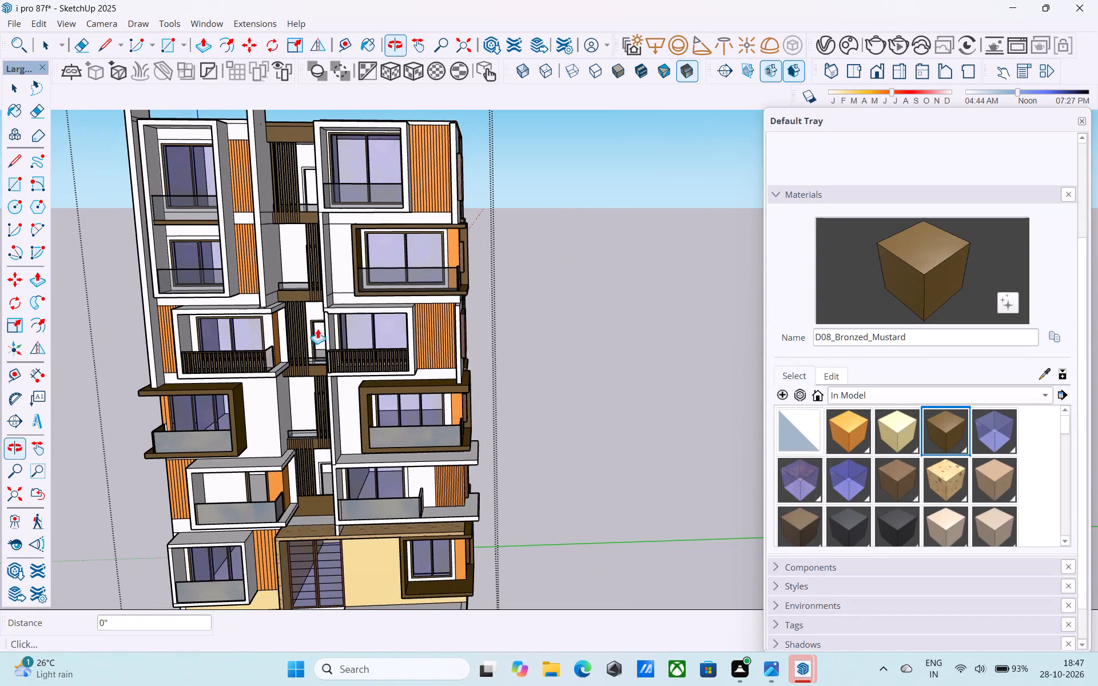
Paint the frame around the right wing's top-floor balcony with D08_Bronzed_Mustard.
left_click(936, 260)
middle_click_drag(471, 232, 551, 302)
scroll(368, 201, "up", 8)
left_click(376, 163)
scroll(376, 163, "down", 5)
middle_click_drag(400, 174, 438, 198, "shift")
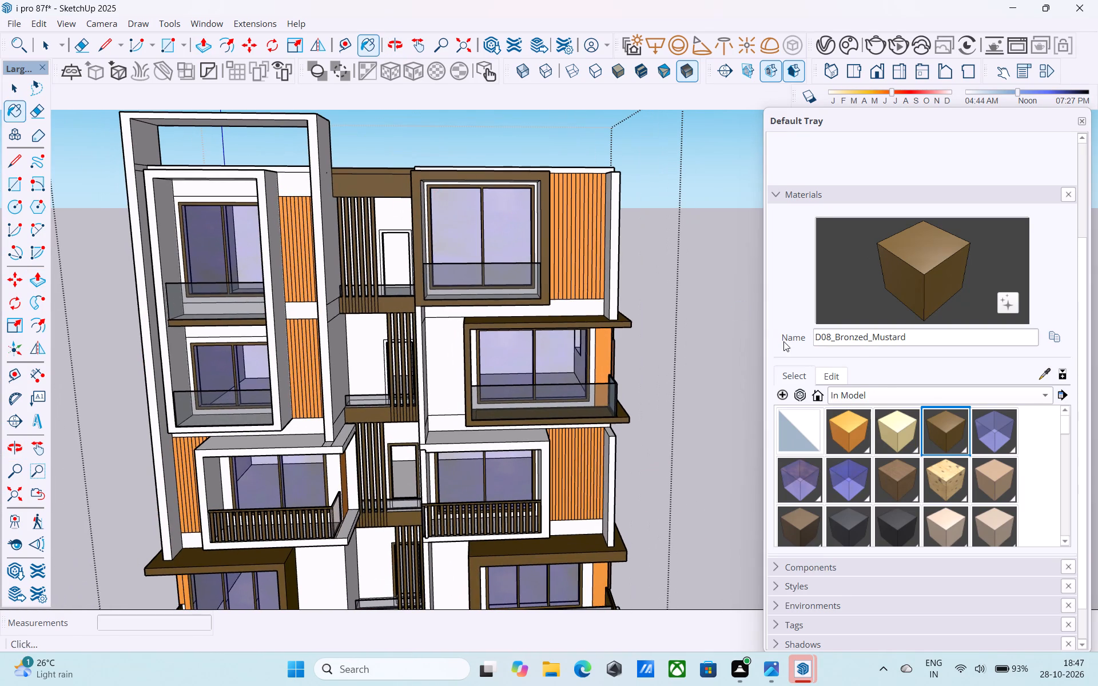
Browse the in-model materials and paint the right wing's top-floor balcony frame with D02_Buttercup_Glow.
scroll(894, 444, "down", 6)
scroll(894, 446, "up", 2)
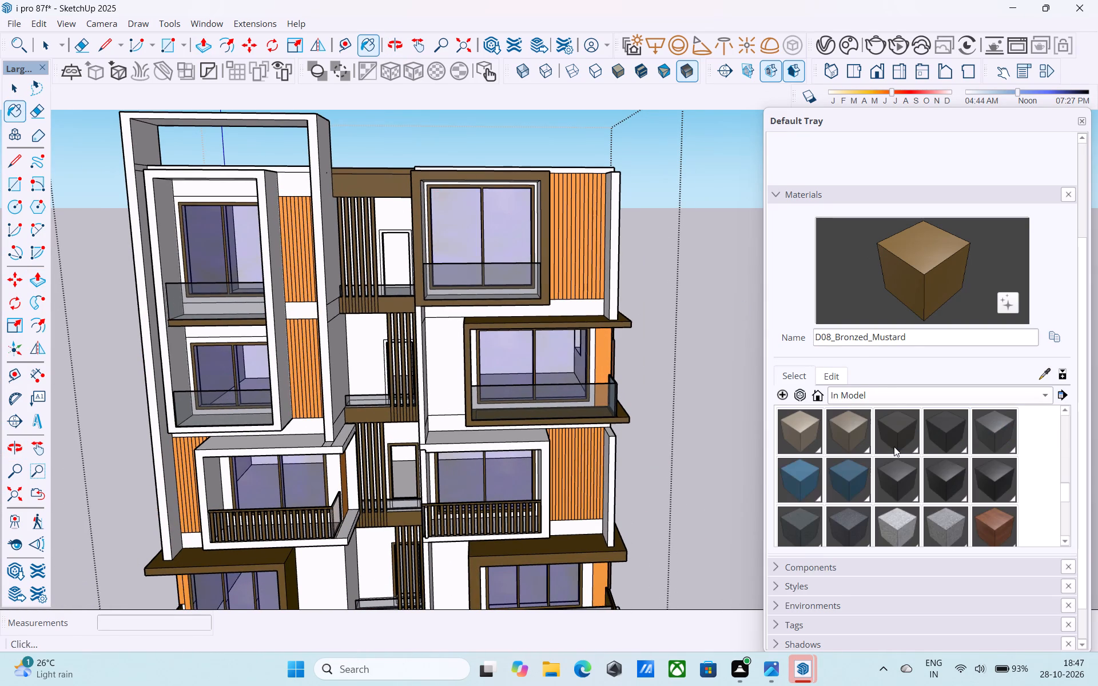
scroll(894, 446, "down", 1)
scroll(894, 446, "up", 4)
scroll(894, 446, "down", 4)
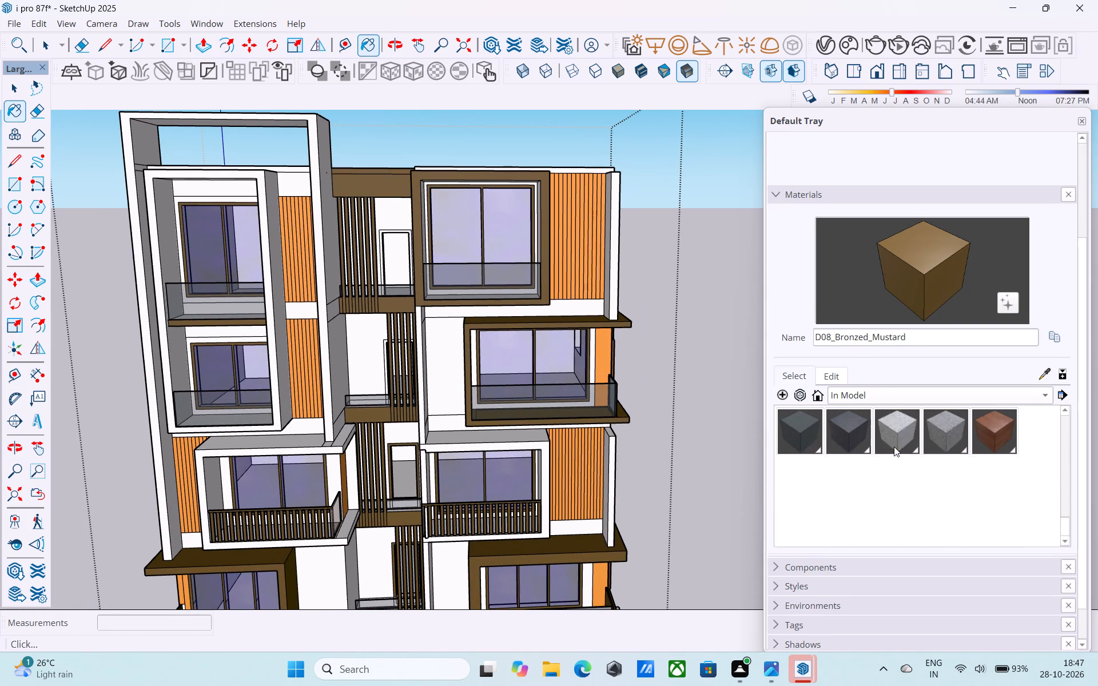
scroll(894, 446, "down", 2)
scroll(894, 446, "up", 8)
left_click(894, 458)
scroll(389, 146, "up", 8)
left_click(447, 235)
scroll(448, 229, "down", 11)
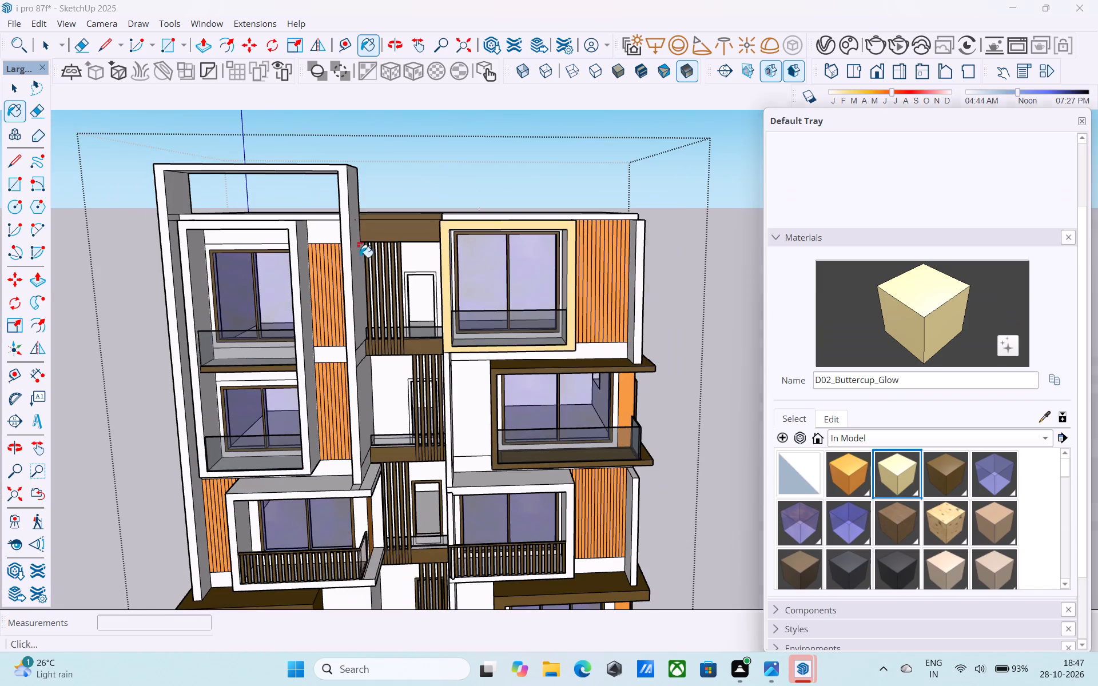
Paint the tall two-storey balcony frame on the left wing's upper floors with D02_Buttercup_Glow.
middle_click_drag(359, 256, 382, 242, "shift")
scroll(341, 246, "up", 6)
left_click(293, 225)
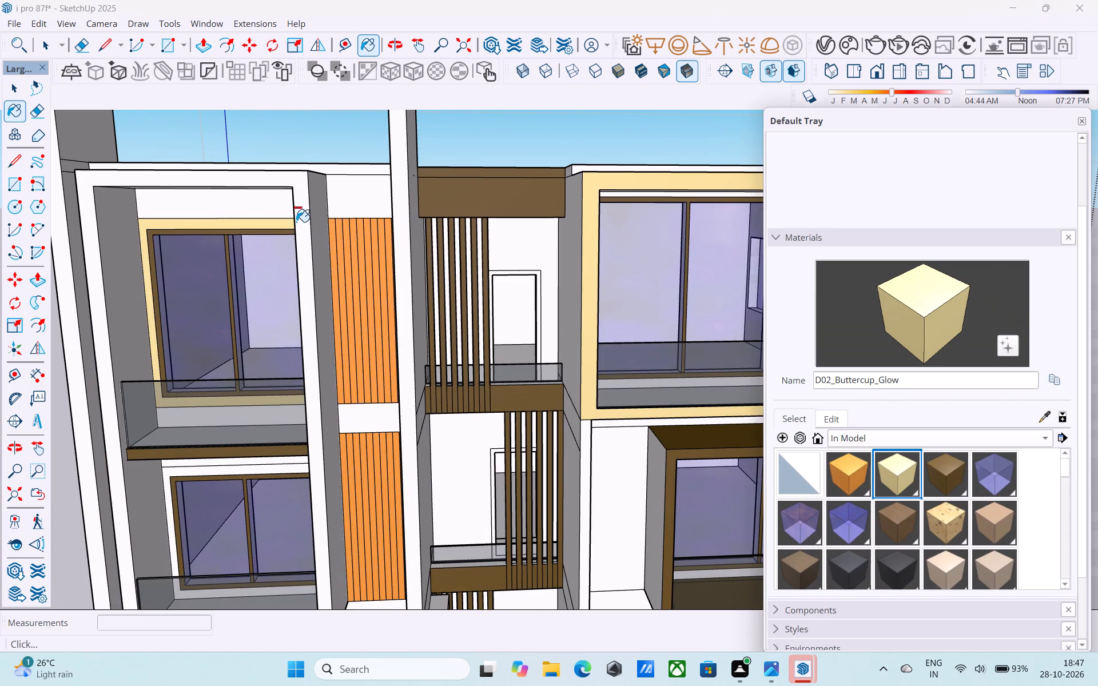
key("ctrl+z")
left_click(300, 220)
scroll(300, 218, "down", 10)
middle_click_drag(352, 347, 284, 216, "shift")
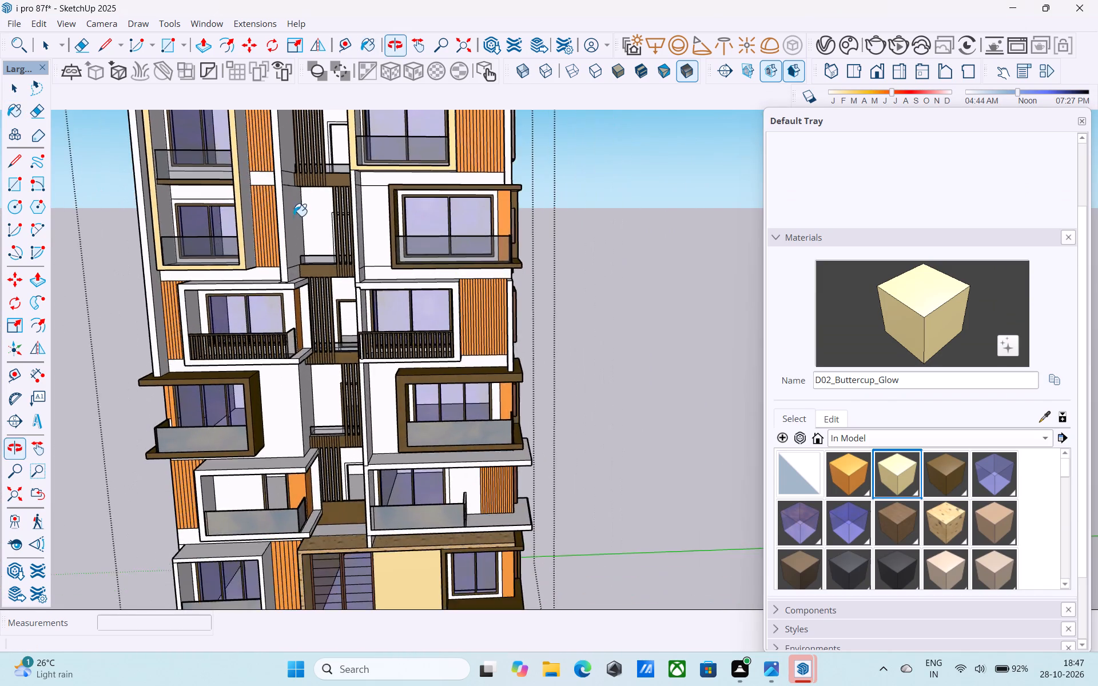
Paint the frame of the left wing's balcony with the slatted railing with D02_Buttercup_Glow.
scroll(341, 221, "up", 9)
scroll(369, 202, "down", 4)
middle_click_drag(362, 216, 301, 266)
scroll(375, 249, "up", 4)
scroll(376, 245, "down", 5)
middle_click_drag(347, 343, 380, 304, "shift")
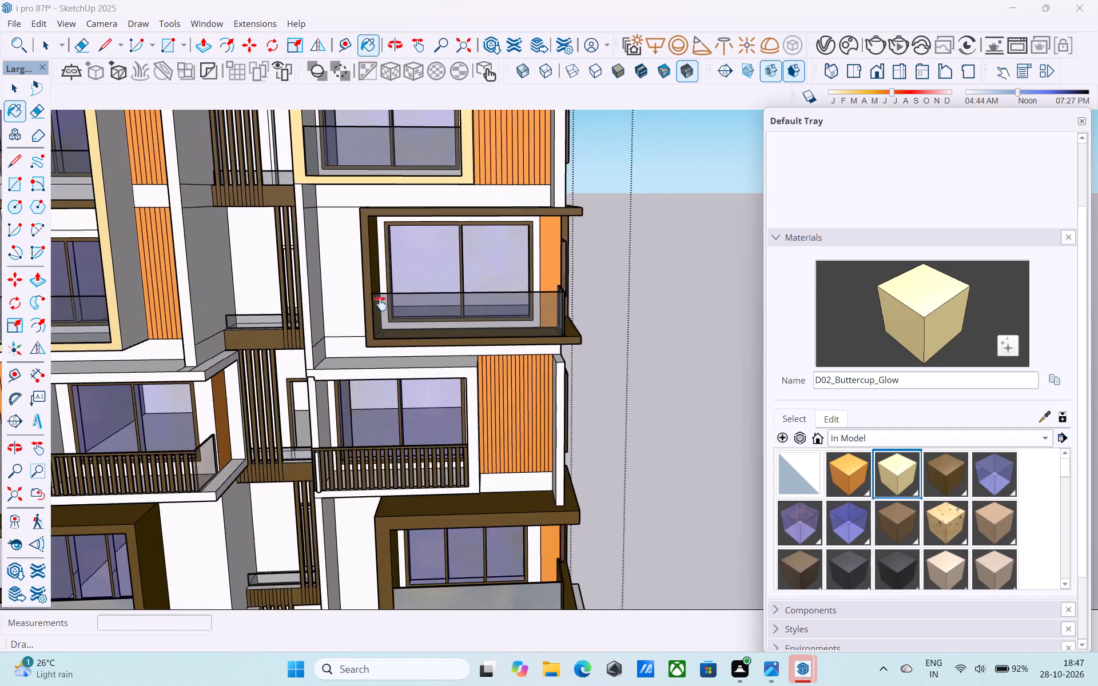
middle_click_drag(380, 304, 472, 201, "shift")
scroll(211, 278, "up", 4)
left_click(126, 260)
scroll(128, 259, "down", 5)
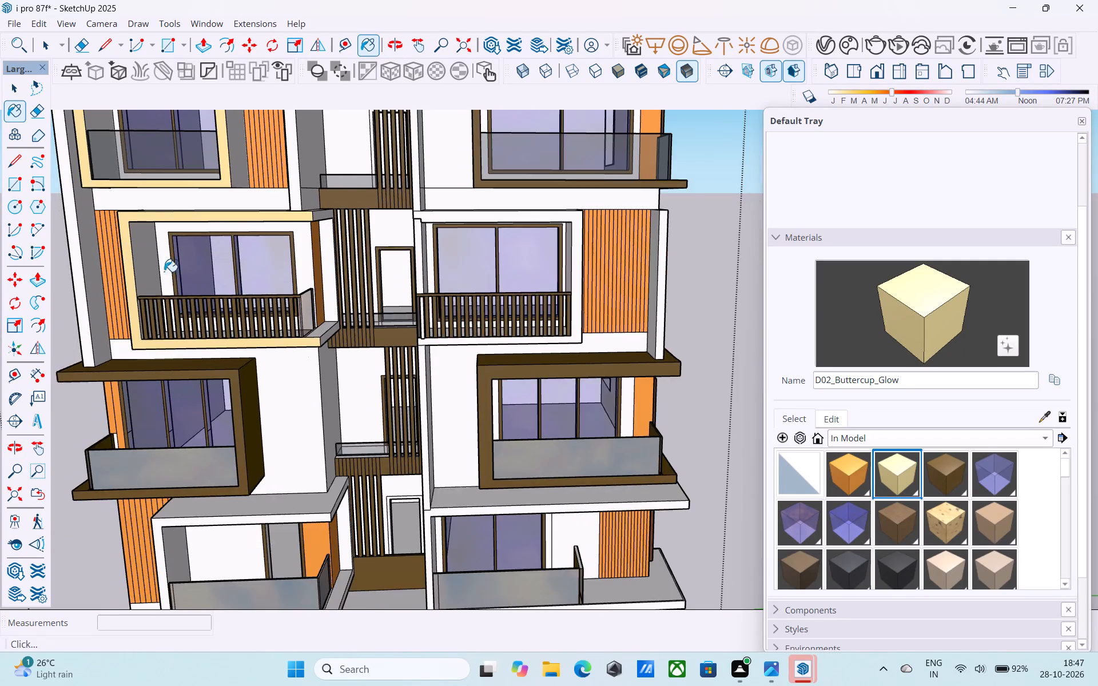
Paint the white balcony frames one floor above the entrance, on the left and right wings, with D02_Buttercup_Glow.
middle_click_drag(180, 277, 53, 300)
scroll(85, 300, "down", 4)
middle_click_drag(142, 326, 194, 151, "shift")
scroll(236, 292, "up", 8)
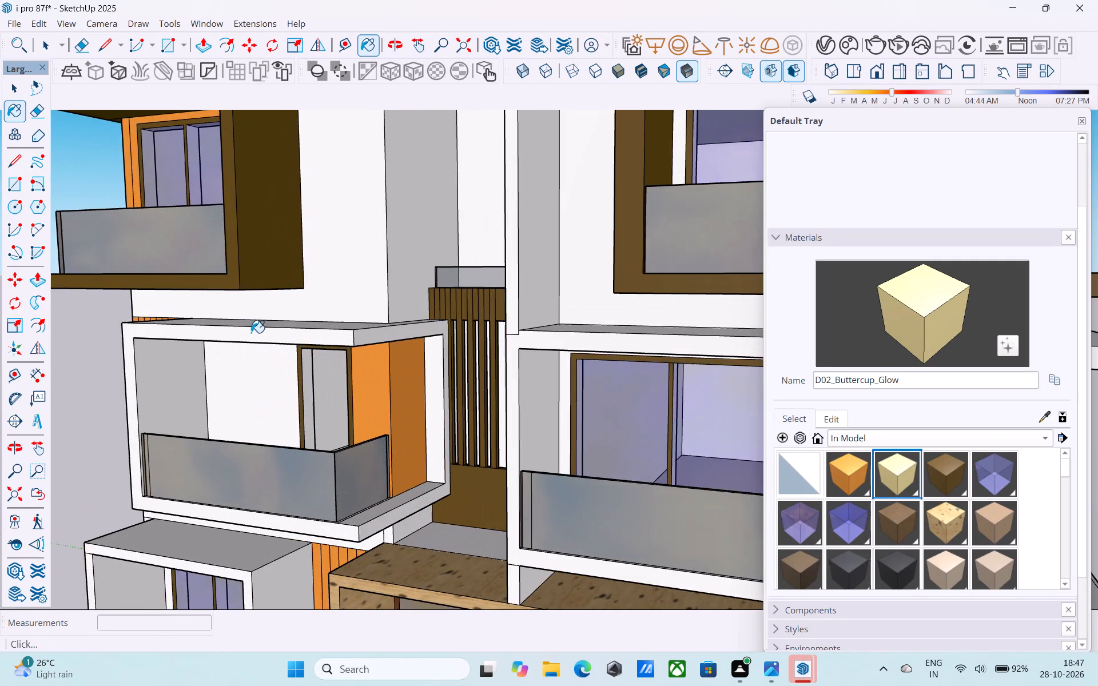
left_click(251, 333)
scroll(252, 333, "down", 5)
middle_click_drag(247, 332, 160, 247)
scroll(360, 250, "up", 4)
left_click(385, 237)
scroll(387, 238, "down", 5)
middle_click_drag(379, 249, 341, 249)
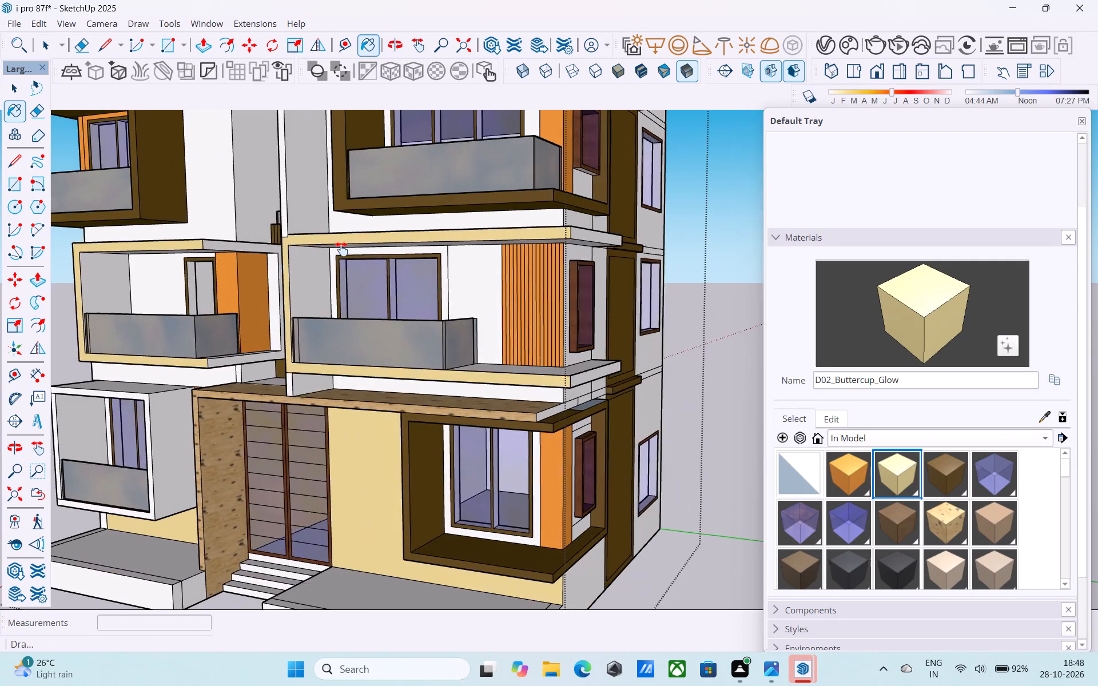
Erase the short misaligned edge at the upper inner corner of the right wing's slatted-railing balcony frame.
middle_click_drag(341, 249, 462, 270)
scroll(449, 274, "up", 7)
middle_click_drag(389, 264, 404, 264)
key("space")
scroll(404, 264, "up", 5)
key("e")
key("ctrl+z")
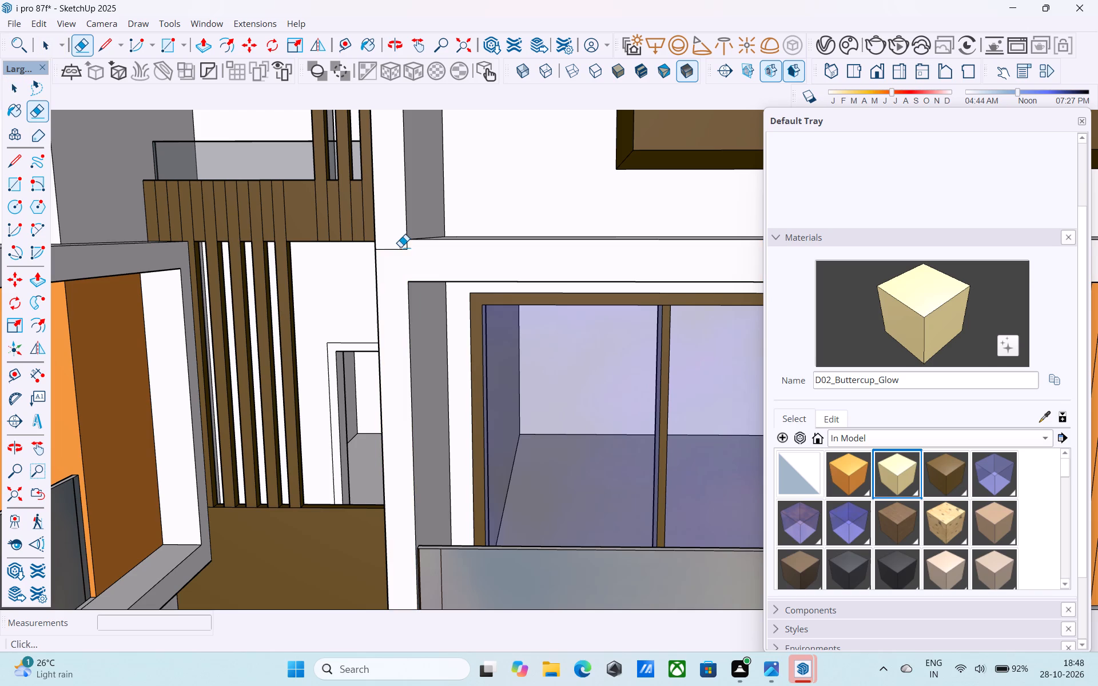
left_click_drag(400, 246, 400, 252)
left_click(407, 250)
key("space")
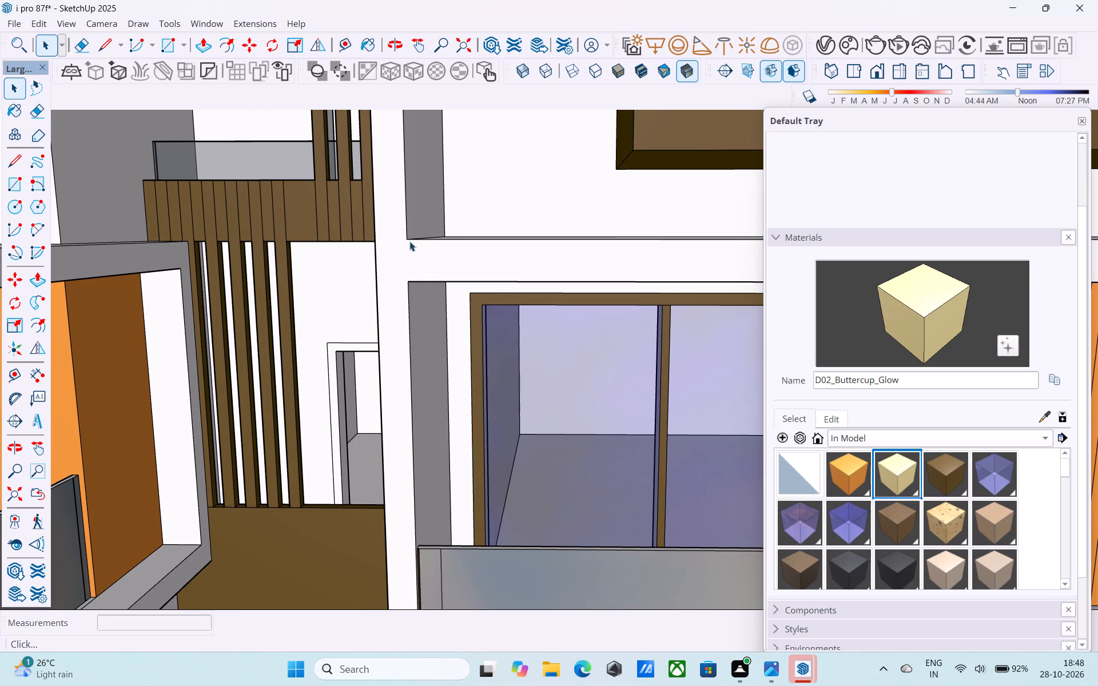
Draw a 6-inch line from that frame's upper corner to the wall's outer edge, separating the frame from the wall above.
key("l")
scroll(415, 237, "up", 1)
scroll(415, 237, "down", 1)
scroll(415, 237, "up", 2)
left_click(408, 238)
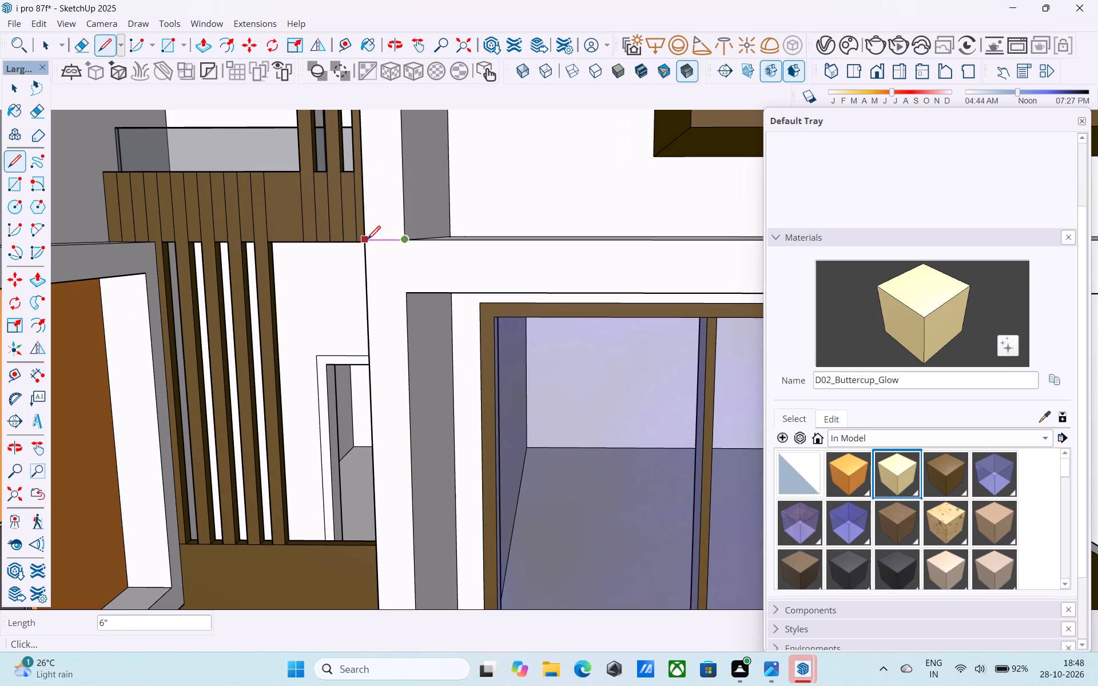
left_click(366, 245)
key("space")
Paint the front of the right wing's slatted-railing balcony frame with D02_Buttercup_Glow.
left_click(907, 309)
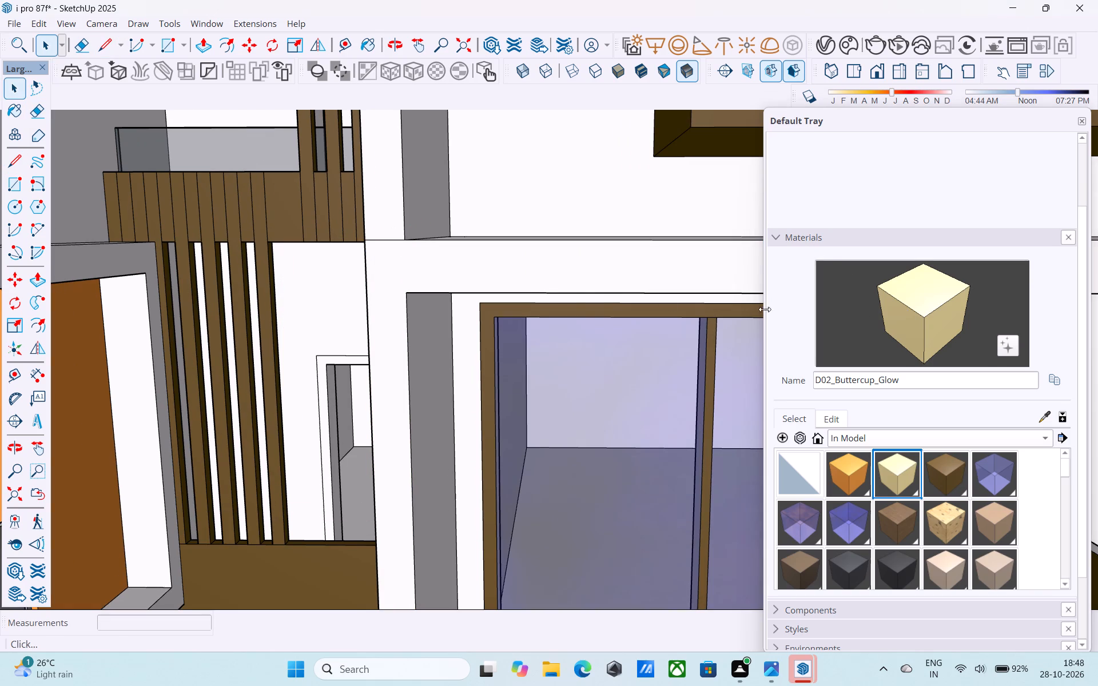
left_click(537, 280)
scroll(278, 242, "down", 20)
scroll(278, 242, "down", 3)
key("space")
Examine the repainted balcony frames across the whole facade from the front and the side corner.
middle_click_drag(424, 218, 474, 236)
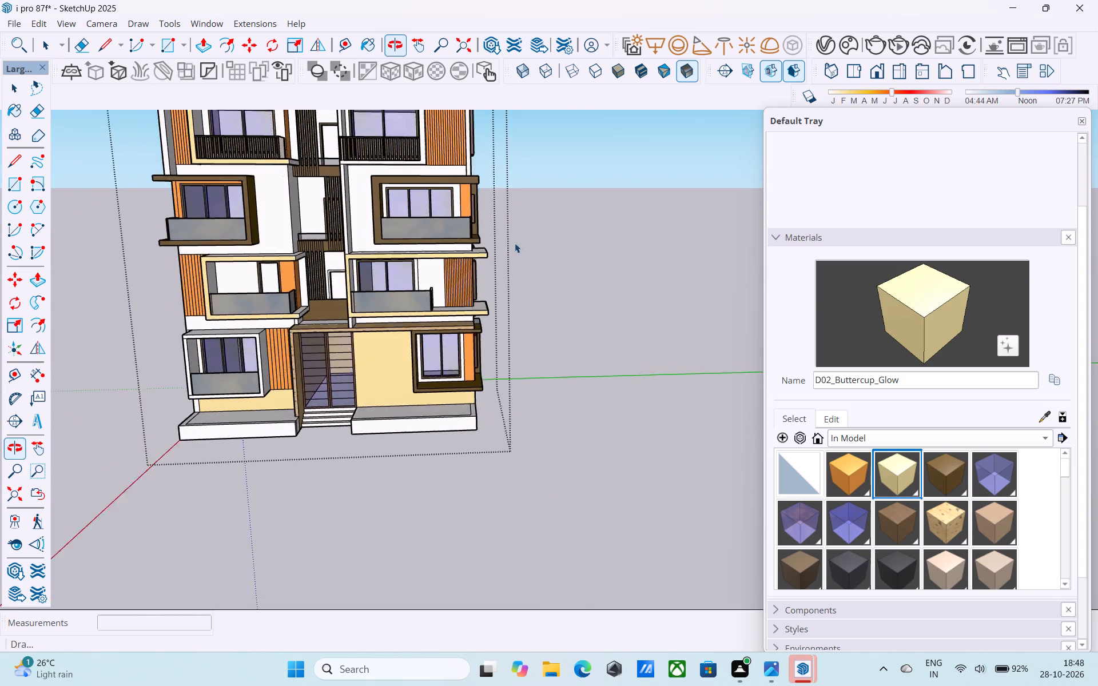
scroll(515, 242, "down", 9)
middle_click_drag(479, 259, 436, 299)
scroll(386, 258, "up", 5)
middle_click_drag(378, 233, 361, 365, "shift")
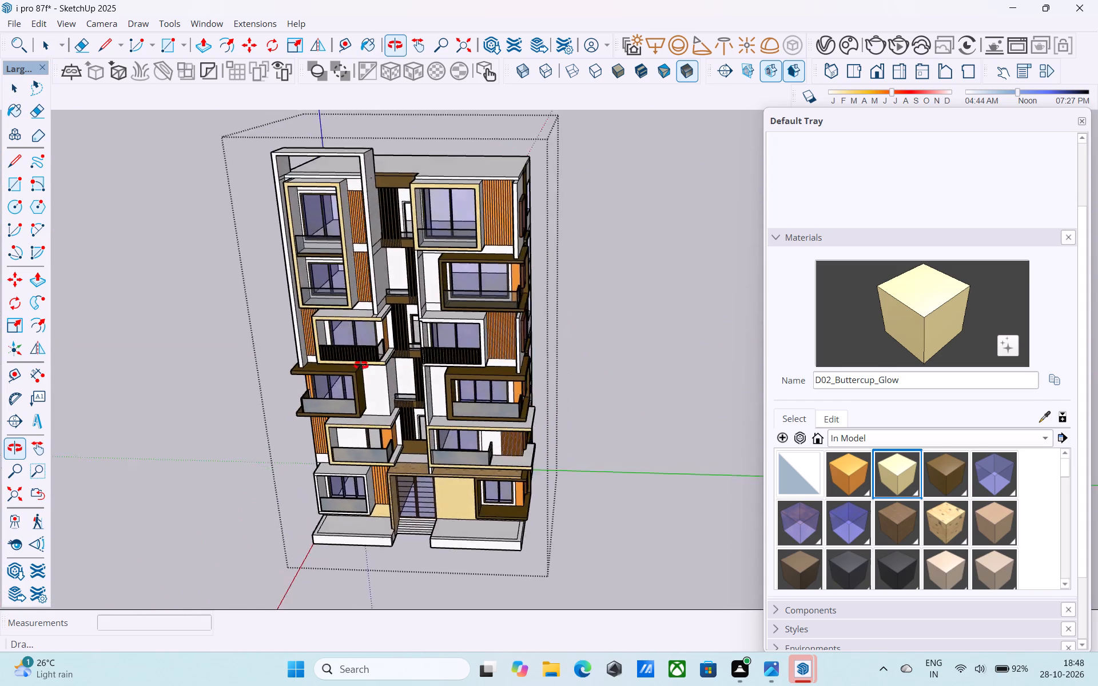
middle_click_drag(361, 365, 316, 328, "shift")
left_click(542, 316)
middle_click_drag(515, 305, 555, 385)
scroll(555, 383, "up", 1)
middle_click_drag(553, 377, 554, 366)
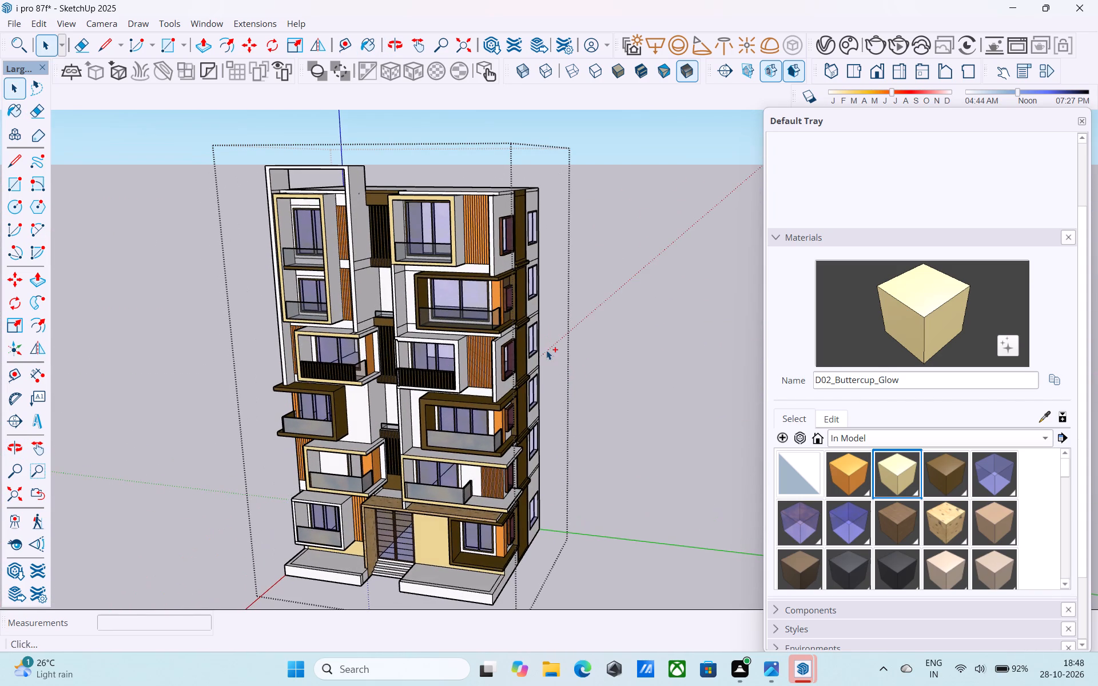
Save the model.
key("ctrl+s")
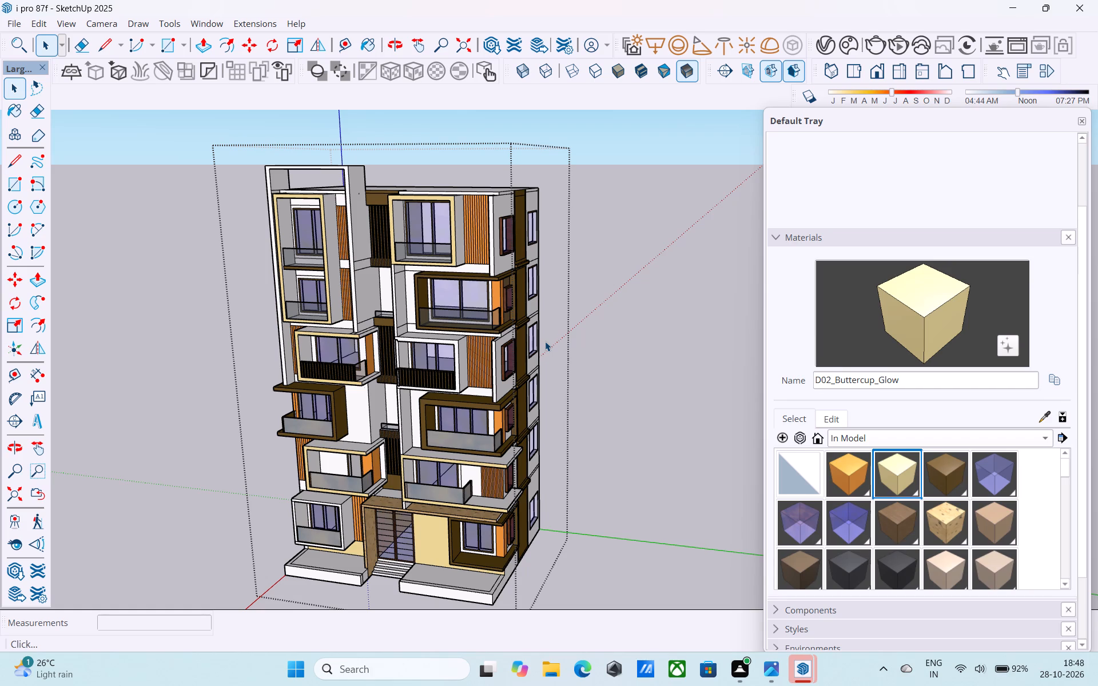
Review the complete building's proportions and facade colours from several distances and angles.
scroll(524, 349, "down", 2)
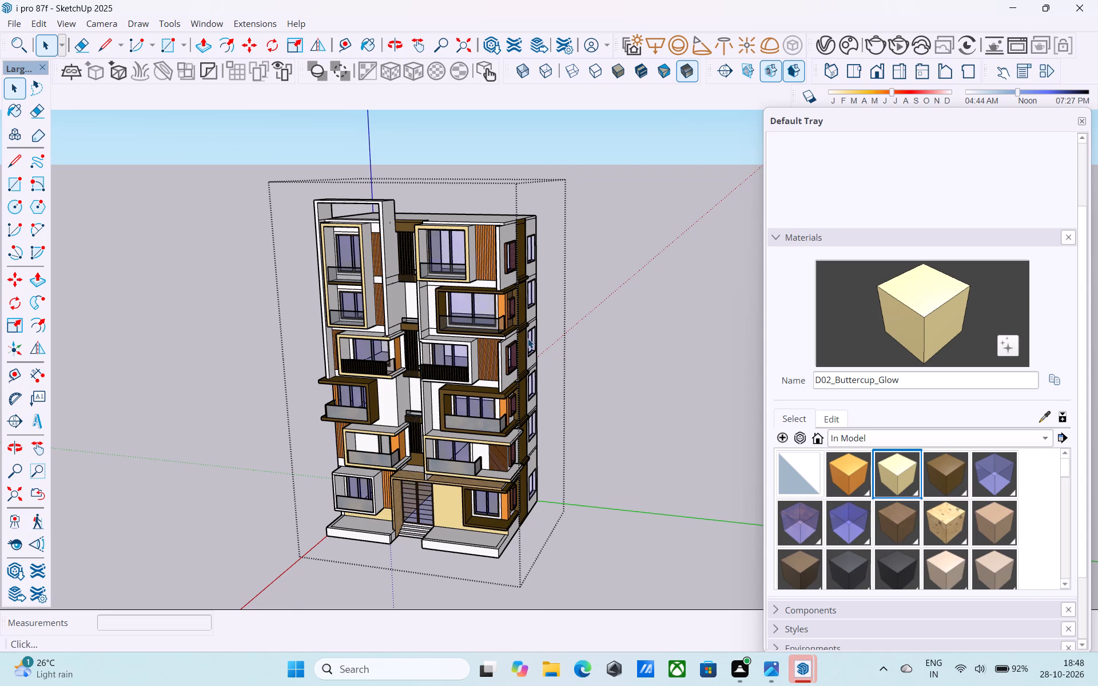
scroll(528, 338, "down", 1)
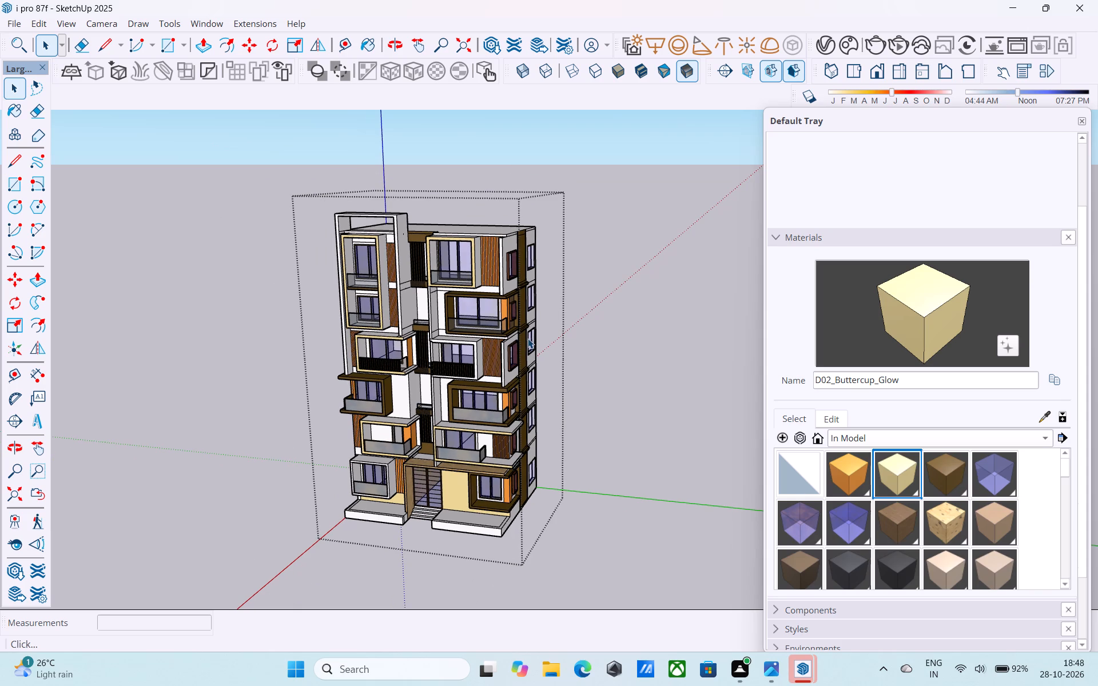
scroll(528, 338, "up", 1)
scroll(528, 338, "down", 1)
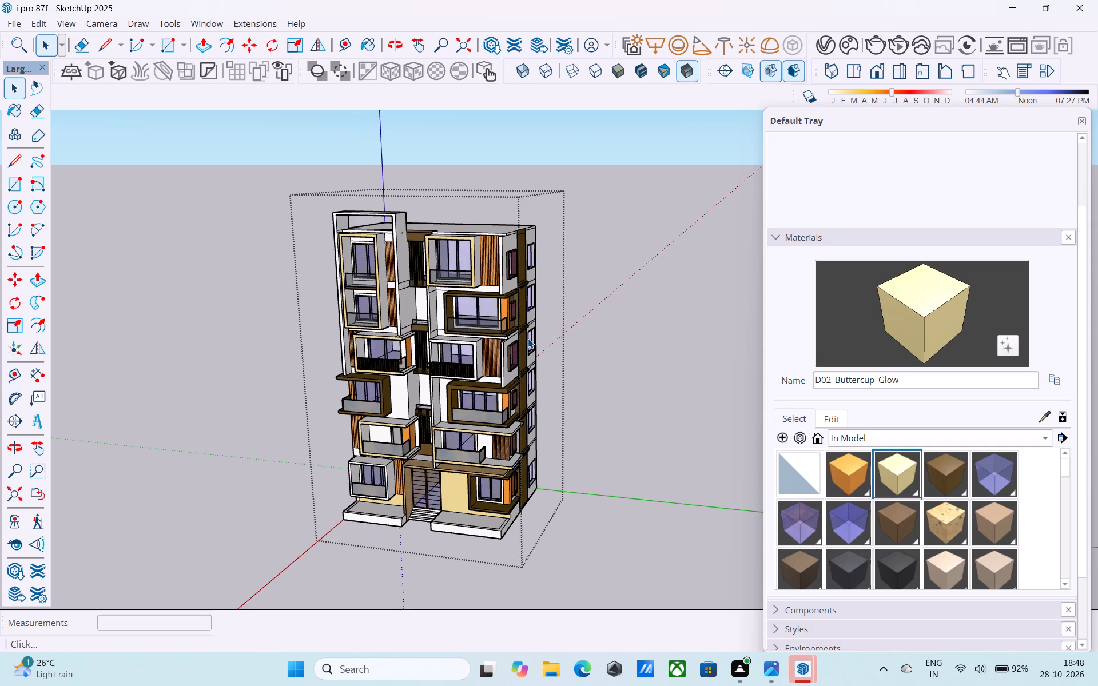
scroll(528, 341, "down", 5)
middle_click_drag(520, 368, 520, 370)
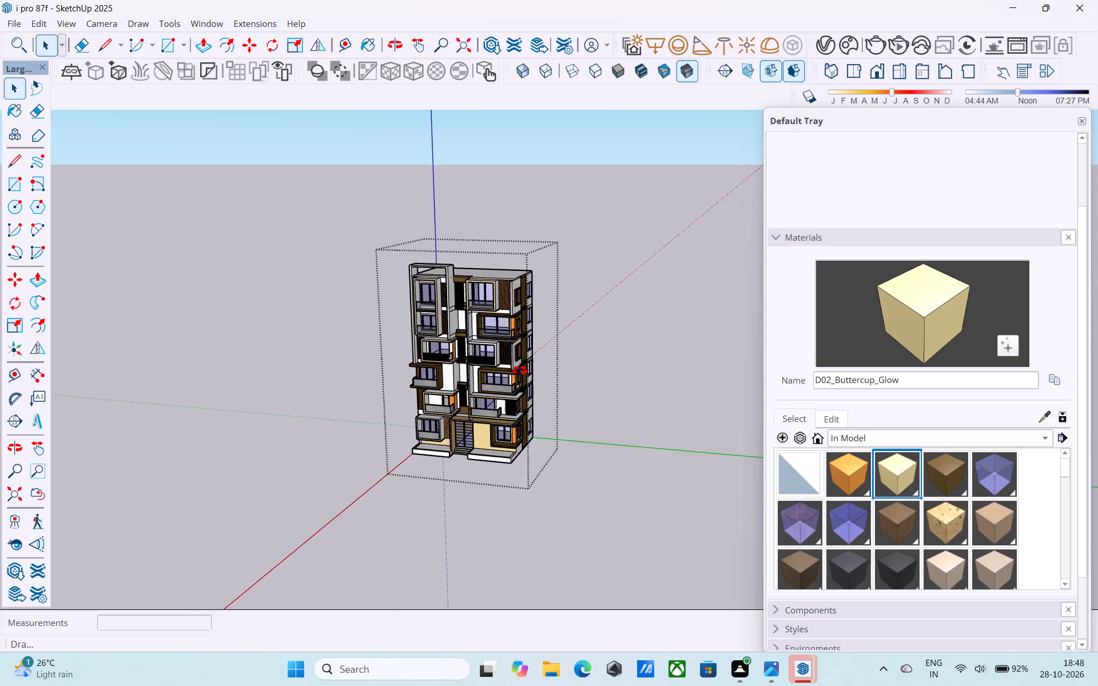
middle_click_drag(520, 370, 466, 293)
scroll(462, 314, "up", 5)
middle_click(453, 333)
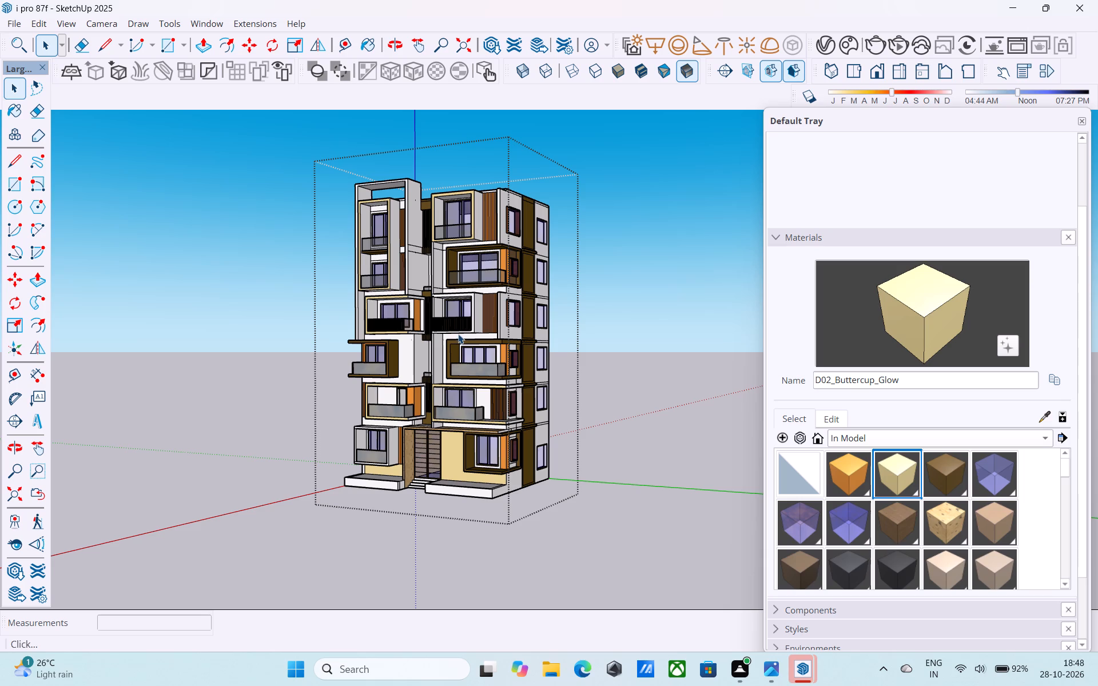
scroll(459, 330, "up", 4)
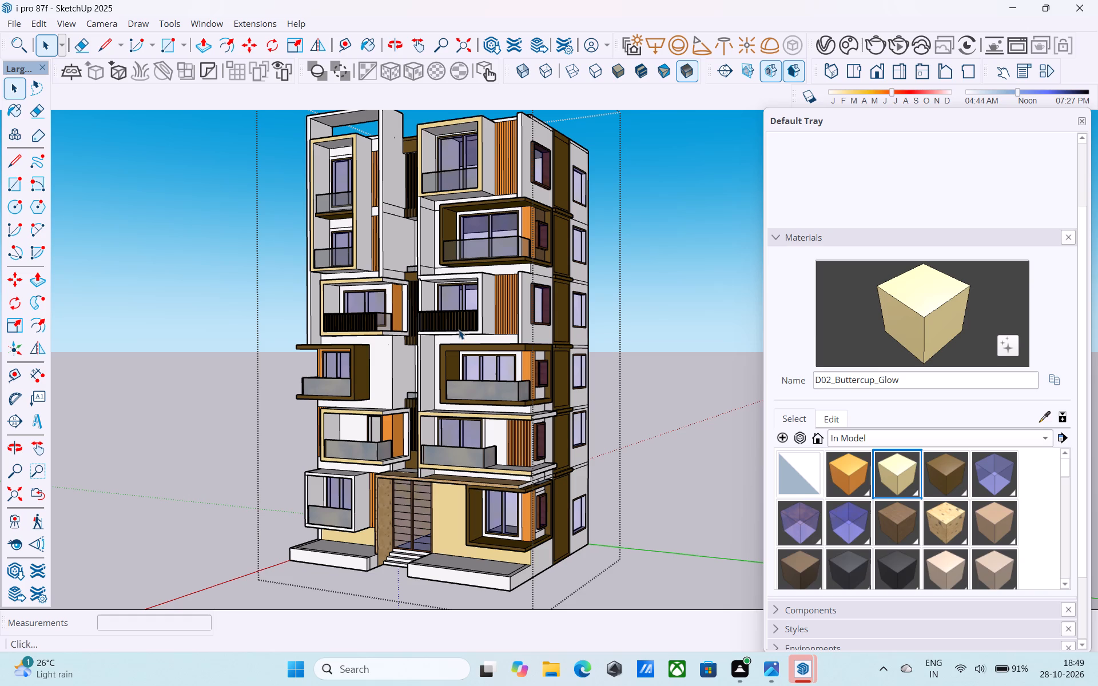
scroll(459, 329, "down", 8)
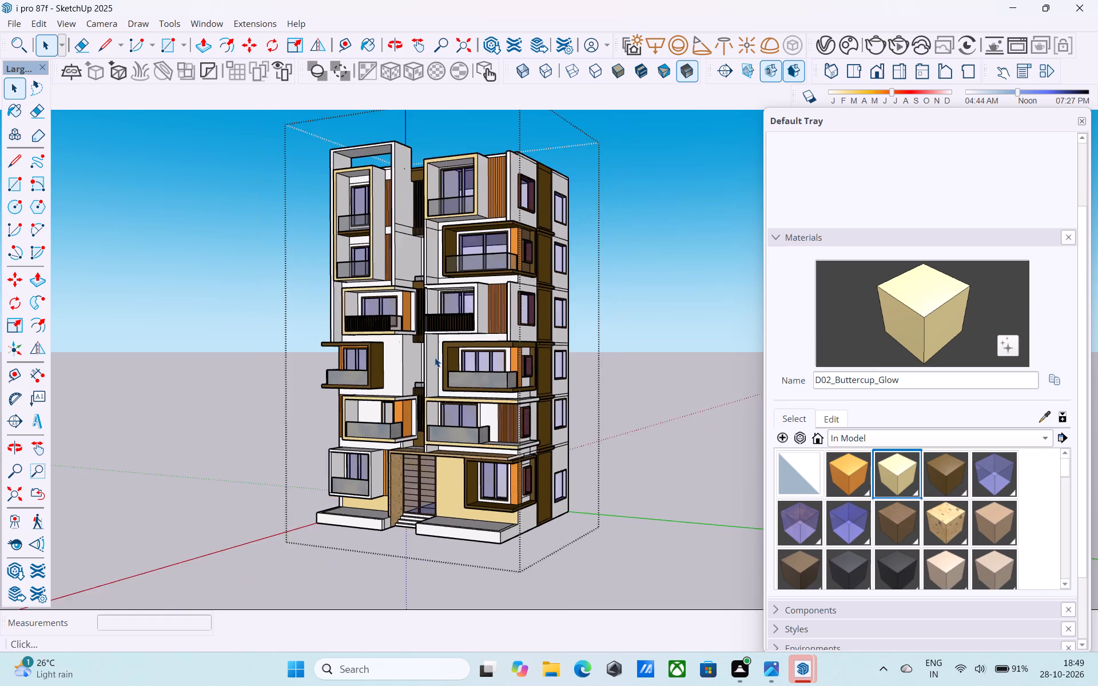
scroll(435, 357, "down", 2)
middle_click_drag(441, 373, 423, 433)
scroll(424, 422, "down", 5)
middle_click_drag(423, 422, 456, 406)
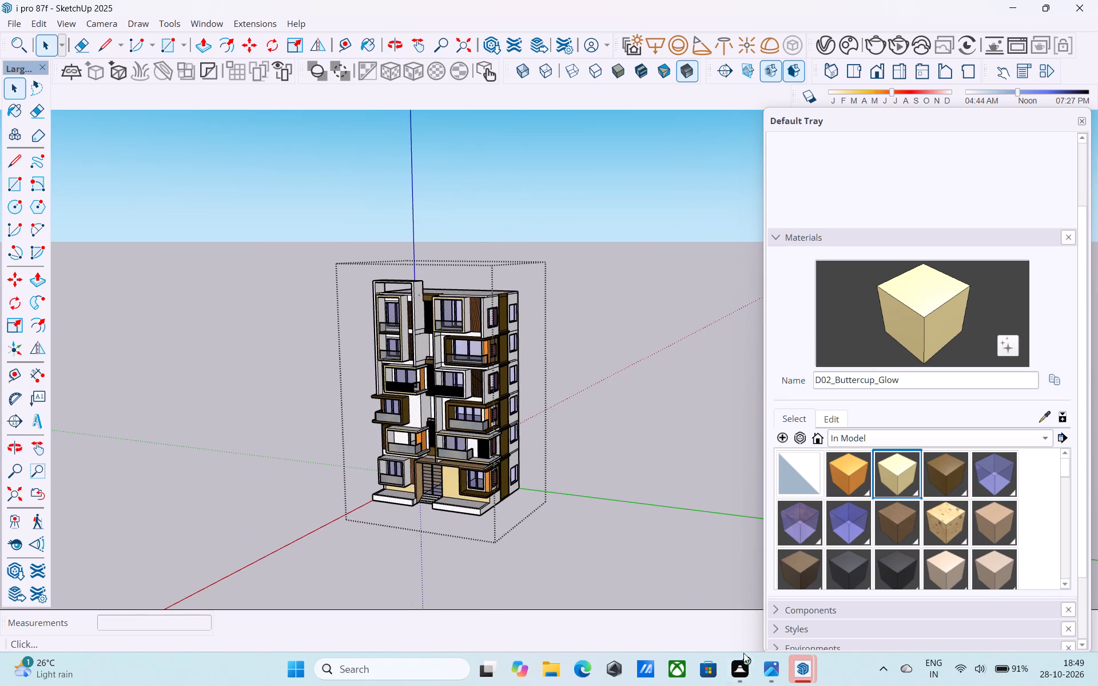
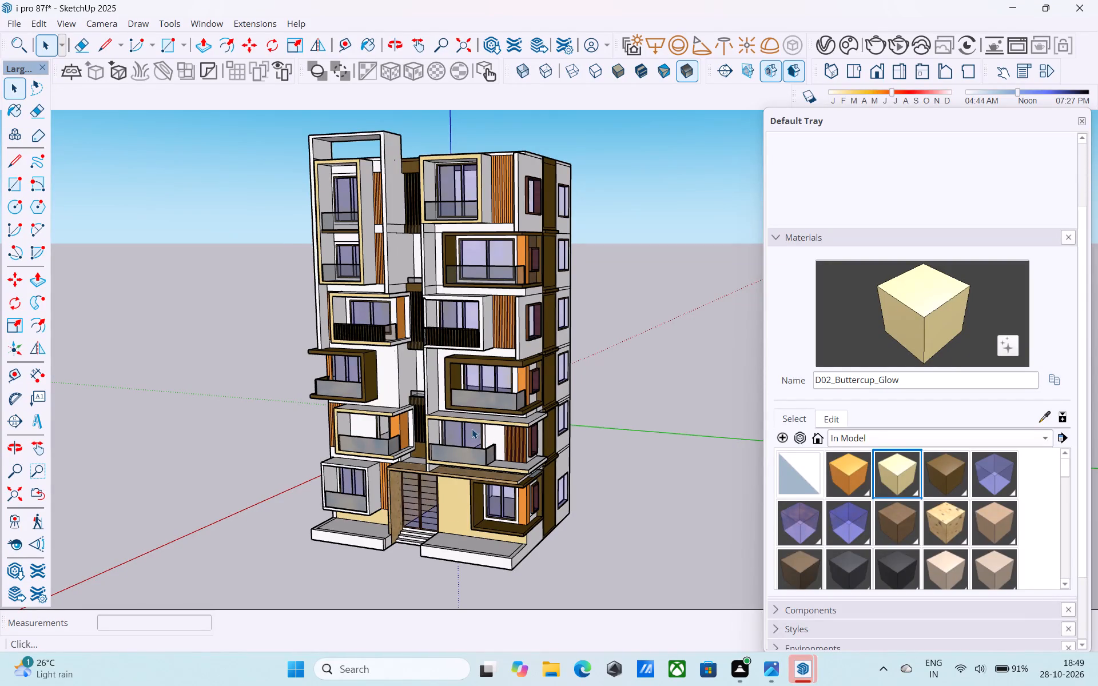
Open the building group and erase the stray vertical edge on the side face of the left plinth beside the entrance steps.
scroll(472, 429, "down", 5)
middle_click_drag(455, 444, 470, 464)
scroll(470, 464, "up", 9)
middle_click_drag(464, 539, 456, 491)
scroll(397, 522, "up", 19)
left_click(306, 442)
scroll(306, 442, "up", 3)
double_click(306, 442)
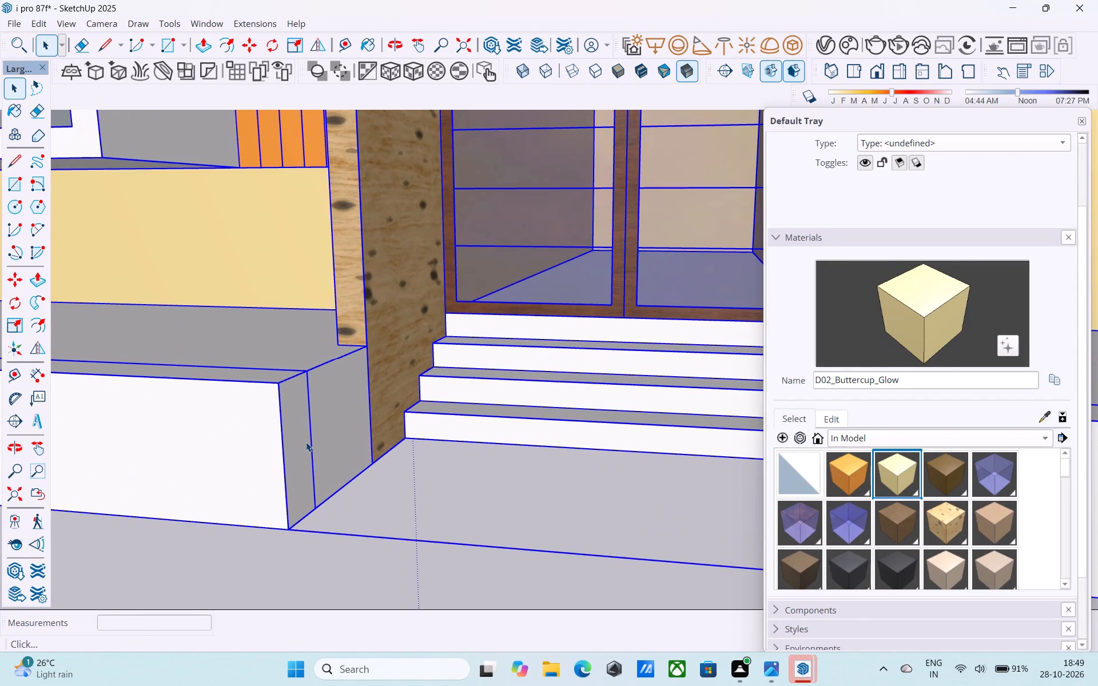
scroll(306, 442, "up", 2)
key("e")
left_click_drag(306, 441, 317, 432)
scroll(319, 431, "down", 5)
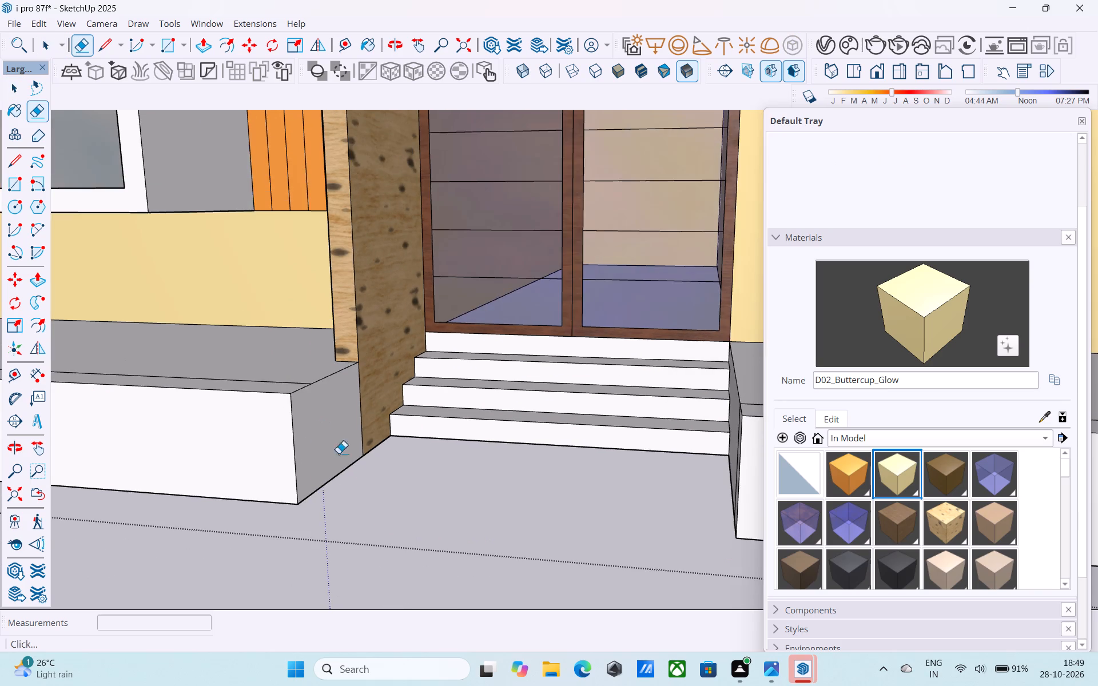
key("space")
Erase the edge separating the left plinth's side face from the wood-textured entrance column.
scroll(359, 474, "up", 5)
scroll(382, 425, "up", 1)
key("e")
left_click_drag(373, 422, 363, 421)
key("space")
Erase the stray vertical edge on the side face of the right plinth beside the entrance steps.
scroll(362, 416, "down", 10)
middle_click_drag(362, 442, 526, 425)
scroll(312, 426, "down", 10)
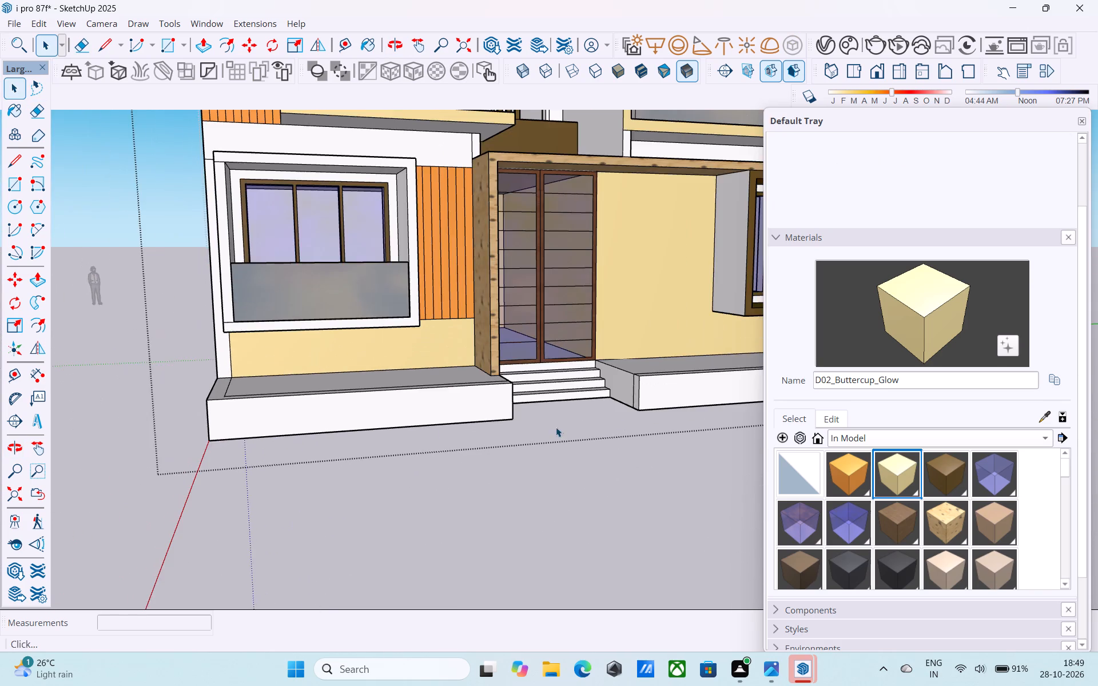
scroll(620, 420, "up", 9)
middle_click(649, 380)
scroll(653, 381, "up", 4)
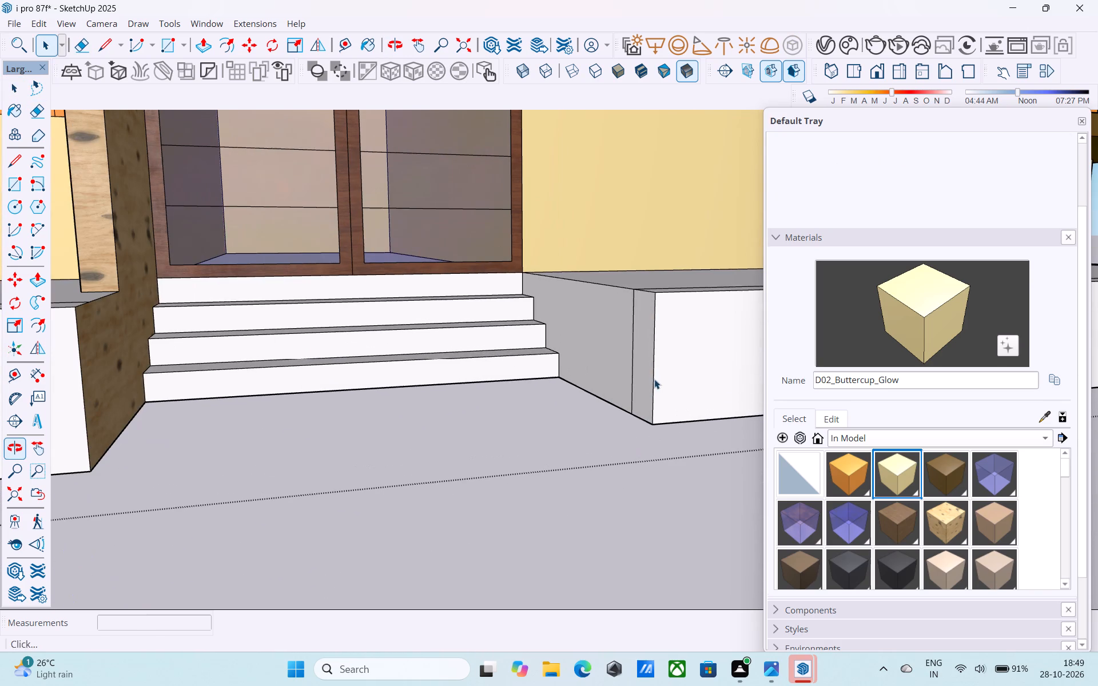
key("r")
key("e")
left_click_drag(637, 362, 627, 355)
key("space")
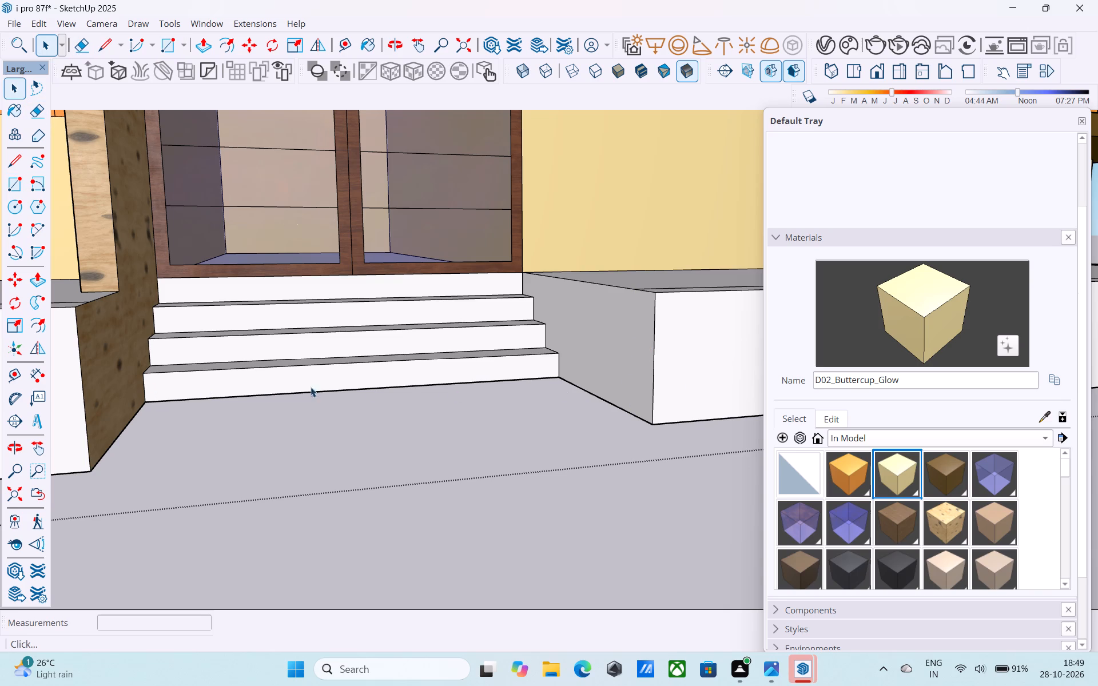
Draw a line along the right plinth's side face from halfway up the bottom riser to the plinth's front edge.
key("l")
middle_click_drag(596, 393, 586, 319)
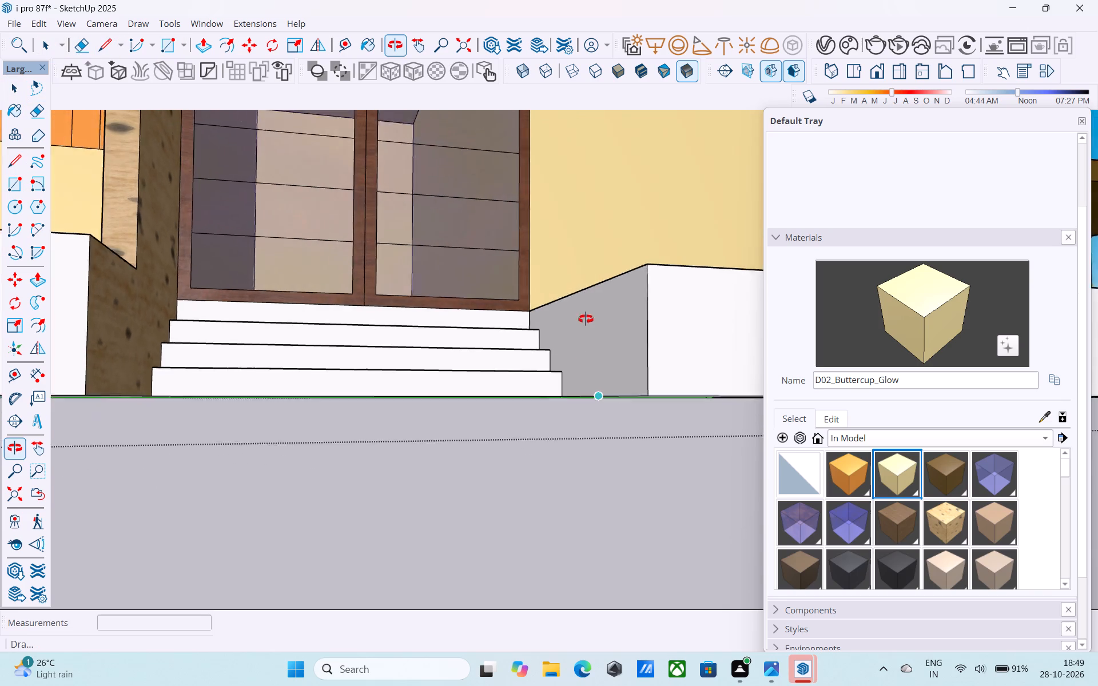
middle_click_drag(586, 319, 576, 389)
scroll(575, 389, "up", 3)
left_click(559, 362)
scroll(570, 367, "down", 3)
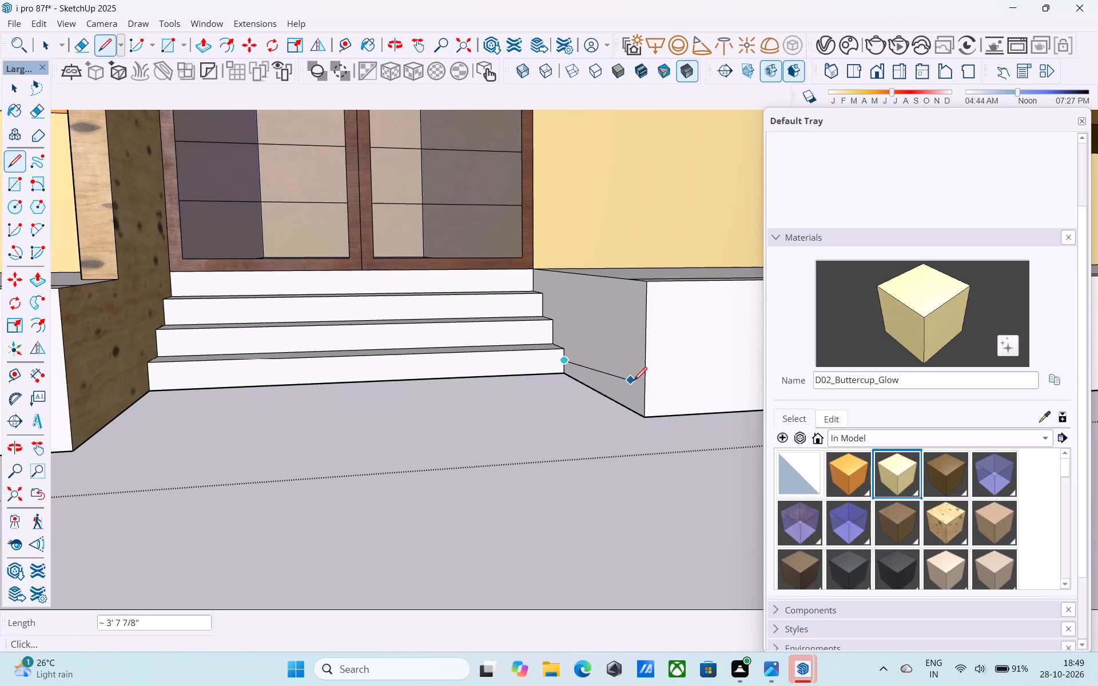
left_click(644, 403)
key("space")
Push/Pull the low strip on the right plinth across to the left plinth, forming a bottom landing before the steps.
left_click(630, 404)
key("p")
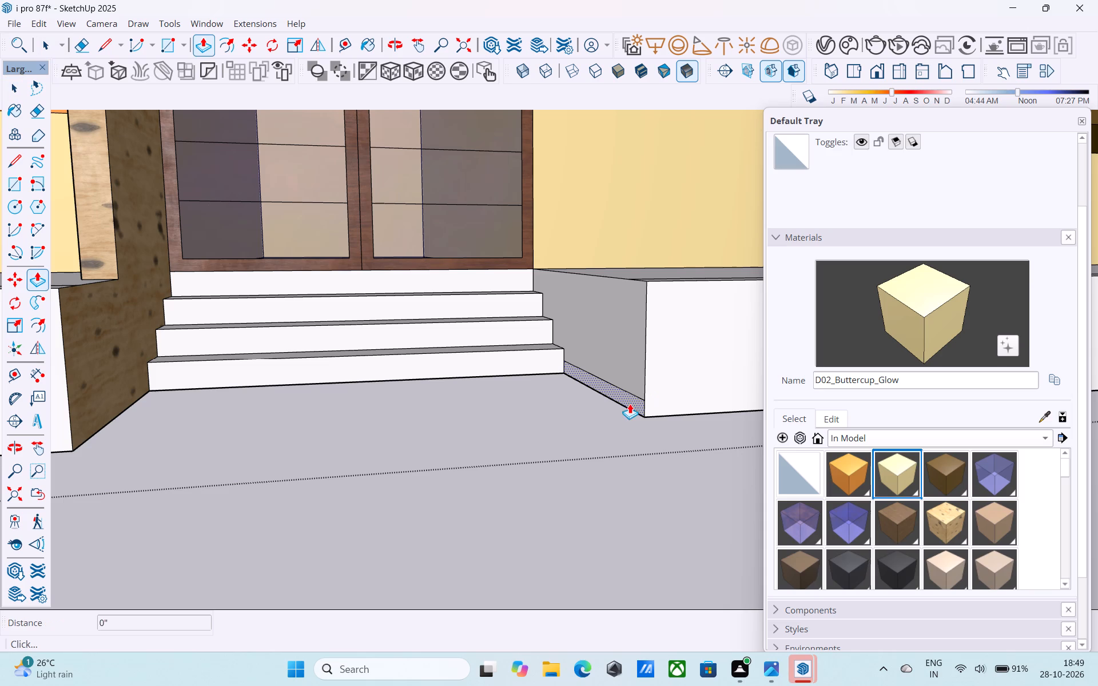
left_click(630, 404)
scroll(495, 412, "down", 5)
middle_click_drag(398, 412, 282, 412)
left_click(267, 408)
scroll(267, 407, "down", 3)
Save the model with the new entrance landing.
middle_click_drag(267, 407, 261, 430)
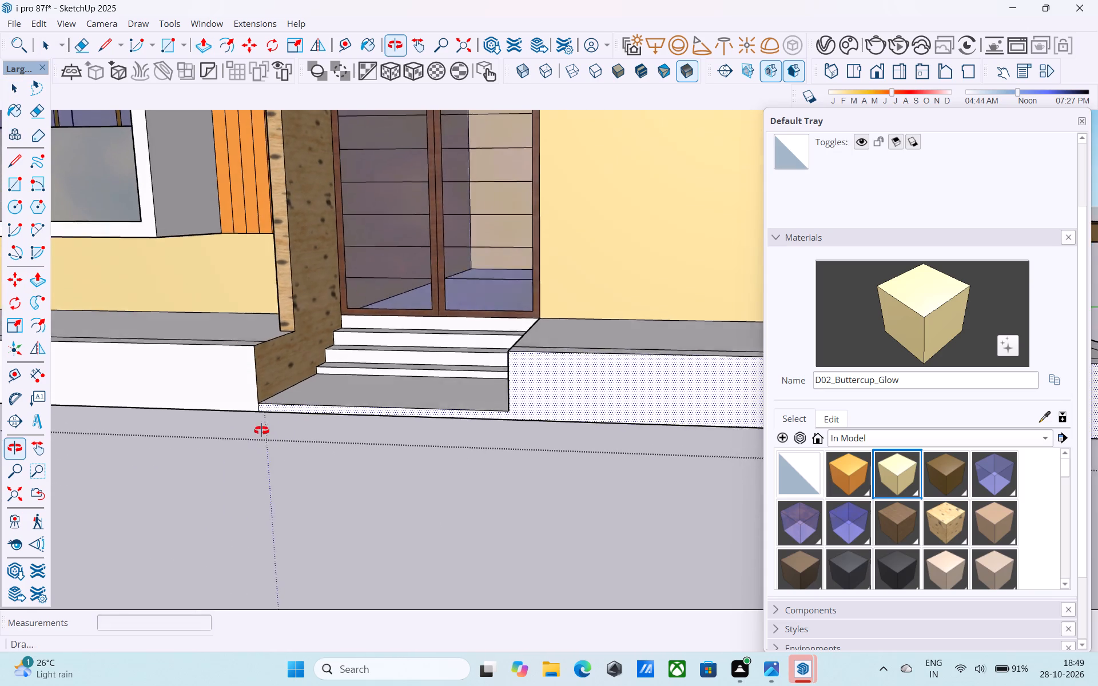
middle_click_drag(261, 430, 331, 430)
middle_click_drag(365, 409, 393, 440, "shift")
key("space")
scroll(406, 429, "up", 4)
scroll(431, 394, "down", 4)
middle_click_drag(431, 383, 358, 433)
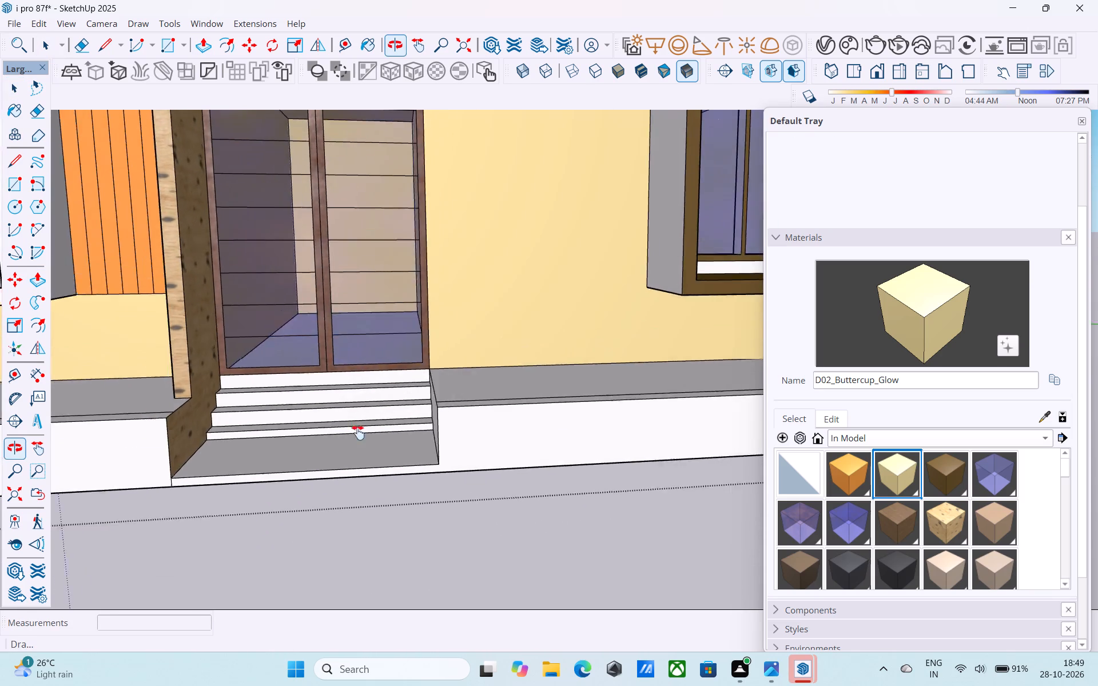
middle_click_drag(358, 433, 343, 454)
scroll(343, 453, "up", 4)
key("ctrl+s")
Erase the short vertical edge where the left plinth's front face meets the front of the new landing.
scroll(346, 452, "down", 5)
middle_click_drag(346, 452, 553, 458)
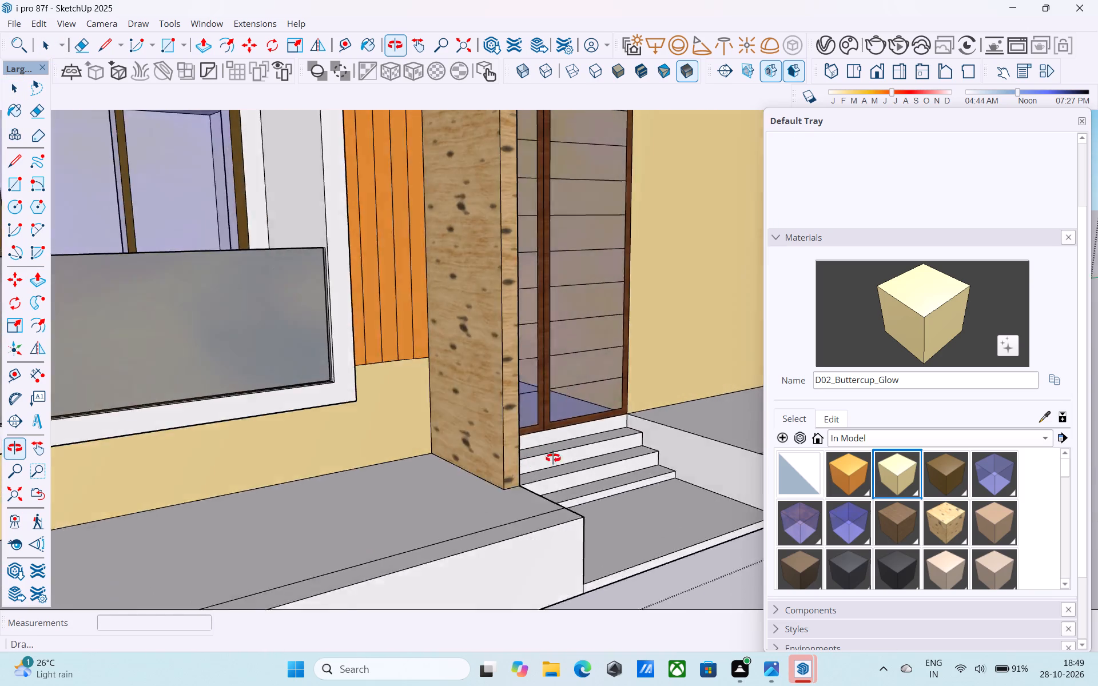
middle_click_drag(553, 458, 372, 448)
scroll(359, 441, "down", 9)
middle_click_drag(512, 405, 296, 414)
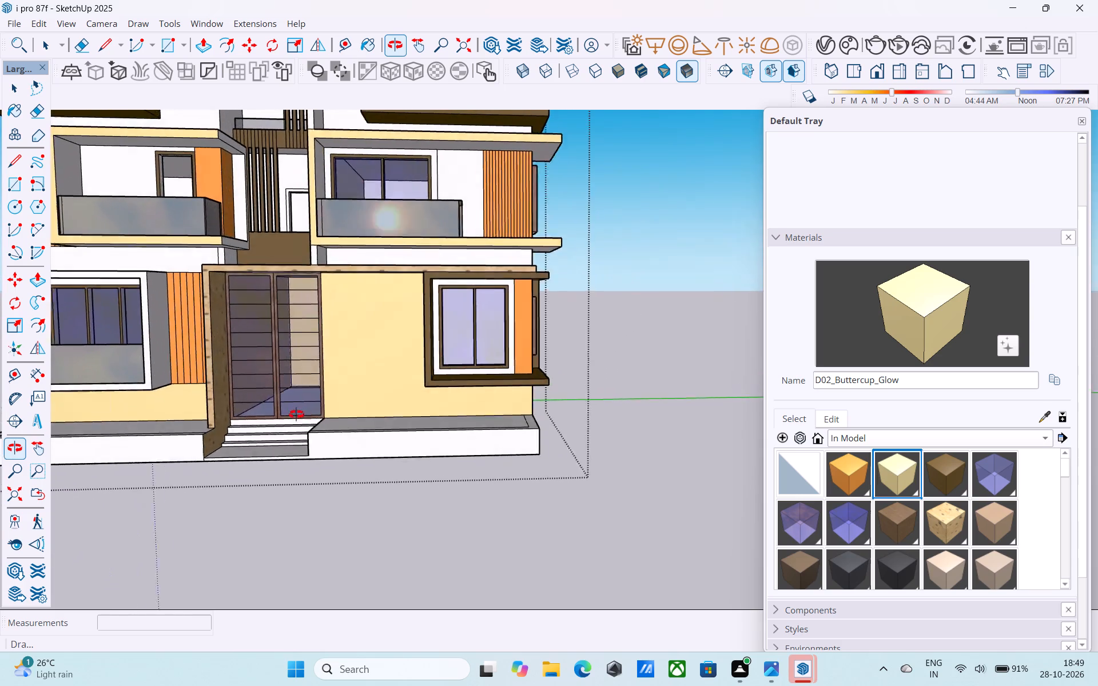
middle_click_drag(296, 414, 548, 378)
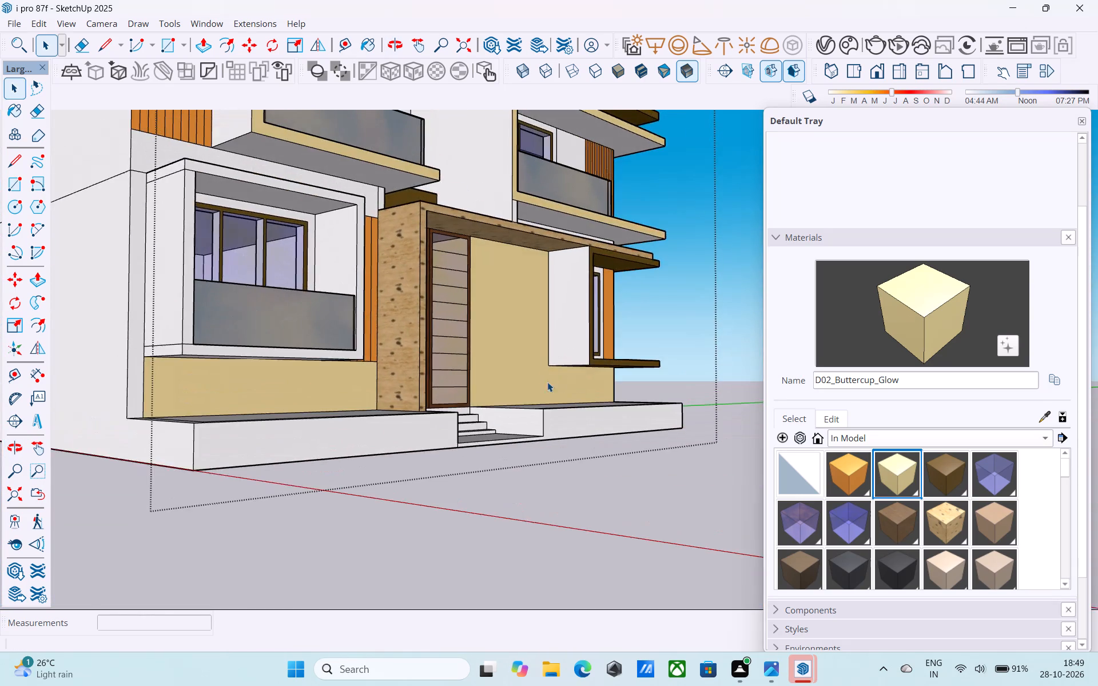
scroll(499, 450, "up", 12)
scroll(341, 440, "up", 4)
key("e")
scroll(361, 438, "up", 1)
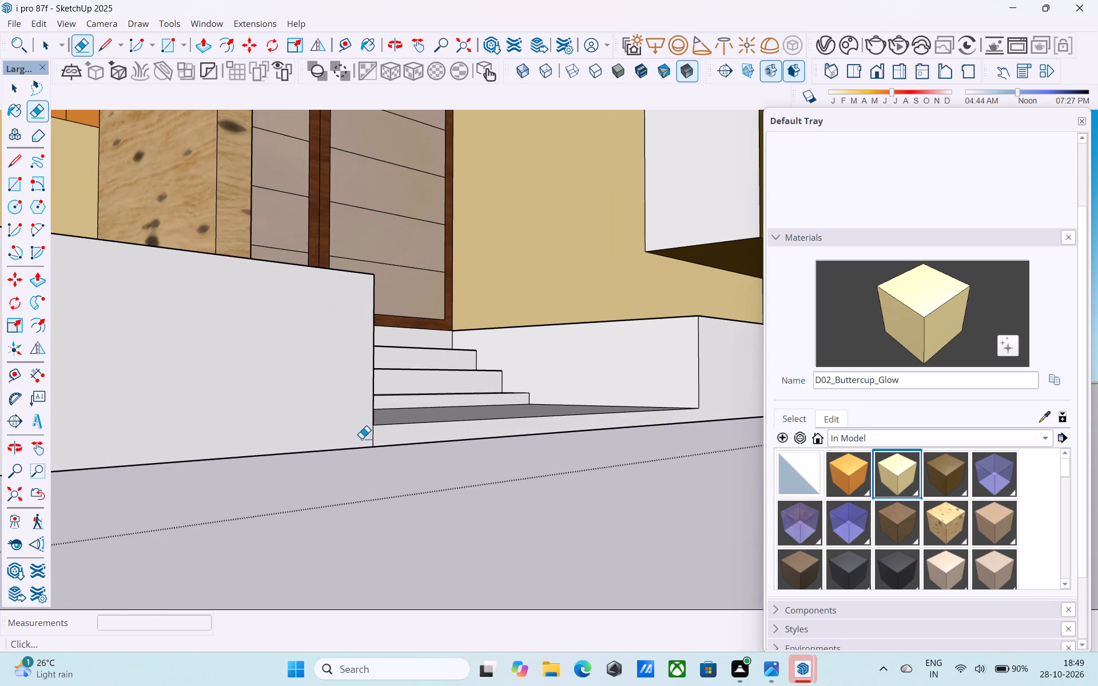
scroll(361, 438, "up", 2)
left_click_drag(368, 439, 389, 439)
scroll(389, 439, "down", 4)
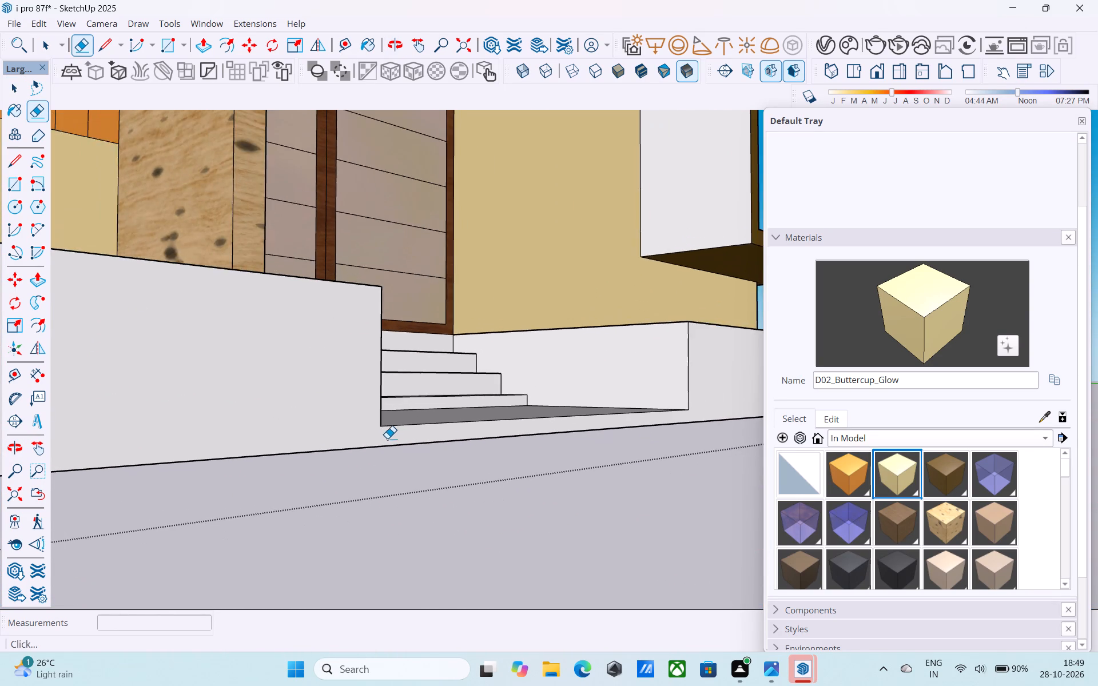
Save the model after cleaning up the plinth front.
middle_click_drag(386, 438, 162, 477)
scroll(157, 468, "down", 5)
key("space")
middle_click_drag(463, 425, 443, 422)
key("ctrl+s")
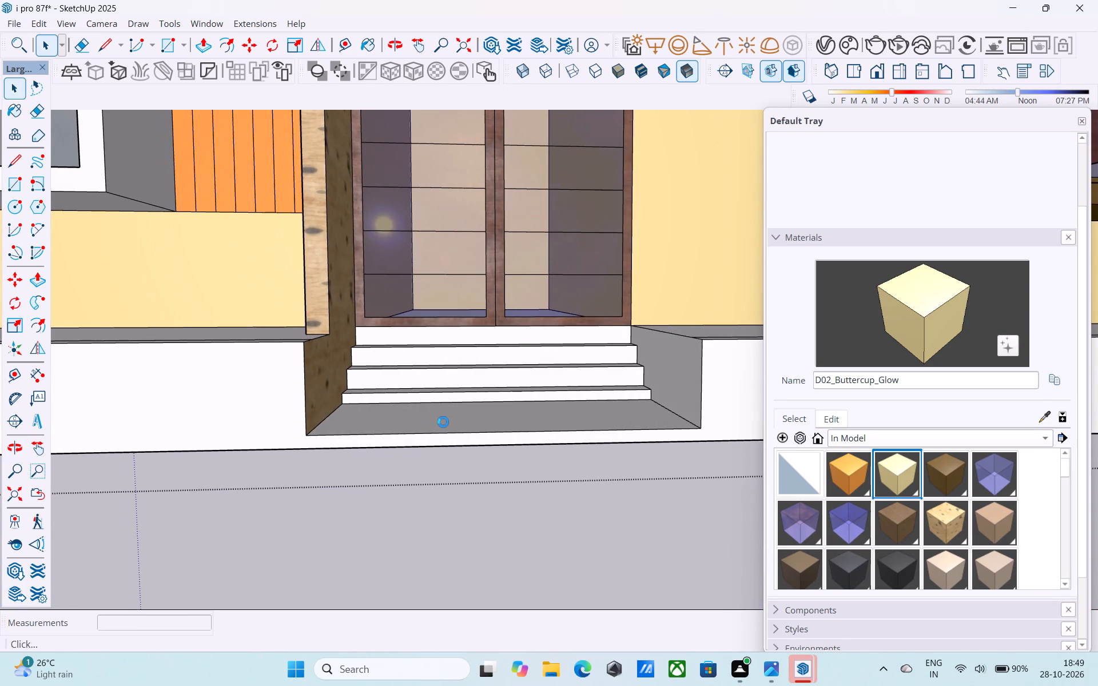
Erase the leftover seam lines at the lower and upper left corners of the left wing's ground-floor balcony frame.
scroll(448, 421, "down", 12)
middle_click_drag(448, 421, 452, 446, "shift")
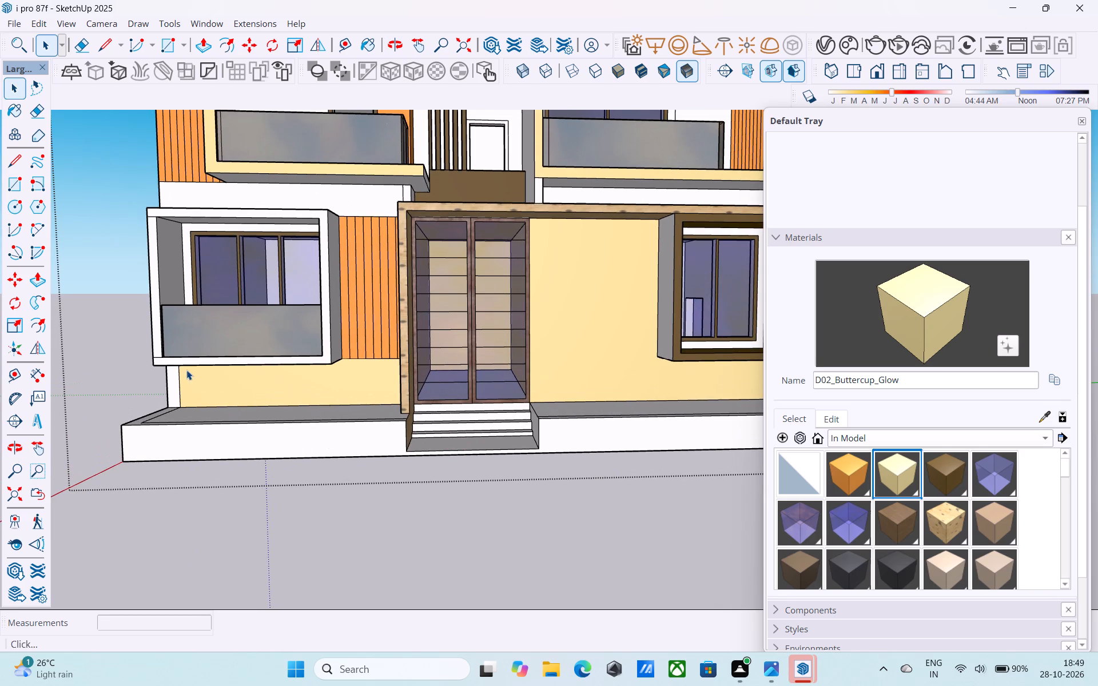
scroll(152, 350, "up", 14)
key("e")
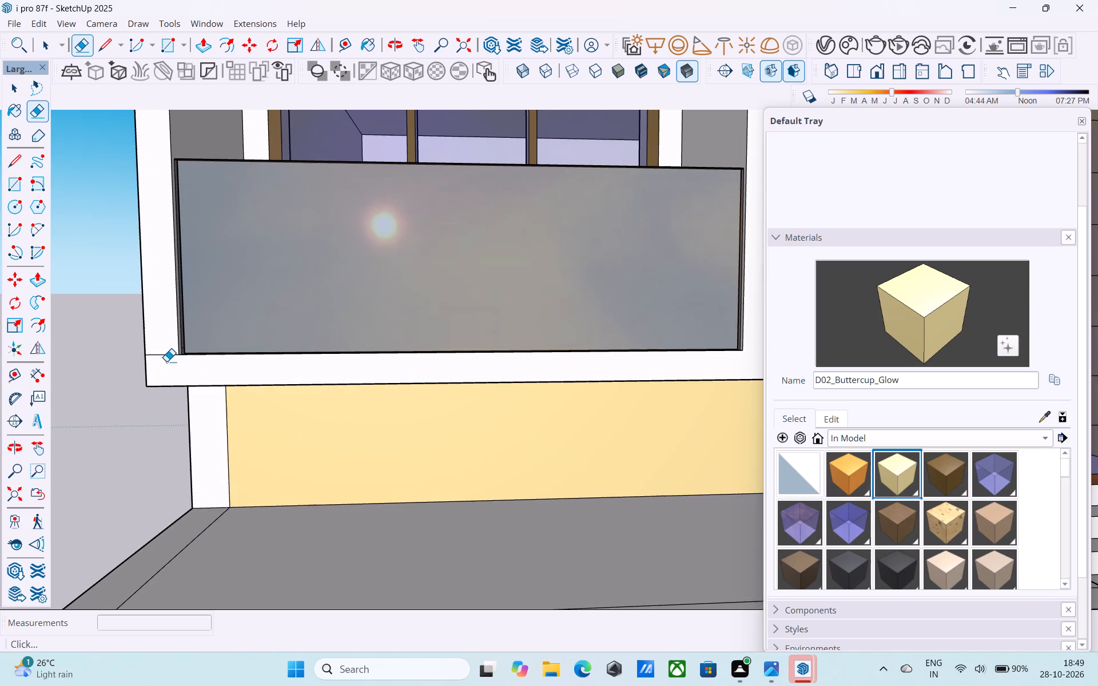
left_click_drag(166, 361, 166, 354)
scroll(166, 346, "down", 7)
middle_click_drag(174, 357, 261, 523, "shift")
scroll(284, 342, "up", 3)
scroll(208, 221, "up", 1)
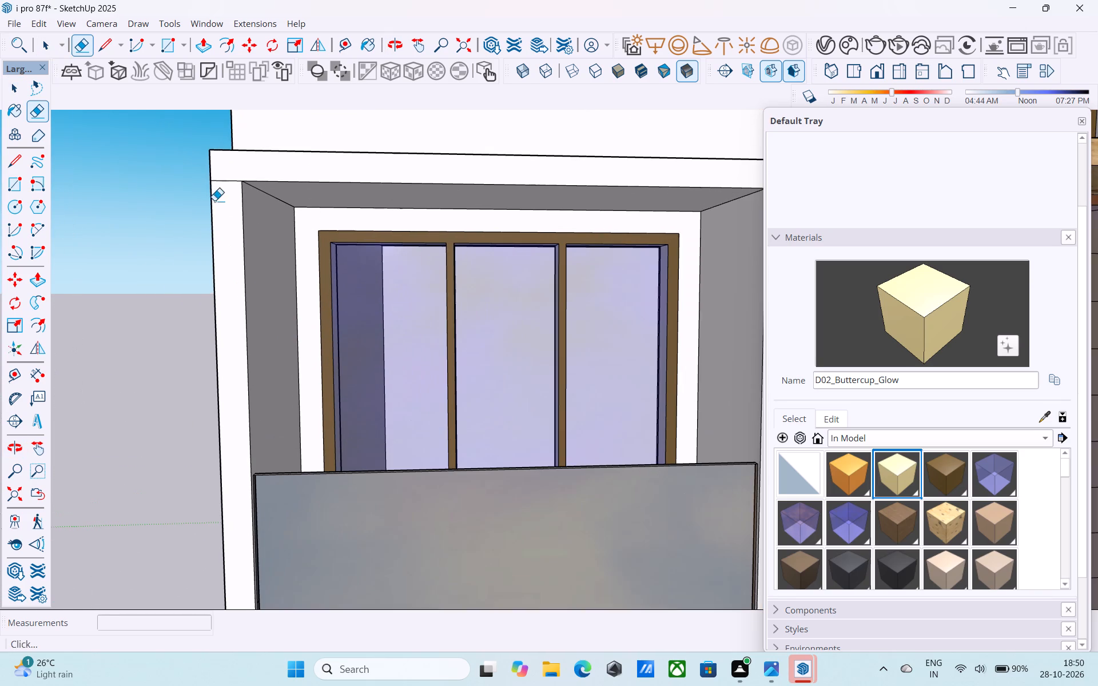
left_click(225, 182)
Erase the vertical edge between the left wing's yellow ground-floor wall and the white strip at its outer corner.
scroll(216, 206, "down", 13)
middle_click_drag(337, 282, 351, 333)
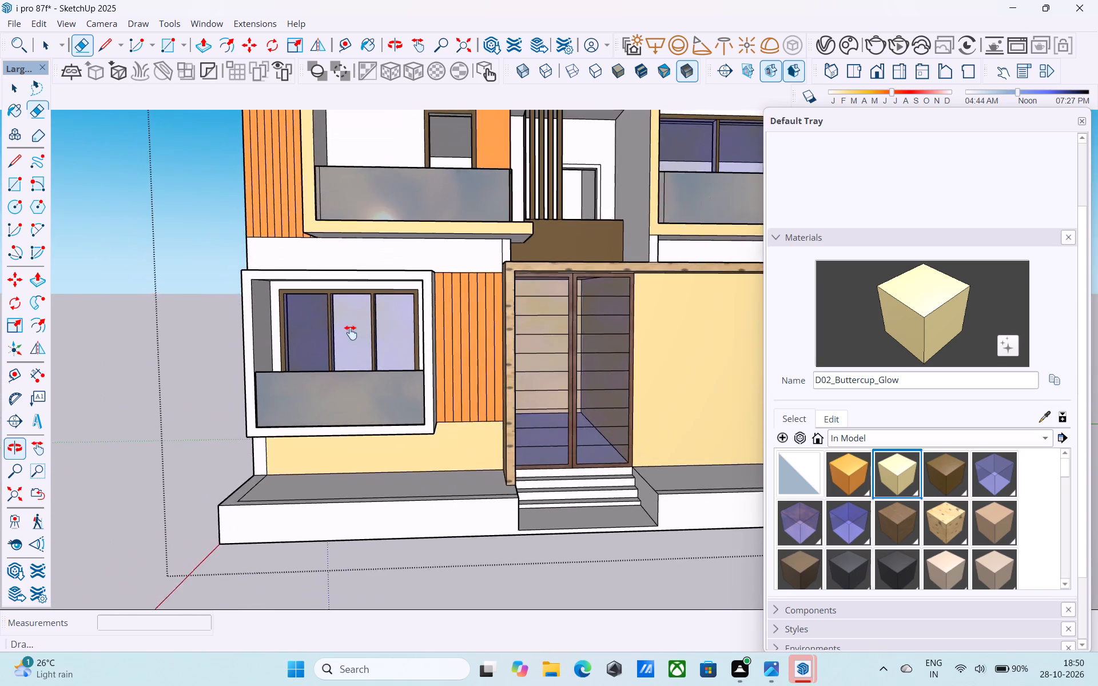
middle_click_drag(351, 333, 467, 278)
scroll(350, 393, "up", 4)
left_click(311, 424)
scroll(308, 419, "down", 5)
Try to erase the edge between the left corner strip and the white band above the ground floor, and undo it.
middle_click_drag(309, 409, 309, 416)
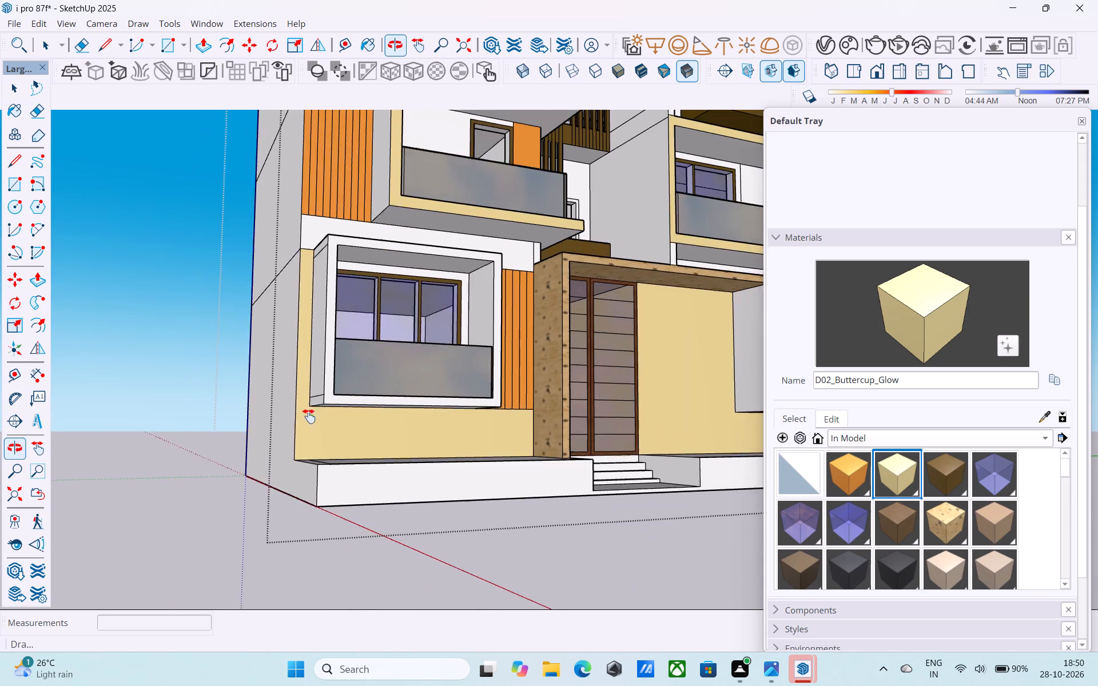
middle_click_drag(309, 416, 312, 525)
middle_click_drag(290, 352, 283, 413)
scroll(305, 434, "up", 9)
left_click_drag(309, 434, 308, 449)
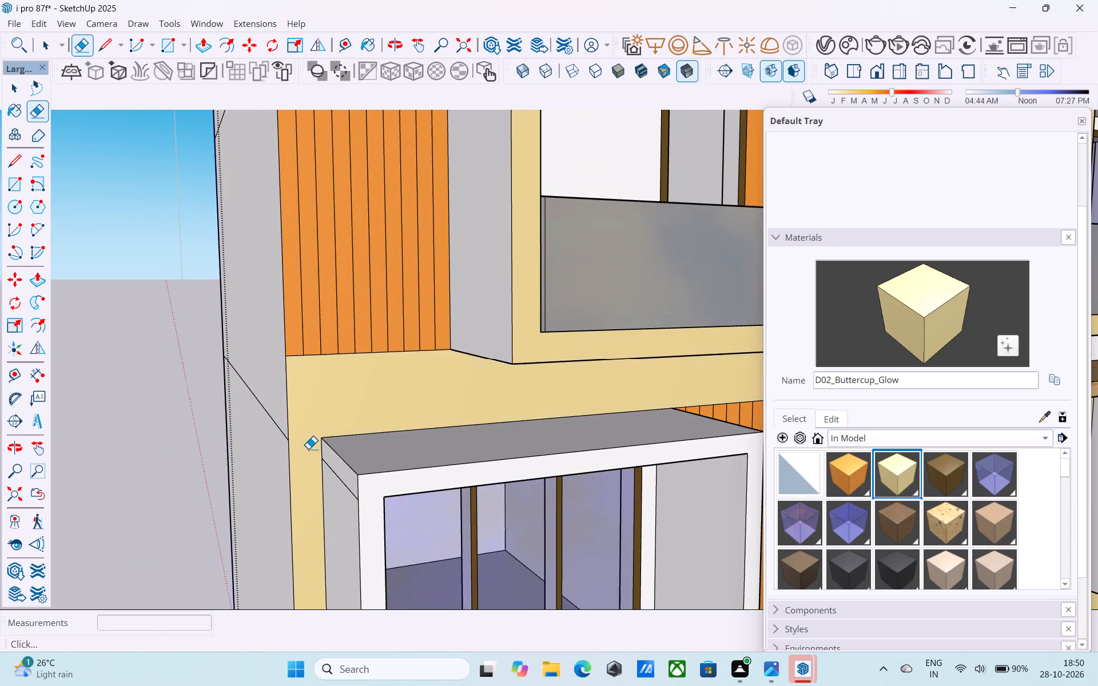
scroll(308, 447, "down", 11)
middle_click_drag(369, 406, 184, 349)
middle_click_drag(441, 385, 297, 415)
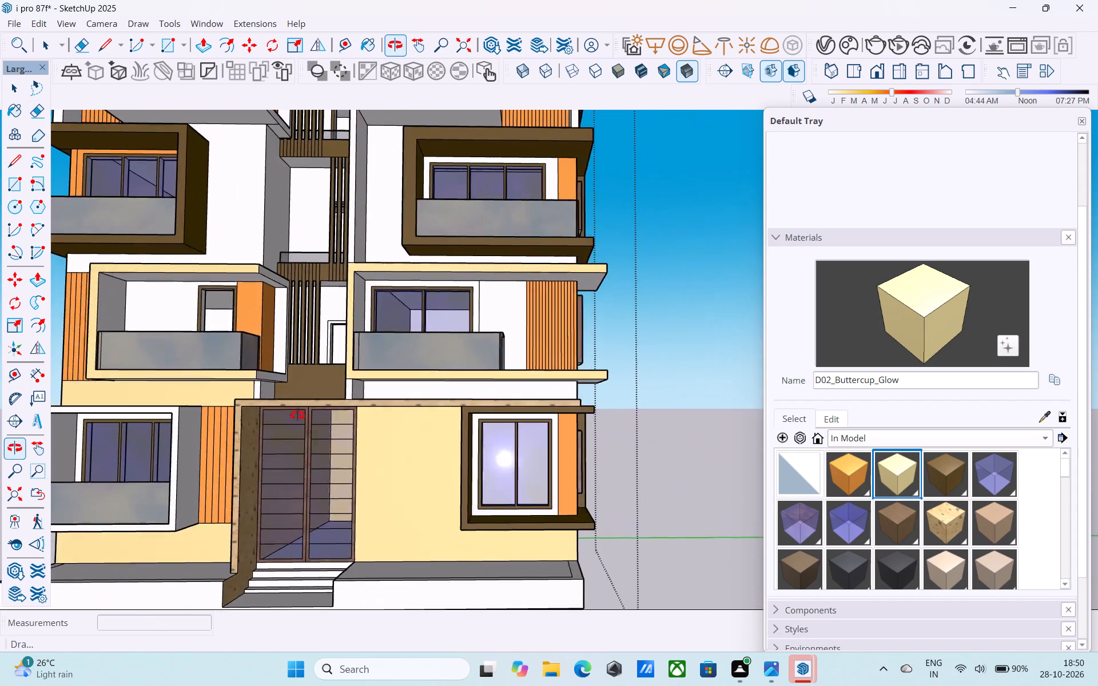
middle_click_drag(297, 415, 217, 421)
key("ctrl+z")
Save the model after the ground-floor wall cleanup.
middle_click_drag(226, 421, 311, 412)
scroll(311, 411, "down", 2)
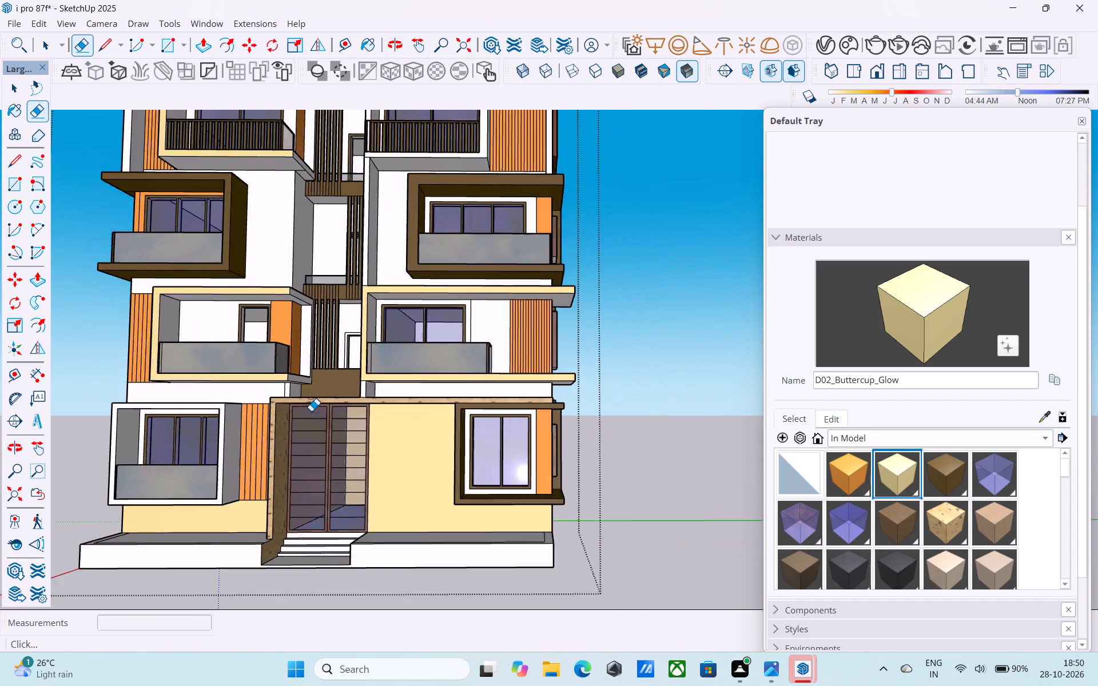
scroll(311, 411, "down", 2)
middle_click_drag(309, 413, 349, 581, "shift")
scroll(370, 501, "down", 4)
middle_click_drag(370, 501, 391, 515, "shift")
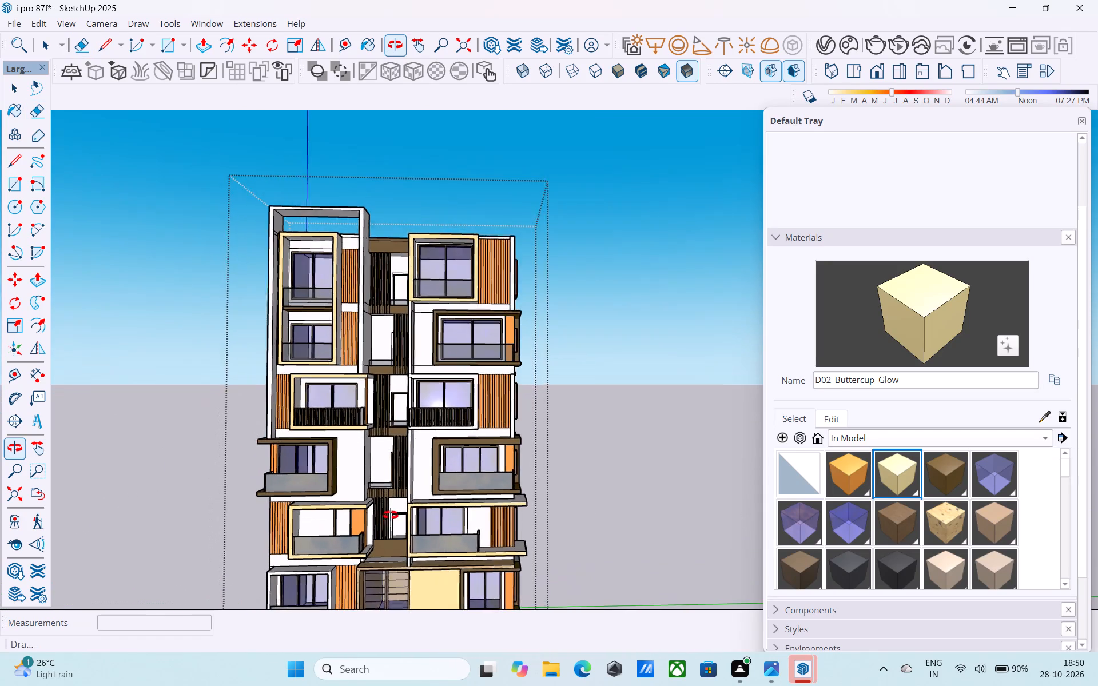
middle_click_drag(391, 515, 397, 515, "shift")
middle_click_drag(486, 460, 487, 418, "shift")
key("space")
left_click(606, 373)
key("ctrl+s")
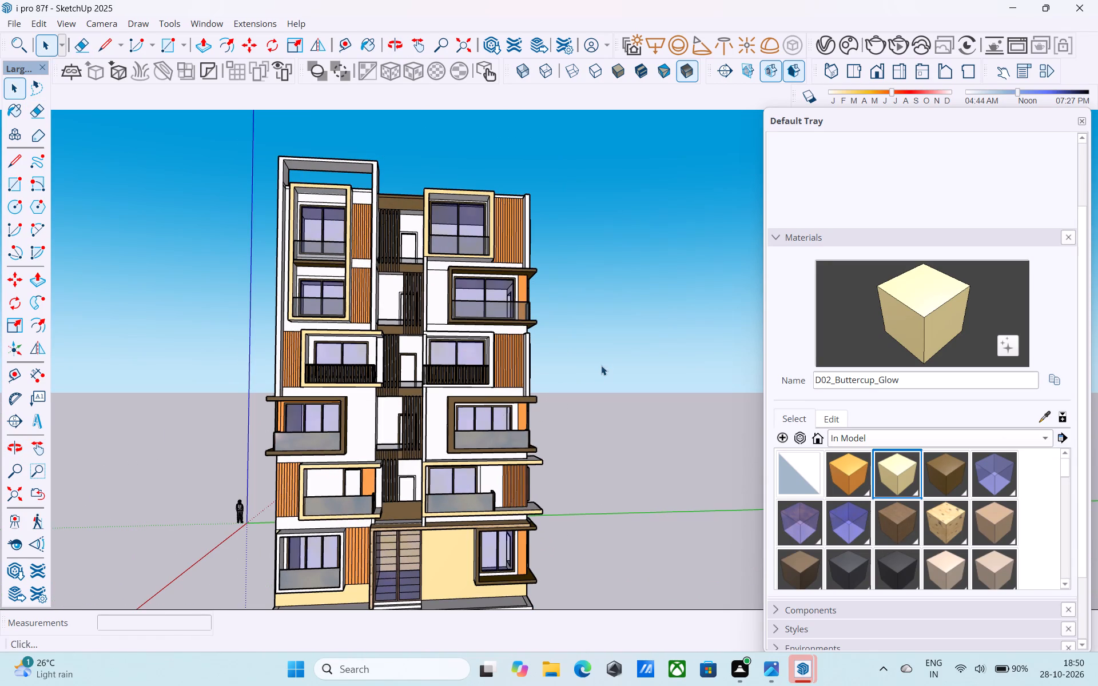
Examine the building's side elevation, balcony boxes and top-floor facade from several angles.
scroll(601, 365, "down", 2)
middle_click_drag(600, 366, 321, 400)
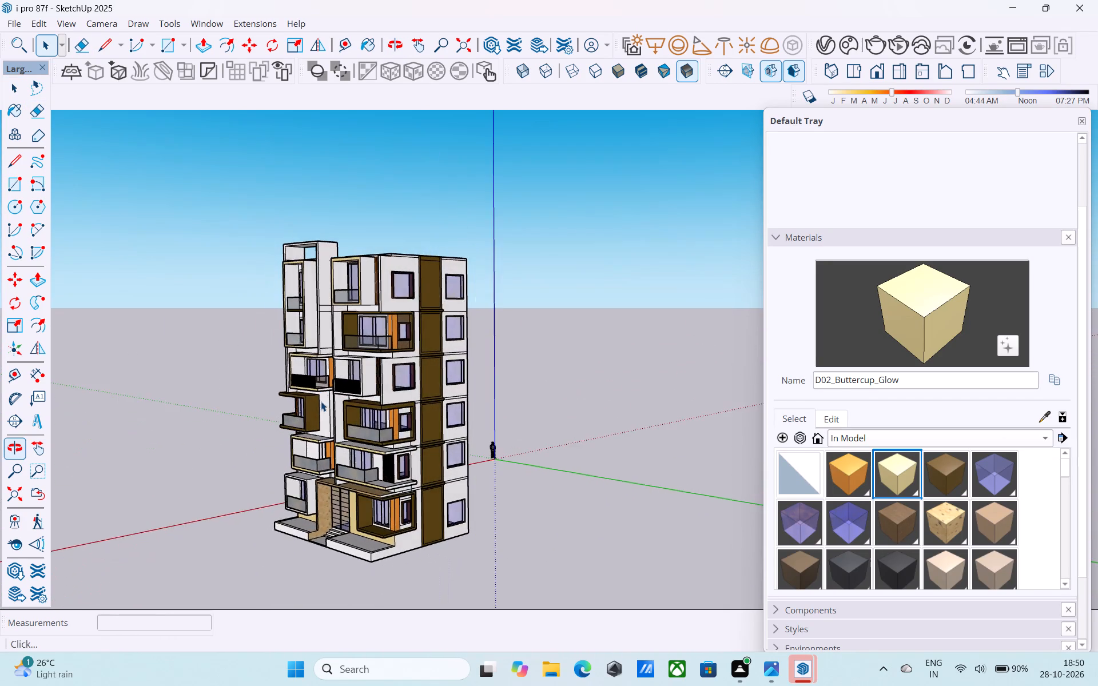
scroll(389, 357, "up", 9)
middle_click_drag(404, 338, 247, 352)
scroll(247, 352, "up", 3)
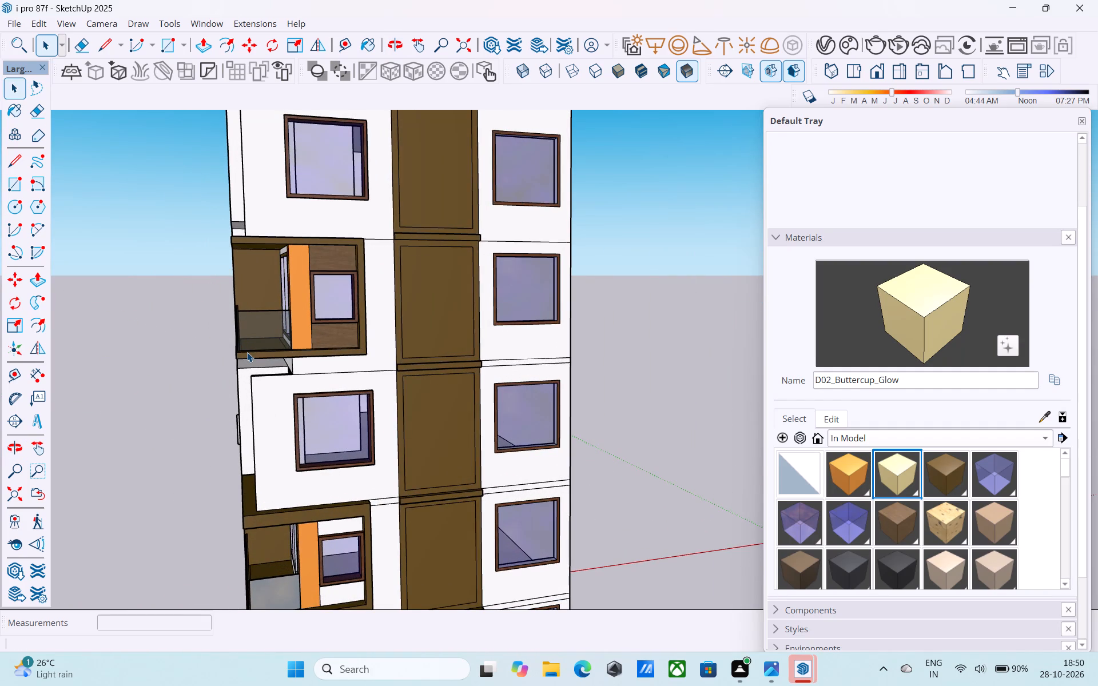
scroll(250, 352, "down", 5)
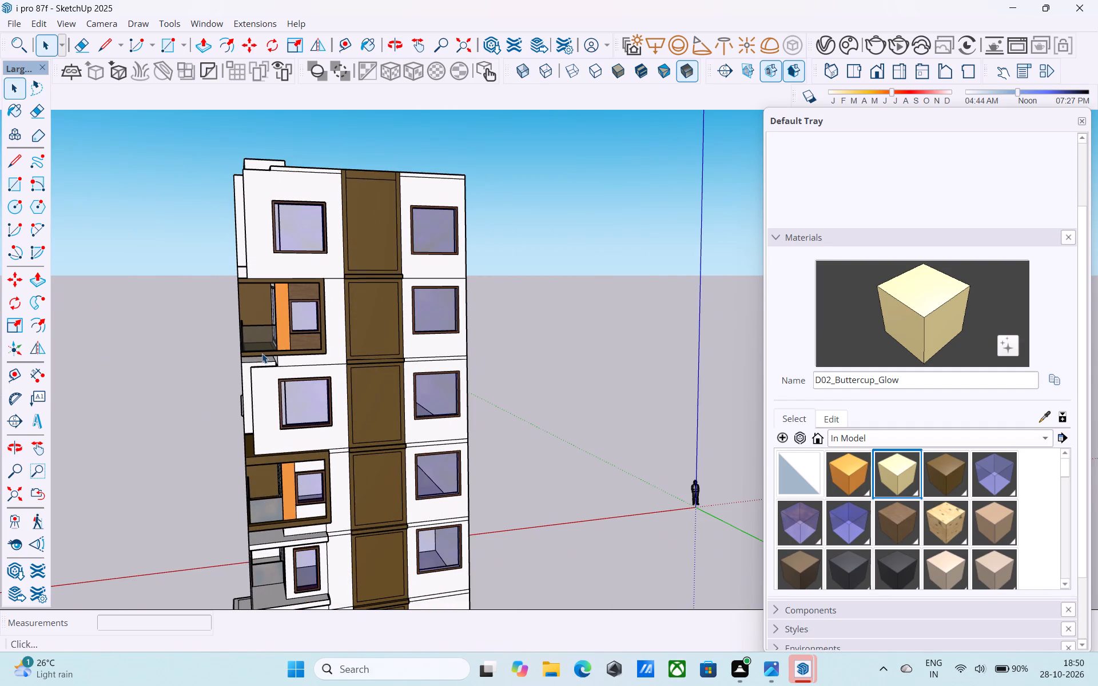
middle_click_drag(262, 353, 265, 342)
scroll(265, 342, "down", 4)
middle_click_drag(274, 344, 289, 353)
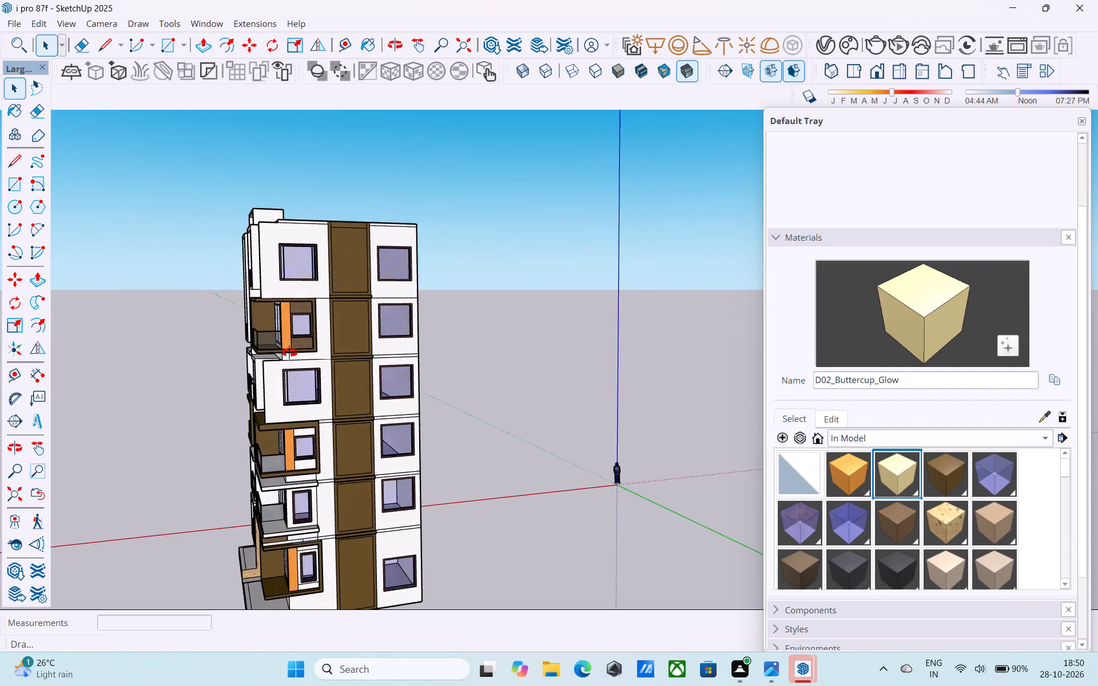
middle_click_drag(289, 353, 355, 328)
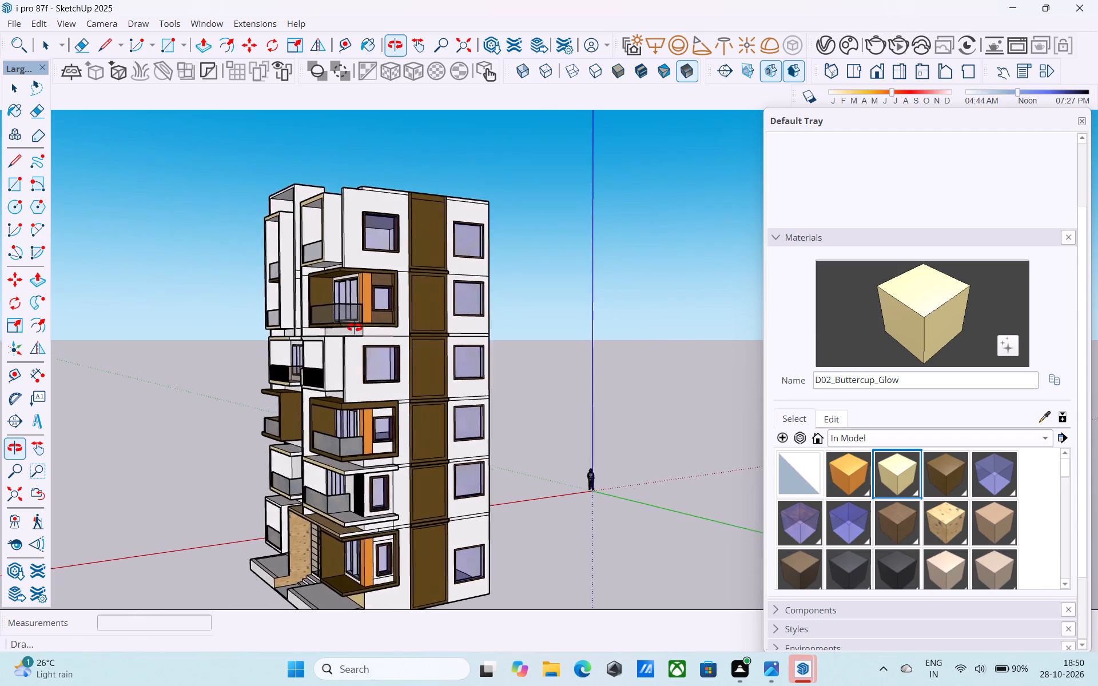
middle_click_drag(355, 328, 446, 328)
scroll(428, 328, "up", 1)
scroll(398, 323, "down", 4)
middle_click_drag(397, 332, 401, 358)
scroll(403, 264, "up", 13)
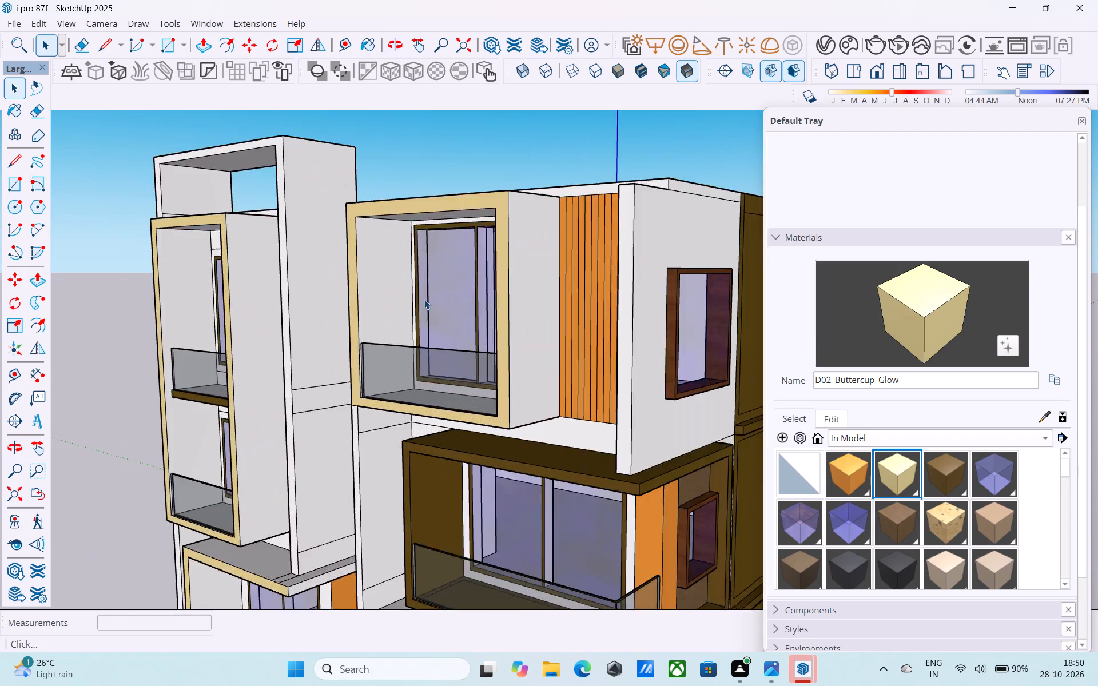
scroll(424, 300, "up", 10)
middle_click_drag(412, 311, 468, 319)
scroll(314, 329, "down", 3)
scroll(310, 334, "up", 2)
scroll(310, 334, "down", 13)
middle_click_drag(311, 340, 564, 341)
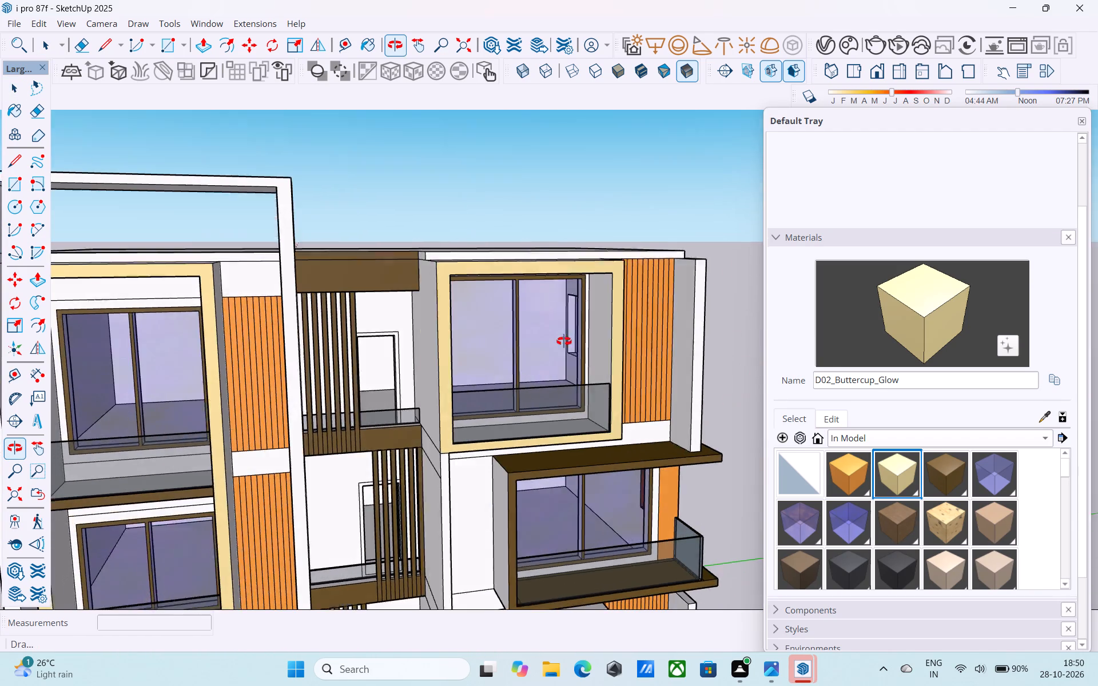
middle_click_drag(564, 341, 510, 308)
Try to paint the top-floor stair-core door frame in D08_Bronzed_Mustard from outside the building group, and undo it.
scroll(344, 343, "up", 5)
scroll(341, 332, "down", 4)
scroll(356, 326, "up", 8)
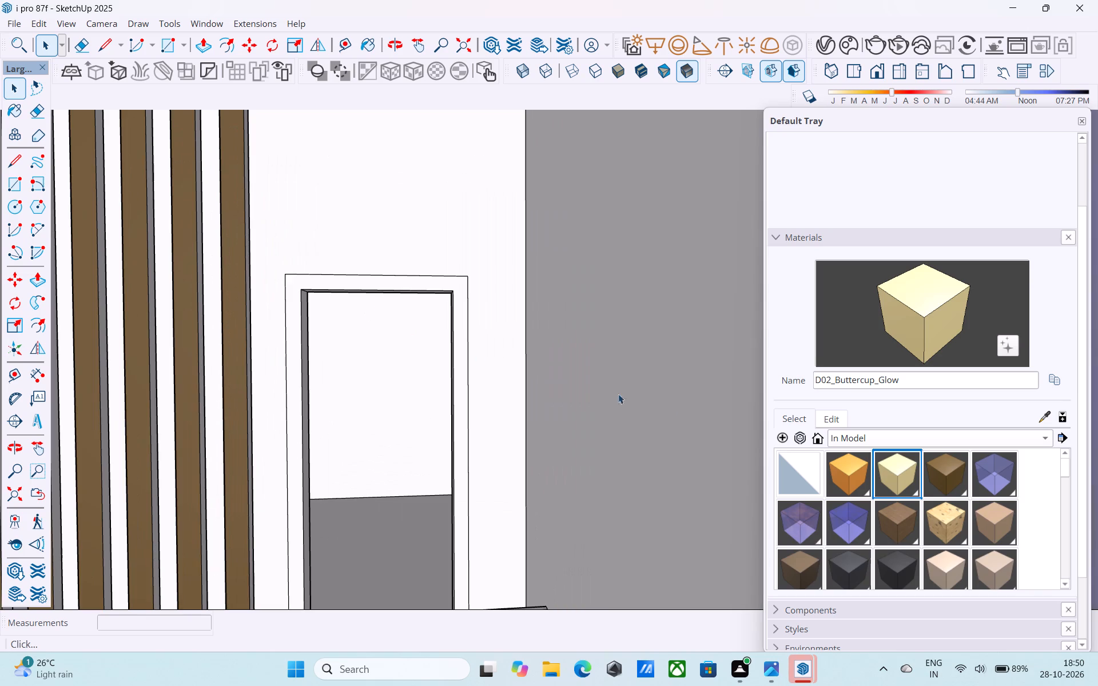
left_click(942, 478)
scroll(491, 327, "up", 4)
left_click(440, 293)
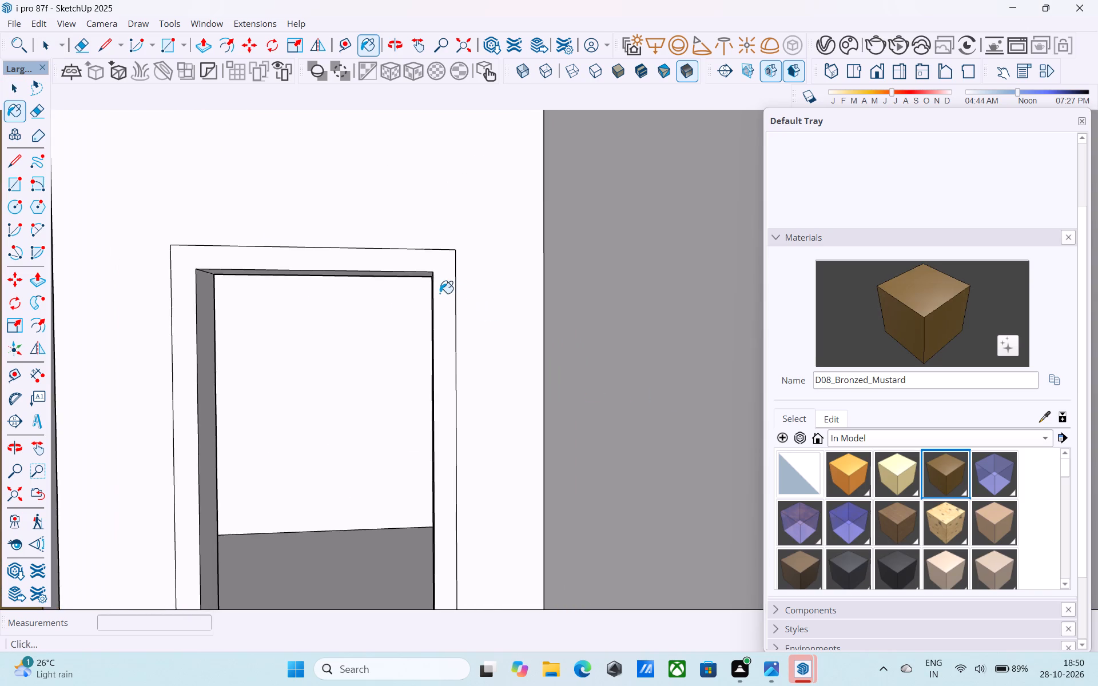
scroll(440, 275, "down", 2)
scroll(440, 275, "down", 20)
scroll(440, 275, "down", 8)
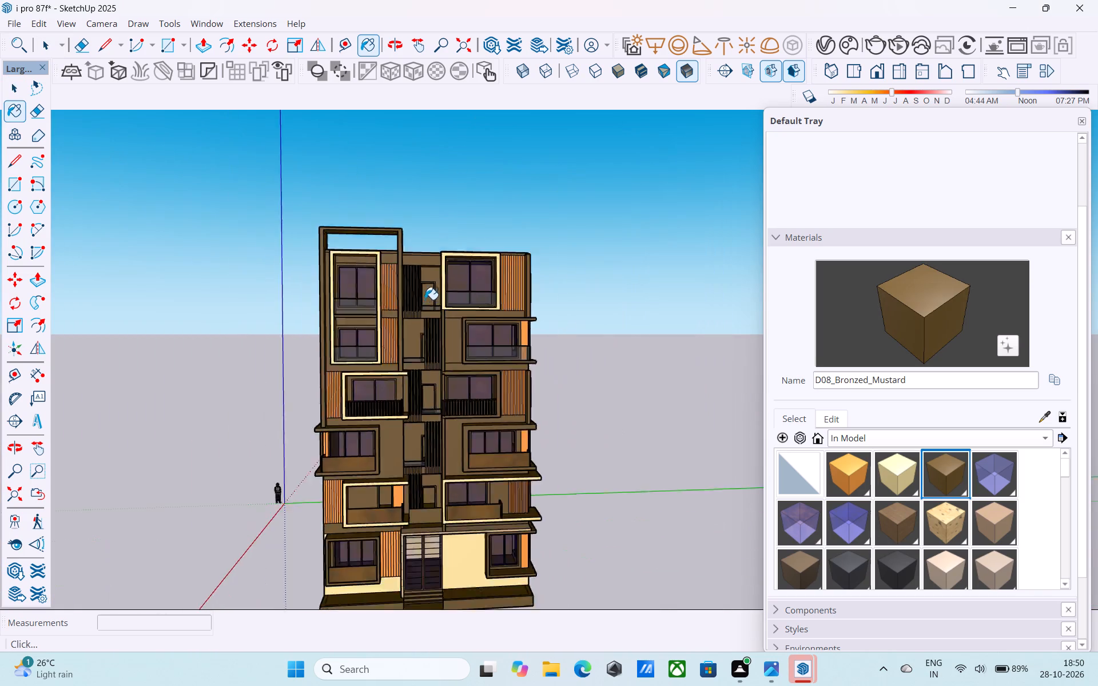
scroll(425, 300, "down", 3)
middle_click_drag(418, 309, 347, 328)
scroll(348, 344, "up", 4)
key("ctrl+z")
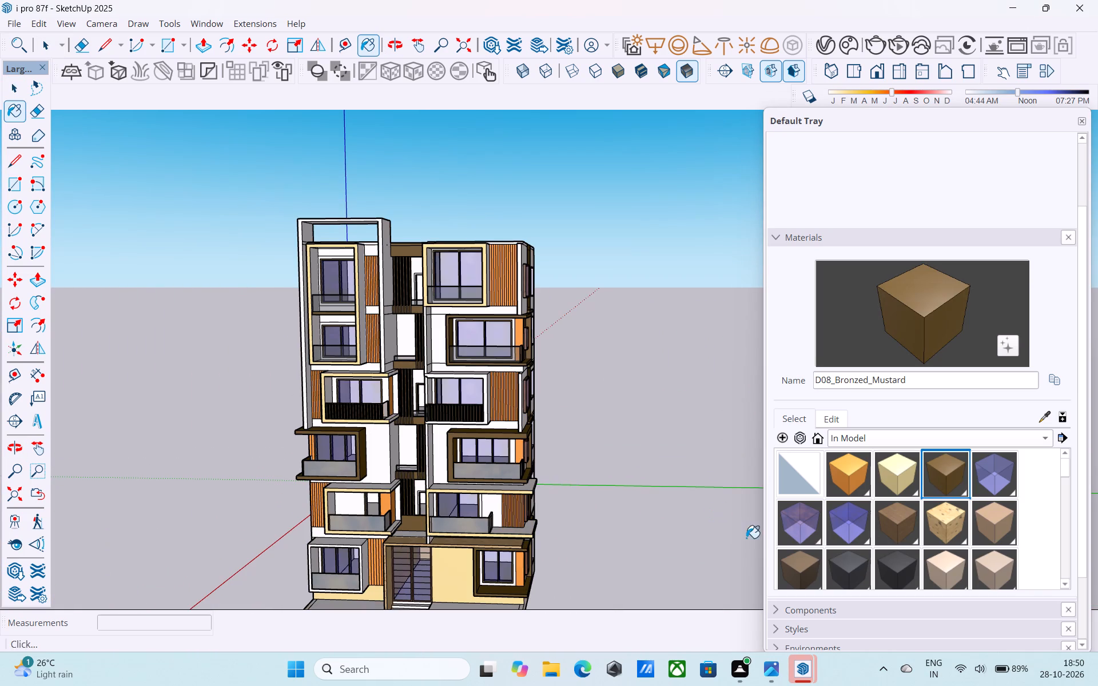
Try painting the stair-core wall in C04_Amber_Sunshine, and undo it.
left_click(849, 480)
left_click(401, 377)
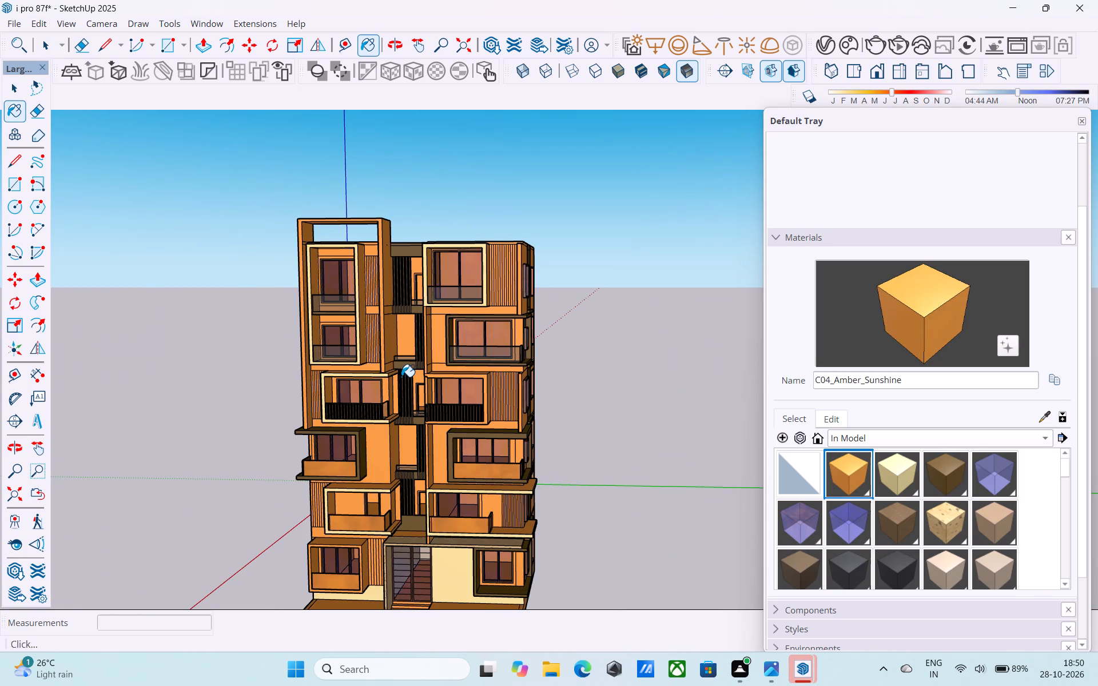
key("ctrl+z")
Open the building group and paint the top-floor stair-core door frame in D08_Bronzed_Mustard.
key("space")
scroll(399, 374, "up", 2)
double_click(416, 335)
scroll(416, 333, "up", 2)
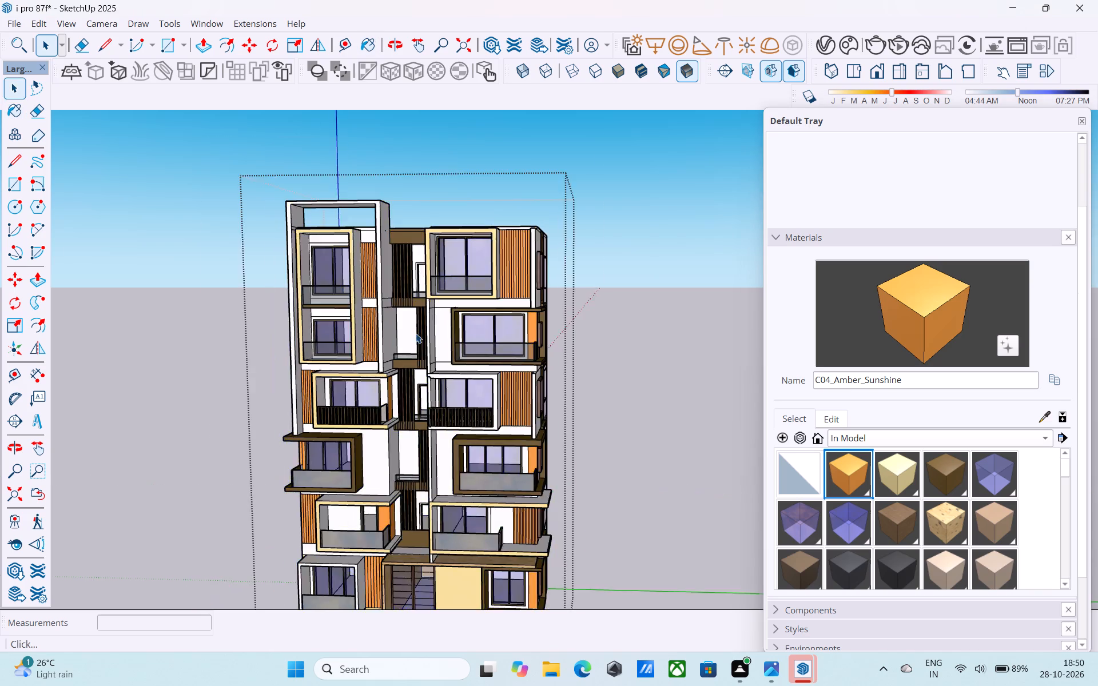
scroll(416, 333, "up", 13)
scroll(411, 203, "down", 3)
middle_click_drag(415, 218, 435, 348)
scroll(464, 256, "up", 4)
left_click(456, 198)
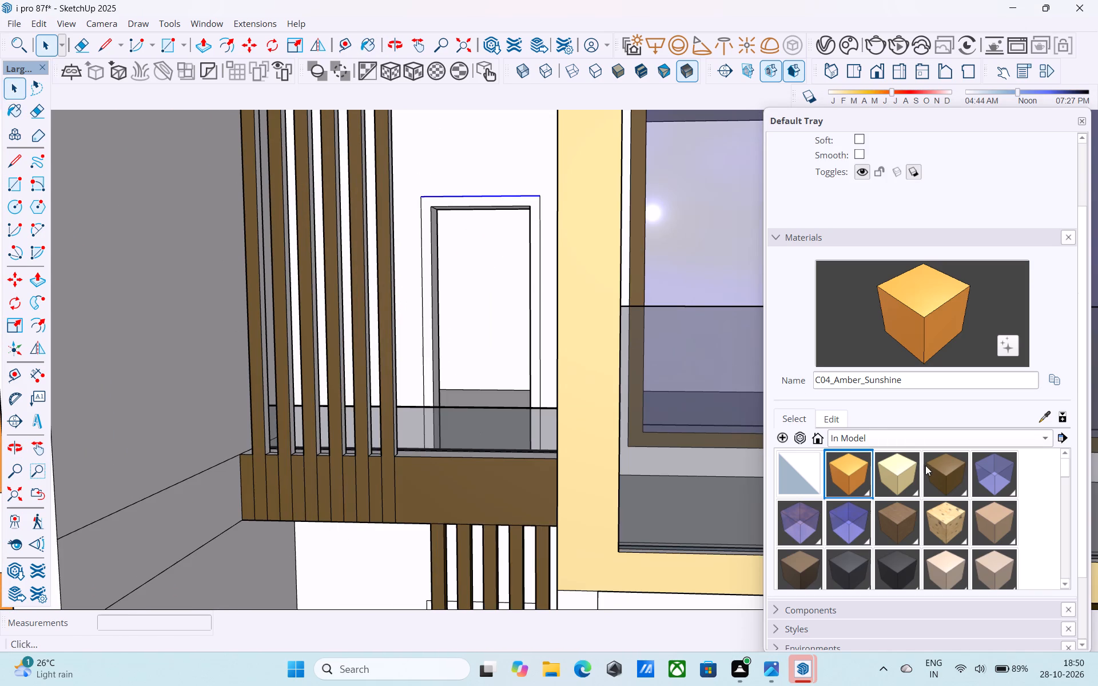
left_click(946, 473)
scroll(408, 200, "up", 6)
left_click(440, 209)
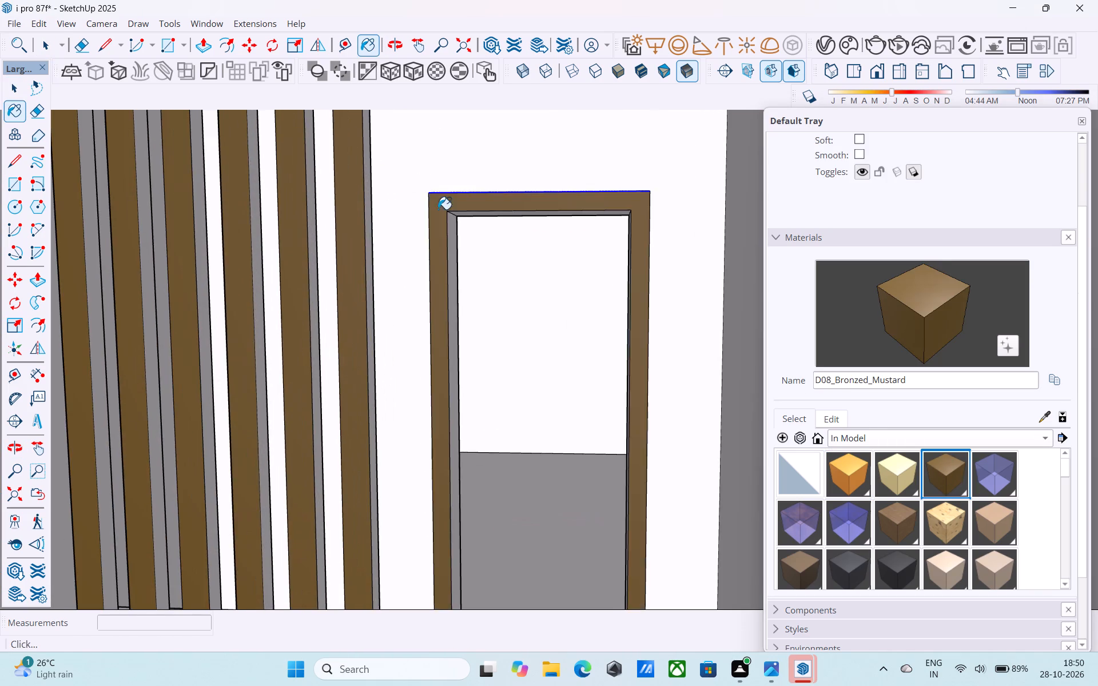
Apply D08_Bronzed_Mustard to the stair-core door frame behind the slats, one floor below the top.
scroll(373, 195, "down", 16)
middle_click_drag(407, 364, 488, 213, "shift")
scroll(230, 316, "up", 5)
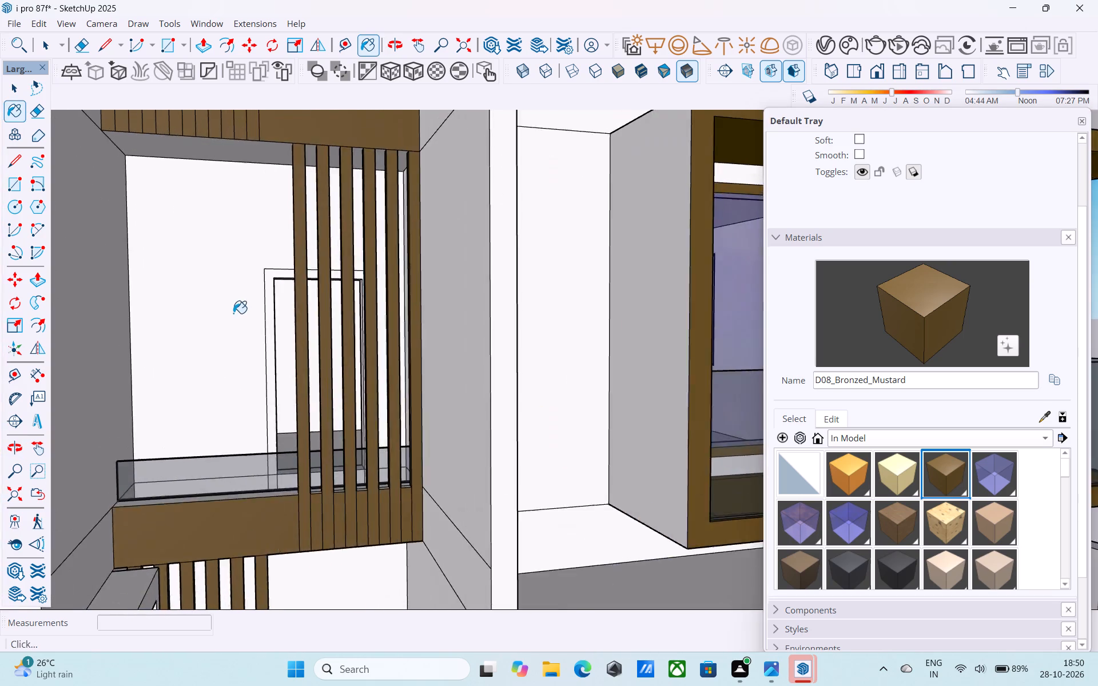
scroll(233, 313, "up", 4)
left_click(276, 274)
Erase the white face over the door frame behind the slats on the fourth floor and paint the frame in D08_Bronzed_Mustard.
scroll(265, 231, "down", 12)
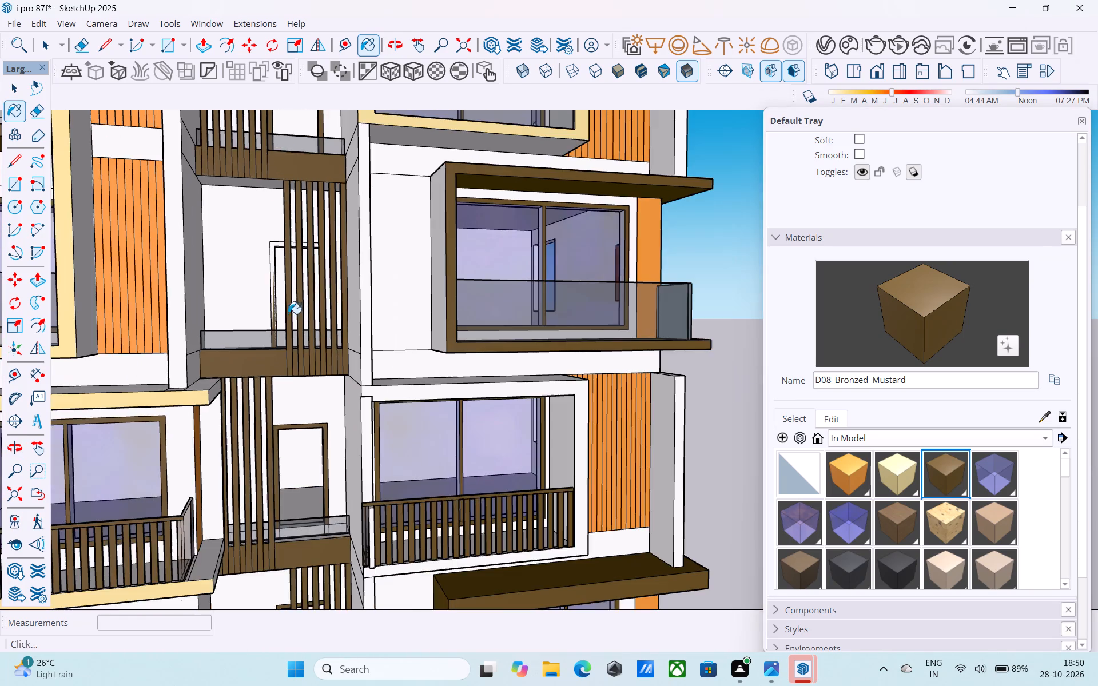
scroll(266, 286, "up", 9)
key("space")
left_click(275, 239)
right_click(275, 239)
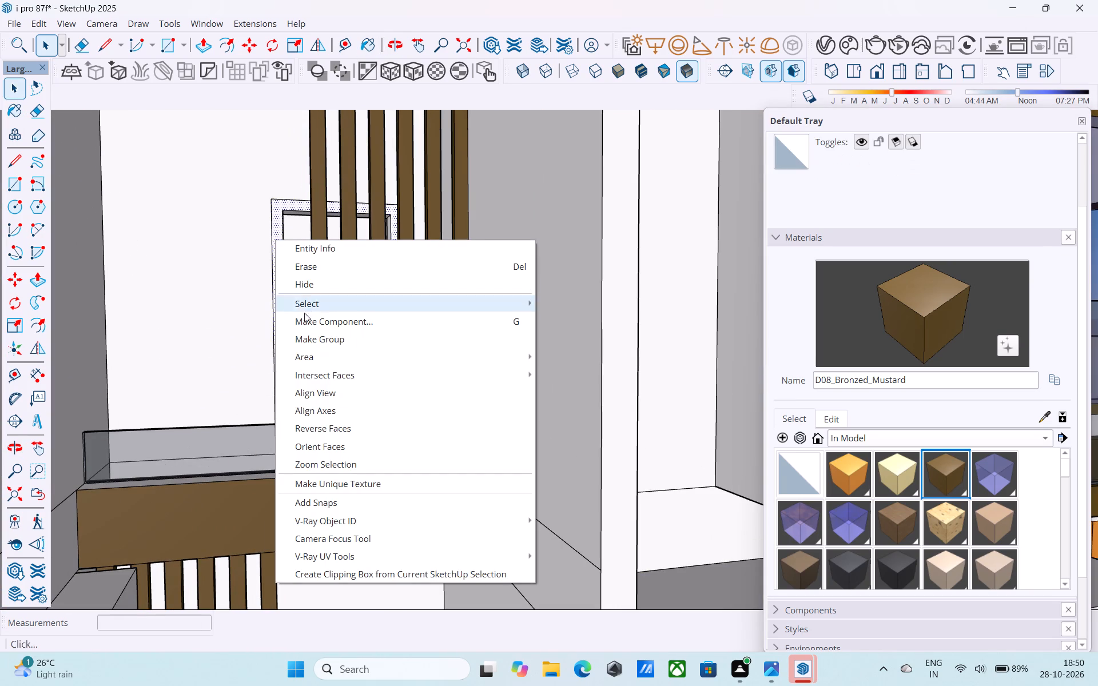
scroll(319, 388, "up", 1)
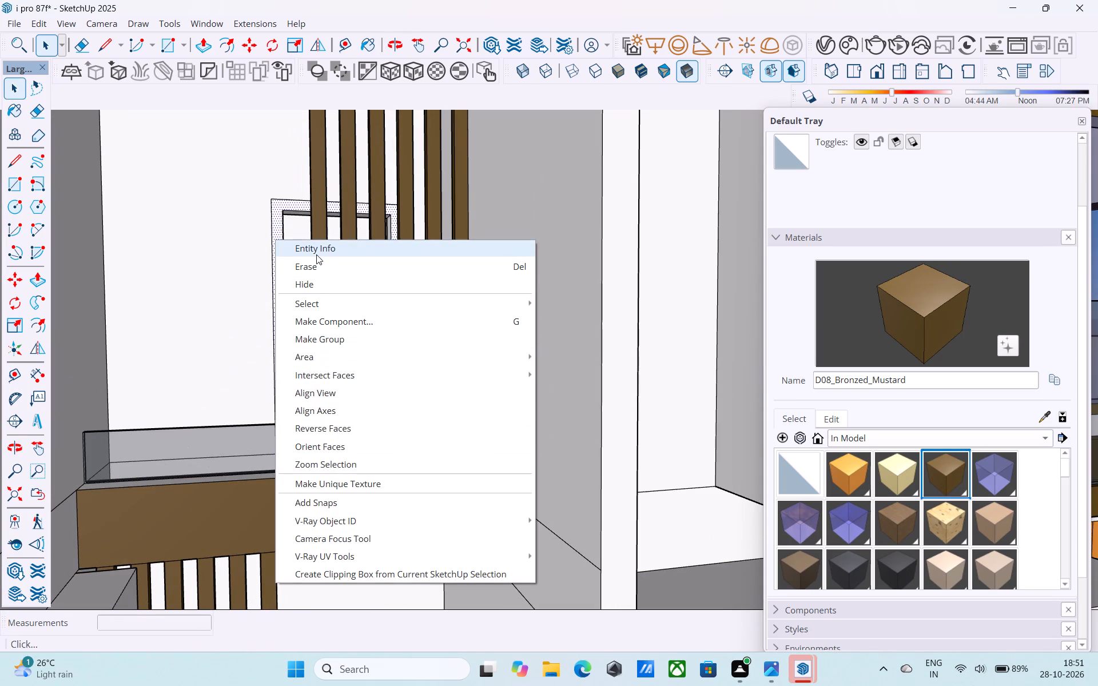
left_click(316, 263)
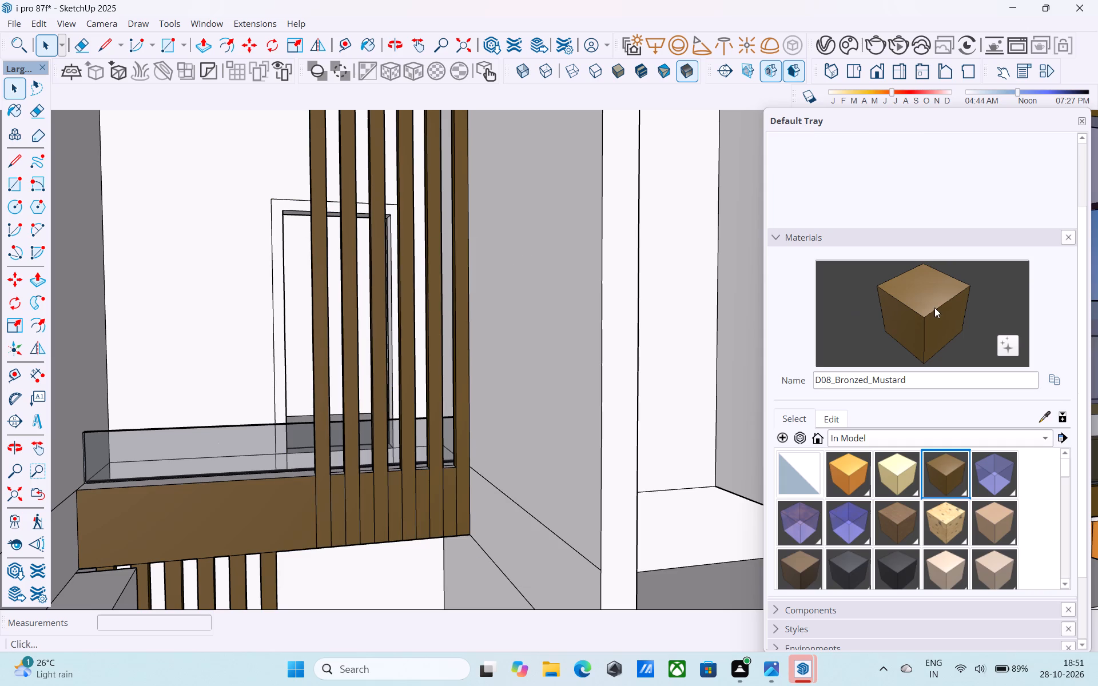
left_click(934, 308)
left_click(297, 208)
scroll(218, 213, "down", 10)
key("space")
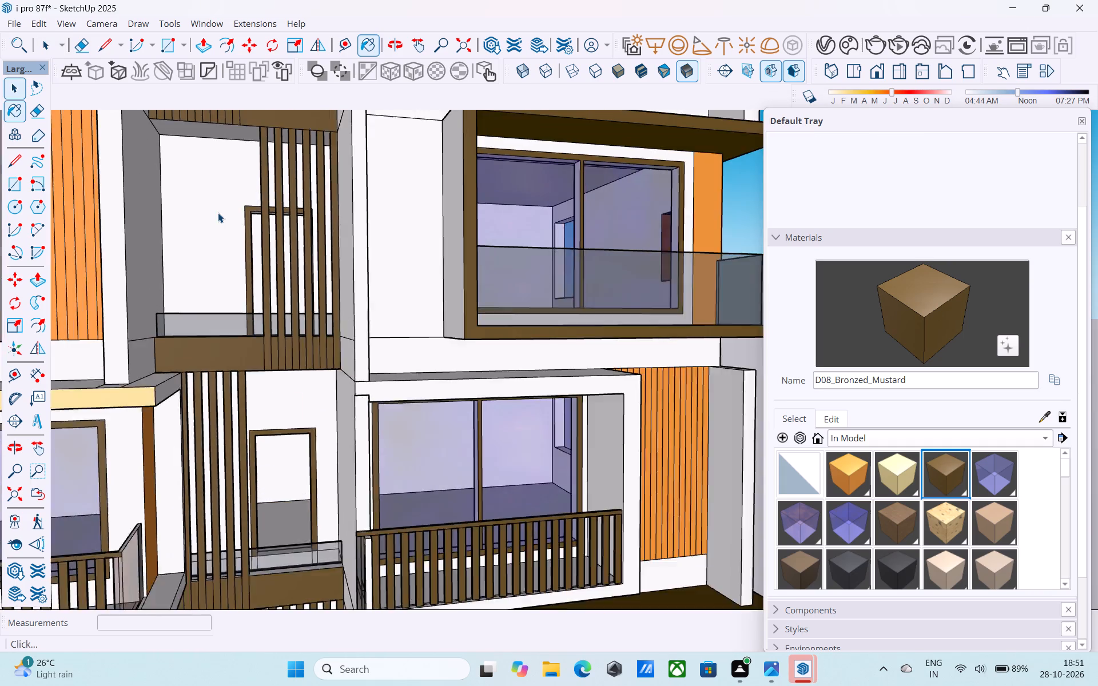
Paint the lowest stair-core door frame, just above the entrance canopy, in D08_Bronzed_Mustard.
scroll(218, 213, "down", 11)
scroll(239, 405, "up", 5)
left_click(932, 287)
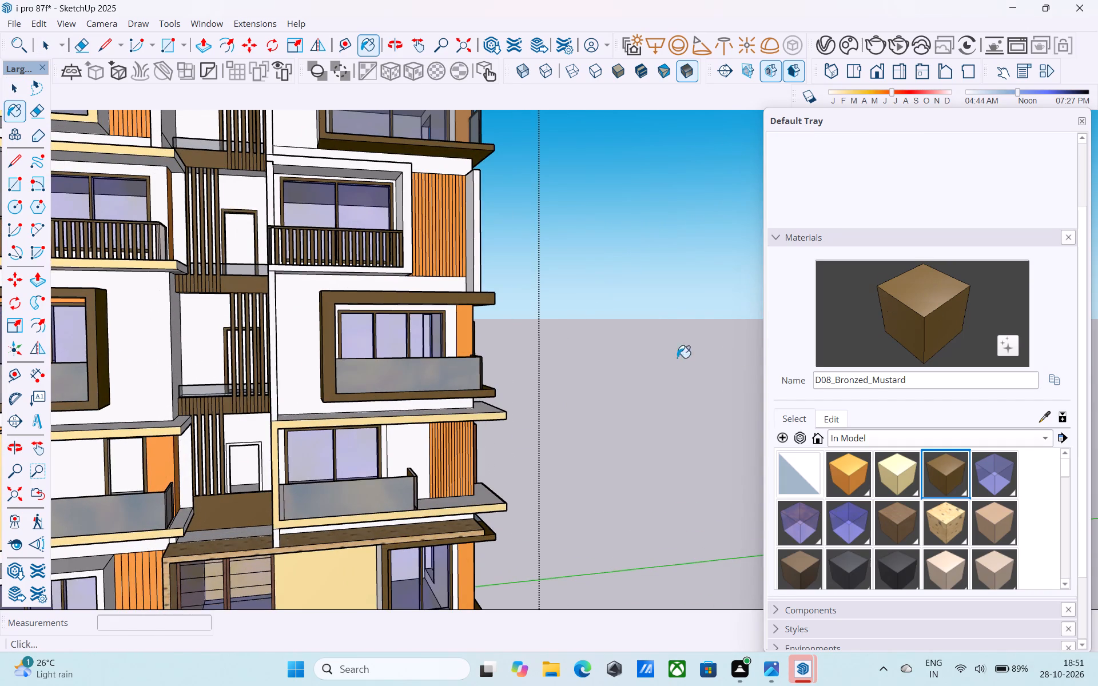
scroll(342, 463, "up", 13)
left_click(137, 421)
scroll(136, 413, "down", 3)
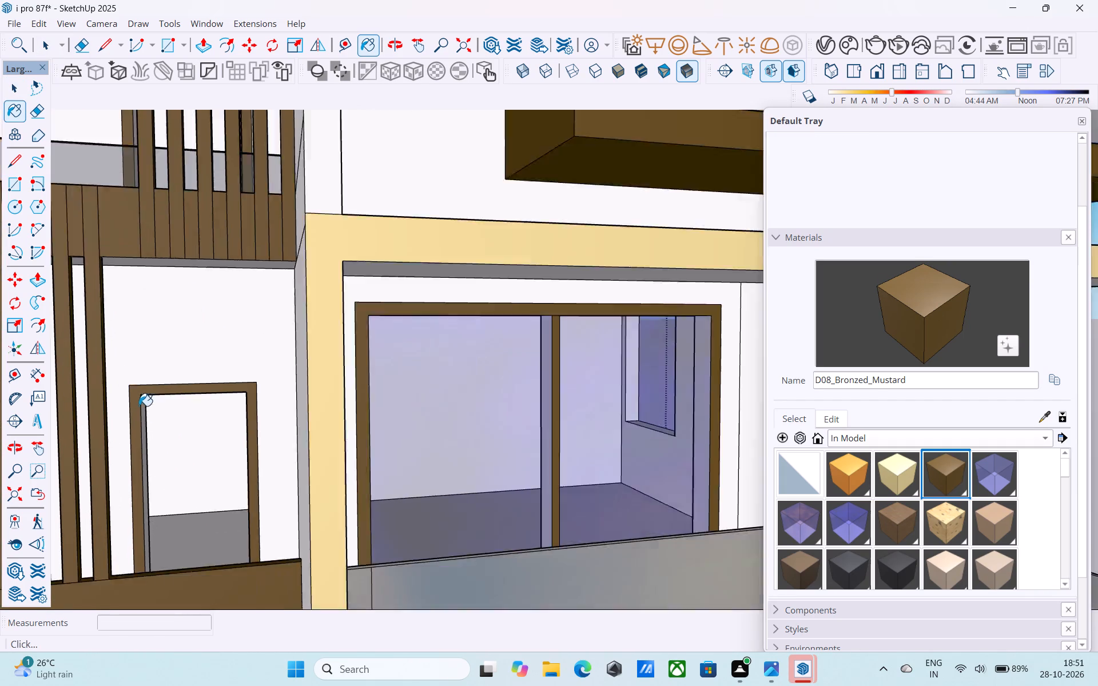
scroll(139, 406, "down", 20)
scroll(139, 406, "down", 7)
middle_click_drag(425, 394, 405, 398)
scroll(355, 427, "up", 6)
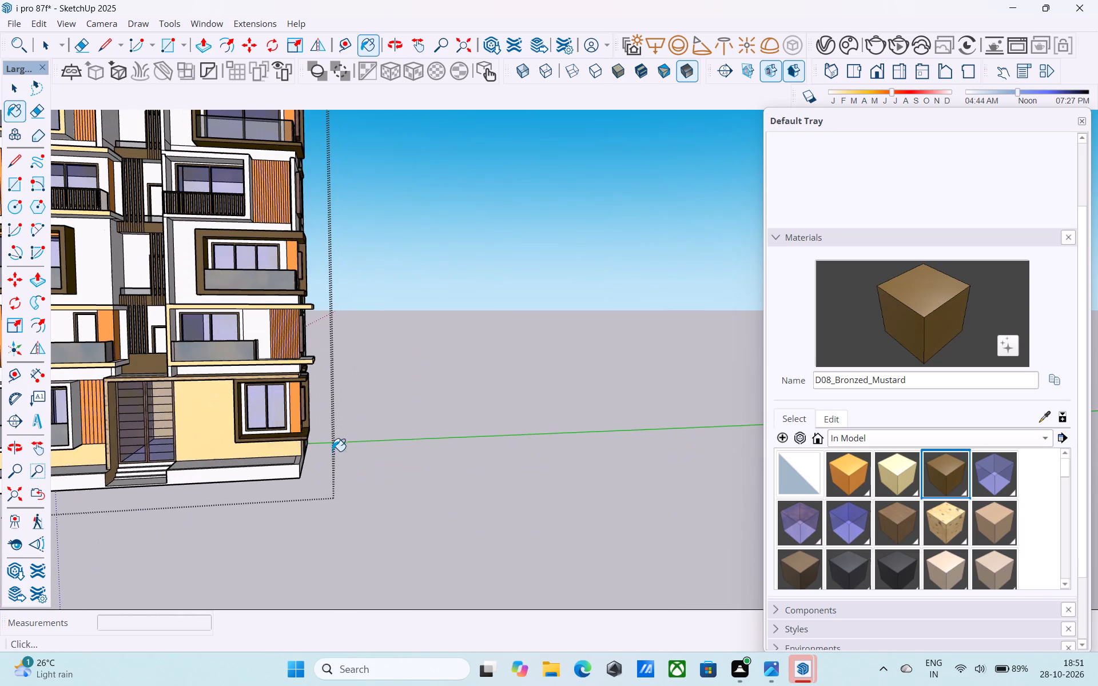
key("space")
Paint the white wall around the right wing's ground-floor window, inside the brown box, in ThomThom - Complexion1.
scroll(263, 418, "down", 1)
middle_click_drag(263, 418, 309, 405, "shift")
scroll(309, 404, "up", 14)
middle_click_drag(294, 371, 333, 376, "shift")
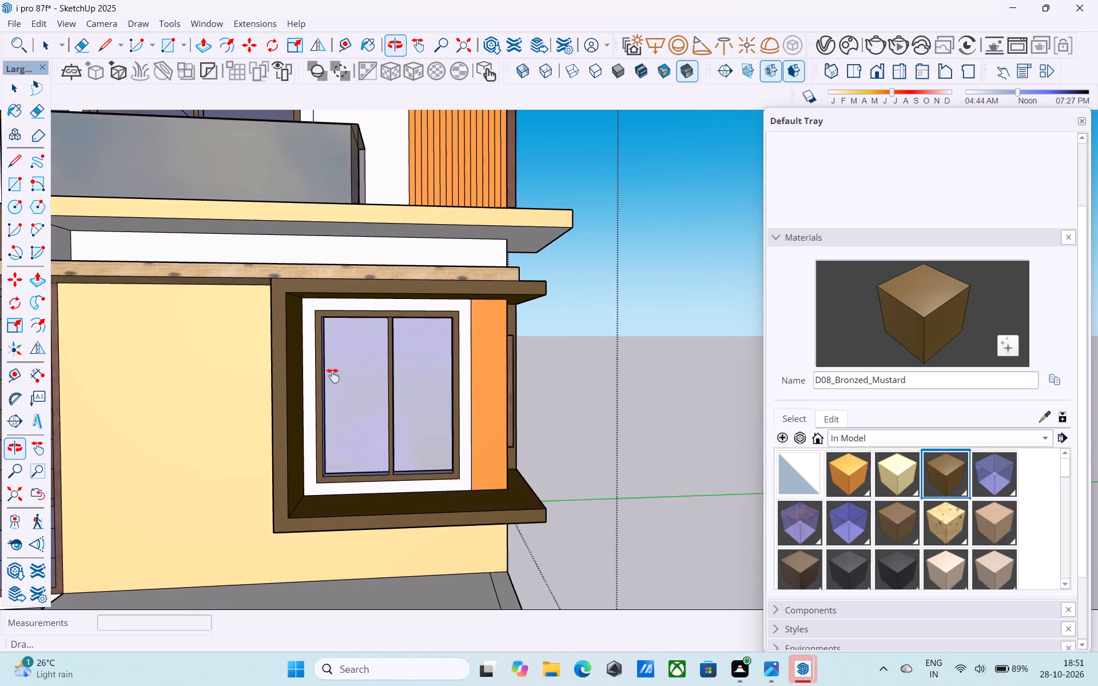
middle_click_drag(333, 376, 323, 373, "shift")
left_click(855, 465)
scroll(370, 312, "up", 4)
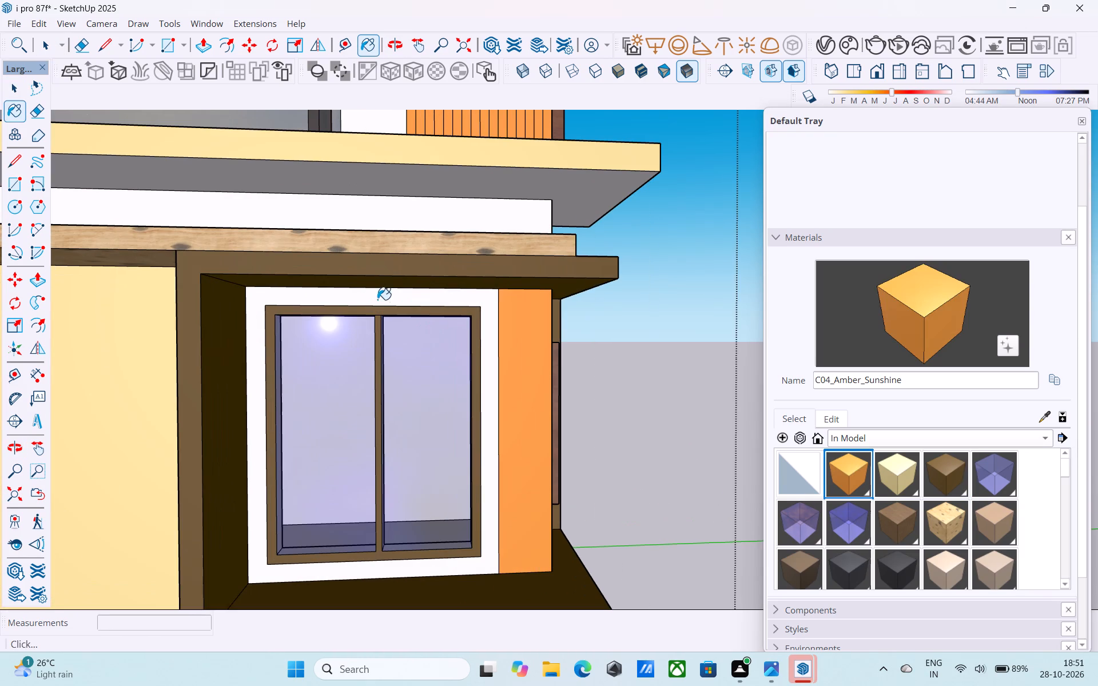
left_click(946, 568)
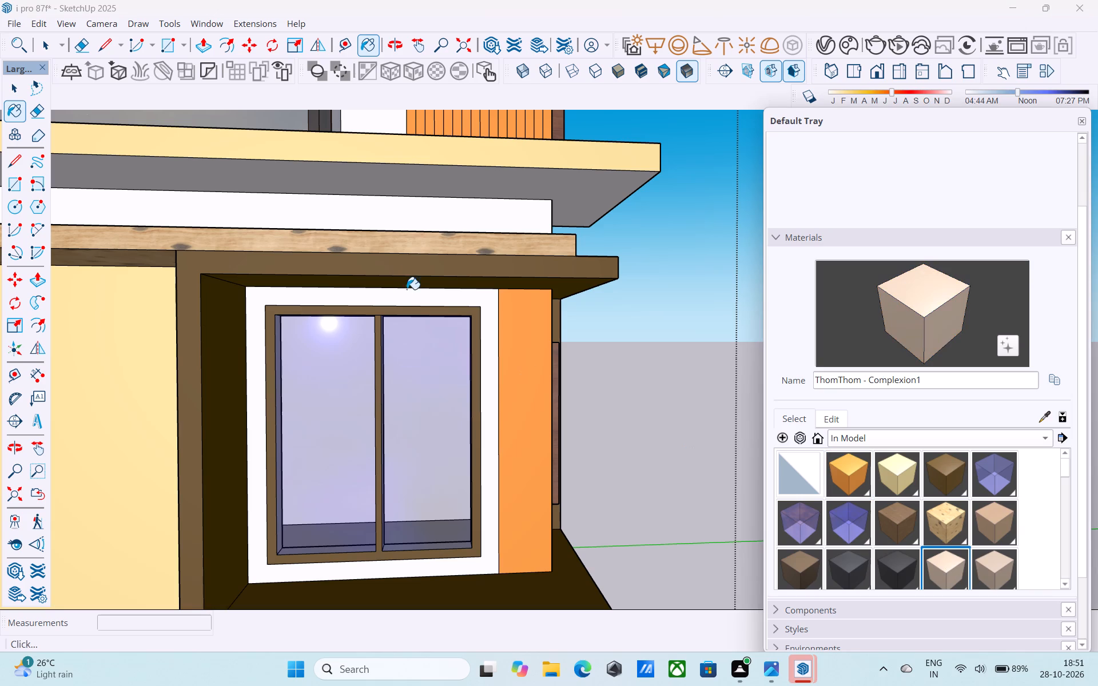
left_click(408, 296)
Paint the white walls around the right wing's second- and third-floor balcony windows in ThomThom - Complexion1.
scroll(407, 296, "down", 3)
middle_click_drag(404, 304, 430, 463, "shift")
scroll(430, 461, "down", 2, "shift")
scroll(360, 341, "down", 3)
middle_click_drag(360, 349, 385, 494, "shift")
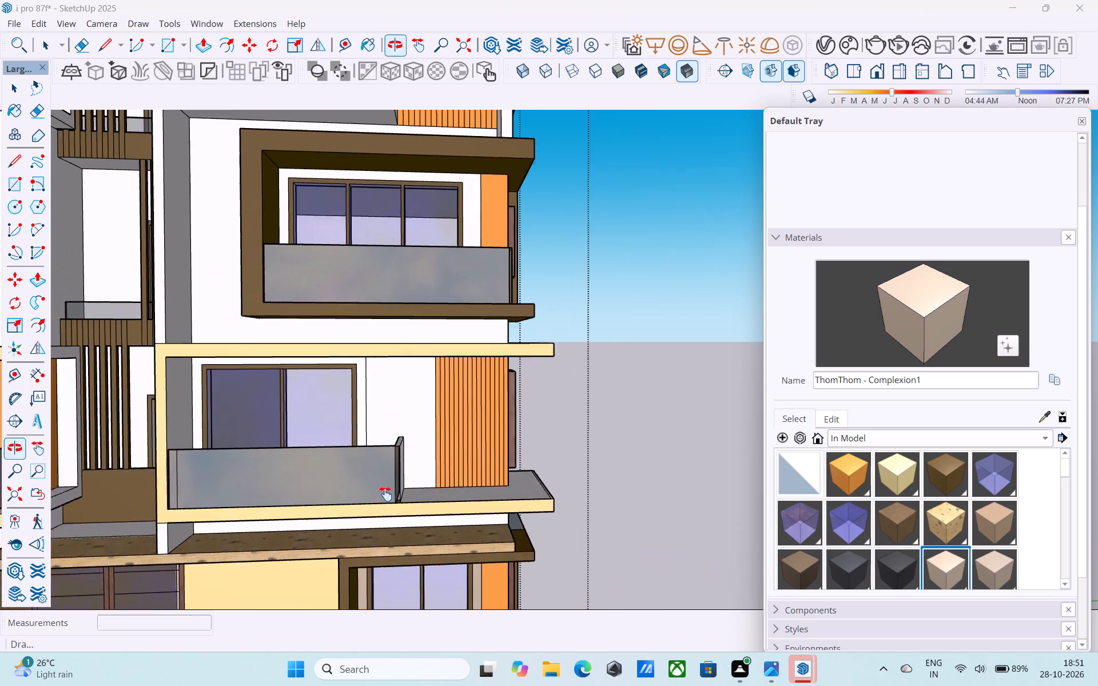
middle_click_drag(385, 494, 389, 504, "shift")
scroll(304, 217, "up", 8)
left_click(293, 184)
scroll(293, 184, "down", 11)
middle_click_drag(300, 198, 330, 436)
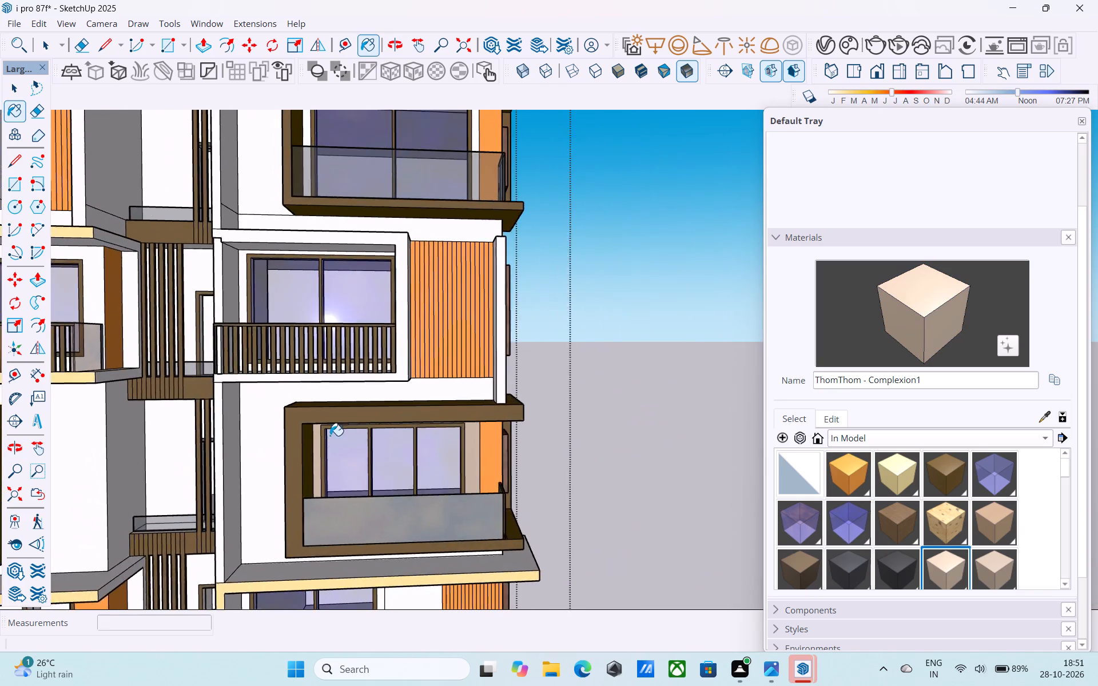
scroll(358, 311, "up", 8)
left_click(348, 214)
Paint the left wing's third-floor and first-floor balcony back walls, inside the yellow frames, in ThomThom - Complexion1.
scroll(348, 213, "down", 11)
middle_click_drag(232, 248, 353, 284)
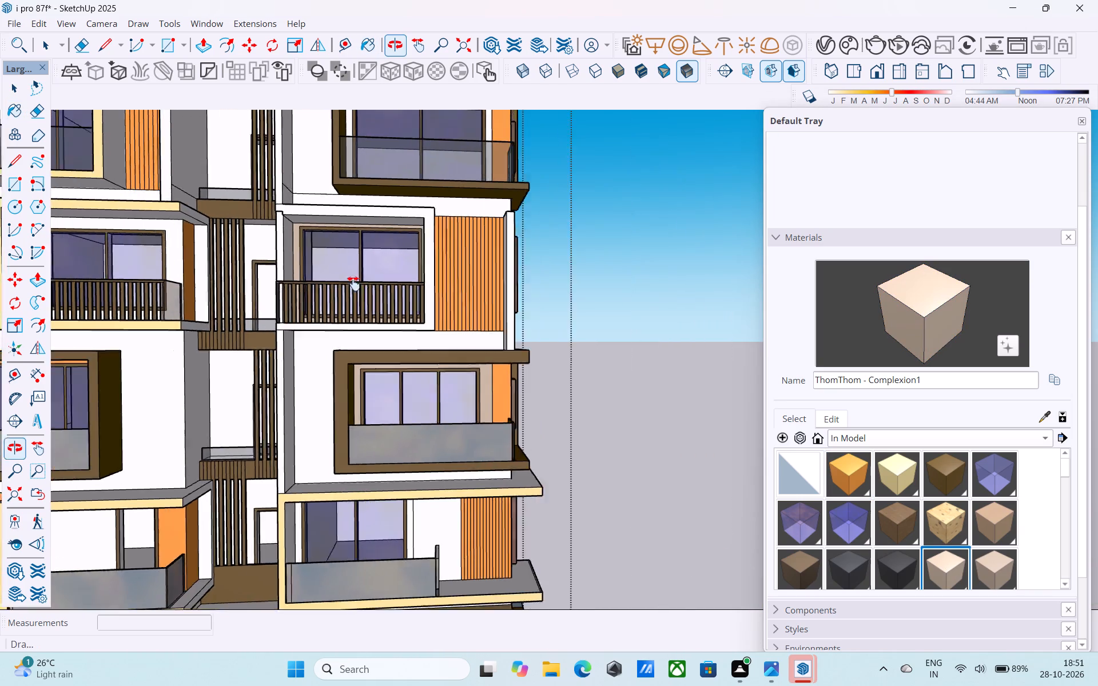
middle_click_drag(353, 284, 502, 281)
scroll(340, 243, "up", 7)
left_click(307, 240)
scroll(307, 240, "down", 6)
middle_click_drag(306, 238, 311, 151, "shift")
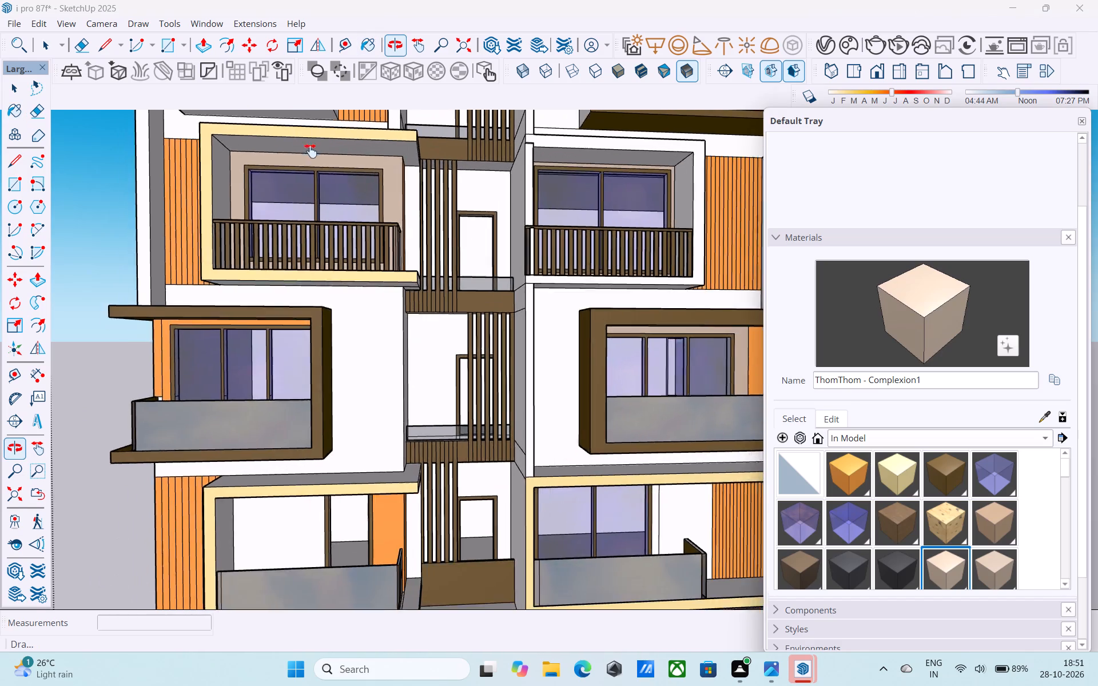
middle_click_drag(311, 151, 314, 79, "shift")
middle_click_drag(287, 339, 334, 189, "shift")
scroll(333, 289, "up", 3)
left_click(335, 289)
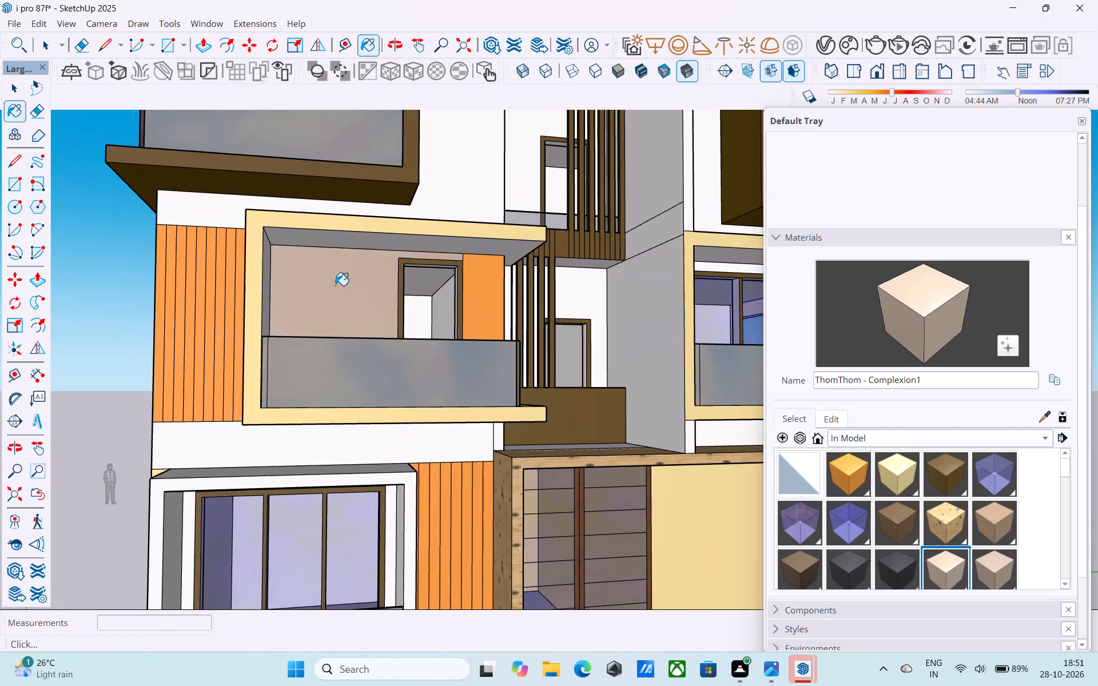
Paint the white wall around the left wing's ground-floor window in ThomThom - Complexion1.
scroll(335, 285, "down", 5)
middle_click_drag(329, 285, 296, 333, "shift")
scroll(336, 450, "up", 2)
middle_click_drag(336, 450, 329, 348)
scroll(327, 347, "up", 7)
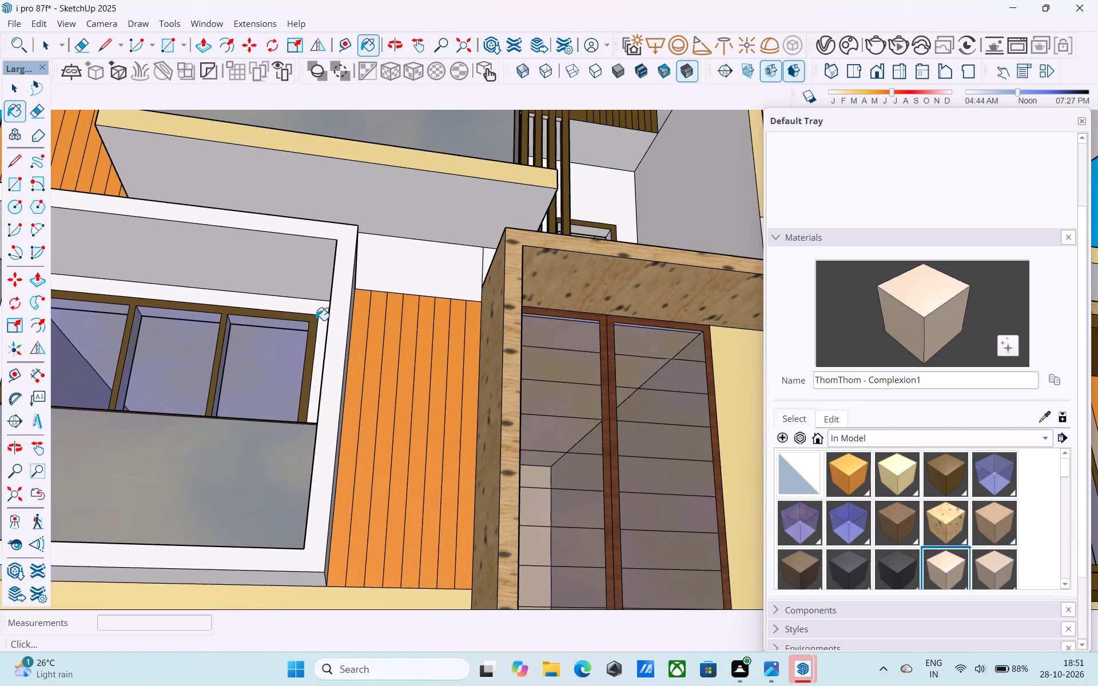
left_click(315, 314)
left_click(315, 308)
Paint the left wing's fourth-floor window wall and the band above it, inside the tall yellow frame, in ThomThom - Complexion1.
scroll(315, 305, "down", 11)
middle_click_drag(314, 302, 313, 440, "shift")
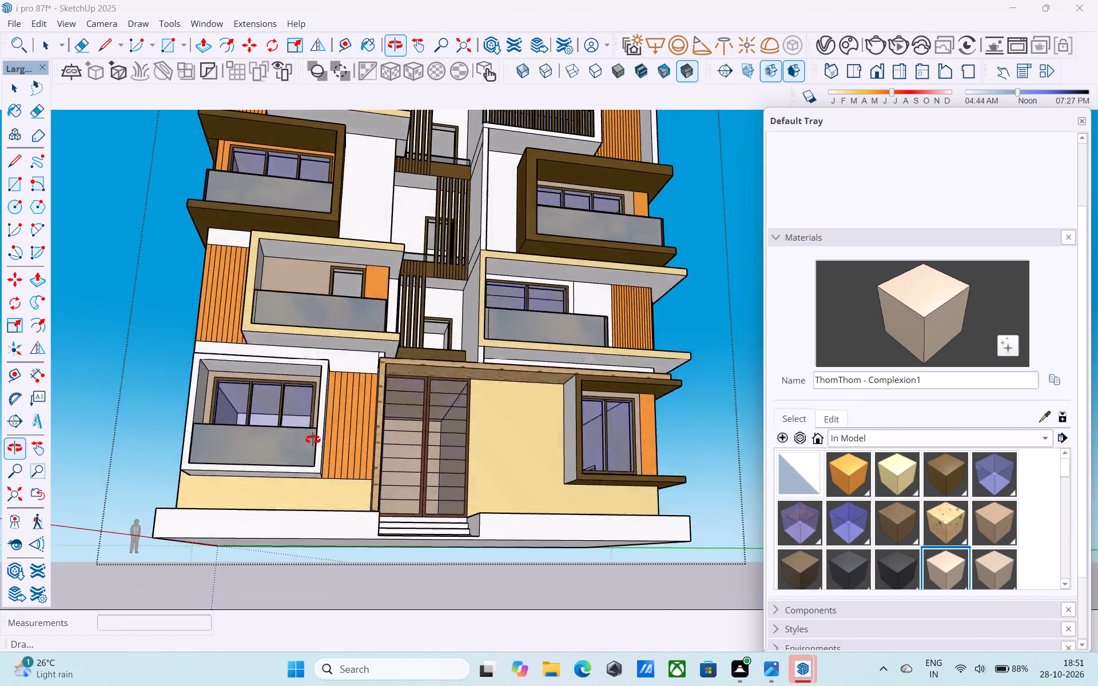
middle_click_drag(313, 440, 309, 472, "shift")
scroll(325, 275, "down", 3)
middle_click_drag(324, 275, 323, 486, "shift")
scroll(292, 306, "up", 5)
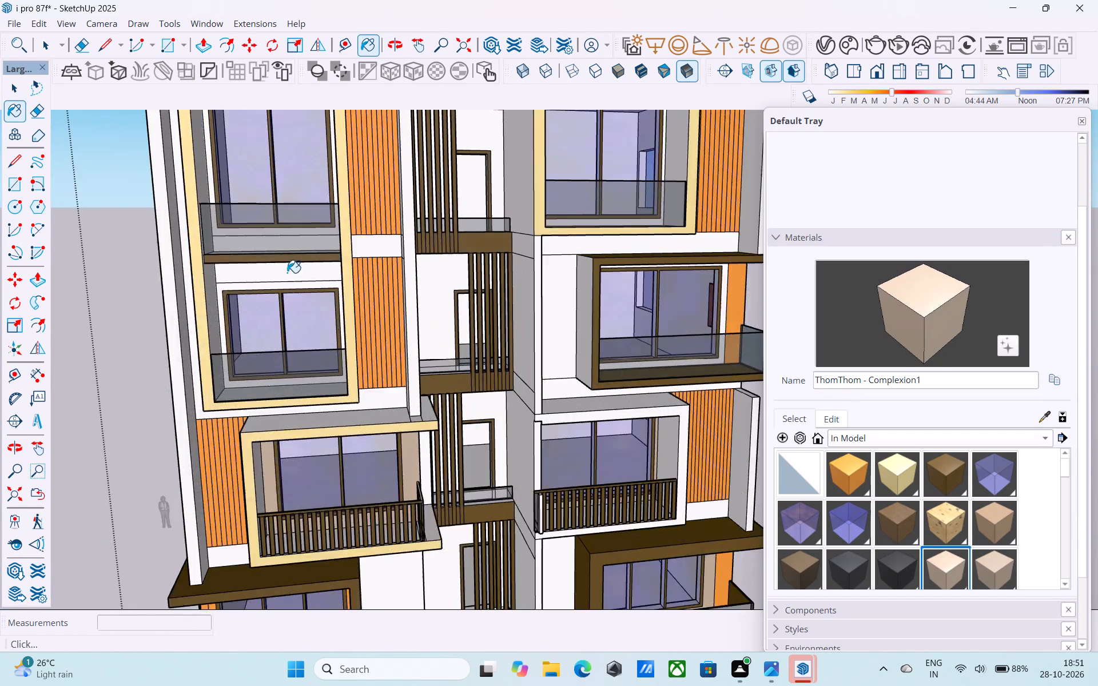
scroll(287, 273, "up", 13)
middle_click_drag(262, 297, 294, 271)
left_click(294, 268)
left_click(275, 315)
Paint the left wing's top-floor window wall and the band above it in ThomThom - Complexion1.
scroll(270, 310, "down", 5)
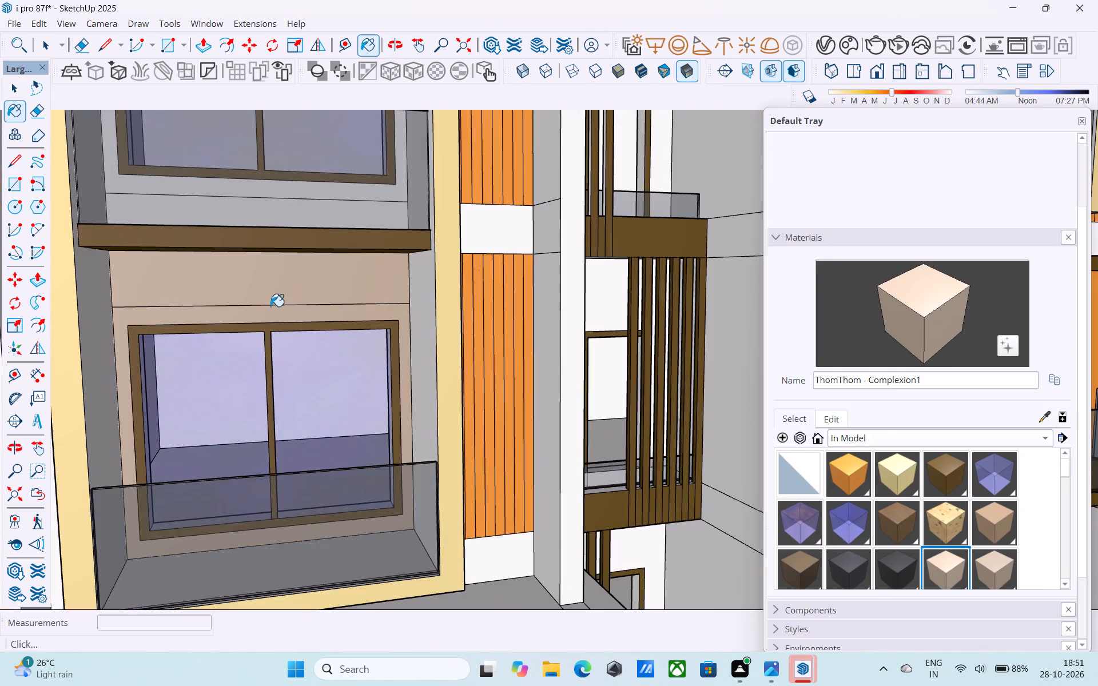
scroll(270, 306, "down", 4)
middle_click_drag(364, 310, 389, 498)
scroll(337, 258, "up", 5)
left_click(329, 190)
left_click(317, 145)
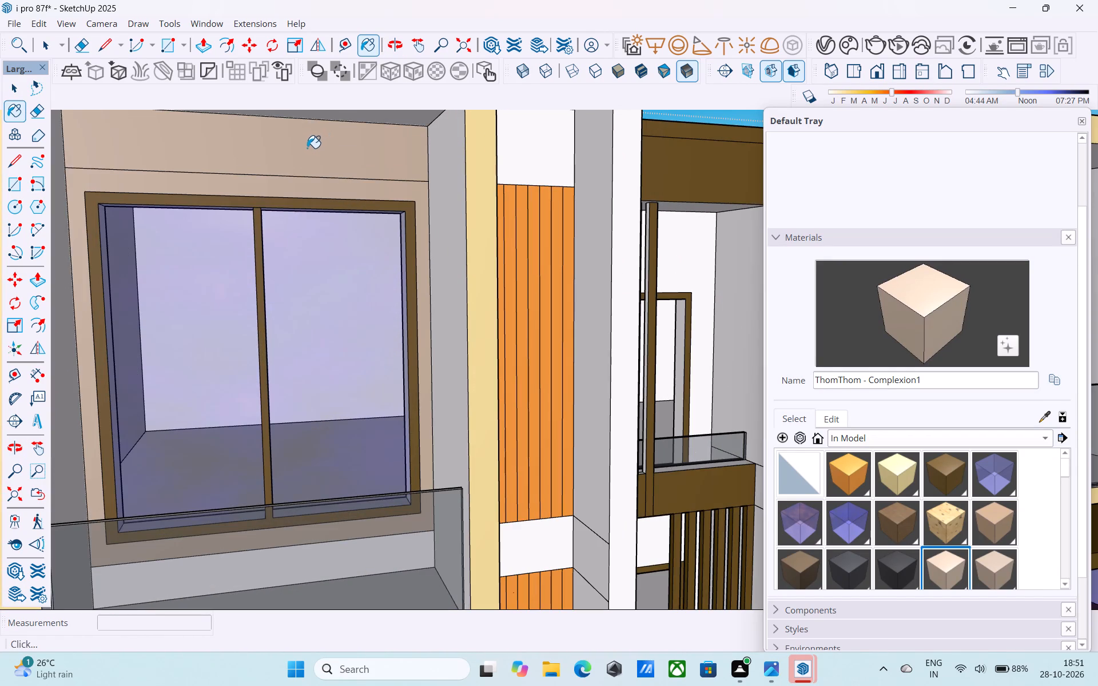
Paint the white wall around the right wing's top-floor window in ThomThom - Complexion1.
scroll(308, 147, "down", 6)
middle_click_drag(311, 152, 172, 220)
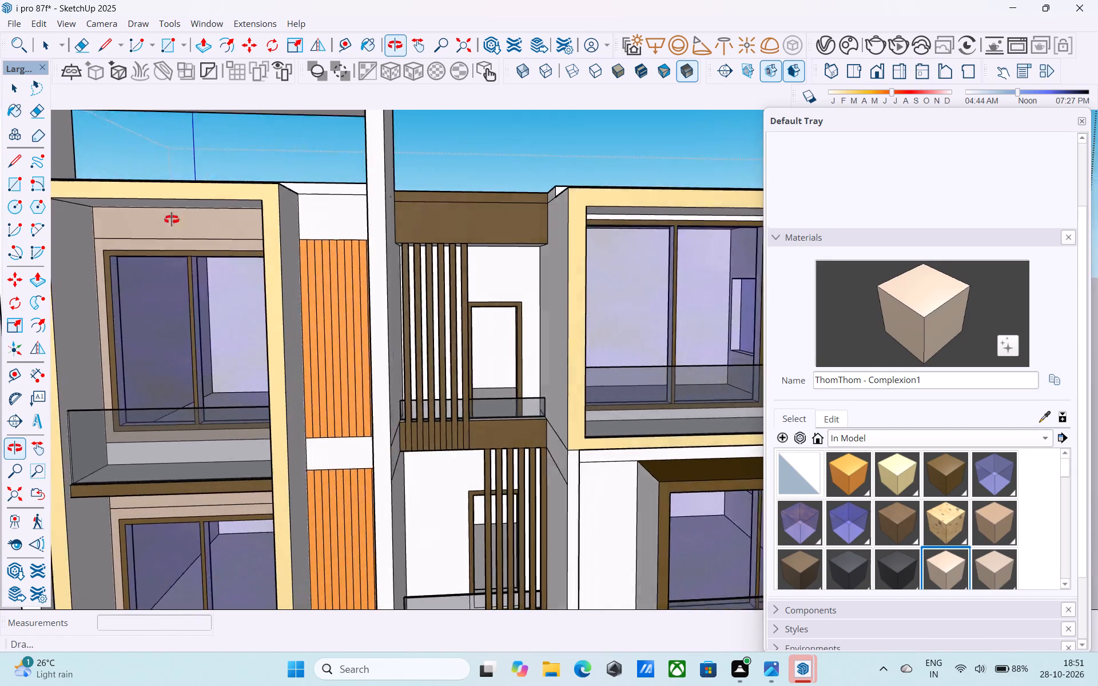
middle_click_drag(172, 220, 68, 218)
middle_click_drag(383, 262, 297, 237, "shift")
scroll(392, 213, "up", 9)
left_click(371, 204)
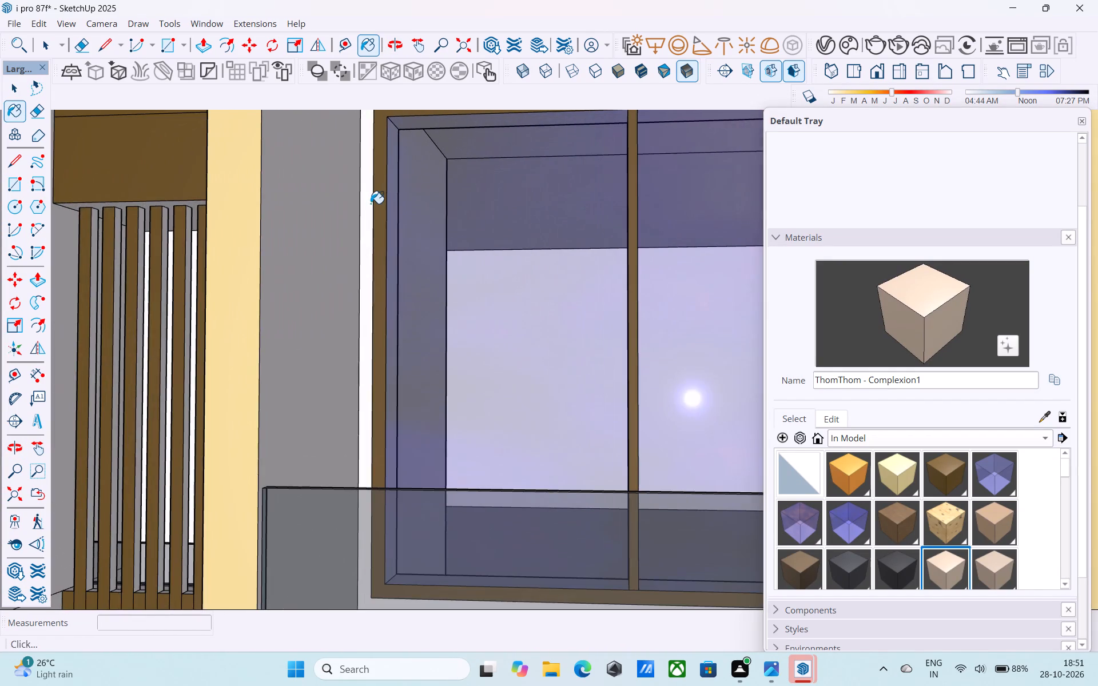
Paint the white wall around the right wing's fourth-floor window, inside the brown balcony box, in ThomThom - Complexion1.
scroll(365, 198, "down", 16)
middle_click_drag(364, 372, 303, 283, "shift")
scroll(315, 275, "up", 7)
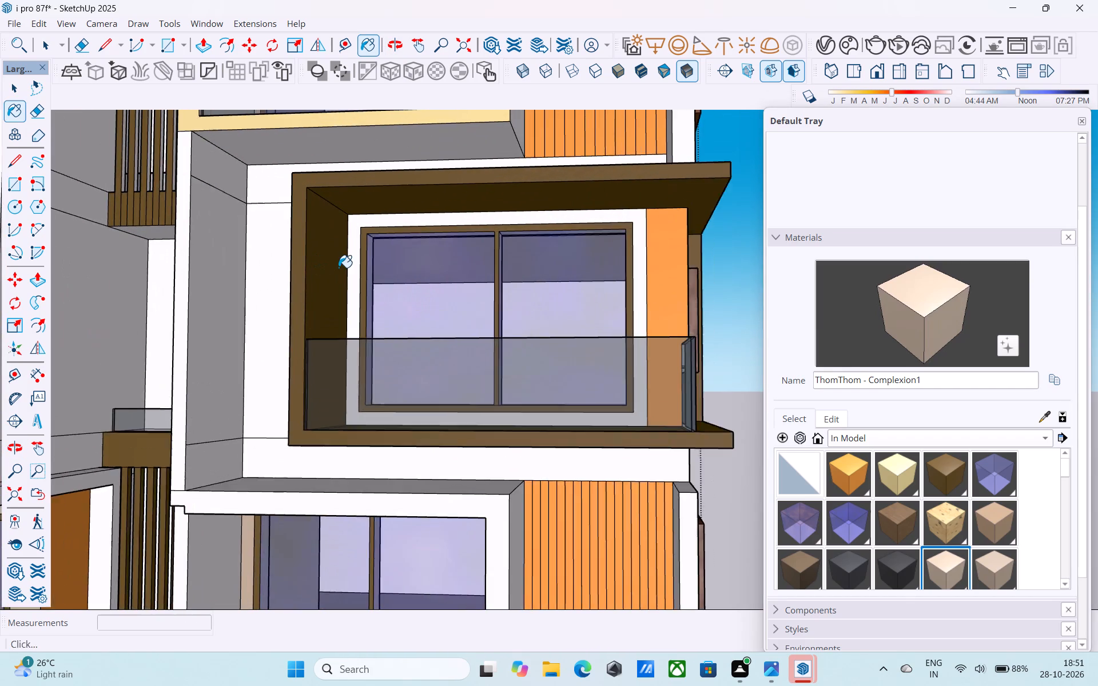
scroll(339, 268, "up", 2)
left_click(361, 252)
Push/Pull the white front frame of the right wing's third-floor balcony about 1 1/2" to sit flush with its narrow side strip.
scroll(357, 250, "down", 10)
middle_click_drag(337, 363, 318, 266, "shift")
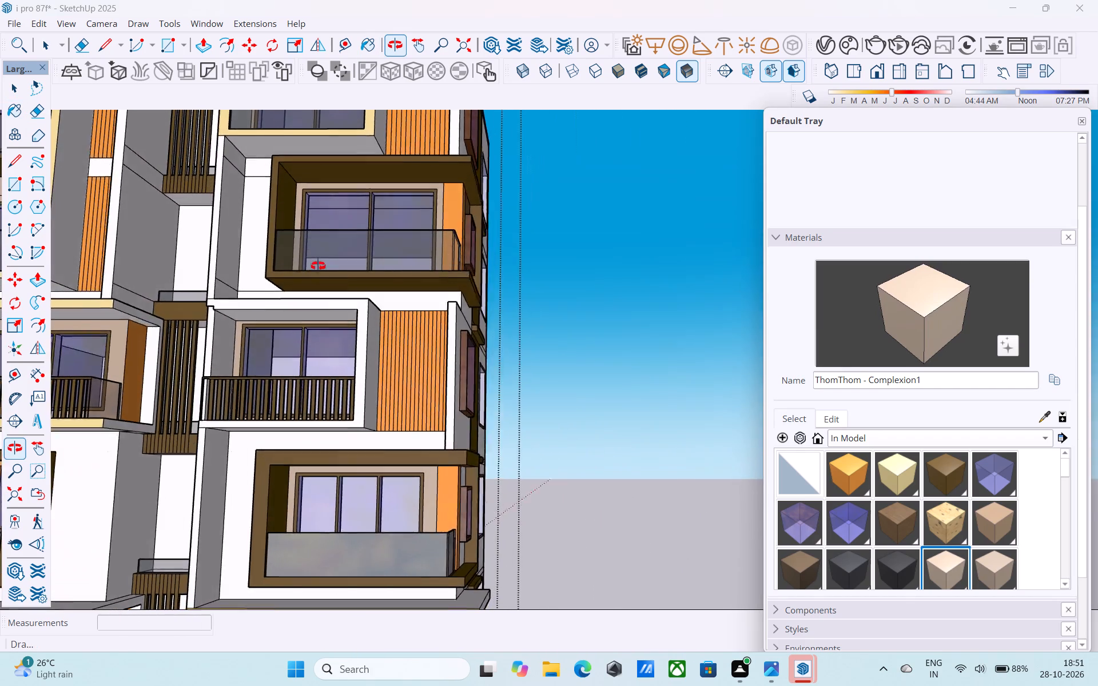
middle_click_drag(318, 266, 479, 349, "shift")
scroll(259, 317, "up", 6)
middle_click_drag(164, 300, 247, 296)
scroll(247, 296, "up", 4, "shift")
key("space")
scroll(296, 293, "up", 4)
left_click(296, 280)
scroll(296, 280, "up", 5)
middle_click_drag(296, 280, 319, 272)
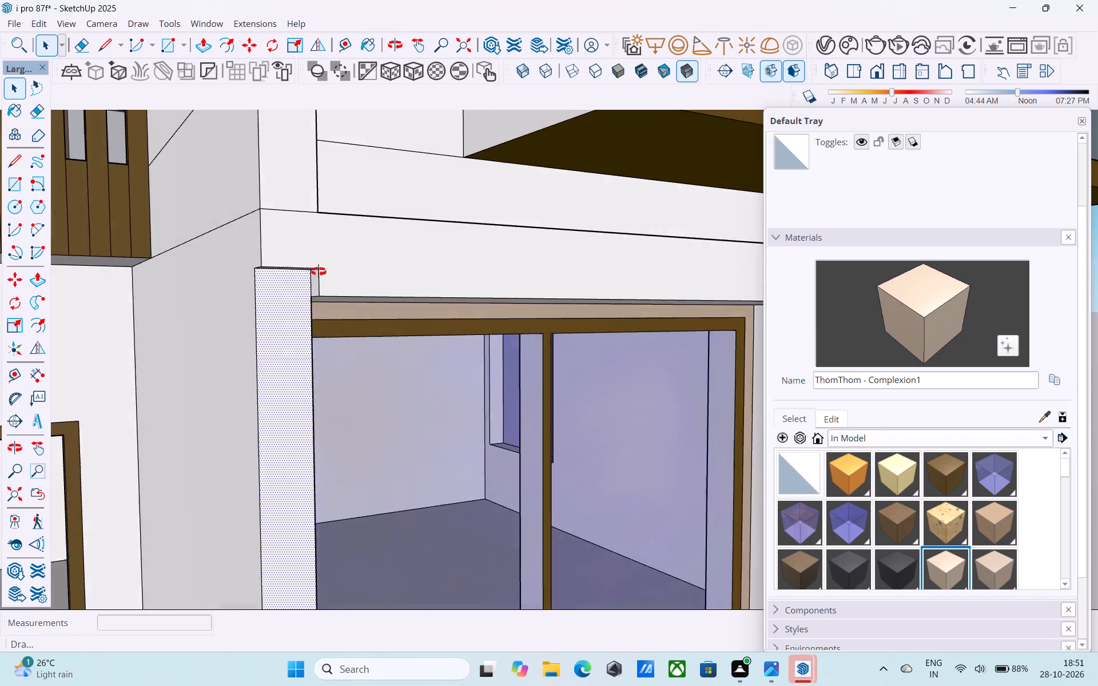
middle_click_drag(319, 272, 354, 271)
scroll(304, 289, "down", 9)
scroll(297, 284, "up", 4)
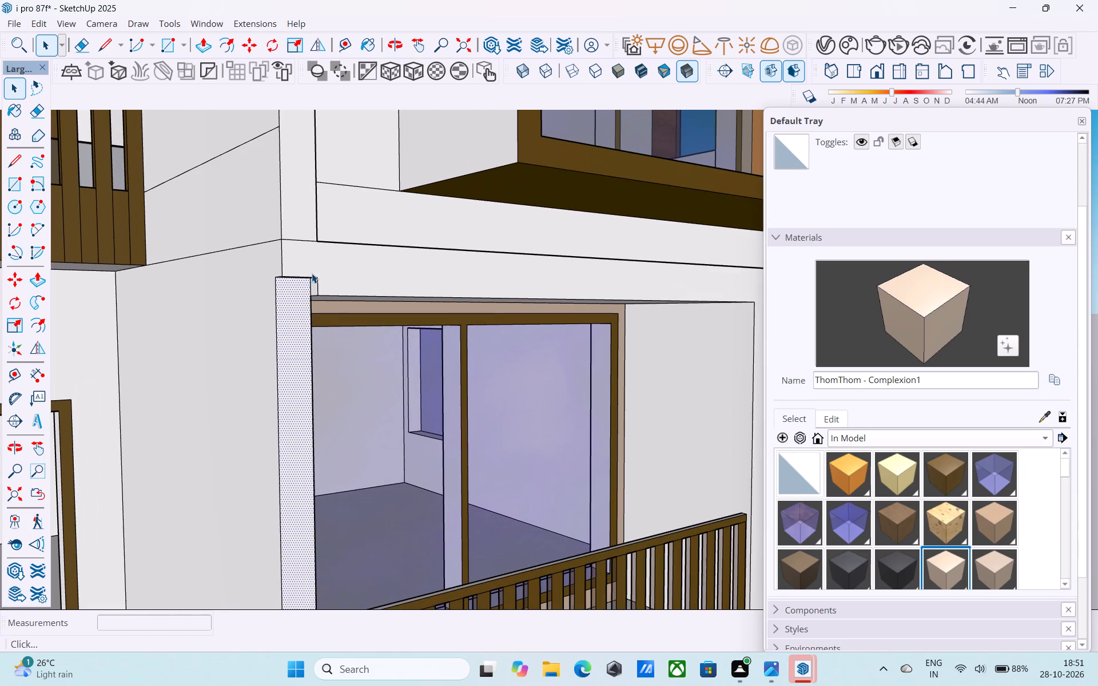
left_click(315, 271)
scroll(315, 271, "down", 4)
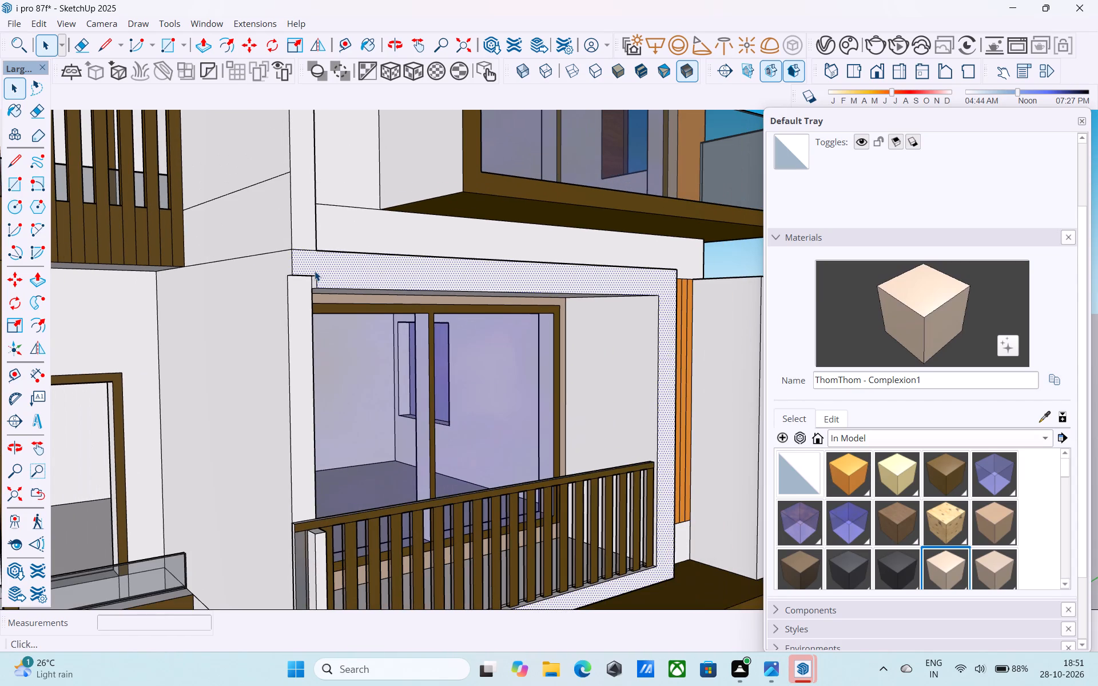
key("p")
left_click(317, 270)
left_click(295, 273)
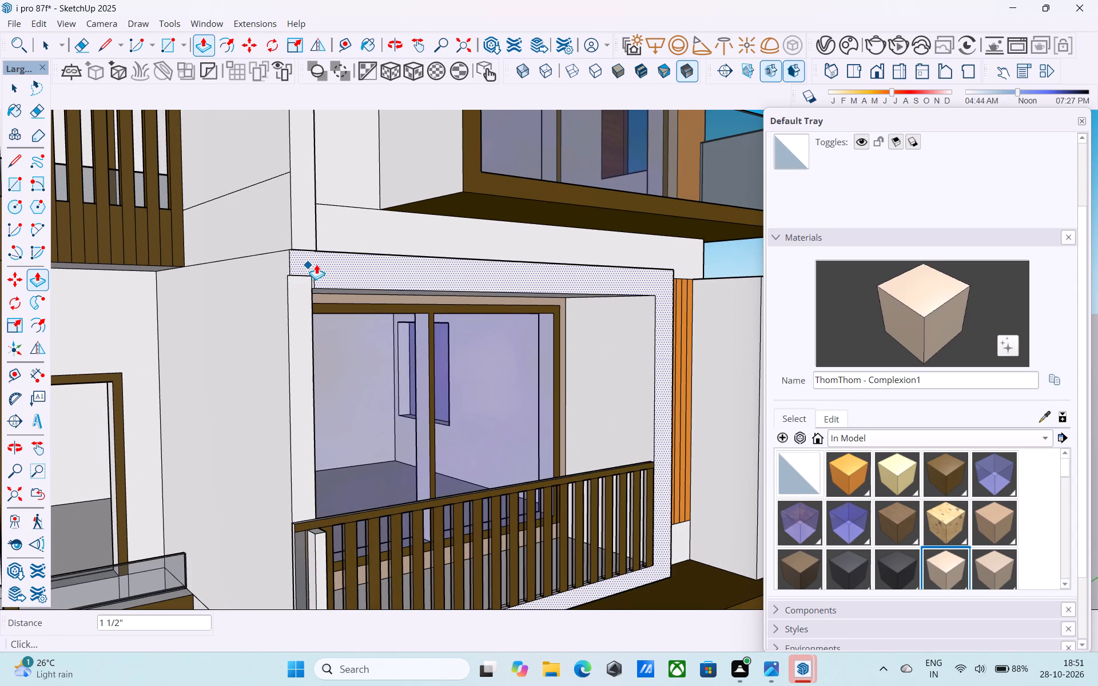
left_click(316, 264)
left_click(299, 275)
key("space")
Erase the seam edge between the third-floor balcony's white frame and its narrow side strip.
middle_click_drag(299, 275, 249, 279)
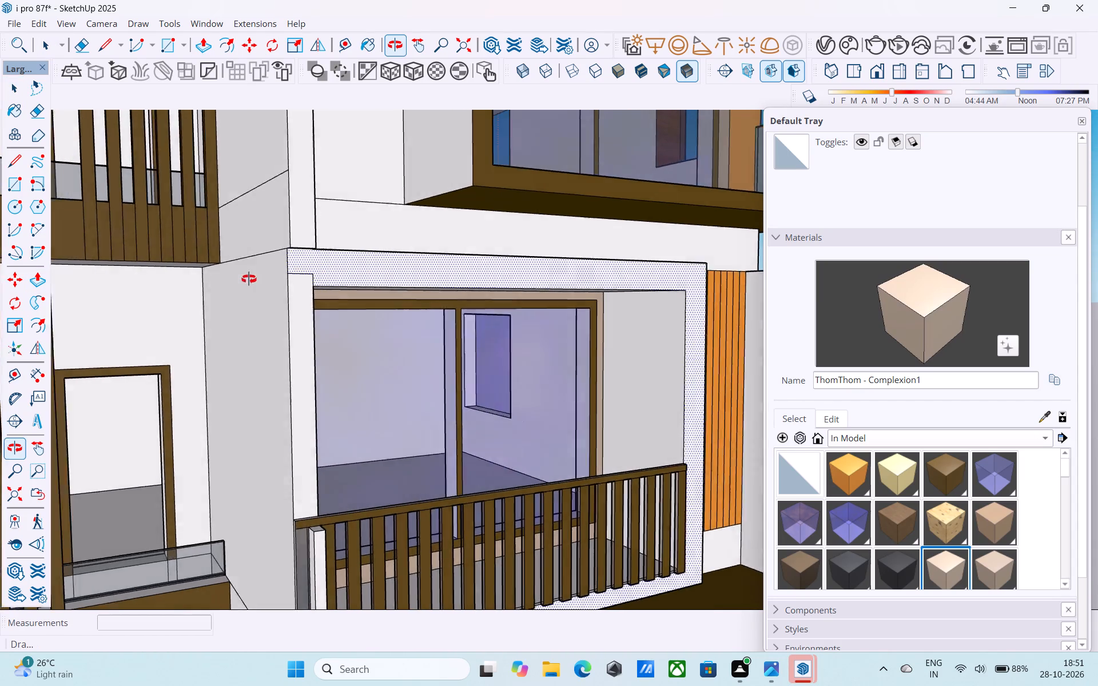
middle_click_drag(249, 279, 189, 282)
scroll(189, 281, "down", 5)
middle_click_drag(379, 282, 312, 289)
scroll(305, 285, "up", 7)
scroll(252, 261, "up", 5)
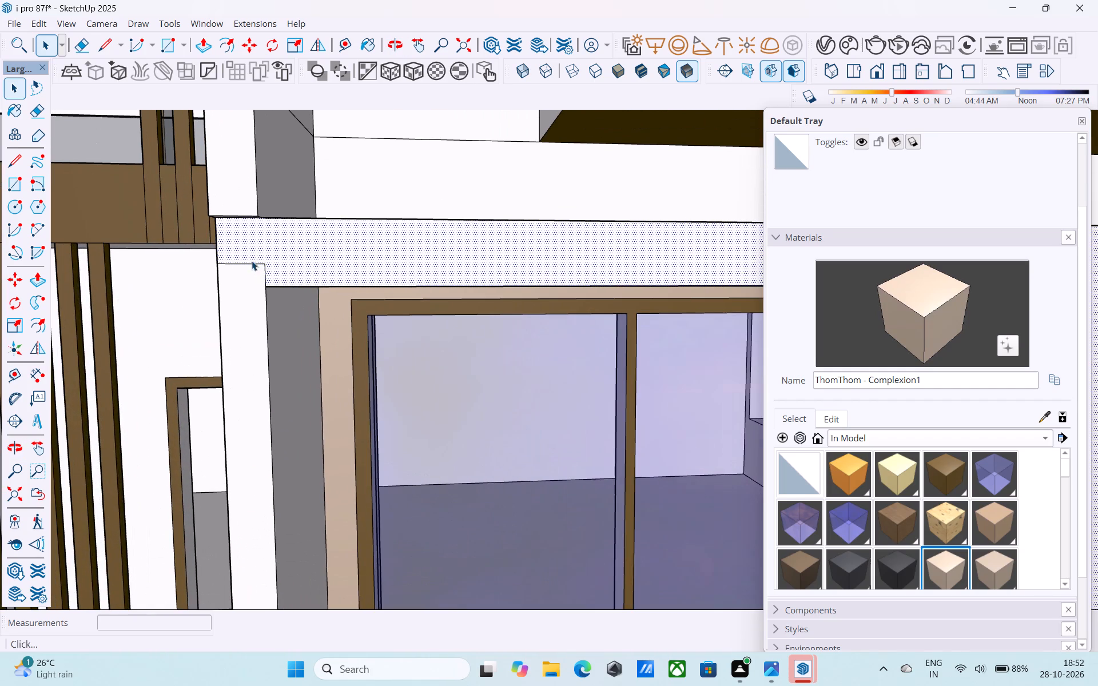
key("e")
left_click_drag(250, 260, 249, 266)
left_click_drag(249, 266, 292, 268)
scroll(286, 268, "down", 6)
key("space")
Push/Pull the narrow wall strip beside the right wing's fourth-floor brown balcony box flush with the white frame below.
middle_click_drag(286, 268, 285, 268)
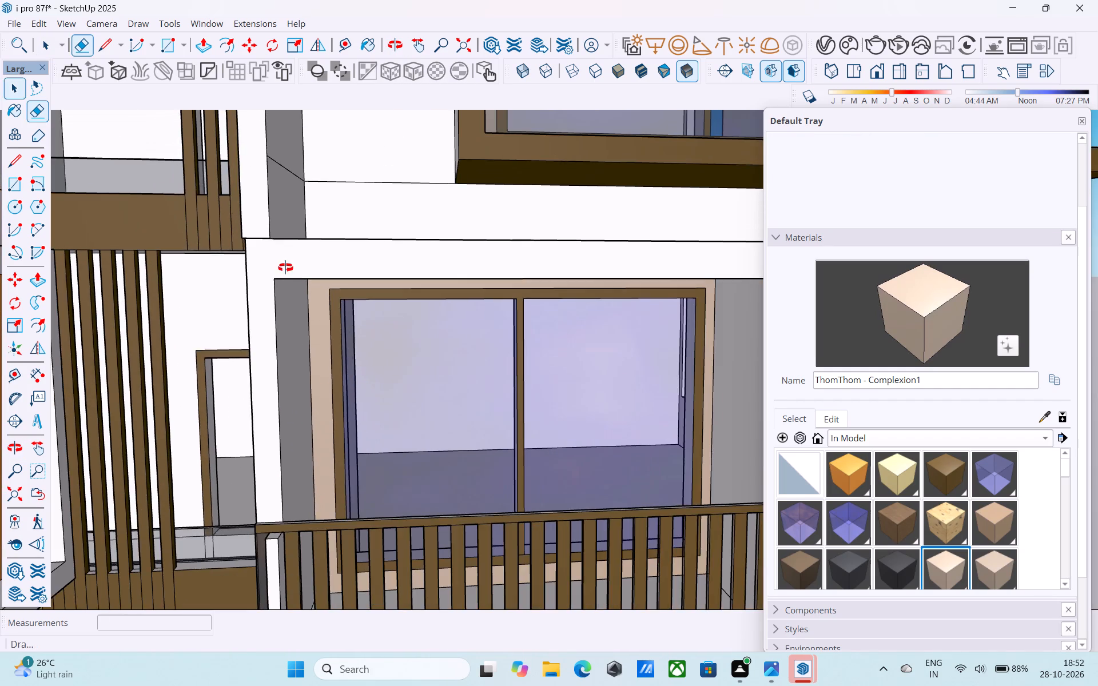
middle_click_drag(285, 268, 422, 296)
scroll(401, 271, "down", 5)
middle_click_drag(381, 267, 408, 184)
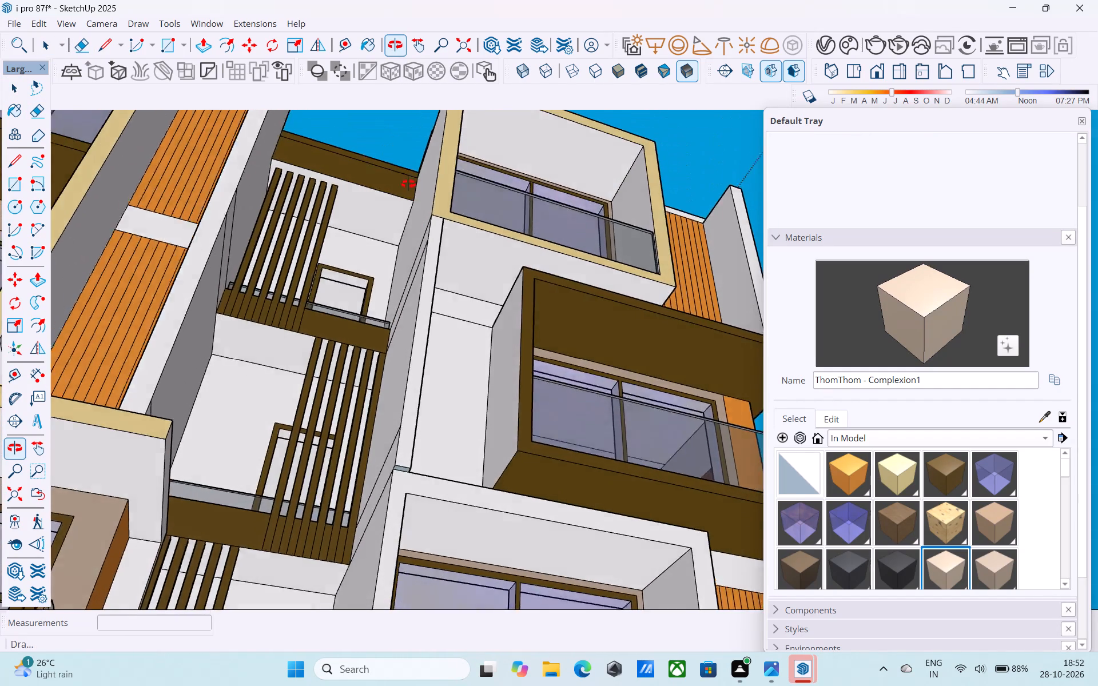
middle_click_drag(408, 184, 444, 213)
scroll(428, 277, "up", 5)
left_click(379, 372)
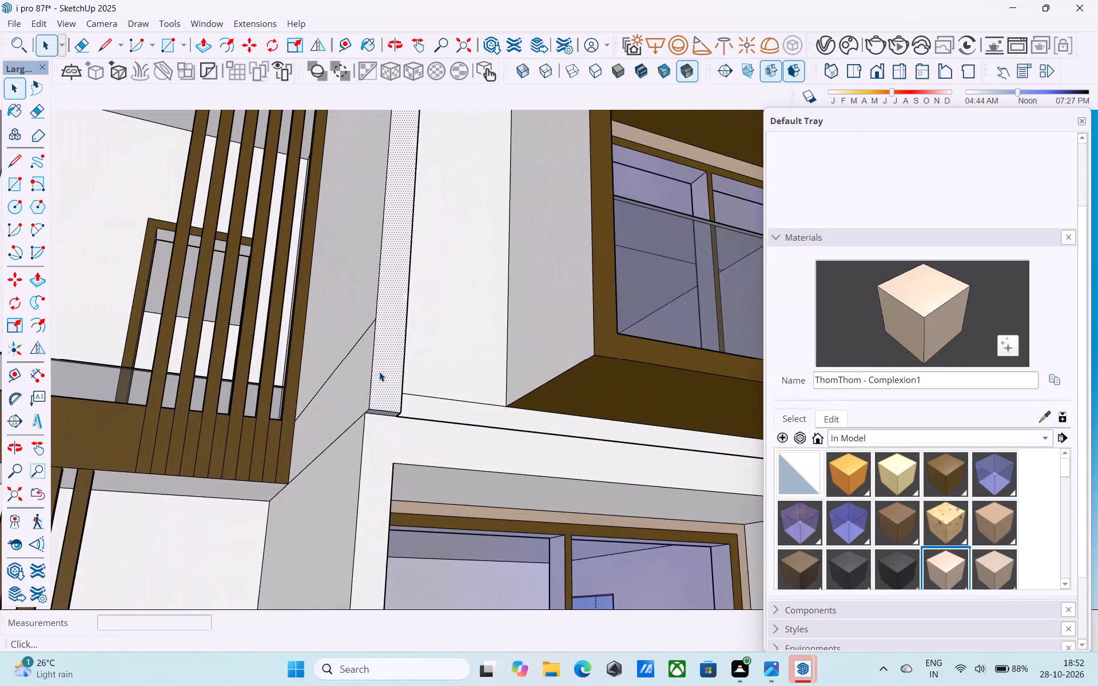
key("p")
left_click(389, 398)
left_click(376, 429)
key("space")
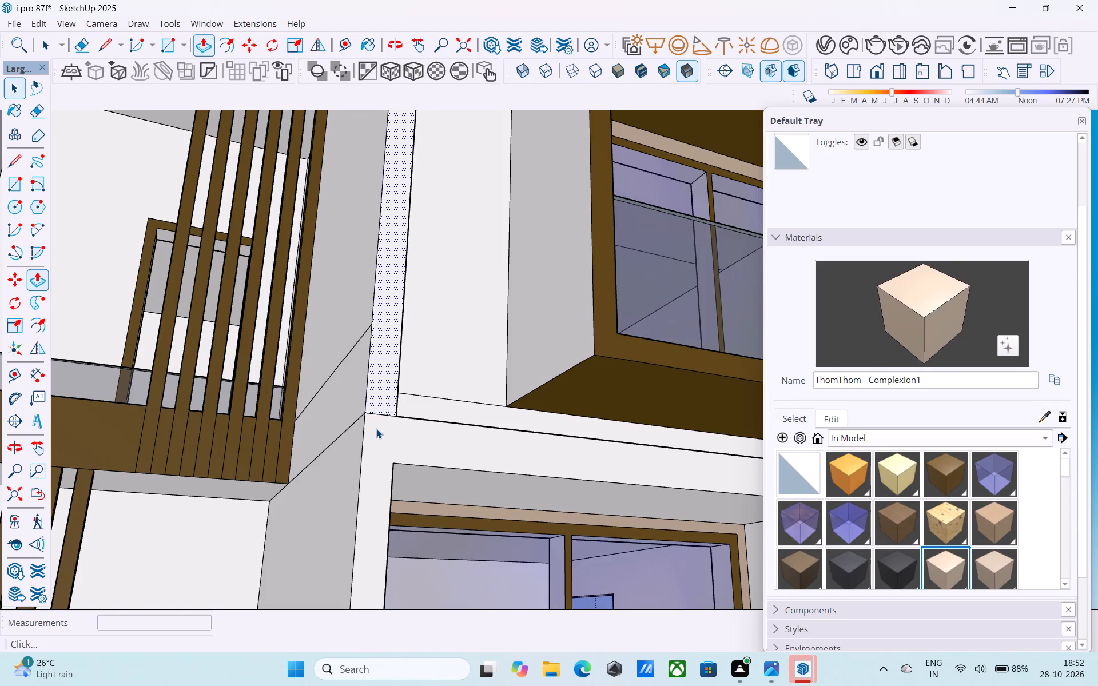
Examine the building's upper facade, side wall and roof from several angles.
scroll(376, 429, "down", 6)
middle_click_drag(372, 429, 328, 510)
scroll(323, 496, "down", 10)
middle_click_drag(277, 482, 64, 493)
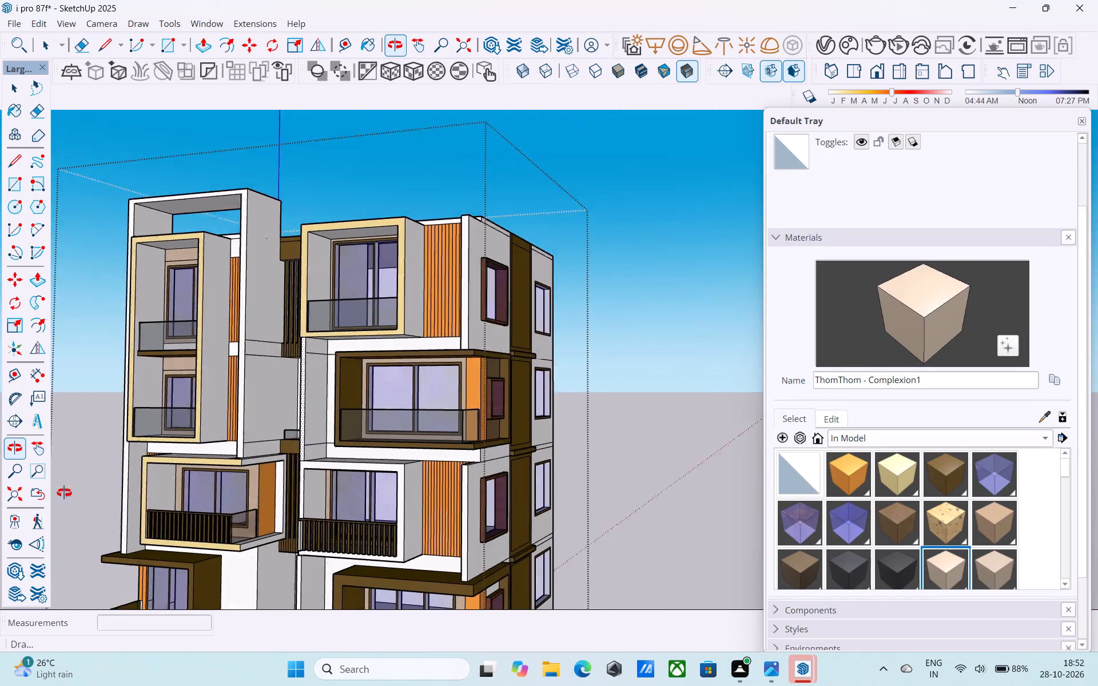
middle_click_drag(64, 493, 53, 496)
middle_click_drag(446, 411, 0, 416)
middle_click_drag(574, 324, 515, 685)
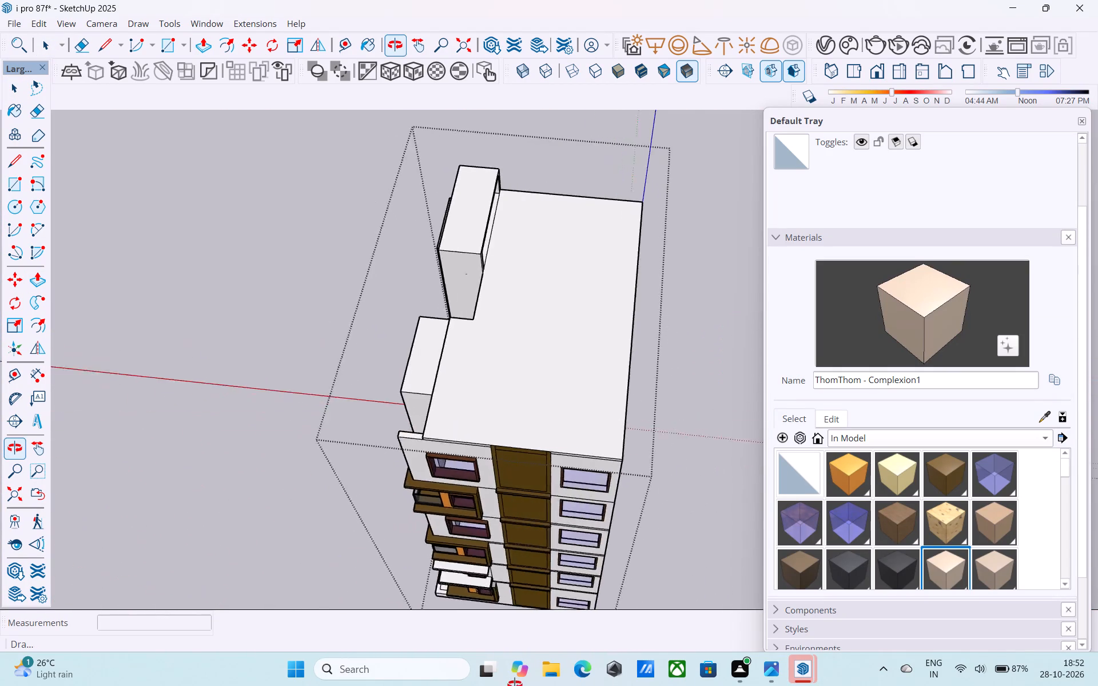
middle_click_drag(515, 685, 936, 572)
middle_click_drag(578, 412, 558, 278)
scroll(558, 278, "up", 1)
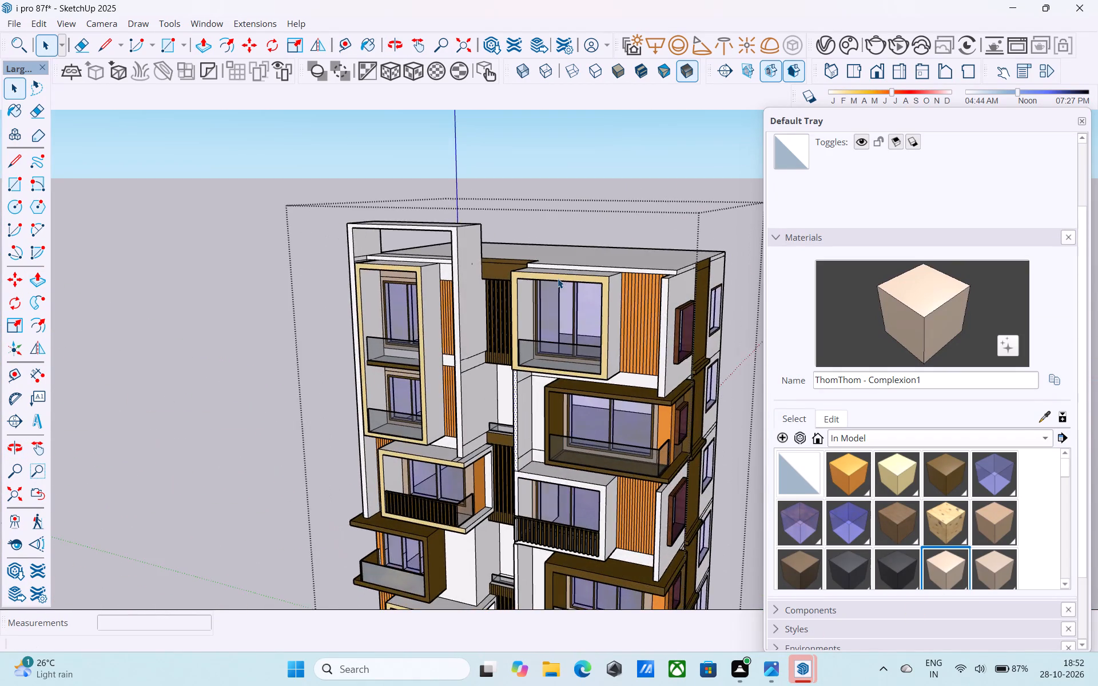
scroll(558, 278, "down", 3)
middle_click_drag(548, 289, 567, 306, "shift")
scroll(476, 328, "up", 4)
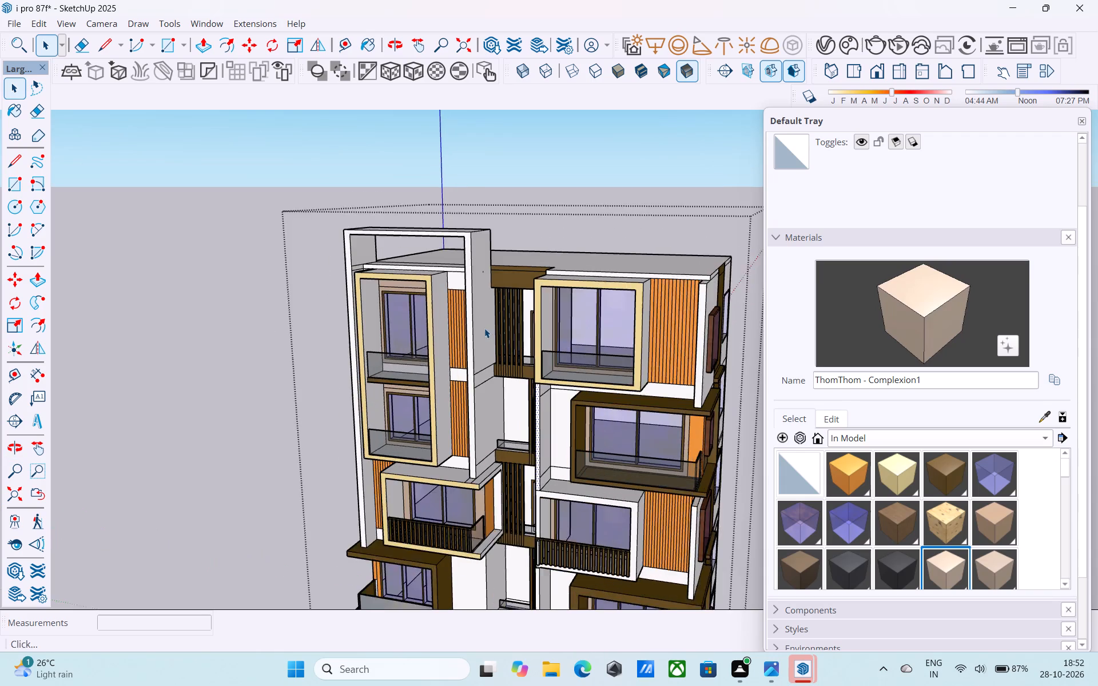
Draw two 9" horizontal lines across the front of the left wing's rooftop frame post, level with the roof slab's edges.
middle_click_drag(484, 328, 726, 369, "shift")
scroll(572, 316, "up", 3)
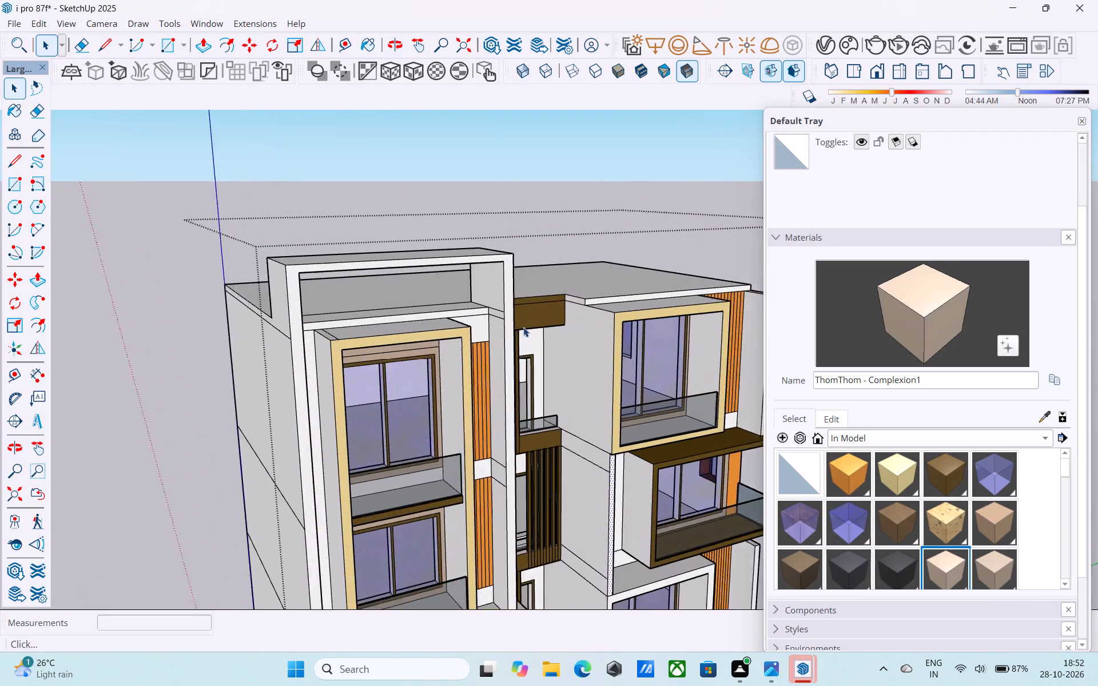
scroll(523, 327, "up", 6)
key("l")
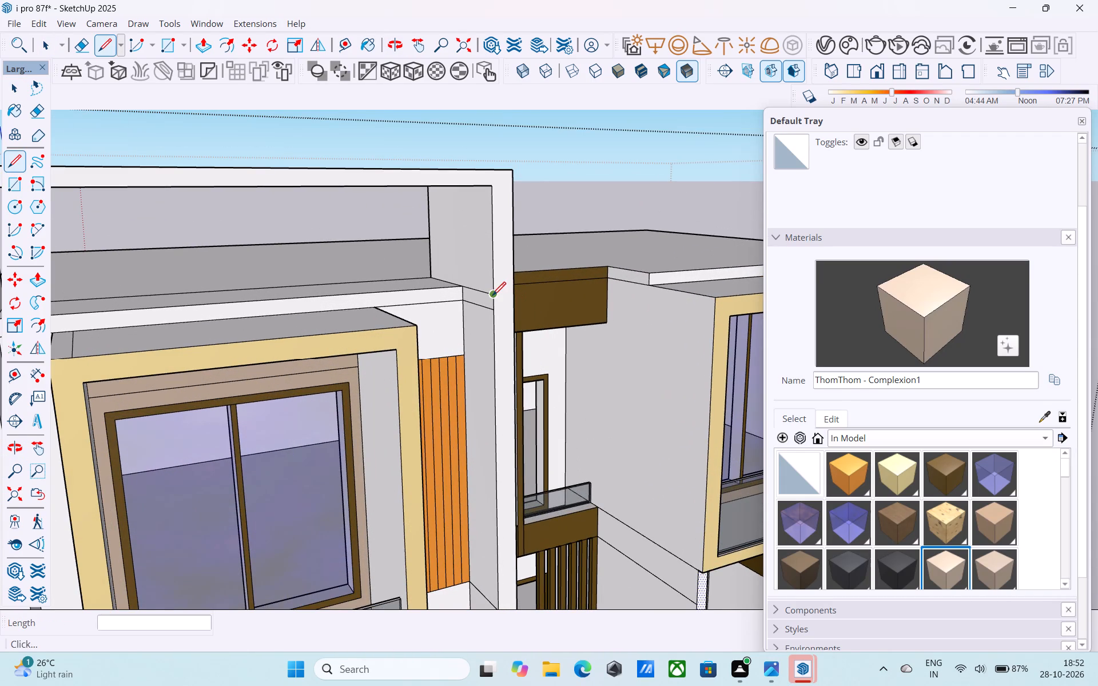
left_click(492, 297)
left_click(514, 293)
left_click(495, 308)
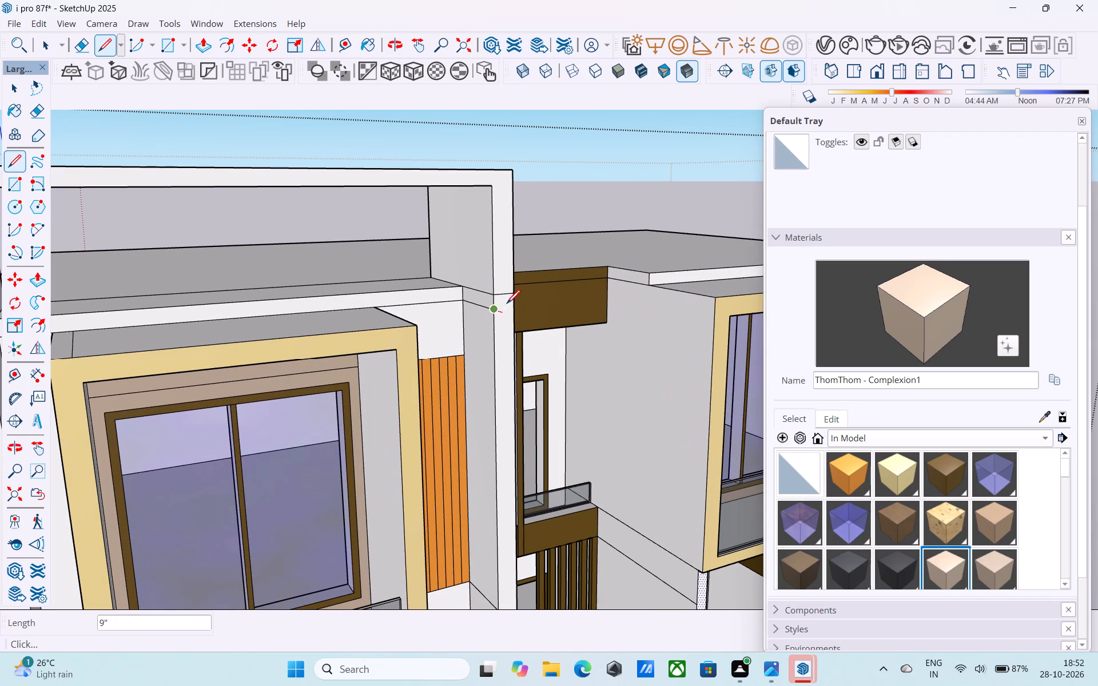
left_click(511, 305)
Continue both slab-level lines back along the post's inner side face to the brown beam, about 5' 6" each.
middle_click_drag(420, 330, 229, 344)
scroll(380, 297, "up", 5)
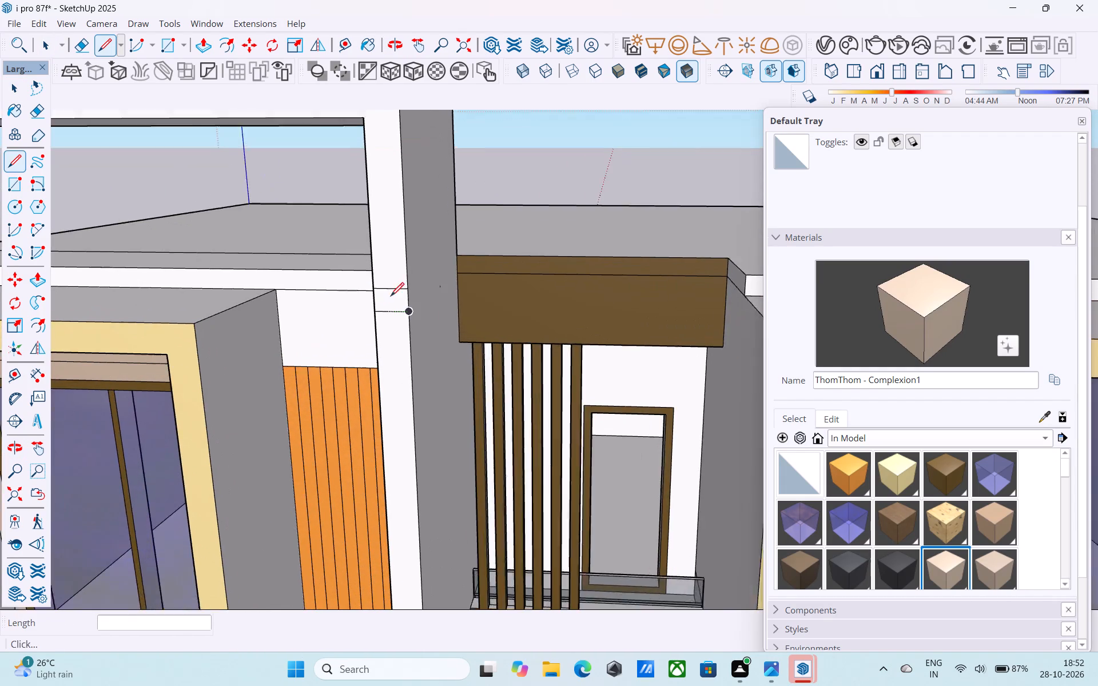
scroll(391, 297, "up", 1)
left_click(409, 286)
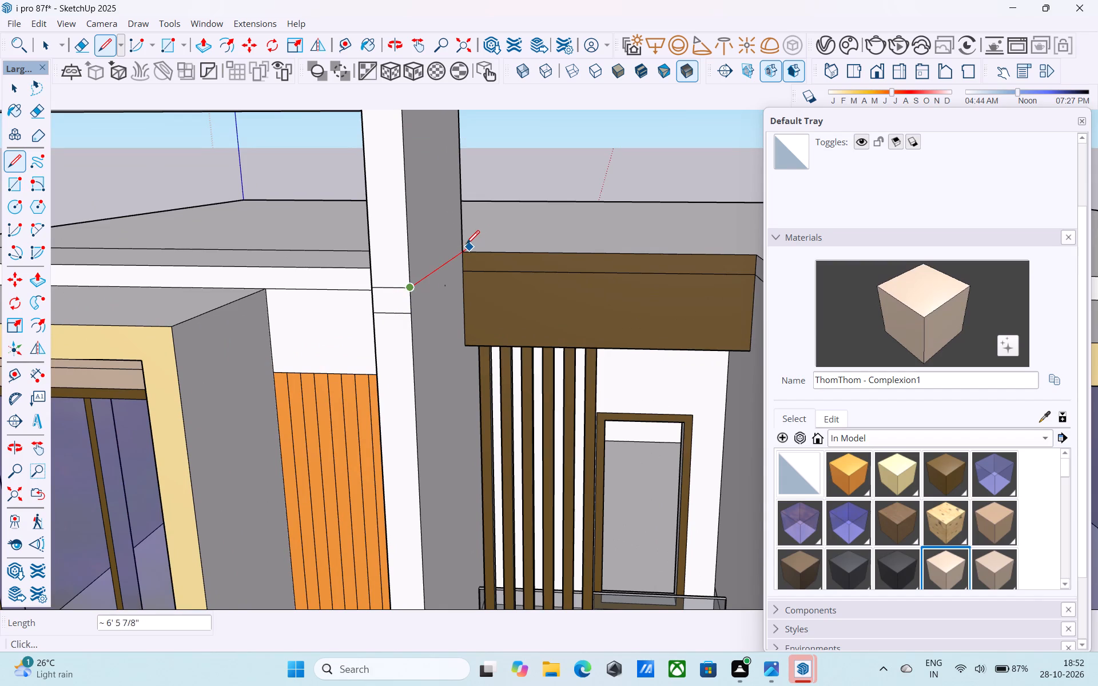
left_click(464, 247)
left_click(411, 310)
left_click(465, 272)
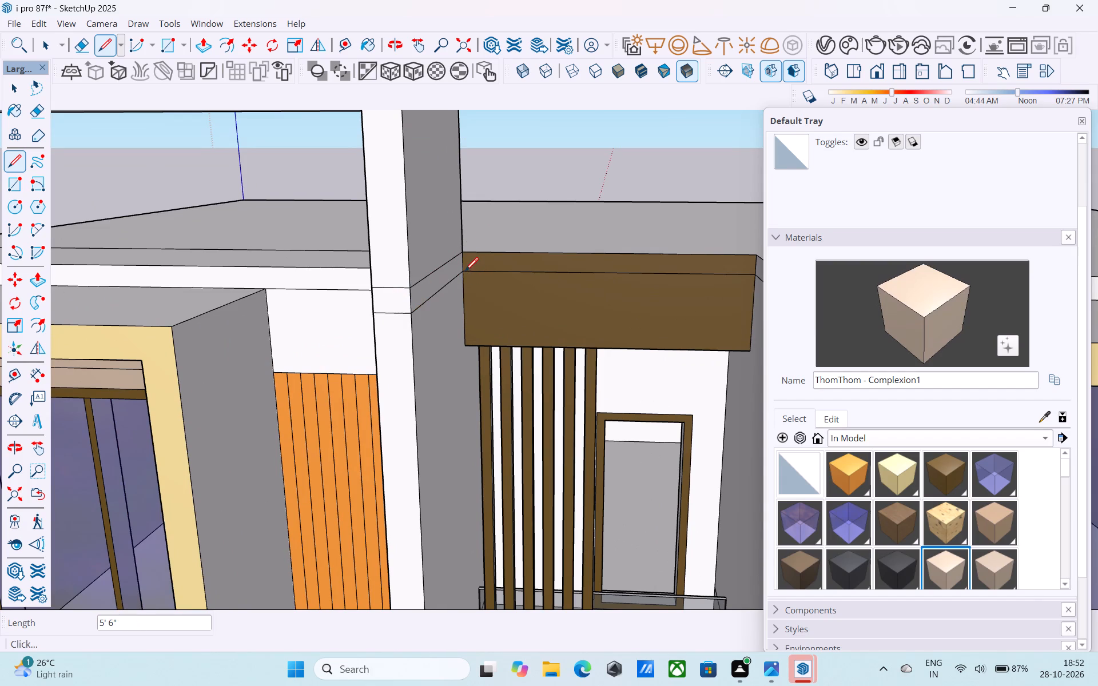
key("space")
Examine the rooftop frame, side wall and full front facade from several angles.
scroll(466, 273, "down", 10)
middle_click_drag(405, 302, 602, 260)
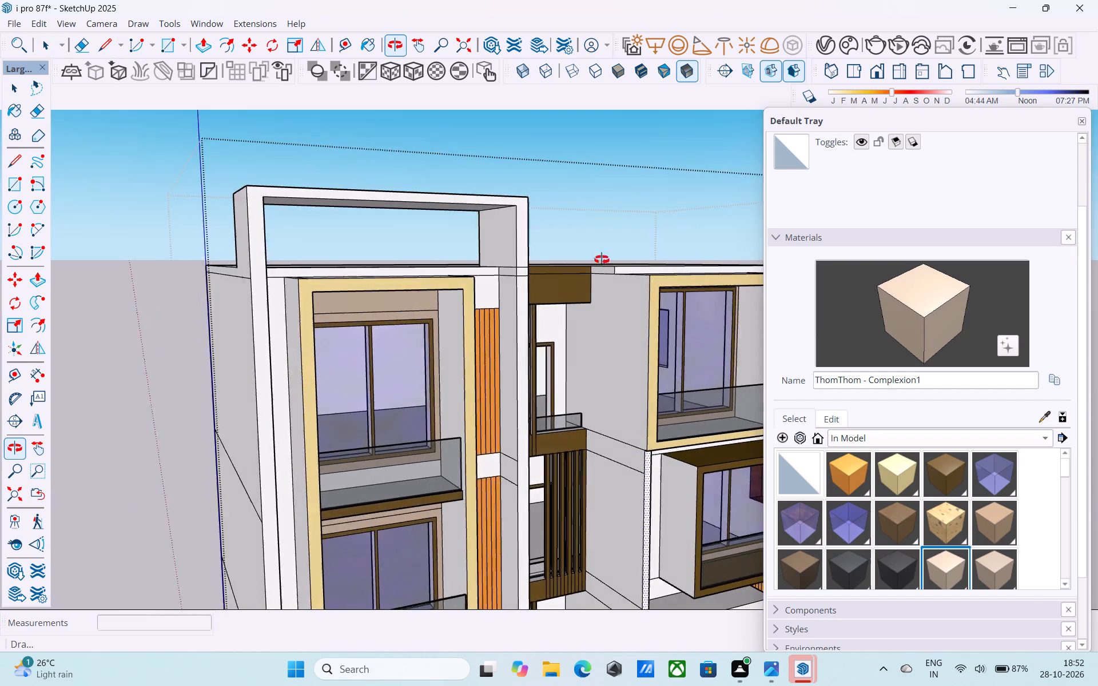
middle_click_drag(602, 260, 587, 254)
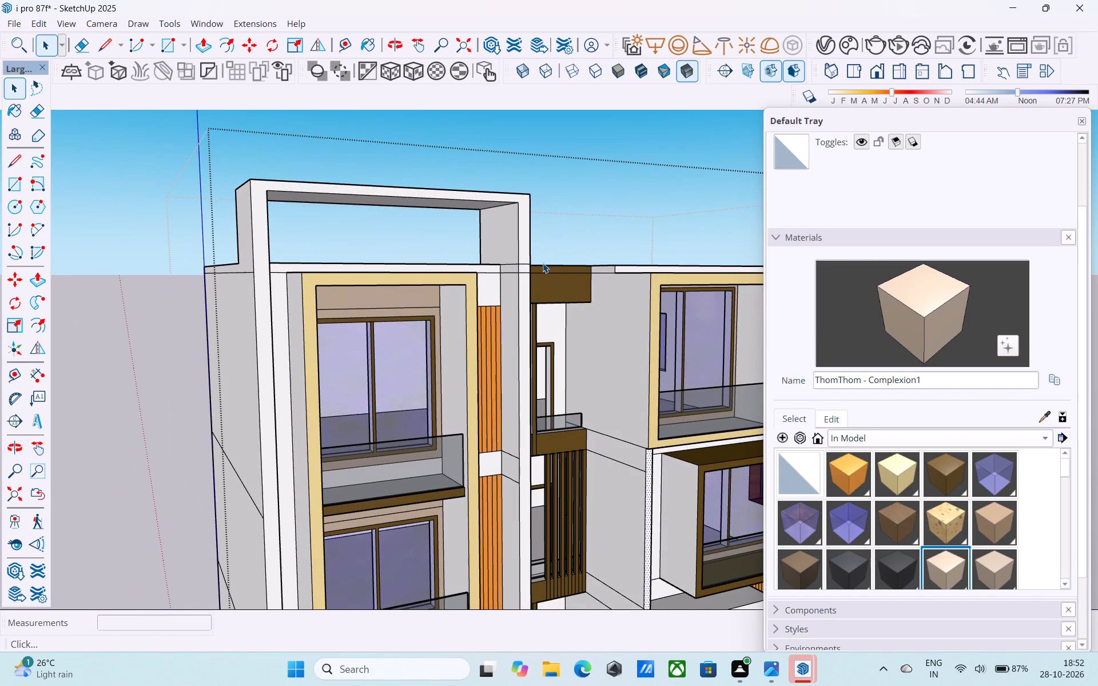
middle_click_drag(530, 262, 366, 296)
scroll(514, 294, "down", 3)
middle_click_drag(520, 291, 237, 170)
middle_click_drag(360, 195, 327, 253, "shift")
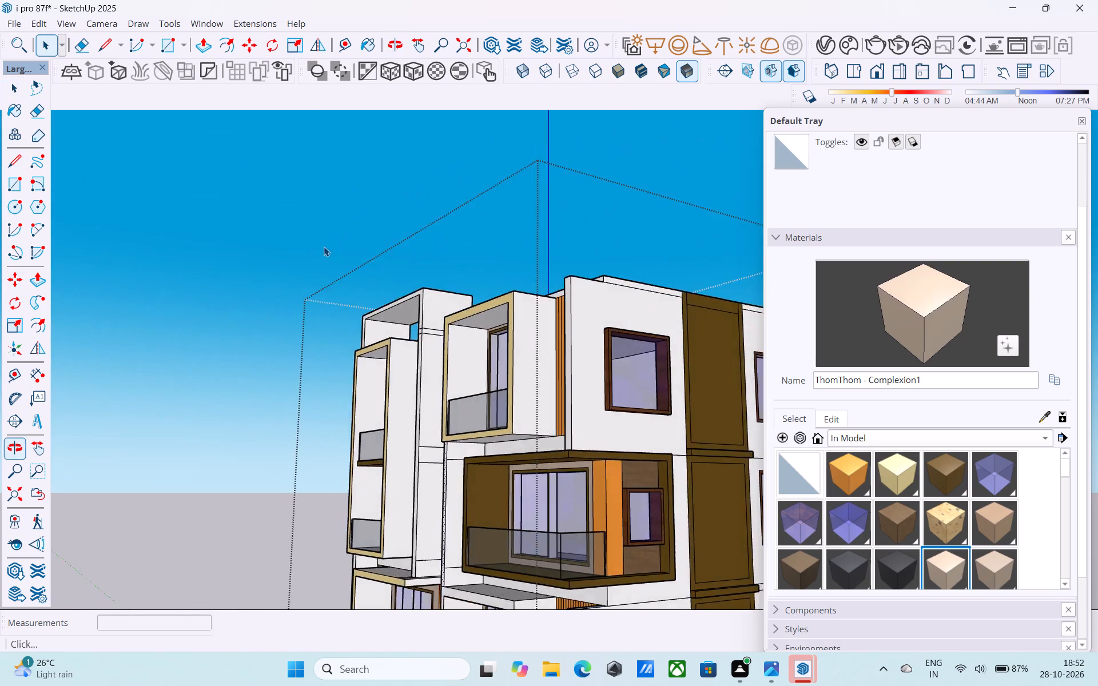
scroll(324, 247, "down", 9)
middle_click_drag(371, 282, 583, 270)
scroll(566, 284, "down", 4)
middle_click_drag(579, 316, 583, 394, "shift")
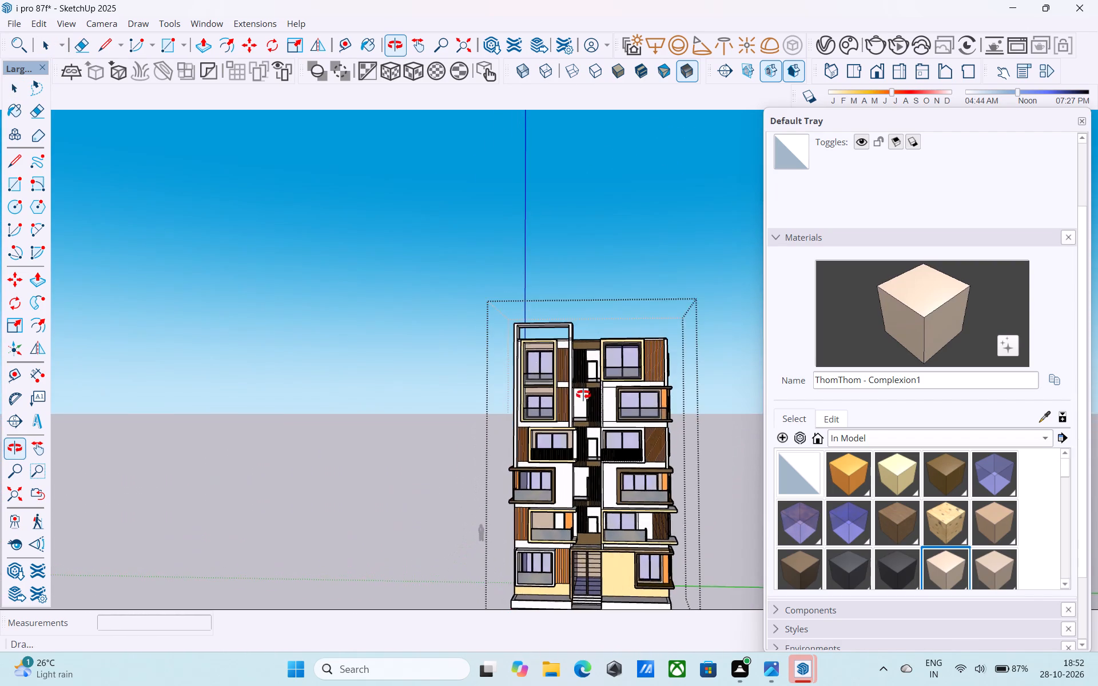
middle_click_drag(583, 394, 570, 445, "shift")
Offset the flat roof face's outline inward by 6".
scroll(614, 381, "up", 9)
middle_click_drag(664, 368, 619, 411)
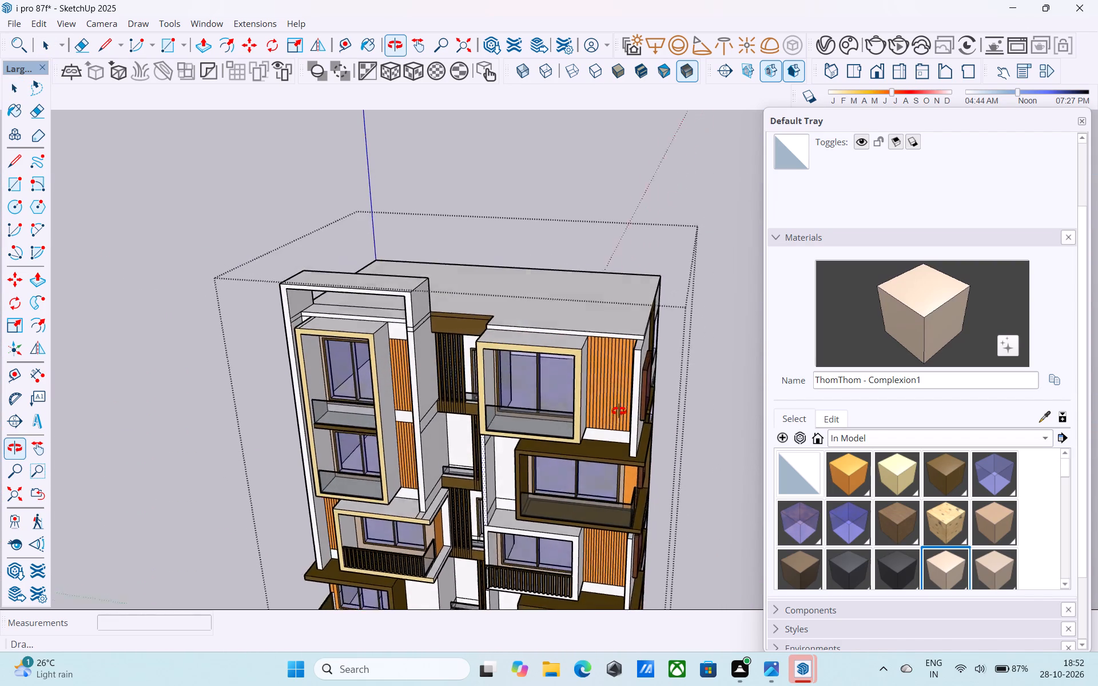
middle_click_drag(619, 411, 621, 447)
scroll(616, 445, "up", 1)
middle_click_drag(582, 369, 577, 430, "shift")
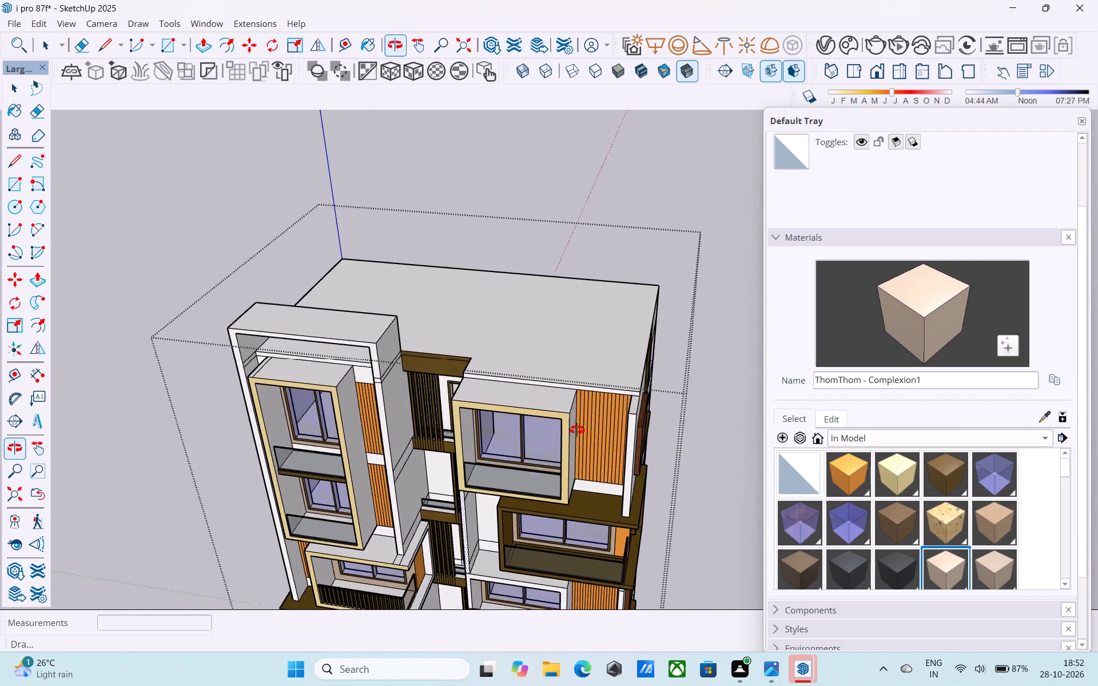
middle_click_drag(577, 430, 578, 434, "shift")
scroll(564, 402, "up", 3)
left_click(542, 348)
scroll(542, 348, "up", 4)
key("f")
left_click(547, 345)
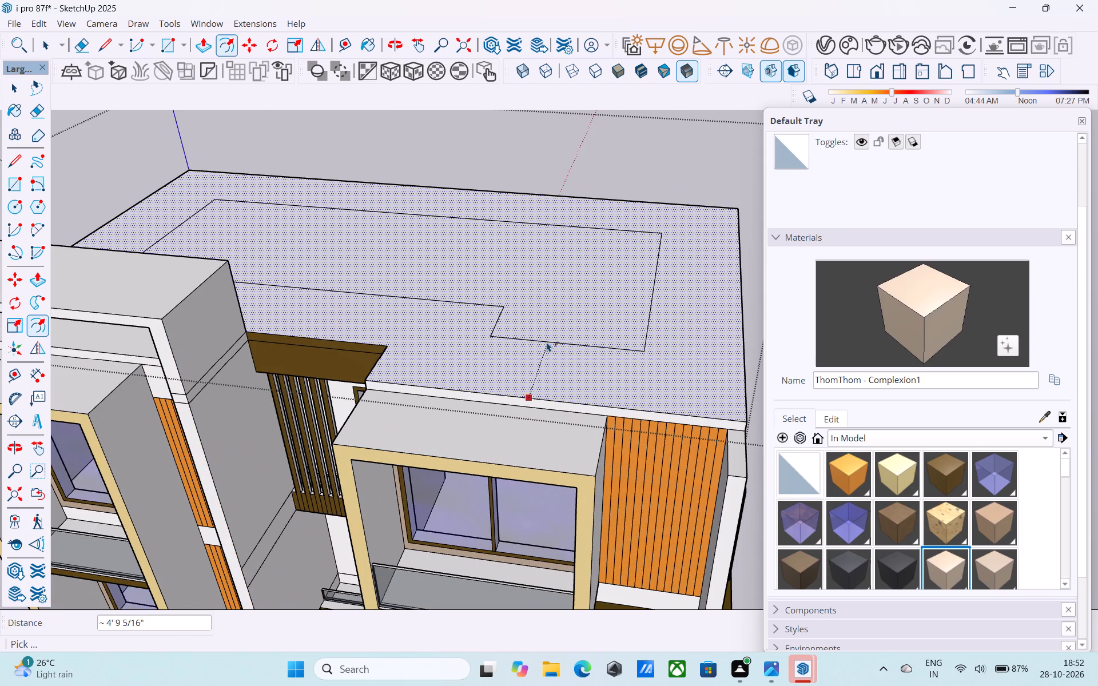
type("6\"")
key("Return")
key("space")
Draw a 4' line inward across the roof from the upper corner of the brown side-wall panel nearest the front.
scroll(547, 342, "down", 3)
middle_click_drag(547, 342, 518, 338)
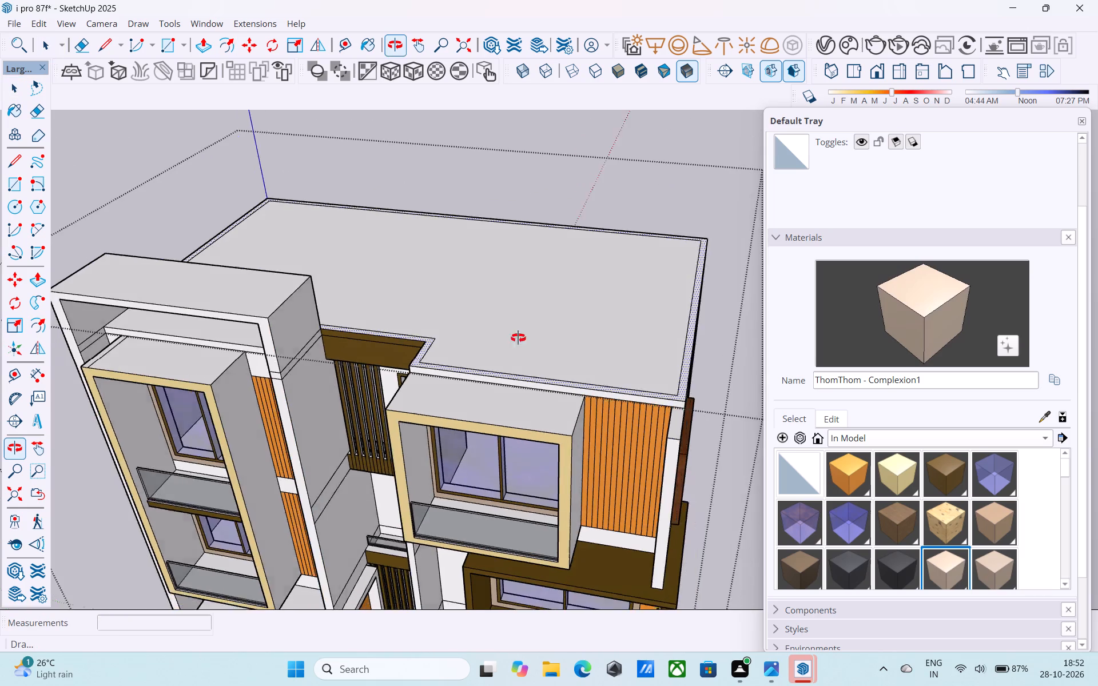
middle_click_drag(518, 338, 445, 319)
scroll(447, 308, "down", 4)
middle_click_drag(448, 309, 301, 298, "shift")
middle_click_drag(510, 348, 493, 356)
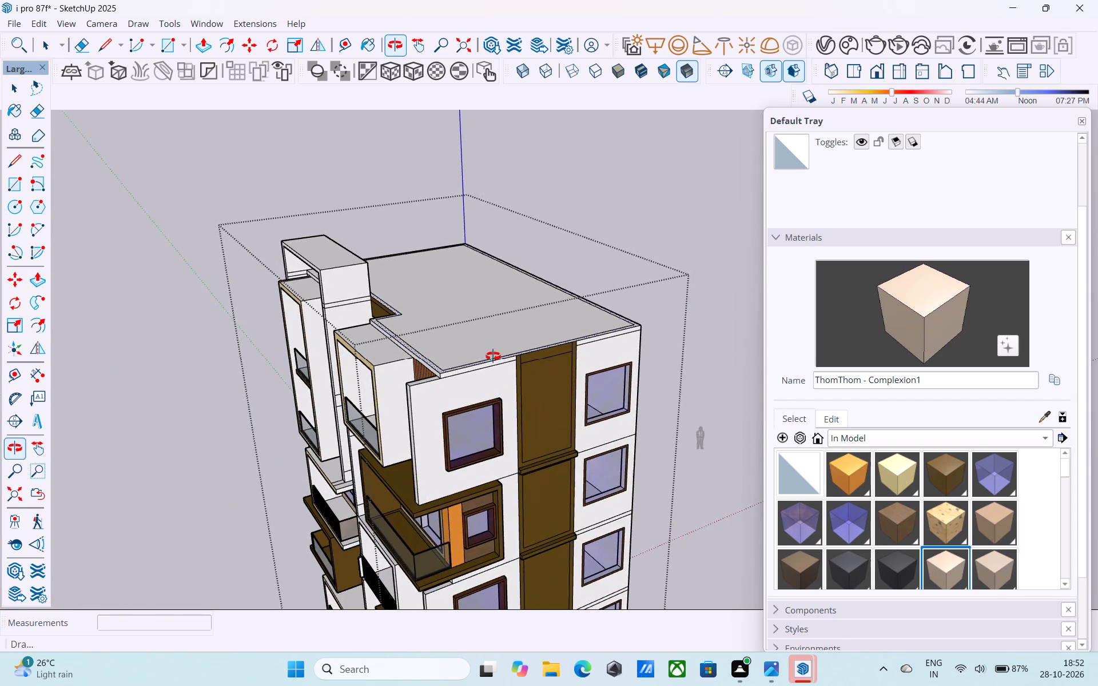
middle_click_drag(493, 356, 422, 361)
scroll(422, 361, "up", 12)
middle_click_drag(537, 347, 535, 378, "shift")
key("l")
scroll(545, 373, "up", 4)
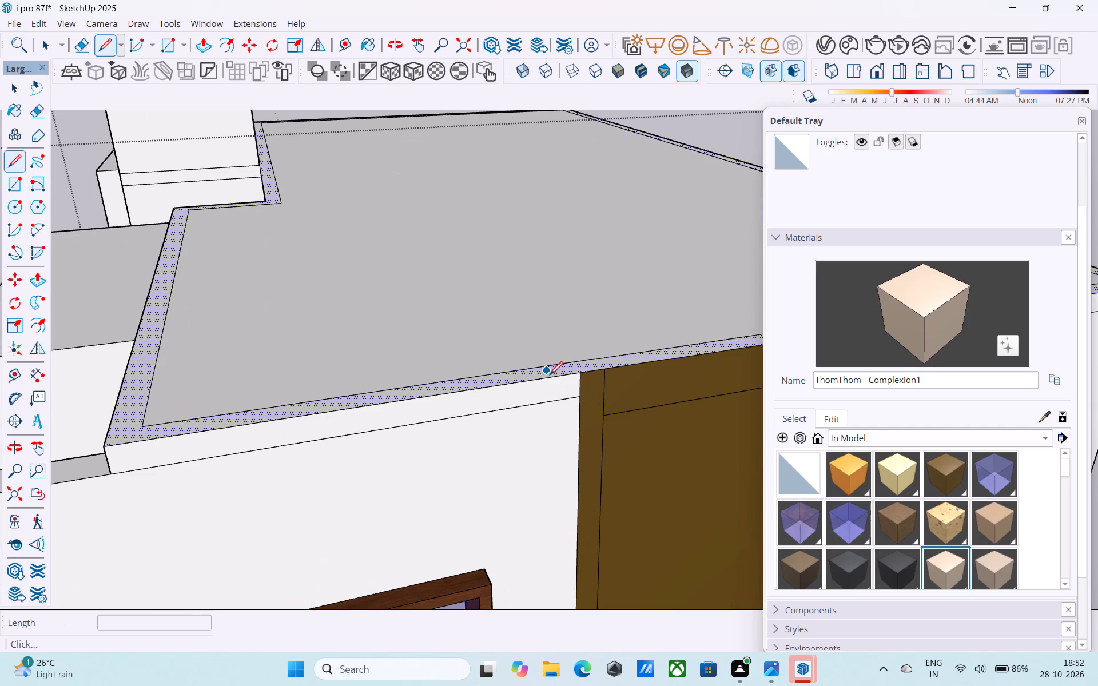
left_click(580, 376)
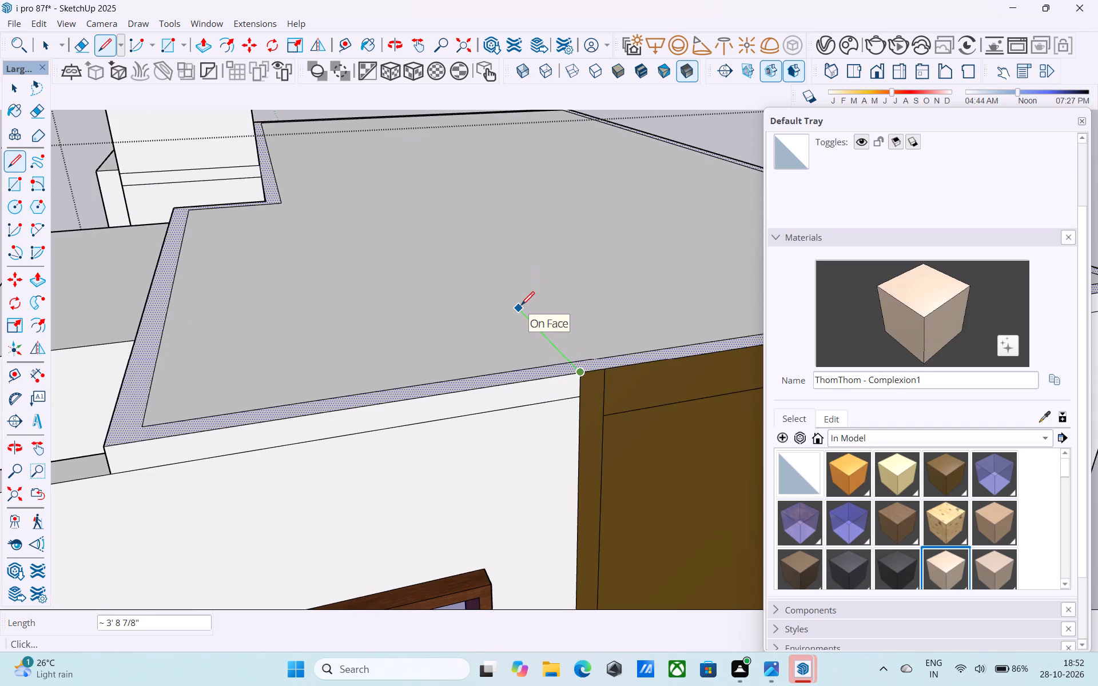
type("4'")
key("Return")
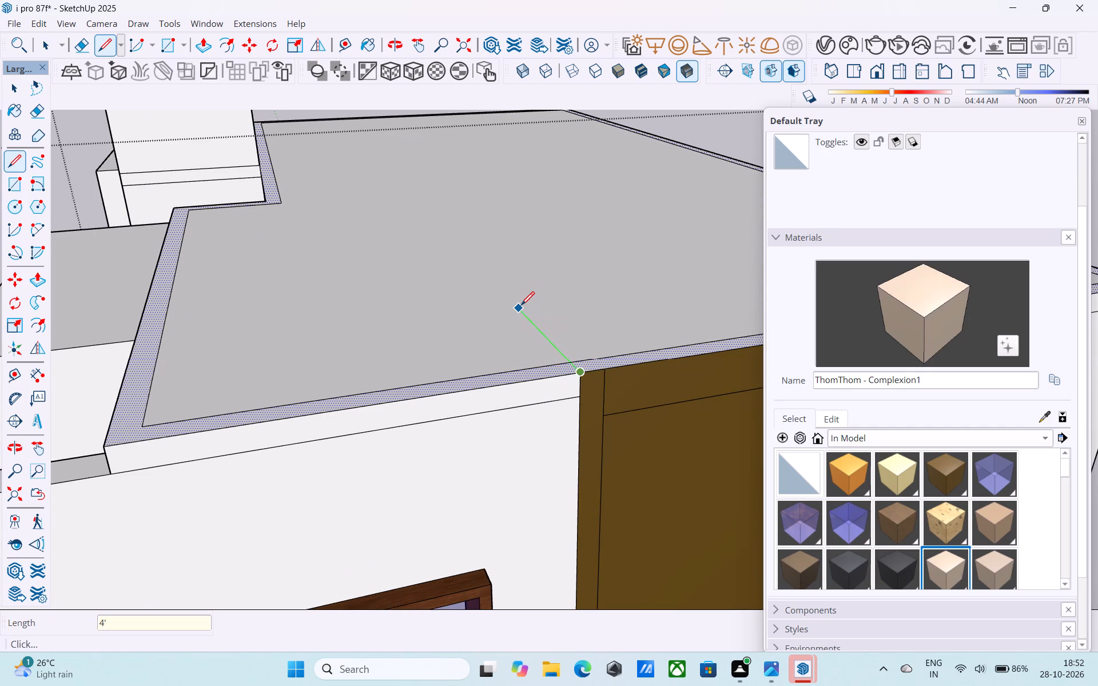
scroll(519, 307, "down", 5)
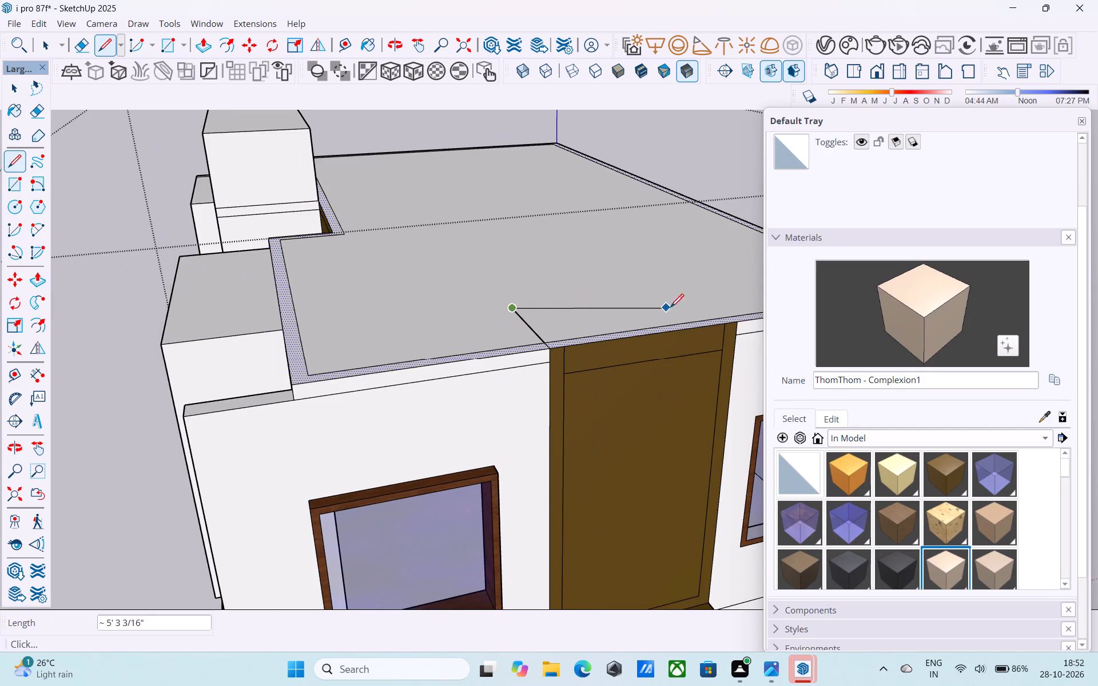
Draw a 4' line inward from the brown side-wall panel's other upper corner and join both line ends to close a roof rectangle.
middle_click_drag(670, 309, 449, 312)
key("l")
scroll(449, 313, "up", 2)
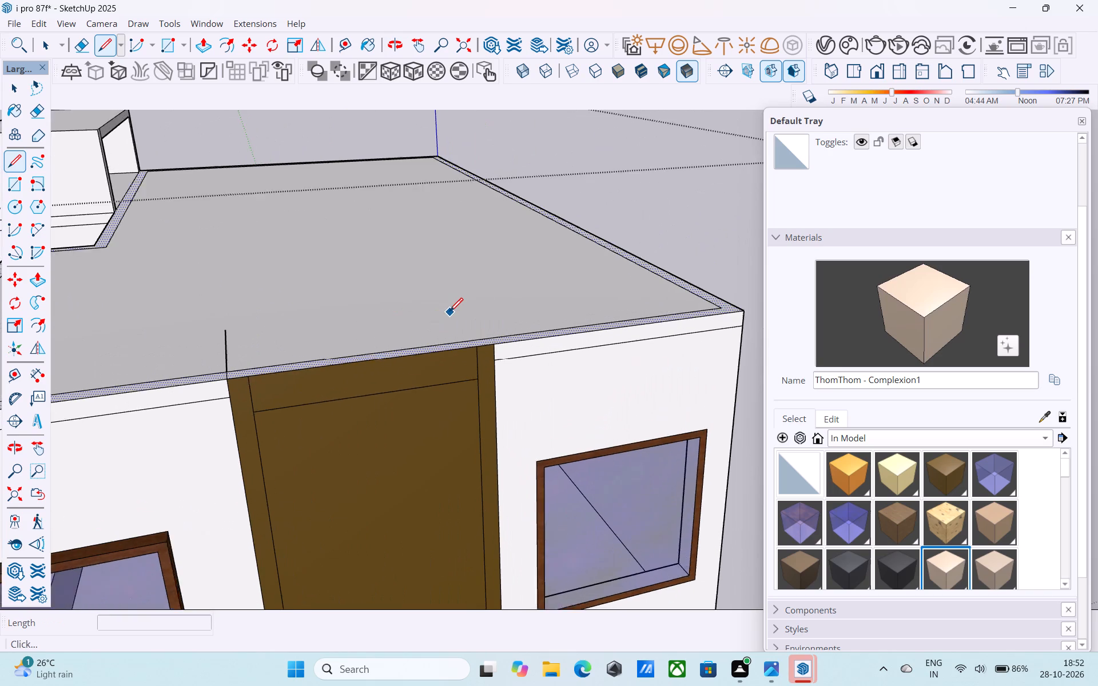
scroll(449, 313, "up", 2)
left_click(503, 358)
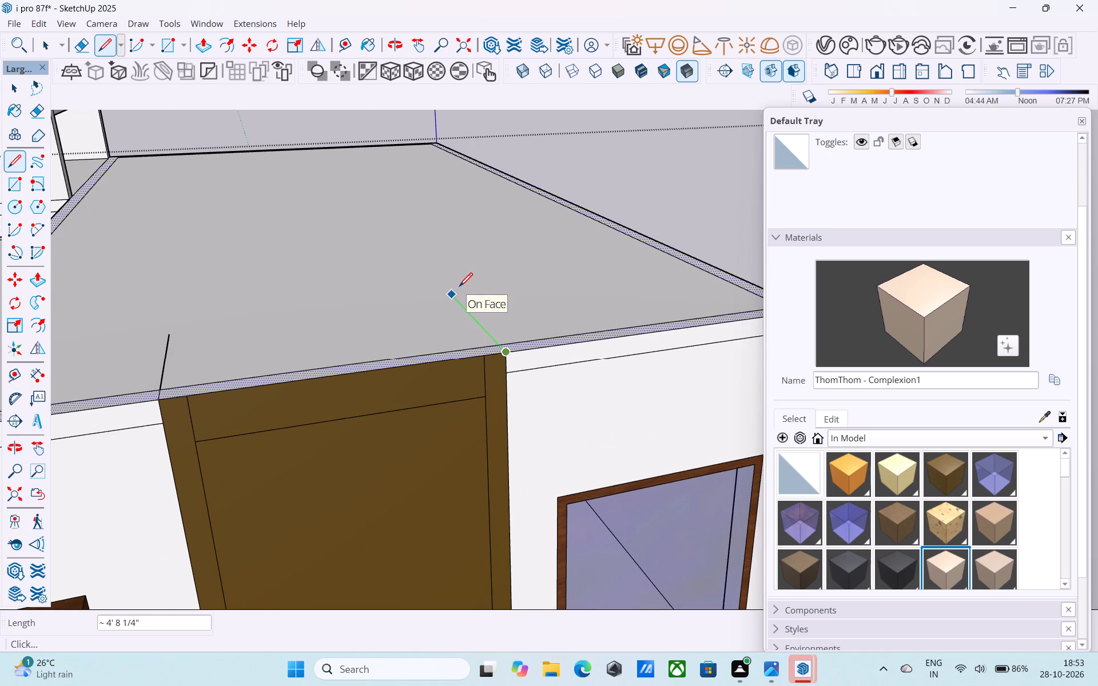
type("4'")
key("Return")
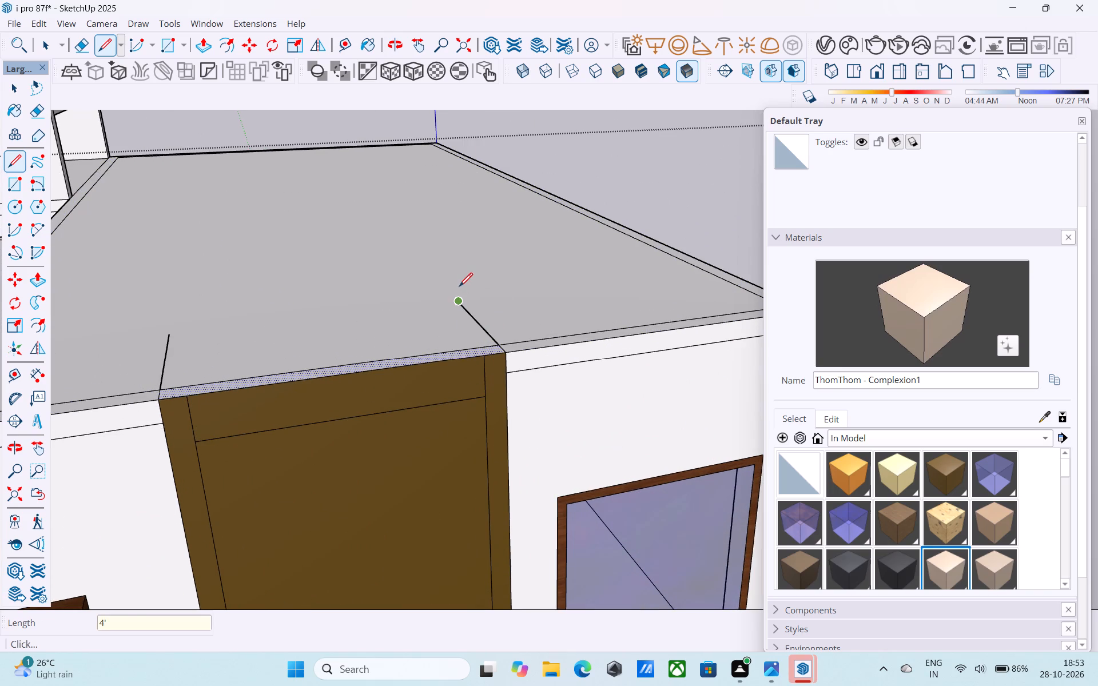
left_click(169, 336)
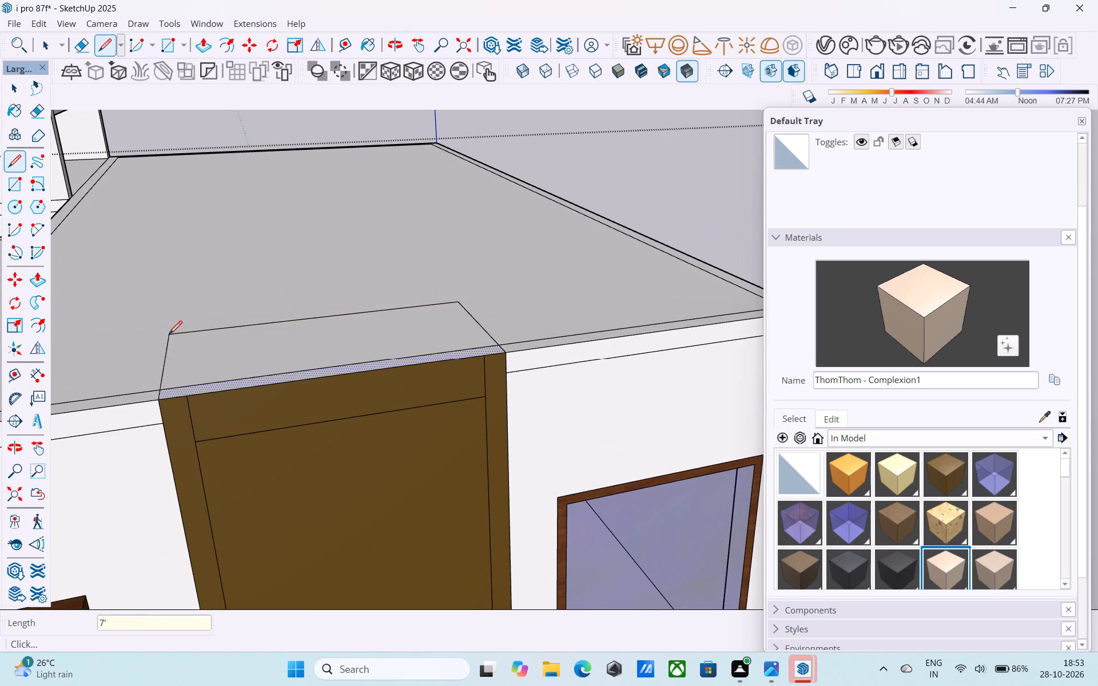
Erase the roof's inset line where it crosses the interior of the new rectangle above the brown panel.
scroll(345, 341, "down", 5)
middle_click_drag(440, 327, 481, 327)
scroll(481, 327, "down", 3)
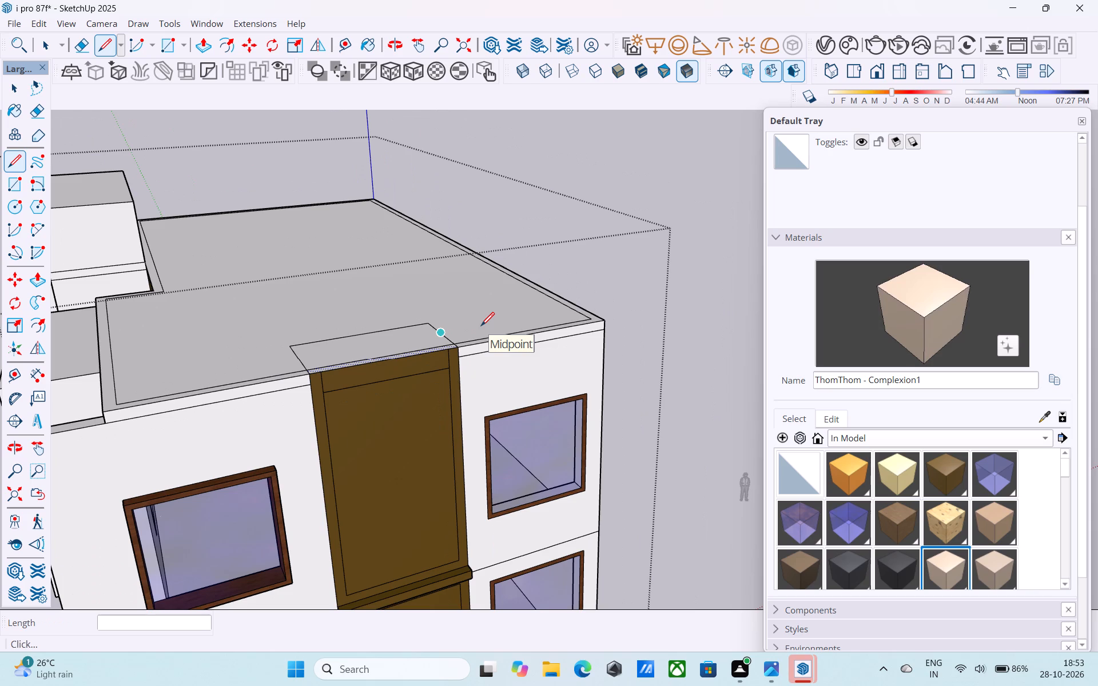
scroll(479, 321, "down", 5)
middle_click_drag(479, 321, 480, 327)
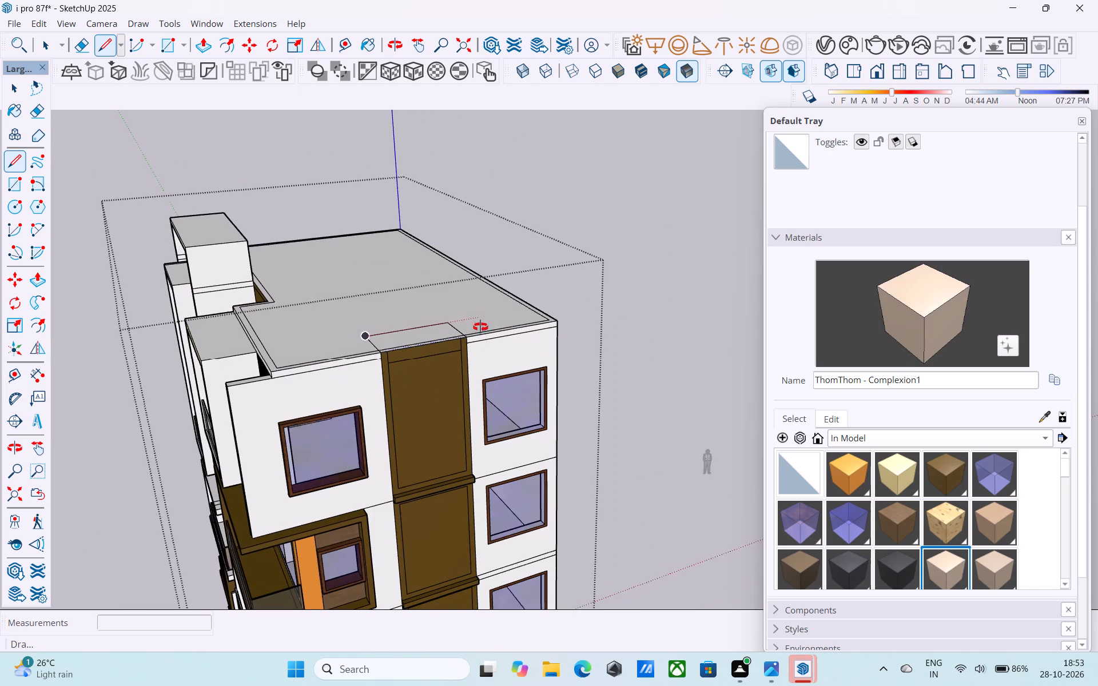
middle_click_drag(480, 327, 502, 399)
key("space")
scroll(384, 369, "up", 3)
scroll(471, 403, "up", 12)
key("e")
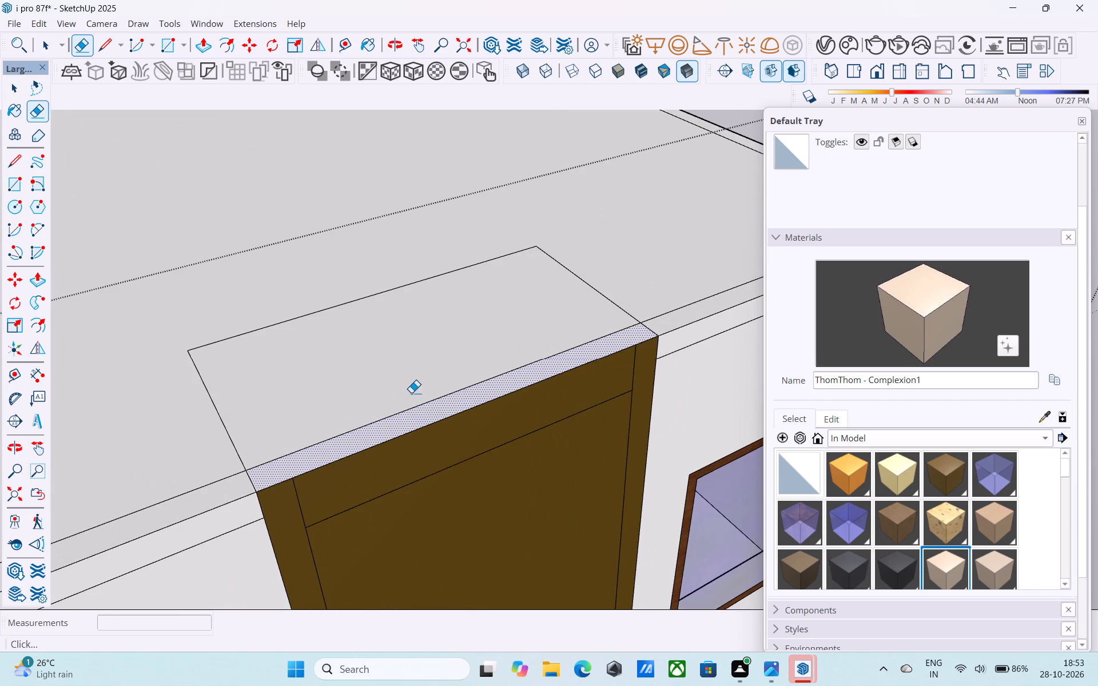
left_click_drag(417, 411, 405, 402)
Offset the rectangle above the brown panel inward by 6".
key("space")
left_click(401, 400)
key("f")
left_click(344, 426)
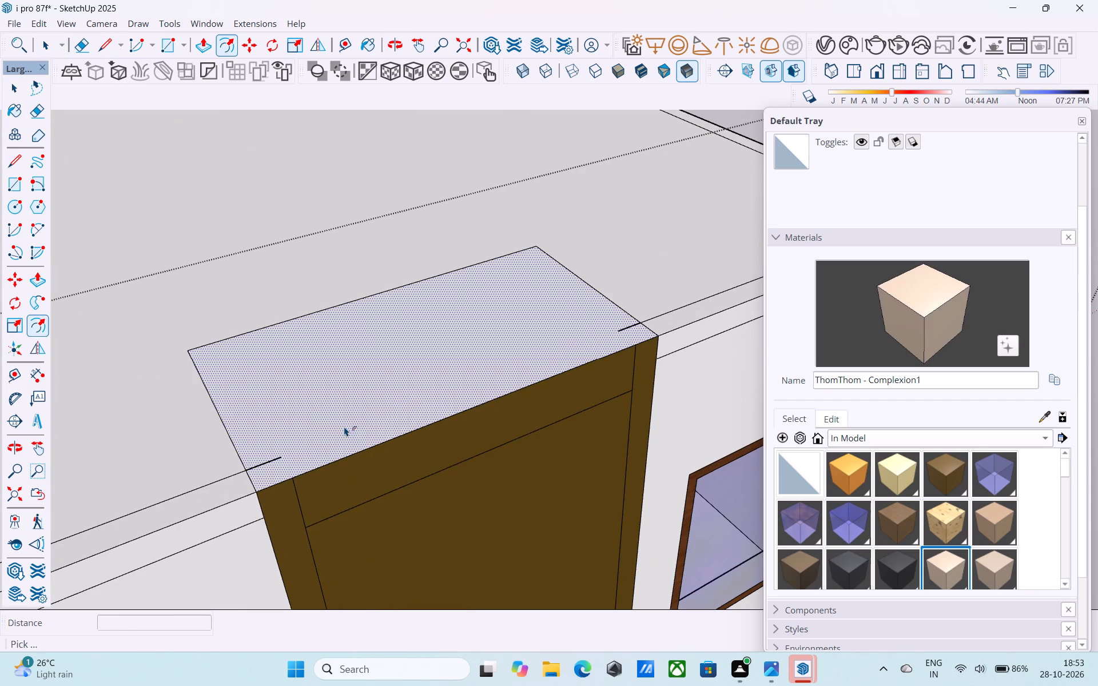
key("6")
key("shift+quotedbl")
key("Return")
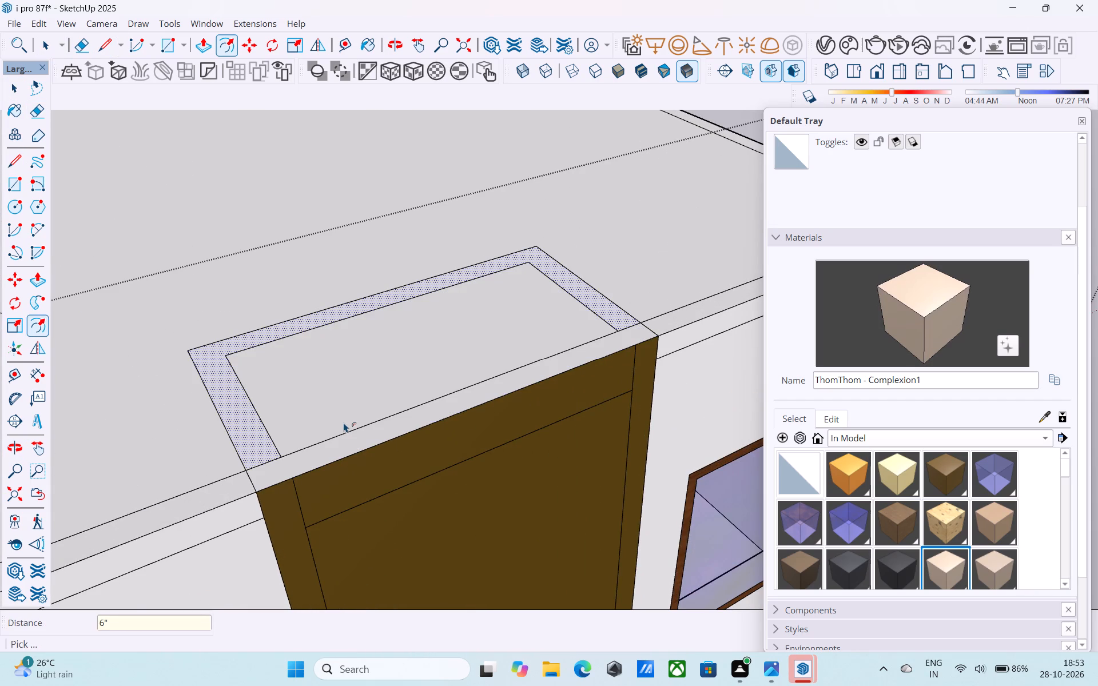
Erase the short leftover inset-line segment that crosses the rectangle's 6" border at the end nearest the front.
middle_click_drag(294, 441, 337, 437)
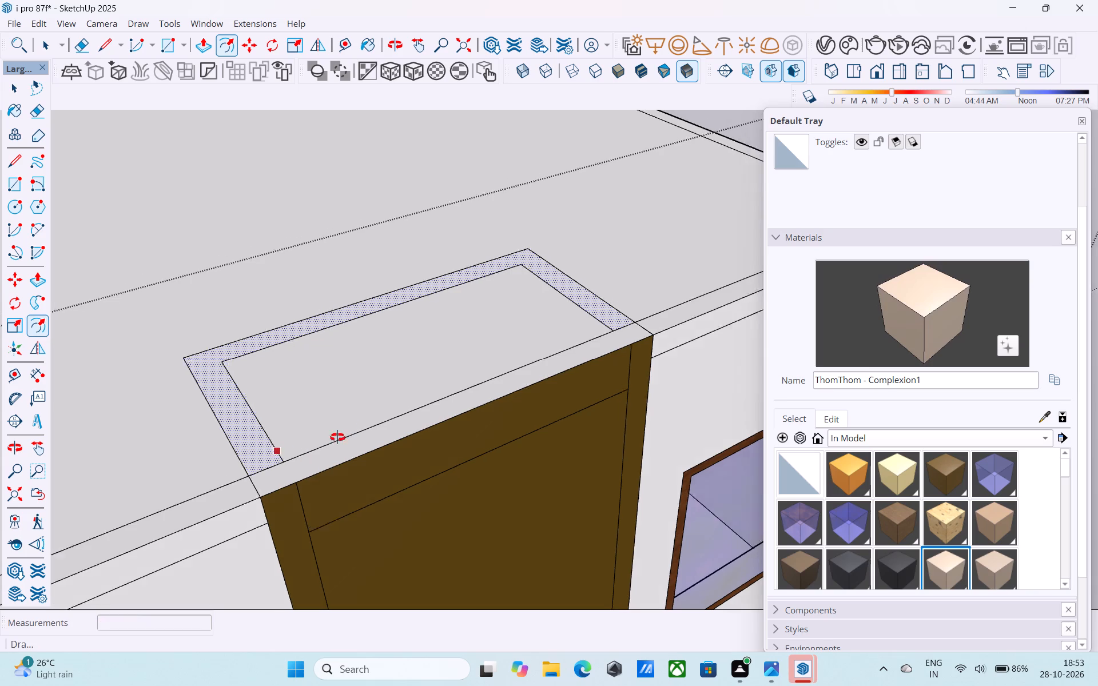
middle_click_drag(337, 437, 632, 430)
middle_click_drag(588, 447, 594, 451)
key("l")
scroll(556, 484, "up", 2)
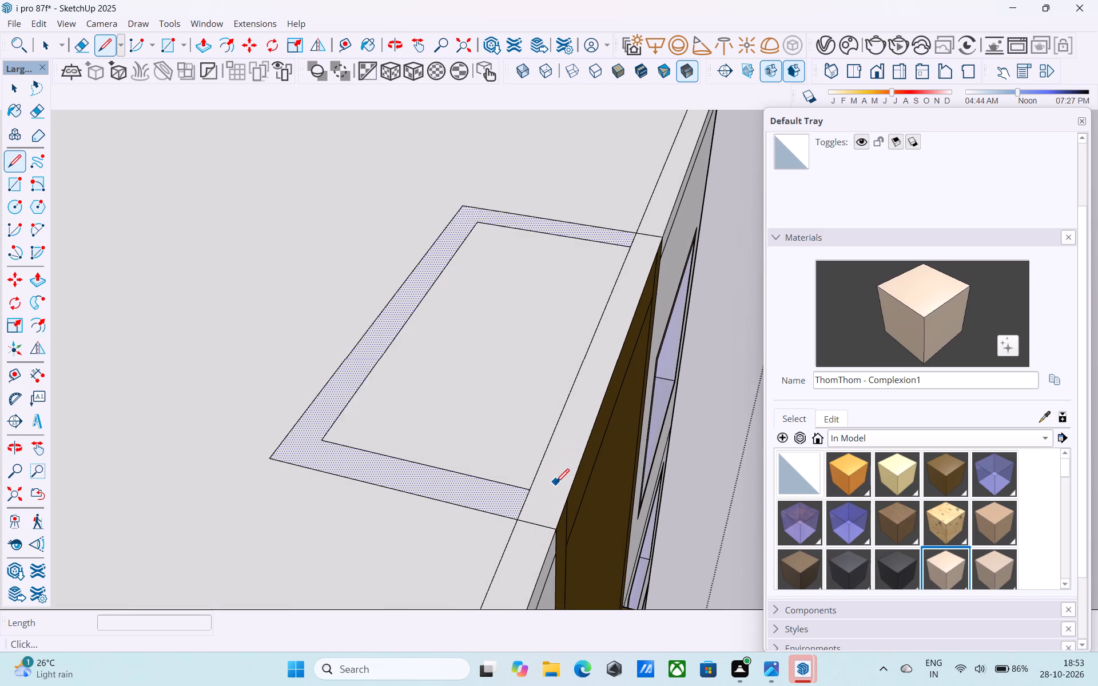
scroll(556, 484, "up", 4)
left_click(510, 499)
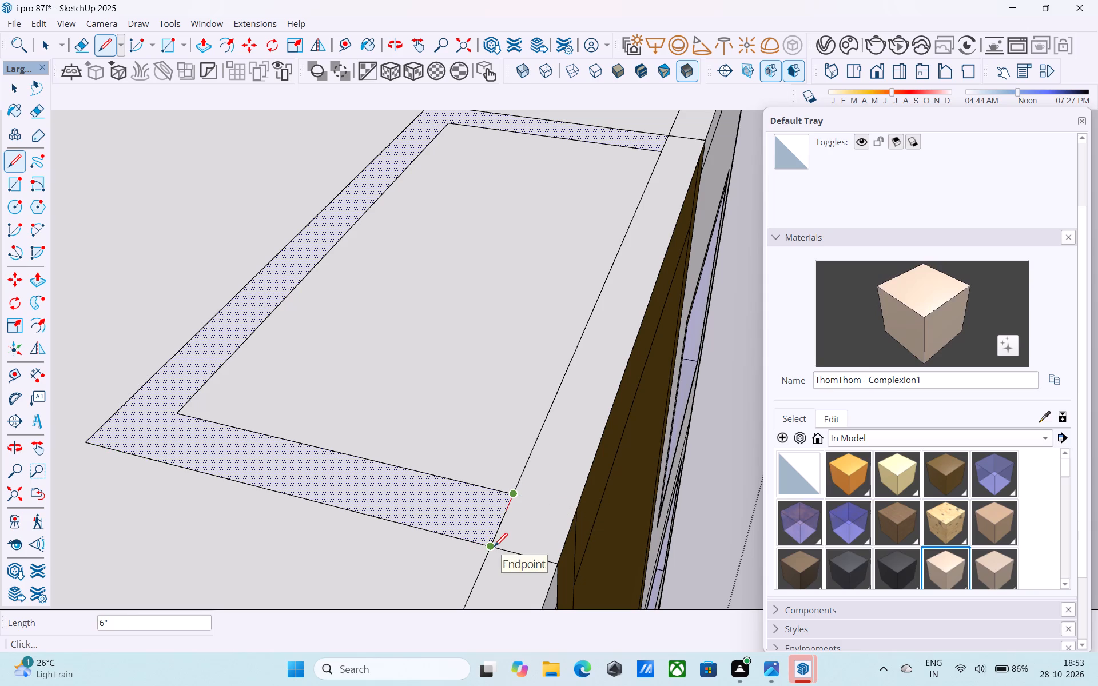
key("e")
left_click(508, 501)
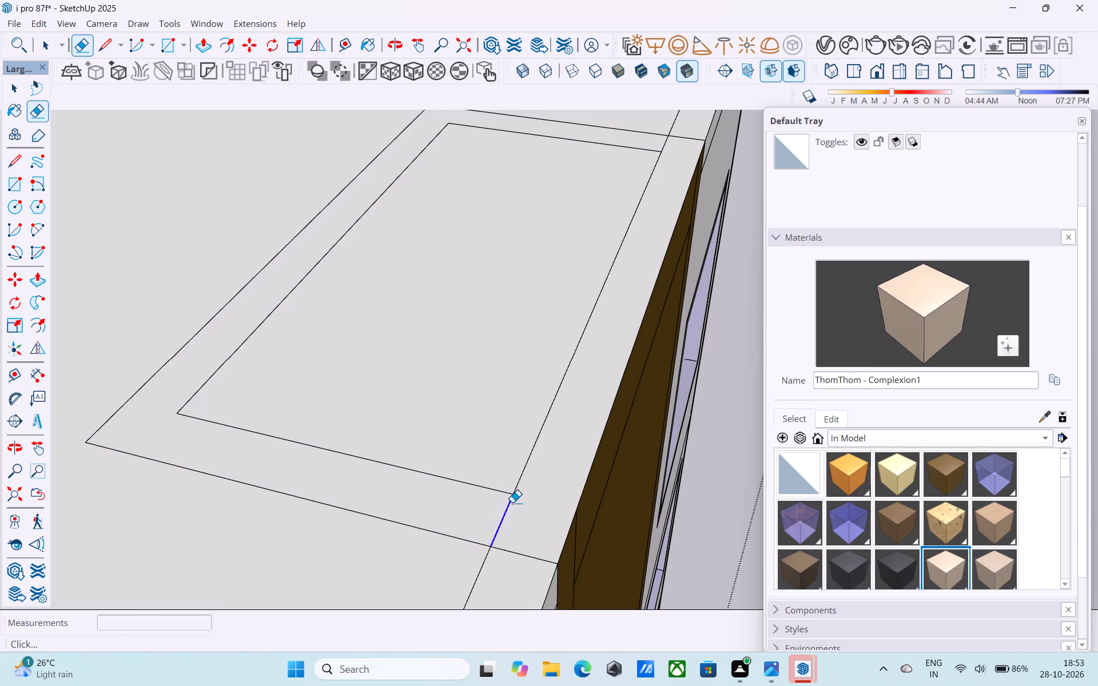
Extrude the 6" border above the brown panel upward to a height of 8'.
key("space")
left_click(509, 506)
scroll(509, 506, "down", 4)
key("p")
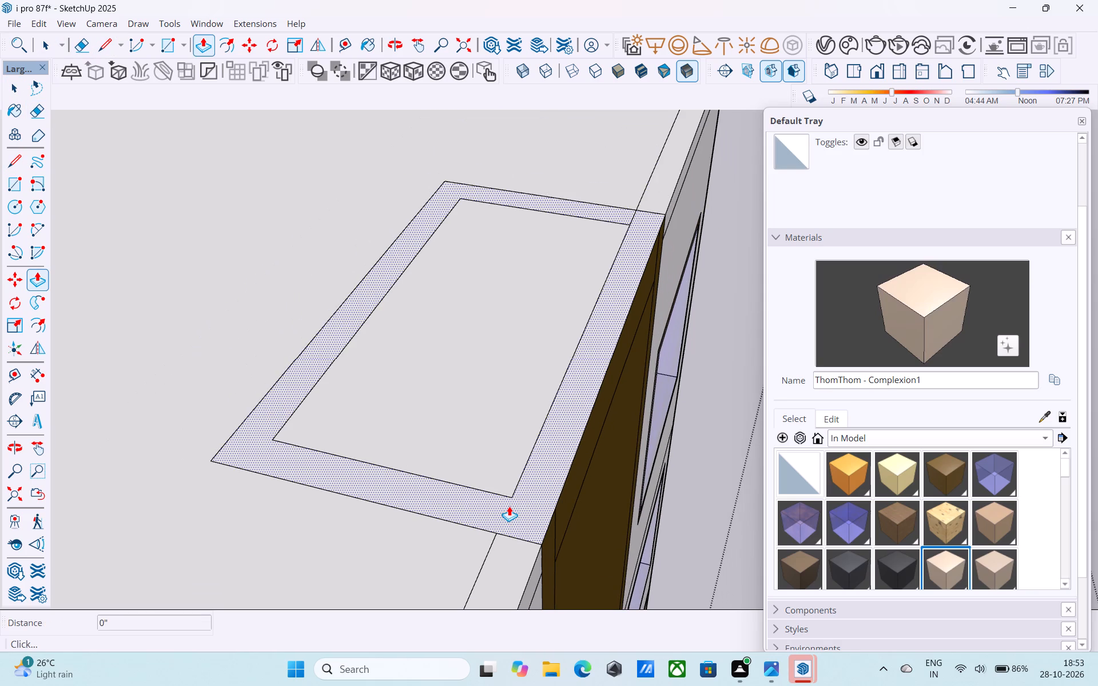
left_click(509, 506)
scroll(515, 477, "down", 4)
middle_click_drag(515, 477, 423, 289)
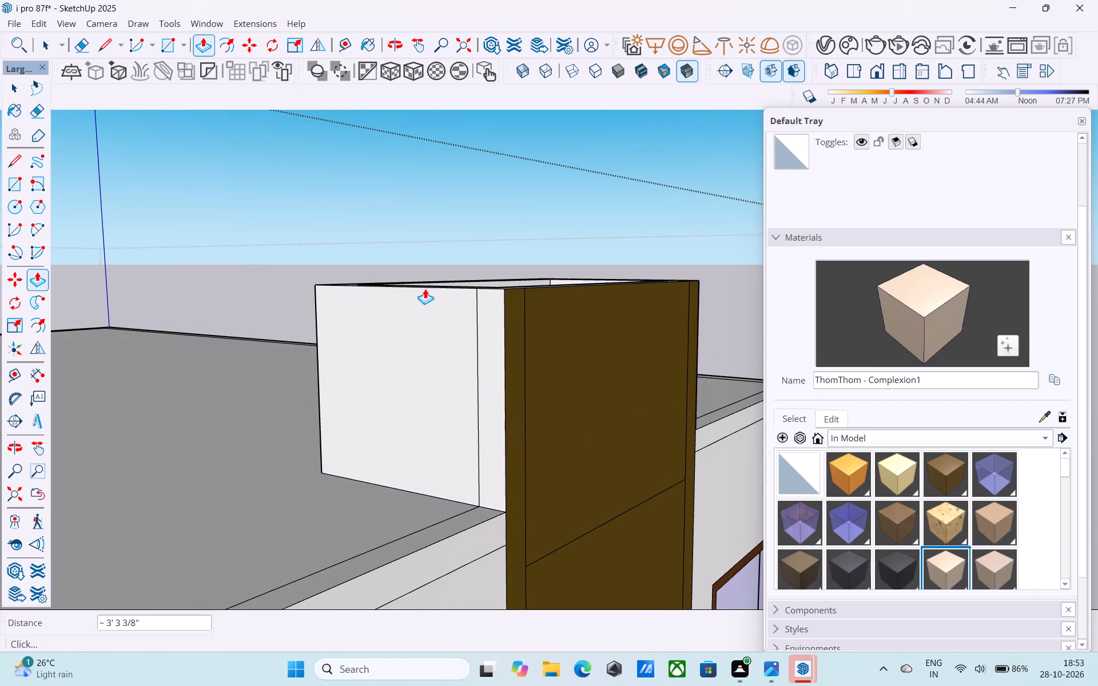
type("10'")
key("Return")
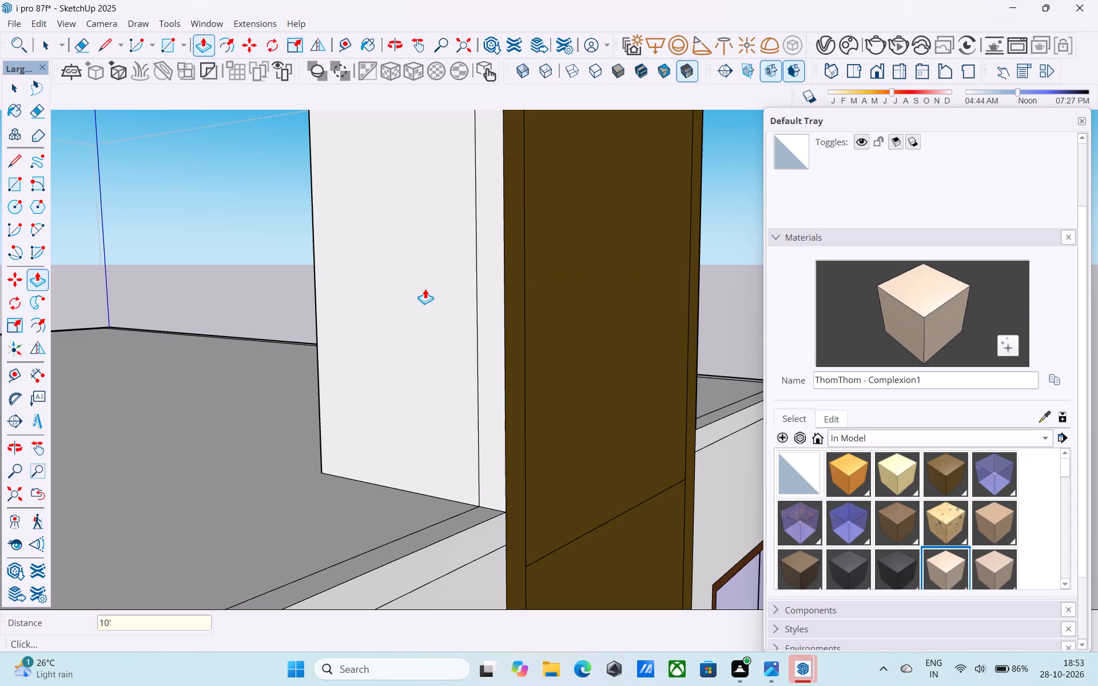
type("8'")
key("Return")
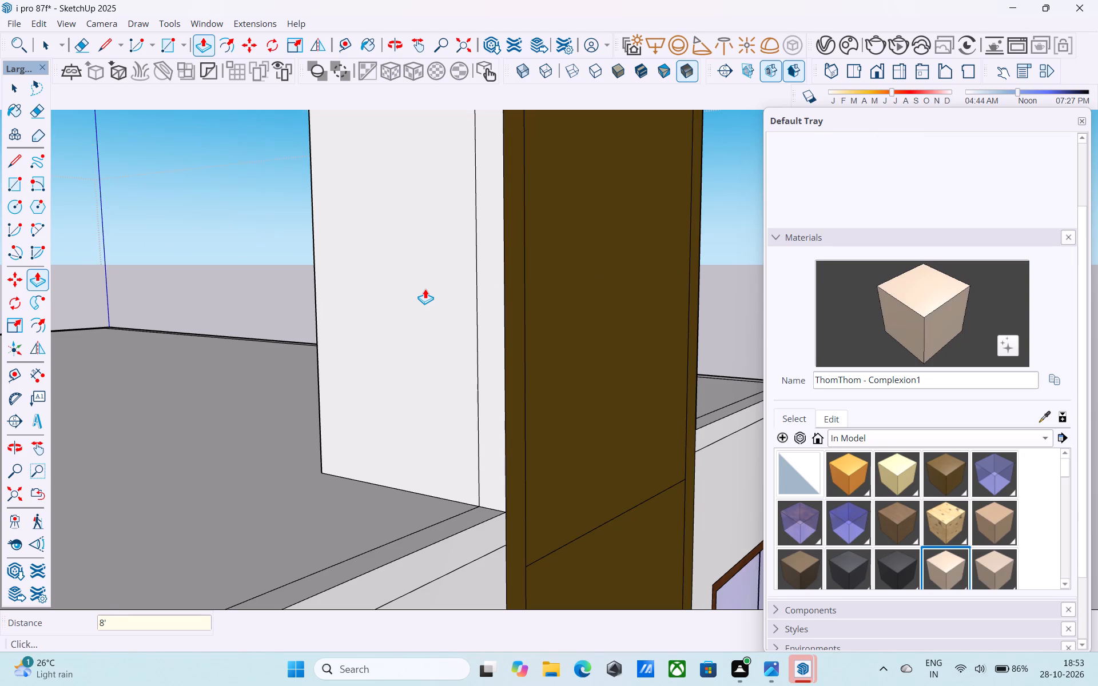
Examine the hollow rooftop shaft and the surrounding roof from the side and from above.
scroll(425, 288, "down", 12)
key("space")
middle_click_drag(480, 429, 462, 427)
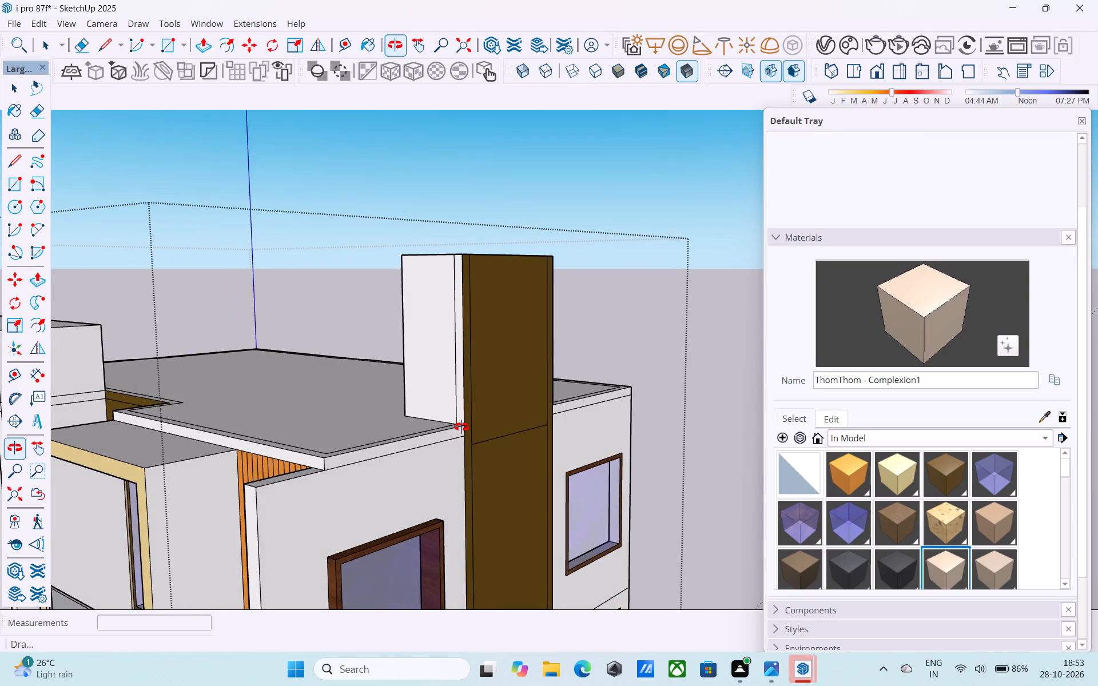
middle_click_drag(462, 427, 457, 423)
middle_click_drag(459, 413, 465, 440, "shift")
scroll(463, 440, "up", 3)
scroll(463, 440, "down", 4)
middle_click_drag(463, 440, 459, 457, "shift")
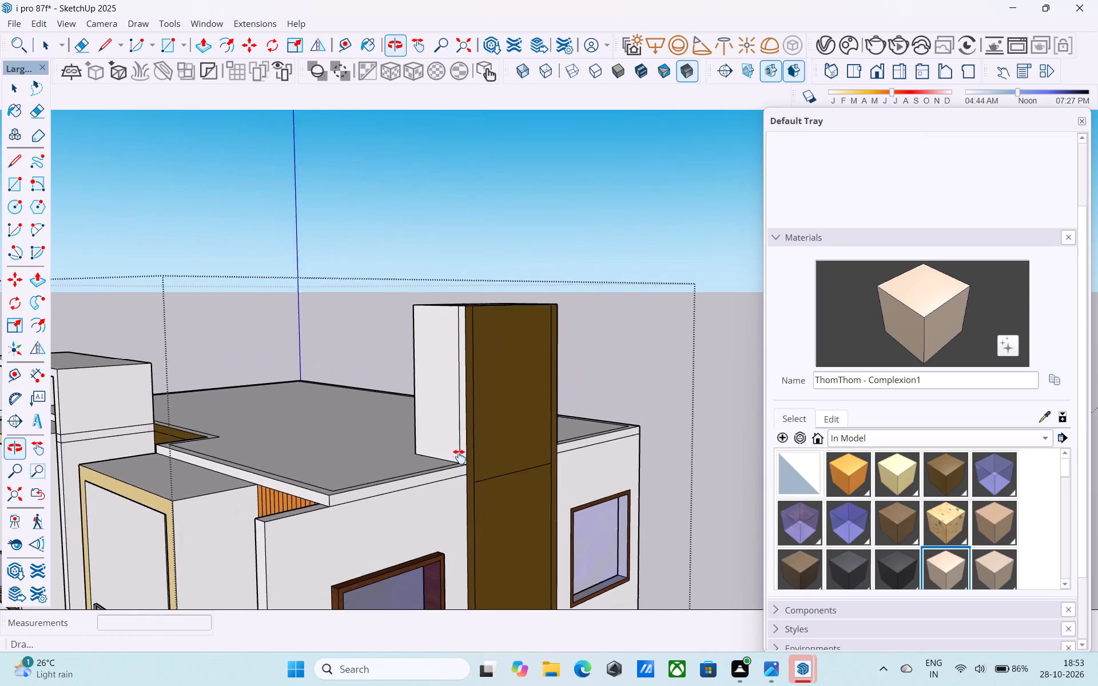
middle_click_drag(459, 457, 657, 481, "shift")
middle_click_drag(574, 485, 573, 541)
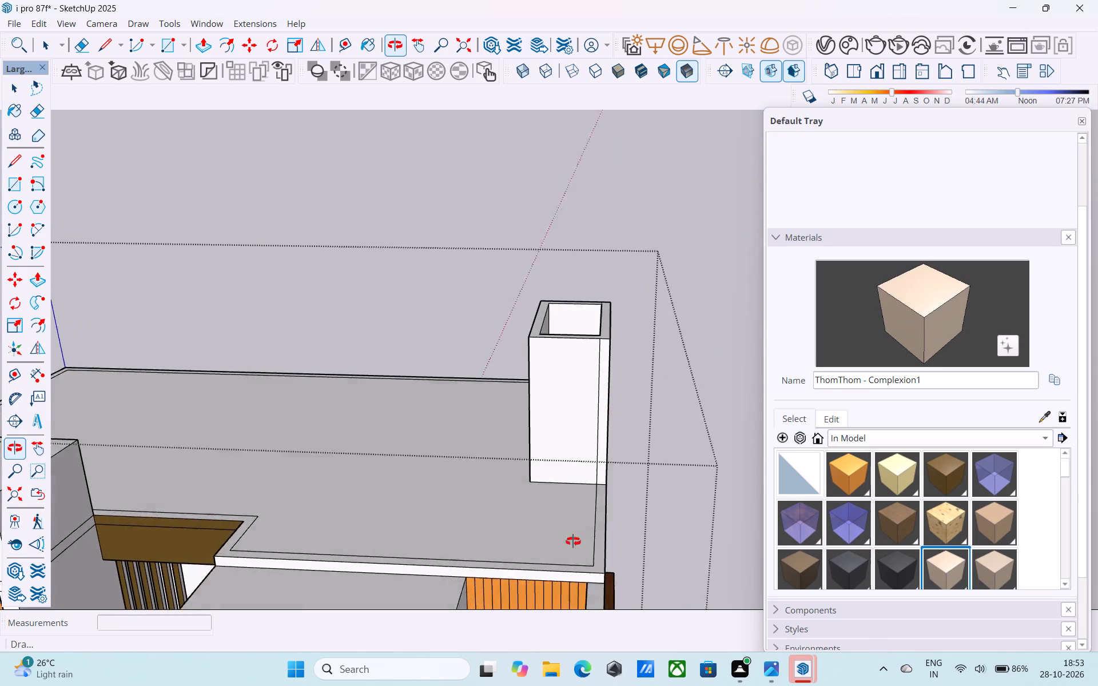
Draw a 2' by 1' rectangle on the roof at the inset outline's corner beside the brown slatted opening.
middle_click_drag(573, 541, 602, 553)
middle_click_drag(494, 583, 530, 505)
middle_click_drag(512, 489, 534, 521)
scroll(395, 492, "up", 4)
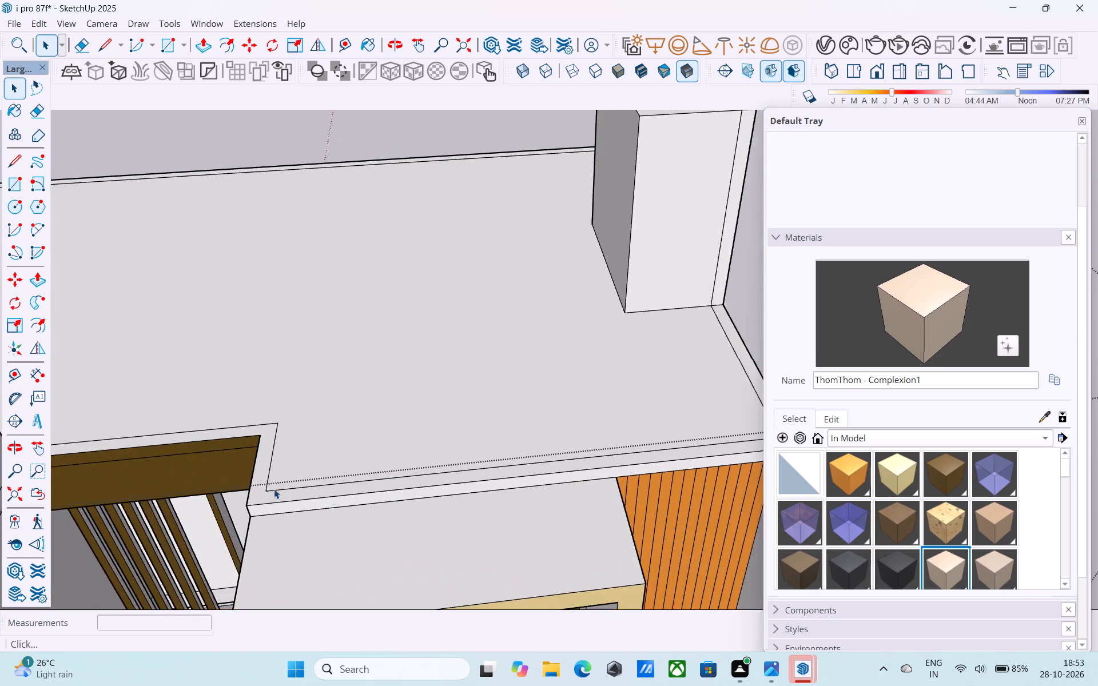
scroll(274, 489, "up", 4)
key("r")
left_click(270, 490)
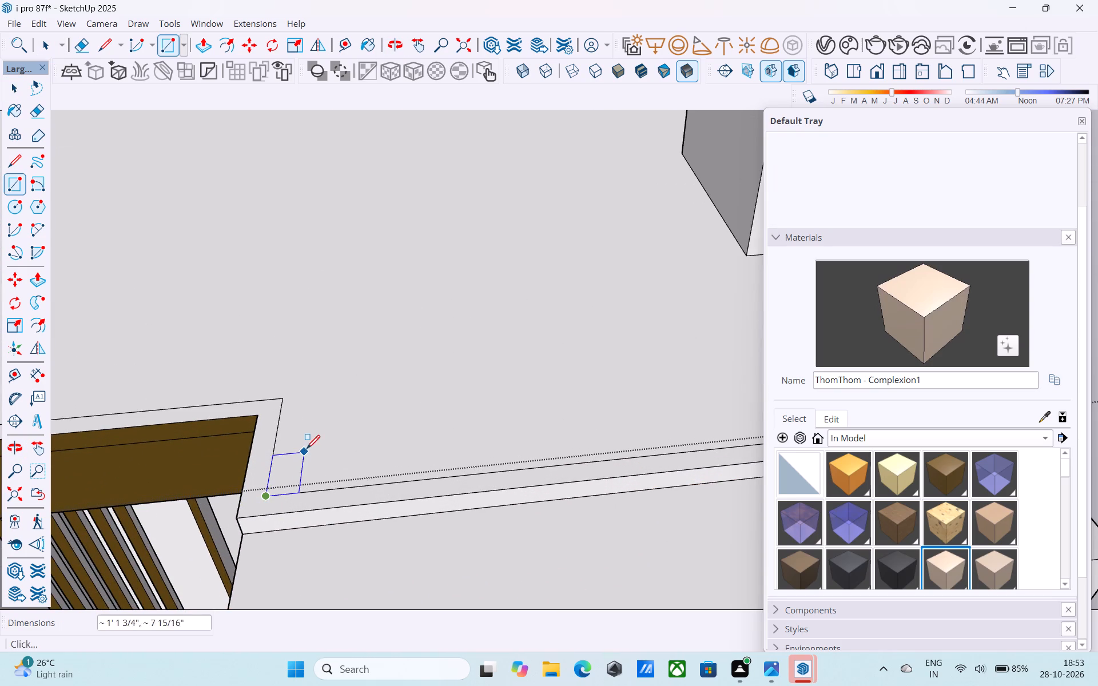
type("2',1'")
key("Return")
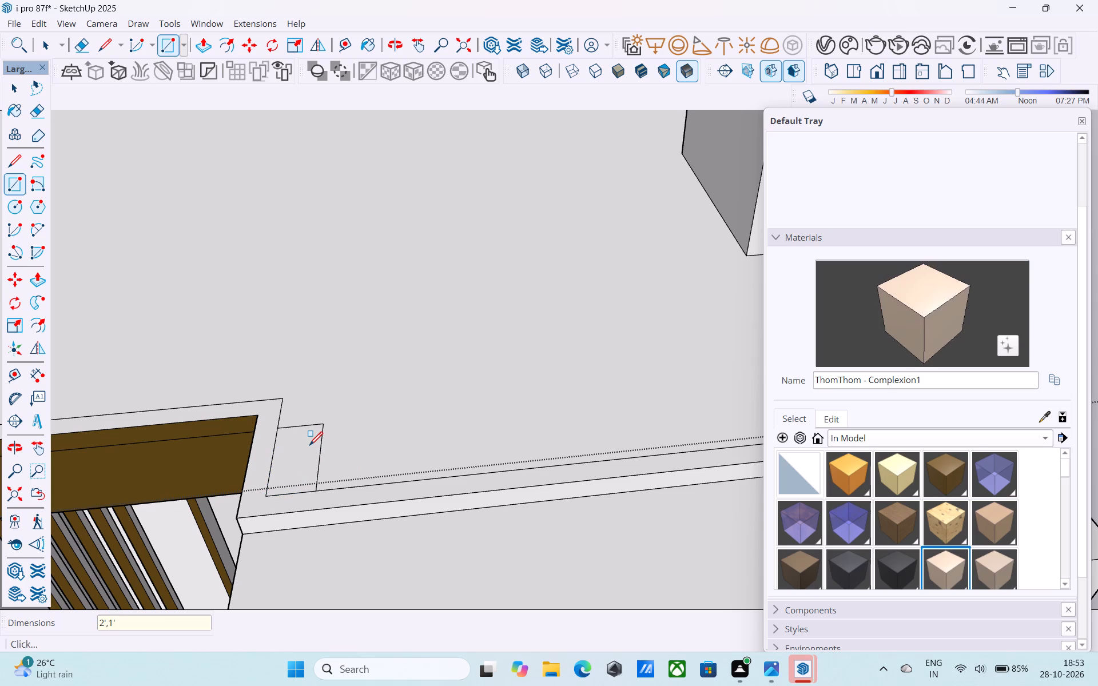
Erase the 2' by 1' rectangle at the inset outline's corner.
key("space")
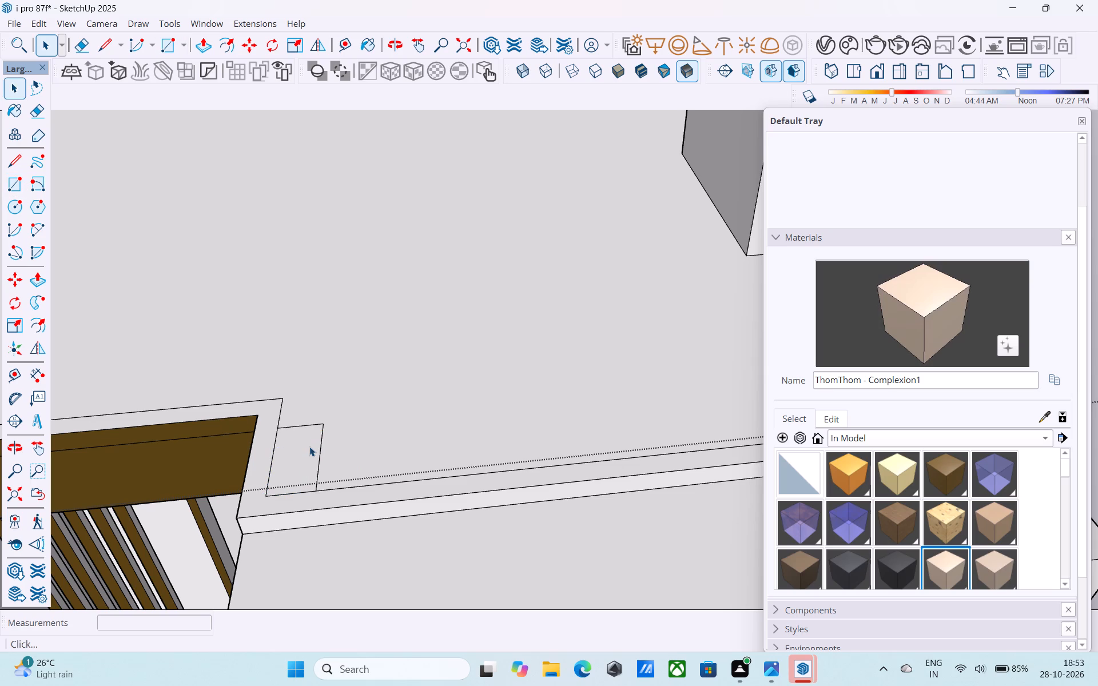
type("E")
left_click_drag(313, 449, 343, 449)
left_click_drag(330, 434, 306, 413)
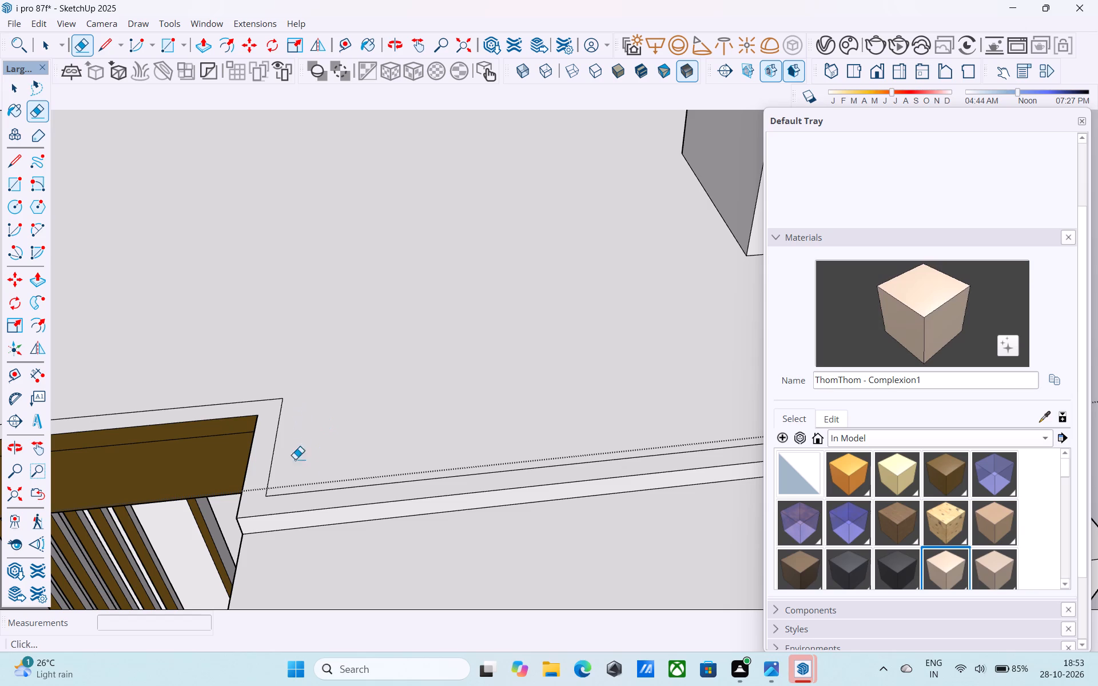
Draw a 6" by 6" square inside the roof's inset outline at the corner beside the brown slatted opening.
key("space")
middle_click_drag(280, 473, 260, 475)
scroll(265, 488, "up", 4)
key("r")
middle_click_drag(265, 488, 254, 490, "shift")
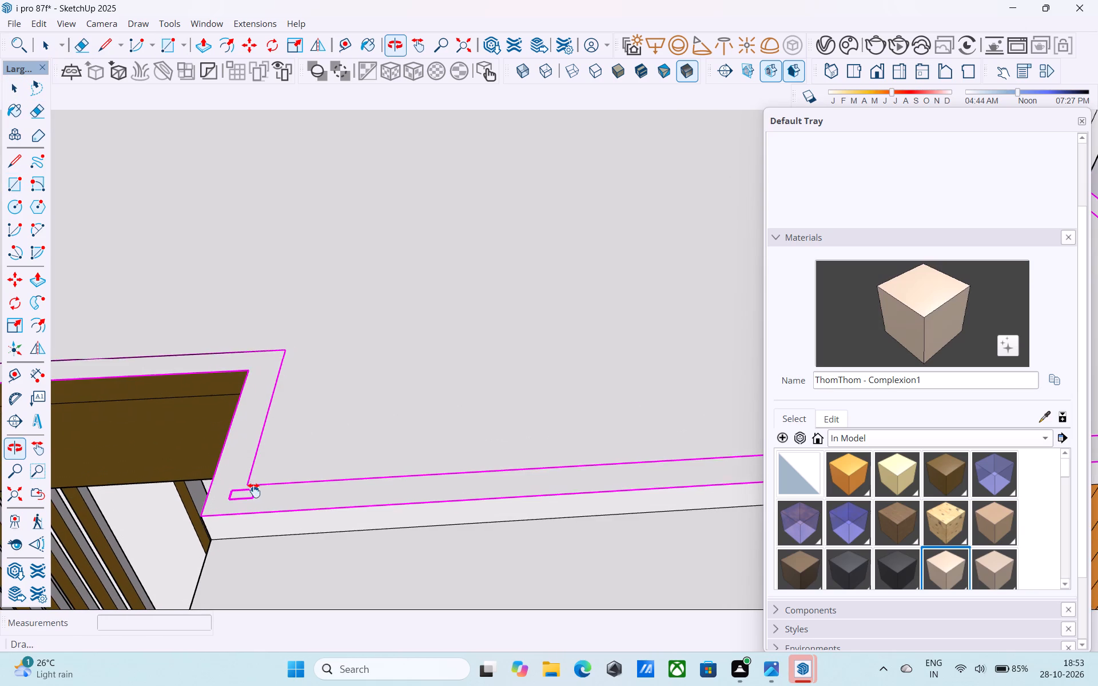
middle_click_drag(254, 490, 254, 491, "shift")
scroll(256, 489, "up", 2)
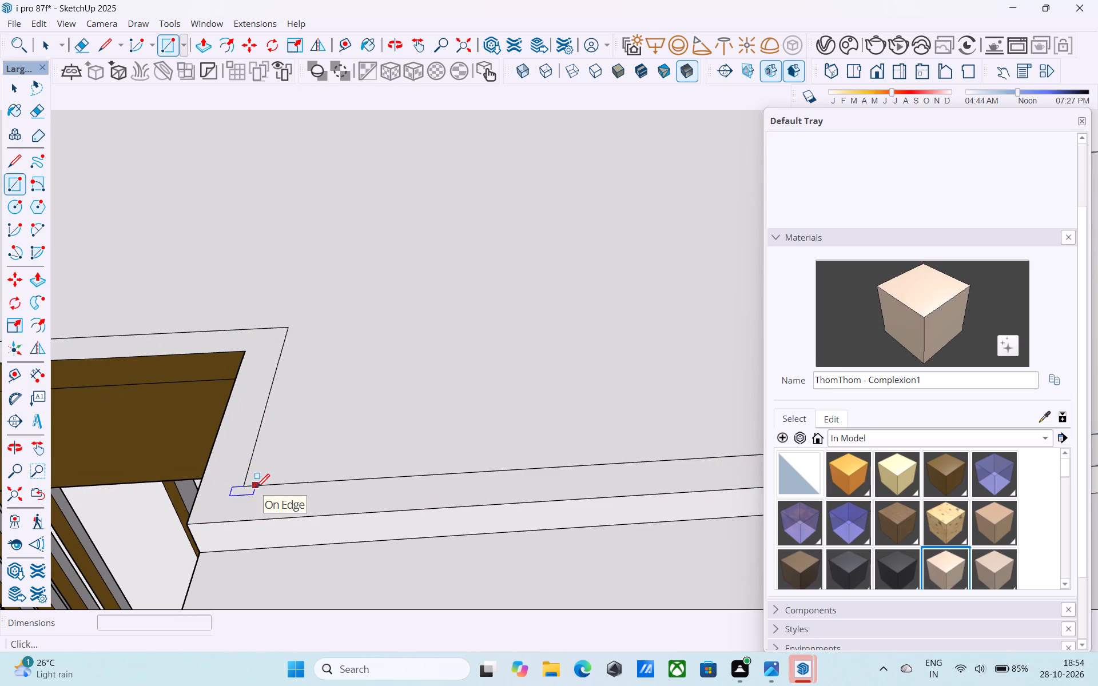
left_click(247, 486)
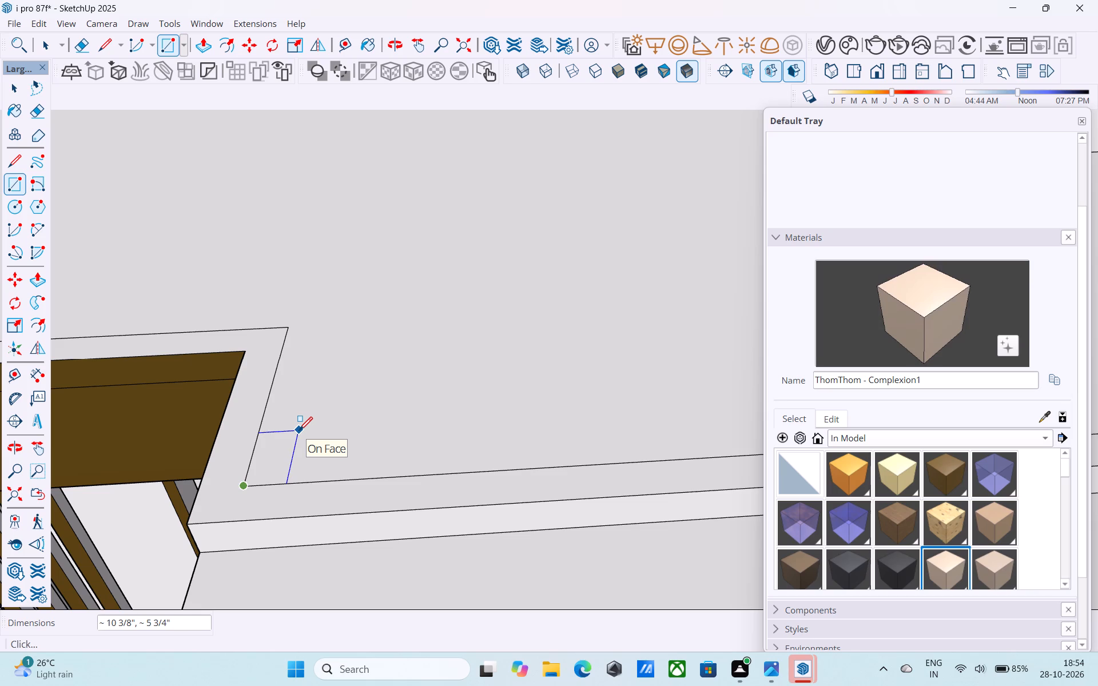
type("6\",6\"")
key("Return")
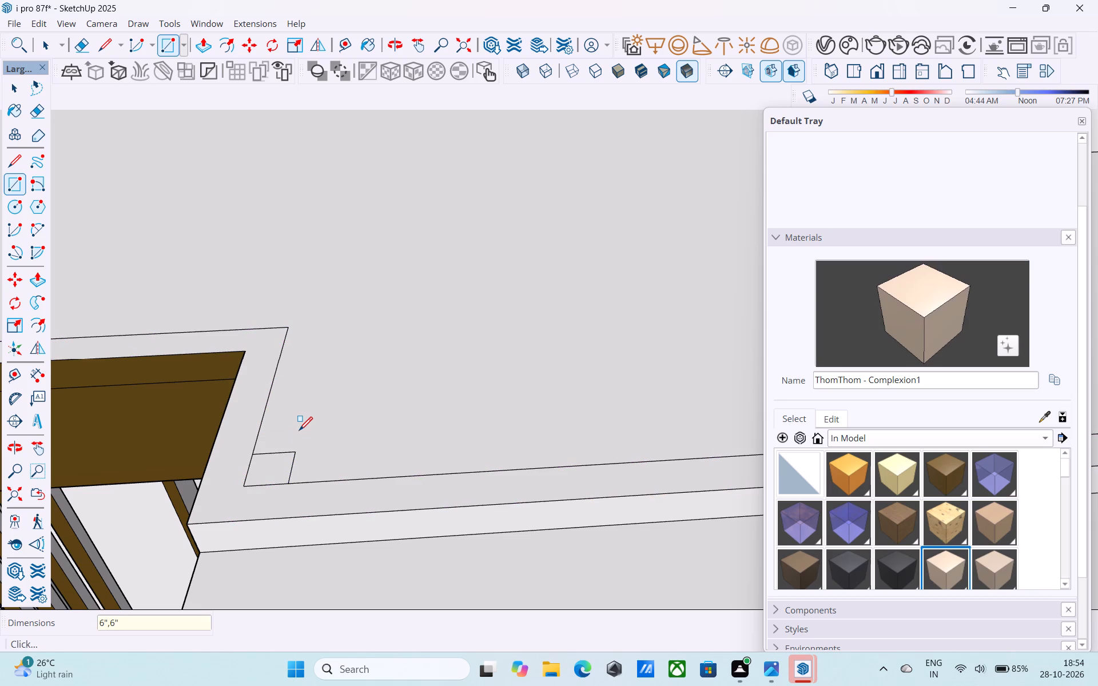
key("space")
Draw a 6" by 6" square inside the roof's inset outline at the outer corner above the orange slatted panel.
scroll(287, 435, "down", 7)
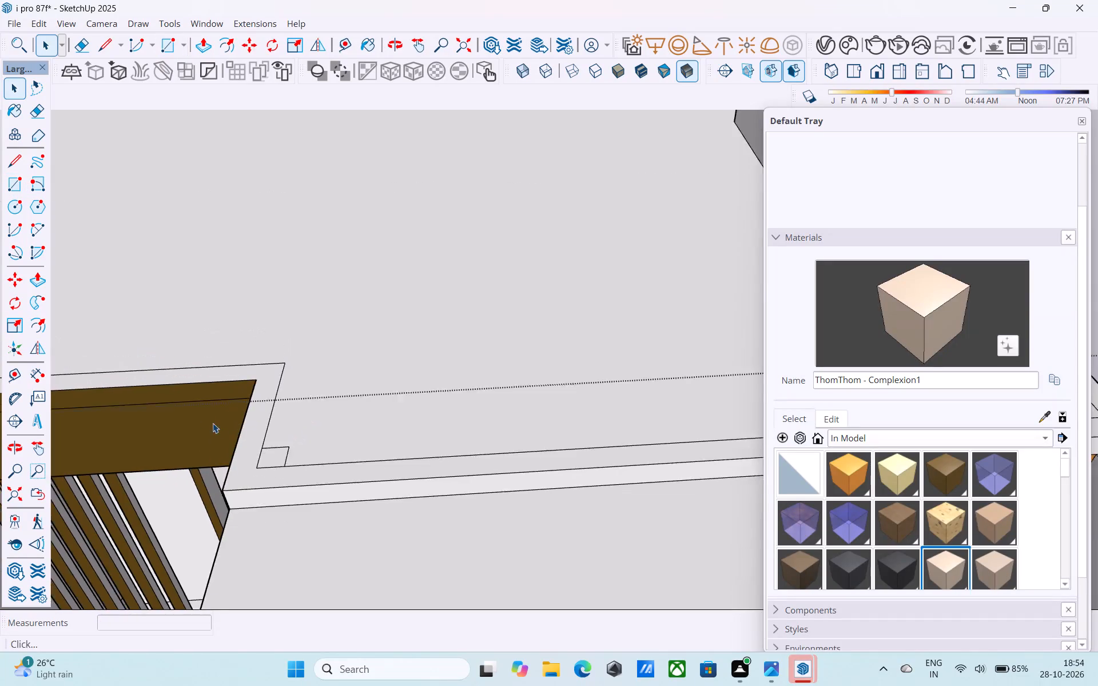
scroll(213, 423, "down", 5)
middle_click_drag(348, 428, 262, 438)
scroll(262, 438, "up", 1, "shift")
middle_click_drag(262, 438, 274, 460)
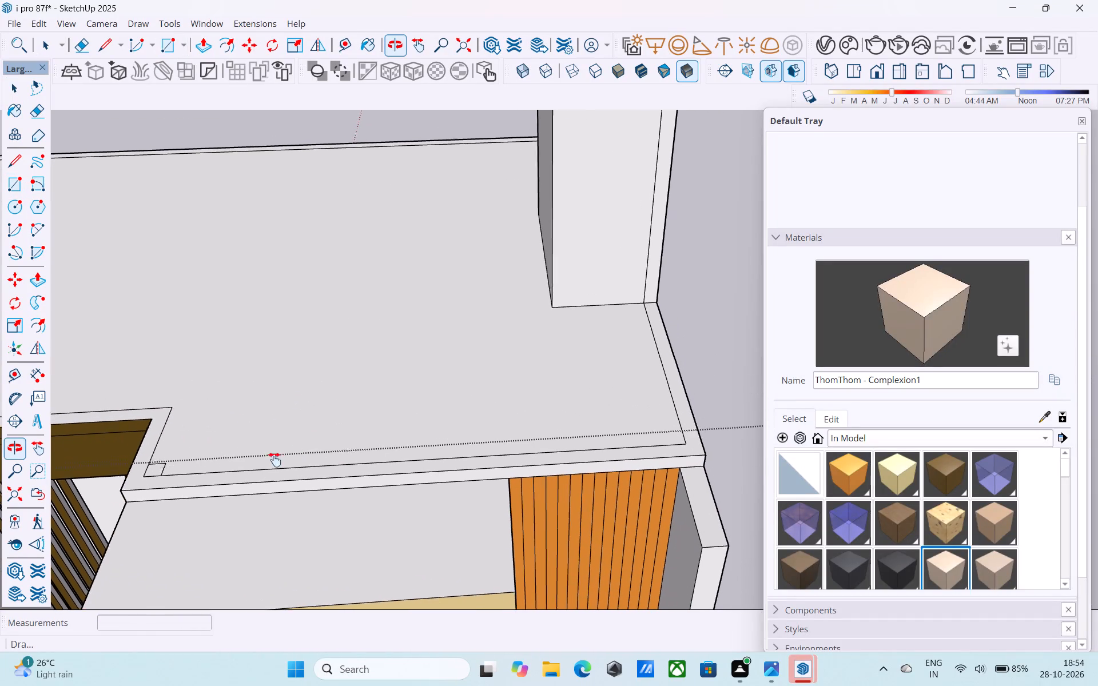
middle_click_drag(274, 460, 280, 470)
key("r")
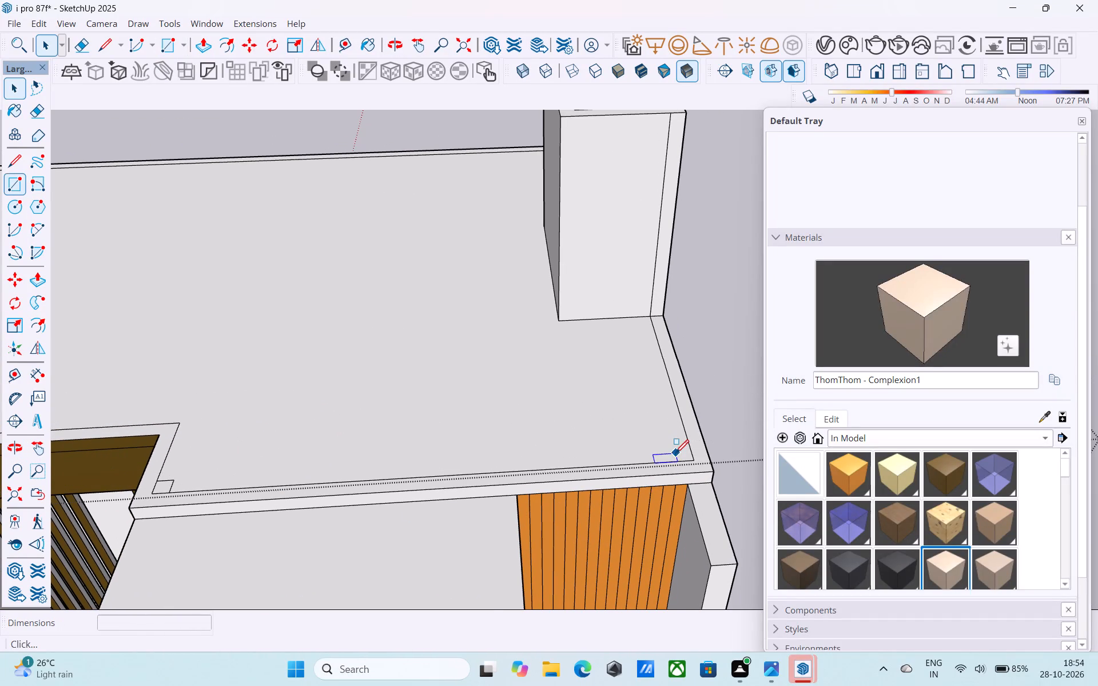
scroll(675, 454, "up", 5)
left_click(706, 461)
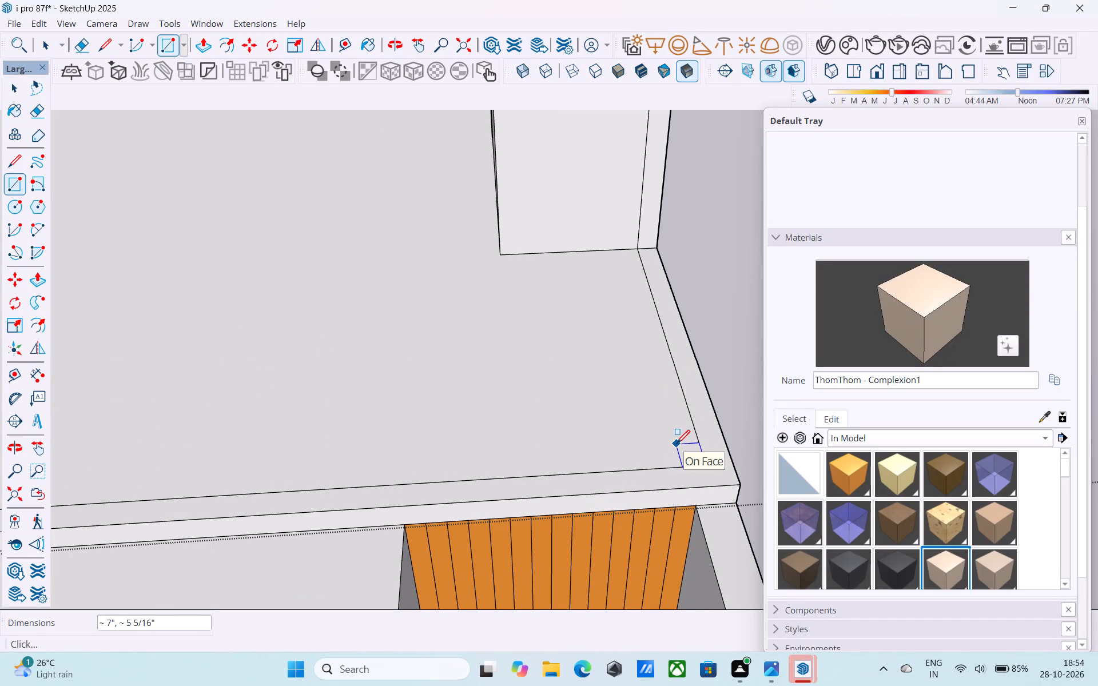
type("6\".")
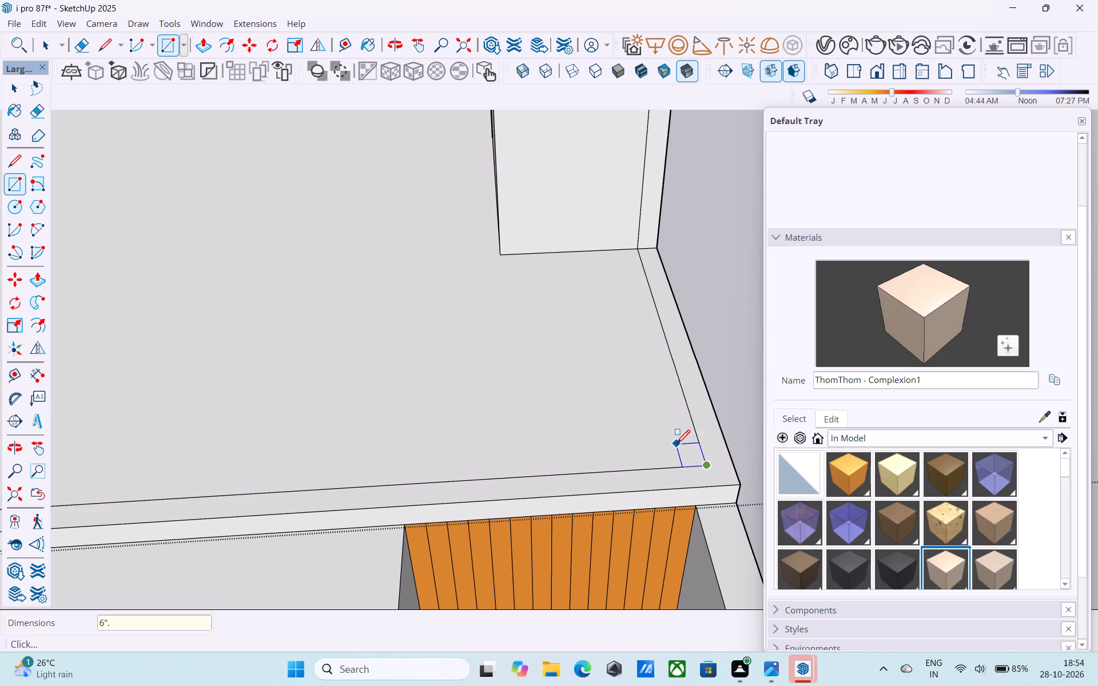
key("BackSpace")
type(",6")
key("shift+quotedbl")
key("Return")
key("space")
Push/Pull the 6" square beside the brown slatted opening up 8' to form a post.
scroll(691, 460, "down", 10)
scroll(315, 506, "up", 5)
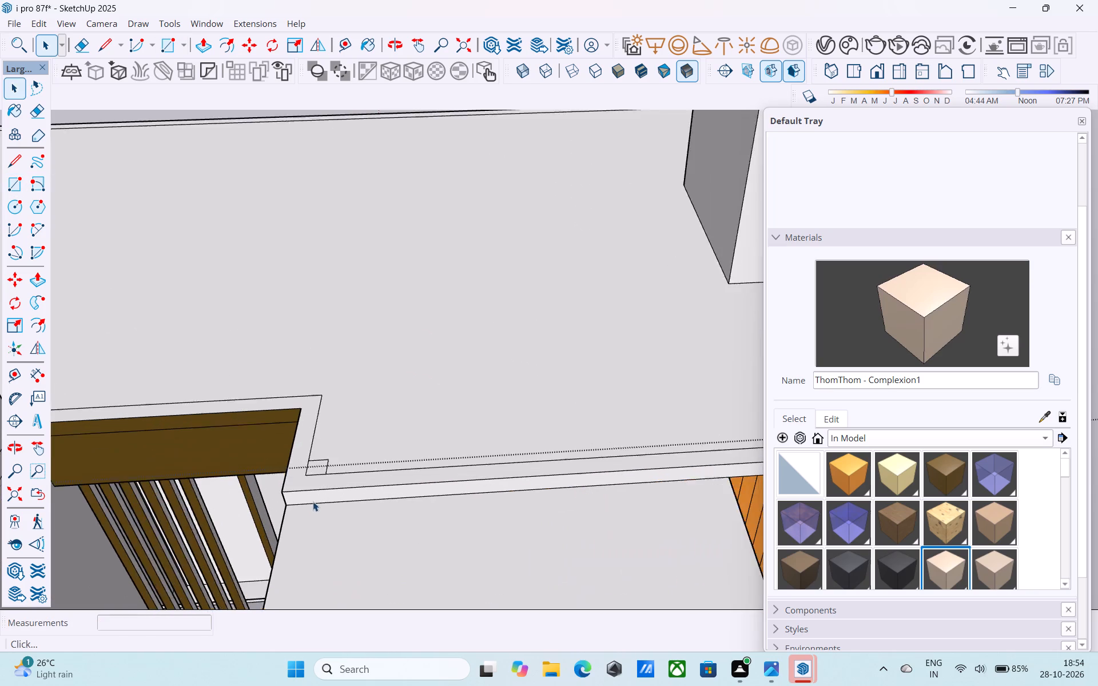
scroll(313, 501, "up", 3)
left_click(320, 463)
scroll(320, 462, "up", 4)
scroll(320, 462, "down", 3)
middle_click_drag(320, 462, 320, 448, "shift")
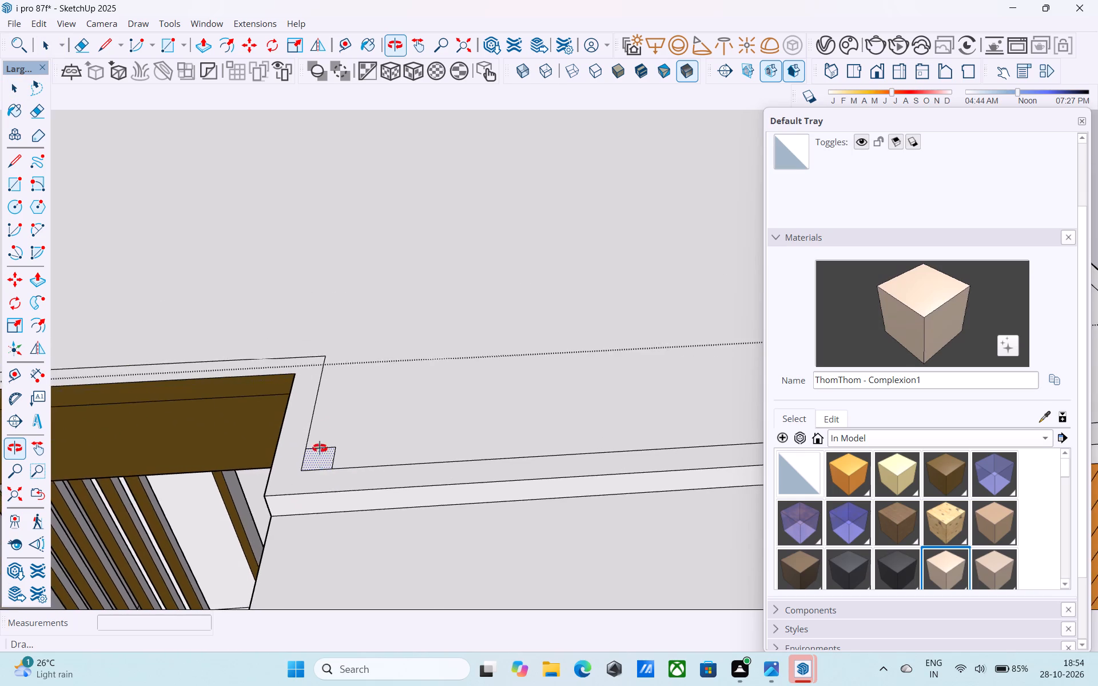
middle_click_drag(320, 448, 320, 347, "shift")
scroll(323, 439, "up", 5)
key("p")
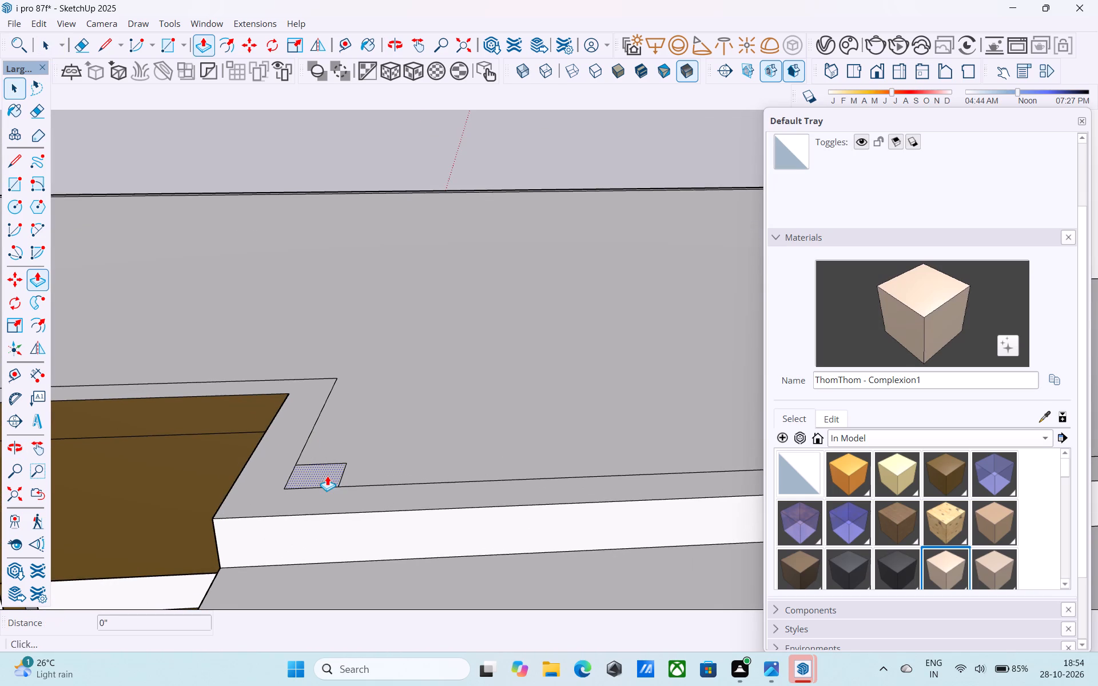
left_click(327, 476)
scroll(341, 390, "down", 9)
middle_click_drag(340, 391, 222, 527, "shift")
scroll(235, 509, "down", 5)
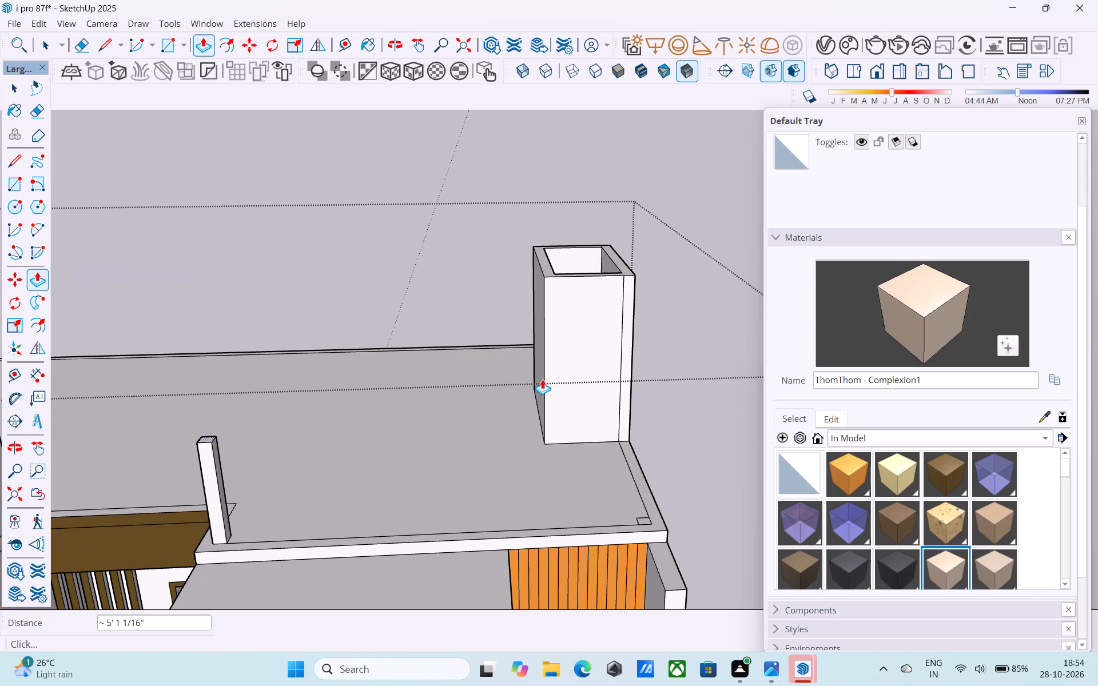
left_click(567, 273)
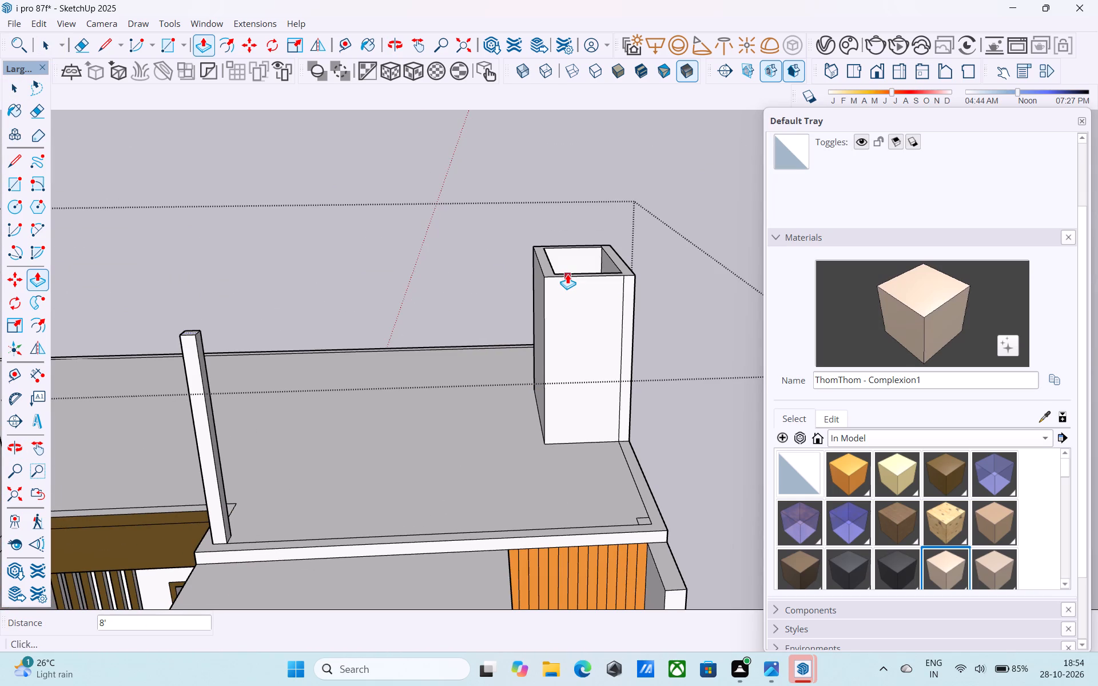
scroll(567, 274, "down", 3)
middle_click_drag(567, 274, 534, 298)
scroll(588, 470, "up", 7)
key("space")
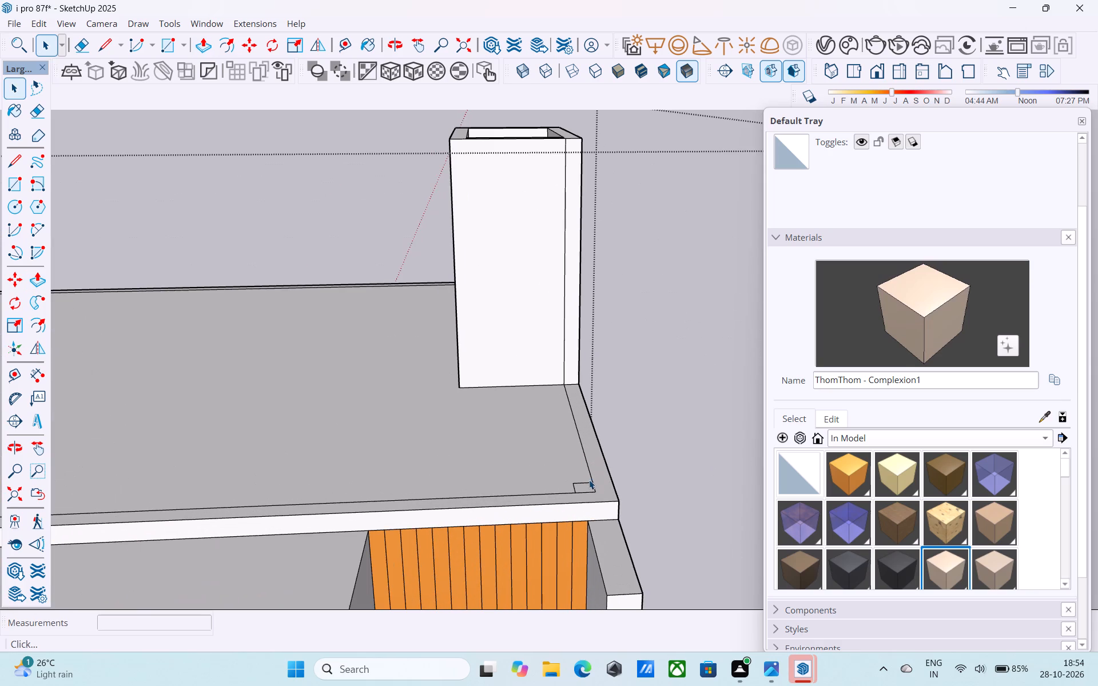
Push/Pull the 6" square above the orange slatted panel up by the same 8' to form a second post.
left_click(589, 488)
scroll(589, 488, "up", 5)
key("p")
double_click(589, 488)
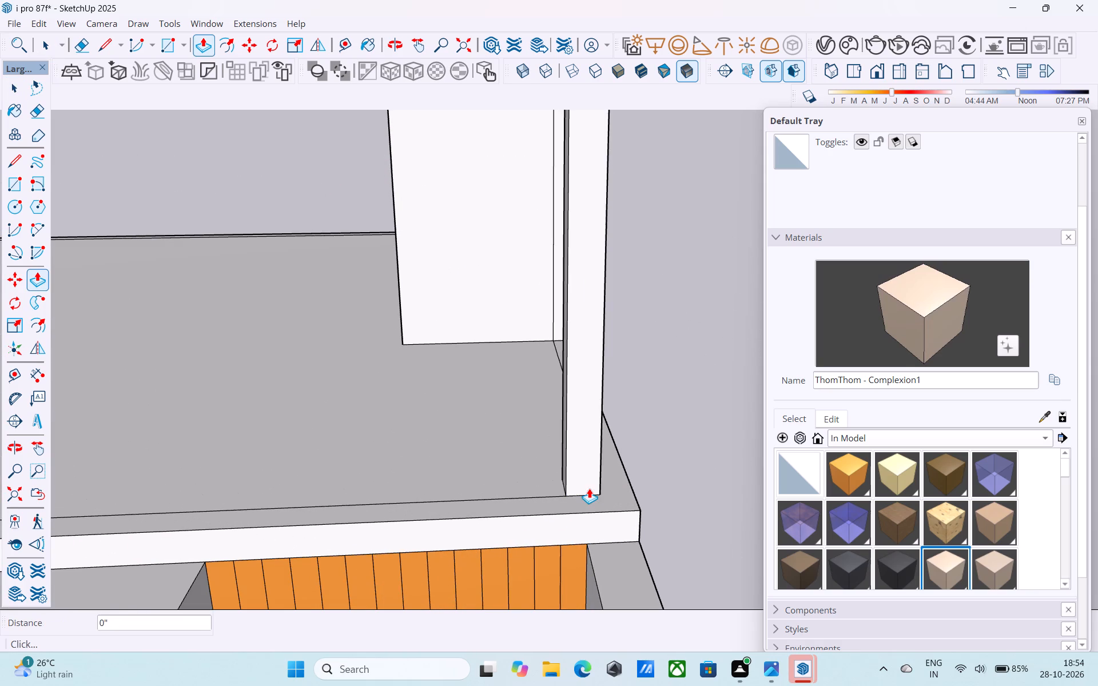
scroll(589, 488, "down", 11)
key("space")
Examine the two roof-edge posts and the rooftop shaft from several sides of the building.
scroll(591, 488, "down", 4)
middle_click(591, 488)
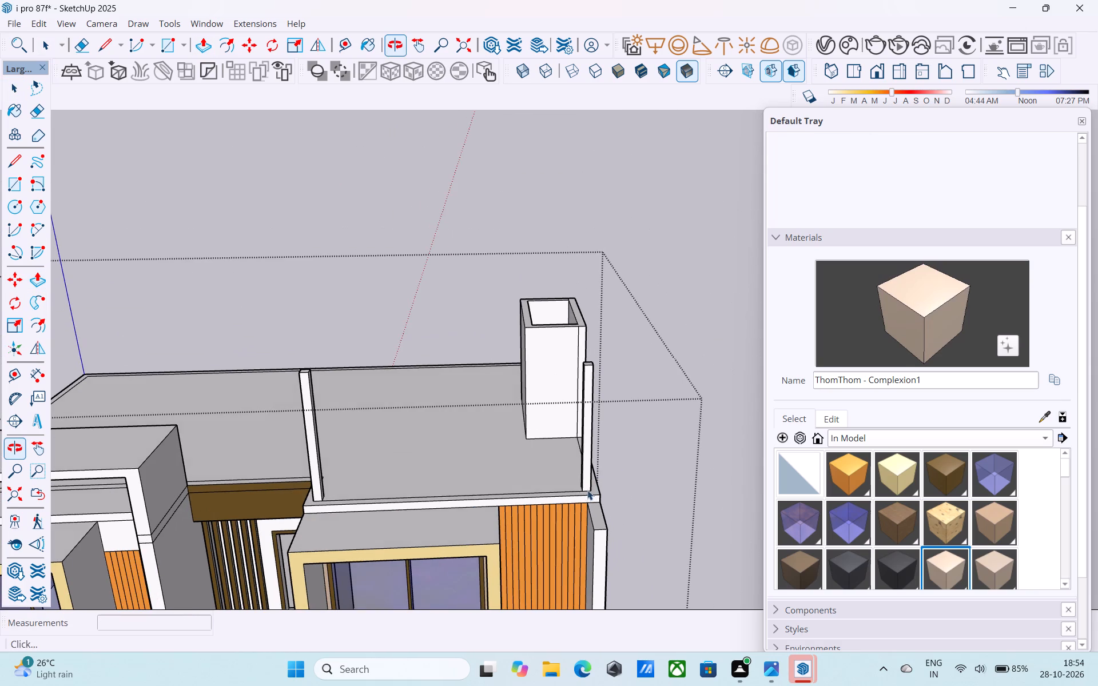
scroll(588, 488, "down", 5)
middle_click_drag(588, 485, 655, 490)
middle_click_drag(647, 472, 607, 446)
scroll(520, 465, "down", 4)
middle_click_drag(518, 469, 576, 494)
scroll(559, 452, "down", 3)
middle_click_drag(566, 461, 726, 523)
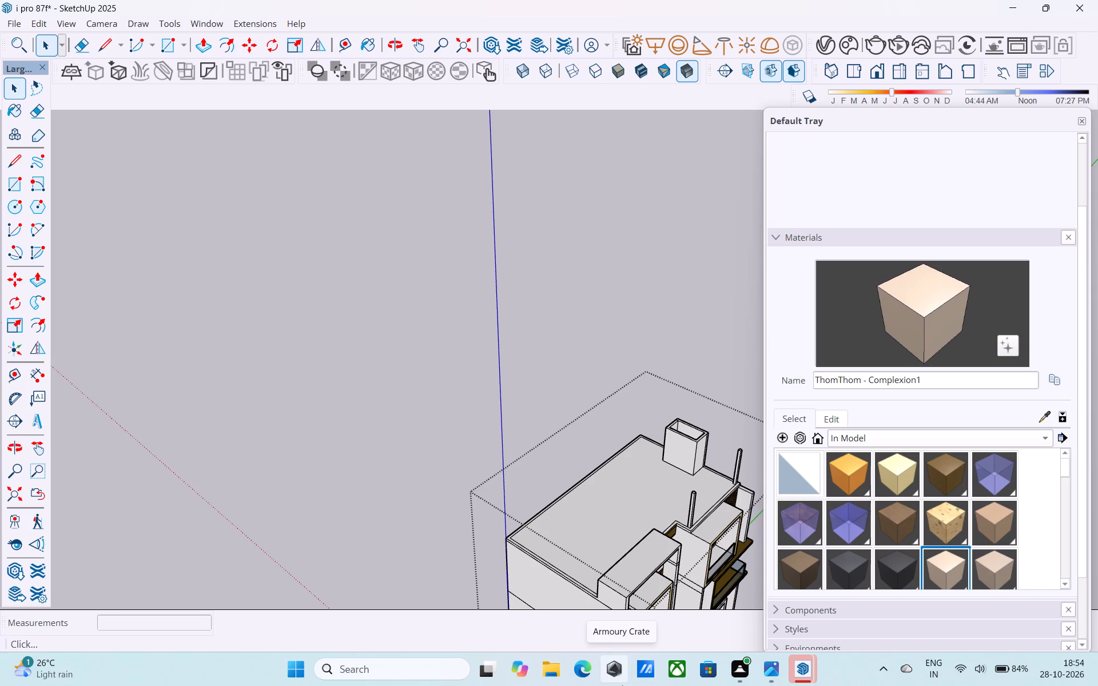
middle_click_drag(620, 685, 528, 645)
scroll(540, 472, "down", 4)
middle_click_drag(540, 484, 504, 459)
scroll(604, 505, "up", 5)
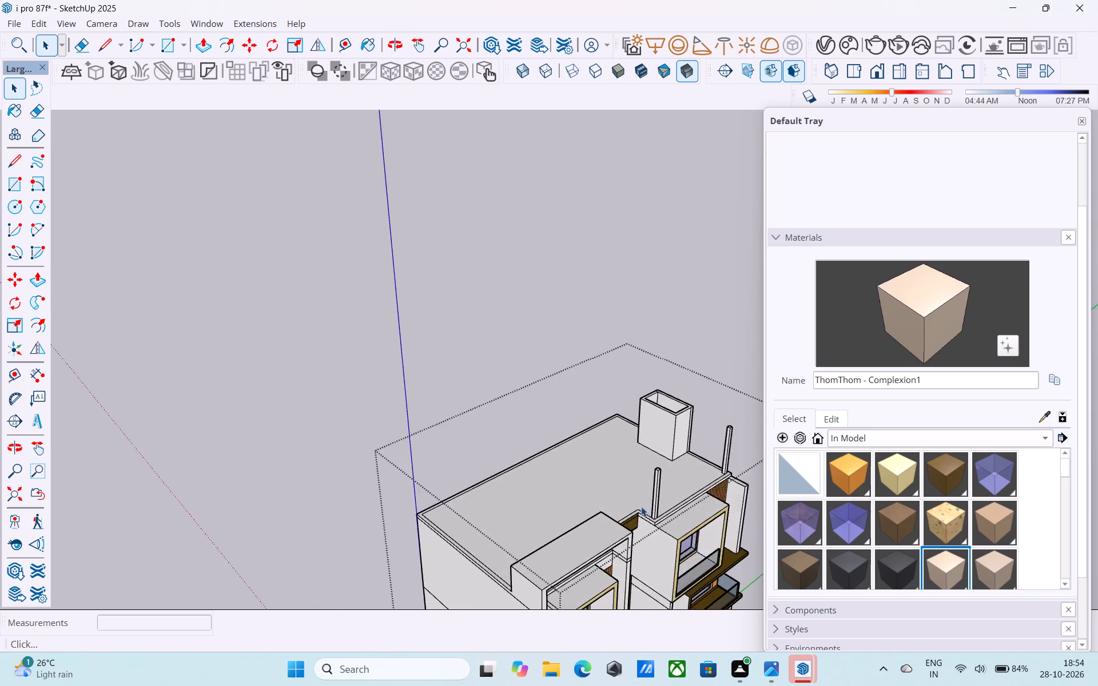
scroll(643, 506, "down", 3)
middle_click_drag(642, 504, 709, 474)
middle_click_drag(698, 483, 659, 484, "shift")
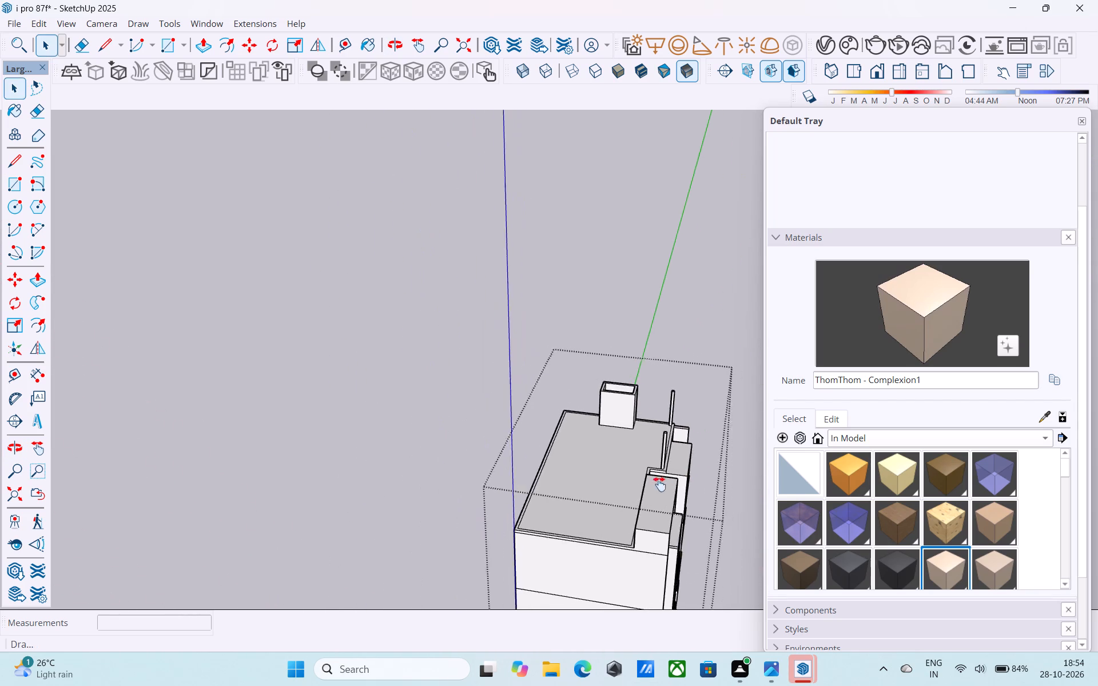
middle_click_drag(659, 484, 754, 485, "shift")
middle_click_drag(619, 475, 600, 461)
scroll(567, 462, "up", 4)
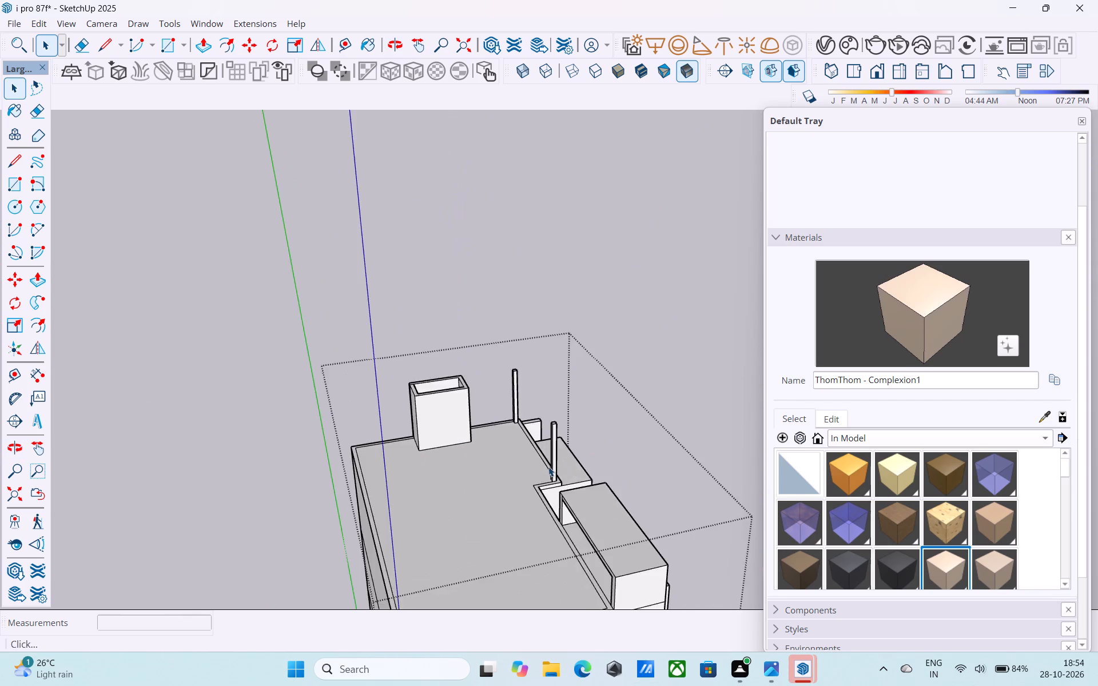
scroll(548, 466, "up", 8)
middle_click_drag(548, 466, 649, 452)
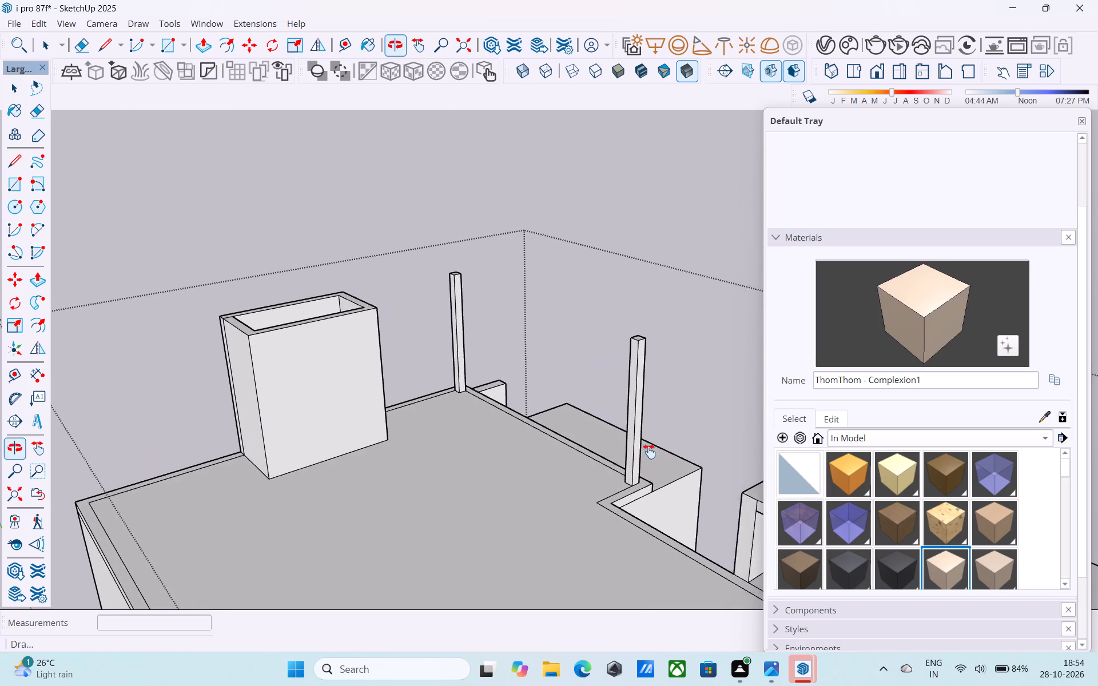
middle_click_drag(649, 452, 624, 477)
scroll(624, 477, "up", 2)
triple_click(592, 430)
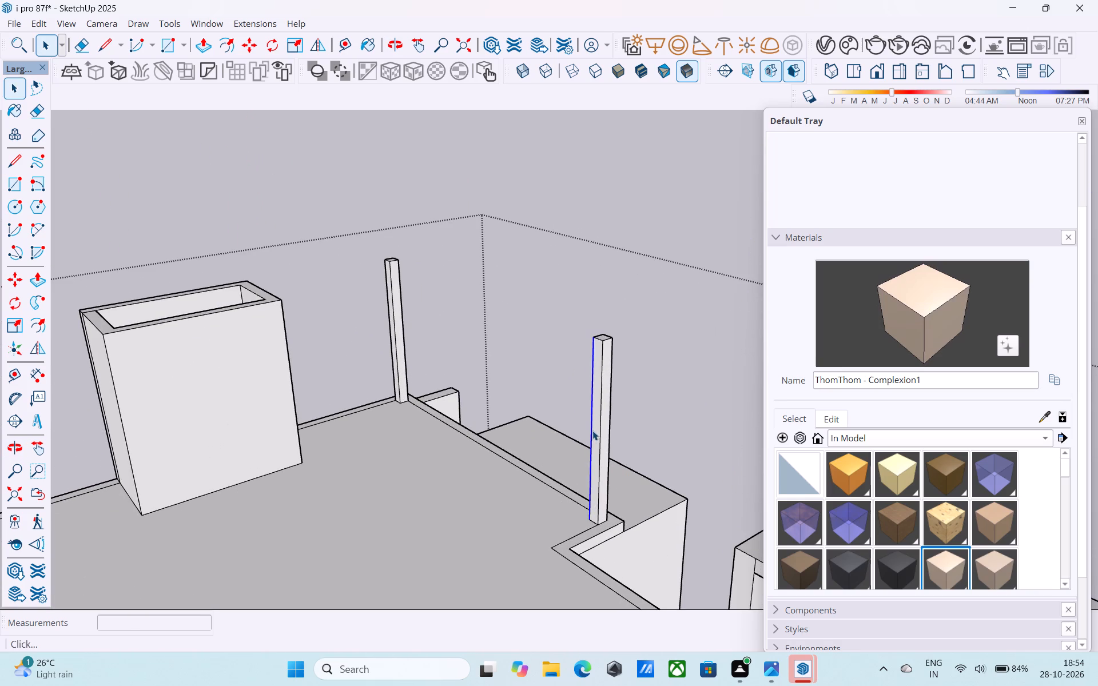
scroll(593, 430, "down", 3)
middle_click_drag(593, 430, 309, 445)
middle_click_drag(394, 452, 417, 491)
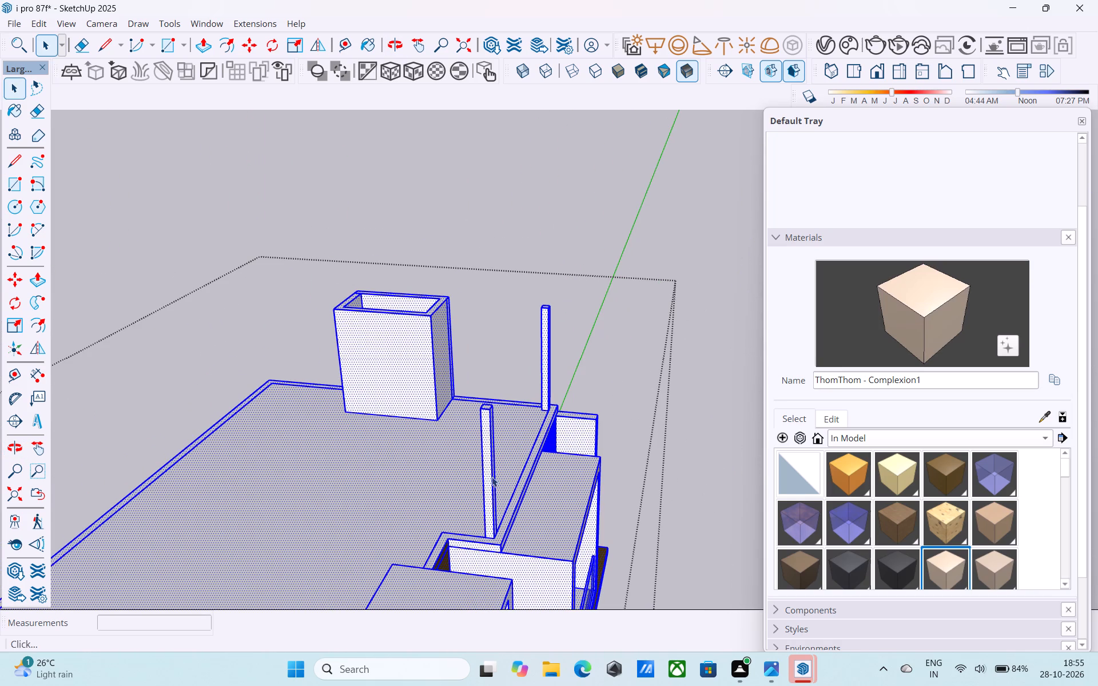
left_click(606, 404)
Select all faces of the post beside the brown slatted opening and copy it 8' inward across the roof along the red axis.
middle_click_drag(575, 448, 551, 434)
scroll(464, 447, "up", 7)
middle_click_drag(460, 443, 452, 469)
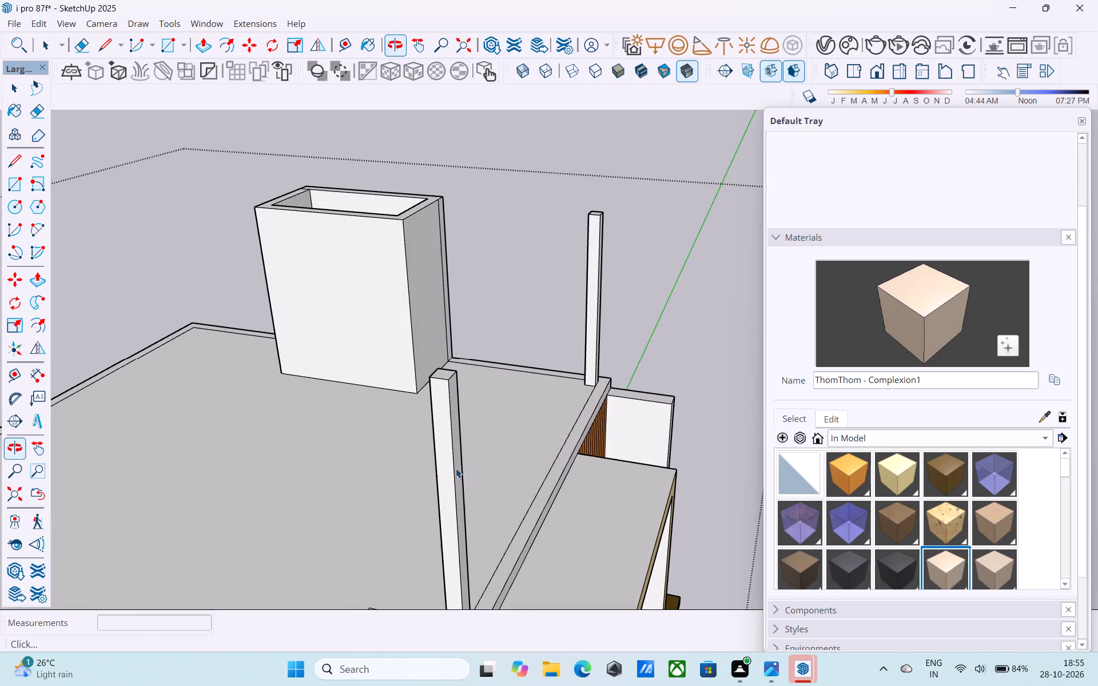
middle_click_drag(455, 406, 449, 432)
scroll(449, 432, "up", 3)
left_click(428, 424)
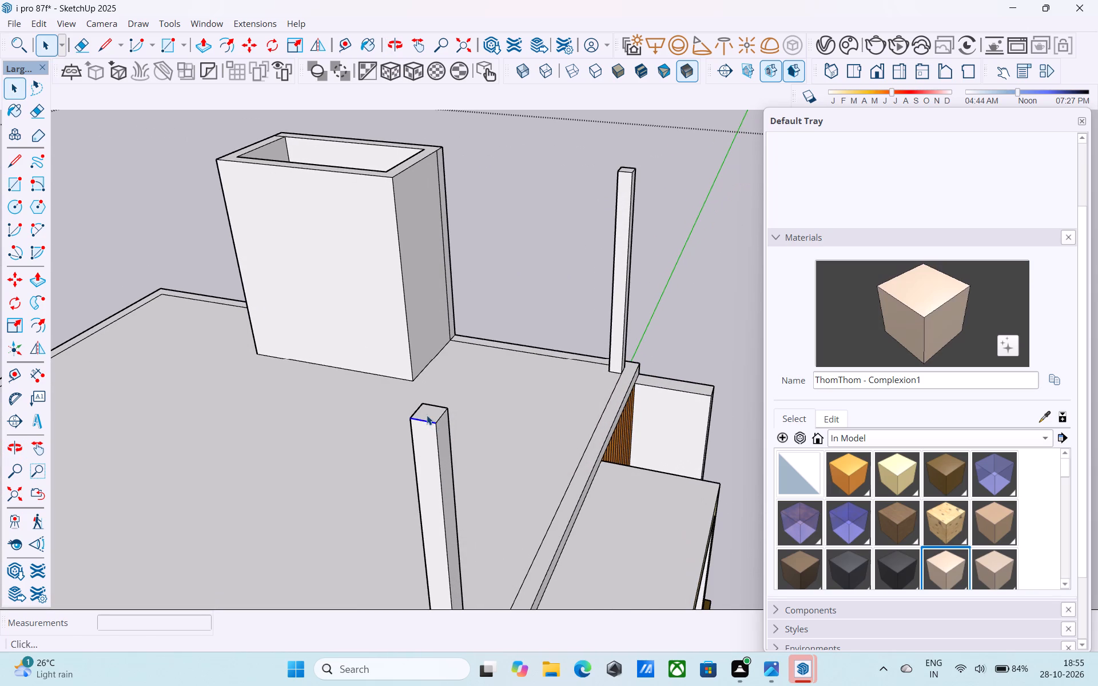
left_click(427, 415)
scroll(429, 416, "up", 3)
left_click(443, 436, "shift")
left_click(429, 436, "shift")
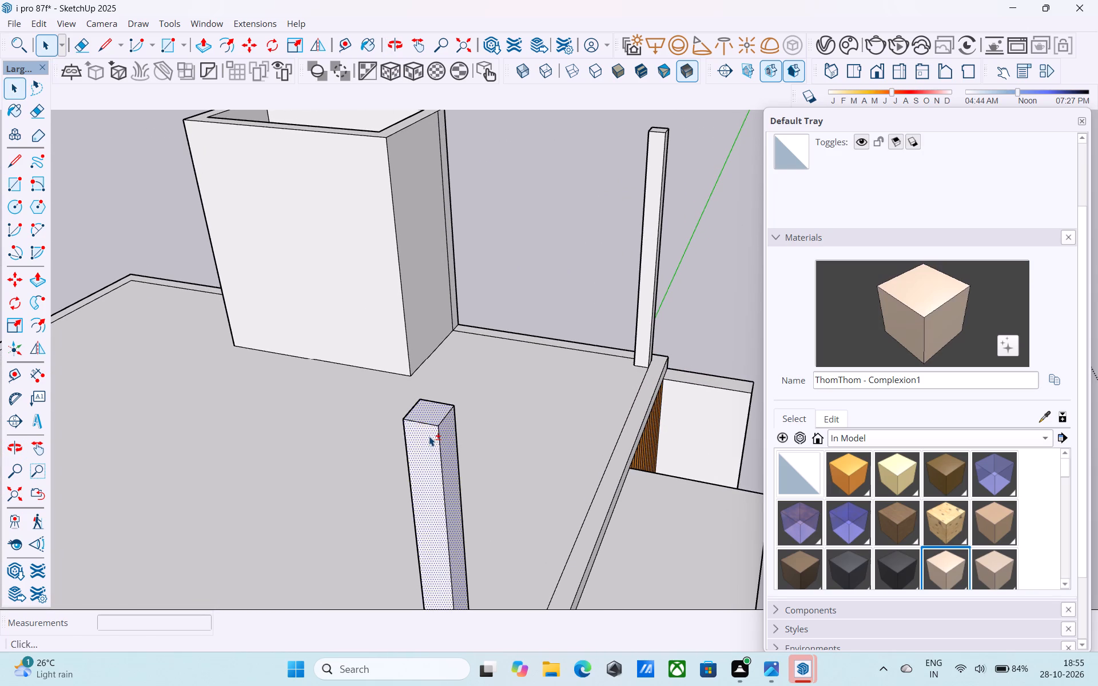
scroll(429, 436, "down", 6, "shift")
middle_click_drag(432, 444, 649, 402, "shift")
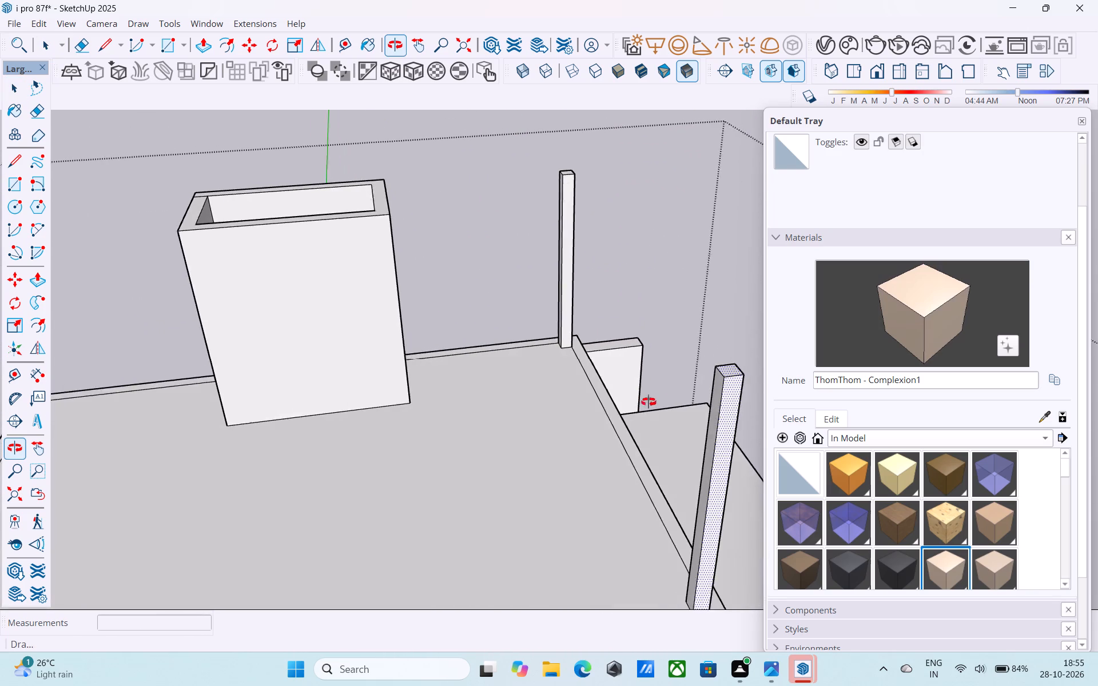
middle_click_drag(649, 402, 651, 402, "shift")
middle_click_drag(487, 417, 401, 440, "shift")
middle_click_drag(605, 433, 480, 419)
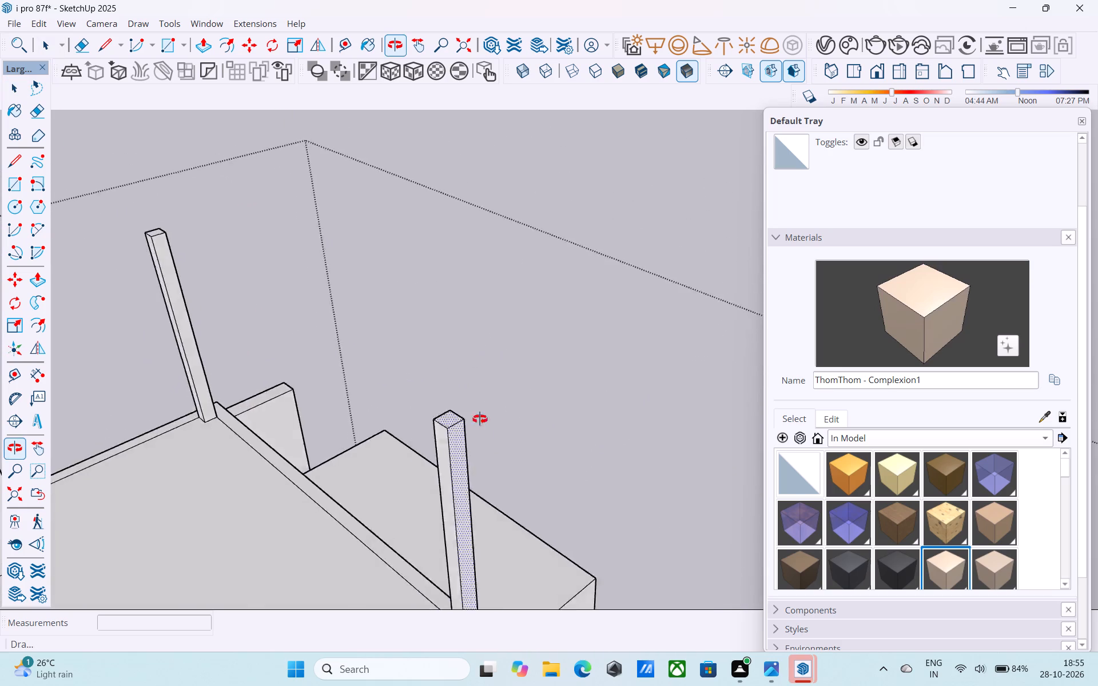
middle_click_drag(480, 419, 542, 409)
scroll(576, 402, "up", 3)
left_click(668, 383, "shift")
middle_click_drag(668, 383, 841, 390, "shift")
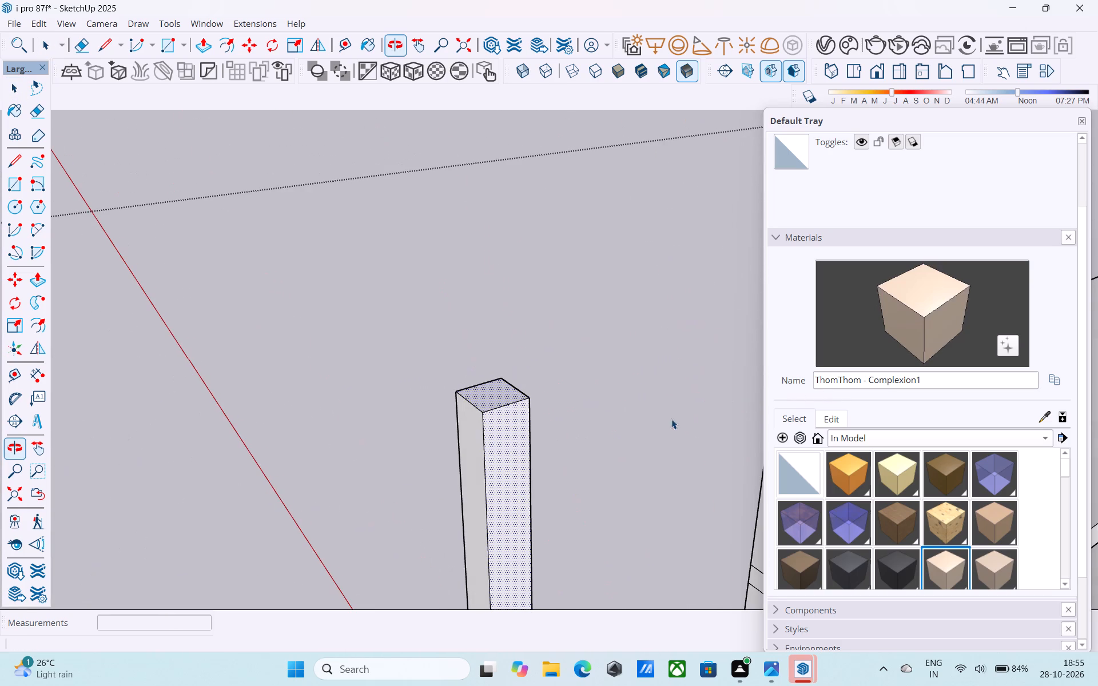
left_click(474, 429, "shift")
middle_click_drag(474, 429, 1097, 465, "shift")
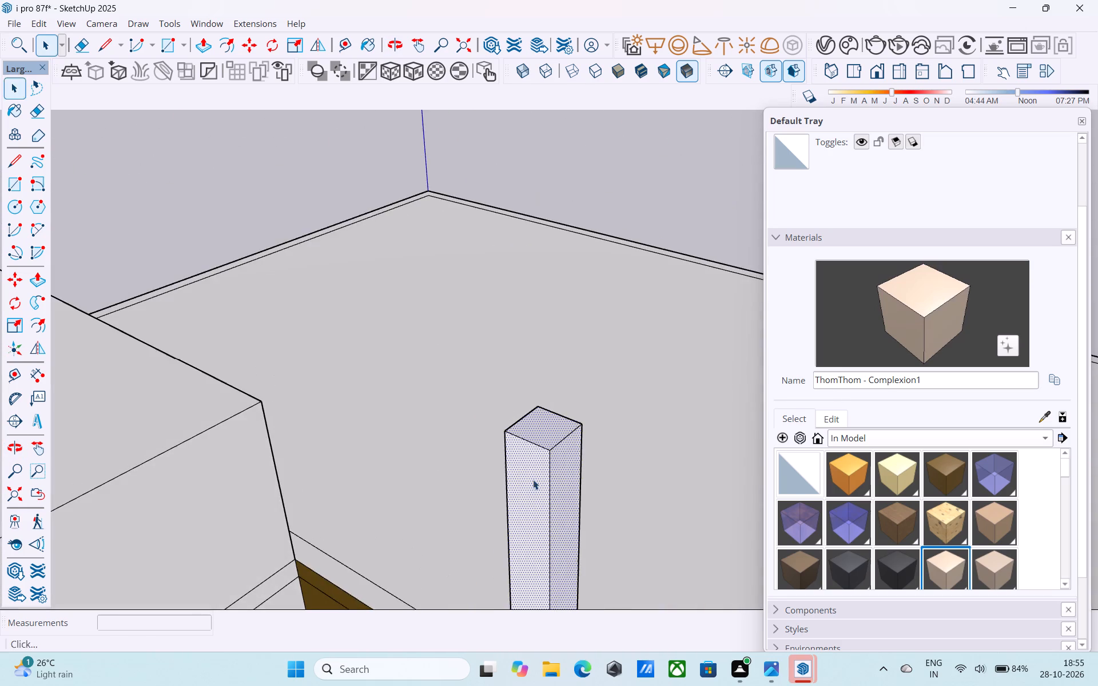
middle_click_drag(542, 478, 896, 458)
scroll(635, 459, "down", 9)
middle_click_drag(579, 504, 557, 441)
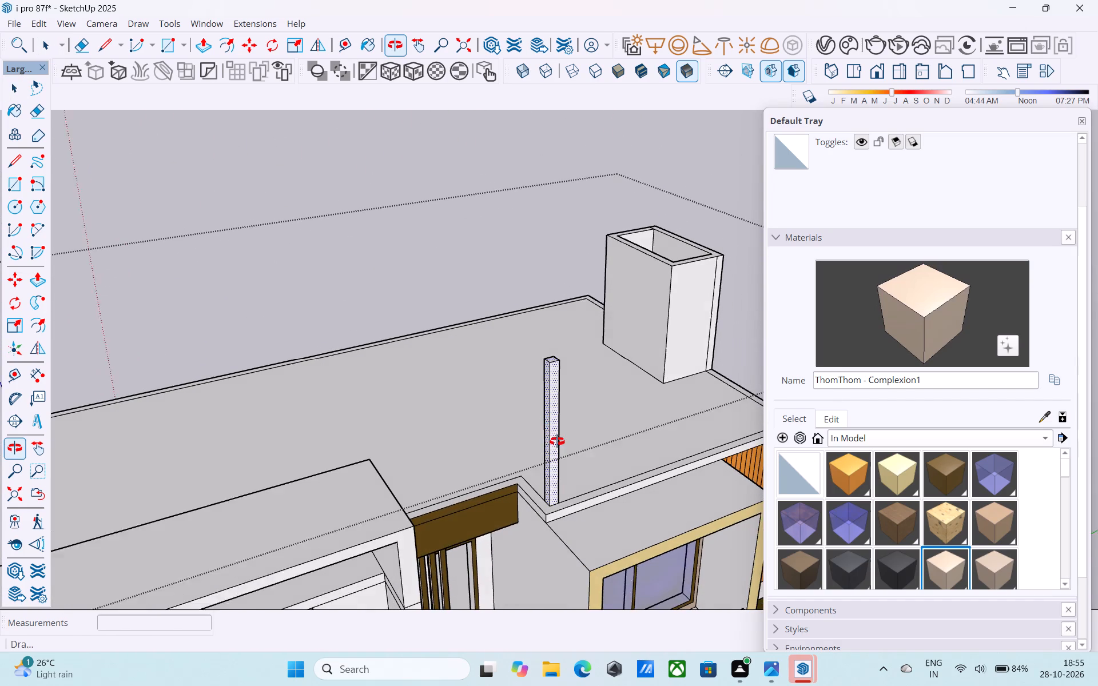
middle_click_drag(557, 441, 559, 442)
key("m")
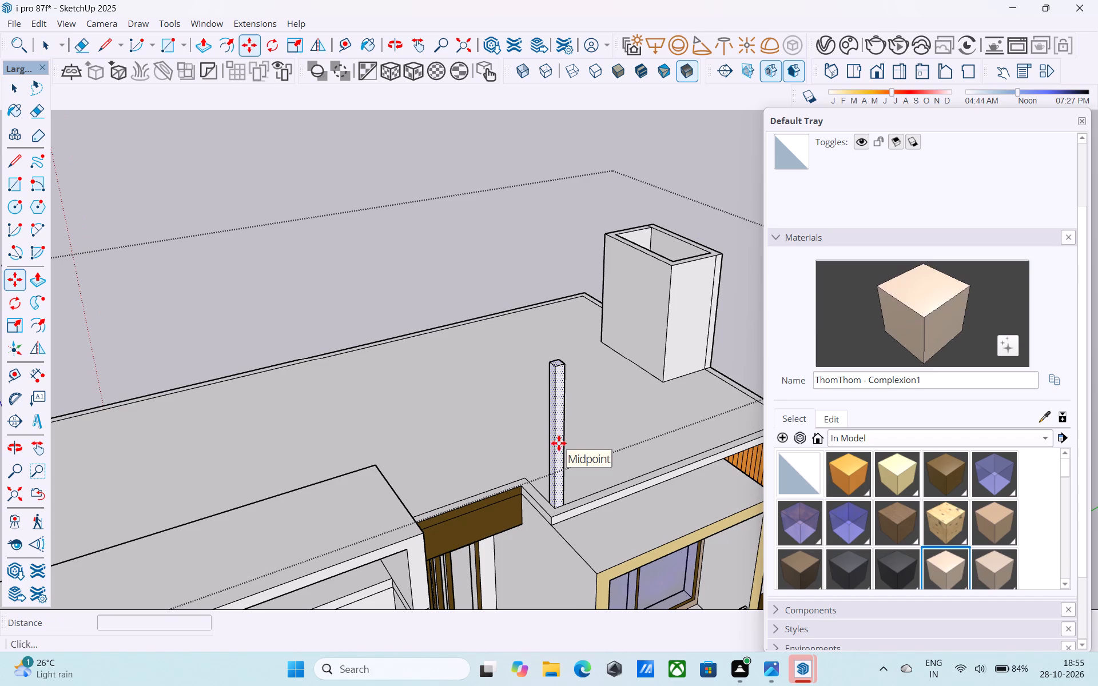
left_click(556, 513)
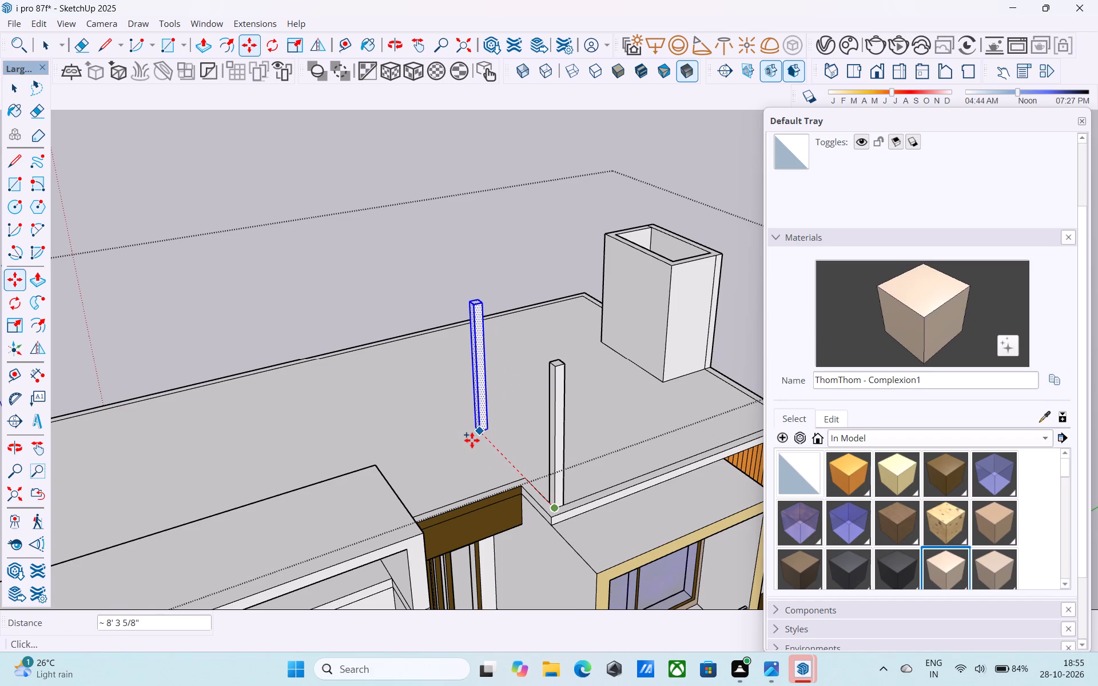
type("8'")
key("Return")
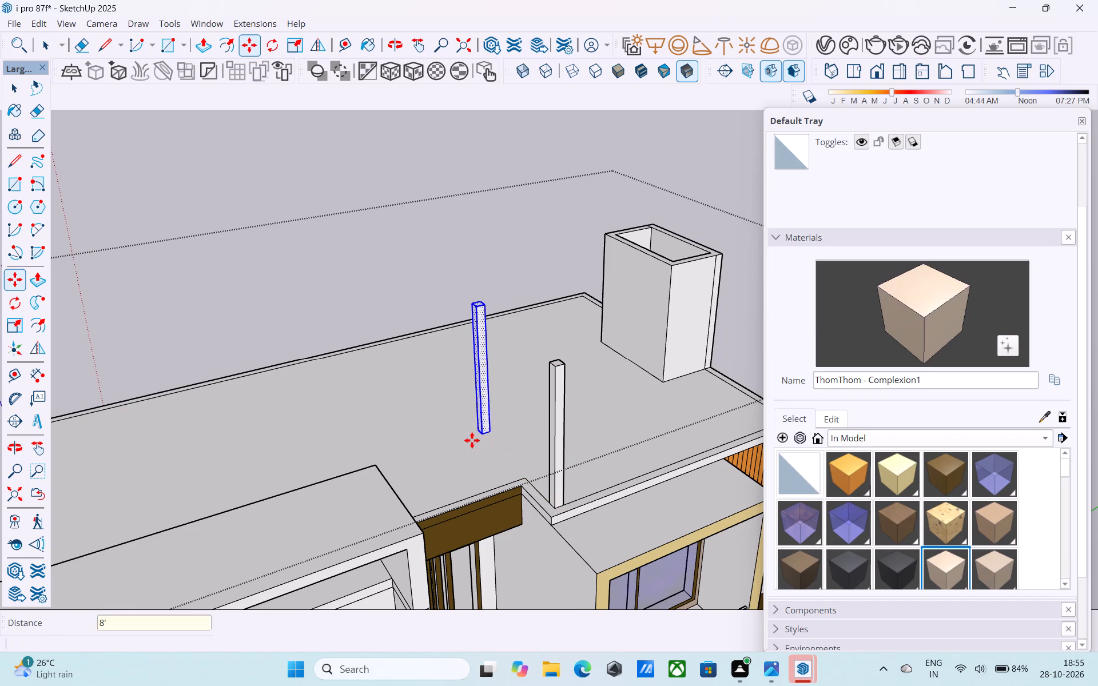
key("space")
Examine the copied post's placement on the roof relative to the two edge posts and the shaft.
scroll(476, 438, "down", 5)
middle_click_drag(520, 429, 433, 408)
middle_click_drag(416, 412, 403, 415)
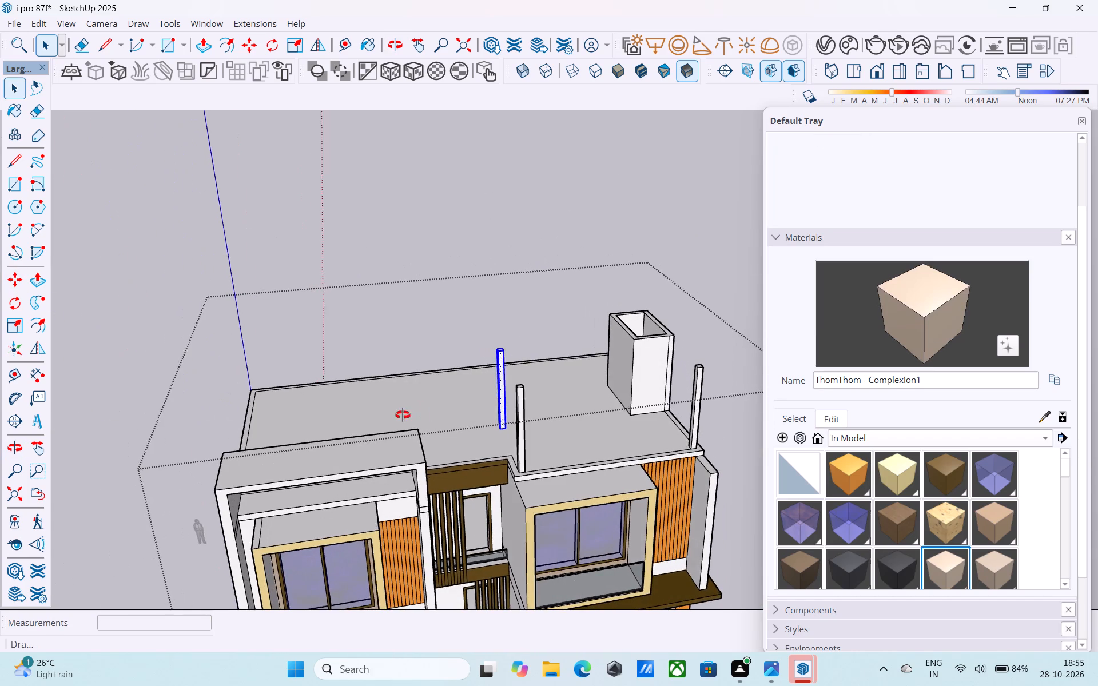
middle_click_drag(403, 415, 401, 415)
scroll(398, 406, "down", 1)
middle_click_drag(398, 406, 391, 422)
scroll(445, 410, "up", 5)
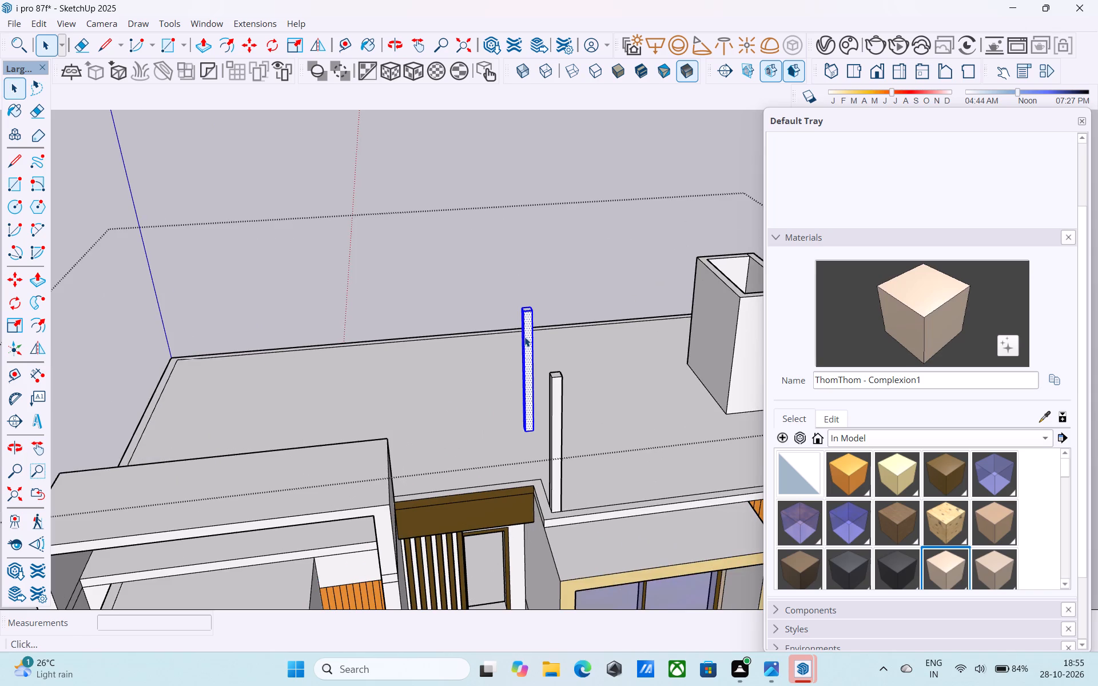
Draw a 15' 3" by 7' 6" rectangle from the copied inner post's top corner to the edge post above the orange slatted panel.
middle_click_drag(524, 337, 486, 348)
scroll(494, 345, "up", 1)
key("r")
middle_click_drag(560, 344, 442, 335)
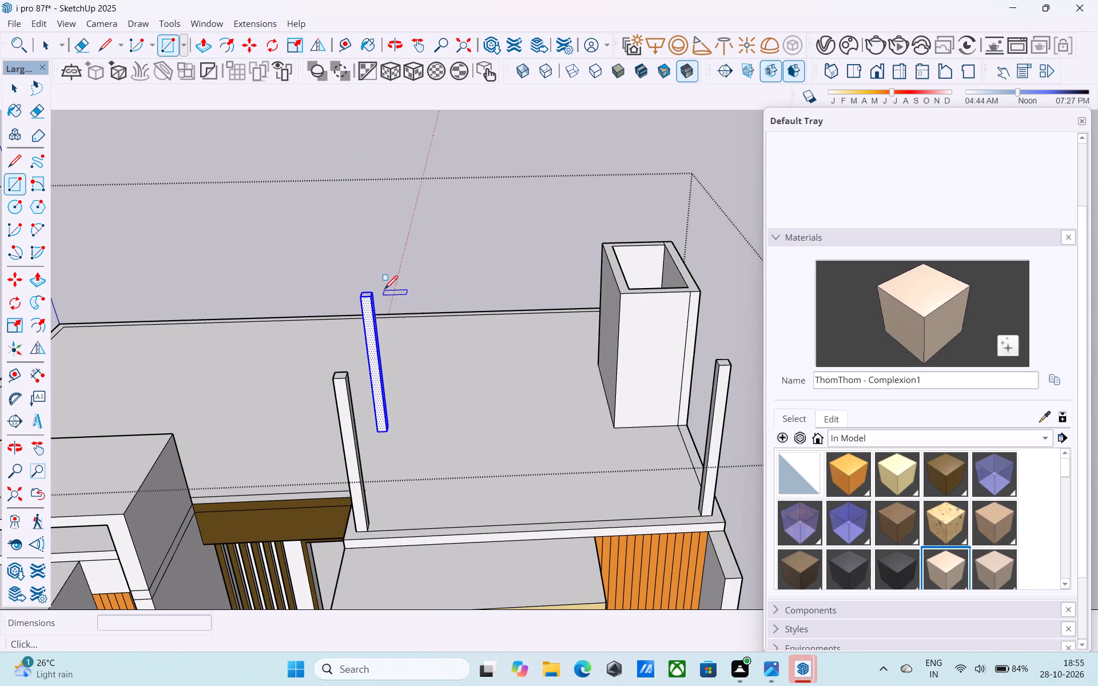
scroll(368, 298, "up", 6)
left_click(368, 298)
scroll(368, 298, "down", 9)
middle_click_drag(546, 340, 489, 357)
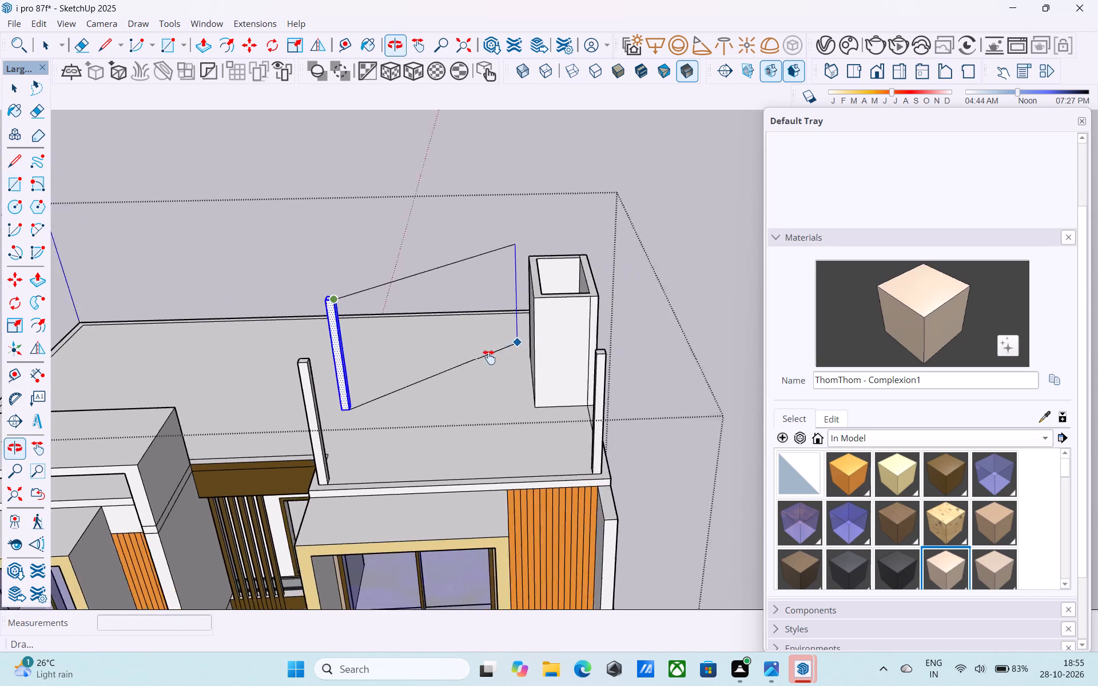
middle_click_drag(489, 357, 477, 368)
scroll(484, 372, "up", 6)
left_click(592, 403)
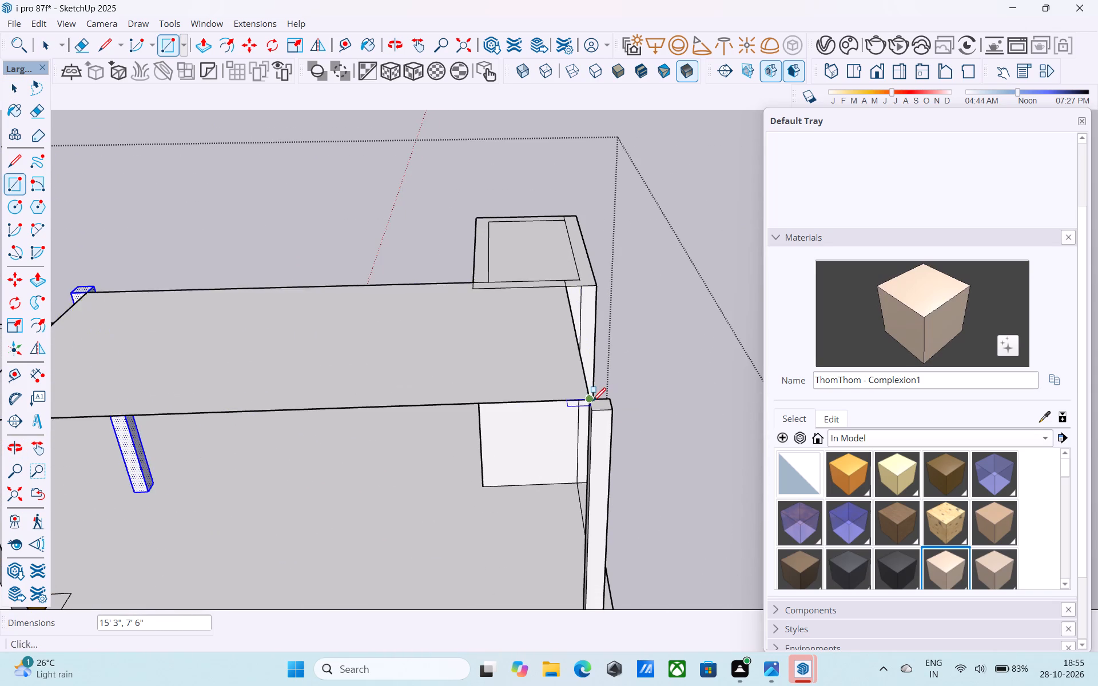
scroll(592, 402, "down", 3)
middle_click_drag(592, 402, 587, 424)
key("space")
Measure the rooftop shaft's height from the roof surface to its top corner.
middle_click_drag(522, 404, 483, 215)
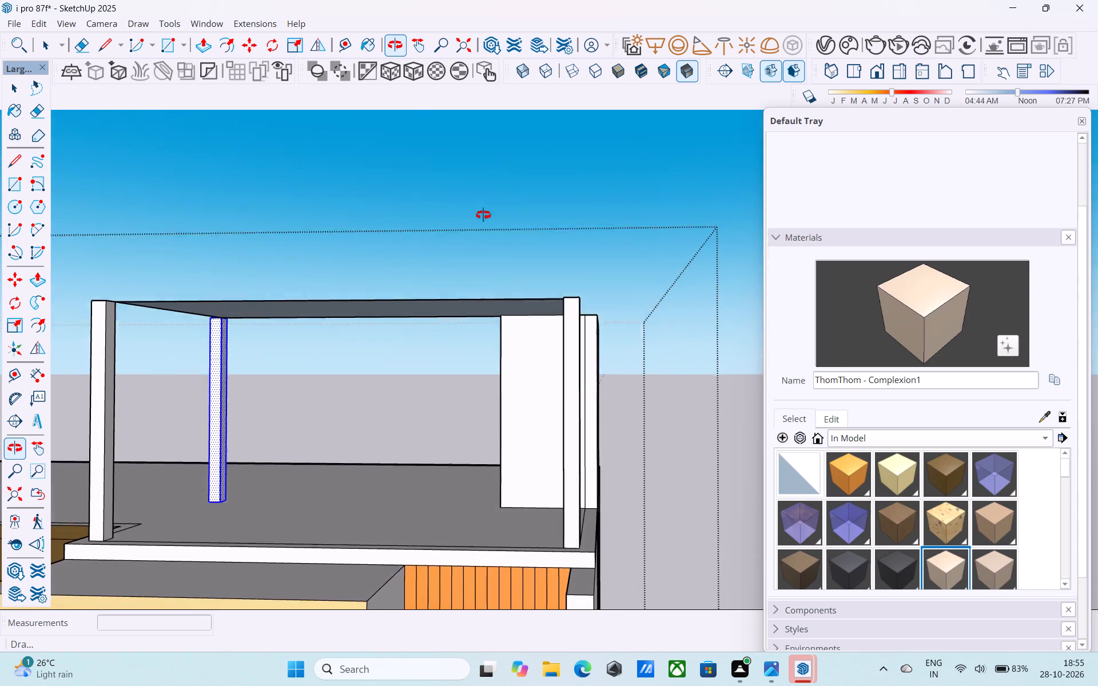
middle_click_drag(483, 215, 358, 250)
scroll(438, 277, "up", 1)
key("l")
scroll(663, 528, "up", 4)
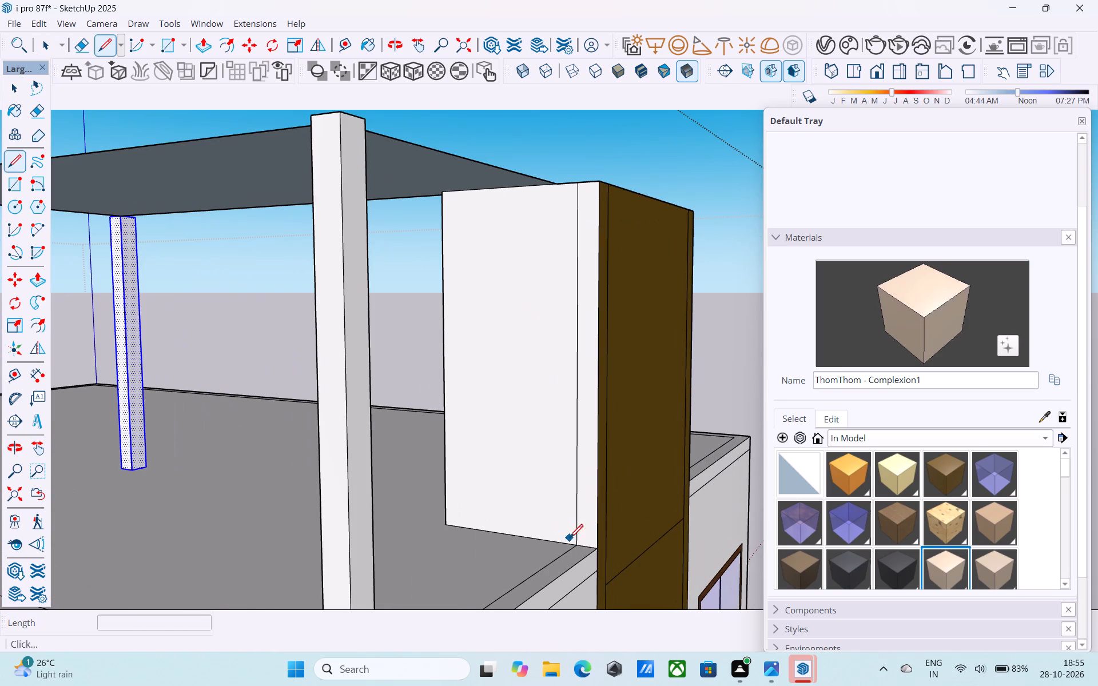
left_click(574, 542)
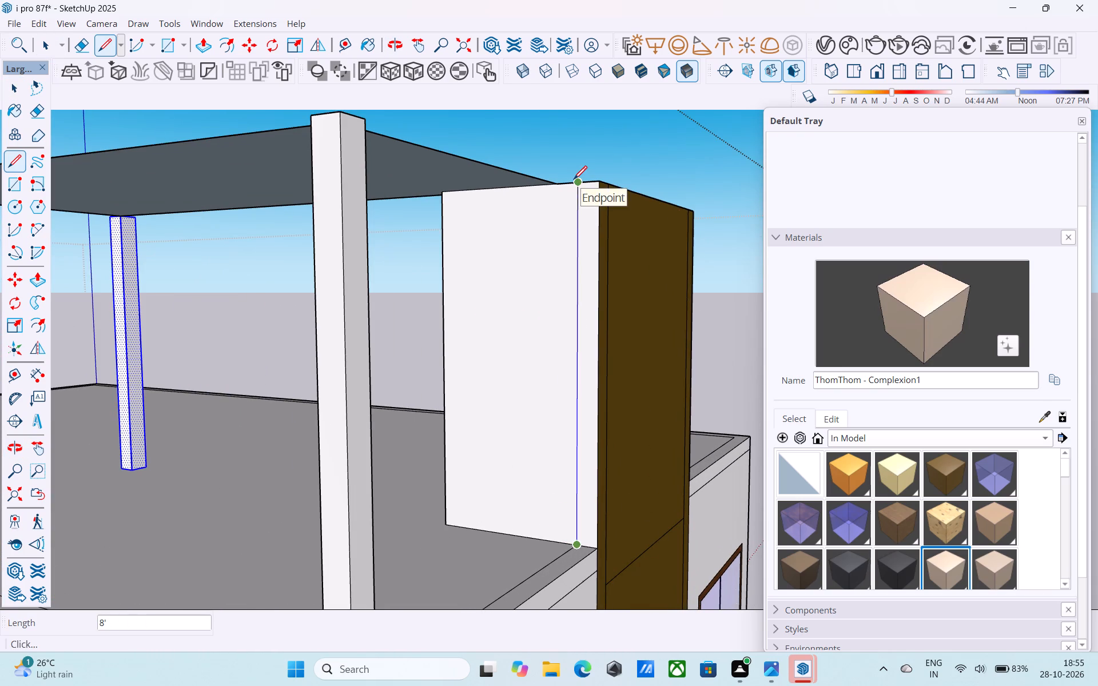
key("space")
Push/Pull the new rectangle on top of the posts up 6" to form a roof slab.
scroll(574, 181, "down", 4)
middle_click_drag(575, 183, 602, 238)
scroll(603, 238, "down", 2)
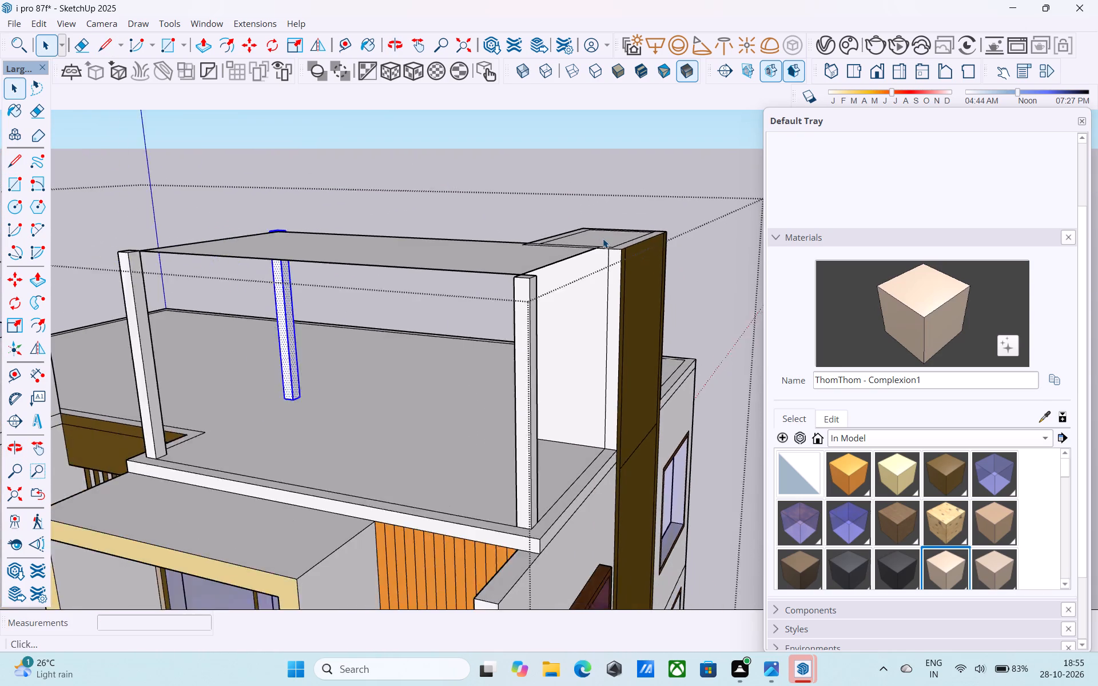
scroll(603, 238, "down", 3)
middle_click_drag(549, 269, 573, 331)
scroll(439, 252, "up", 5)
left_click(431, 249)
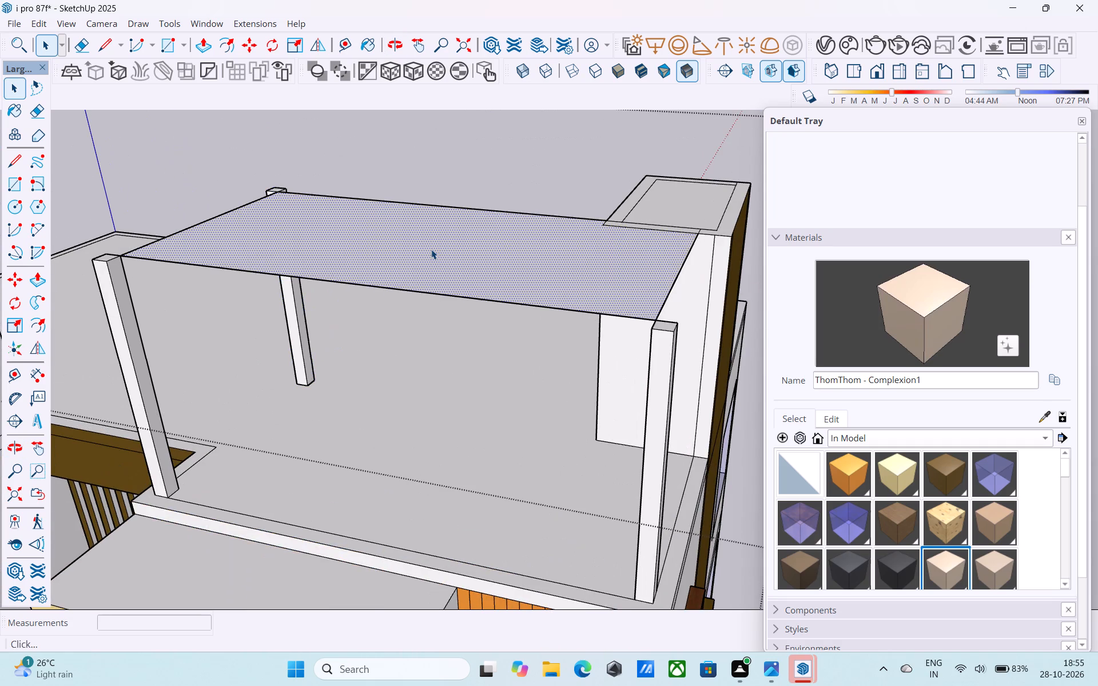
scroll(431, 249, "up", 1)
key("p")
left_click(431, 249)
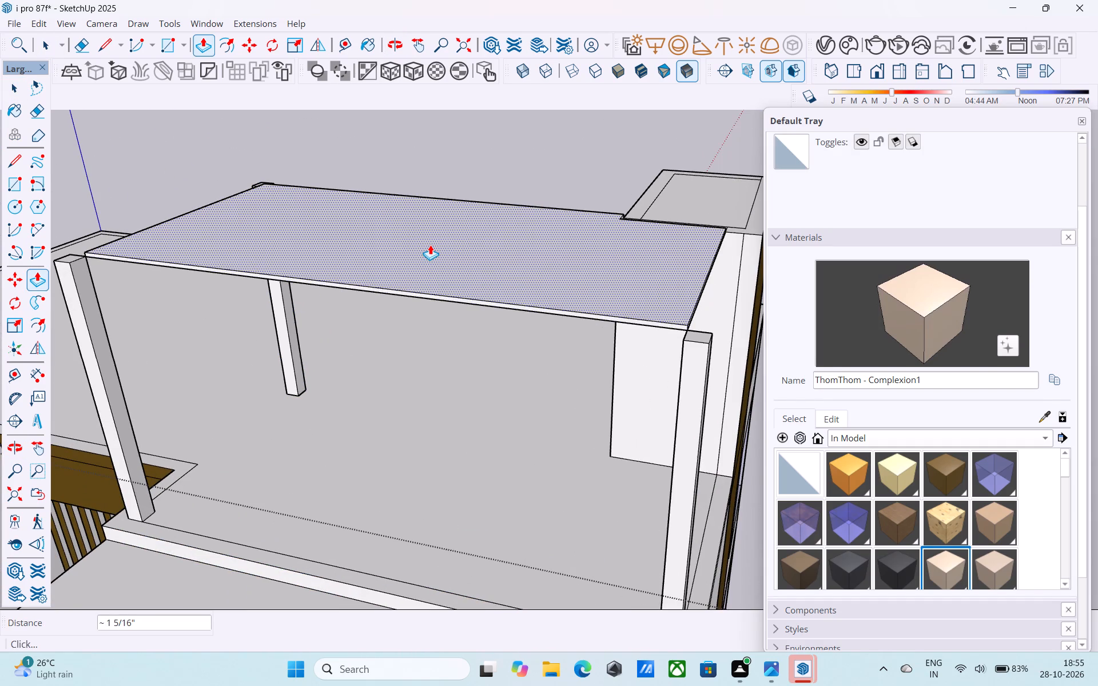
key("6")
key("shift+quotedbl")
key("Return")
key("space")
scroll(430, 243, "down", 3)
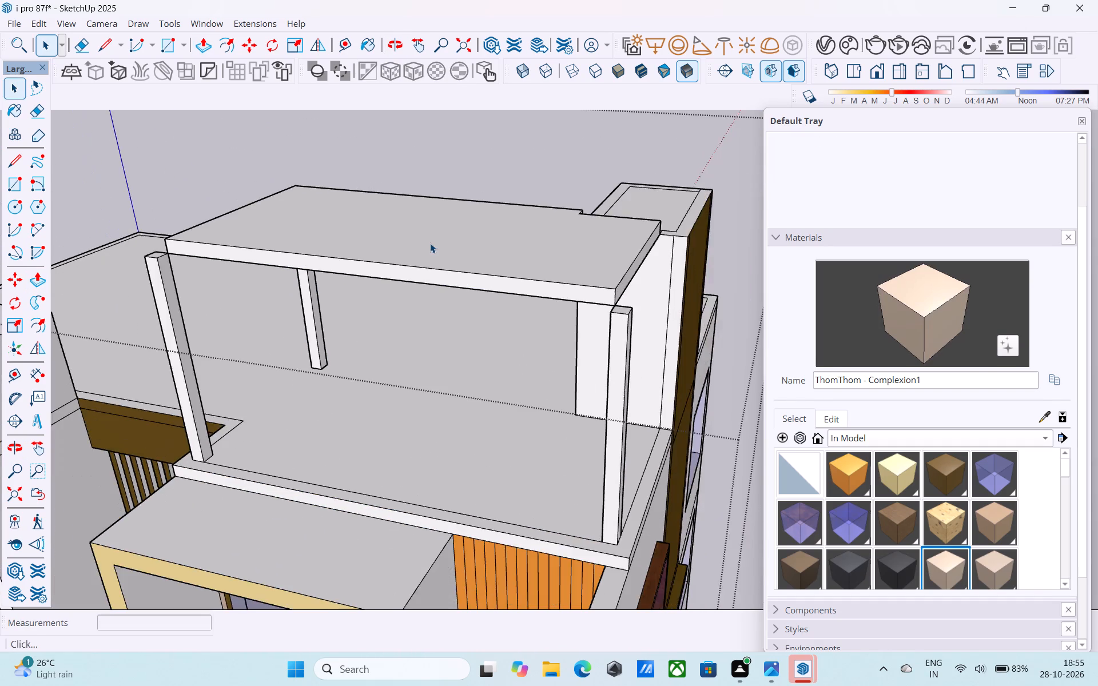
Push/Pull the slab's side face opposite the shaft outward to the posts' outer face.
middle_click_drag(430, 243, 655, 223)
middle_click_drag(523, 281, 693, 305, "shift")
scroll(420, 394, "up", 4)
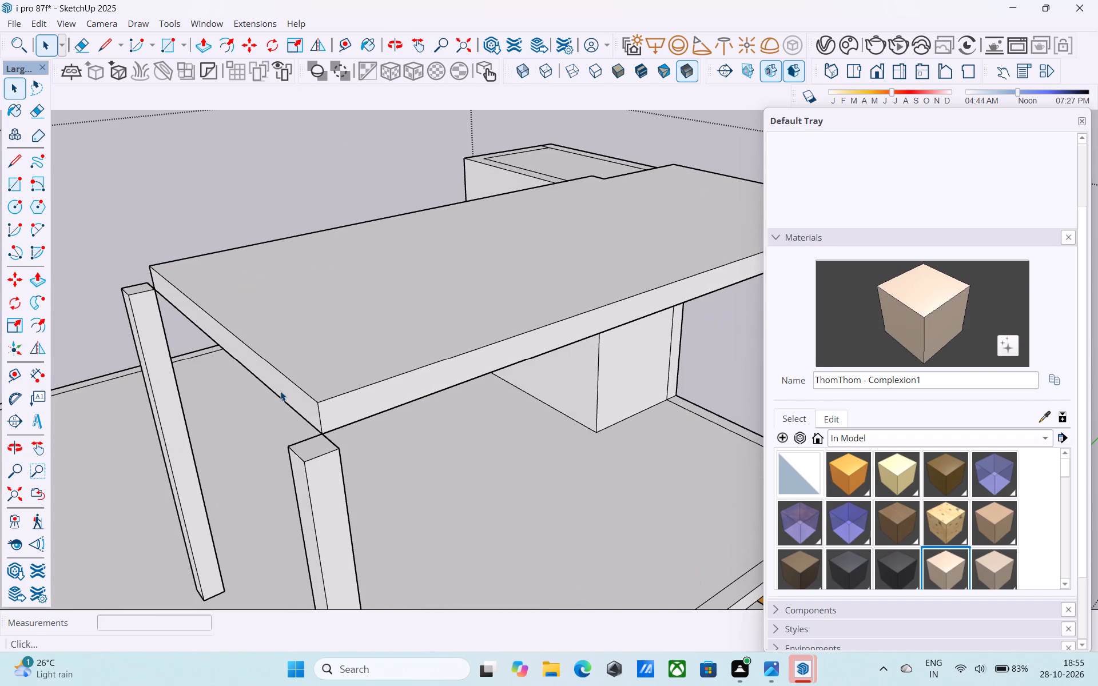
left_click(280, 391)
scroll(280, 391, "up", 3)
key("p")
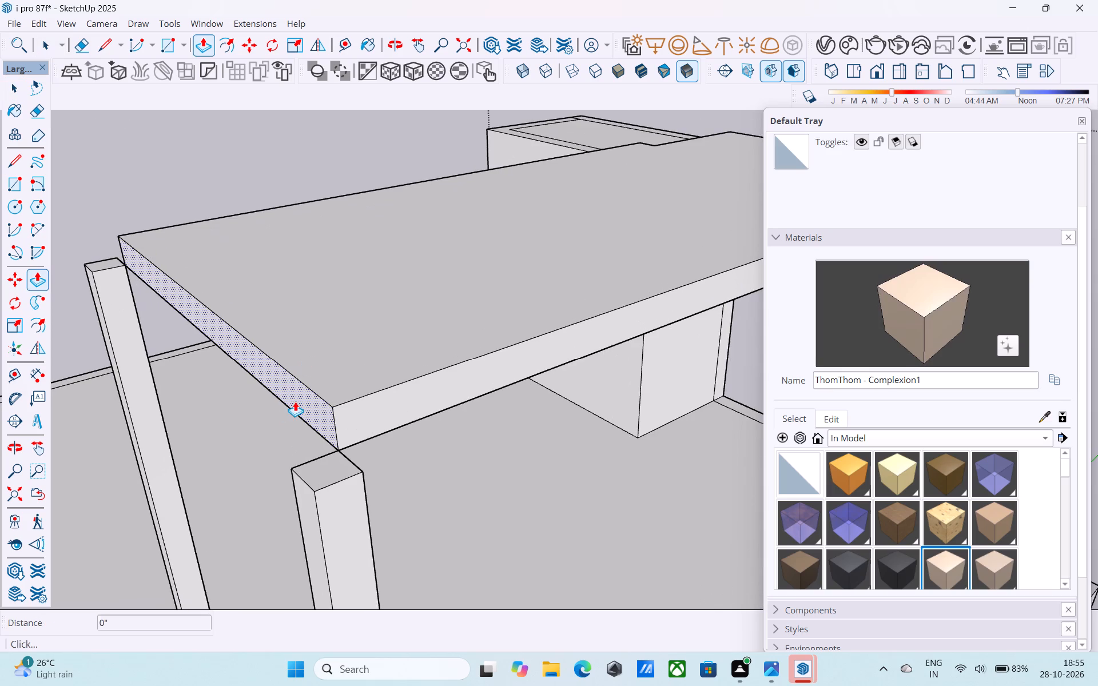
left_click(295, 401)
left_click(300, 476)
scroll(300, 476, "down", 4)
key("space")
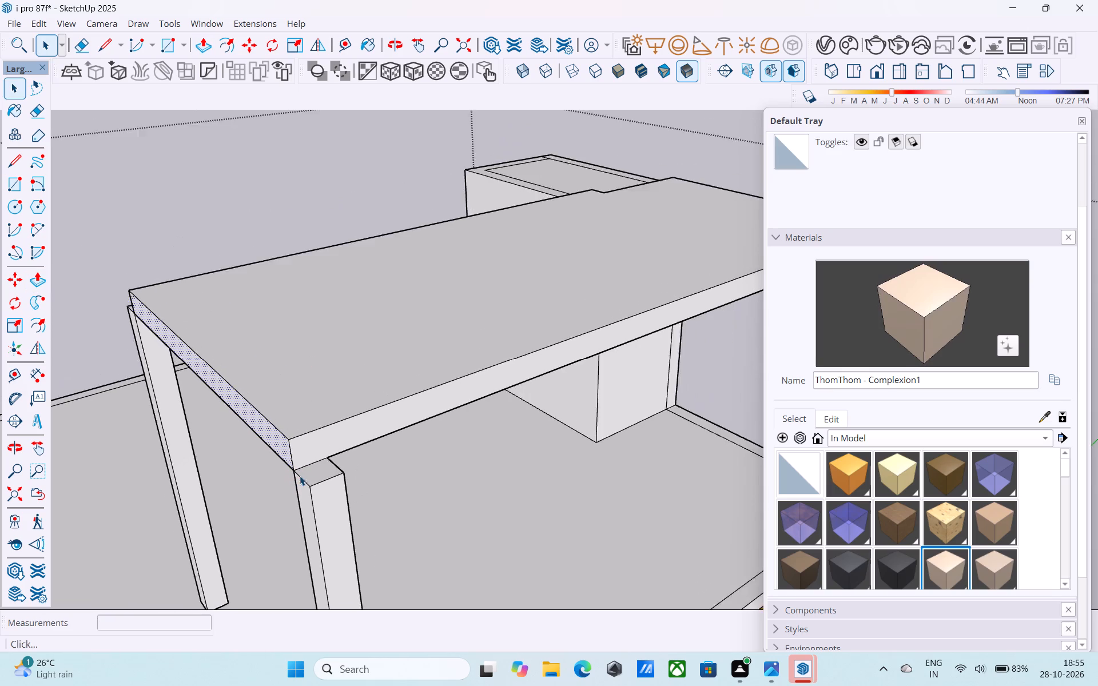
Push/Pull the slab's rear face outward to the outer face of the copied inner post.
scroll(299, 469, "down", 5)
scroll(372, 432, "down", 2)
middle_click_drag(377, 429, 806, 378)
scroll(491, 451, "up", 3)
scroll(409, 450, "down", 4)
scroll(392, 501, "up", 4)
left_click(449, 477)
scroll(449, 477, "down", 5)
key("p")
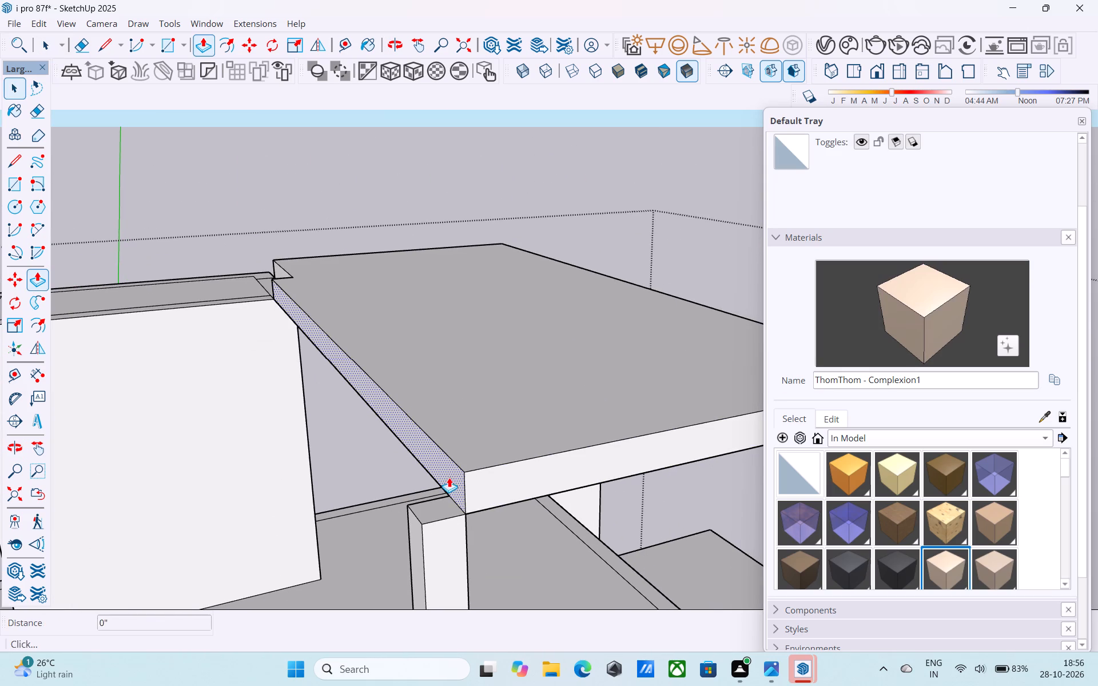
left_click(449, 477)
left_click(427, 522)
scroll(428, 521, "down", 6)
middle_click_drag(361, 504, 591, 488)
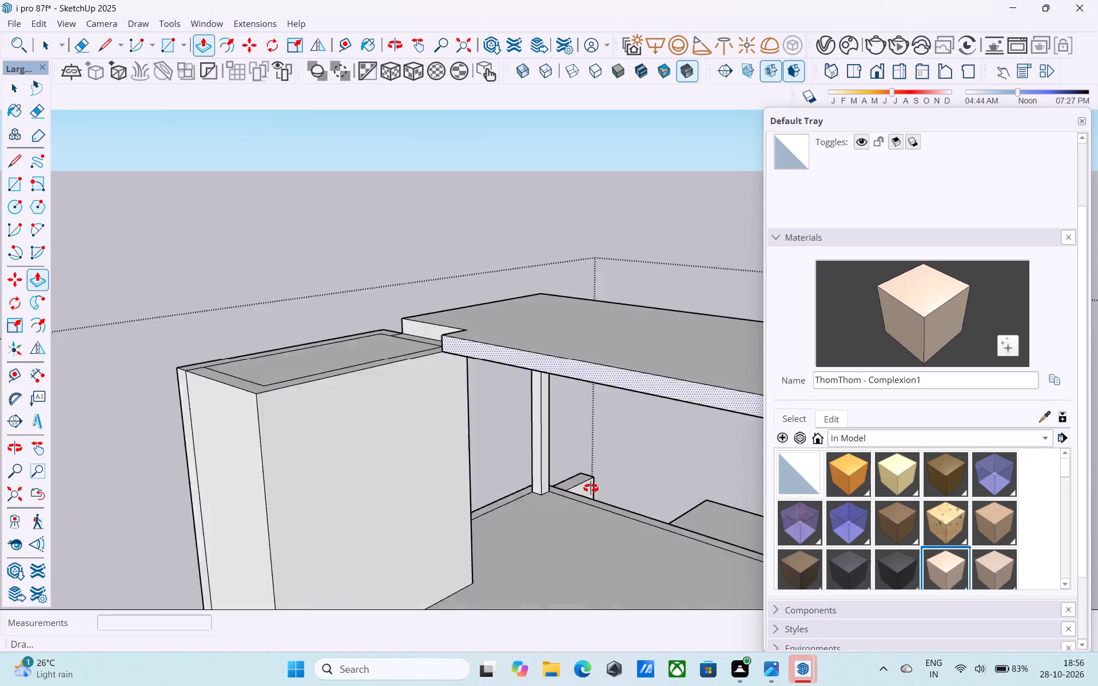
Push/Pull the slab's front face 6" outward to the outer face of the two roof-edge posts.
middle_click_drag(591, 488, 734, 485)
scroll(662, 464, "down", 2)
middle_click_drag(657, 460, 714, 464, "shift")
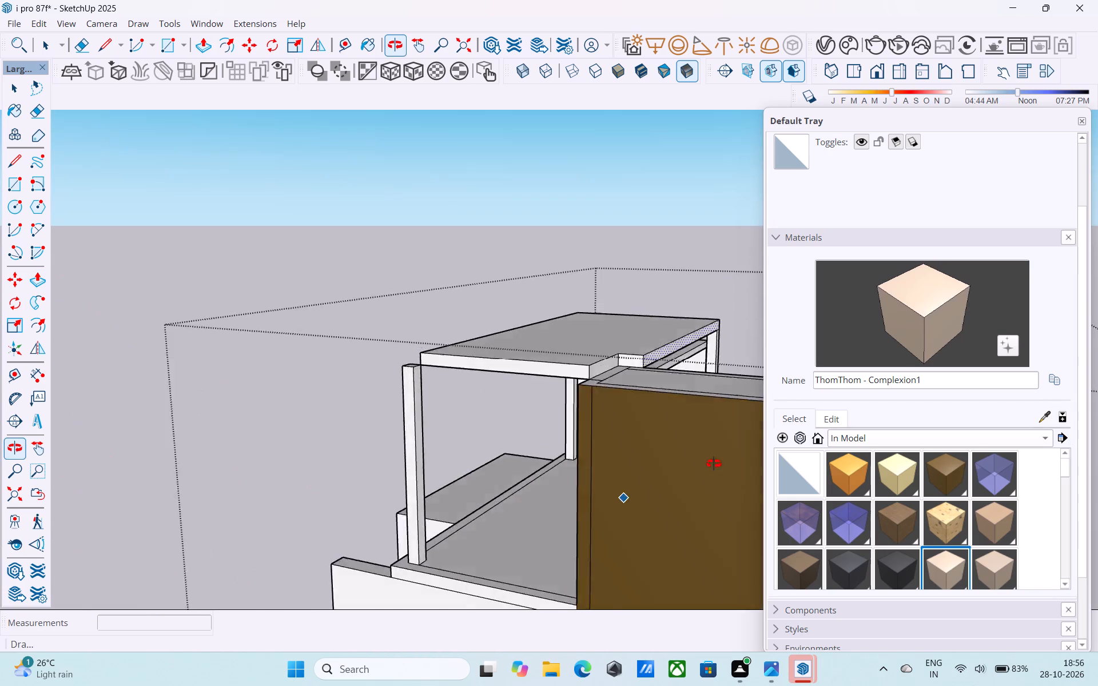
middle_click_drag(714, 464, 883, 460, "shift")
middle_click_drag(561, 377, 388, 417, "shift")
scroll(388, 417, "up", 5)
key("space")
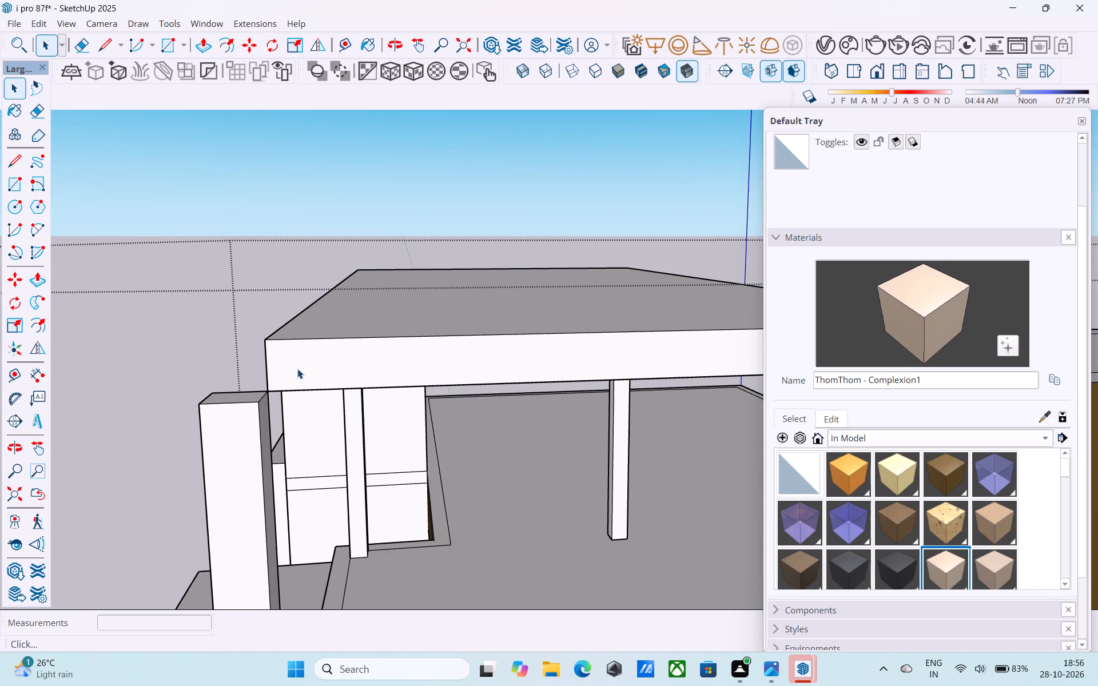
middle_click_drag(320, 375, 368, 380)
scroll(368, 380, "down", 4)
middle_click_drag(333, 381, 370, 383)
left_click(283, 372)
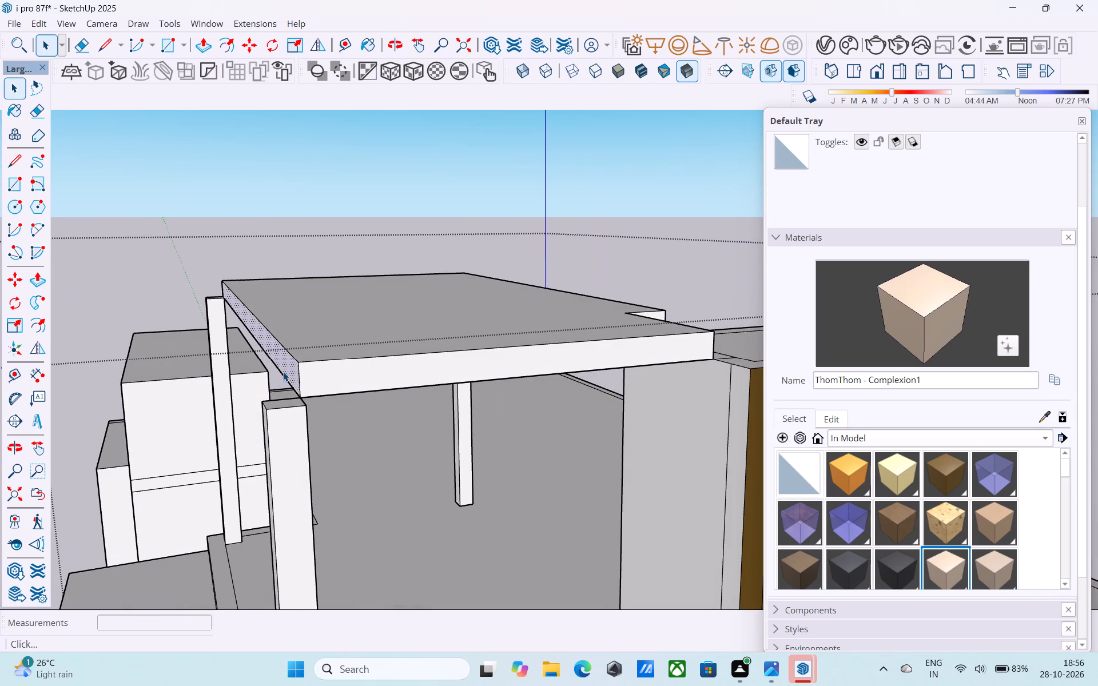
scroll(283, 372, "up", 3)
key("p")
left_click(283, 372)
left_click(264, 431)
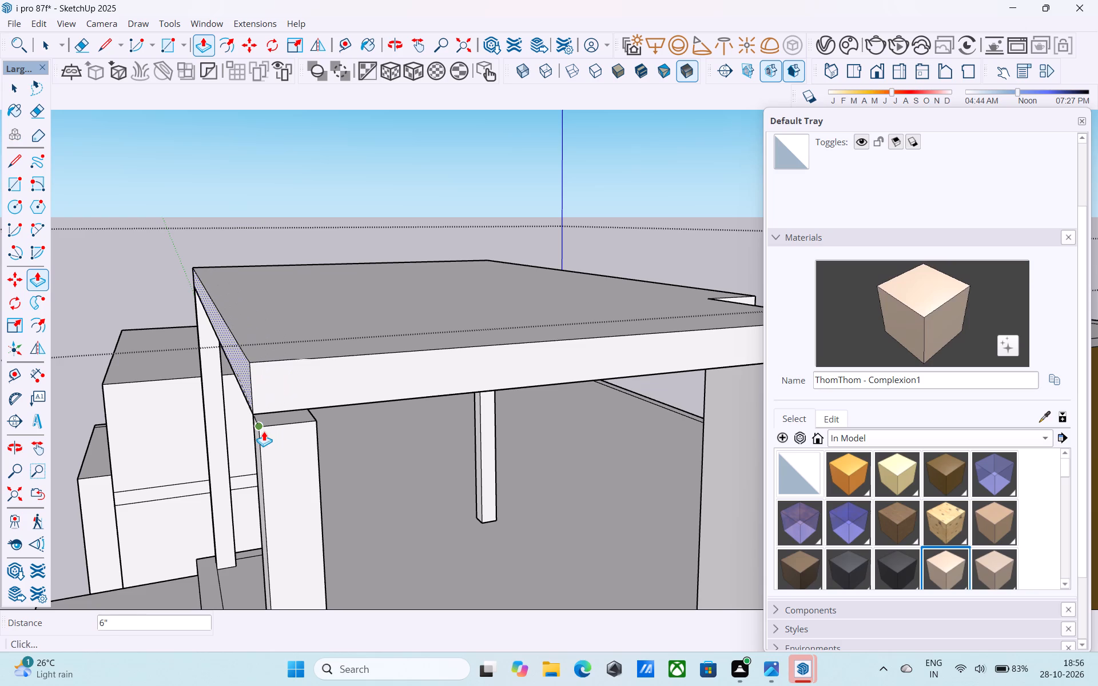
Push/Pull the slab's shaft-side face outward and align it with the outer face of the post above the orange slatted panel.
key("space")
left_click(266, 396)
key("p")
left_click(266, 396)
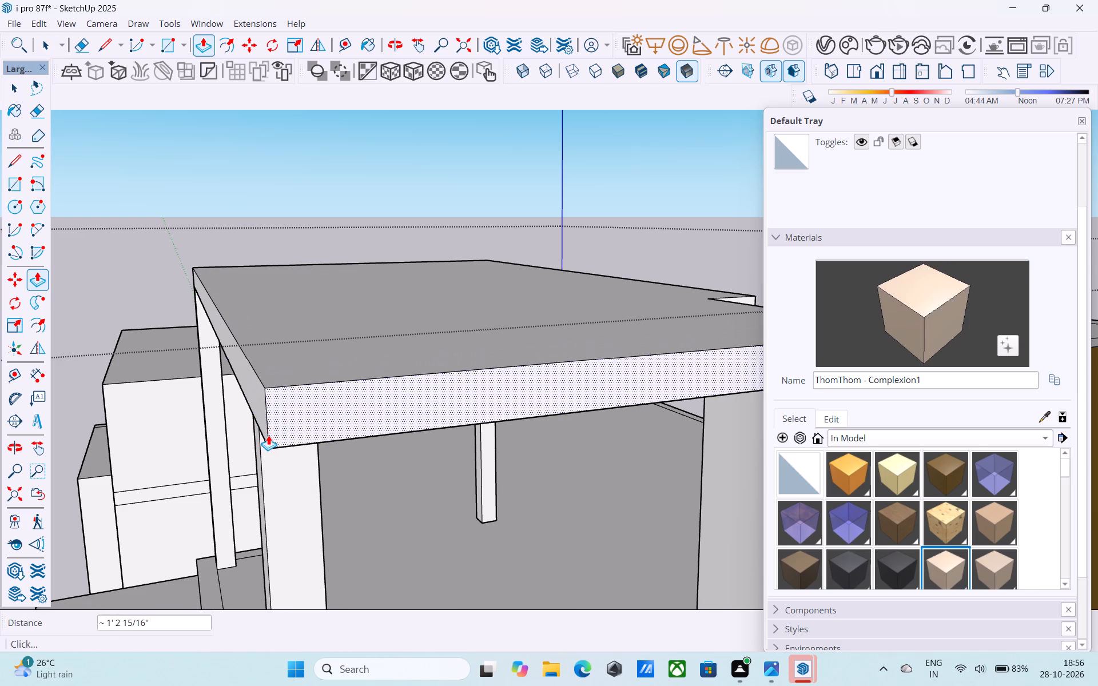
left_click(268, 435)
middle_click_drag(268, 435, 432, 330)
scroll(432, 330, "down", 4)
left_click(413, 358)
scroll(360, 401, "up", 2)
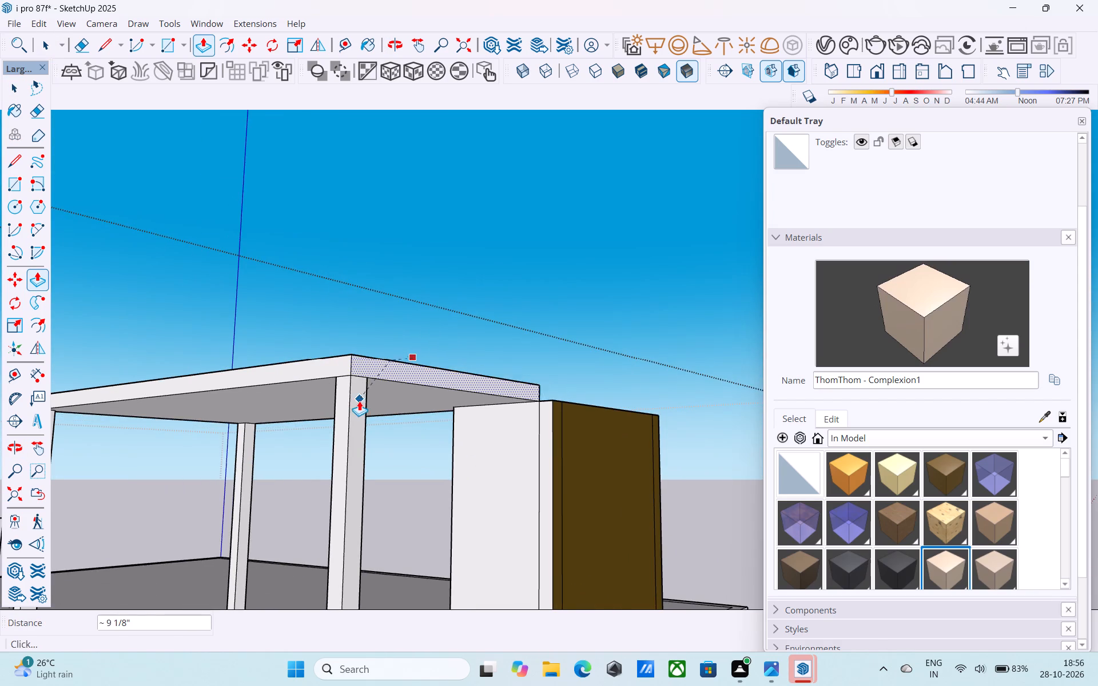
scroll(359, 401, "up", 2)
left_click(355, 401)
key("space")
Erase the stray edge segments on the rooftop shaft's top rim beside the slab, keeping the inner rectangle.
middle_click_drag(456, 337, 314, 396)
scroll(315, 396, "down", 8)
middle_click_drag(376, 390, 352, 397)
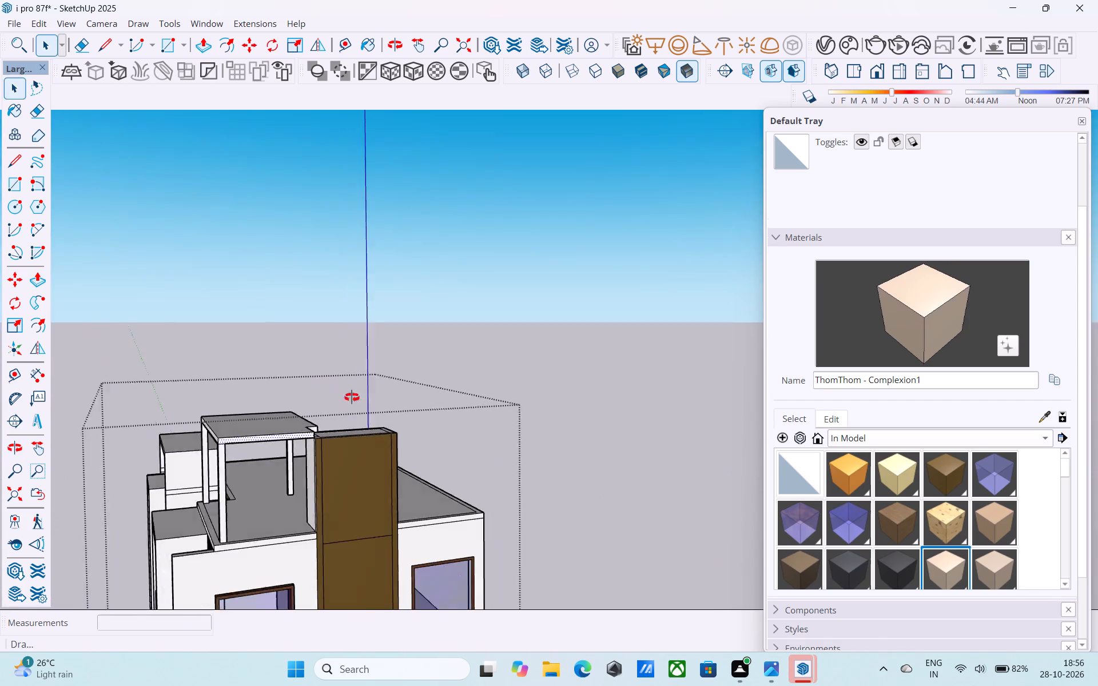
middle_click_drag(352, 397, 183, 435)
scroll(234, 423, "up", 14)
scroll(355, 408, "up", 4)
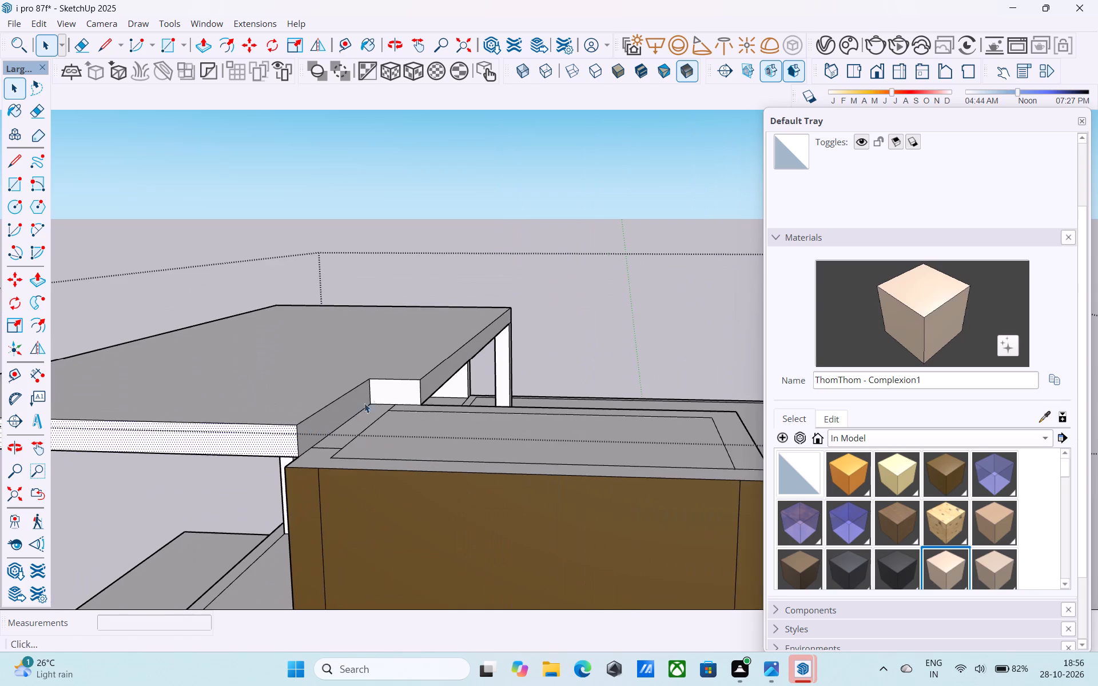
scroll(376, 400, "down", 1)
middle_click_drag(376, 400, 380, 416)
scroll(380, 416, "down", 5)
middle_click_drag(380, 416, 376, 450)
scroll(375, 451, "up", 4)
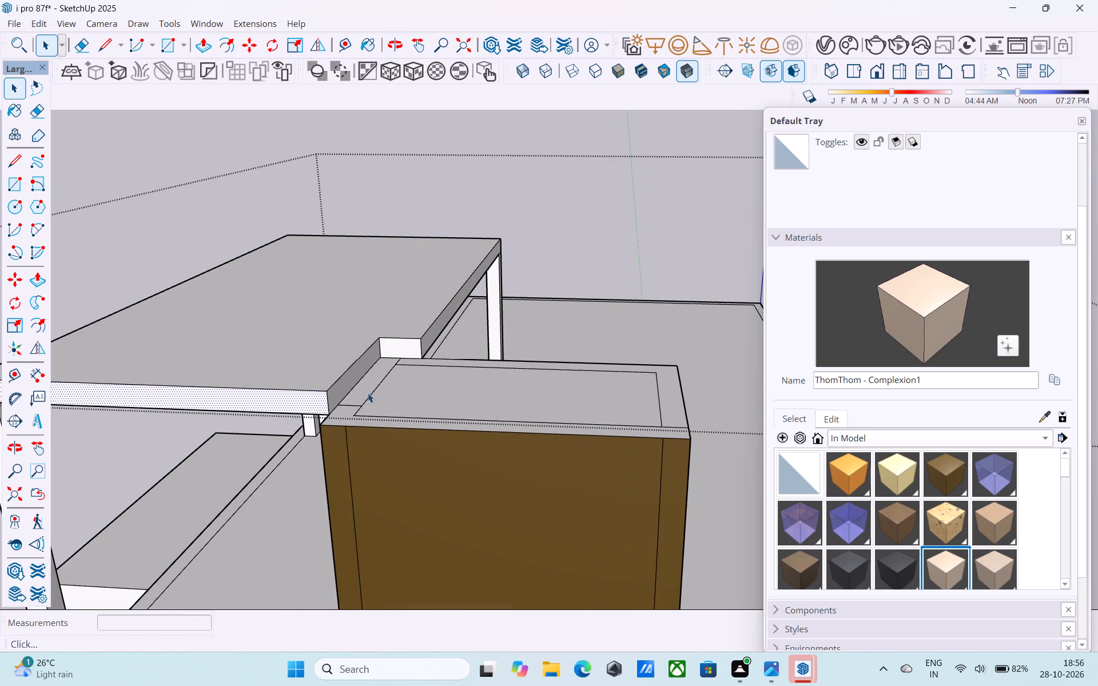
left_click(365, 386)
scroll(364, 385, "up", 4)
scroll(364, 385, "down", 1)
middle_click_drag(364, 385, 360, 460)
key("e")
scroll(357, 458, "up", 3)
left_click_drag(349, 425, 348, 408)
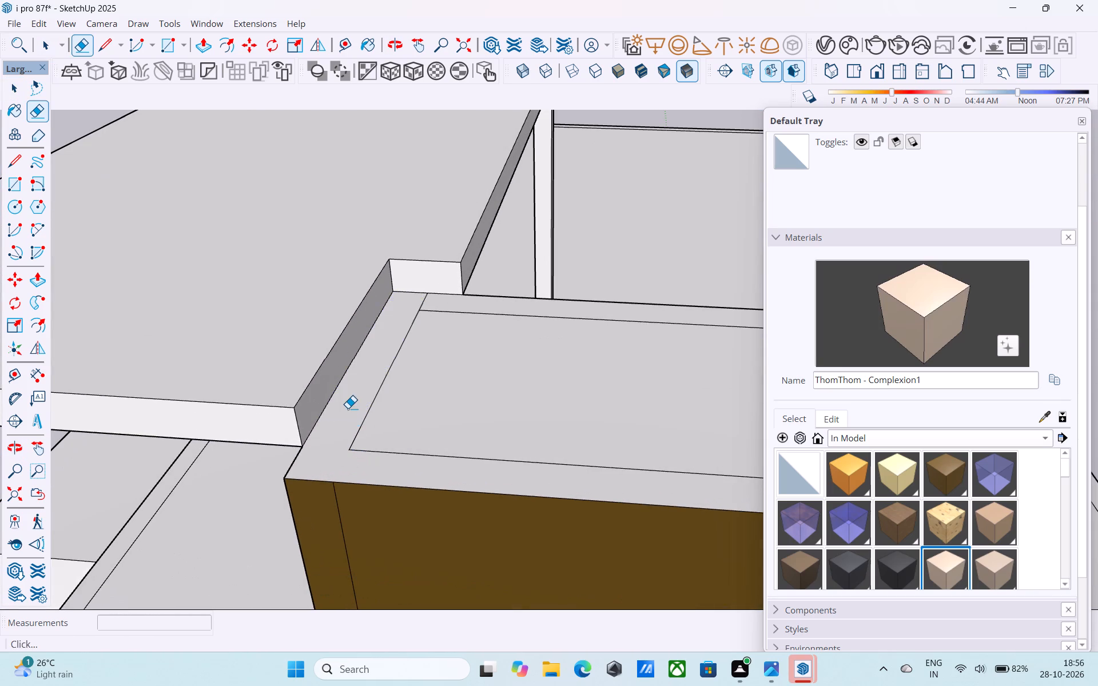
scroll(348, 408, "down", 3)
middle_click_drag(348, 408, 341, 460)
scroll(389, 388, "up", 4)
left_click(401, 362)
scroll(405, 364, "down", 5)
key("space")
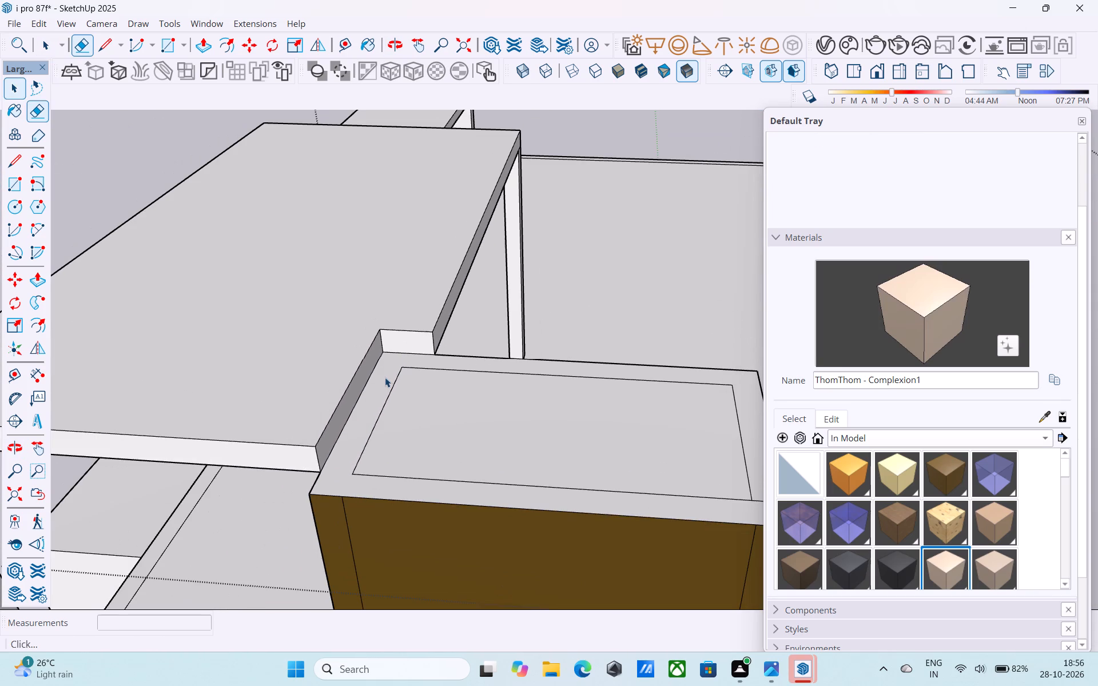
Push/Pull the shaft's top rim and inner top face up 6", level with the slab's top.
left_click(385, 377)
key("p")
left_click(384, 377)
left_click(339, 372)
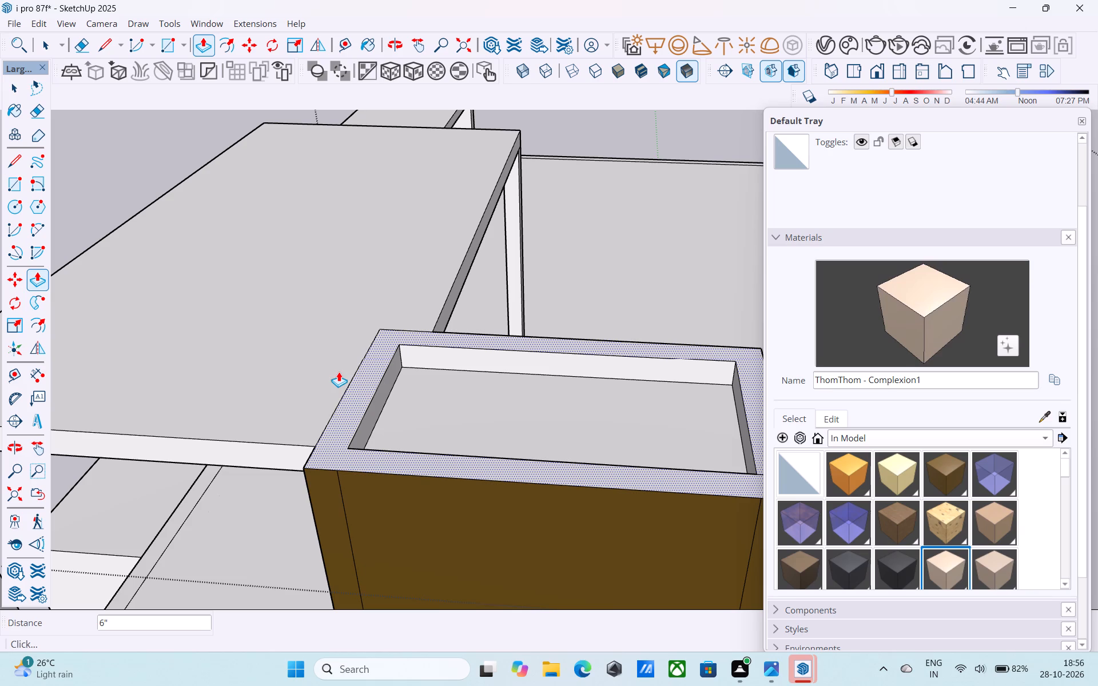
key("space")
left_click(470, 409)
key("p")
double_click(470, 409)
key("space")
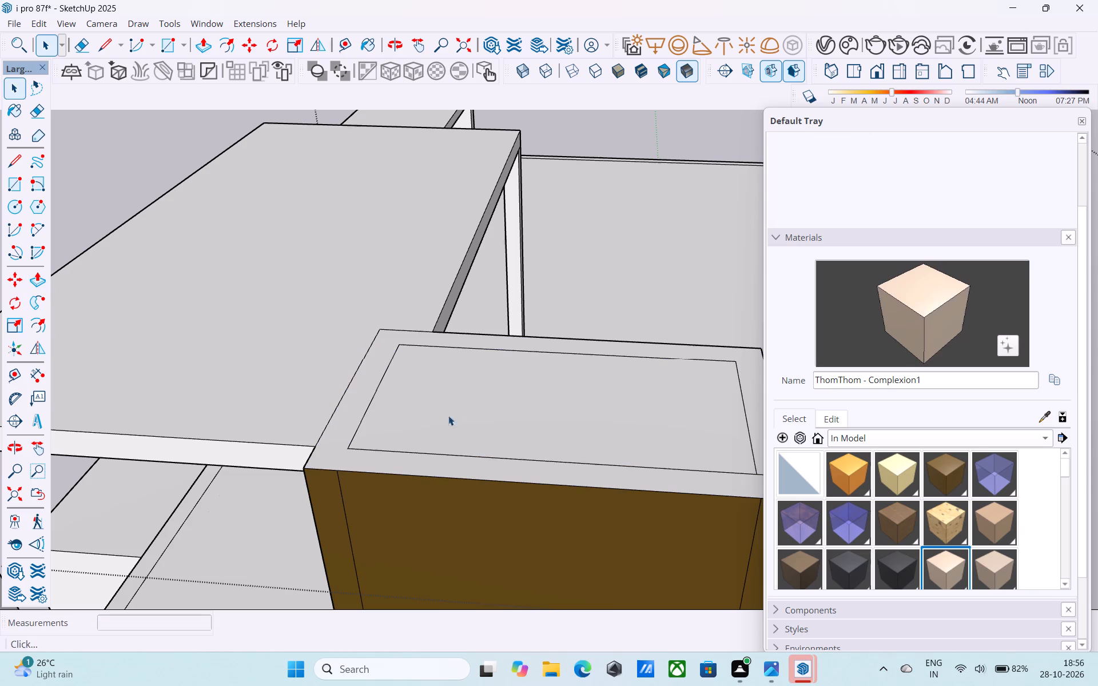
Erase the inner rectangle's edges on the shaft's top so it becomes one plain face.
key("e")
left_click_drag(373, 429, 358, 420)
left_click_drag(361, 434, 363, 453)
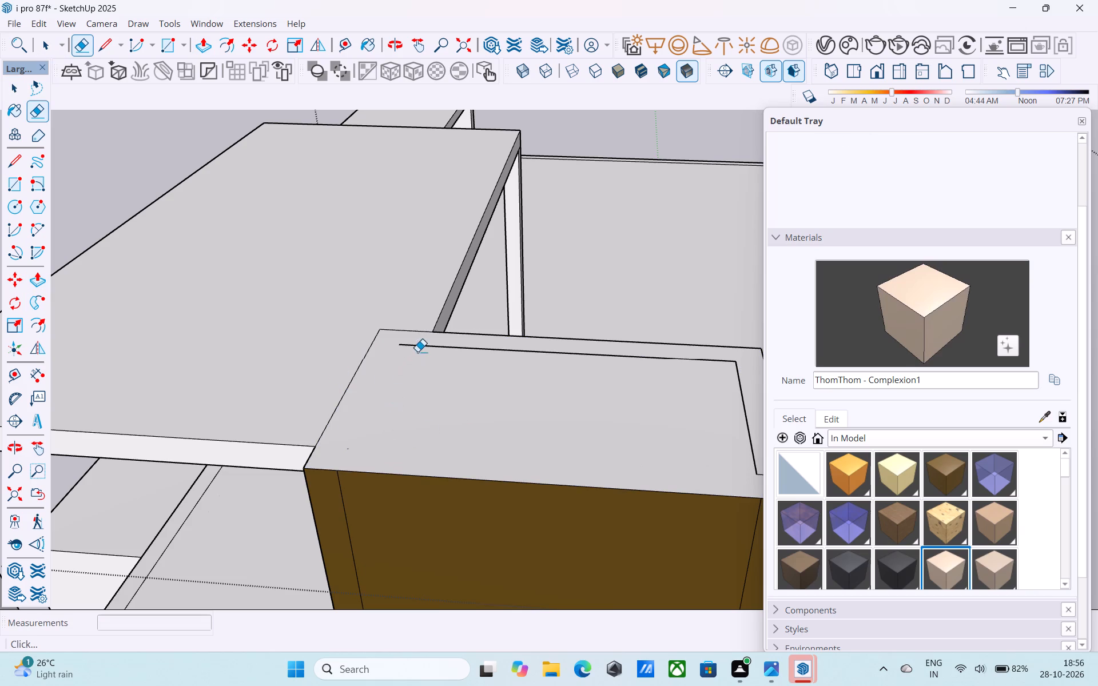
left_click(417, 347)
left_click(741, 381)
scroll(538, 415, "down", 6)
scroll(630, 441, "up", 3)
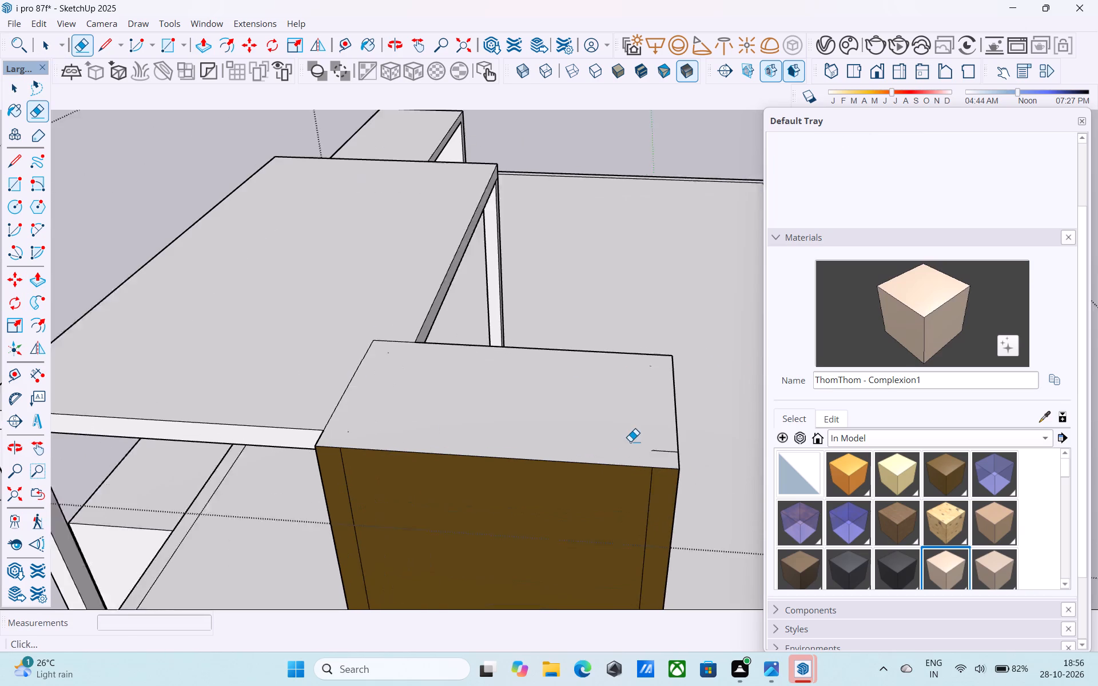
scroll(630, 441, "up", 1)
left_click_drag(666, 458, 660, 447)
scroll(641, 438, "down", 9)
key("space")
Erase the edges dividing the shaft's top from the slab's top to merge them into one surface.
middle_click_drag(459, 432, 828, 327)
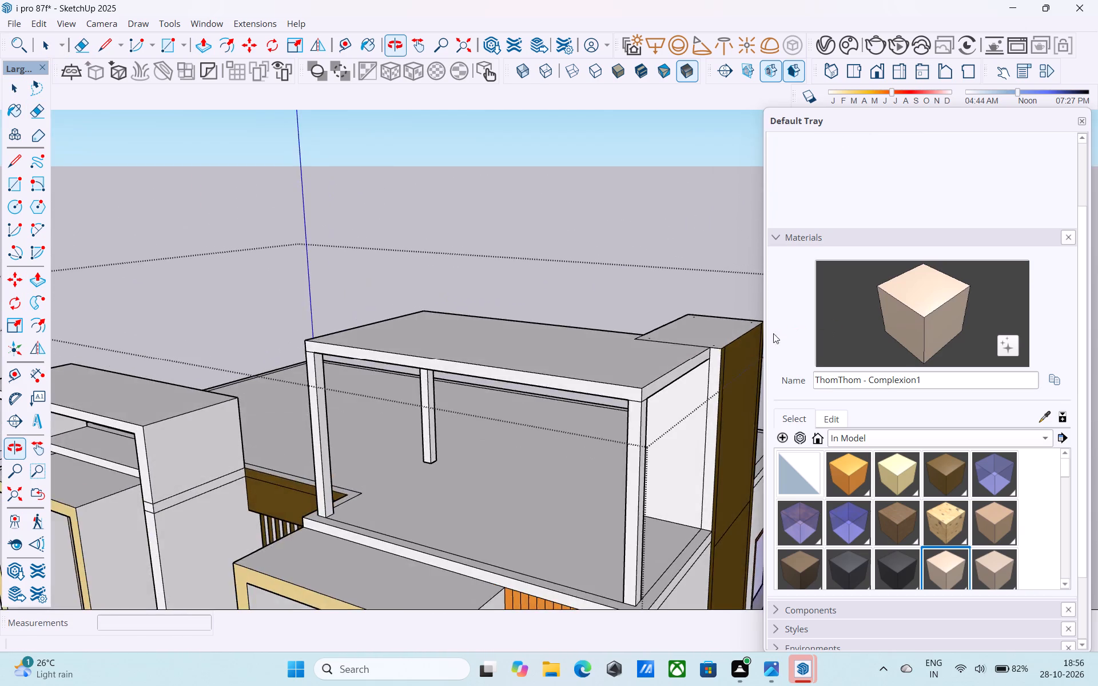
middle_click_drag(682, 336, 603, 417)
scroll(603, 417, "up", 8)
key("e")
left_click_drag(606, 413, 638, 382)
left_click_drag(607, 372, 562, 358)
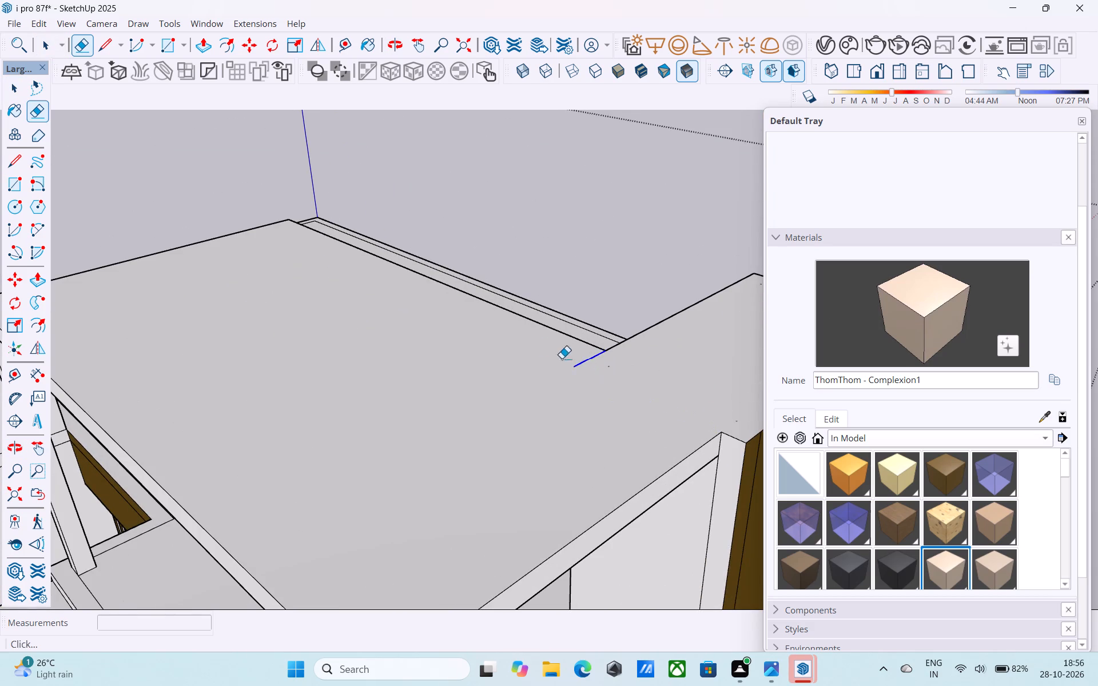
left_click_drag(562, 358, 531, 350)
scroll(497, 361, "down", 6)
middle_click_drag(455, 445, 684, 218)
key("space")
Save the model.
scroll(666, 232, "down", 4)
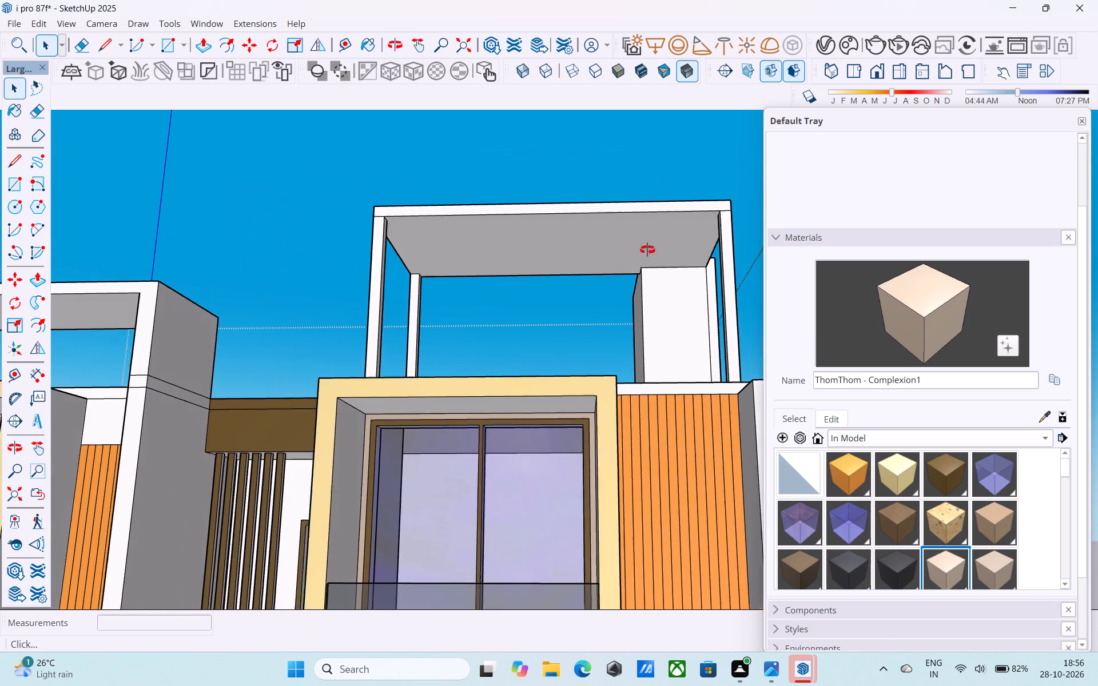
middle_click(650, 248)
key("ctrl+s")
Paint the underside of the rooftop slab with the D08_Bronzed_Mustard material.
scroll(629, 263, "down", 3)
middle_click_drag(622, 269, 575, 301)
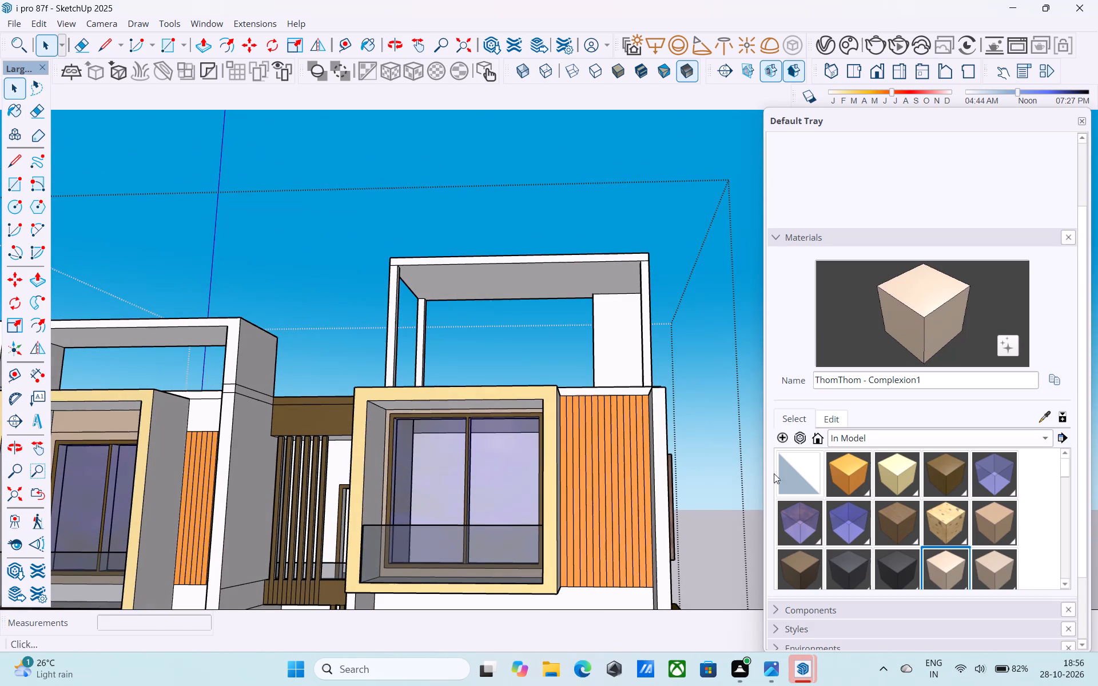
left_click(946, 476)
scroll(527, 320, "up", 3)
left_click(515, 265)
middle_click_drag(515, 265, 472, 306)
scroll(515, 265, "up", 1)
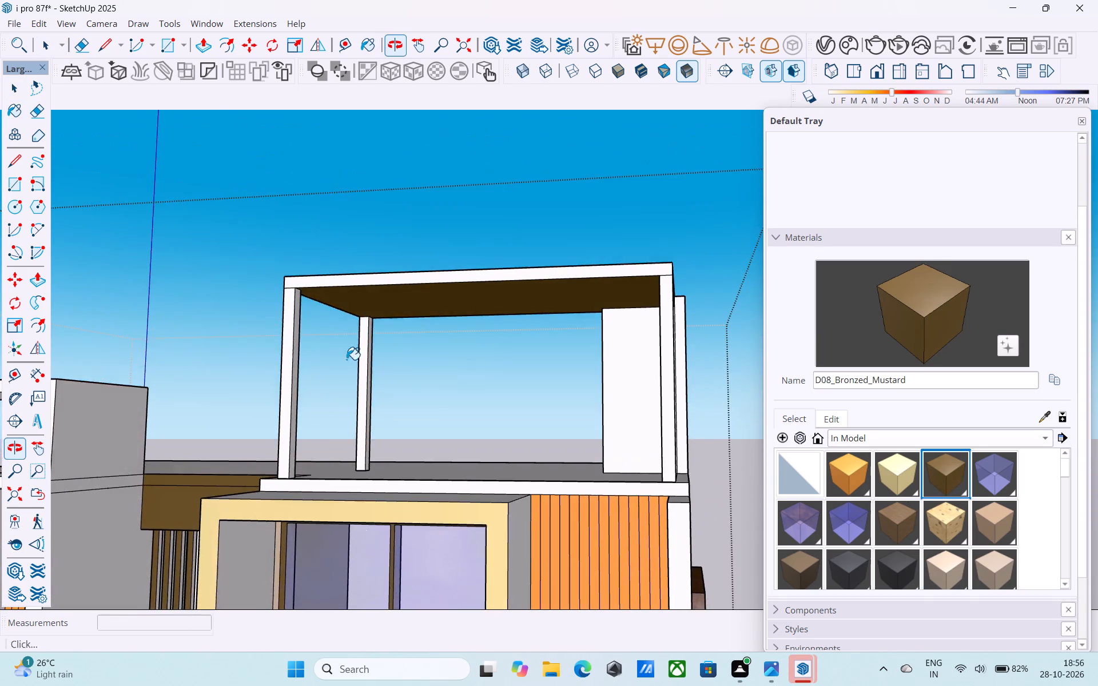
Paint the canopy slab's front and adjoining side edges and the two front posts' visible faces with D08_Bronzed_Mustard.
scroll(248, 380, "up", 5)
left_click(335, 206)
left_click(326, 236)
scroll(320, 239, "down", 4)
scroll(320, 240, "up", 4)
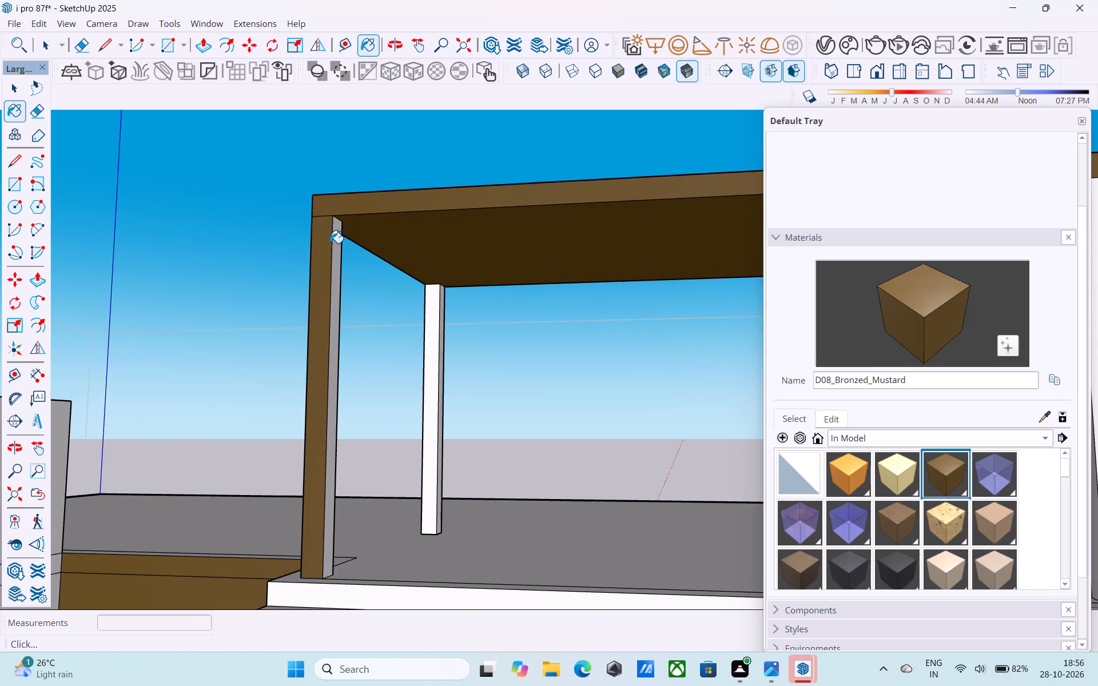
left_click(335, 243)
scroll(332, 242, "down", 4)
middle_click_drag(329, 242, 113, 214, "shift")
left_click(587, 193)
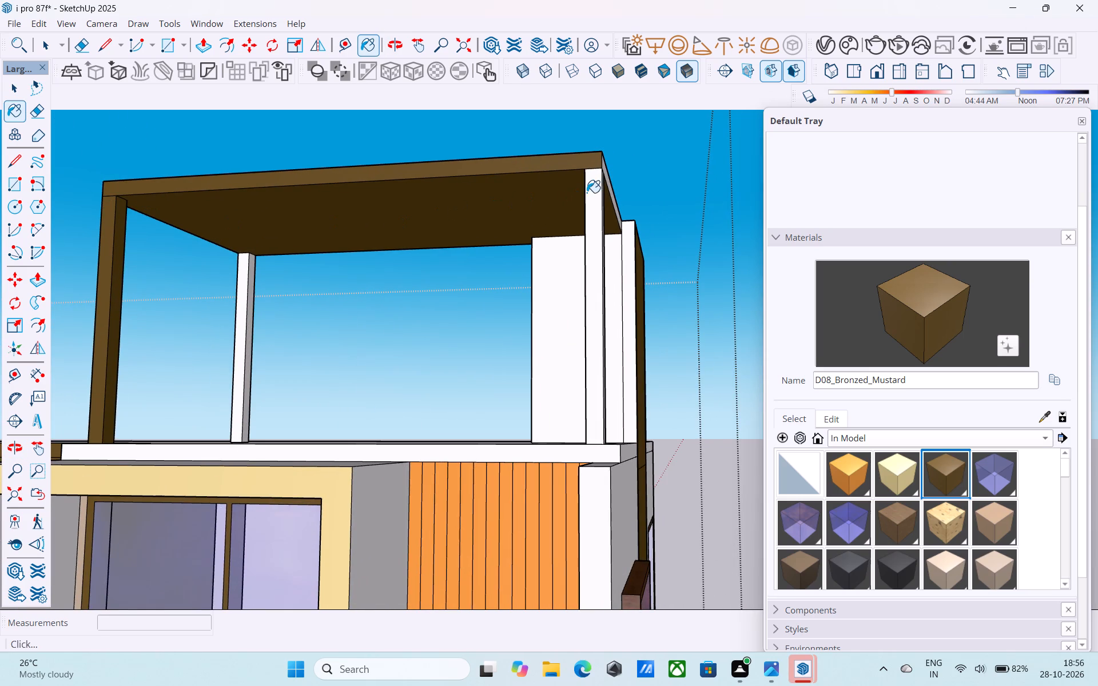
middle_click_drag(588, 191, 449, 210)
scroll(445, 234, "up", 3)
left_click(437, 249)
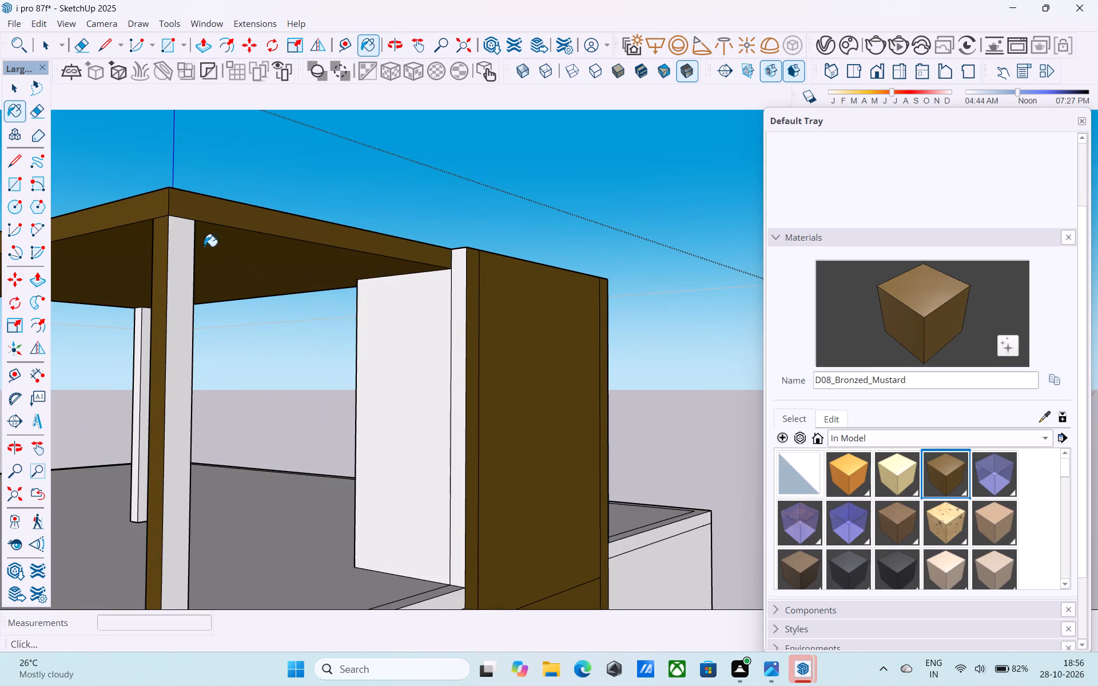
left_click(183, 237)
Paint the two exposed faces of the rear canopy post with D08_Bronzed_Mustard.
middle_click_drag(186, 241, 421, 229, "shift")
scroll(324, 306, "up", 4)
left_click(218, 328)
left_click(212, 327)
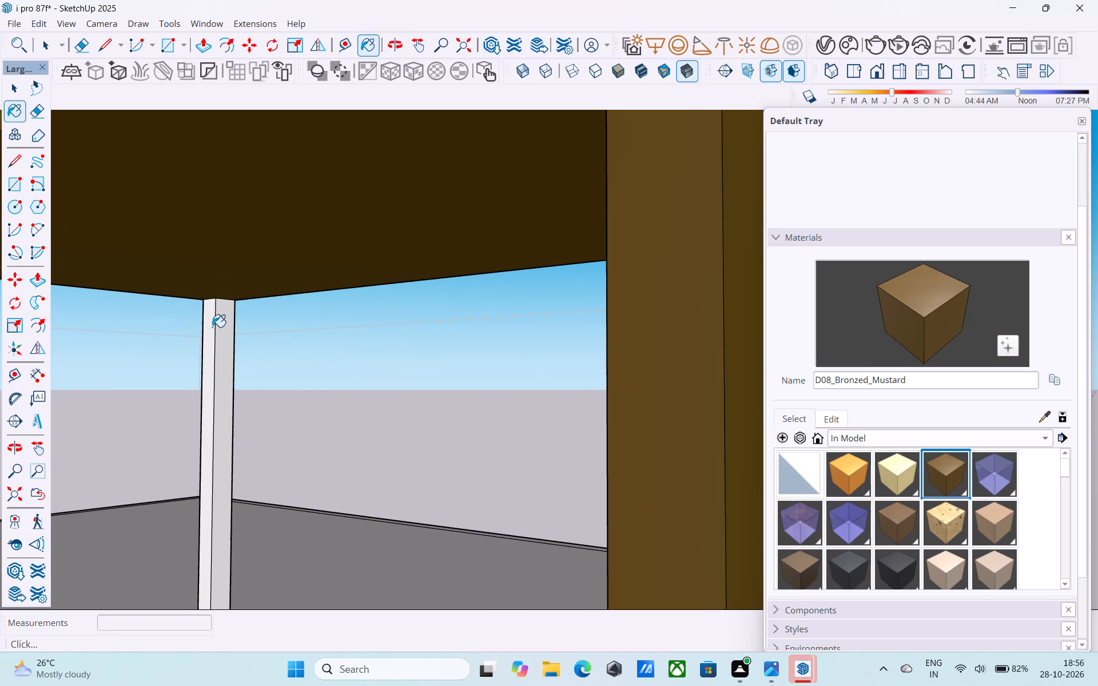
left_click(222, 324)
scroll(222, 322, "down", 9)
middle_click_drag(323, 360, 300, 344)
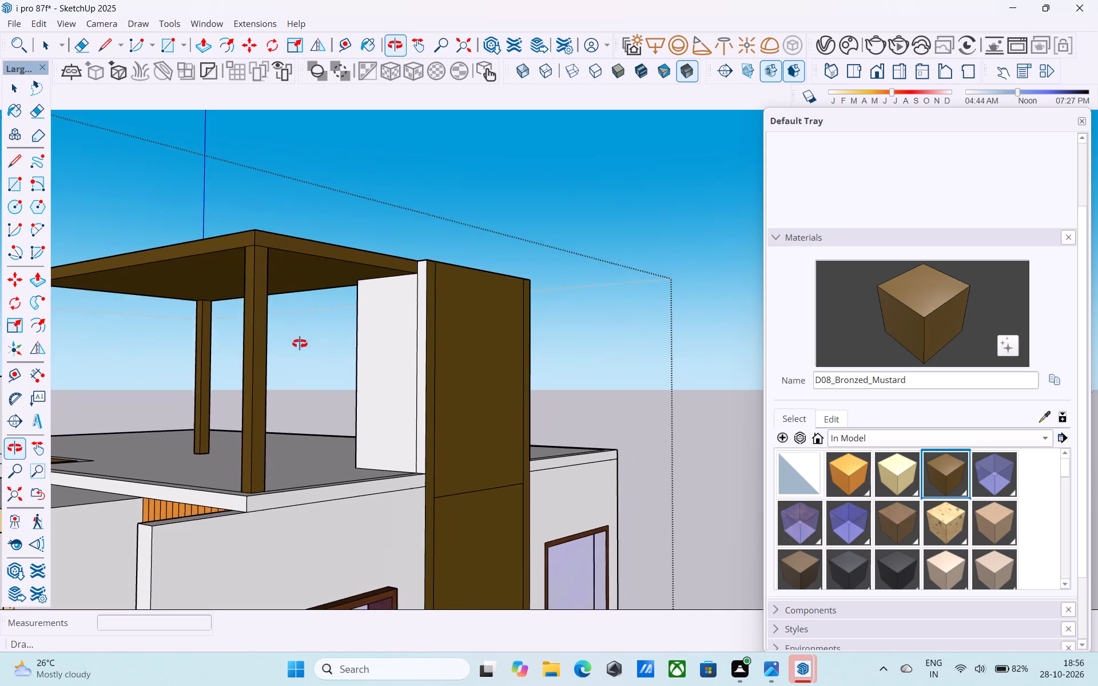
Paint the narrow white face of the rooftop shaft beside the slab with D08_Bronzed_Mustard.
middle_click_drag(300, 344, 240, 394)
middle_click_drag(418, 360, 503, 364)
scroll(433, 336, "up", 5)
key("space")
scroll(433, 334, "down", 5)
middle_click_drag(433, 334, 543, 344)
scroll(544, 344, "down", 4)
middle_click_drag(540, 345, 495, 332)
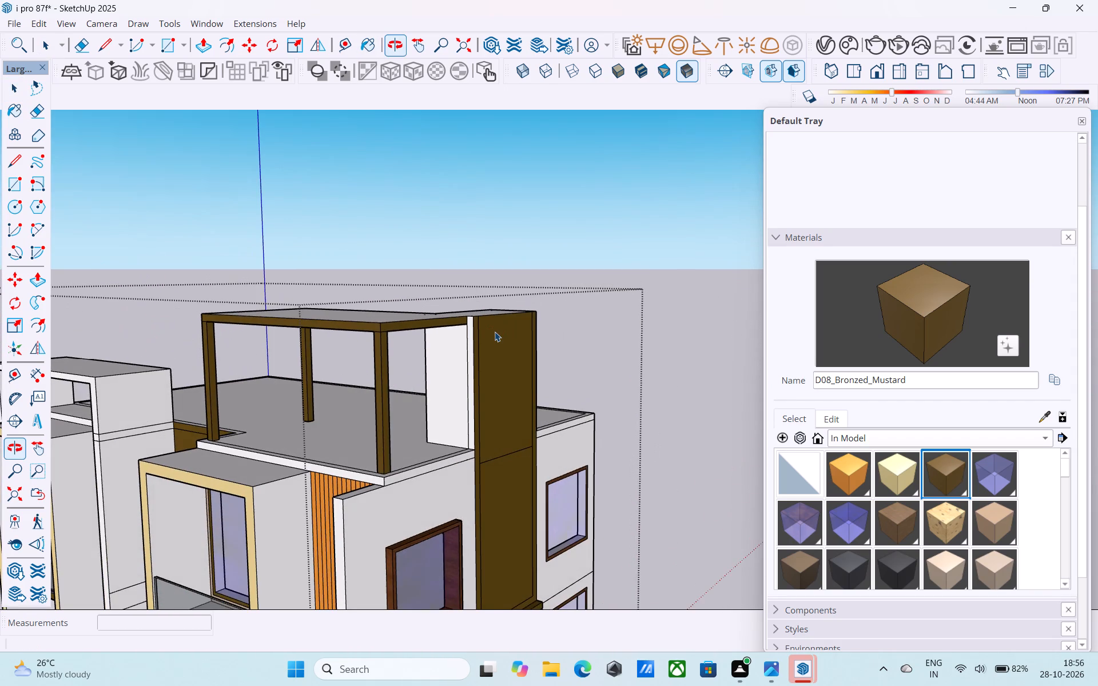
scroll(495, 332, "down", 1)
middle_click_drag(495, 332, 526, 411)
scroll(506, 404, "up", 8)
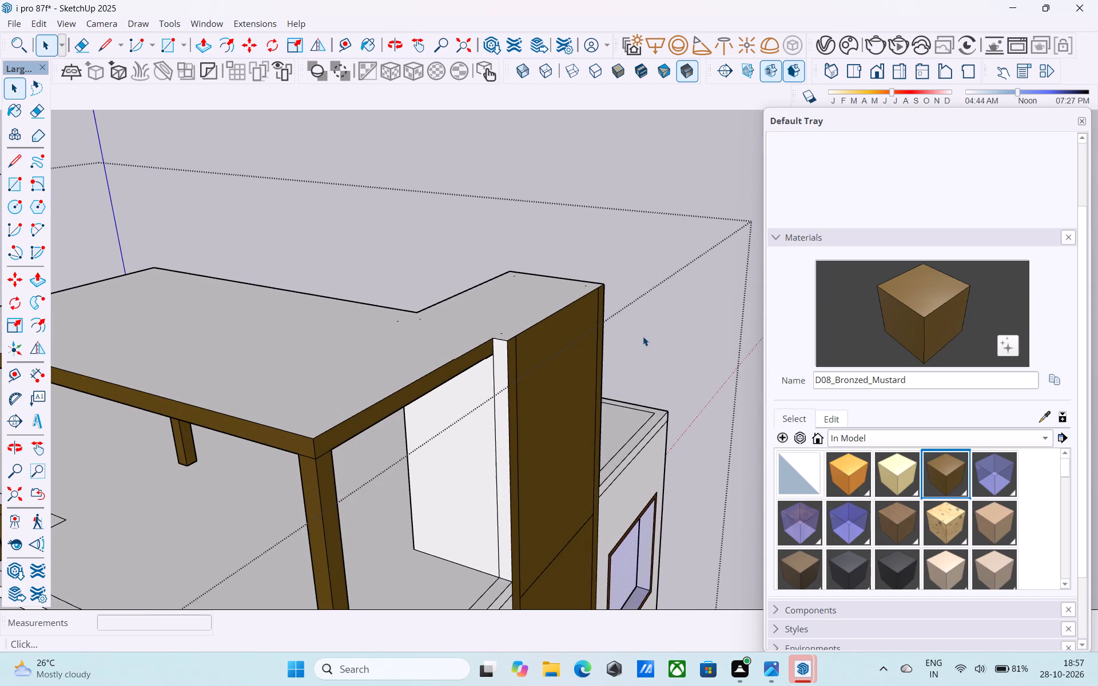
left_click(912, 298)
left_click(503, 371)
scroll(537, 350, "down", 4)
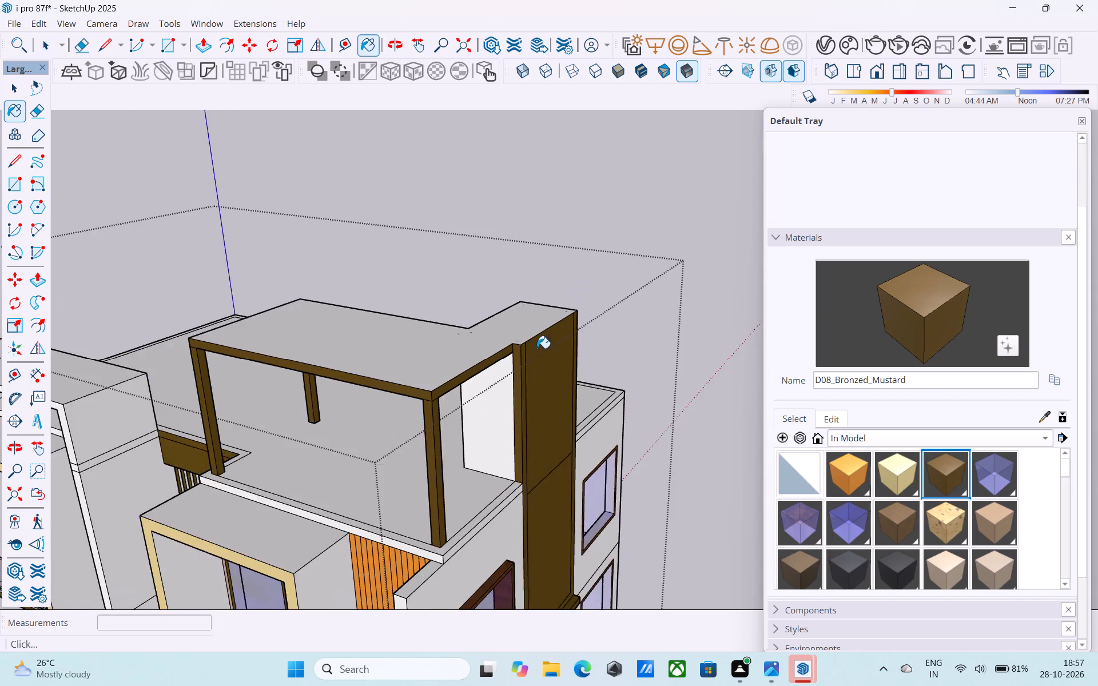
Paint the canopy slab's edge on the side opposite the shaft and the post faces on that side with D08_Bronzed_Mustard.
scroll(537, 348, "down", 6)
middle_click_drag(521, 349, 1087, 341)
middle_click_drag(614, 450, 479, 452)
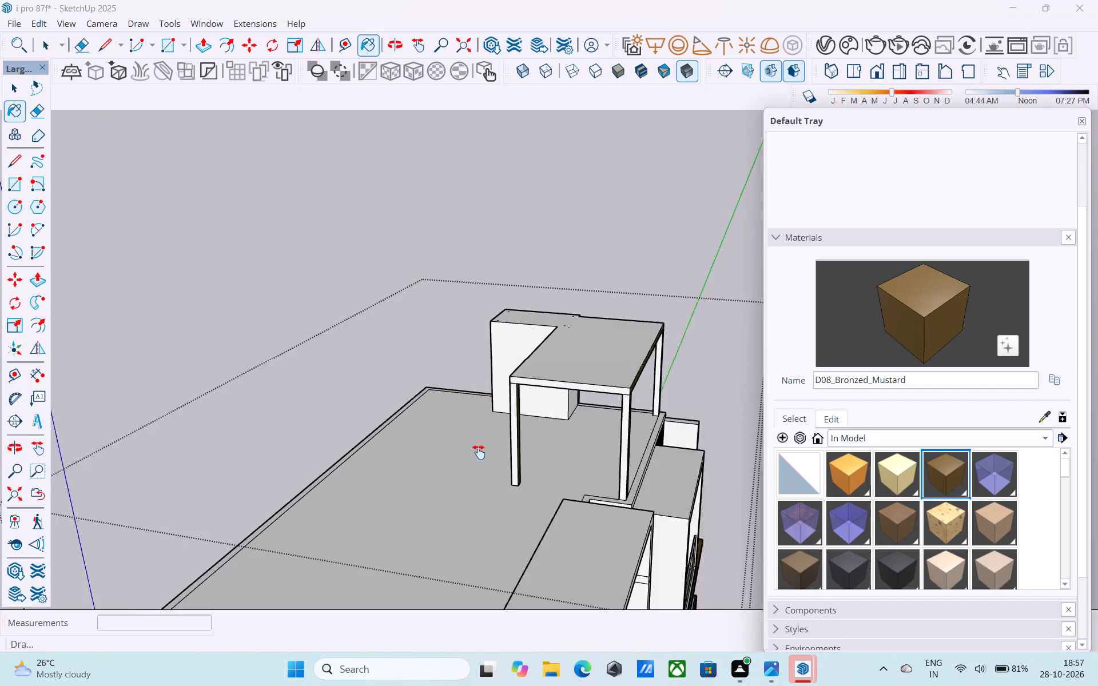
middle_click_drag(479, 452, 474, 452)
scroll(477, 445, "up", 5)
left_click(595, 402)
left_click(590, 395)
left_click(575, 350)
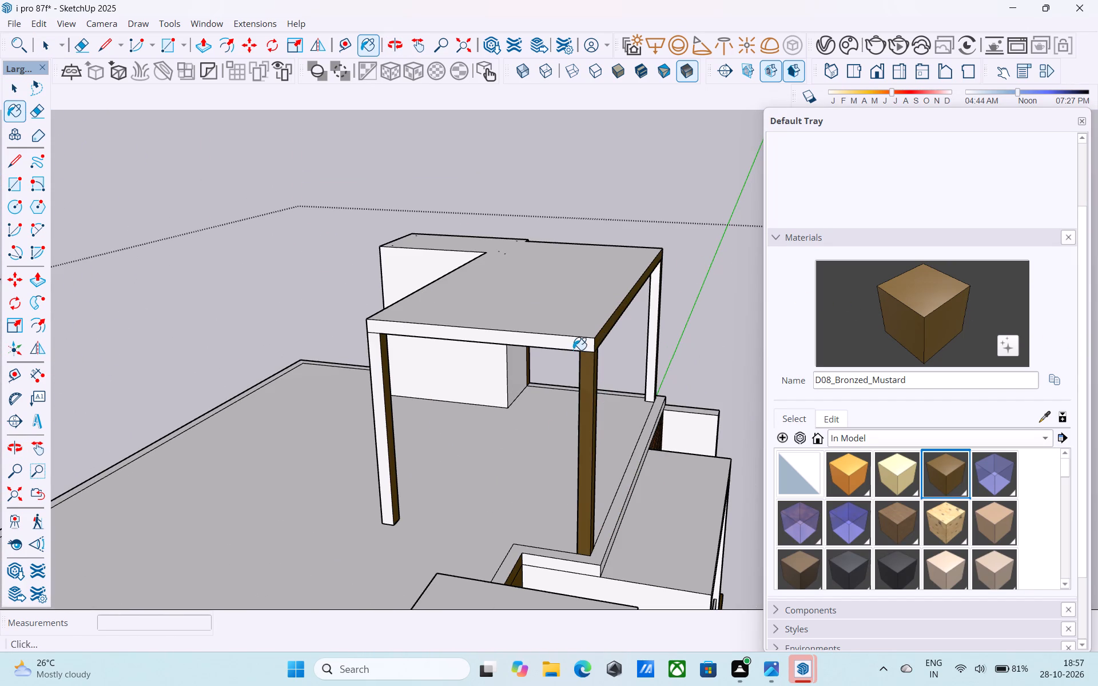
left_click(375, 364)
left_click(382, 332)
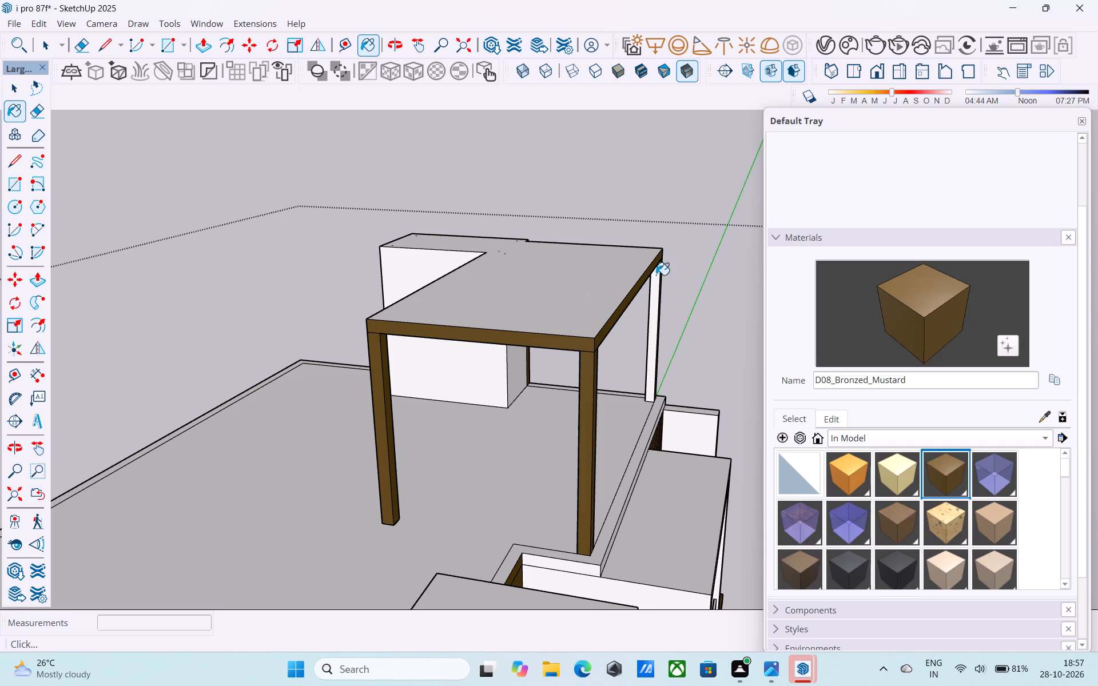
left_click(661, 279)
left_click(659, 282)
Paint the canopy slab's rear edge and the remaining rear-facing post faces with D08_Bronzed_Mustard.
middle_click_drag(656, 284, 751, 268)
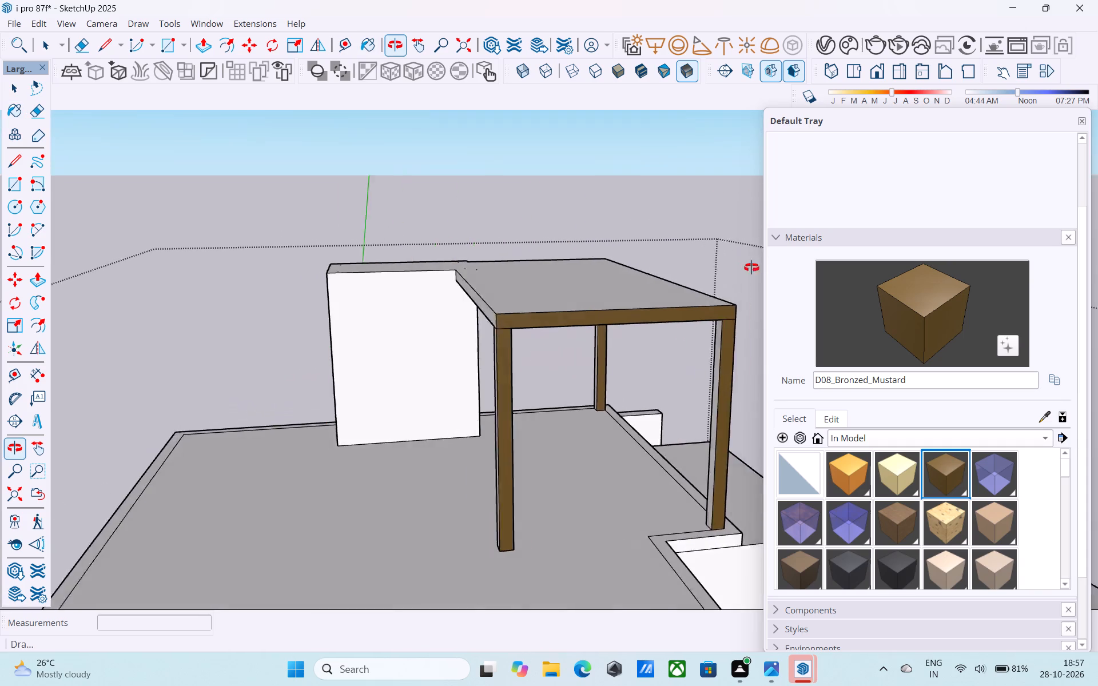
middle_click_drag(751, 268, 739, 277)
scroll(550, 368, "up", 3)
left_click(598, 312)
left_click(586, 285)
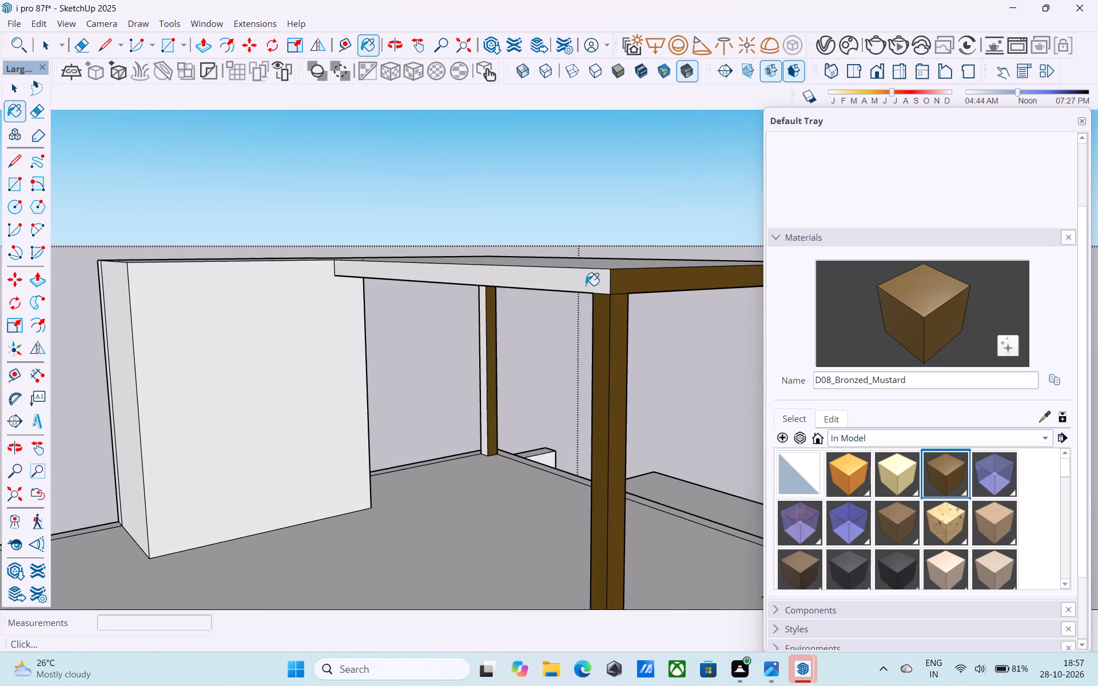
middle_click_drag(586, 286, 443, 275, "shift")
left_click(705, 304)
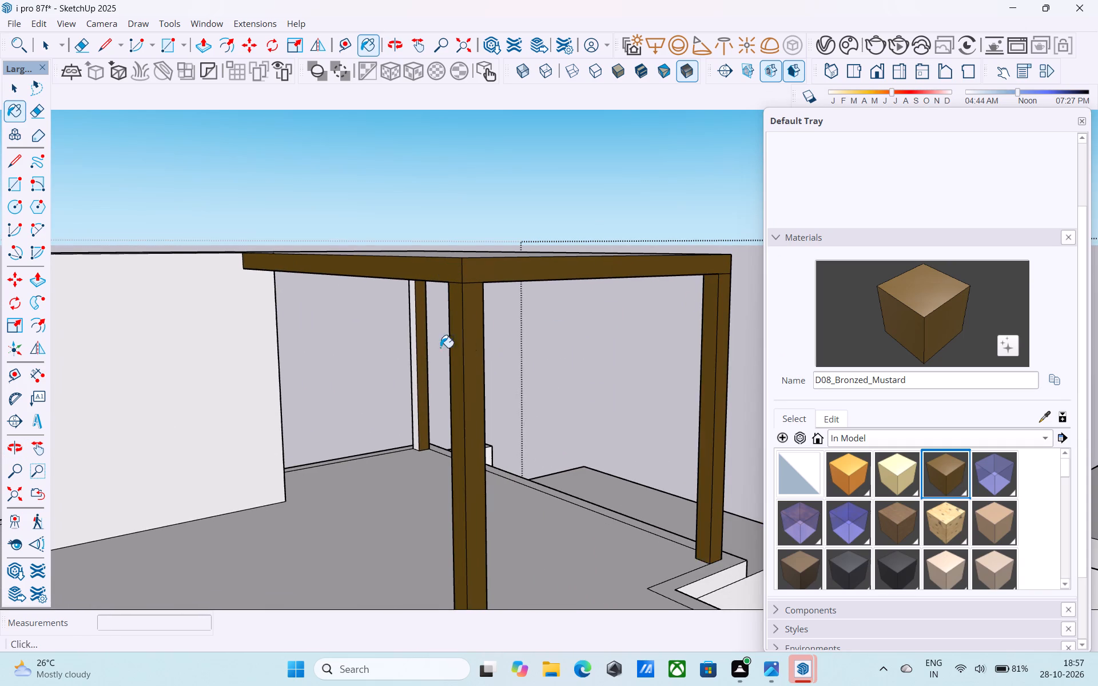
scroll(431, 343, "up", 3)
left_click(409, 328)
scroll(411, 327, "down", 4)
Examine the painted canopy, its post bases and the roof's border strip from several sides.
middle_click_drag(413, 328, 134, 358)
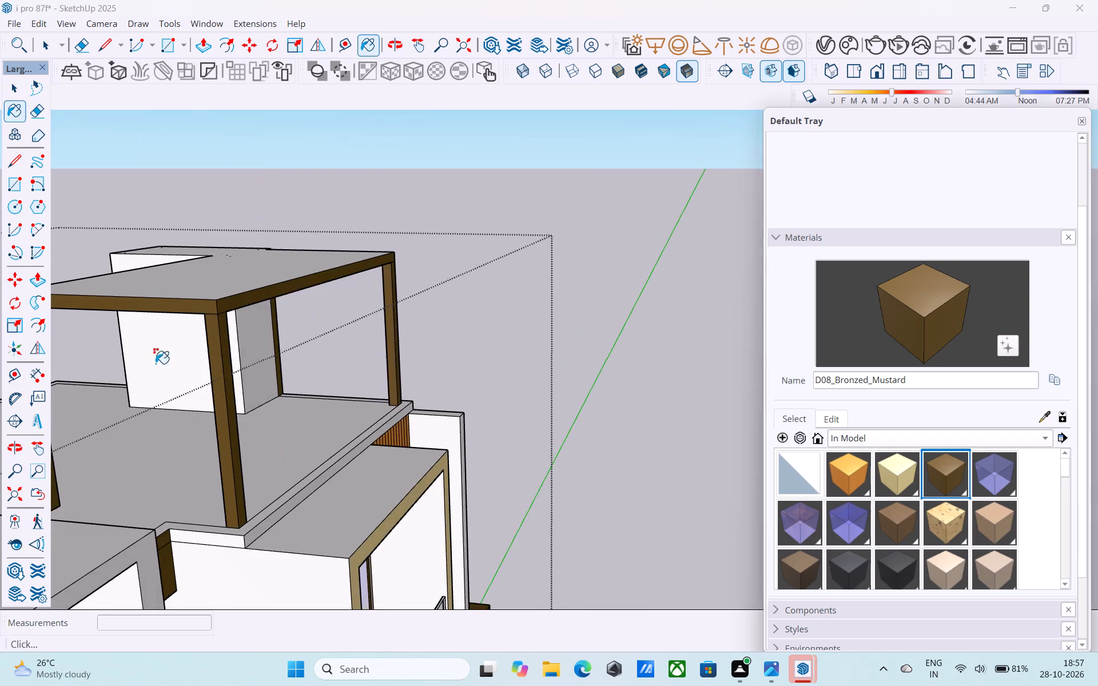
middle_click_drag(168, 366, 0, 347, "shift")
scroll(295, 325, "down", 4)
middle_click_drag(311, 329, 389, 359, "shift")
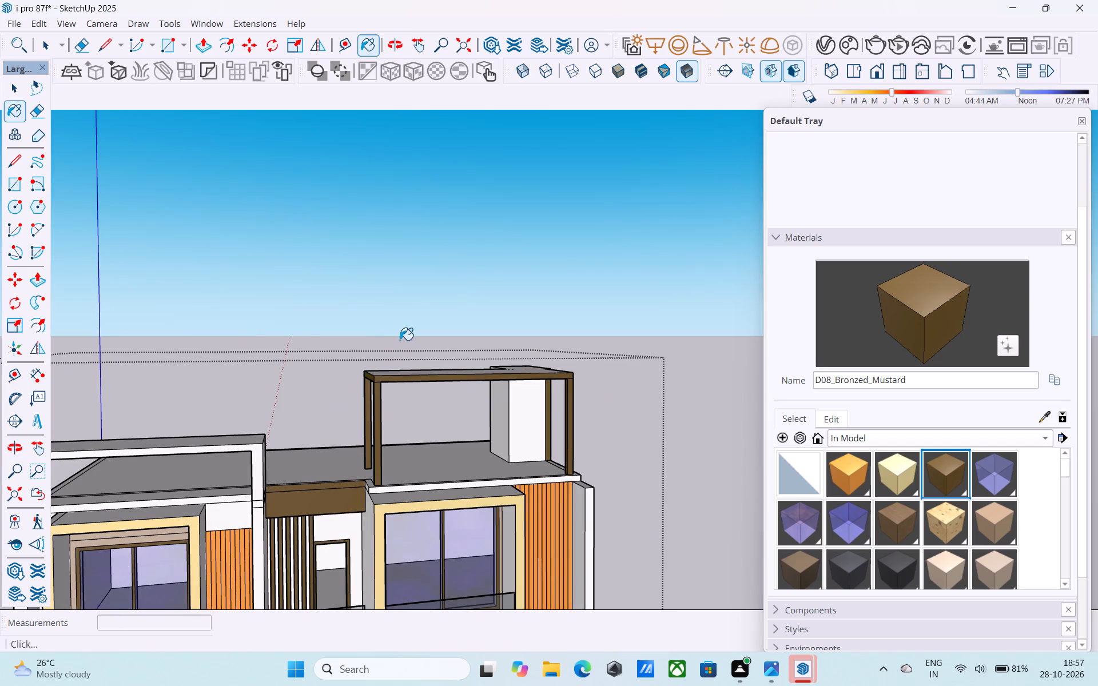
scroll(411, 329, "down", 3)
middle_click_drag(423, 351, 400, 393)
scroll(394, 466, "up", 5)
middle_click_drag(411, 476, 396, 498)
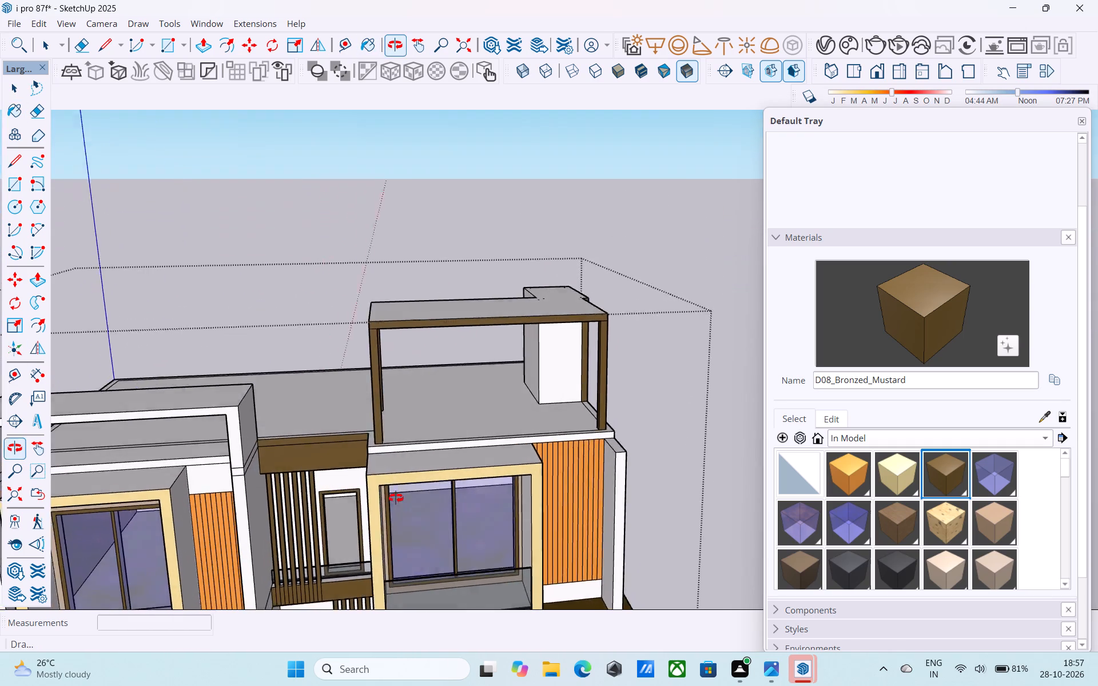
middle_click_drag(396, 498, 415, 542)
scroll(406, 527, "up", 5)
middle_click_drag(494, 501, 100, 538)
scroll(578, 506, "up", 2)
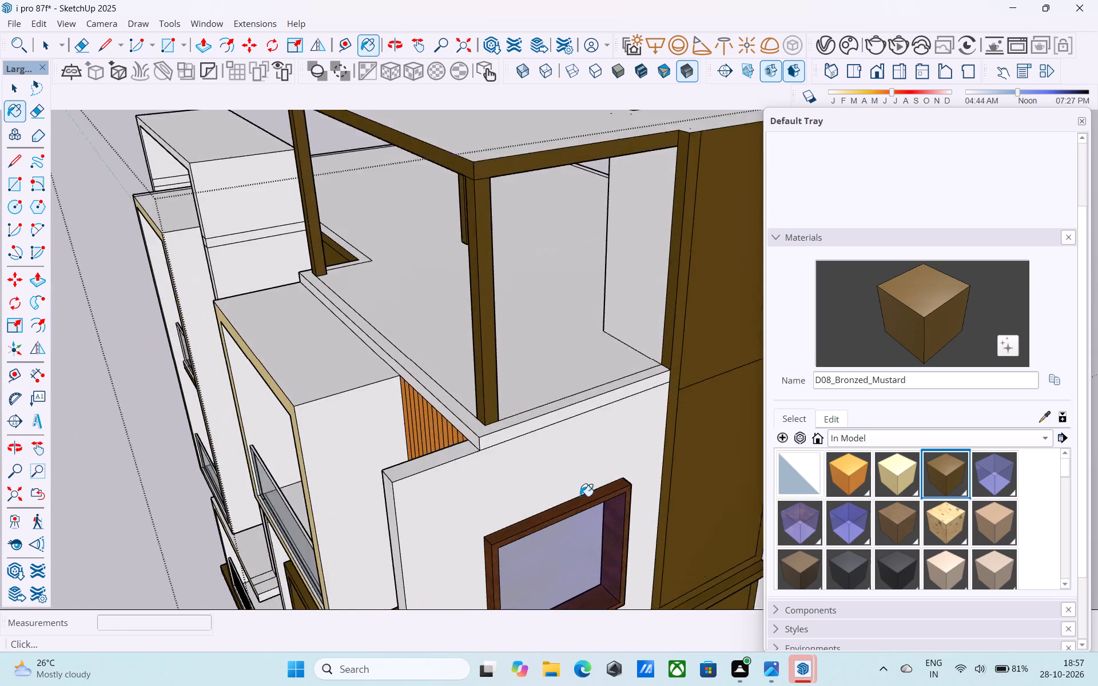
scroll(580, 496, "up", 2)
middle_click_drag(508, 448, 535, 453)
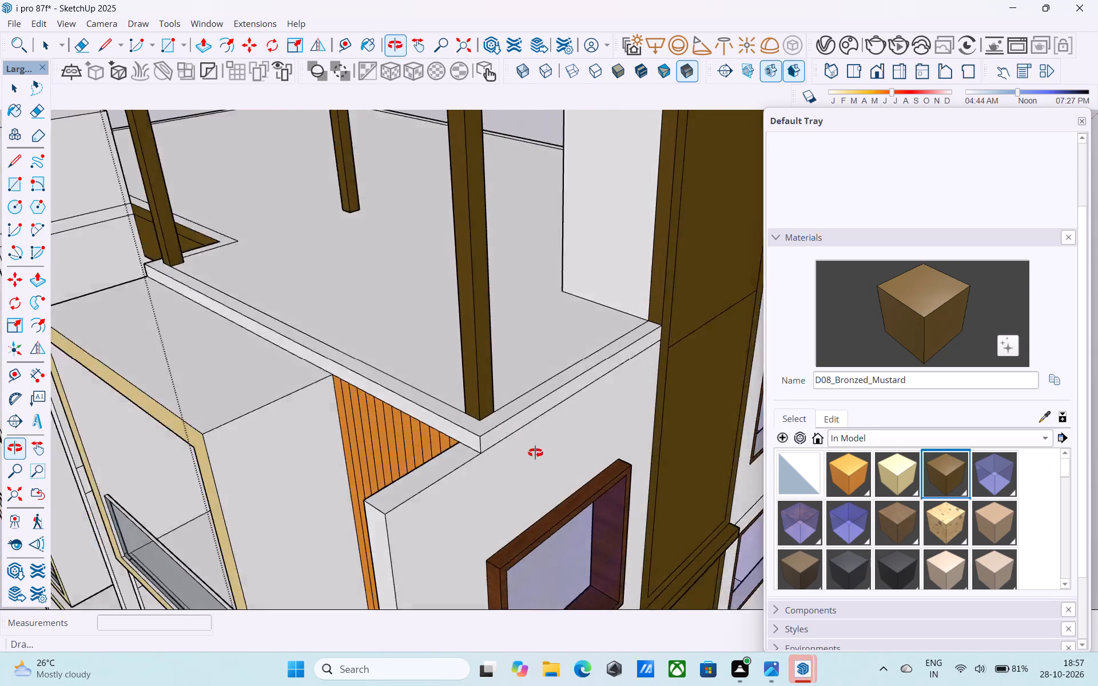
middle_click_drag(535, 453, 503, 452)
key("space")
scroll(476, 458, "down", 4)
middle_click_drag(476, 458, 463, 470)
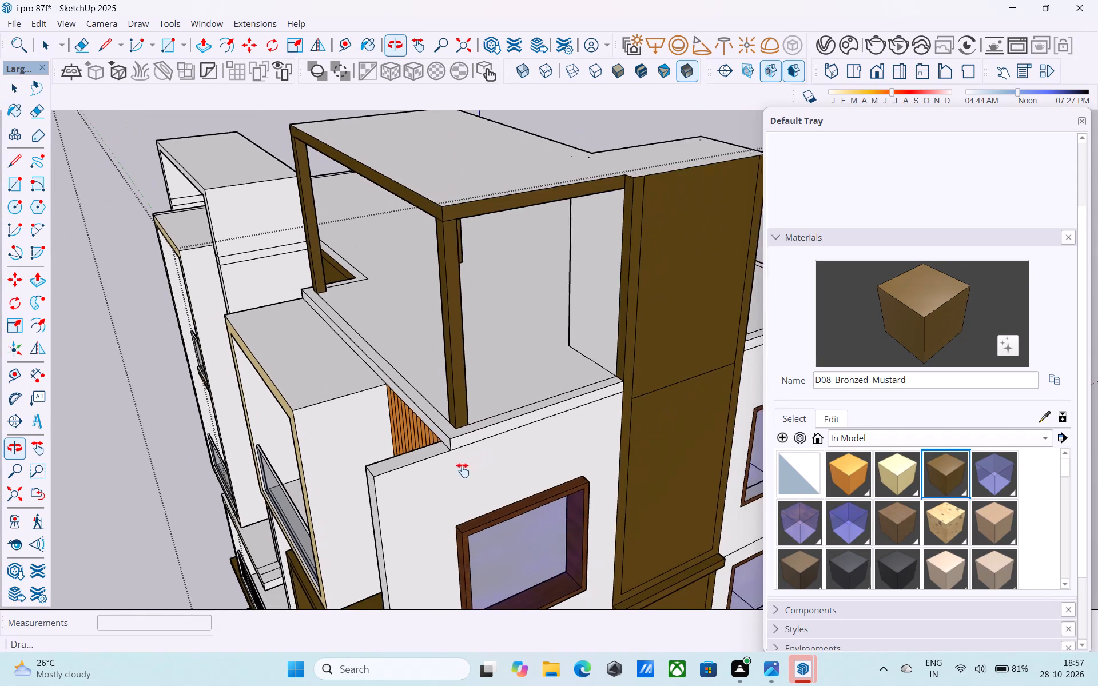
middle_click_drag(463, 470, 479, 504)
middle_click_drag(455, 501, 542, 517, "shift")
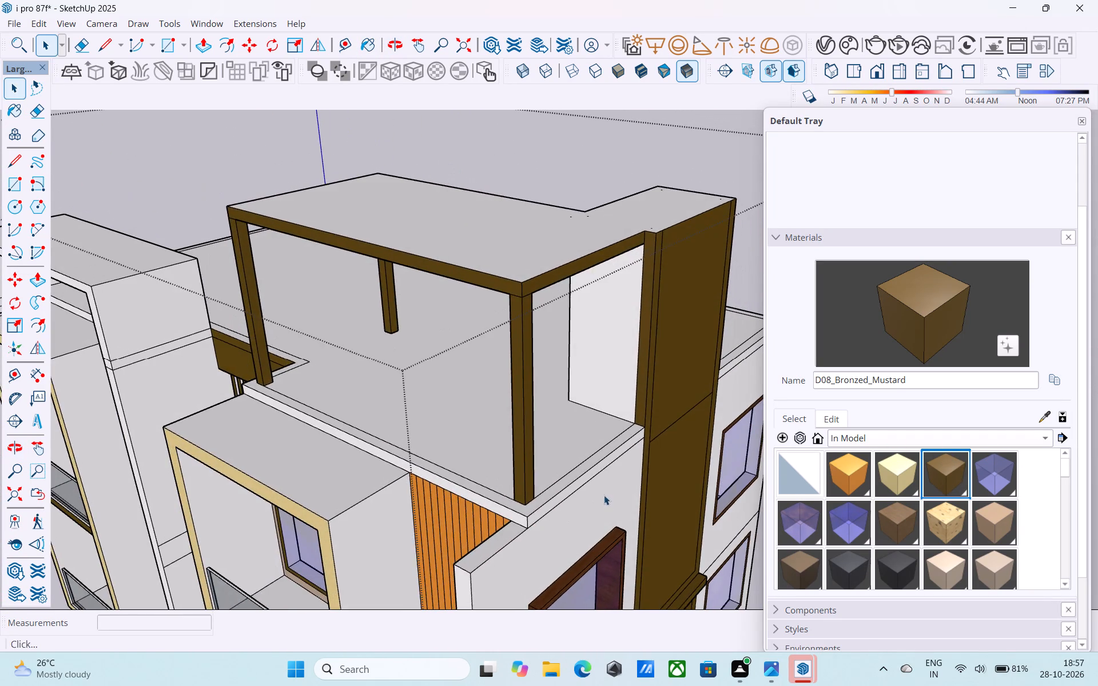
middle_click_drag(602, 490, 626, 474)
scroll(598, 478, "up", 5)
middle_click_drag(586, 470, 631, 504)
scroll(616, 474, "up", 1)
scroll(615, 474, "down", 5)
middle_click_drag(599, 477, 747, 480, "shift")
scroll(722, 466, "down", 3)
middle_click_drag(117, 547, 482, 566)
middle_click_drag(484, 565, 409, 454)
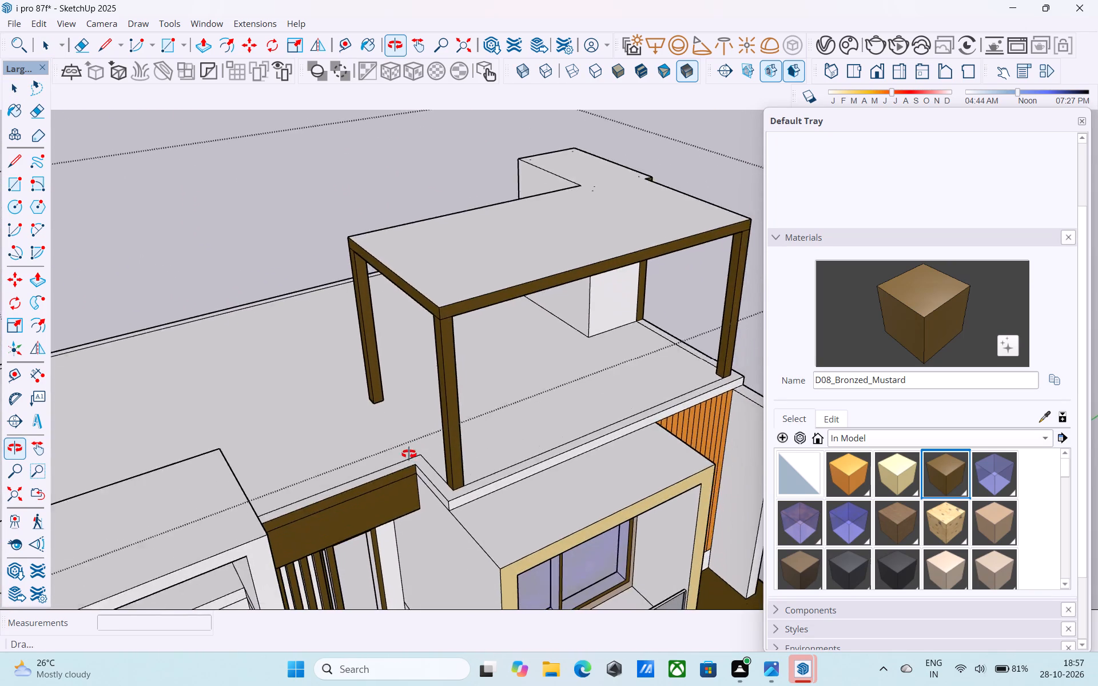
middle_click_drag(409, 454, 267, 376)
scroll(309, 425, "up", 5)
middle_click_drag(385, 378, 452, 609)
scroll(425, 460, "down", 4)
middle_click_drag(431, 465, 442, 537)
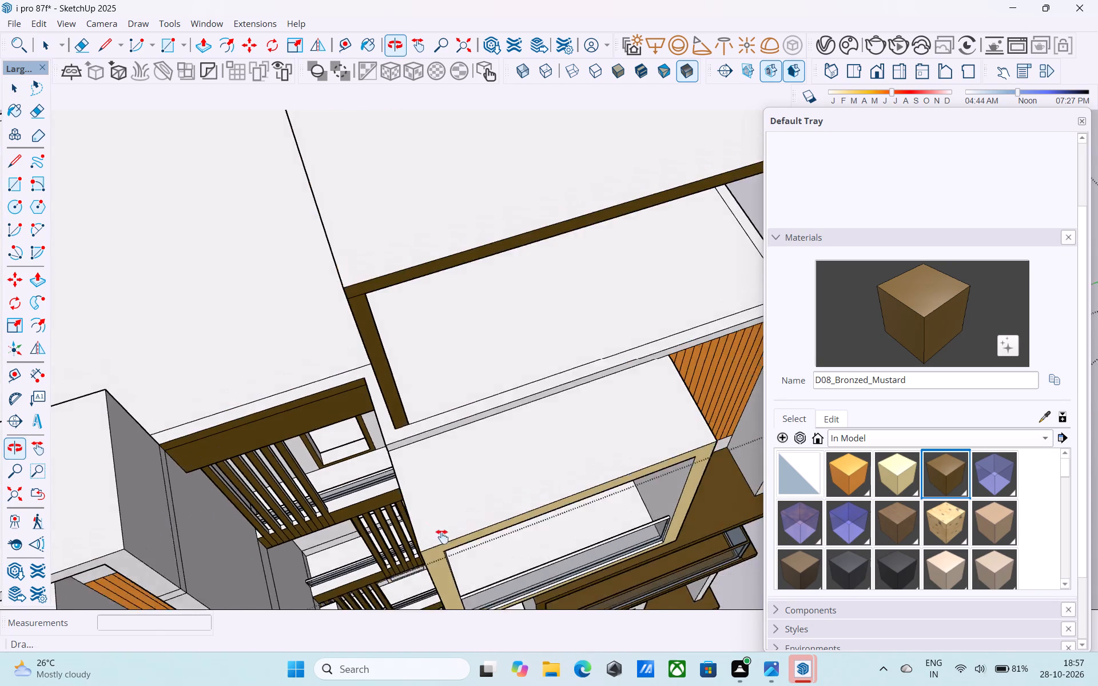
middle_click_drag(442, 537, 453, 578)
middle_click_drag(453, 578, 412, 476)
scroll(388, 450, "down", 4)
middle_click_drag(387, 450, 432, 464)
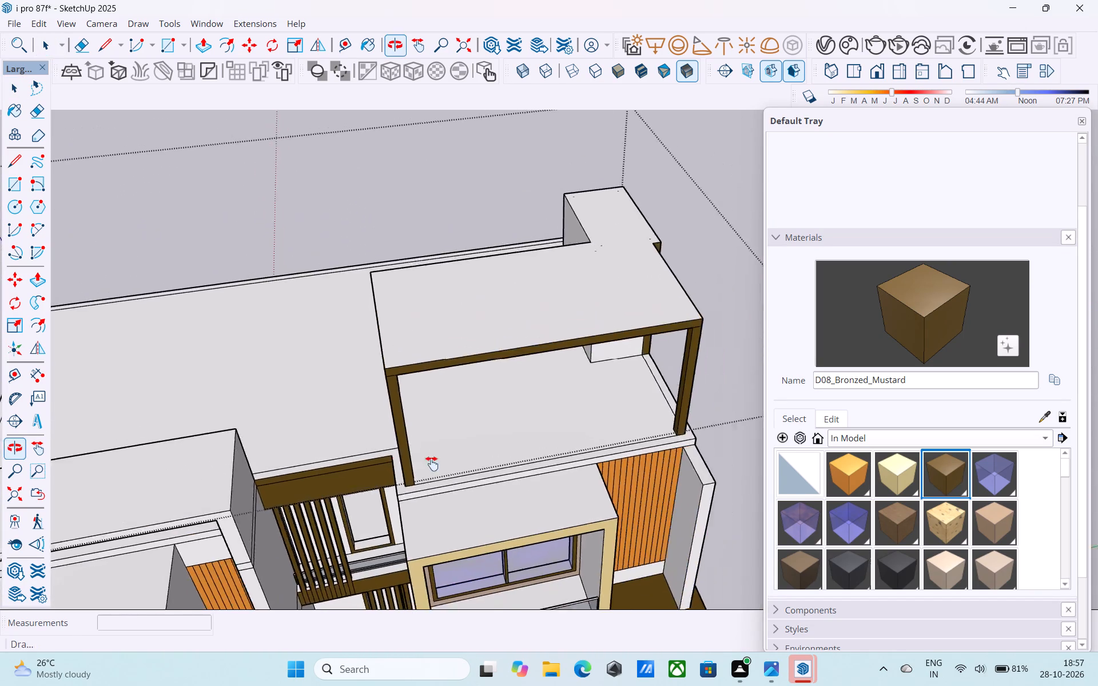
middle_click_drag(432, 464, 536, 440)
scroll(520, 426, "down", 4)
middle_click_drag(513, 433, 472, 459, "shift")
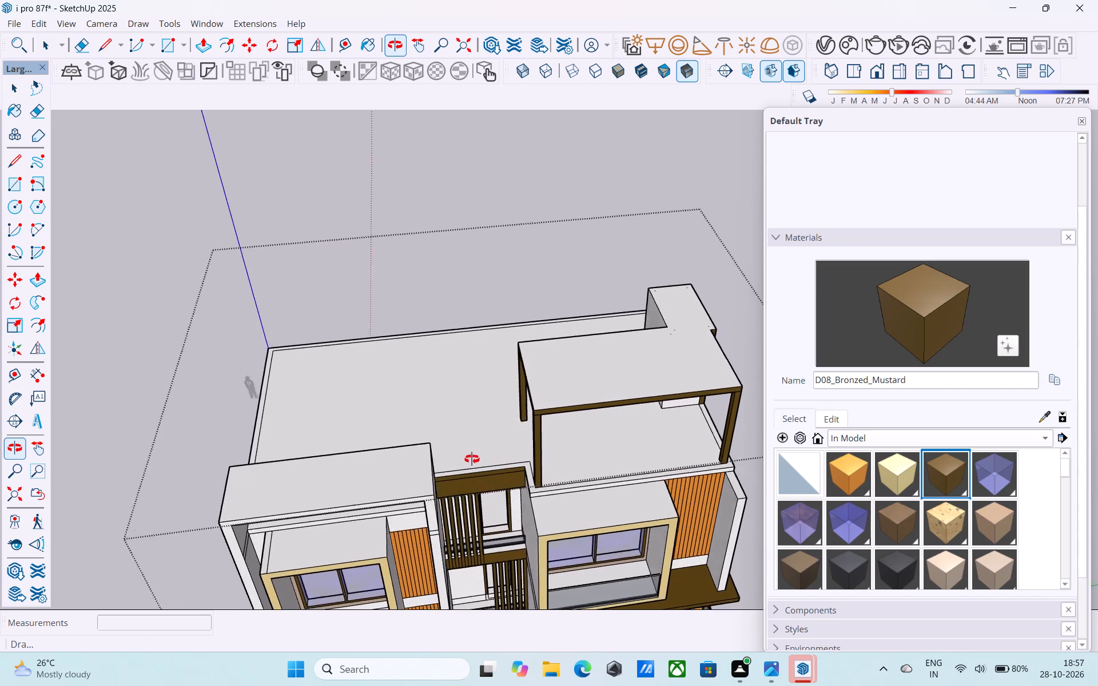
middle_click_drag(472, 459, 405, 461, "shift")
Draw a 6" line across the roof's border strip where it meets the raised side wall above the slatted screen.
scroll(416, 480, "up", 13)
middle_click_drag(452, 436, 441, 482, "shift")
scroll(440, 482, "up", 7)
key("l")
left_click(384, 458)
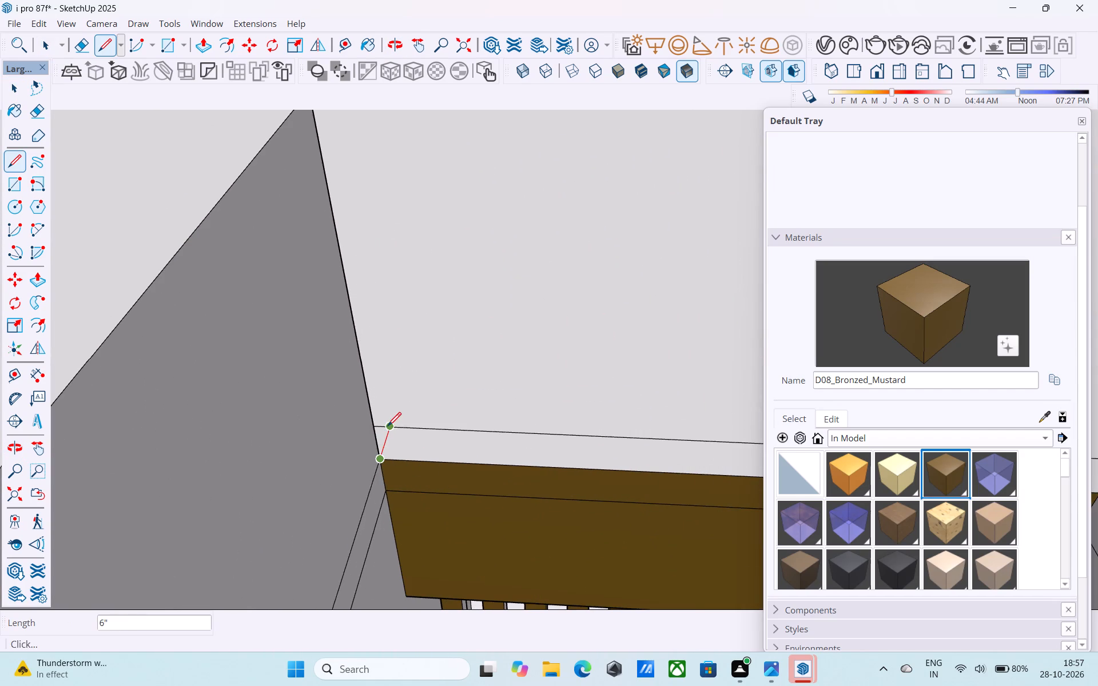
left_click(388, 427)
key("space")
Offset the outline of the roof's border strip 2" inward.
scroll(280, 433, "down", 20)
scroll(280, 433, "down", 5)
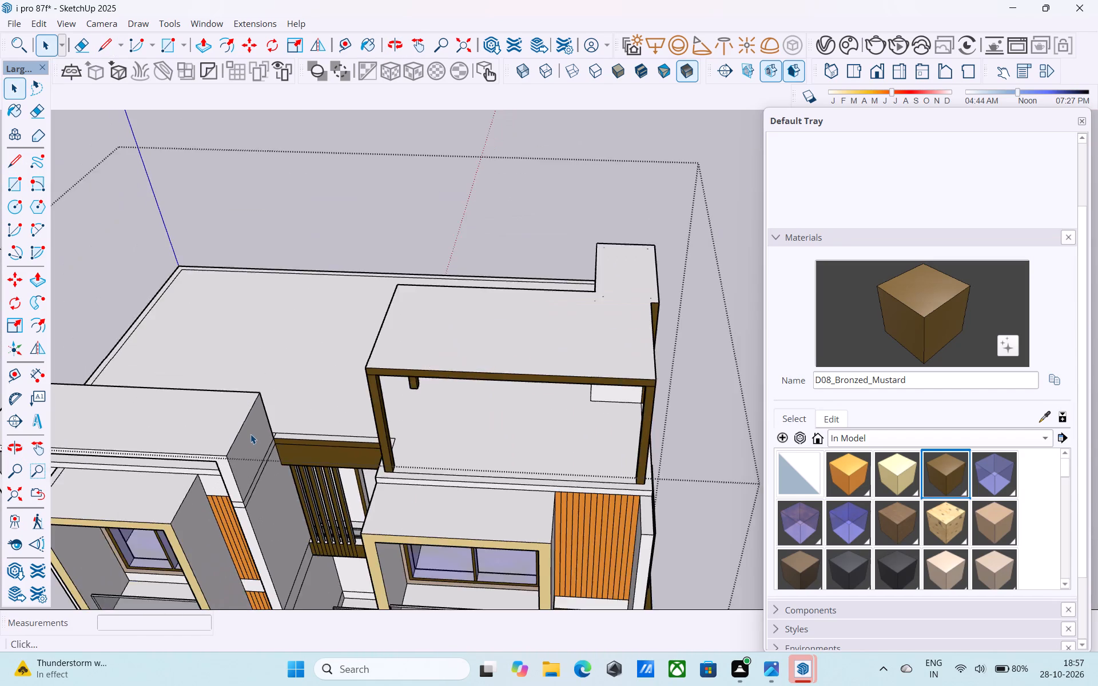
scroll(250, 434, "down", 4)
middle_click_drag(376, 456, 341, 450)
scroll(369, 457, "up", 13)
left_click(429, 451)
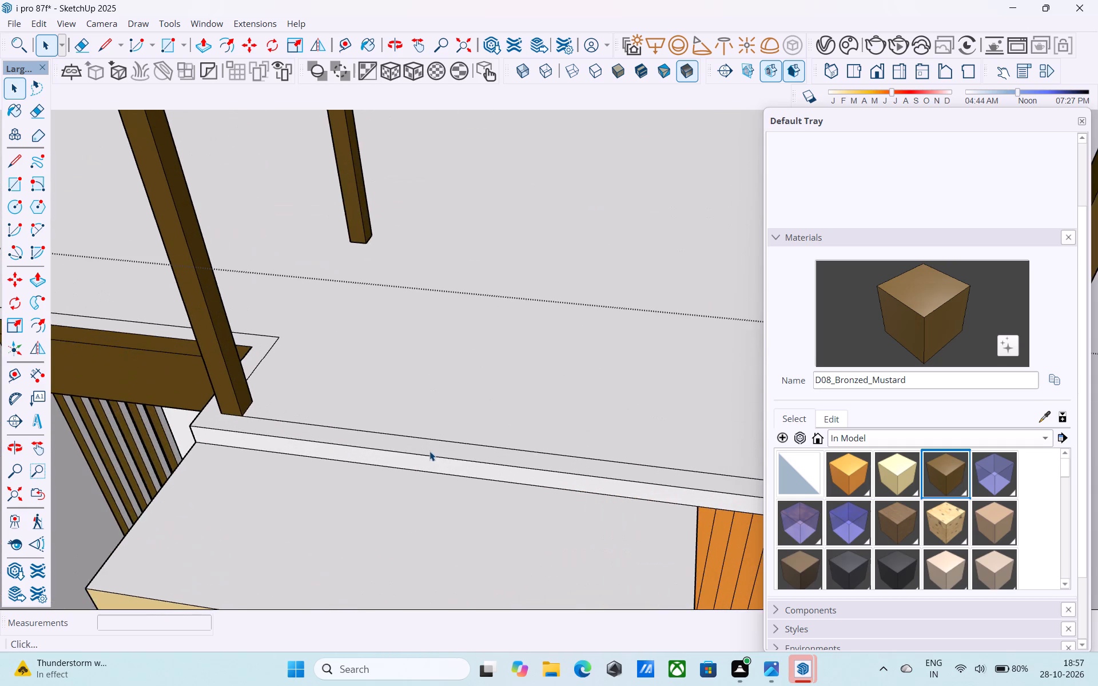
scroll(430, 450, "up", 9)
key("f")
left_click(430, 450)
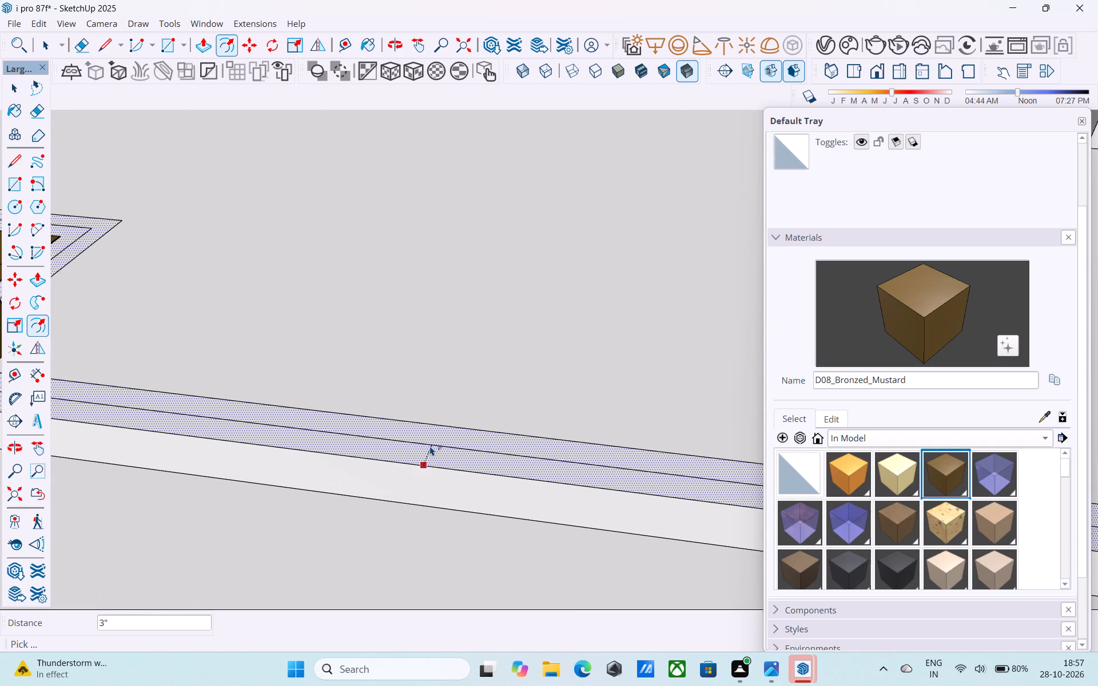
type("1.5\"")
key("Return")
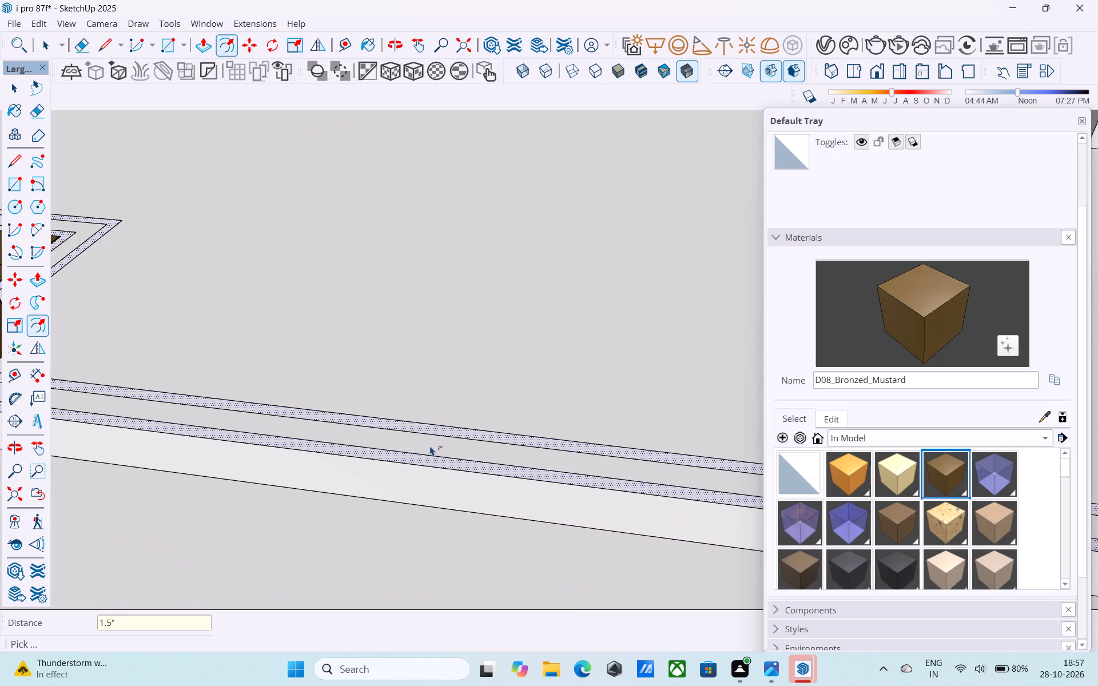
type("2\"")
key("Return")
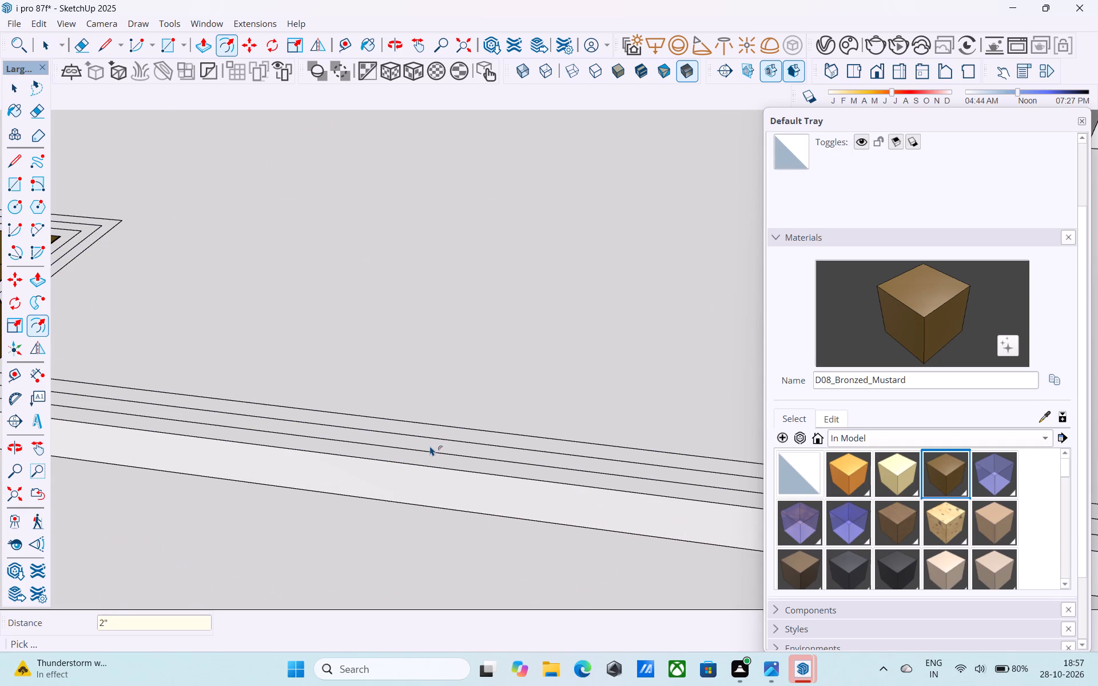
Push/Pull the middle band of the roof's border strip up 3' to form a parapet.
key("space")
scroll(430, 446, "up", 4)
left_click(430, 446)
scroll(428, 442, "down", 4)
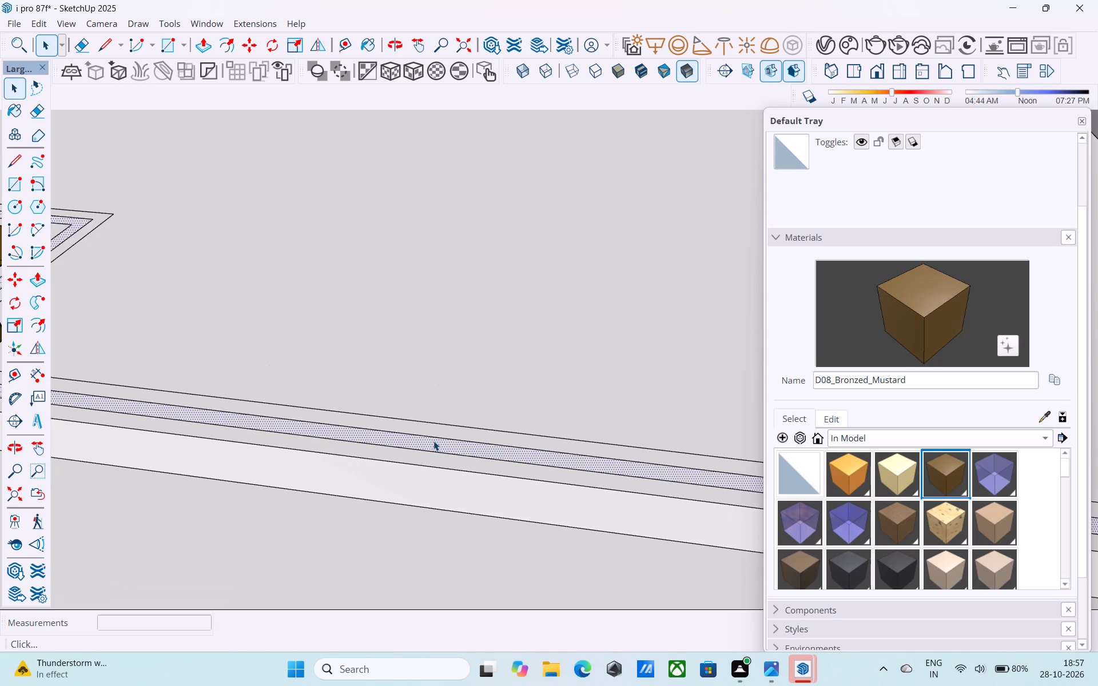
key("p")
left_click(434, 441)
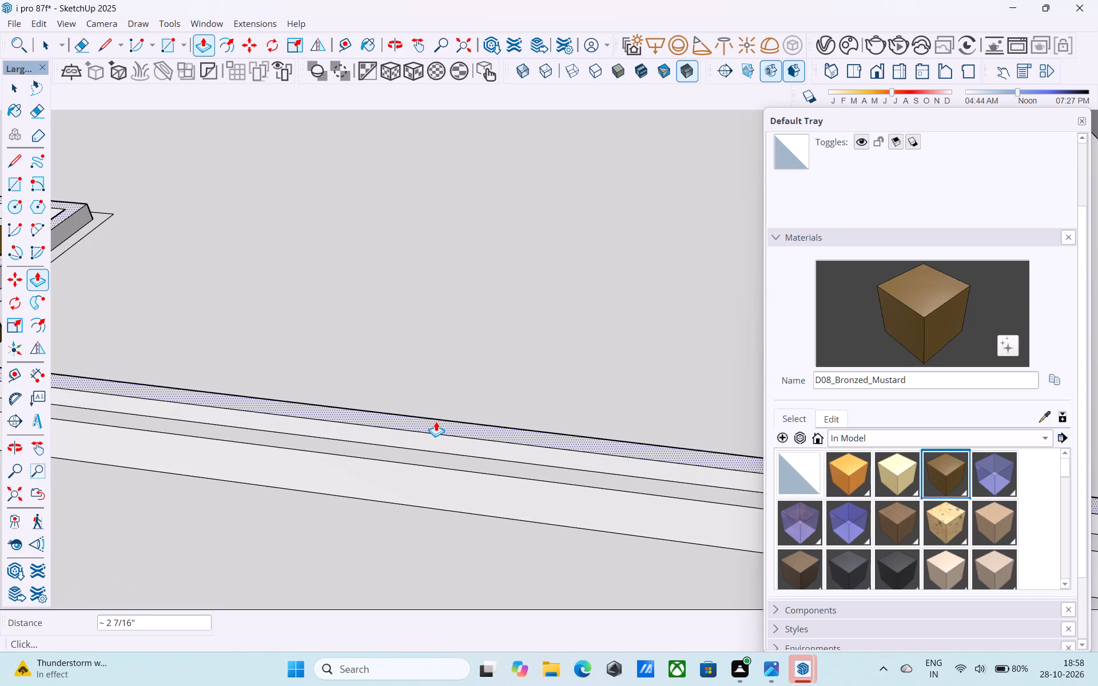
type("3'")
key("Return")
scroll(436, 421, "down", 7)
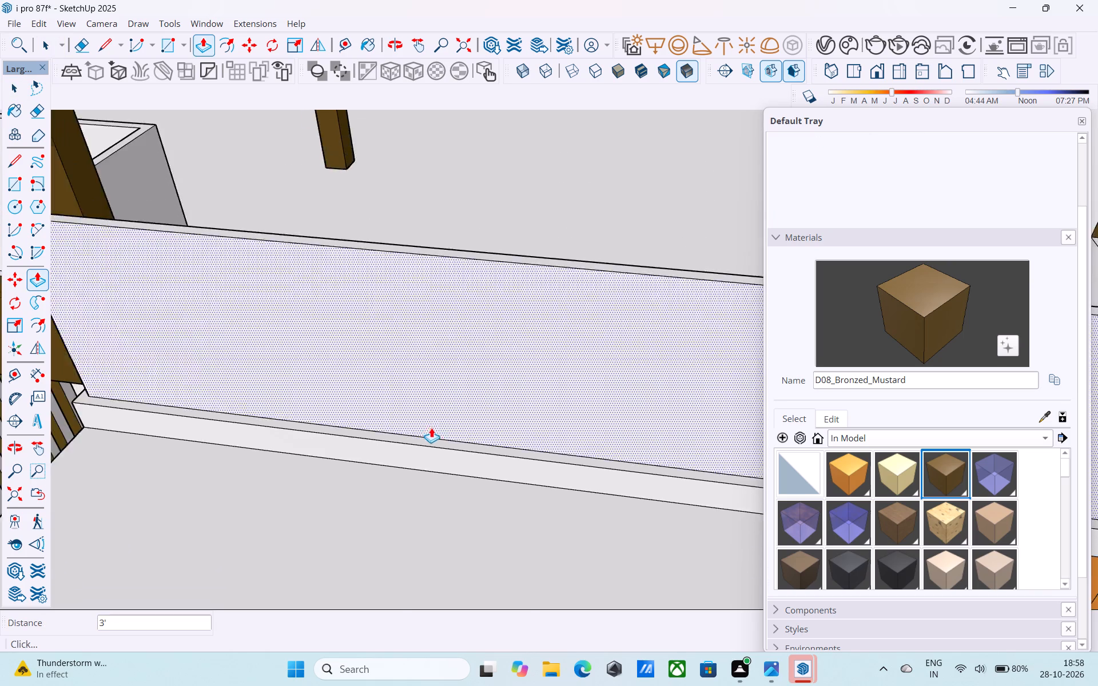
scroll(431, 428, "down", 16)
middle_click_drag(416, 461, 409, 400)
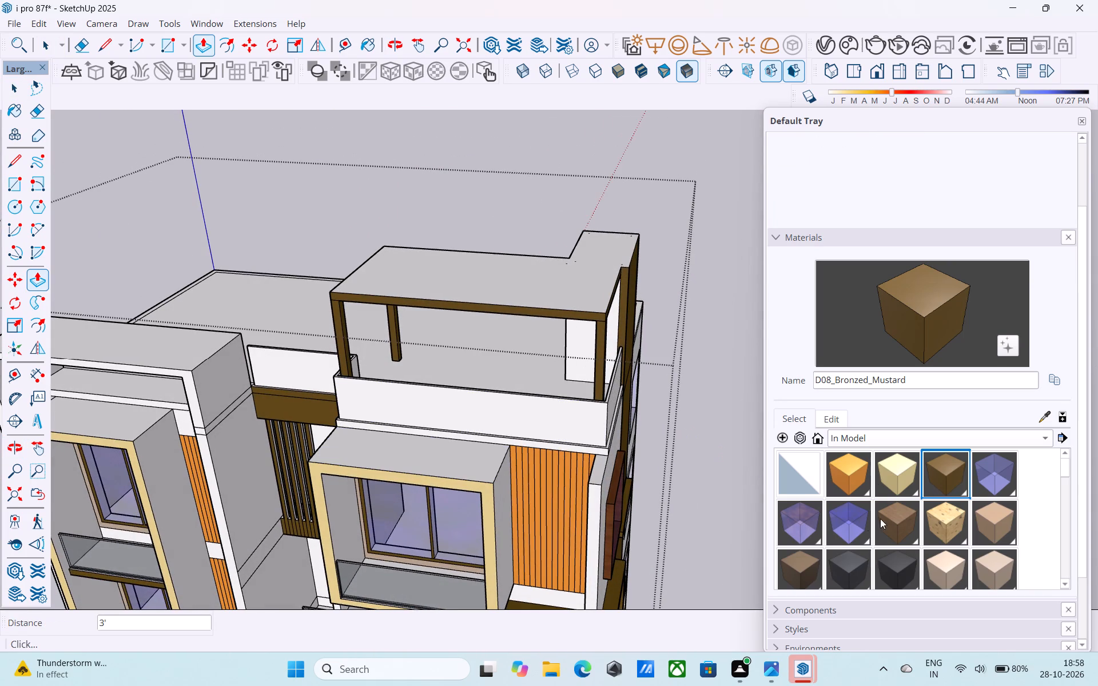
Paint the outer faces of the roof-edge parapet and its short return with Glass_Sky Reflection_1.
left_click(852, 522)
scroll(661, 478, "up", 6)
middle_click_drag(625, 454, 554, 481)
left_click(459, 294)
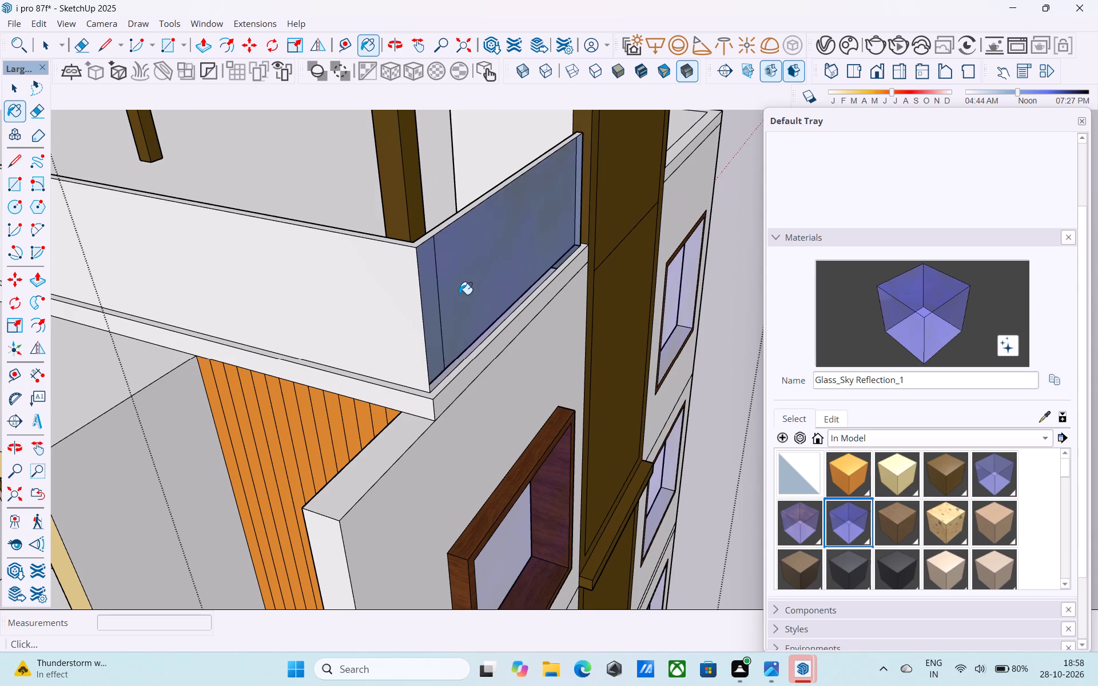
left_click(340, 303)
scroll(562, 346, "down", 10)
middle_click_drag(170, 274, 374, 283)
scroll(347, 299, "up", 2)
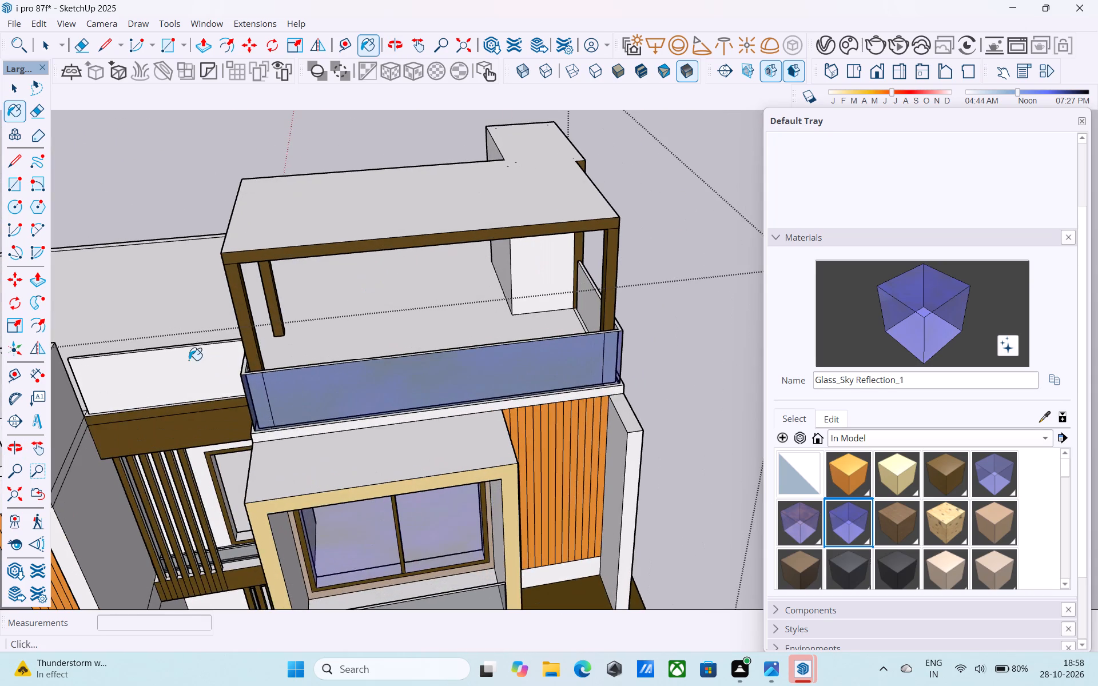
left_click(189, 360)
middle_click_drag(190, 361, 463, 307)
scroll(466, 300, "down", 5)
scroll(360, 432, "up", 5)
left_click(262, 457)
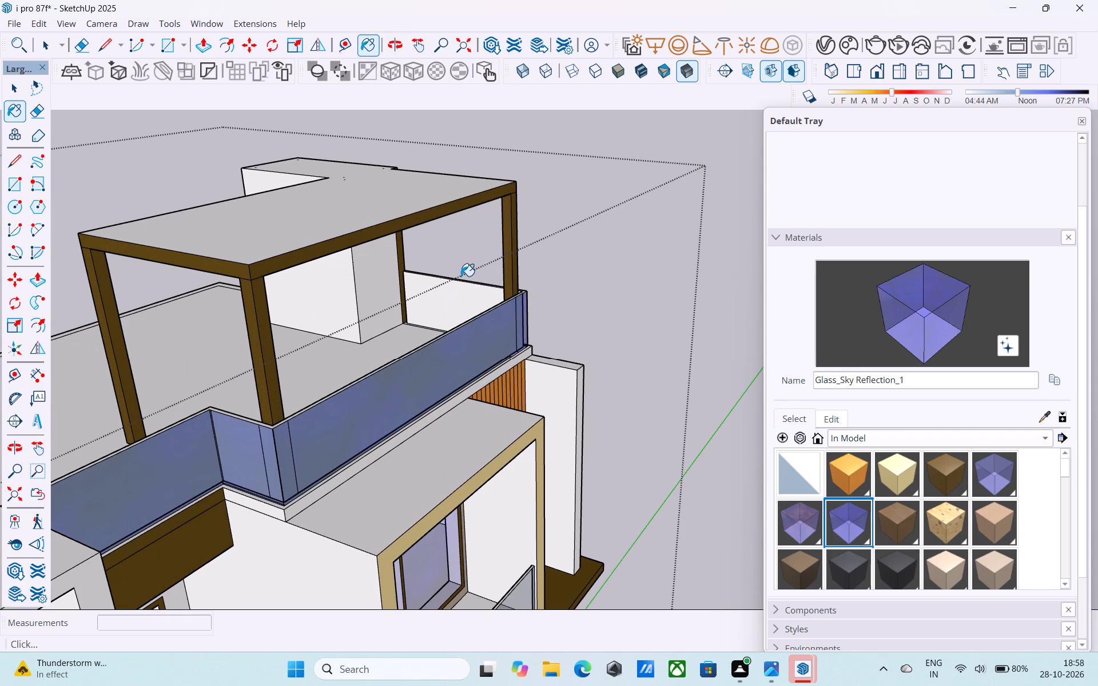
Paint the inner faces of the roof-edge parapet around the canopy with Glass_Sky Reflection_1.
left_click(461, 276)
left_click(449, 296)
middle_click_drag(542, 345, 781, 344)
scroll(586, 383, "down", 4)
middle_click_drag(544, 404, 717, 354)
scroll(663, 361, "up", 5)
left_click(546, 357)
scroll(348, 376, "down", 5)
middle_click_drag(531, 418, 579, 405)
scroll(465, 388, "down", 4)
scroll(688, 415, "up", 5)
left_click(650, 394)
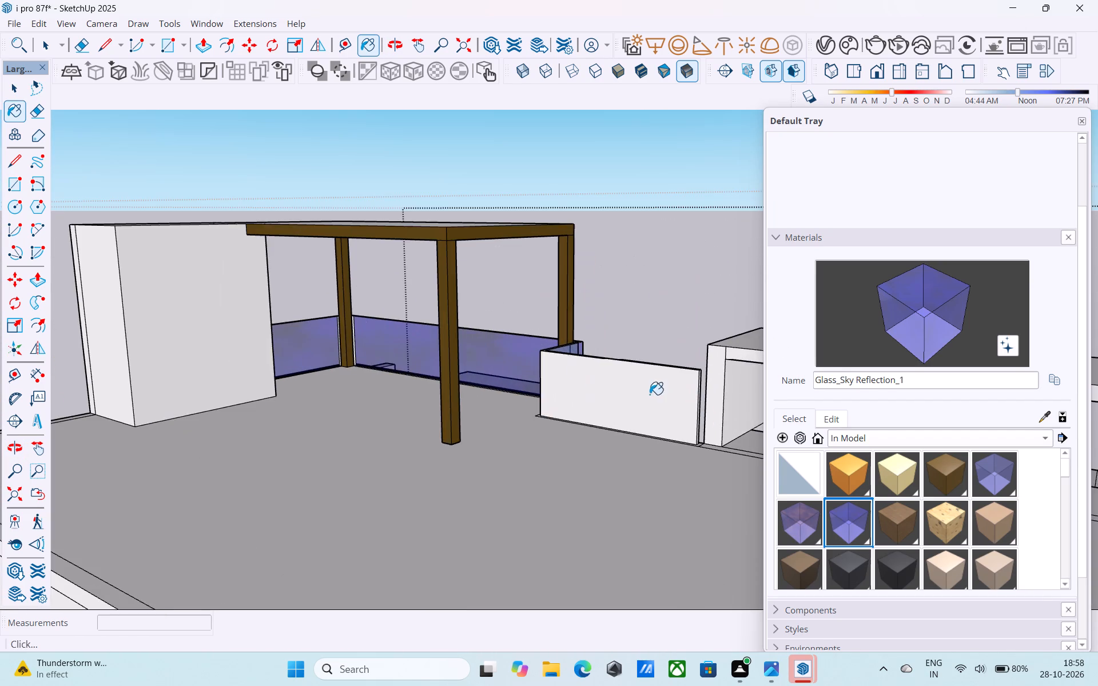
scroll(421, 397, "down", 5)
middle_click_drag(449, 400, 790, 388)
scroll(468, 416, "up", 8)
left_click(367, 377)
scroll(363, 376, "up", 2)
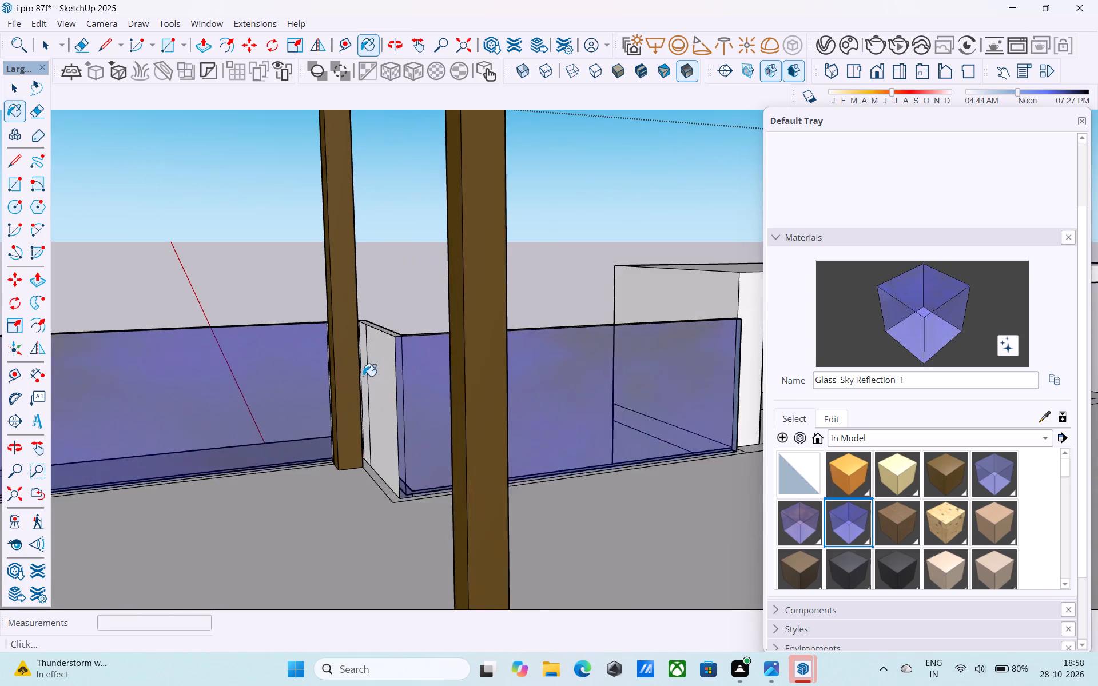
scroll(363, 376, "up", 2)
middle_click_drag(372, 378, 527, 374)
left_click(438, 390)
Erase the vertical edges on the parapet's inner faces on both sides of the canopy post.
scroll(381, 378, "up", 5)
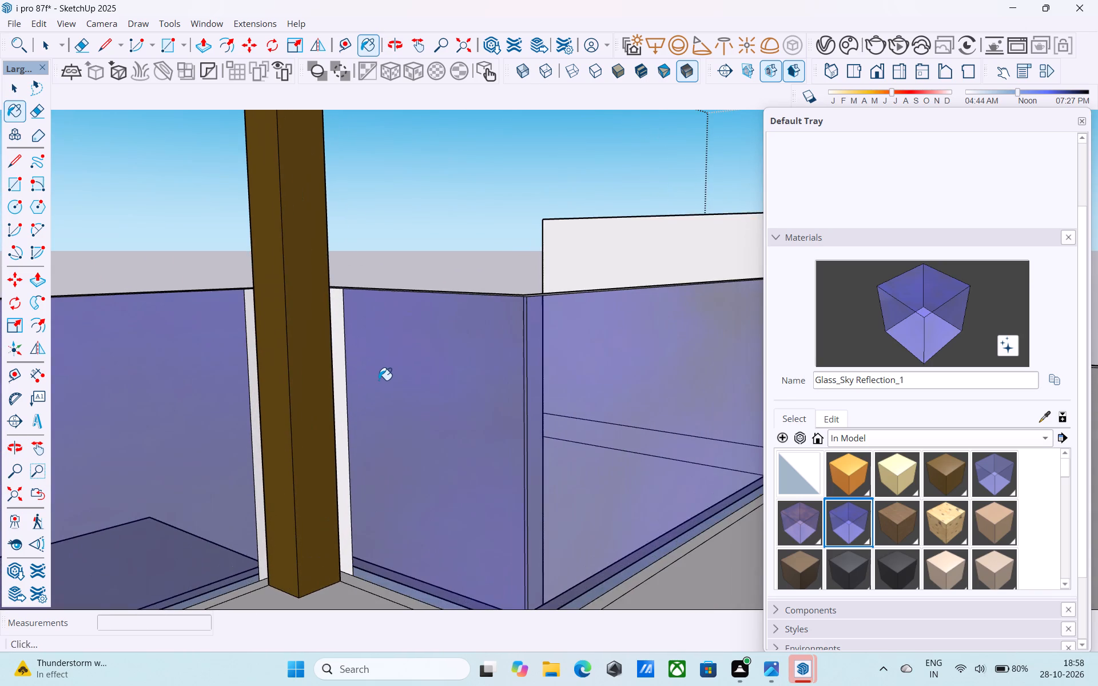
scroll(379, 380, "down", 5)
scroll(373, 380, "up", 9)
key("e")
left_click_drag(365, 373, 340, 360)
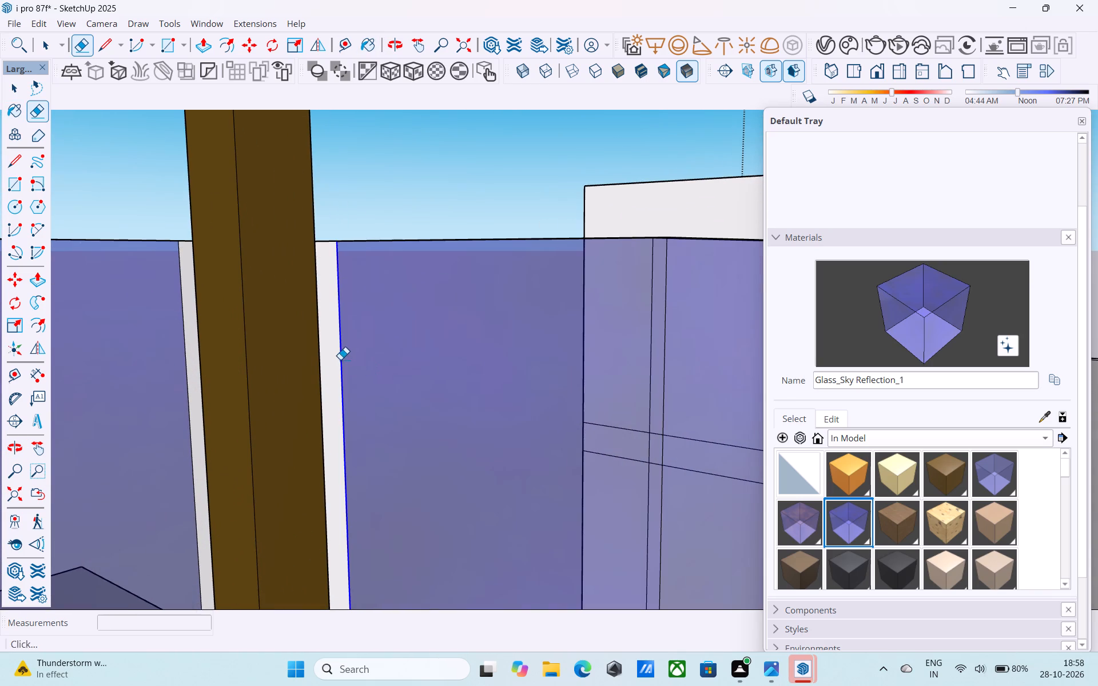
left_click_drag(340, 360, 339, 359)
left_click(184, 340)
Examine the glass parapet against the whole facade from the front, the side and above.
scroll(184, 336, "down", 3)
middle_click_drag(184, 336, 757, 429)
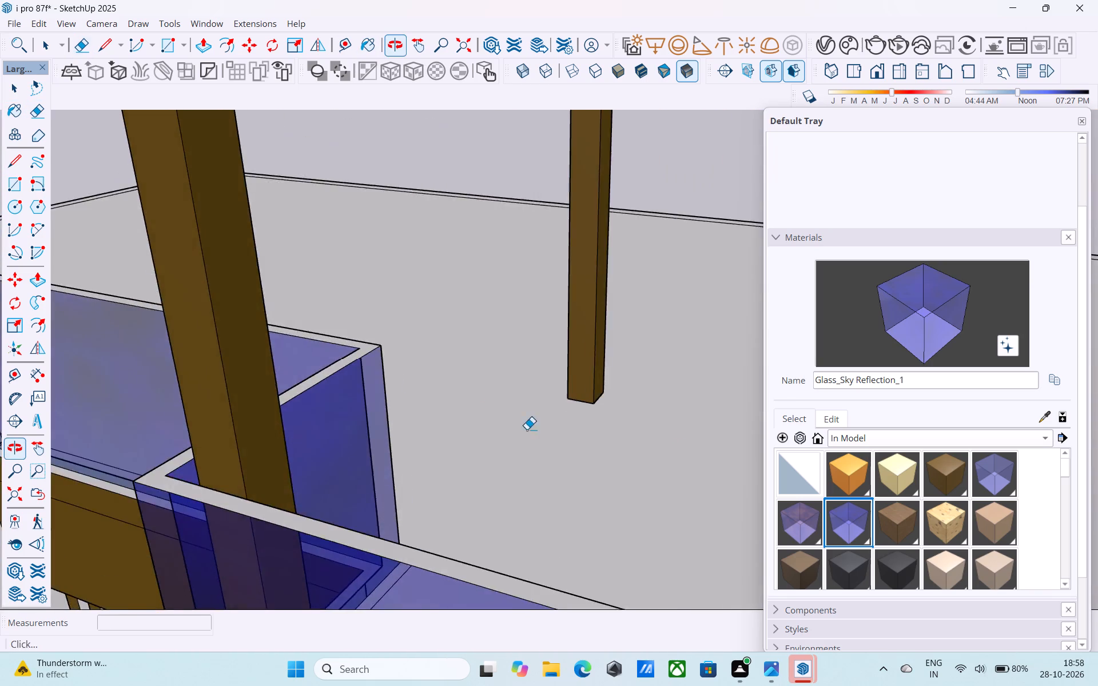
scroll(510, 431, "down", 16)
middle_click_drag(293, 417, 406, 384)
middle_click_drag(537, 423, 507, 329)
scroll(510, 326, "down", 10)
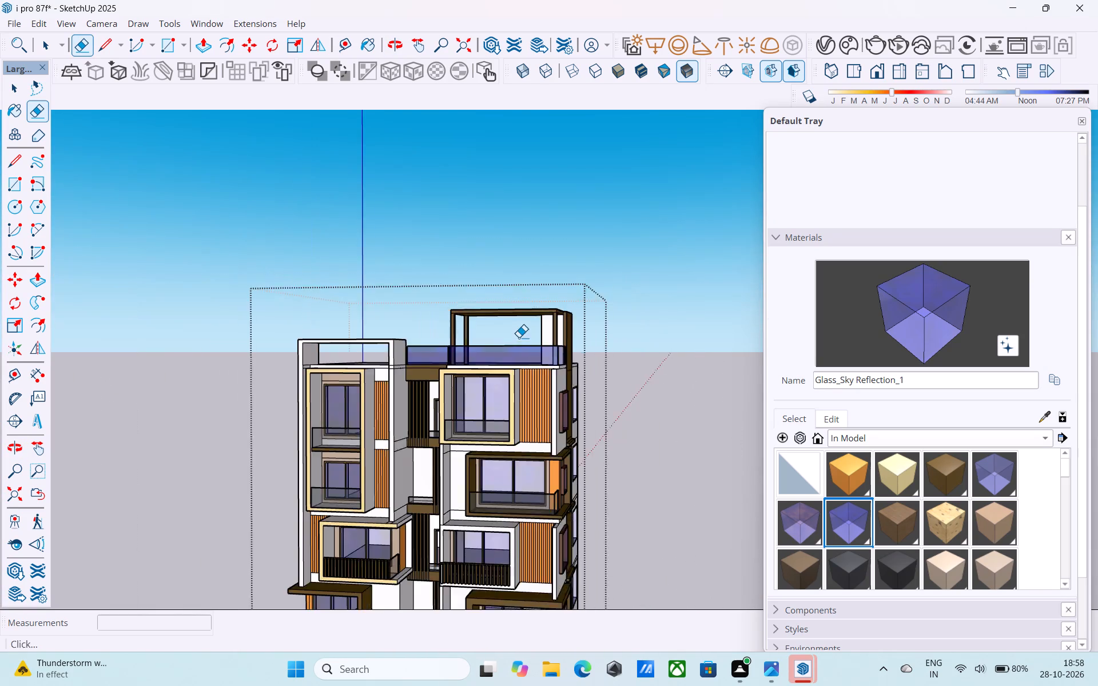
scroll(519, 337, "down", 4)
middle_click_drag(519, 346, 344, 368)
scroll(332, 373, "up", 16)
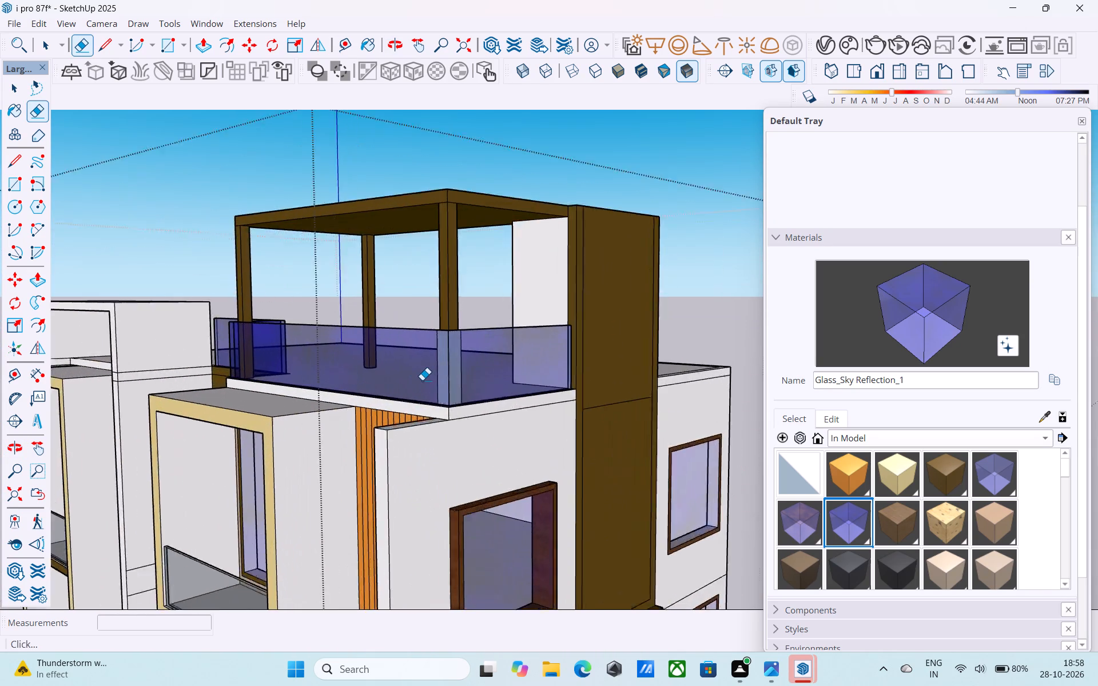
scroll(422, 380, "up", 6)
scroll(422, 380, "down", 4)
middle_click_drag(424, 384, 607, 523)
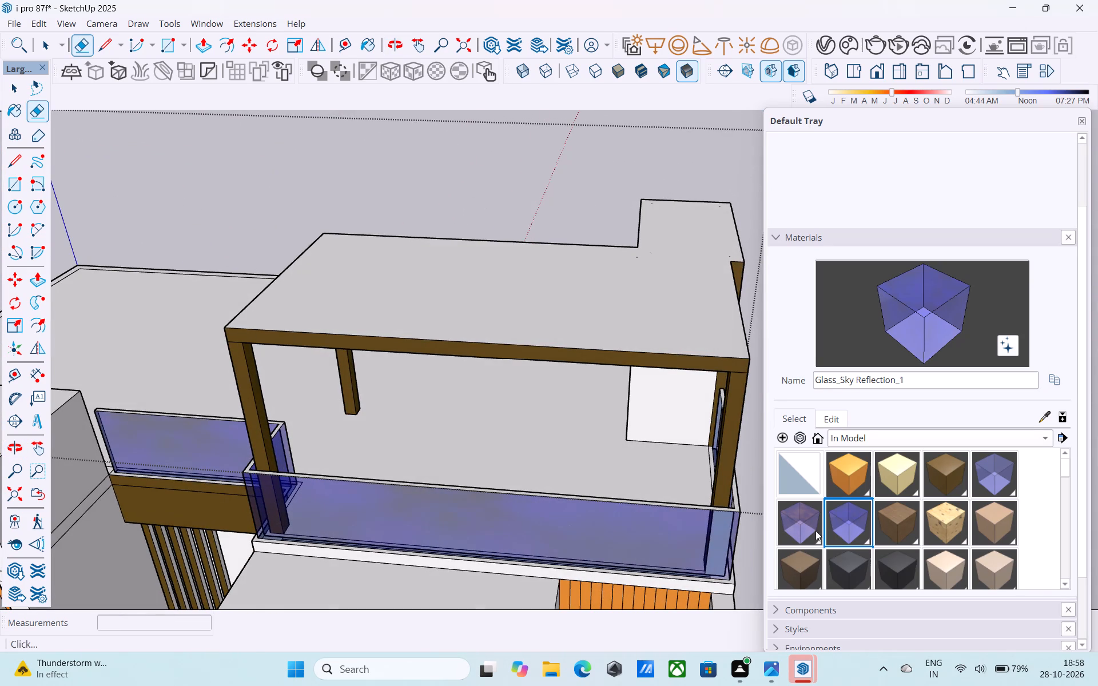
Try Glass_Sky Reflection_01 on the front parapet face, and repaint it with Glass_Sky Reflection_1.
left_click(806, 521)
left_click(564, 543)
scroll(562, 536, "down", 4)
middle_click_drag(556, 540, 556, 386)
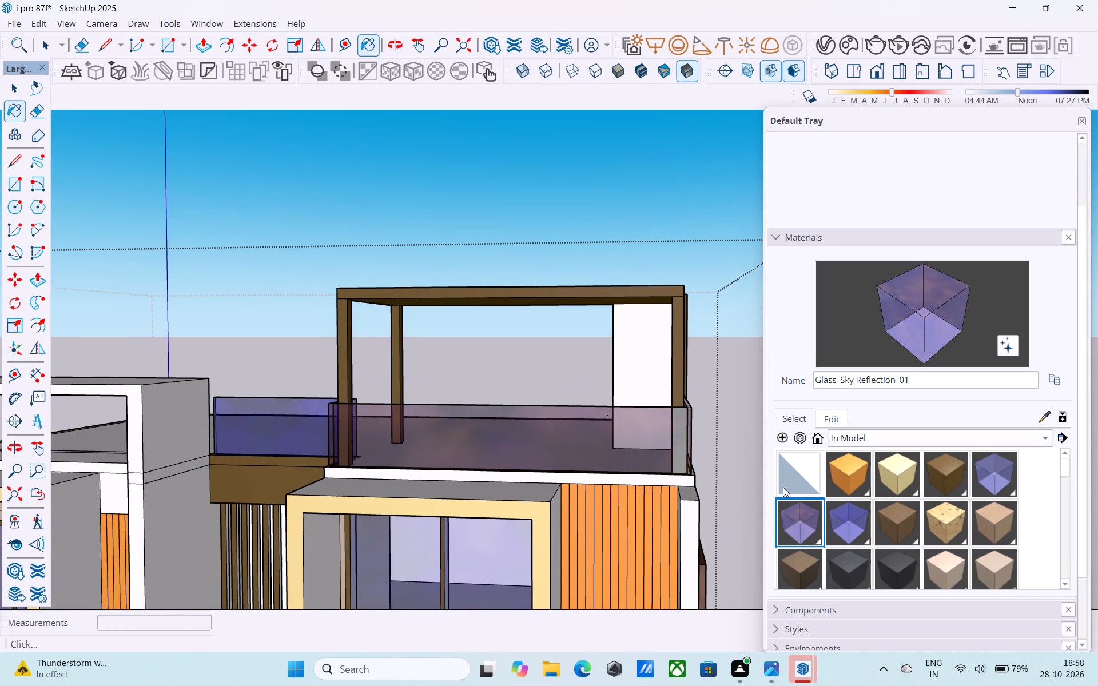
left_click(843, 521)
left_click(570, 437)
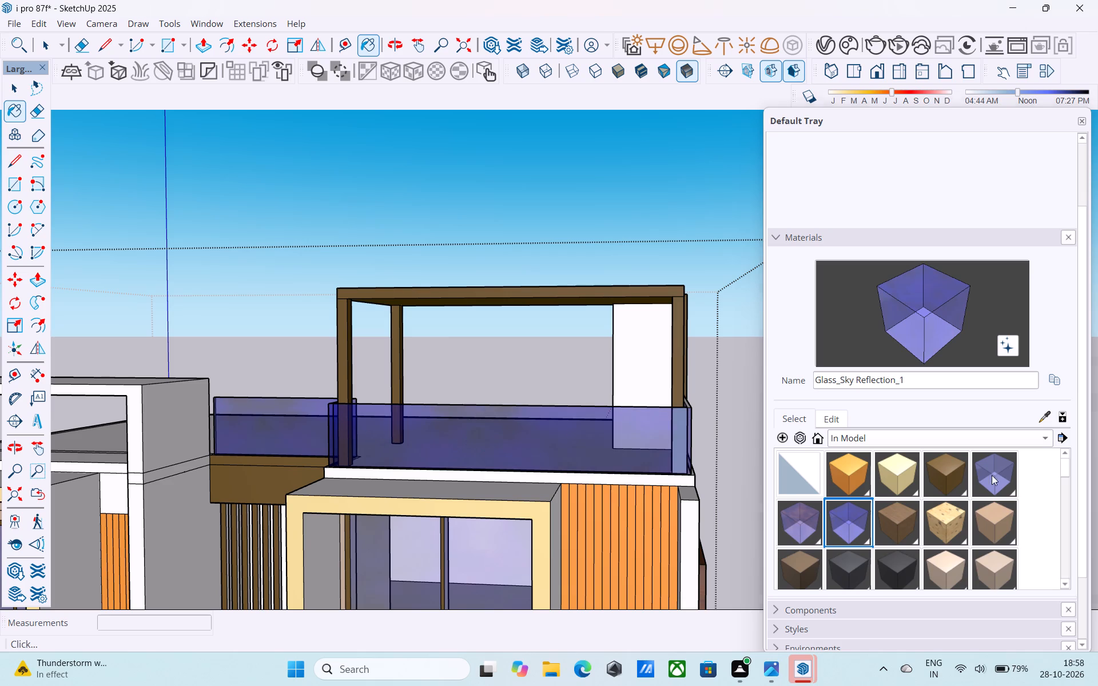
Repaint the outer faces of the front, set-back and side parapets with Glass_Basic_01.
left_click(996, 481)
left_click(586, 450)
left_click(248, 416)
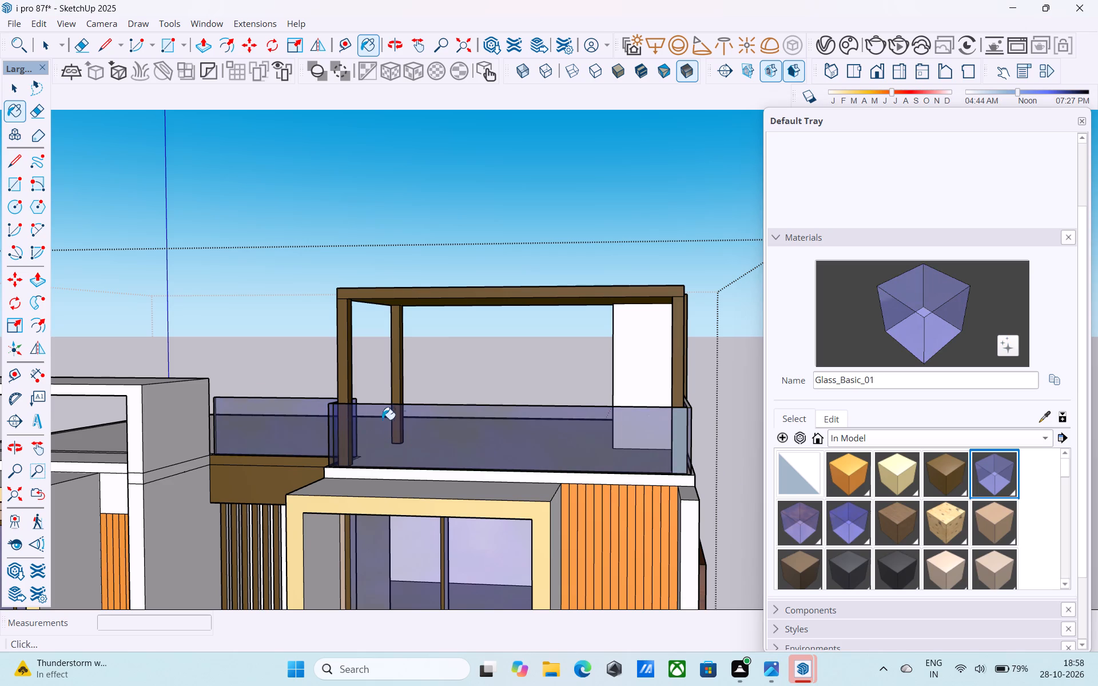
middle_click_drag(380, 418, 51, 410)
left_click(445, 432)
Repaint the inner faces of the side, front and set-back parapets with Glass_Basic_01.
middle_click_drag(436, 430, 0, 508)
middle_click_drag(519, 462, 143, 453)
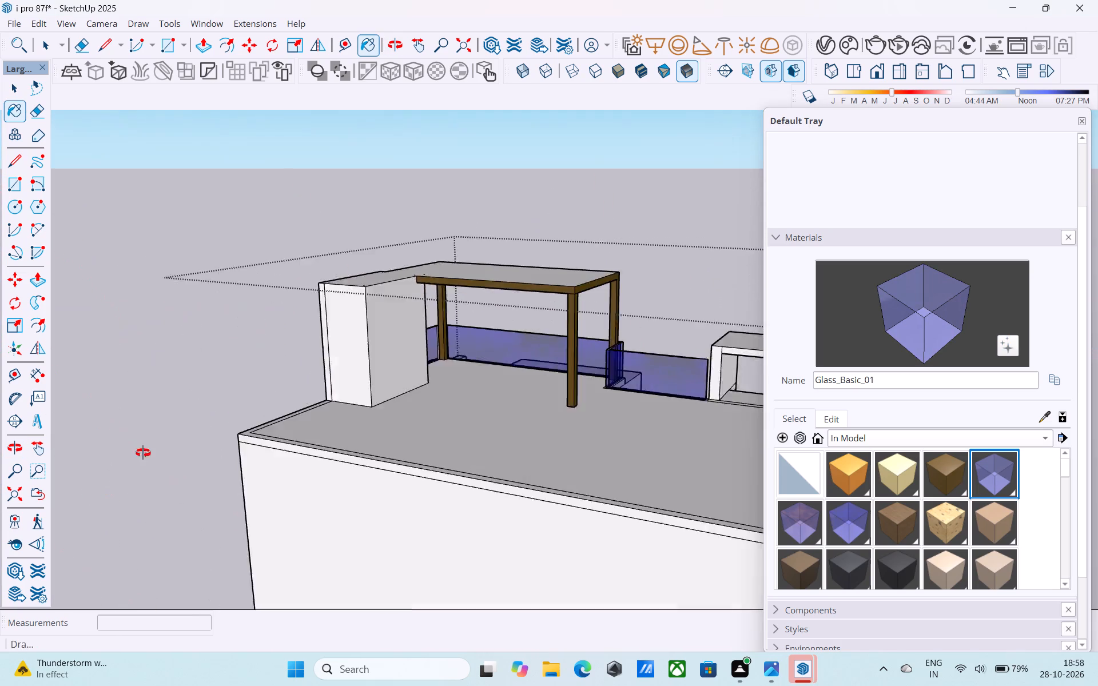
middle_click_drag(143, 453, 122, 447)
scroll(480, 393, "up", 4)
left_click(576, 332)
left_click(449, 324)
left_click(709, 375)
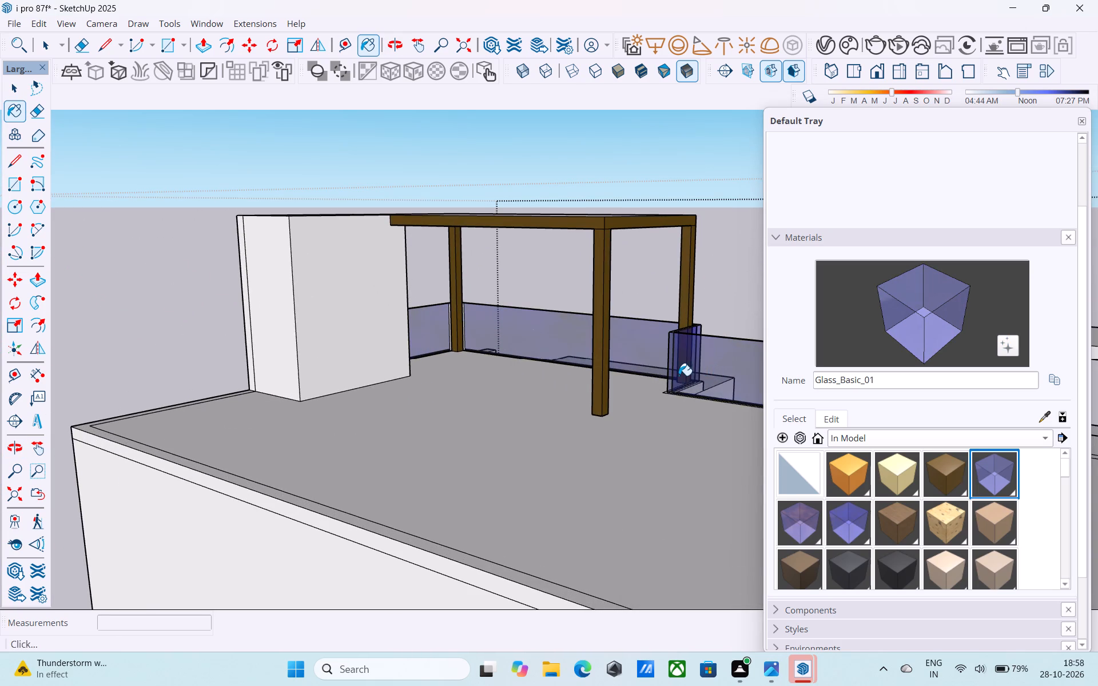
Paint the parapet's short return beside the canopy post with Glass_Basic_01.
middle_click_drag(675, 374, 477, 466)
scroll(483, 458, "up", 10)
middle_click_drag(510, 444, 592, 472)
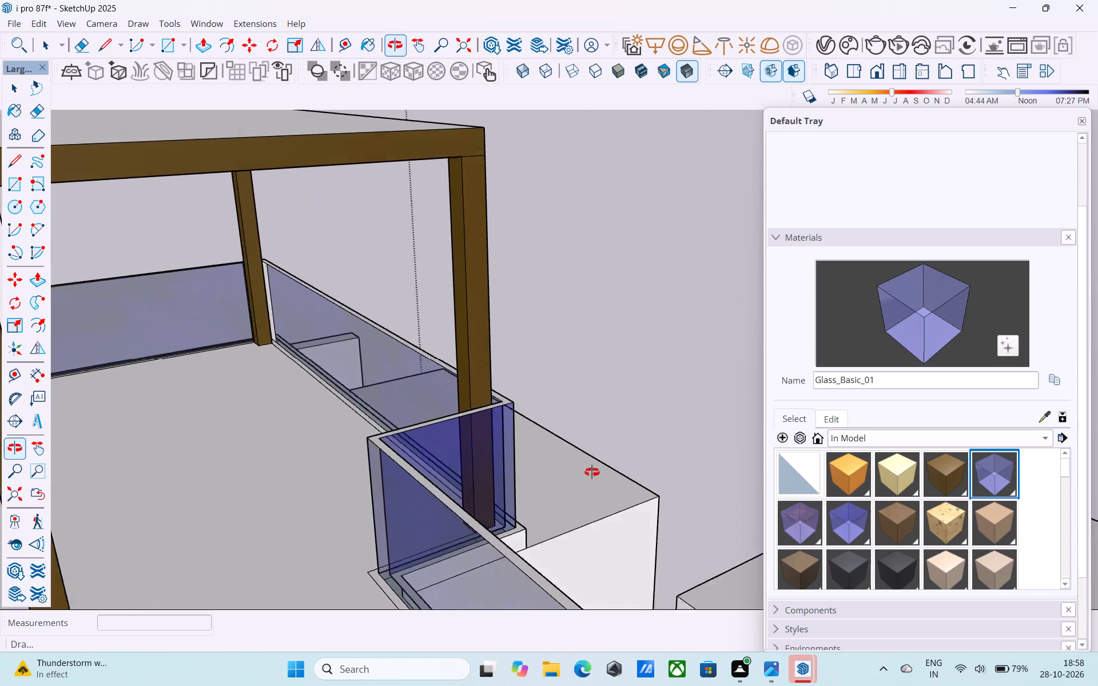
middle_click_drag(592, 472, 968, 420)
scroll(647, 502, "up", 4)
scroll(575, 500, "down", 4)
middle_click_drag(590, 509, 329, 427)
scroll(328, 424, "up", 1)
scroll(328, 424, "down", 9)
middle_click_drag(470, 449, 145, 539)
middle_click_drag(433, 424, 219, 405)
scroll(219, 405, "up", 14)
middle_click_drag(292, 375, 230, 492)
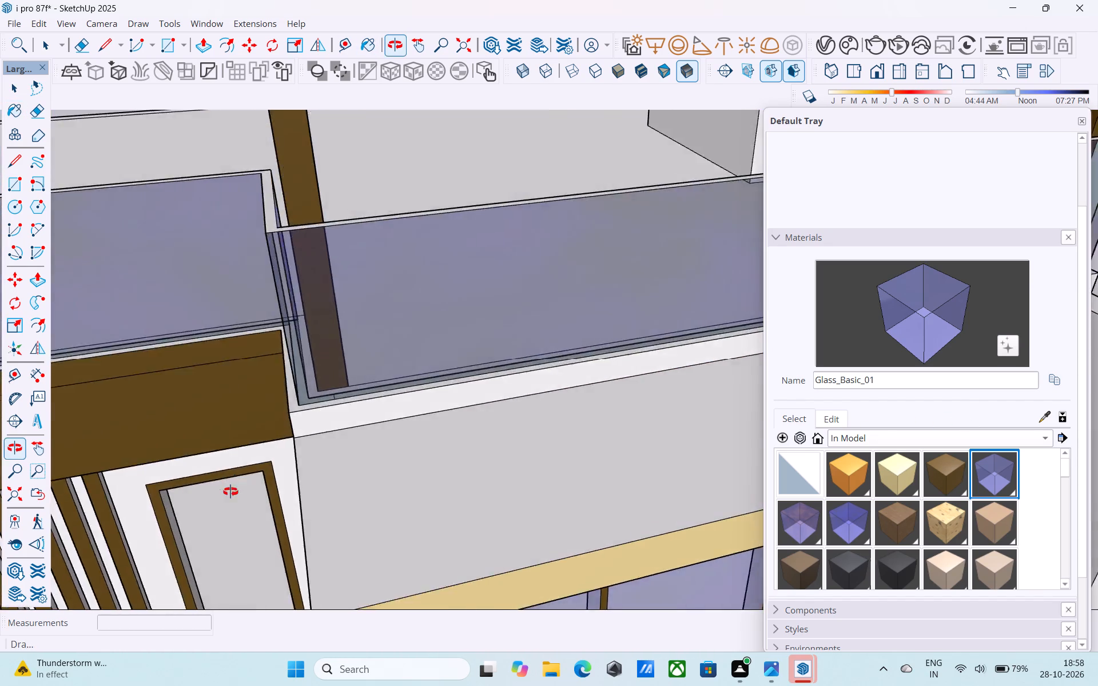
middle_click_drag(230, 492, 54, 497)
middle_click_drag(378, 350, 392, 543, "shift")
left_click(352, 337)
Paint the unpainted inner parapet strips on both sides of the corner canopy post with Glass_Basic_01.
middle_click_drag(343, 346, 487, 336)
scroll(480, 334, "up", 1)
scroll(470, 344, "down", 3)
scroll(457, 361, "up", 1)
scroll(445, 370, "down", 2)
middle_click_drag(568, 356, 297, 372)
middle_click_drag(269, 392, 482, 341)
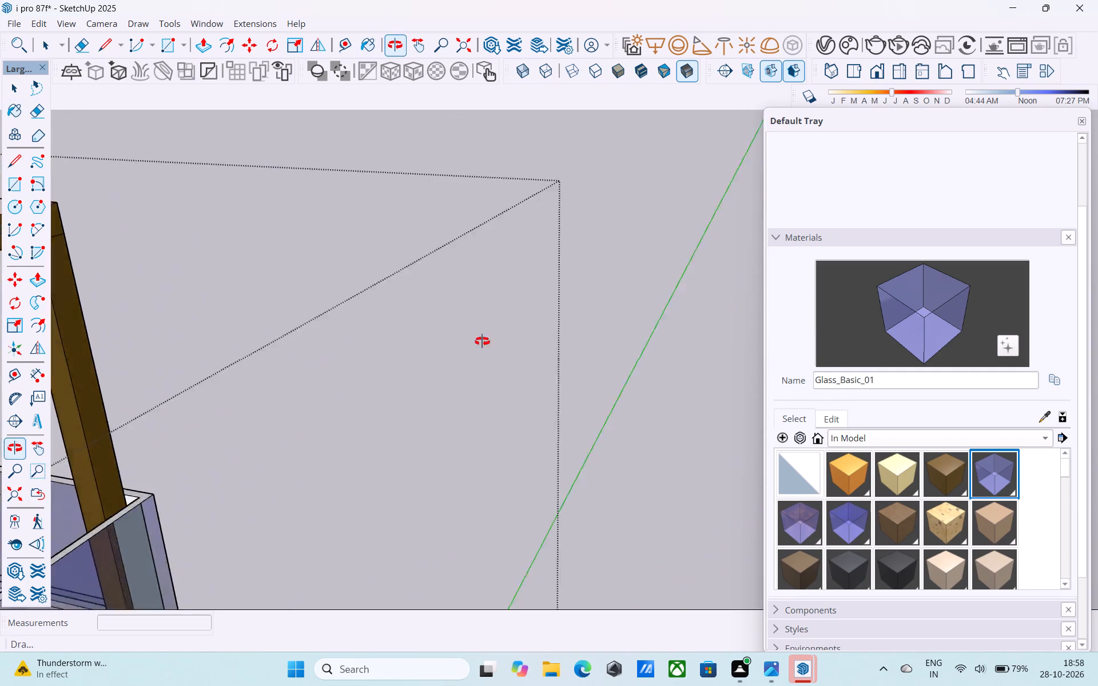
middle_click_drag(482, 341, 441, 373)
middle_click_drag(249, 488, 651, 280, "shift")
middle_click_drag(507, 398, 670, 346)
scroll(522, 389, "up", 7)
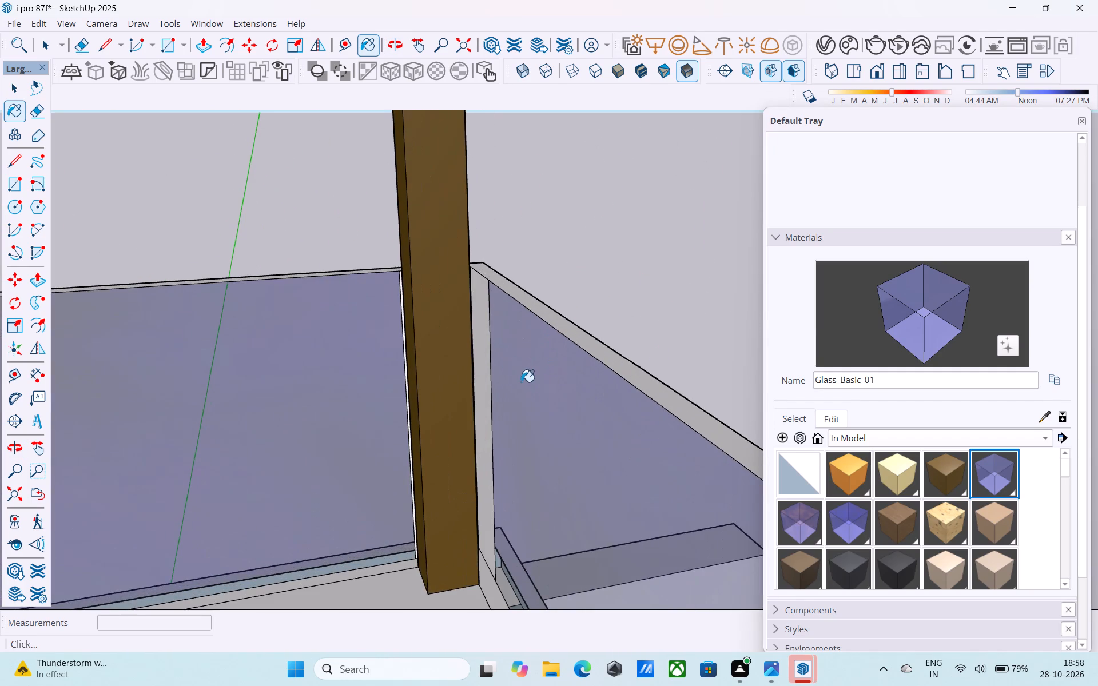
left_click(483, 350)
middle_click_drag(484, 350, 663, 376)
scroll(620, 385, "up", 1)
scroll(443, 378, "up", 4)
left_click(415, 366)
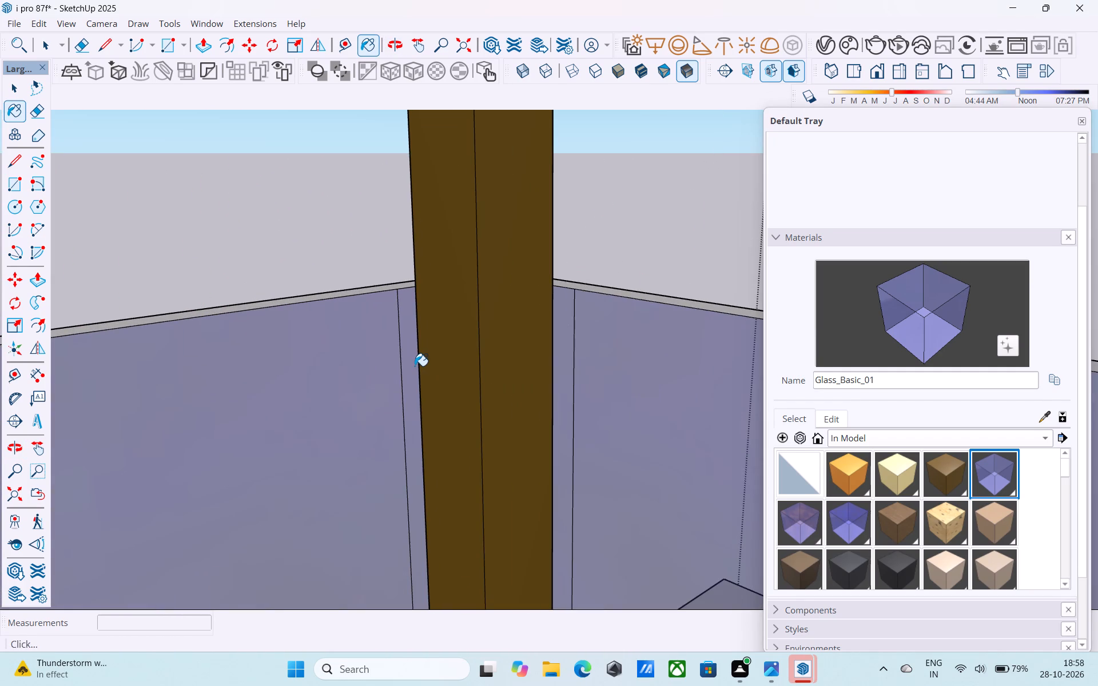
Erase the vertical edges on the inner parapet faces on both sides of the corner canopy post.
key("e")
scroll(404, 370, "up", 3)
left_click_drag(404, 370, 393, 364)
left_click_drag(678, 346, 660, 335)
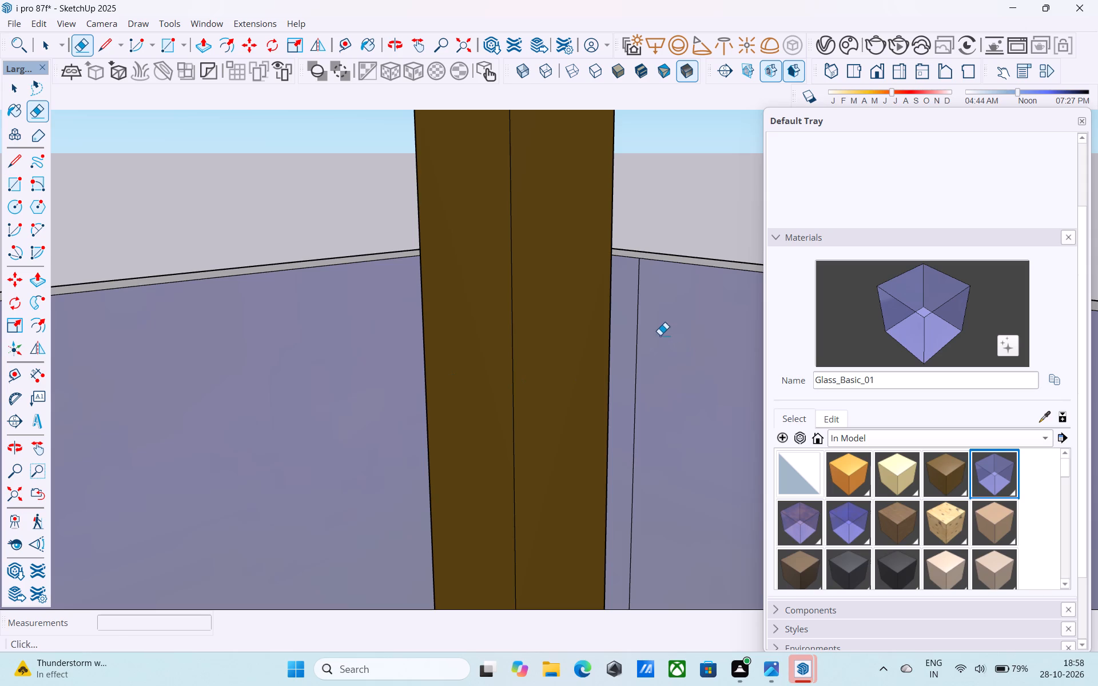
left_click_drag(660, 335, 634, 329)
Examine the glass parapet's corner around the canopy post and its look on the front facade.
middle_click_drag(640, 335, 182, 369)
scroll(205, 365, "down", 7)
middle_click_drag(436, 357, 308, 408)
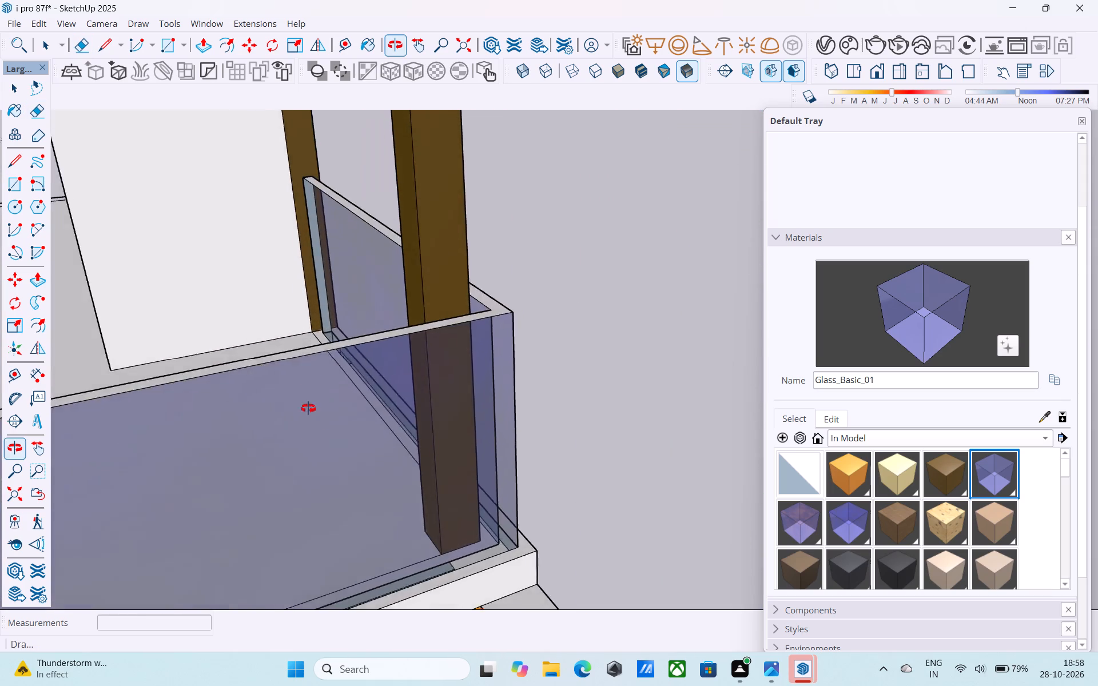
middle_click_drag(308, 408, 353, 464)
scroll(480, 346, "up", 7)
middle_click_drag(459, 324, 507, 366)
scroll(507, 366, "up", 1)
left_click(891, 304)
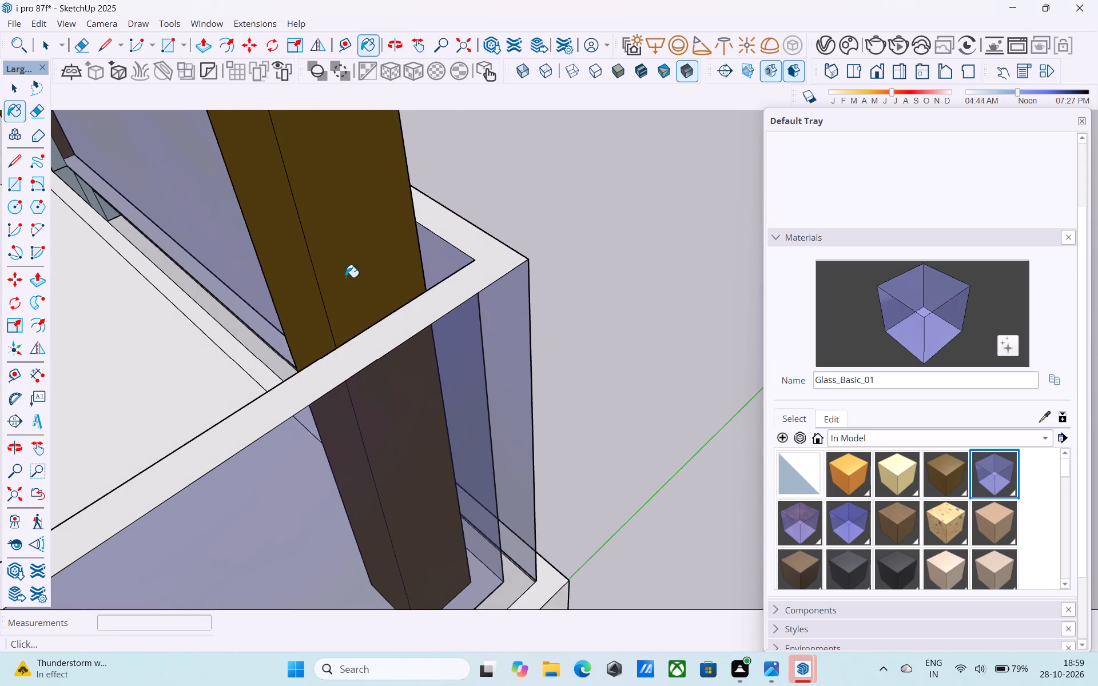
middle_click_drag(351, 294, 891, 296, "shift")
middle_click_drag(682, 372, 468, 222, "shift")
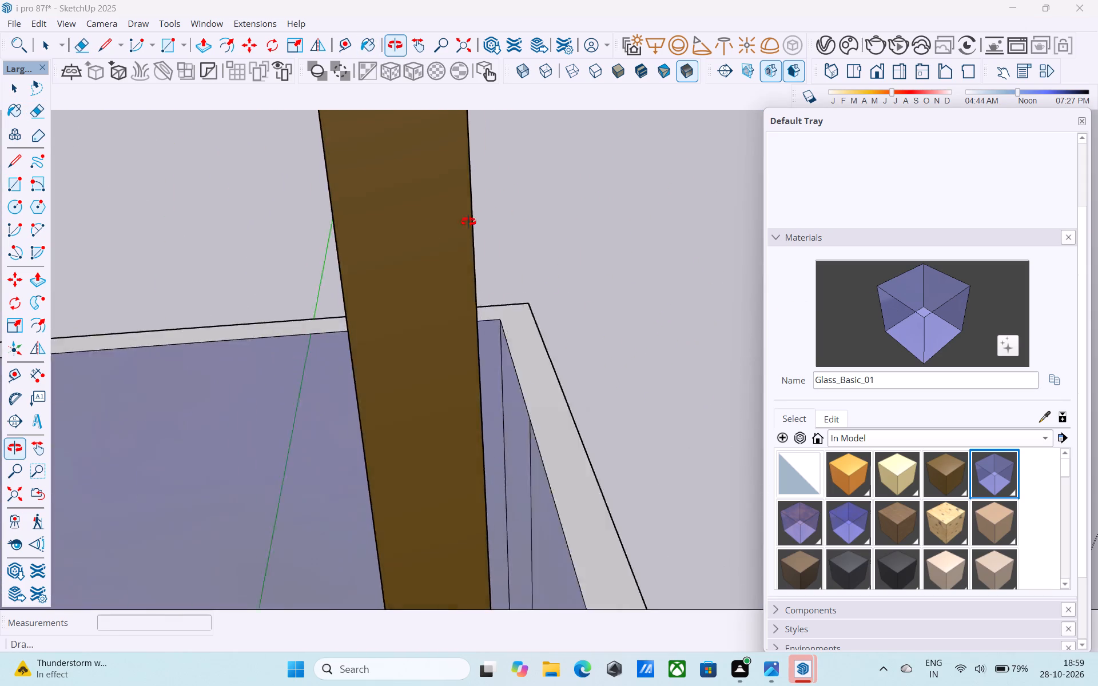
middle_click_drag(468, 222, 417, 315, "shift")
scroll(413, 316, "up", 1)
middle_click_drag(486, 306, 262, 242)
scroll(272, 267, "down", 5)
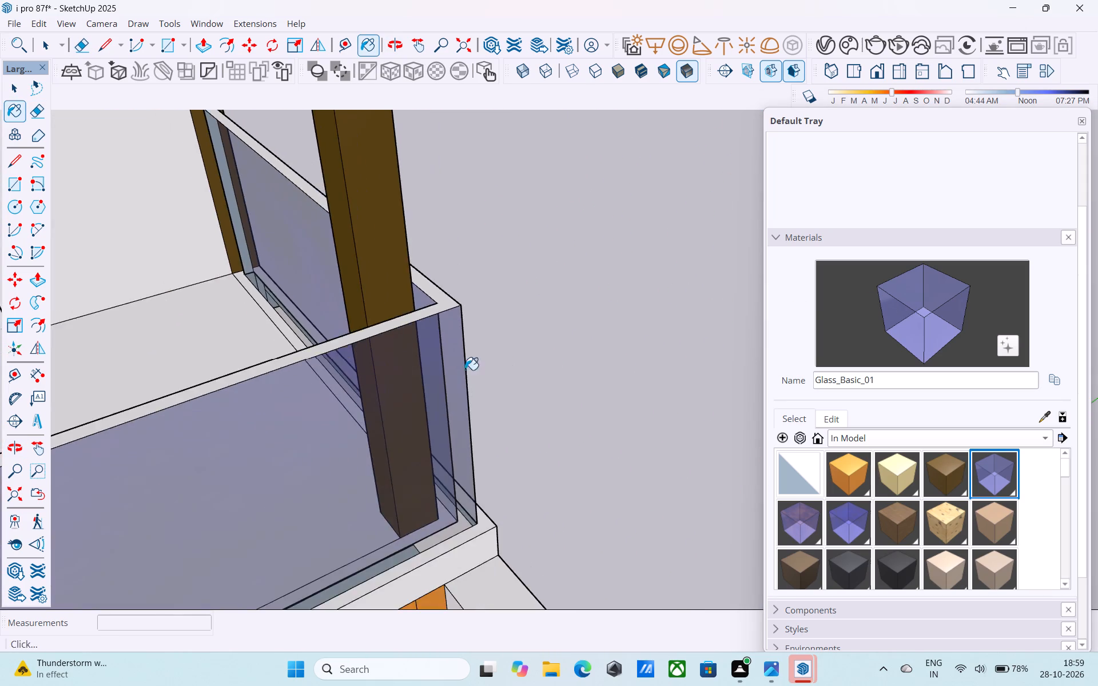
middle_click_drag(467, 337, 418, 302)
scroll(421, 301, "down", 10)
middle_click_drag(432, 333, 612, 358, "shift")
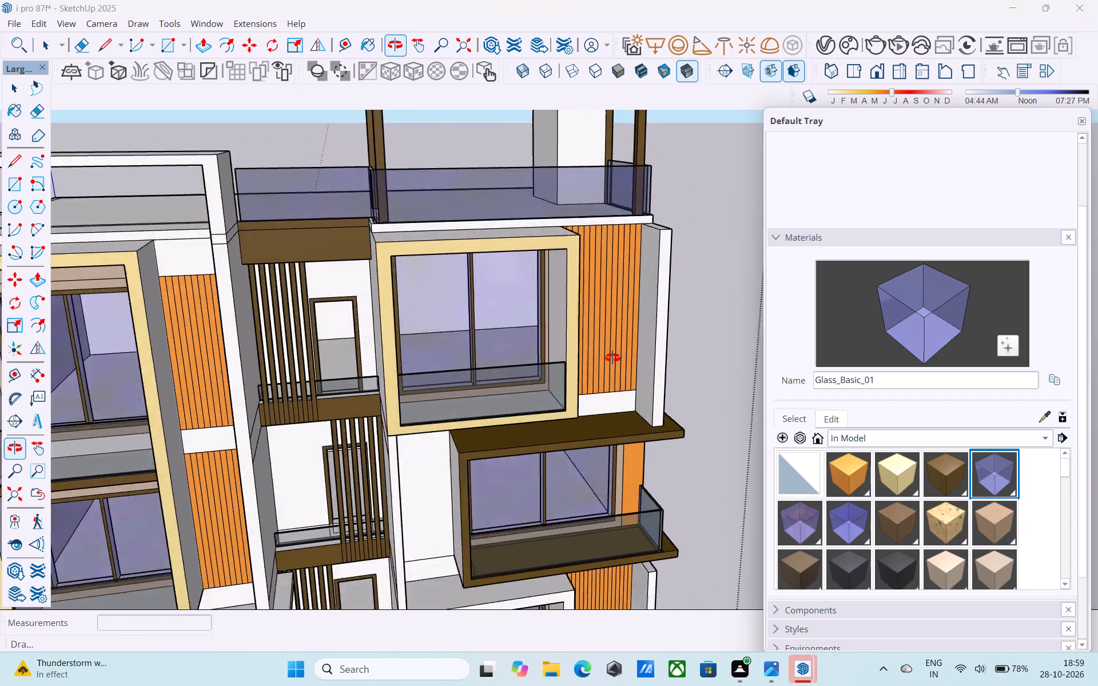
middle_click_drag(612, 358, 623, 345, "shift")
middle_click_drag(484, 350, 498, 450)
scroll(488, 298, "up", 5)
middle_click_drag(501, 312, 356, 323, "shift")
scroll(345, 304, "down", 3)
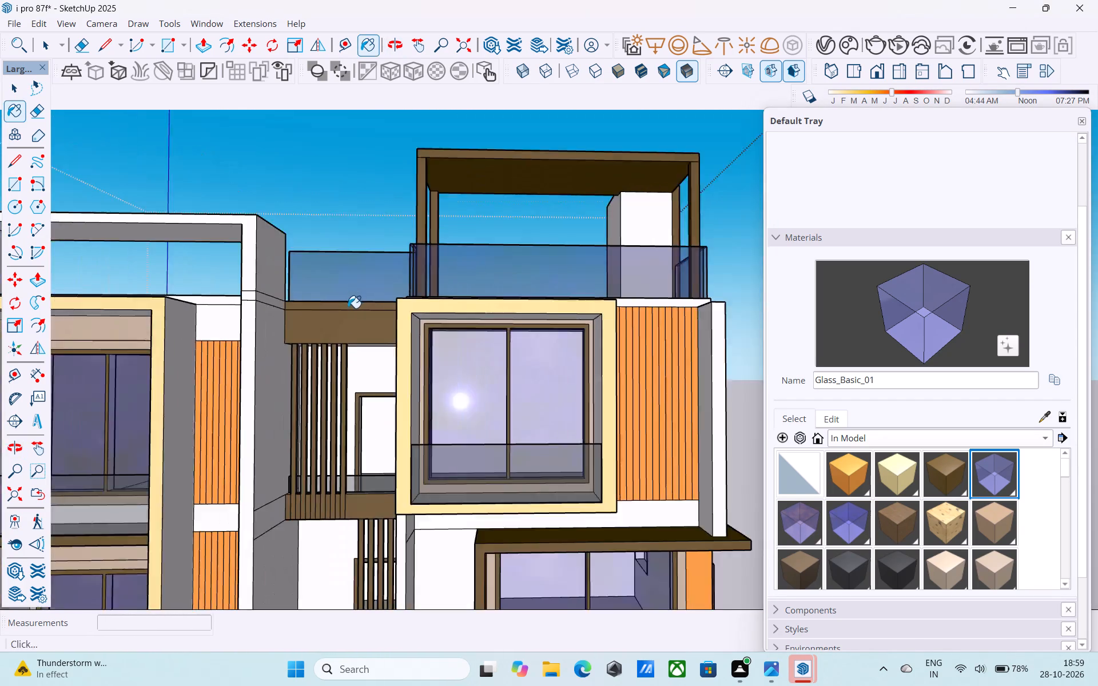
scroll(348, 308, "down", 7)
middle_click_drag(379, 324, 389, 370)
Save the model.
key("ctrl+s")
scroll(392, 365, "down", 6)
key("space")
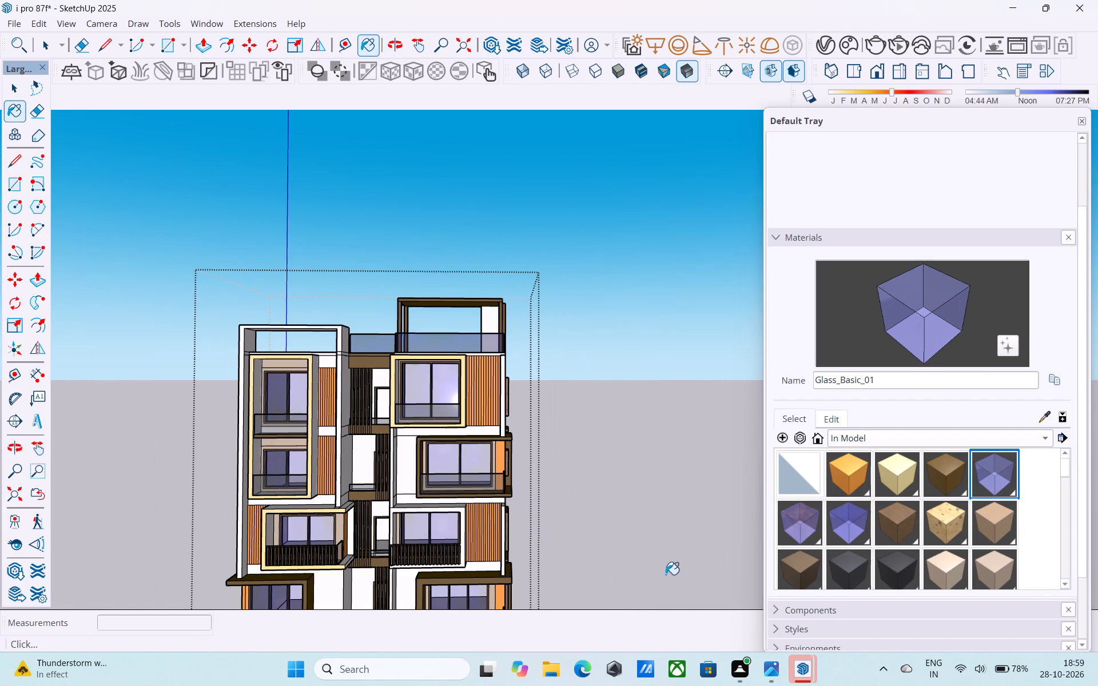
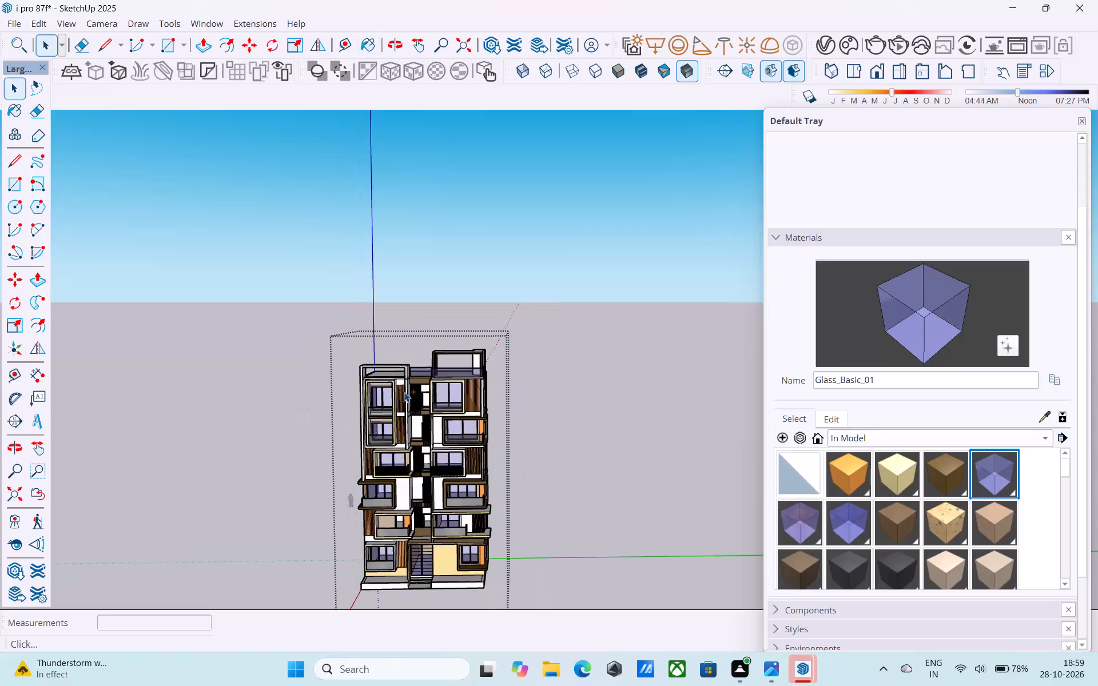
Save the model.
key("ctrl+s")
Examine the whole building from the front and side, checking the facade's frames, balconies and roof parapet.
scroll(403, 390, "down", 5)
middle_click_drag(418, 438, 407, 376)
scroll(406, 384, "up", 6, "shift")
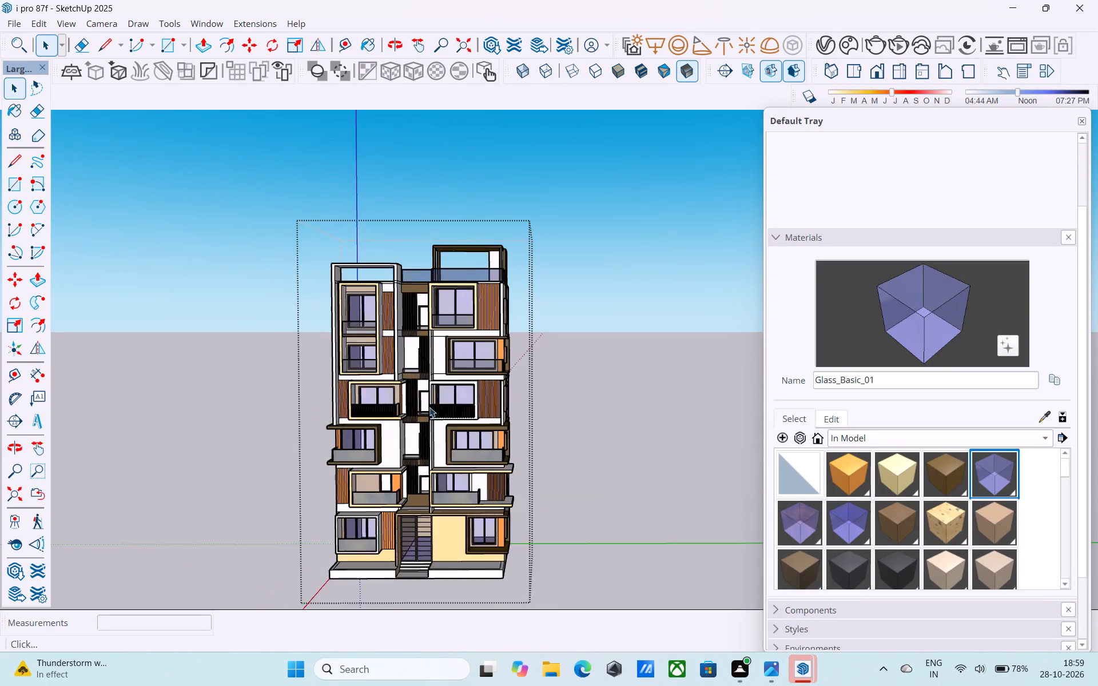
scroll(429, 407, "up", 2, "shift")
scroll(439, 422, "down", 3)
middle_click_drag(440, 424, 428, 406, "shift")
left_click(429, 406)
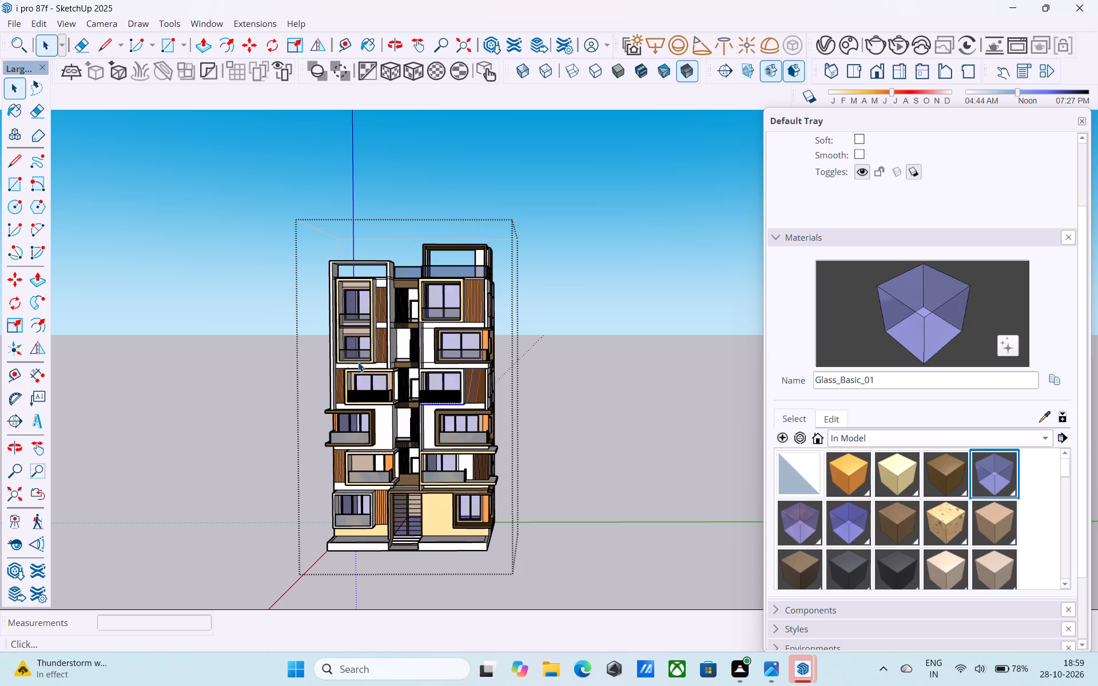
scroll(314, 395, "down", 5)
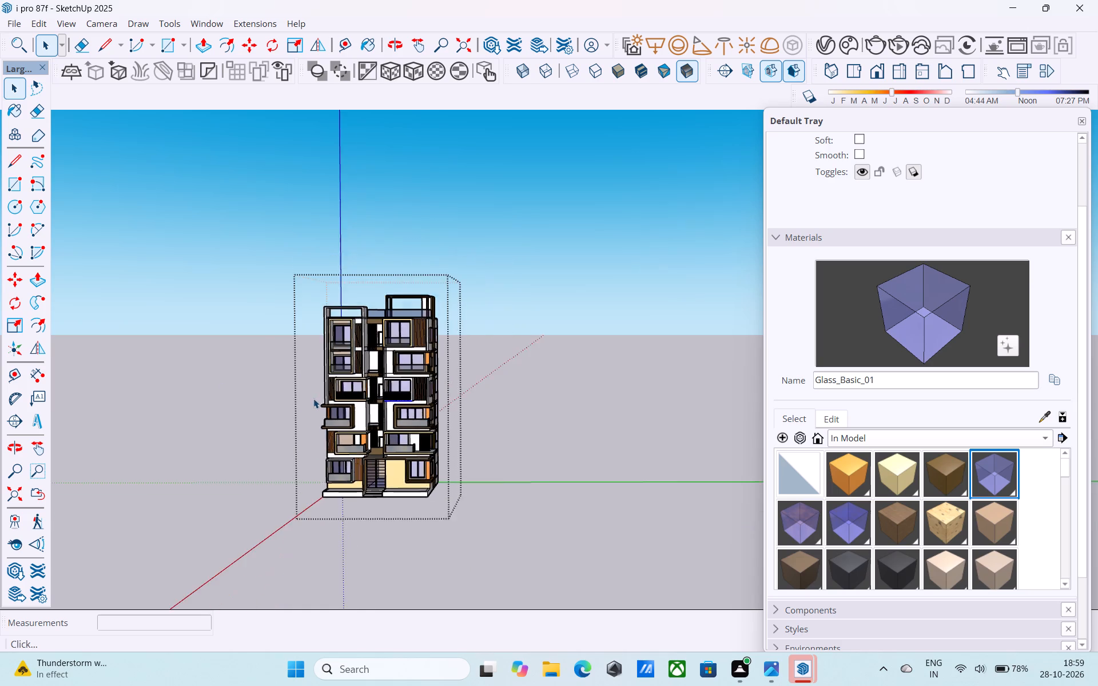
middle_click_drag(312, 399, 372, 473)
scroll(373, 460, "up", 5)
scroll(373, 460, "down", 1, "shift")
middle_click_drag(377, 474, 375, 381, "shift")
scroll(386, 373, "down", 1)
middle_click_drag(385, 384, 384, 436, "shift")
scroll(384, 436, "up", 2)
key("ctrl+s")
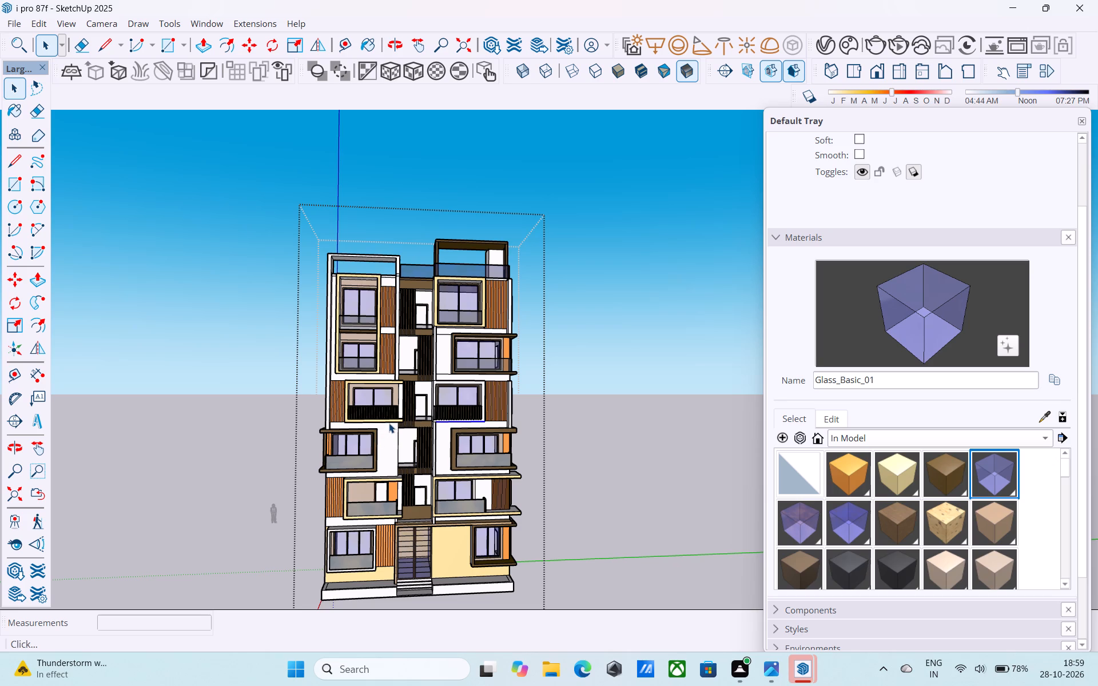
middle_click_drag(389, 417, 442, 456)
scroll(384, 432, "down", 5)
middle_click_drag(334, 378, 376, 433)
scroll(467, 485, "up", 2)
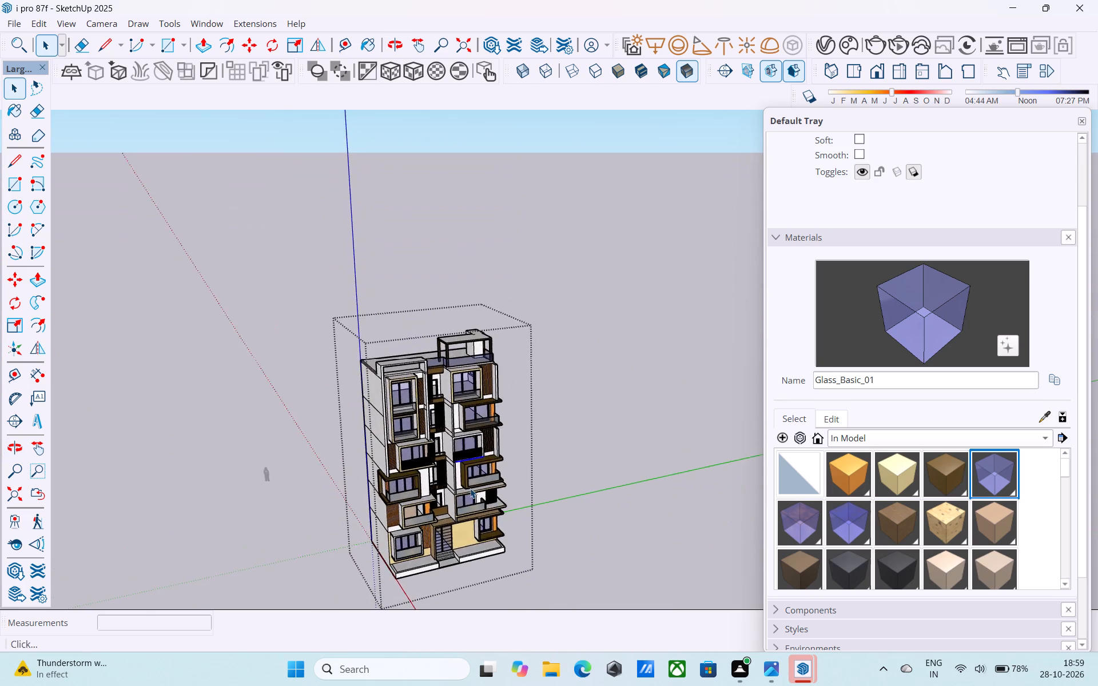
scroll(470, 488, "up", 2)
scroll(471, 488, "down", 5)
middle_click_drag(440, 463, 430, 380)
scroll(461, 492, "down", 2)
middle_click_drag(444, 488, 484, 518)
scroll(391, 416, "down", 4)
middle_click_drag(476, 496, 529, 495)
scroll(476, 437, "up", 6)
scroll(440, 448, "down", 3)
middle_click_drag(437, 448, 428, 437)
scroll(427, 439, "up", 4)
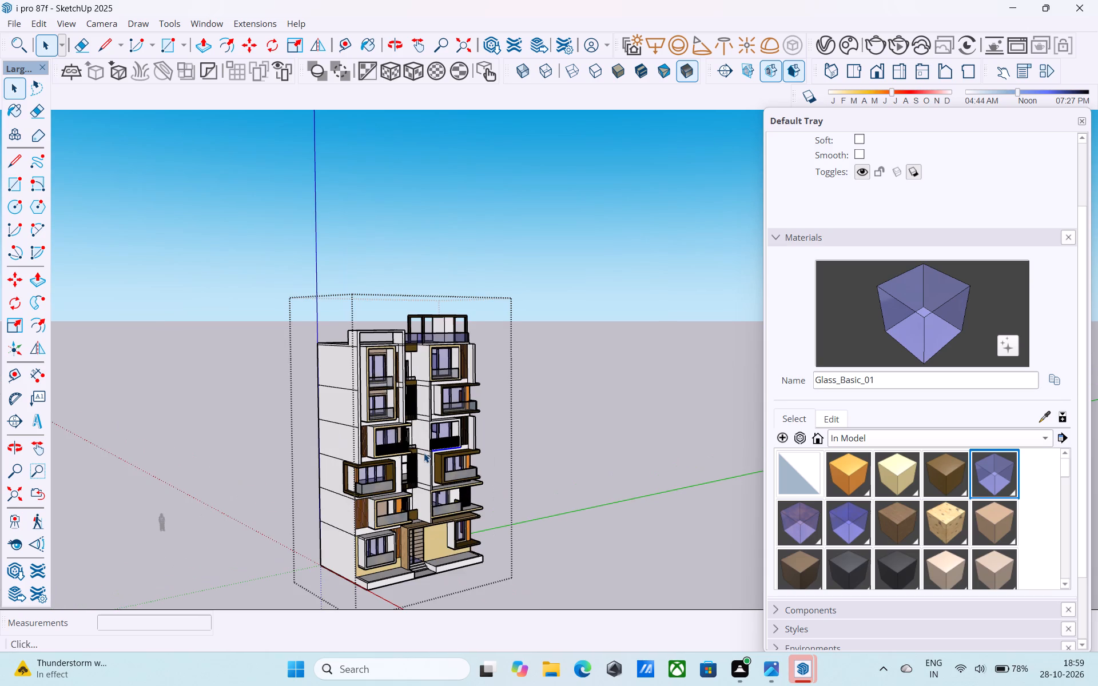
scroll(424, 453, "down", 4)
middle_click_drag(419, 449, 345, 380)
scroll(346, 380, "up", 4)
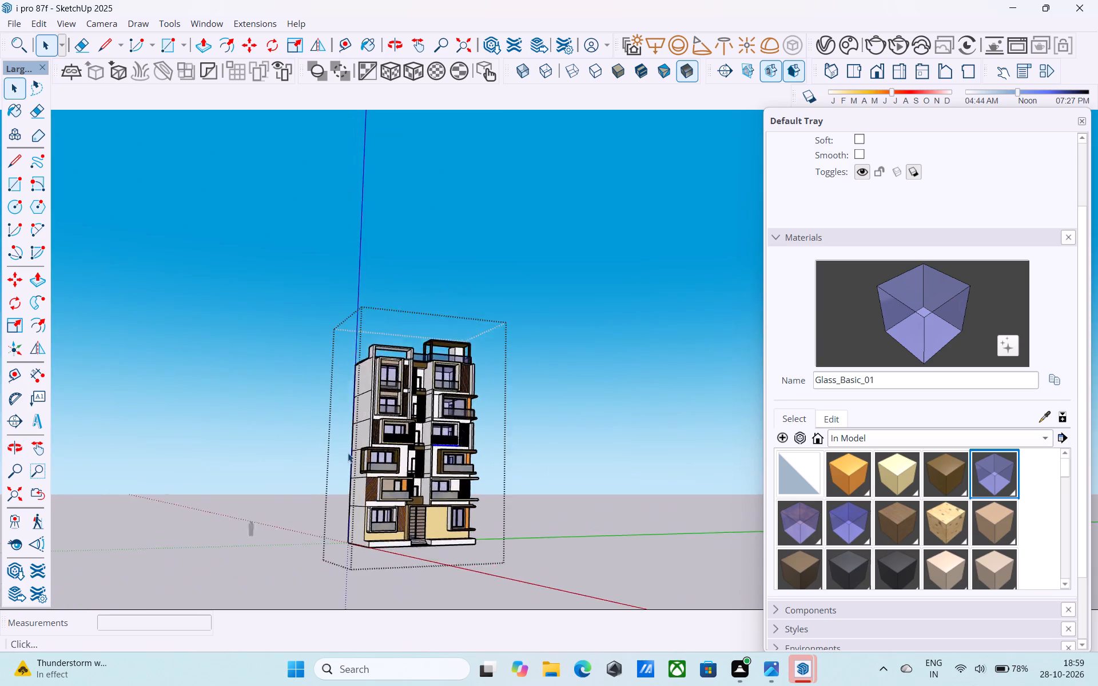
scroll(348, 453, "up", 5)
scroll(422, 506, "down", 2)
middle_click_drag(411, 501, 391, 478)
scroll(409, 556, "down", 3)
Erase the inset outline on top of the plinth in front of the white-framed ground-floor window.
middle_click_drag(409, 556, 367, 420)
scroll(362, 468, "up", 9)
scroll(360, 476, "down", 1)
scroll(360, 476, "up", 2)
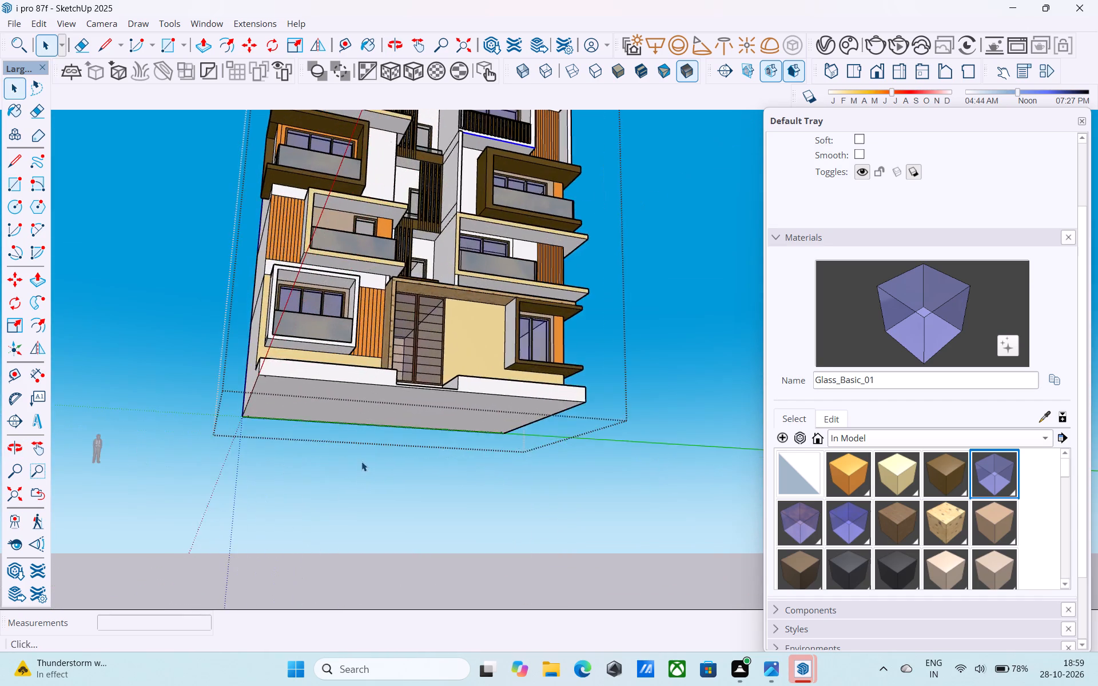
middle_click_drag(359, 470, 372, 537)
middle_click_drag(361, 525, 365, 539)
scroll(367, 540, "up", 8)
middle_click_drag(316, 484, 336, 567)
scroll(336, 567, "down", 1)
scroll(267, 513, "up", 2)
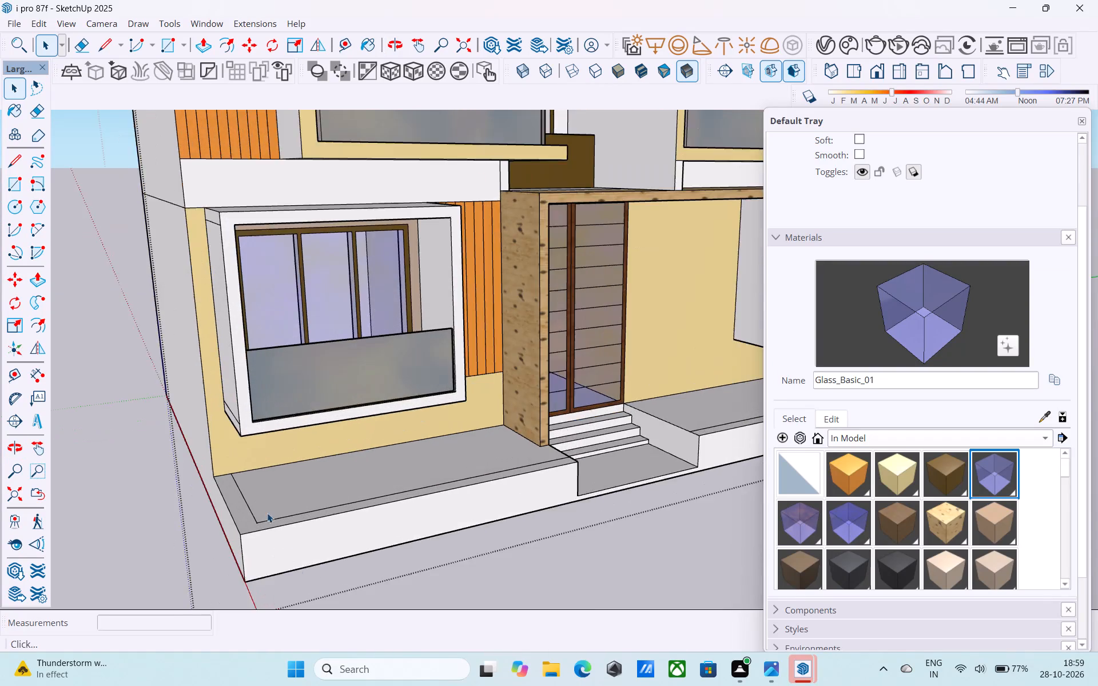
scroll(267, 513, "up", 4)
middle_click_drag(261, 520, 250, 523)
double_click(261, 531)
scroll(254, 525, "up", 5)
left_click(254, 525)
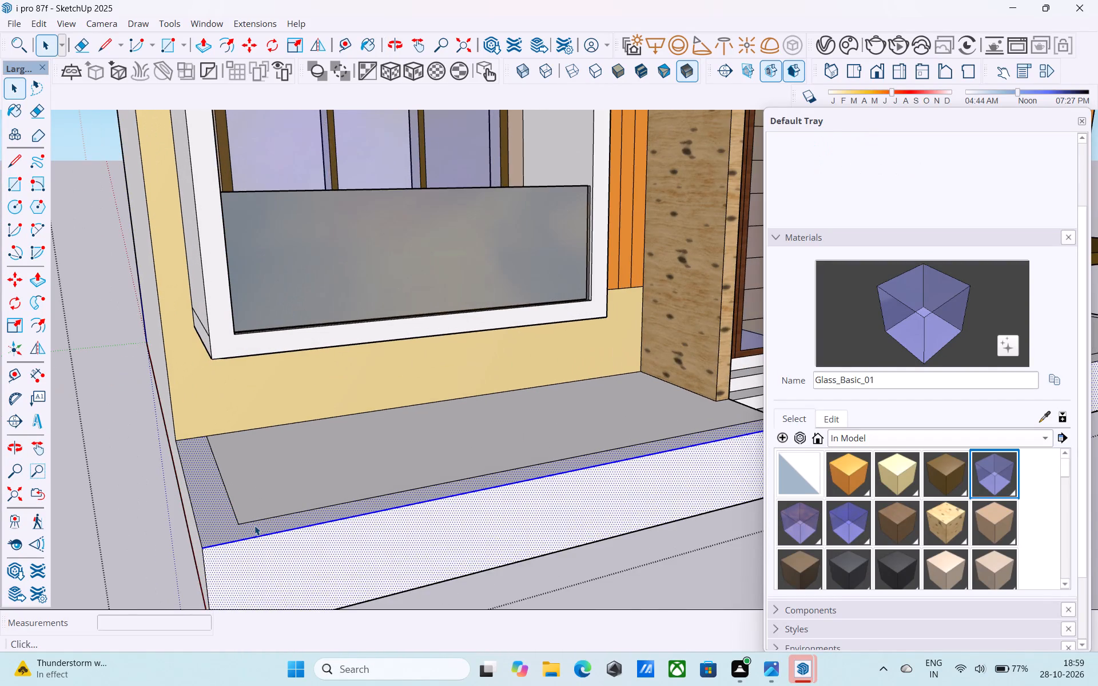
scroll(254, 525, "up", 4)
key("e")
left_click_drag(254, 525, 239, 516)
left_click_drag(239, 516, 221, 505)
scroll(220, 502, "down", 9)
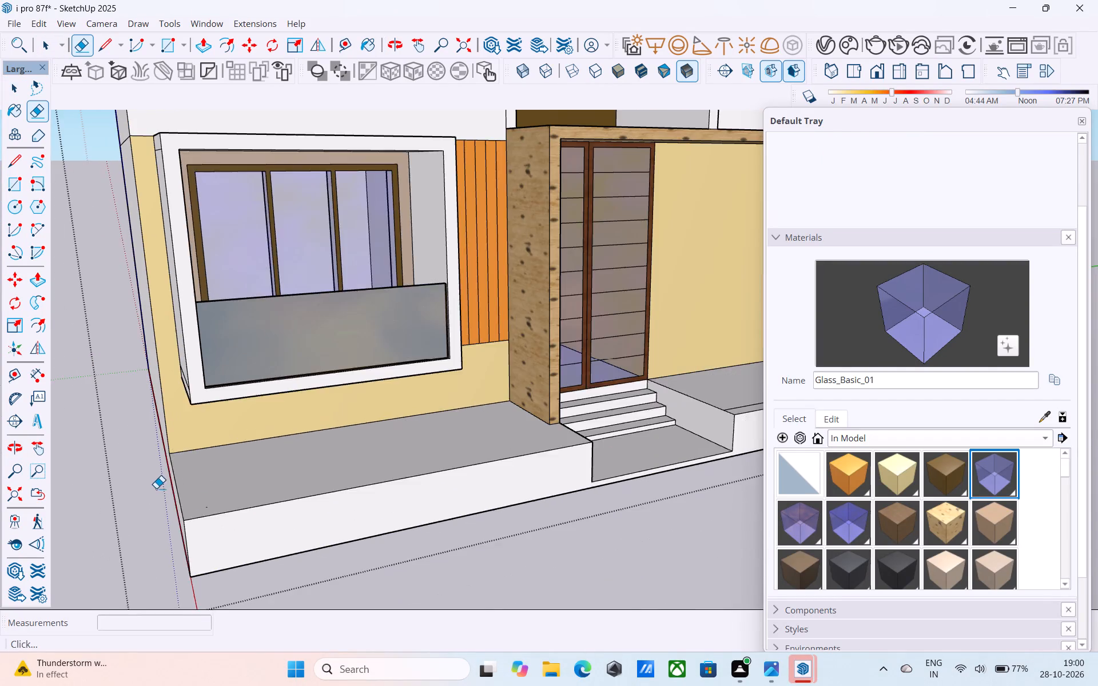
Erase the inset outline on top of the plinth on the other side of the entrance steps, below the brown-framed window.
scroll(171, 478, "down", 5)
middle_click_drag(542, 463, 166, 514)
middle_click_drag(714, 481, 712, 539)
scroll(679, 528, "up", 6)
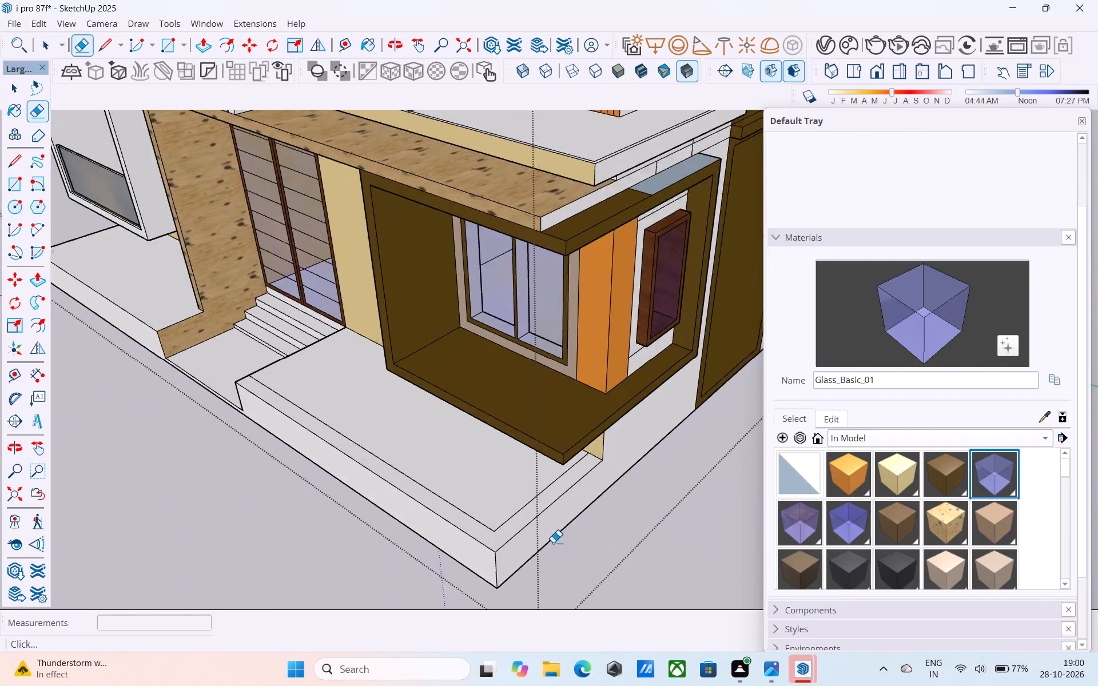
scroll(553, 543, "up", 7)
left_click_drag(466, 525, 459, 524)
left_click_drag(458, 523, 488, 525)
scroll(491, 524, "down", 10)
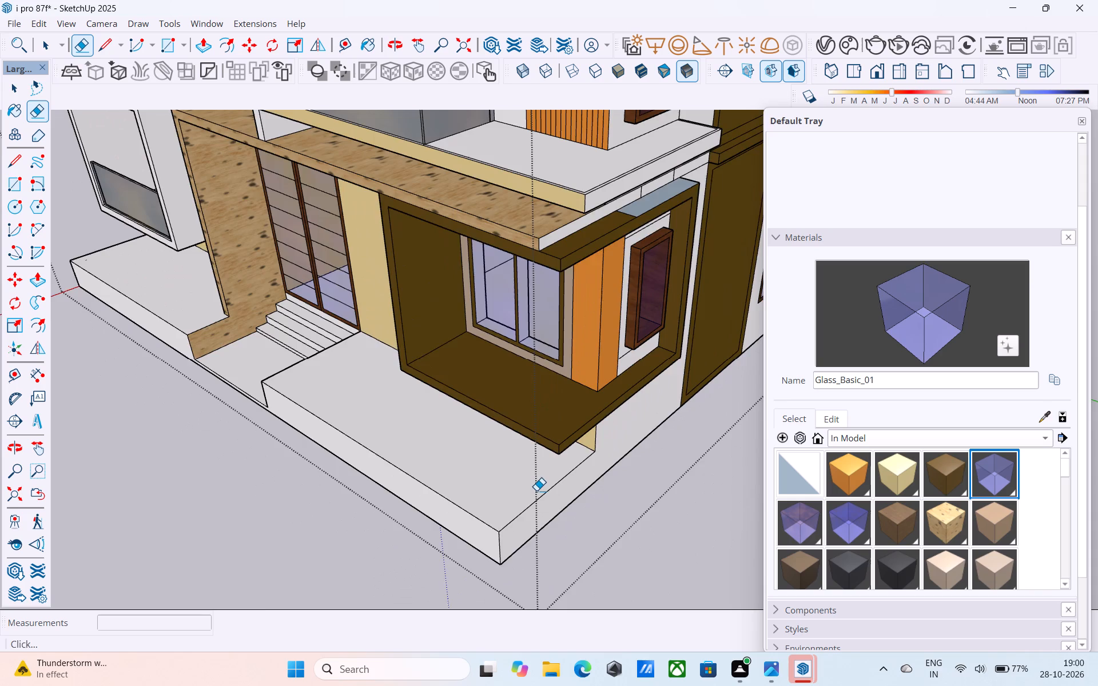
Paint the strip at the foot of the entrance door with Wood_Veneer_15_1K from the Wood collection.
middle_click_drag(466, 494, 655, 437)
scroll(688, 422, "up", 1)
scroll(688, 422, "down", 5)
scroll(488, 417, "up", 5)
scroll(468, 414, "down", 3)
middle_click_drag(472, 416, 537, 401)
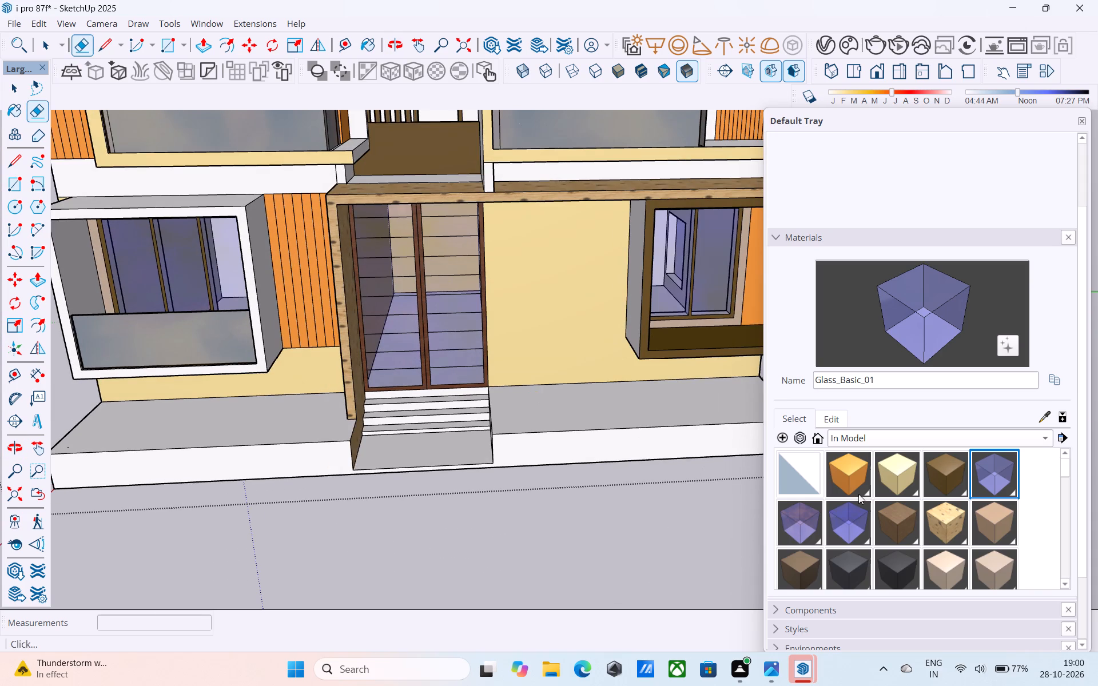
left_click(908, 442)
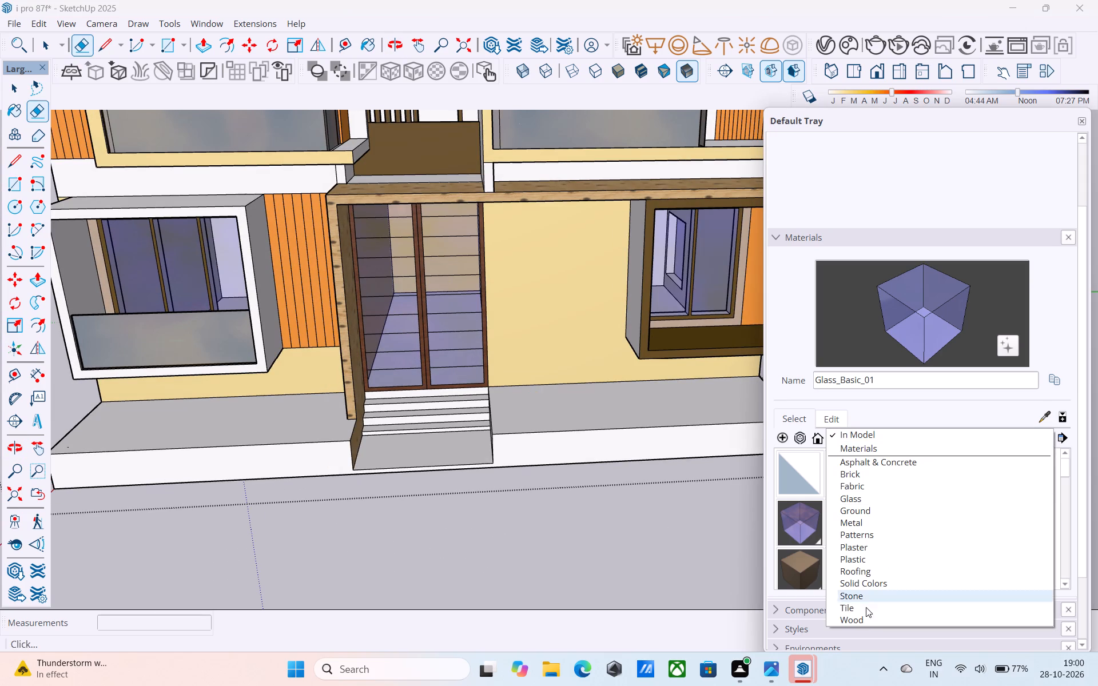
left_click(861, 623)
left_click(799, 524)
scroll(401, 381, "up", 6)
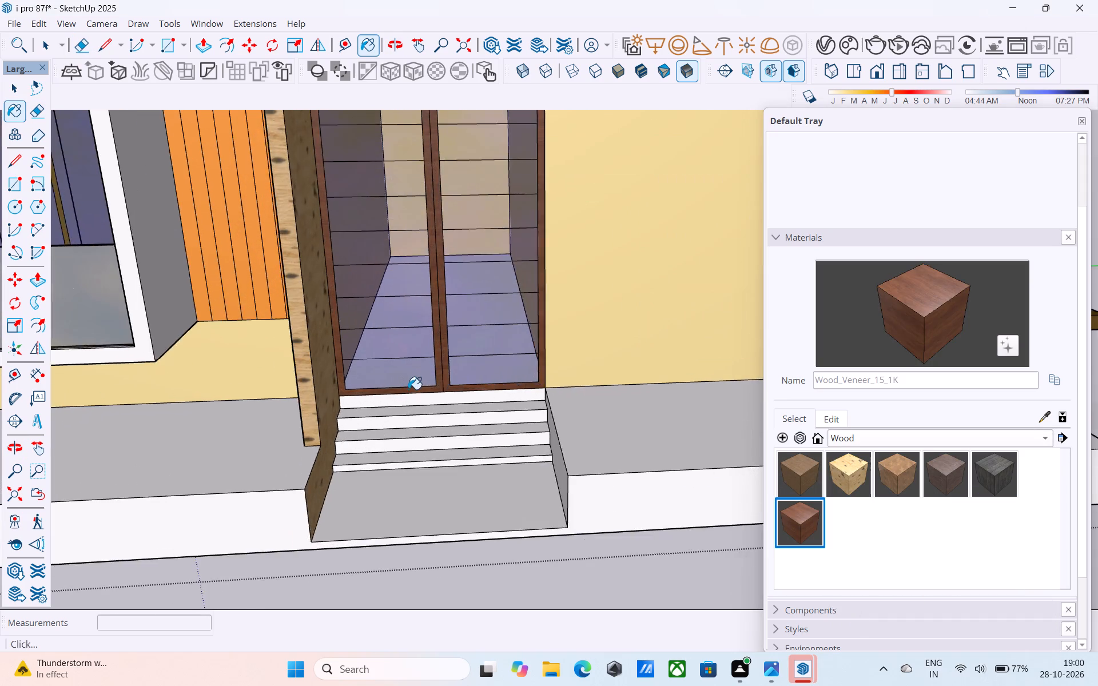
scroll(408, 389, "up", 2)
left_click(408, 401)
Examine the entrance door and the front facade from close up and from above.
scroll(409, 402, "down", 4)
middle_click_drag(408, 400, 371, 370)
scroll(376, 374, "up", 5)
middle_click_drag(410, 362, 444, 446)
scroll(446, 451, "down", 10)
middle_click_drag(448, 490, 464, 534)
scroll(471, 522, "down", 5)
middle_click_drag(473, 526, 471, 502)
scroll(488, 400, "down", 6)
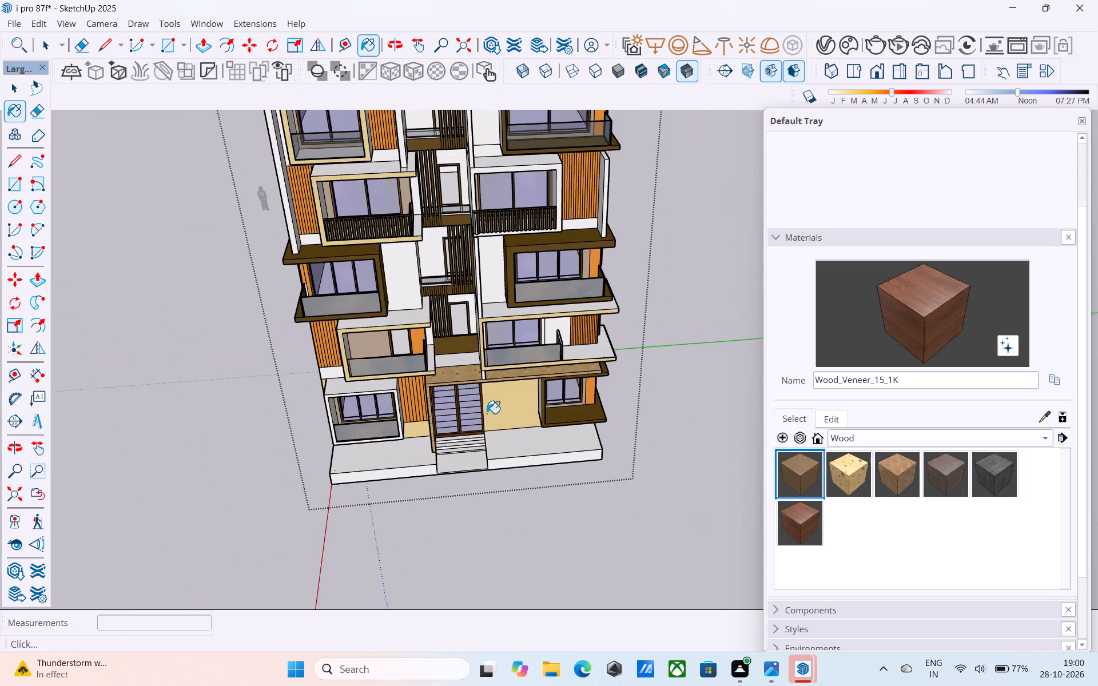
middle_click_drag(485, 392, 477, 324)
middle_click_drag(470, 277, 480, 433)
Save the model.
key("ctrl+s")
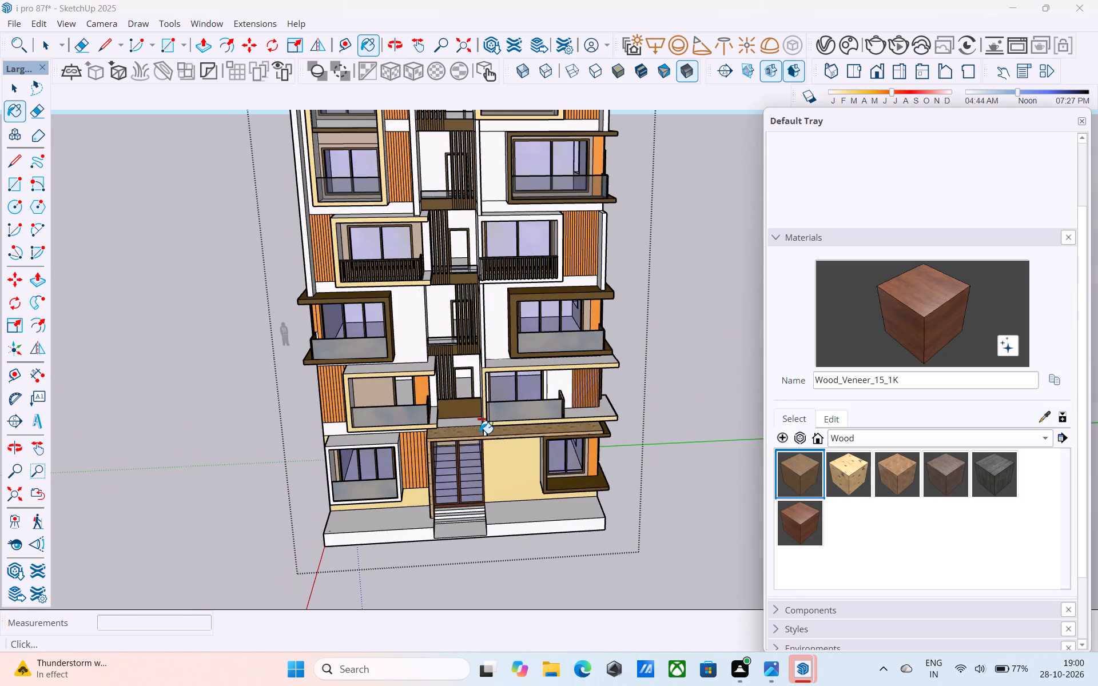
key("space")
Paint the white wall surround of the right-hand first-floor balcony window with the in-model material ThomThom - Complexion1.
scroll(473, 429, "down", 5)
middle_click_drag(488, 402, 353, 456)
scroll(396, 472, "up", 7)
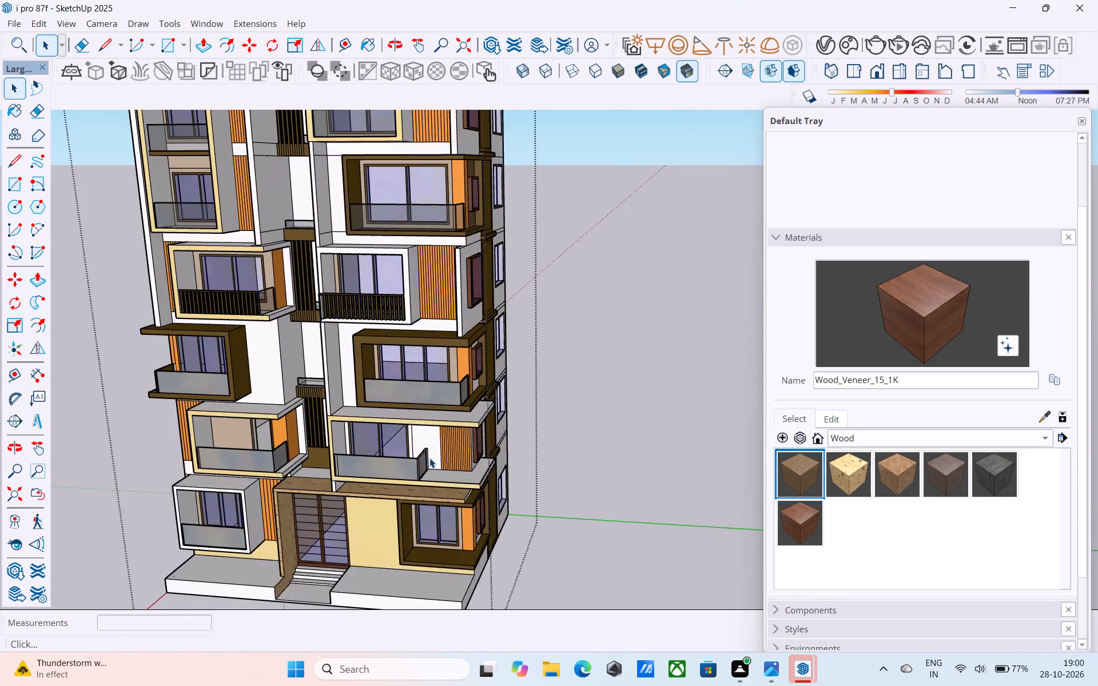
scroll(429, 458, "up", 2)
middle_click_drag(432, 490, 498, 368, "shift")
scroll(482, 334, "up", 2)
scroll(448, 284, "up", 11)
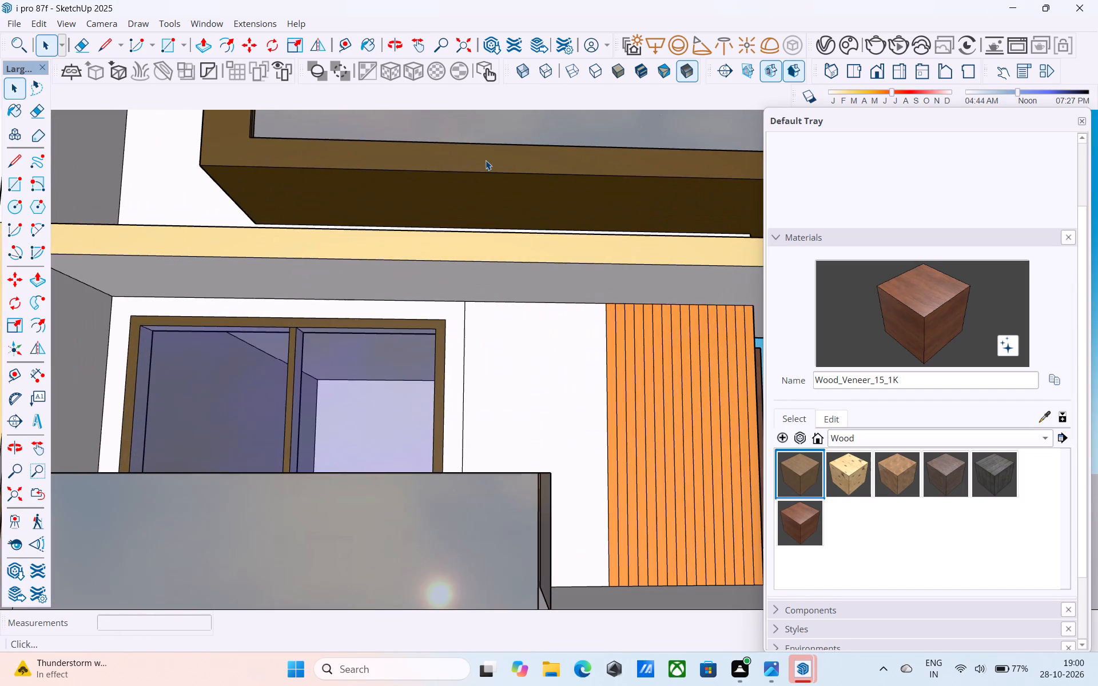
scroll(485, 161, "down", 12)
middle_click_drag(526, 301, 532, 402)
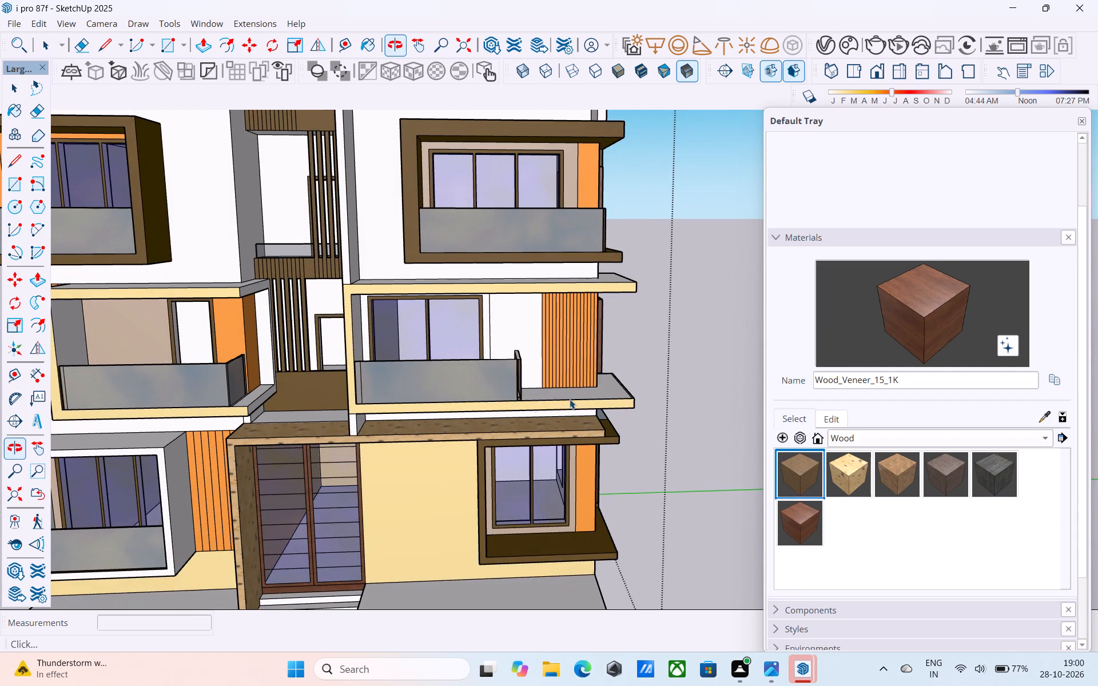
left_click(857, 445)
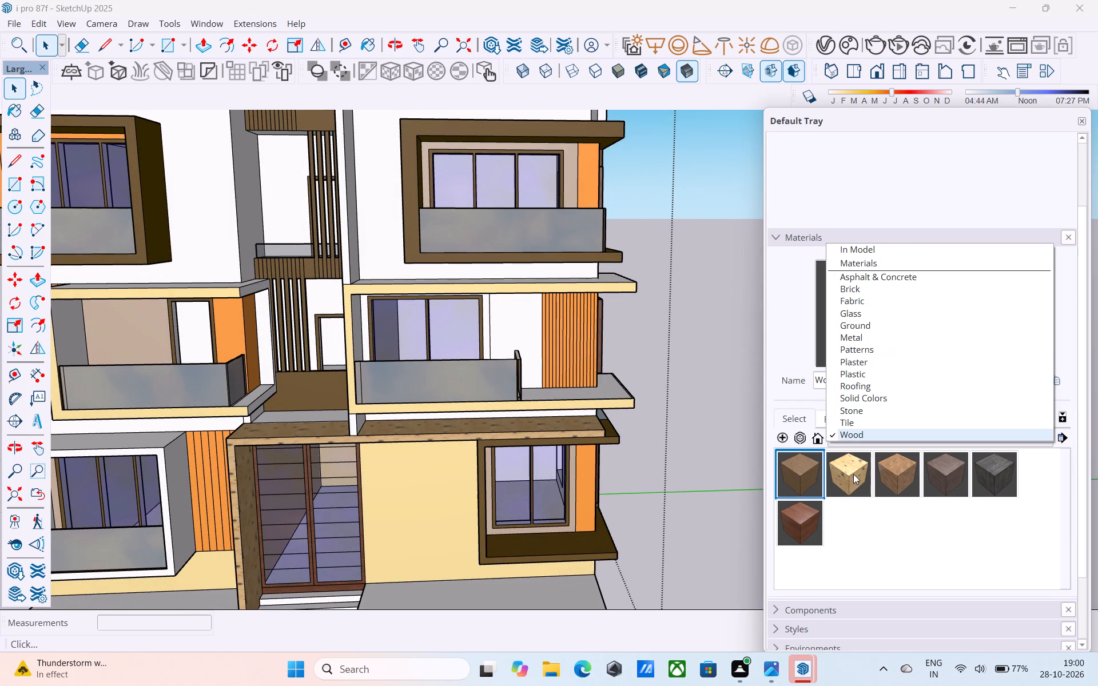
left_click(896, 253)
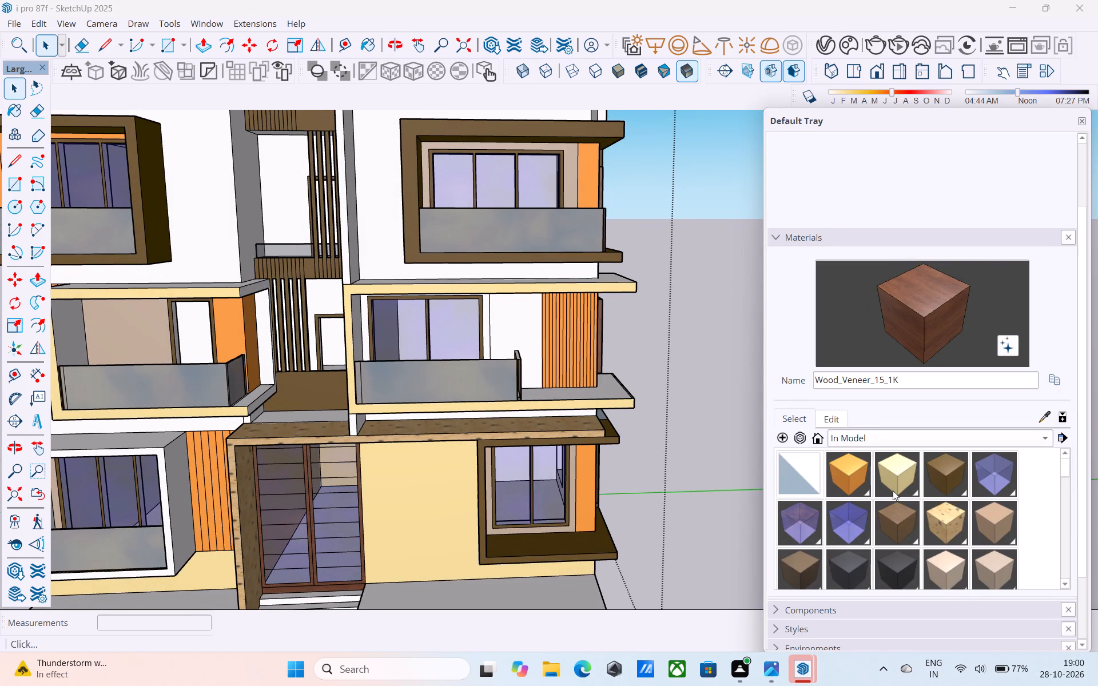
left_click(946, 564)
scroll(429, 320, "up", 7)
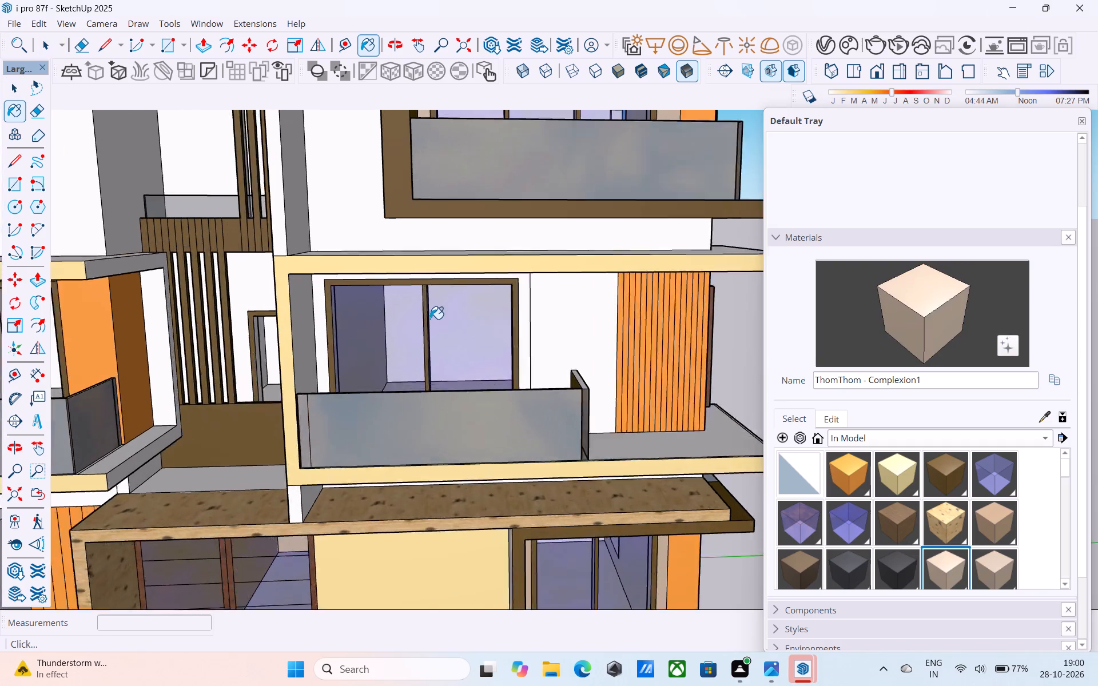
scroll(430, 319, "up", 2)
left_click(562, 279)
Examine the window surrounds and balconies across the front facade for surfaces still lacking a material.
scroll(557, 286, "down", 10)
middle_click_drag(549, 310, 554, 374)
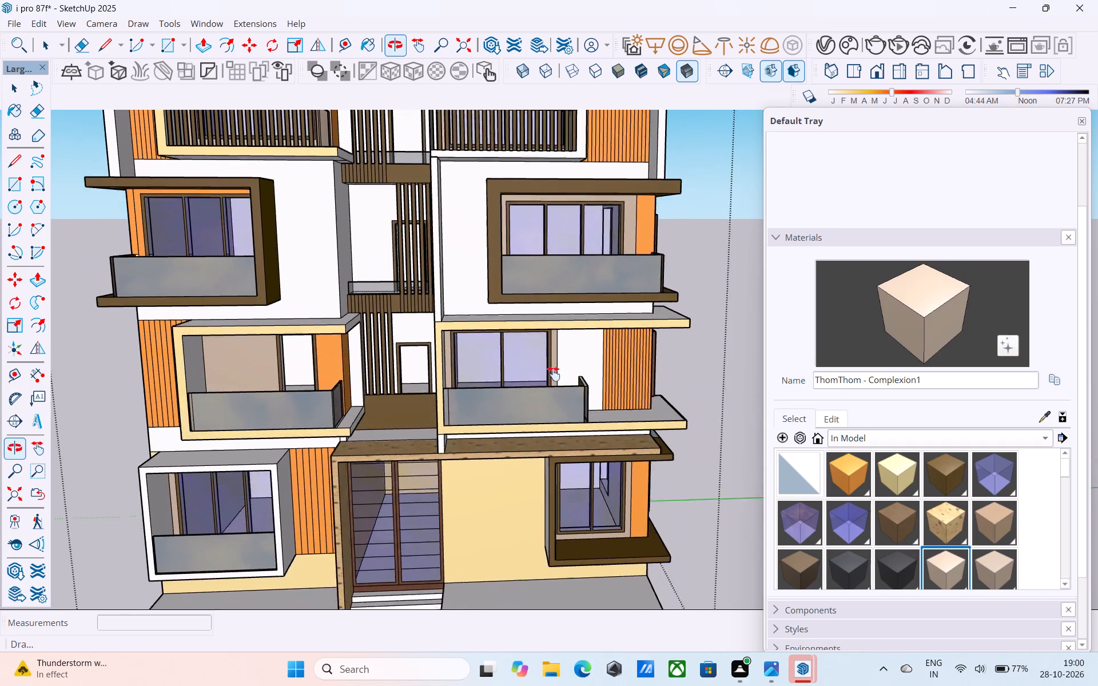
middle_click_drag(554, 374, 745, 416)
scroll(486, 342, "down", 3)
middle_click_drag(477, 344, 345, 402)
middle_click_drag(358, 288, 357, 314, "shift")
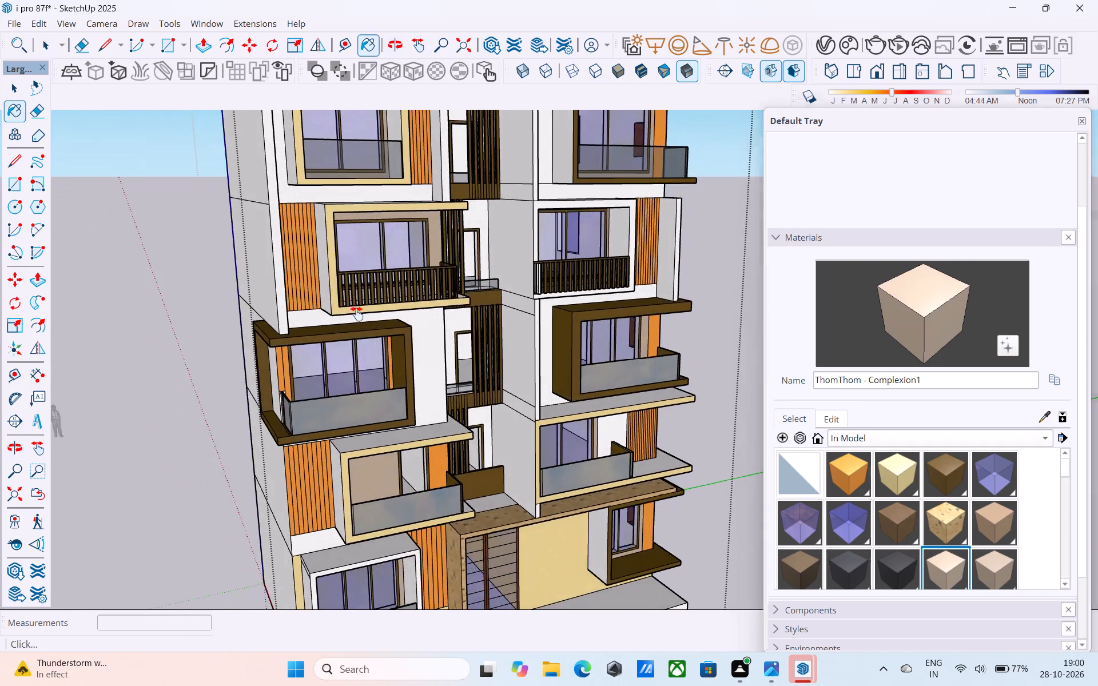
middle_click_drag(357, 314, 309, 398, "shift")
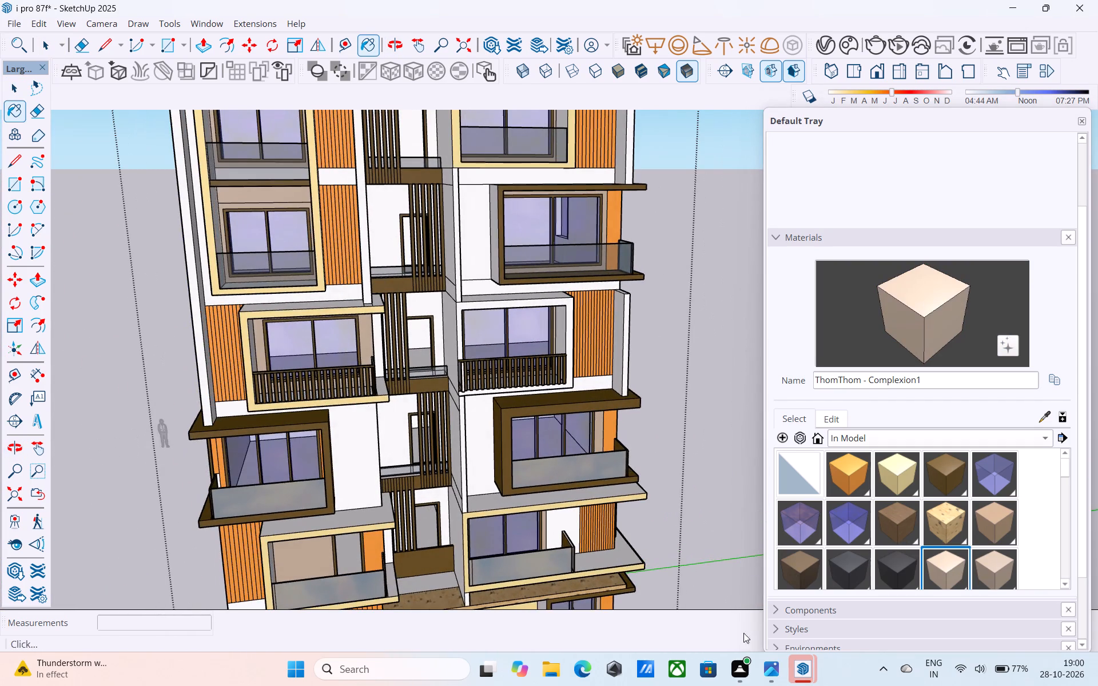
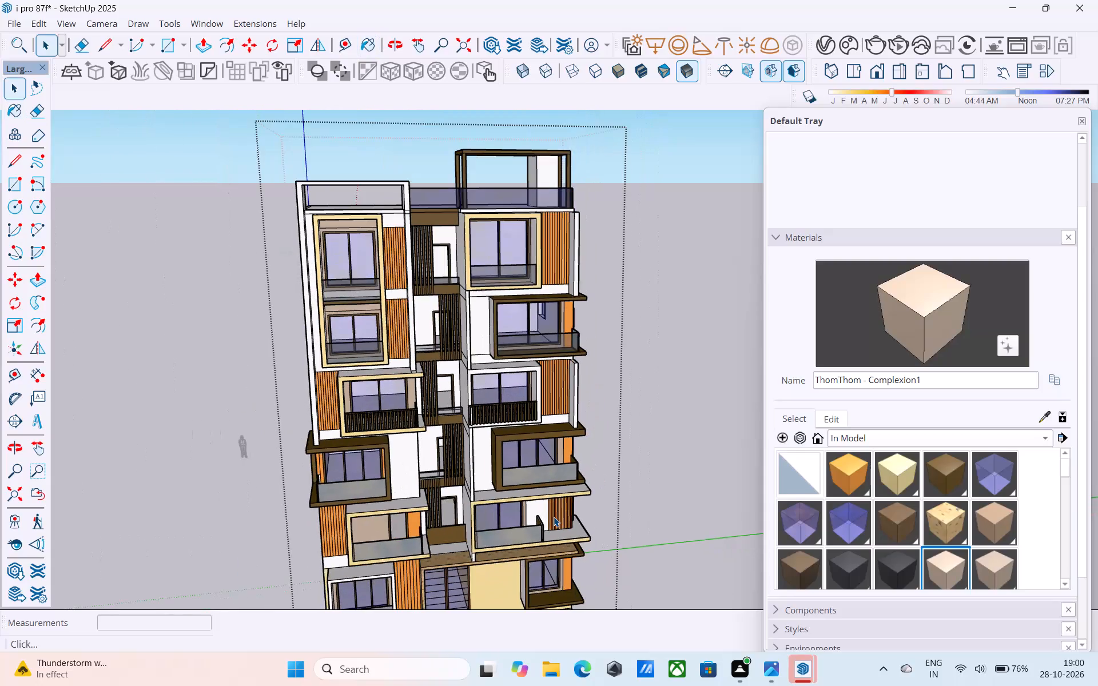
Save the model.
middle_click_drag(554, 517, 528, 466)
scroll(511, 447, "up", 5)
key("ctrl+s")
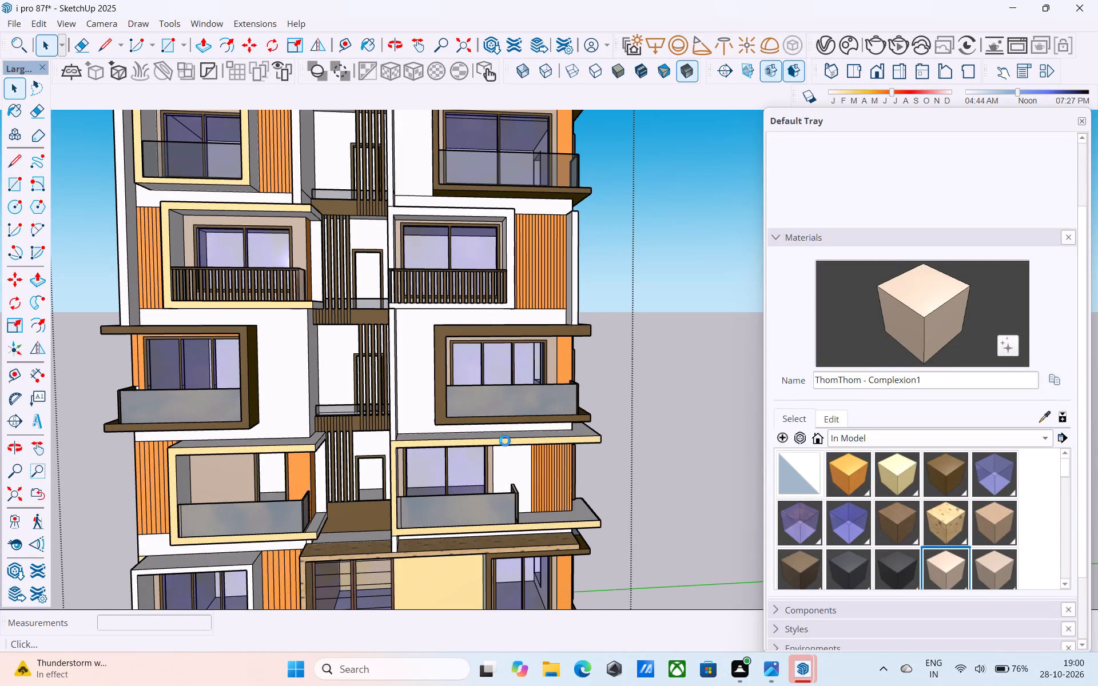
Examine the front facade's balconies, window frames and rooftop parapet from above, below and the side for missing materials.
scroll(505, 441, "down", 5)
middle_click_drag(505, 438, 473, 471)
middle_click_drag(461, 466, 572, 505, "shift")
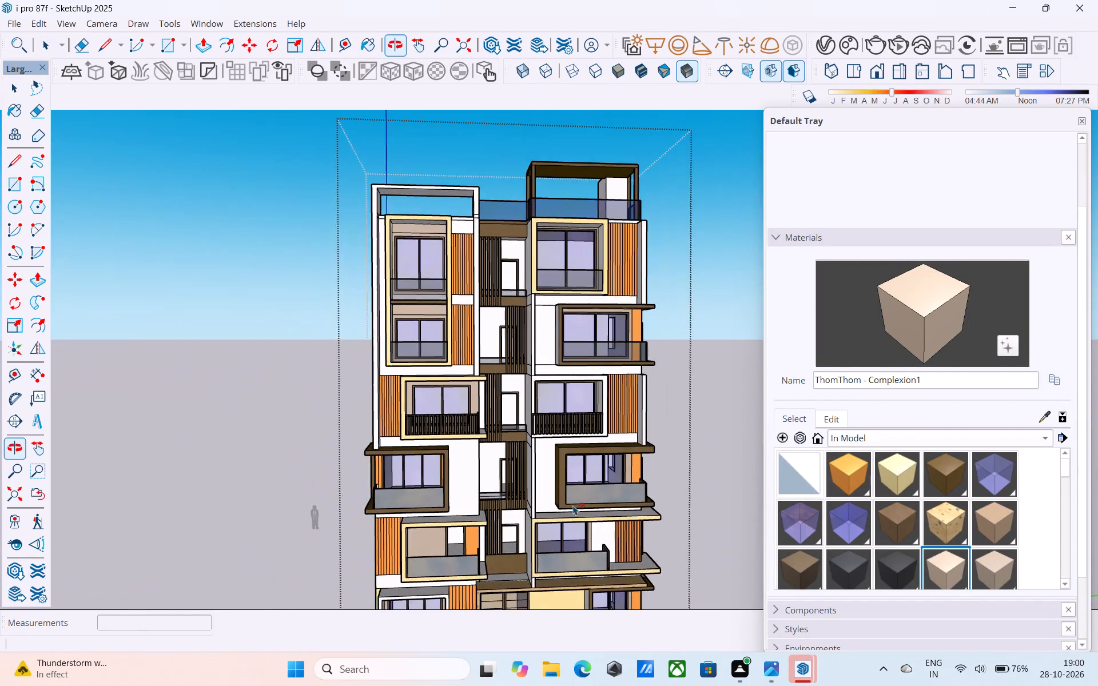
scroll(572, 505, "down", 1)
middle_click_drag(550, 491, 510, 476, "shift")
middle_click_drag(487, 441, 443, 361, "shift")
scroll(441, 364, "down", 3)
middle_click_drag(441, 364, 461, 401)
middle_click_drag(484, 395, 527, 372)
scroll(484, 395, "up", 1)
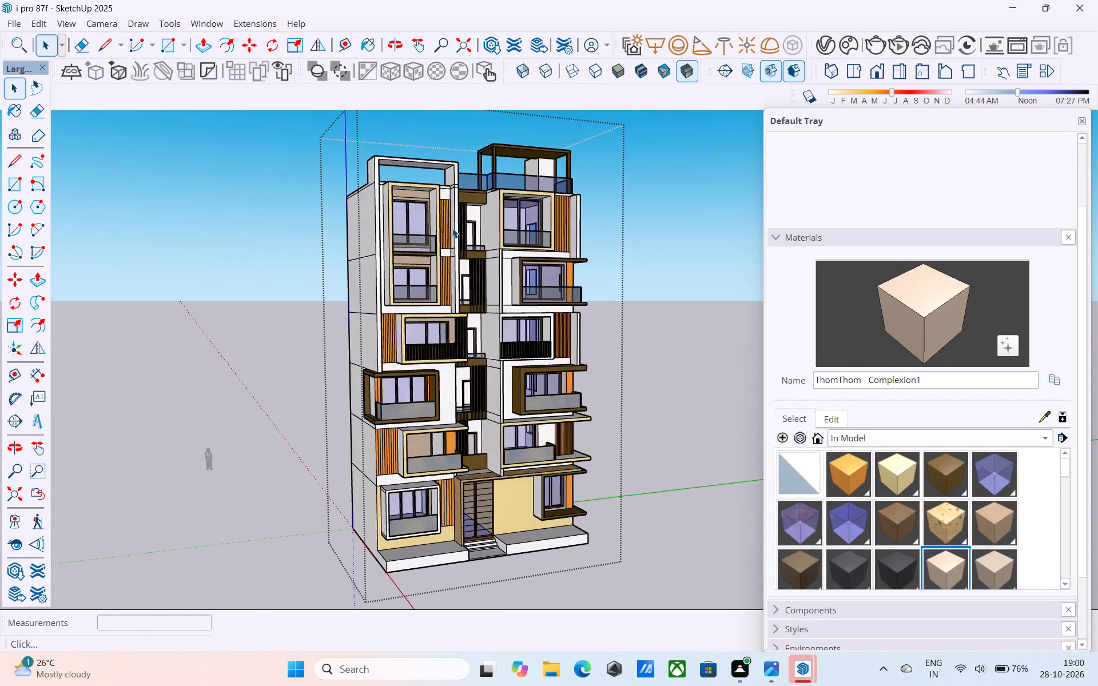
scroll(453, 217, "up", 12)
middle_click_drag(442, 161, 403, 179)
scroll(407, 180, "down", 3)
middle_click_drag(401, 189, 385, 198)
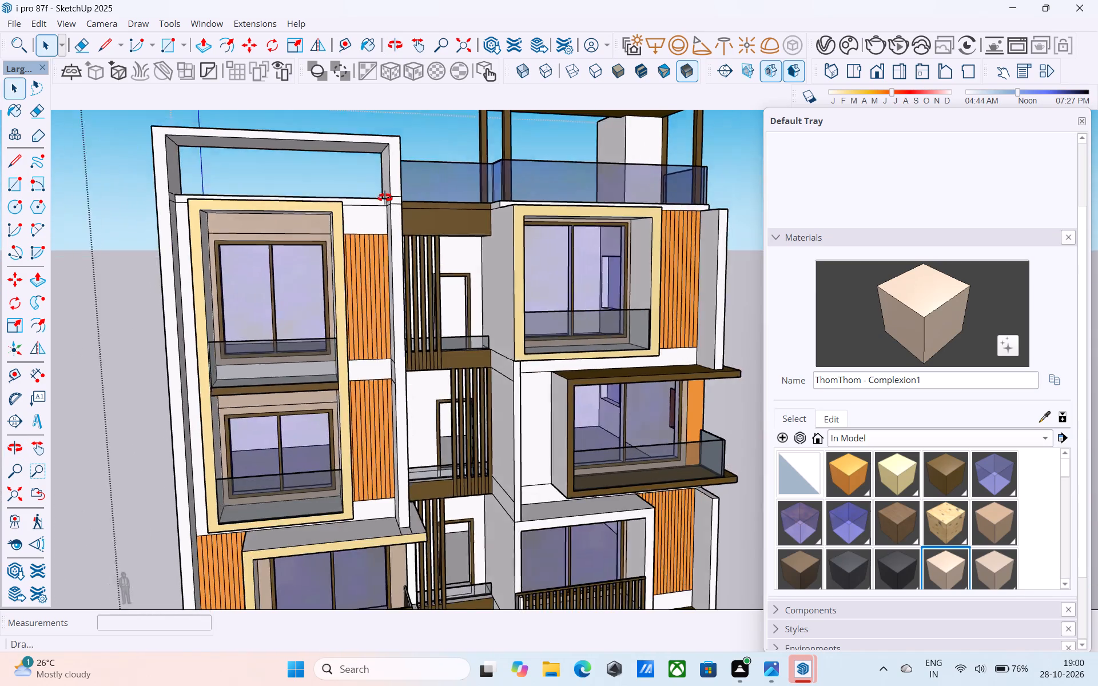
middle_click_drag(385, 198, 379, 220)
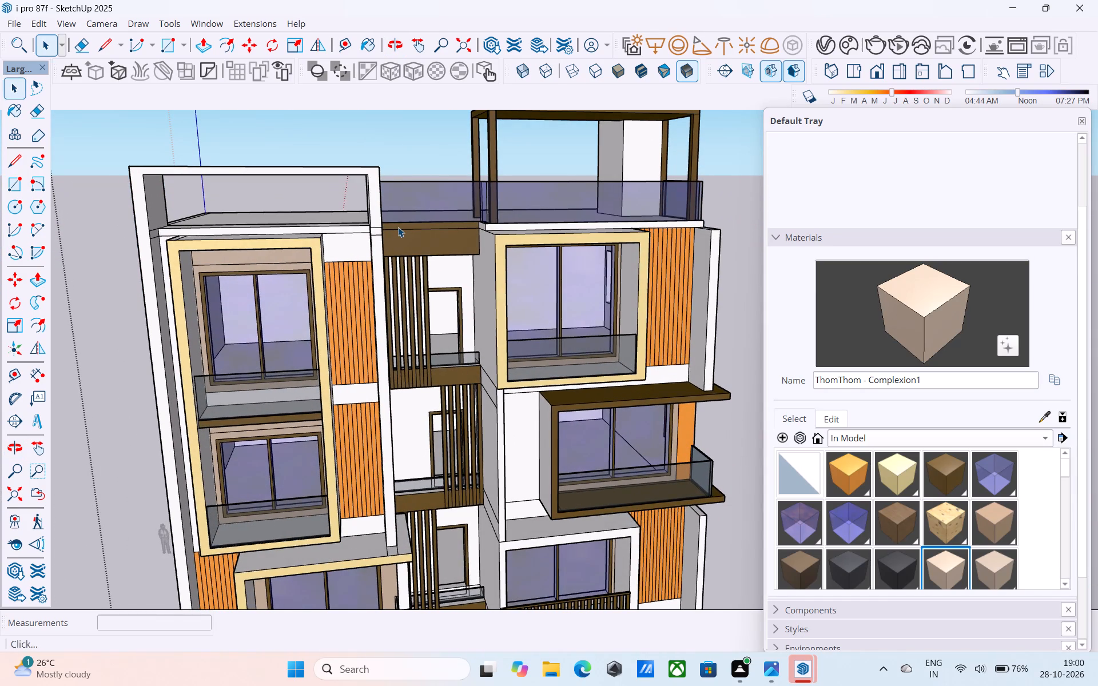
scroll(398, 227, "down", 2)
scroll(385, 230, "up", 11)
scroll(347, 233, "down", 4)
middle_click_drag(339, 226, 313, 209)
scroll(321, 208, "down", 4)
middle_click_drag(321, 208, 341, 219)
scroll(357, 253, "up", 5)
scroll(359, 250, "down", 5)
middle_click_drag(352, 252, 388, 217)
middle_click_drag(395, 388, 390, 385)
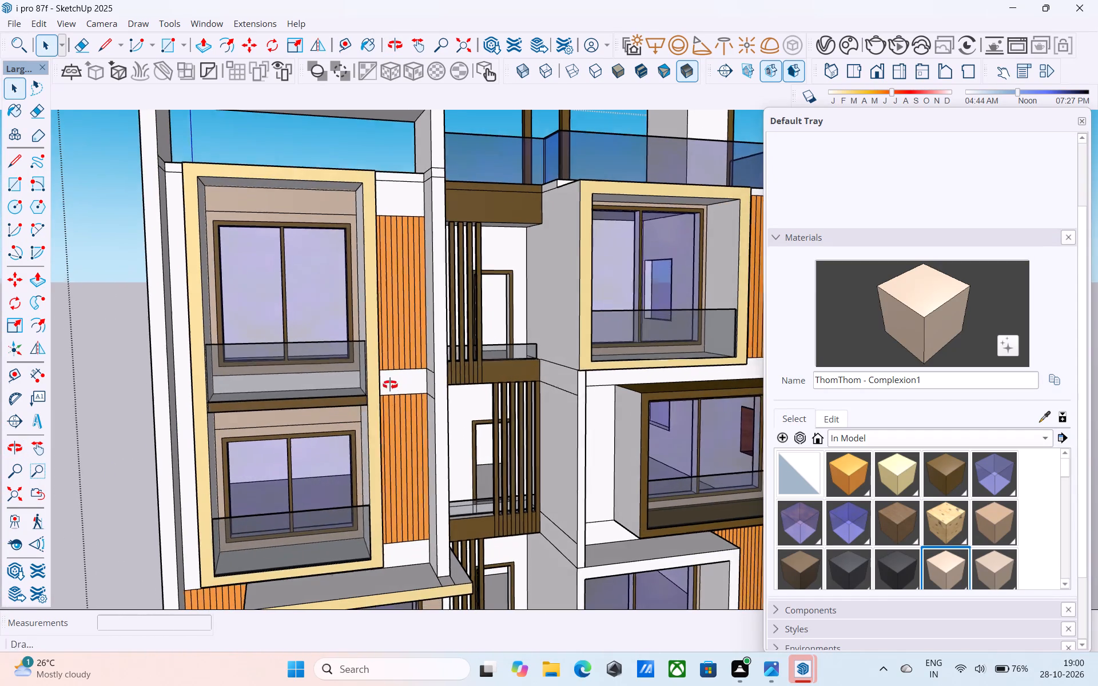
middle_click_drag(390, 385, 386, 382)
scroll(388, 382, "up", 4)
middle_click_drag(388, 382, 382, 308, "shift")
scroll(380, 306, "down", 3)
middle_click_drag(400, 342, 407, 353, "shift")
scroll(342, 340, "down", 4)
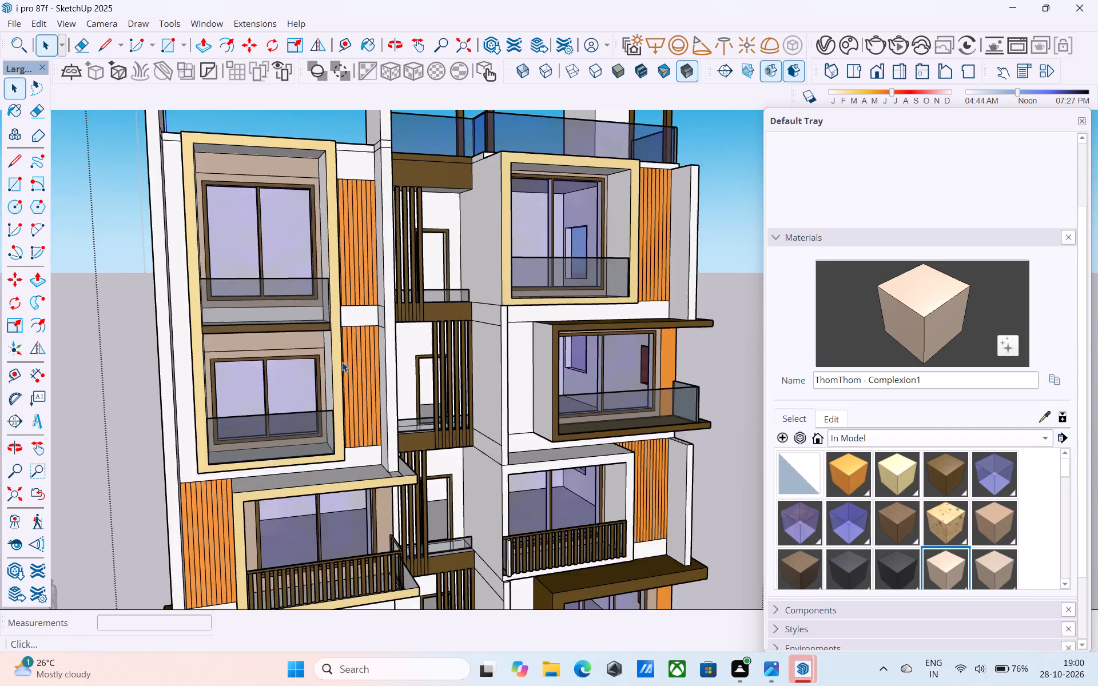
middle_click_drag(367, 390, 524, 253, "shift")
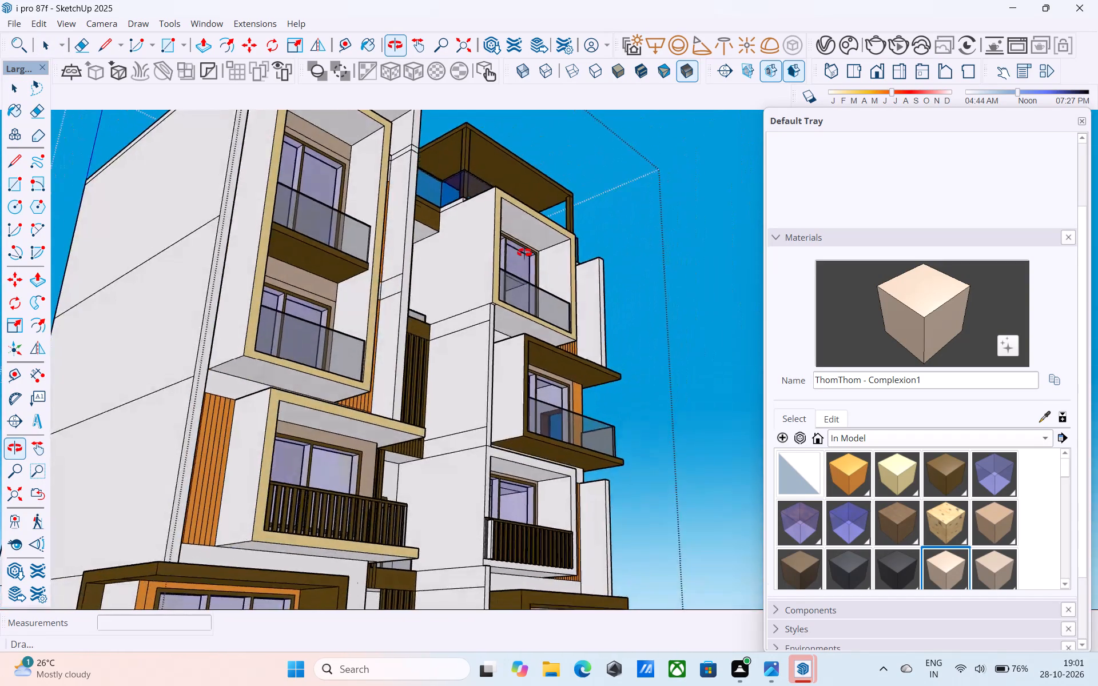
middle_click_drag(524, 253, 464, 451, "shift")
scroll(472, 426, "down", 4)
middle_click_drag(470, 426, 348, 489, "shift")
scroll(347, 335, "up", 1)
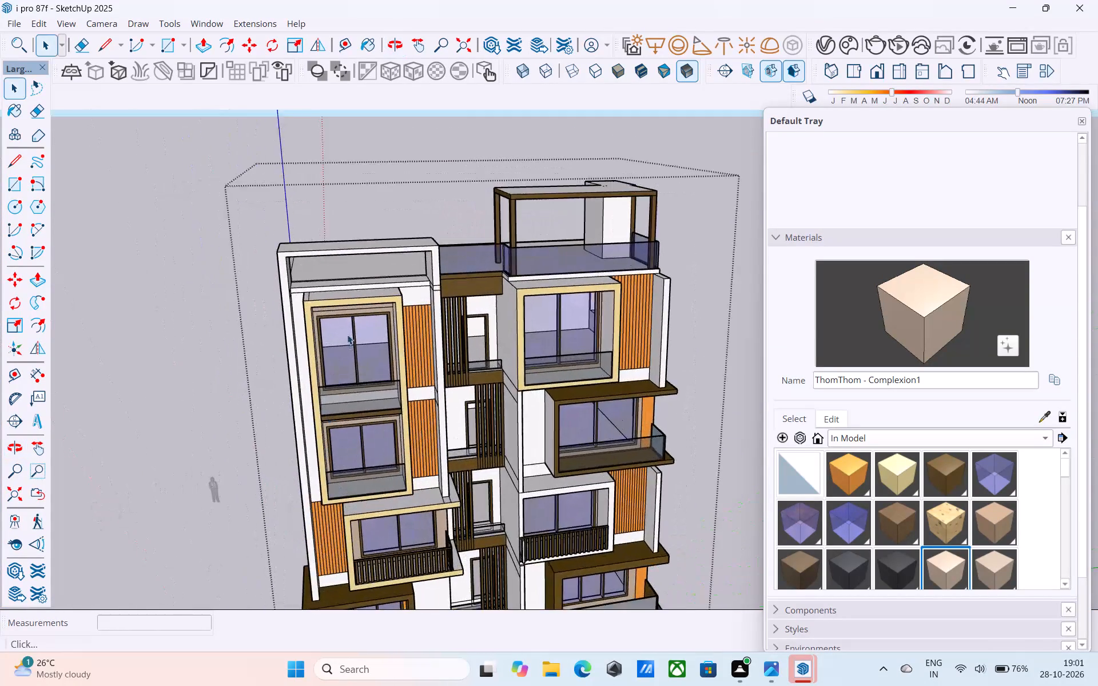
middle_click_drag(354, 333, 175, 158)
scroll(222, 204, "down", 4)
middle_click_drag(312, 266, 339, 271)
left_click(662, 283)
scroll(526, 277, "down", 2)
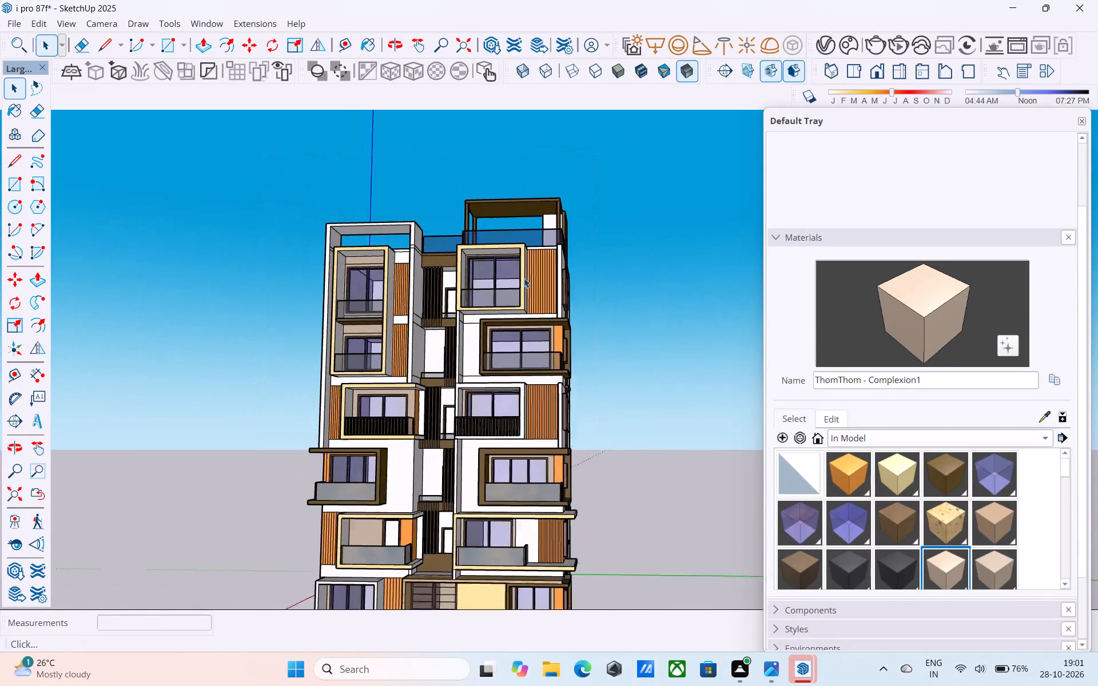
Save the model again.
scroll(524, 278, "down", 2)
middle_click_drag(520, 279, 527, 311)
key("ctrl+s")
Render the whole building in V-Ray from a front corner view, review the image and close the frame buffer.
scroll(523, 315, "down", 3)
middle_click_drag(523, 315, 527, 234, "shift")
middle_click_drag(523, 302, 499, 314)
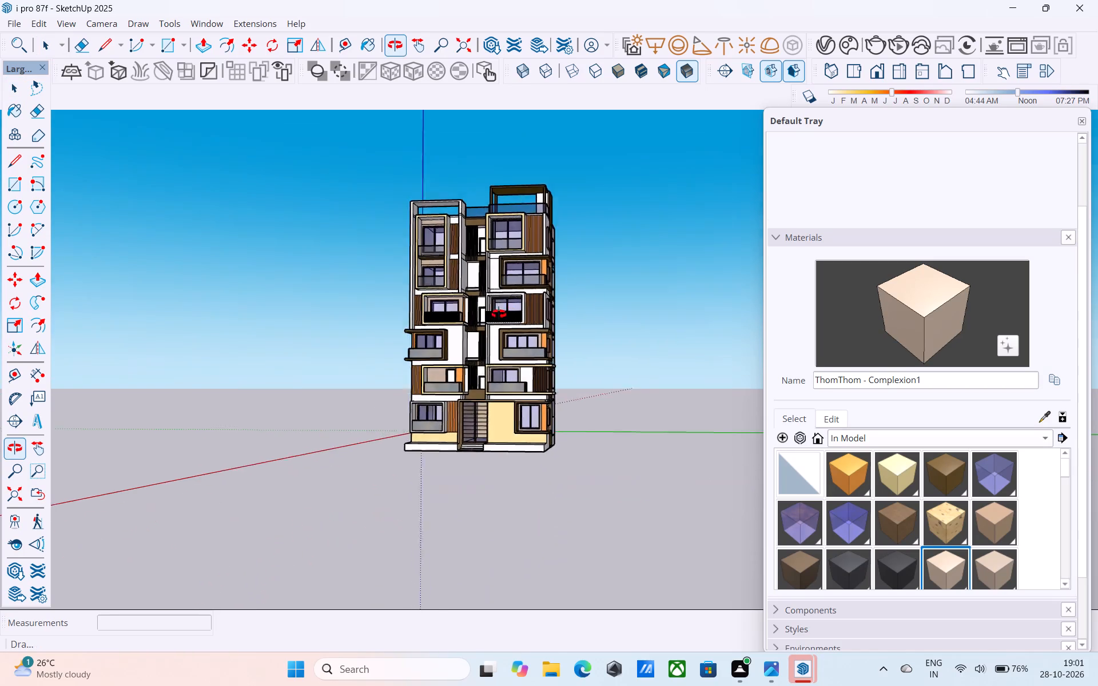
middle_click_drag(499, 314, 473, 331)
scroll(472, 338, "up", 3)
middle_click_drag(499, 369, 502, 397, "shift")
middle_click_drag(509, 397, 532, 417)
scroll(535, 412, "up", 2)
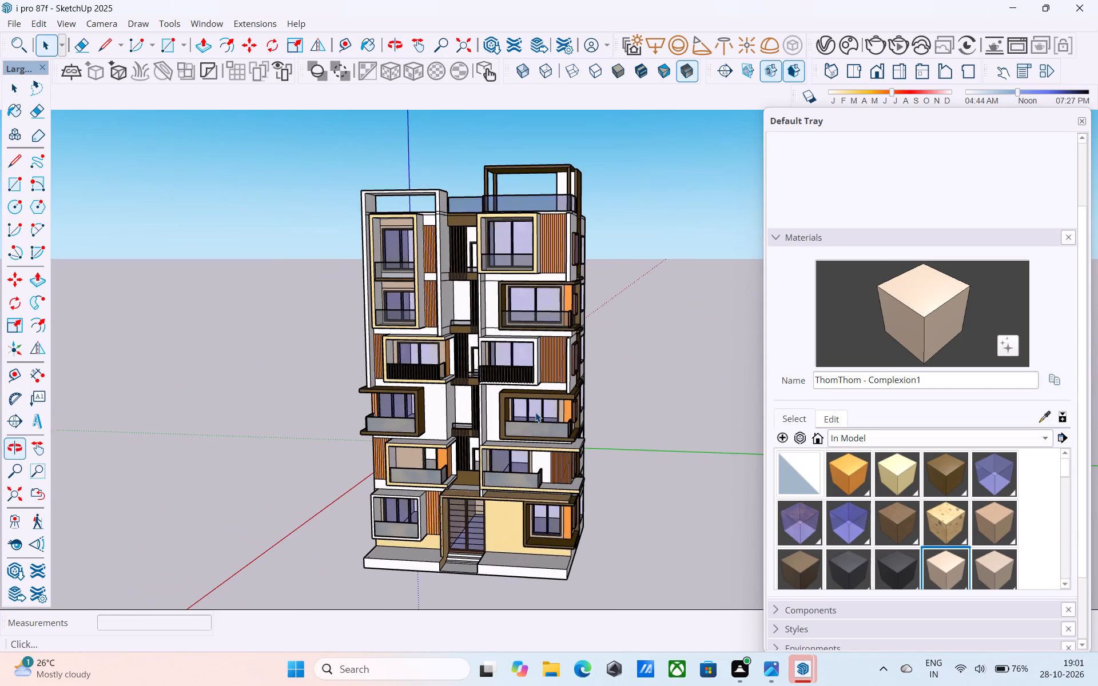
middle_click_drag(525, 413, 524, 434, "shift")
middle_click_drag(526, 426, 444, 377)
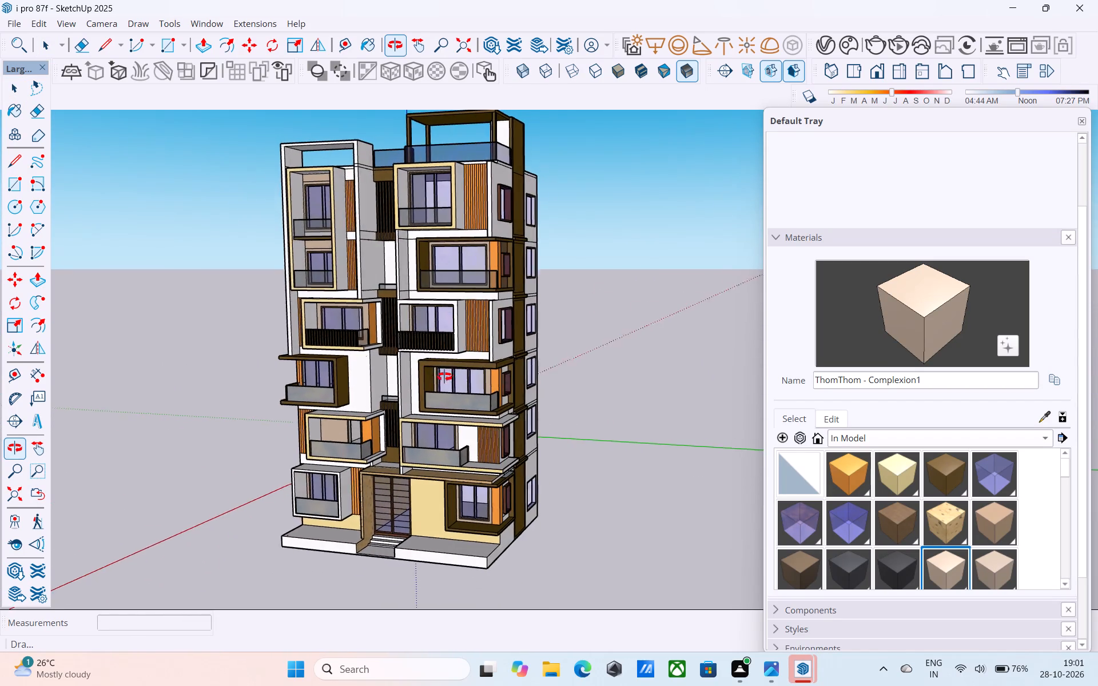
middle_click_drag(444, 377, 443, 376)
middle_click_drag(436, 360, 452, 370, "shift")
left_click(873, 45)
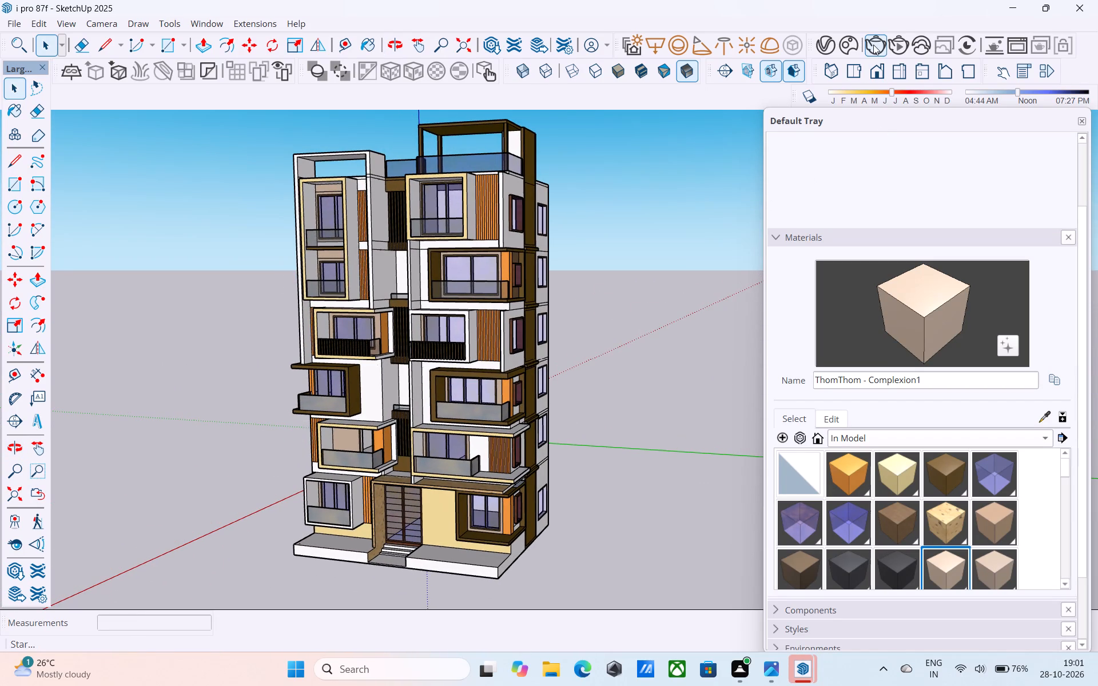
scroll(360, 306, "up", 1)
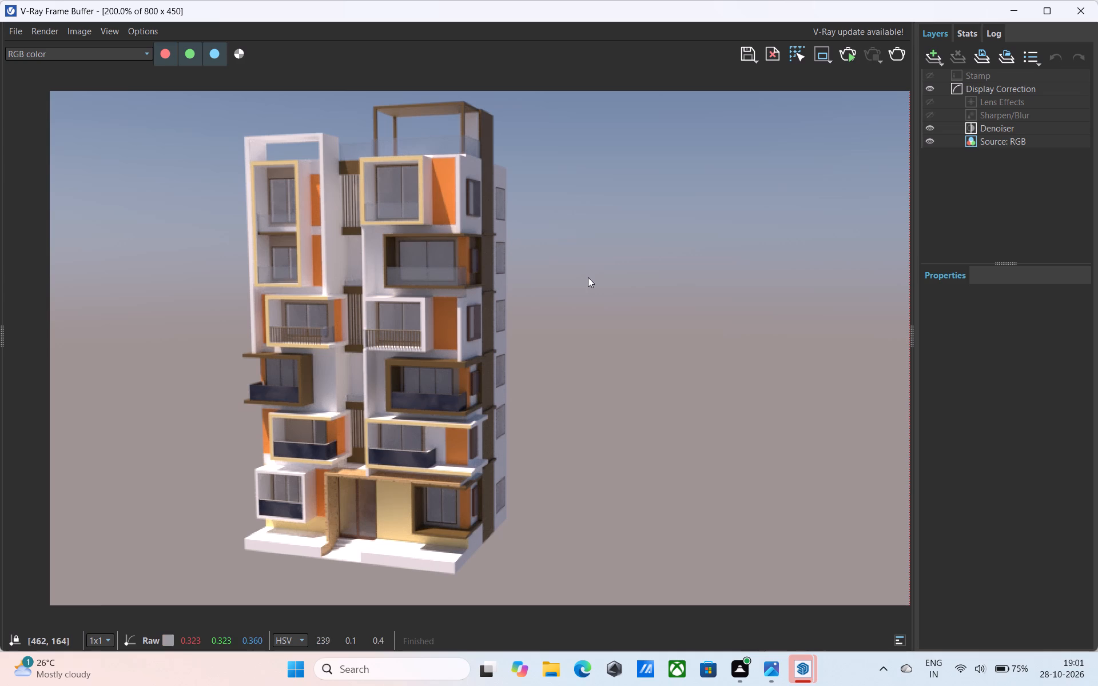
left_click(1089, 10)
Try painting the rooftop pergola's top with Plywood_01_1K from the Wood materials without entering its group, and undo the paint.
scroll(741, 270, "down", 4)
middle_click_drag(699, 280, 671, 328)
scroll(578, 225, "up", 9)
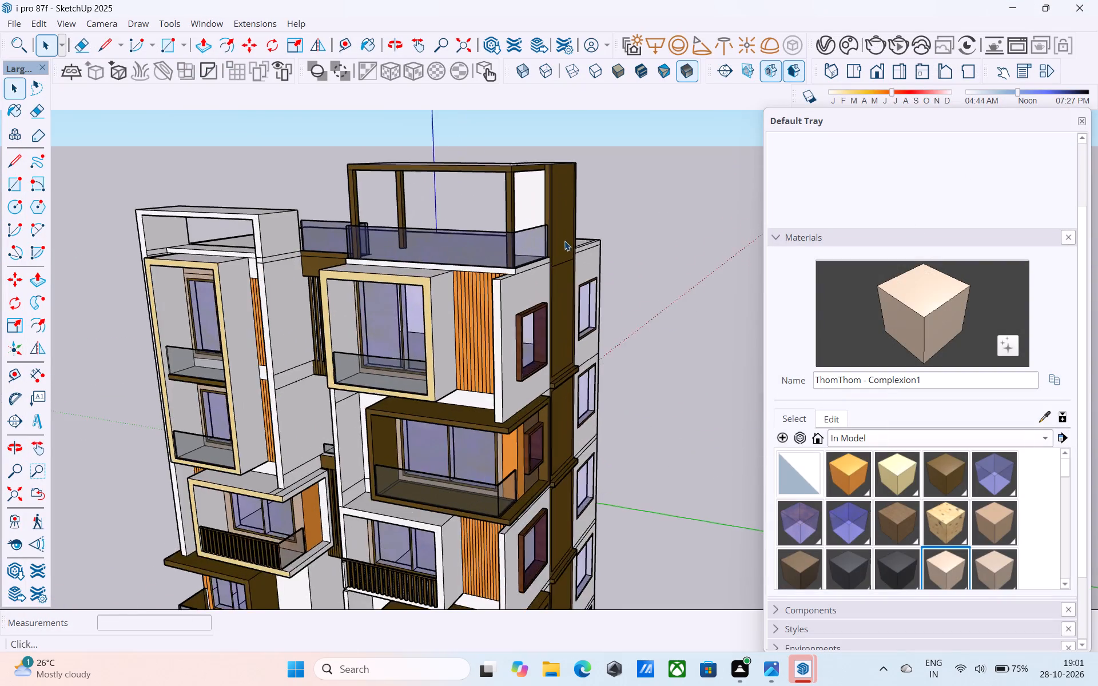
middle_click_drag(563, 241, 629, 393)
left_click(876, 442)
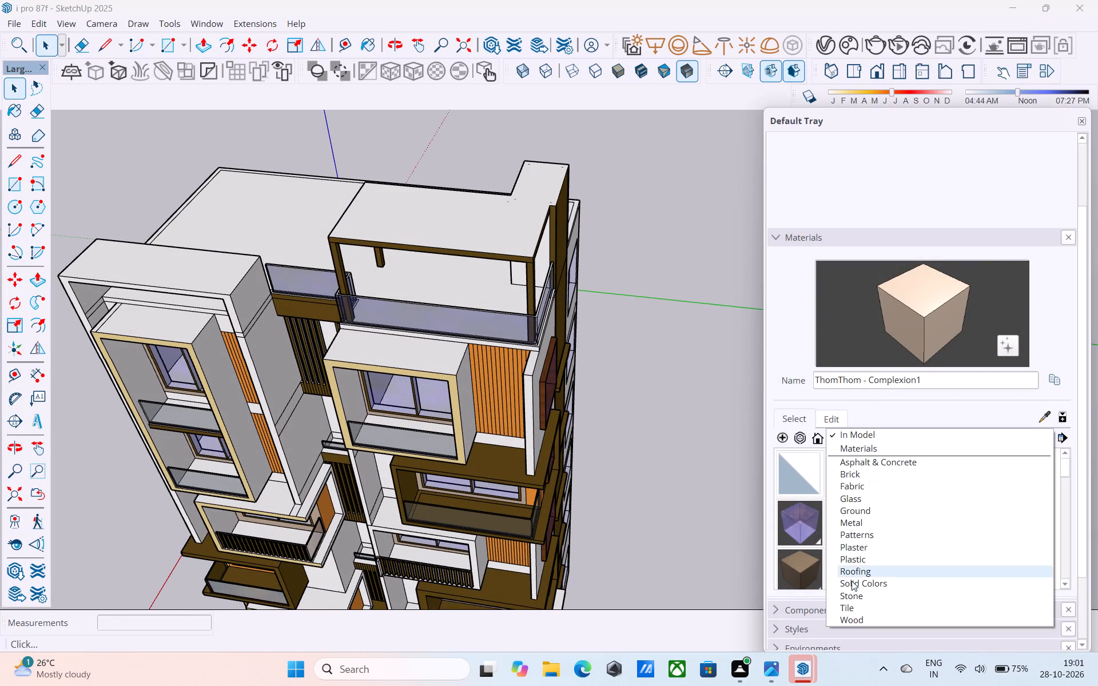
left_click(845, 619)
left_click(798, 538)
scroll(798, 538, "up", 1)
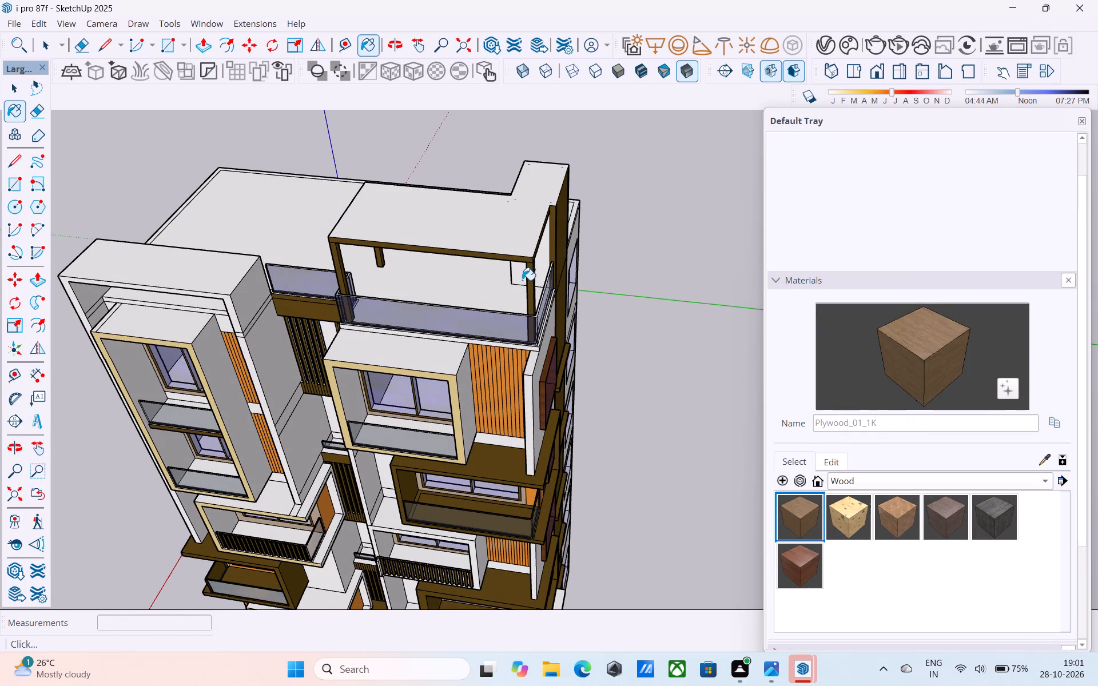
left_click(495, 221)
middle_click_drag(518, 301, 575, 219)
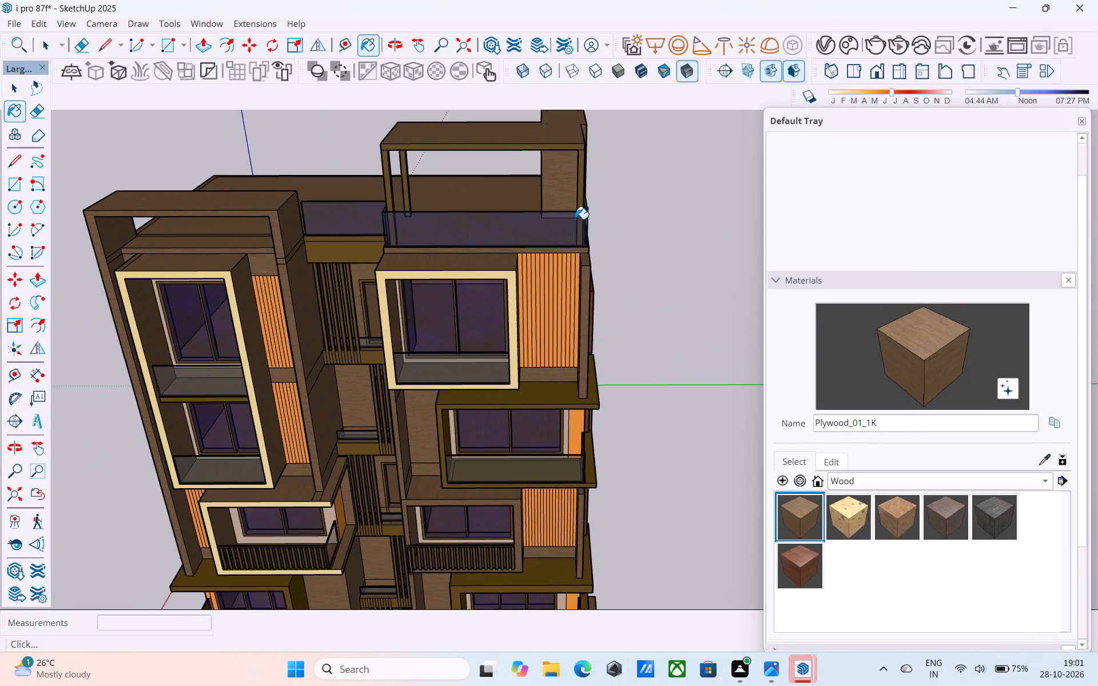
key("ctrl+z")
Inside the building group, paint the top face of the rooftop pergola with the wood material Wood_Veneer_15_1K.
middle_click_drag(567, 245, 544, 323, "shift")
key("space")
double_click(525, 332)
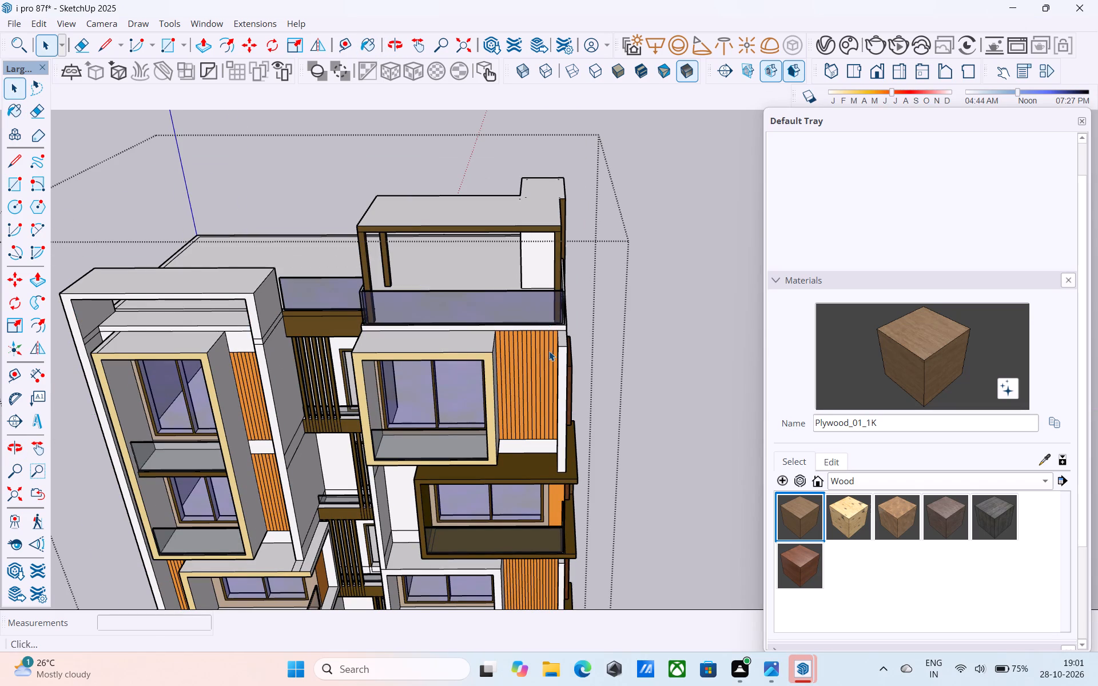
left_click(798, 561)
middle_click_drag(490, 237, 486, 293)
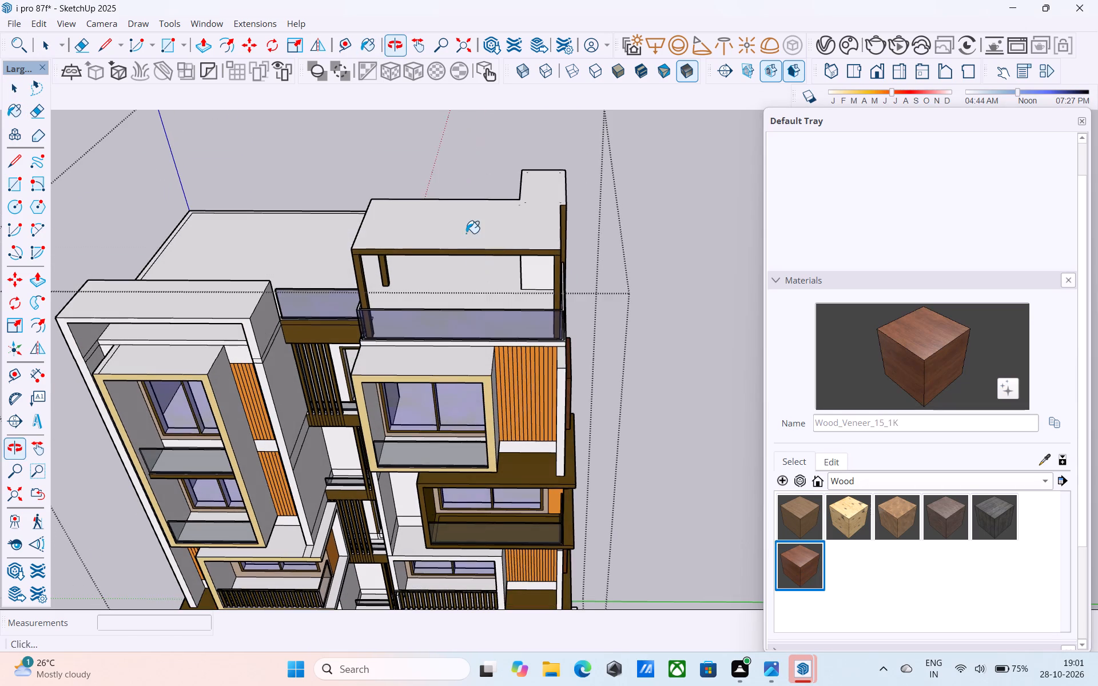
left_click(466, 233)
Paint the white faces of the rooftop wall block beneath the pergola with Plywood_01_1K.
scroll(466, 233, "down", 2)
middle_click_drag(466, 233, 551, 117)
scroll(582, 409, "up", 4)
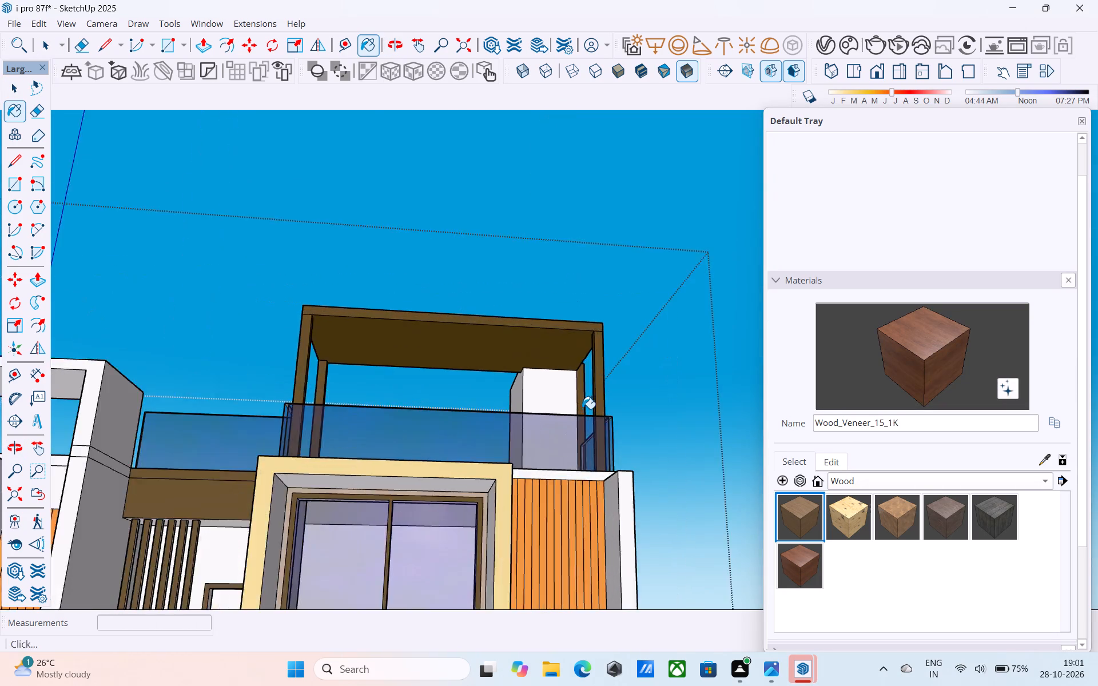
scroll(582, 409, "down", 4)
middle_click_drag(571, 411, 828, 522, "shift")
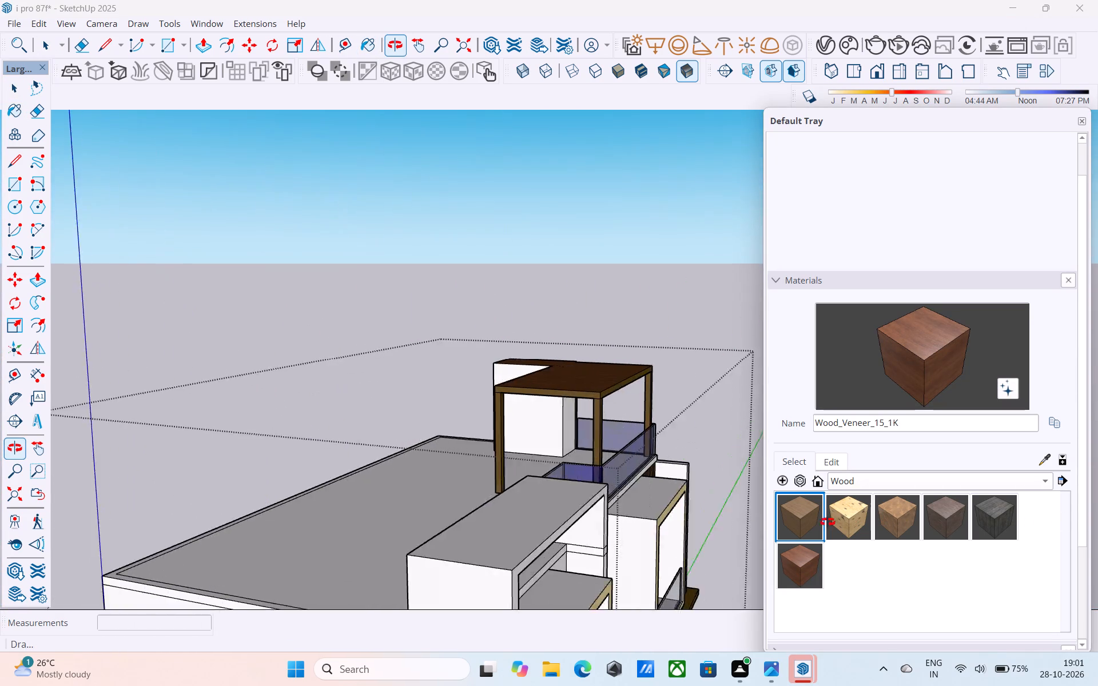
middle_click_drag(828, 522, 799, 519, "shift")
left_click(811, 509)
middle_click_drag(739, 476, 517, 424)
left_click_drag(659, 432, 649, 429)
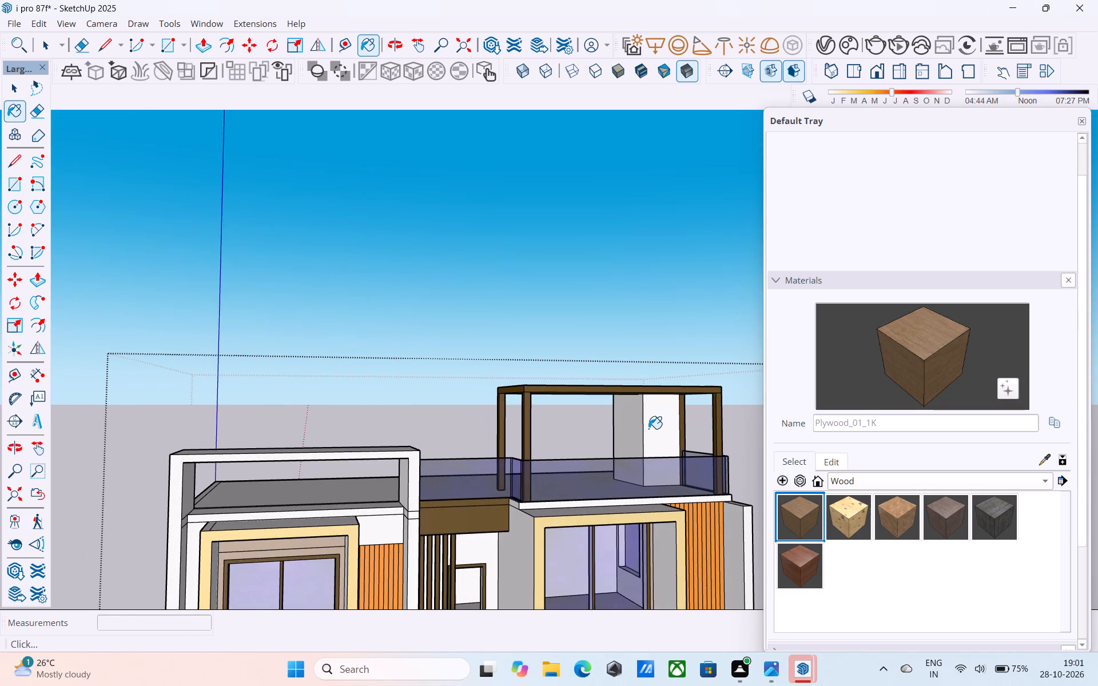
middle_click_drag(649, 429, 309, 438, "shift")
middle_click_drag(651, 412, 198, 417)
middle_click_drag(444, 454, 283, 478)
scroll(339, 470, "up", 3)
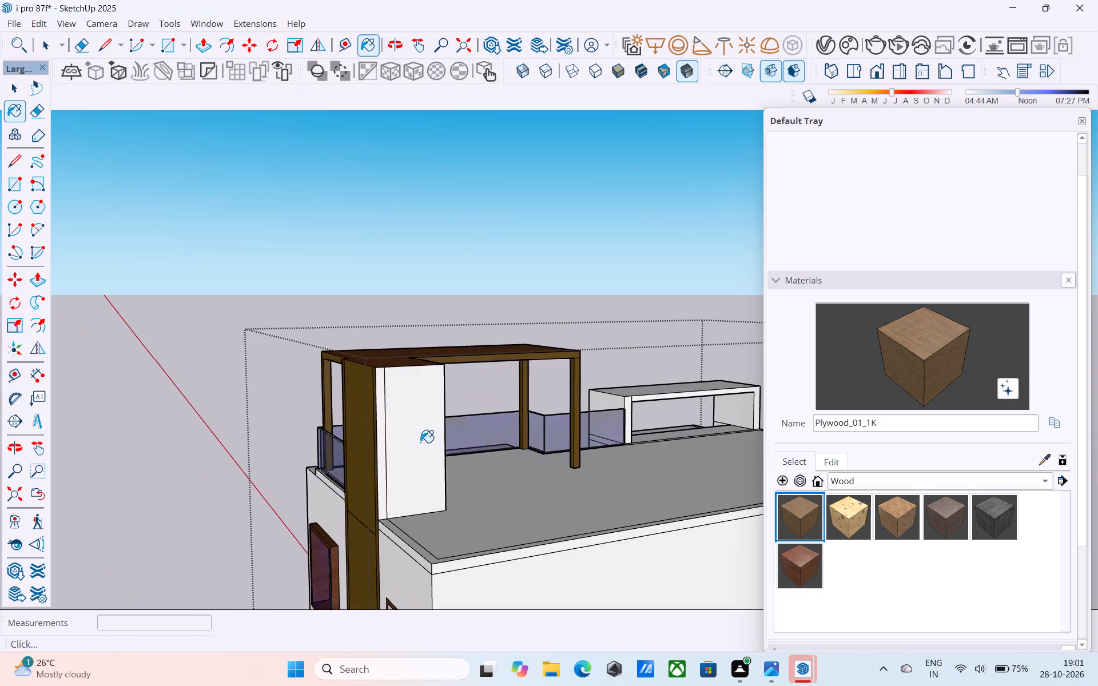
left_click(420, 442)
middle_click_drag(447, 416, 186, 420)
left_click(377, 368)
middle_click_drag(311, 390, 487, 425)
scroll(372, 446, "up", 3)
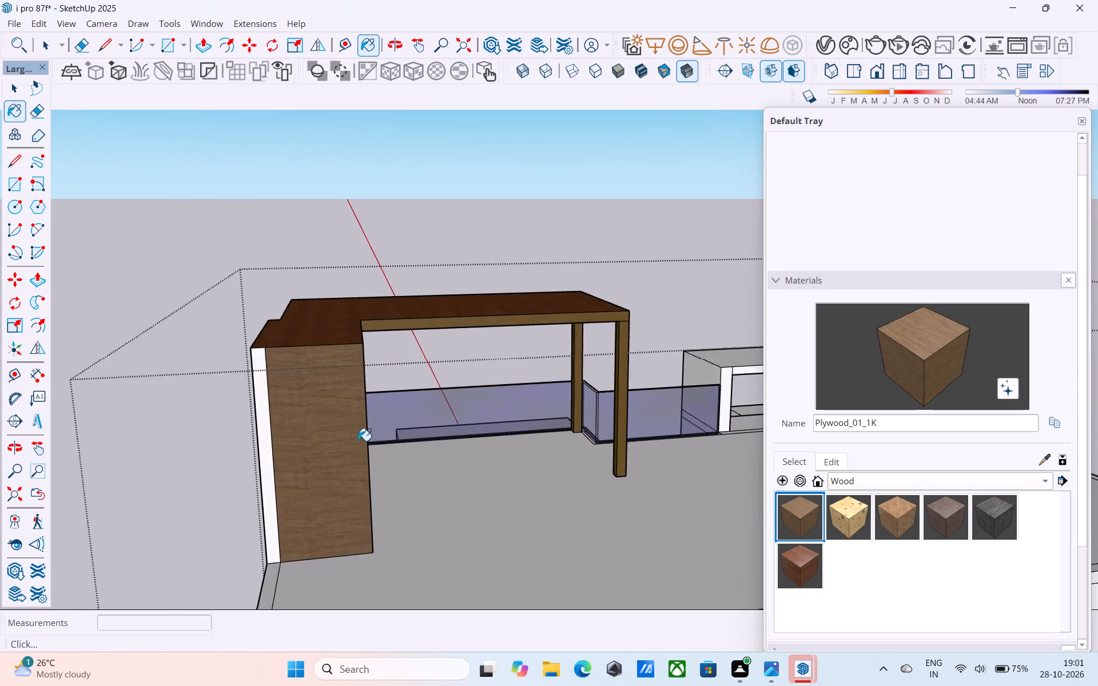
scroll(358, 441, "up", 4)
left_click(256, 395)
Check the painted rooftop block from the front corner and save the model.
middle_click_drag(256, 395, 637, 394)
scroll(594, 389, "down", 3)
middle_click_drag(518, 421, 815, 420)
middle_click_drag(441, 432, 470, 305)
scroll(459, 299, "down", 10)
middle_click_drag(445, 364, 520, 449)
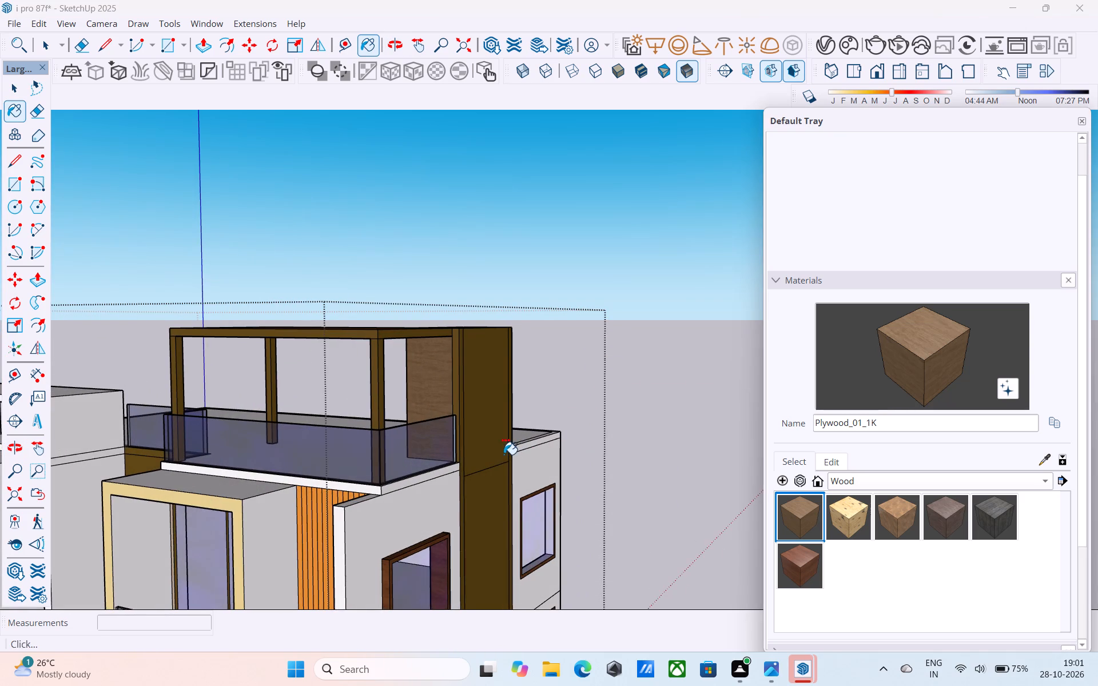
key("ctrl+s")
Examine the whole front facade from several angles for remaining unpainted surfaces and stray edges.
scroll(475, 416, "down", 7)
key("space")
scroll(420, 350, "down", 4)
middle_click_drag(412, 441, 411, 460)
scroll(397, 429, "down", 6)
middle_click_drag(387, 462, 471, 449)
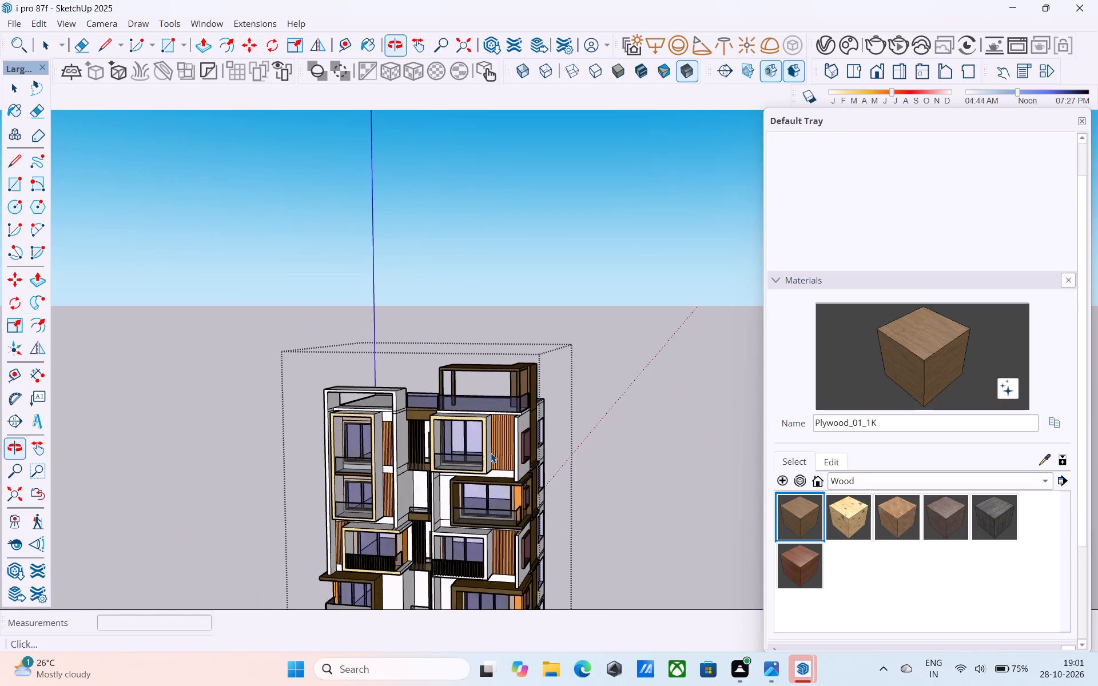
middle_click_drag(534, 463, 539, 452)
middle_click_drag(553, 487, 643, 312, "shift")
middle_click_drag(635, 315, 600, 314)
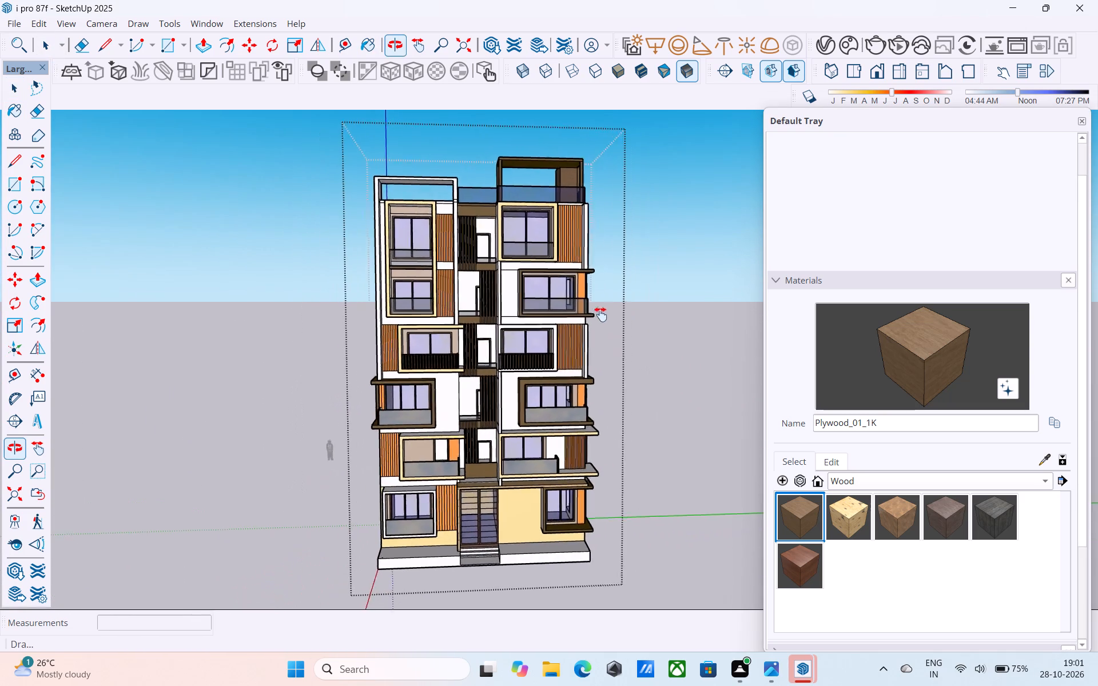
middle_click_drag(600, 314, 635, 337)
scroll(577, 358, "up", 6)
middle_click_drag(540, 362, 435, 285)
scroll(518, 336, "up", 1)
scroll(435, 285, "down", 3)
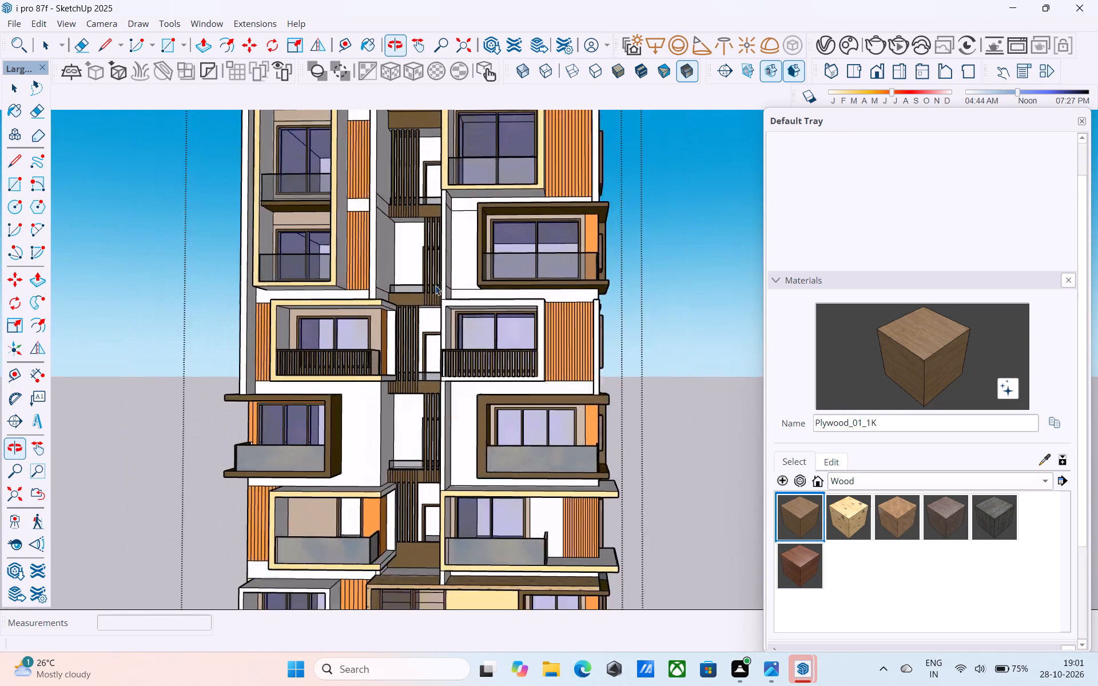
middle_click_drag(435, 285, 550, 374, "shift")
middle_click_drag(571, 390, 403, 265, "shift")
scroll(384, 254, "down", 3)
middle_click_drag(438, 313, 335, 244)
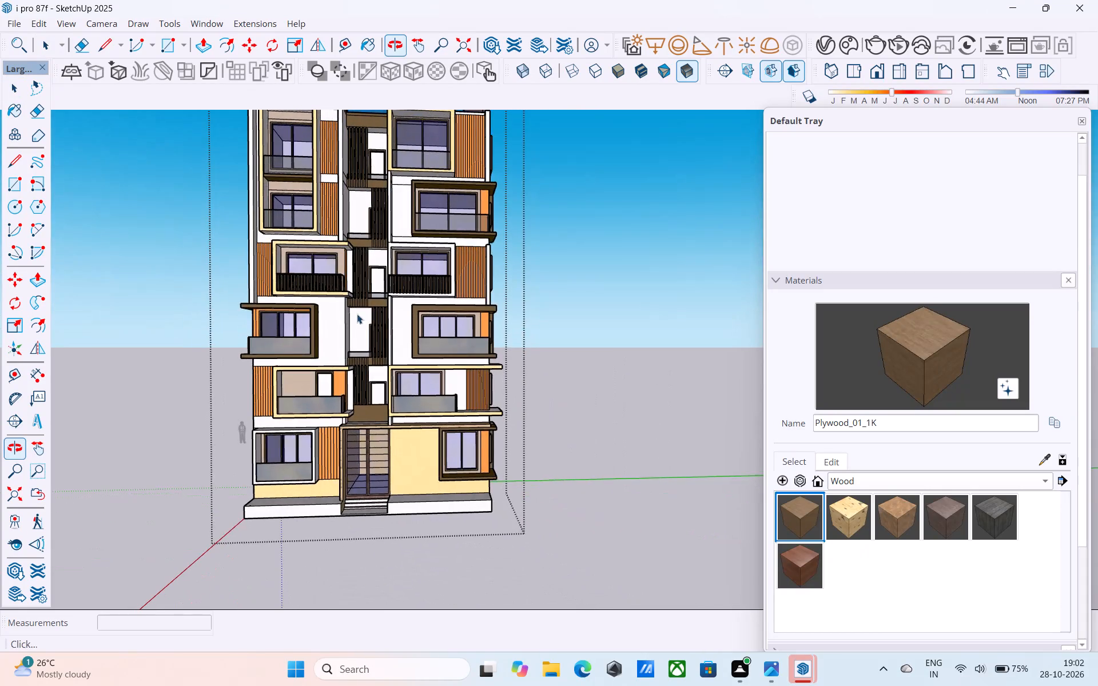
Erase the stray vertical edge on the white wall band just above the left end of the entrance canopy.
scroll(364, 425, "up", 6)
middle_click_drag(300, 429, 395, 327, "shift")
scroll(397, 323, "up", 3)
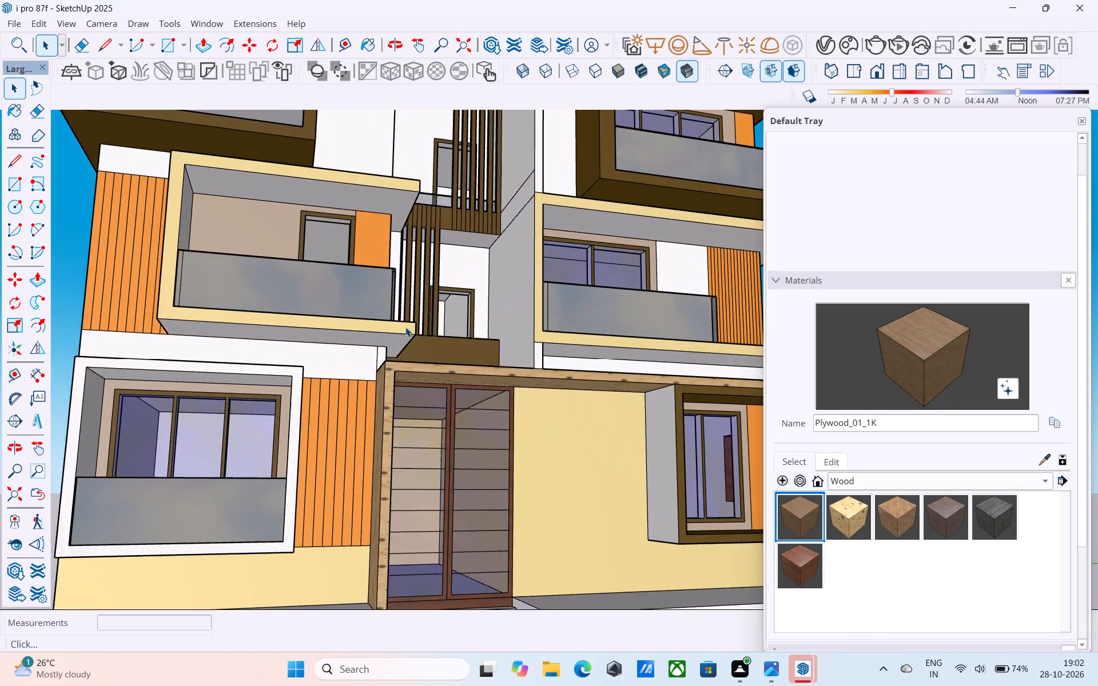
scroll(405, 327, "up", 5)
middle_click_drag(379, 357, 312, 491)
scroll(324, 442, "up", 1)
scroll(384, 384, "up", 7)
middle_click_drag(381, 358, 378, 319)
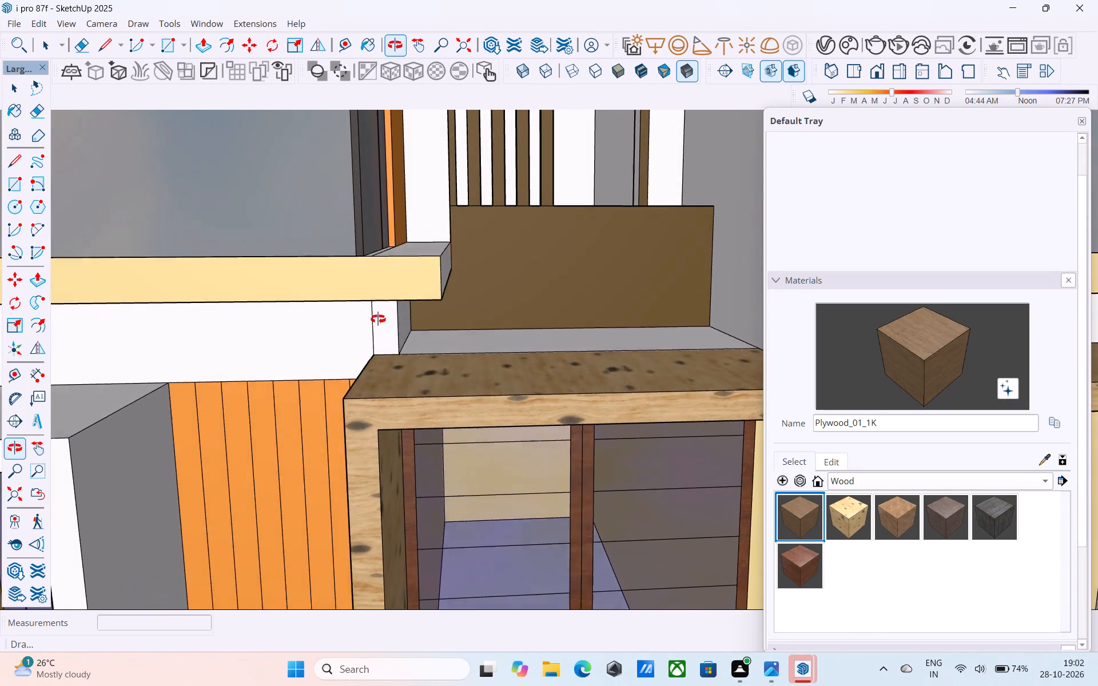
middle_click_drag(378, 319, 378, 297)
scroll(378, 300, "up", 1)
key("e")
left_click_drag(377, 293, 368, 292)
key("space")
Examine the front facade around the entrance canopy and lower balconies from several angles for remaining stray edges.
scroll(364, 296, "down", 16)
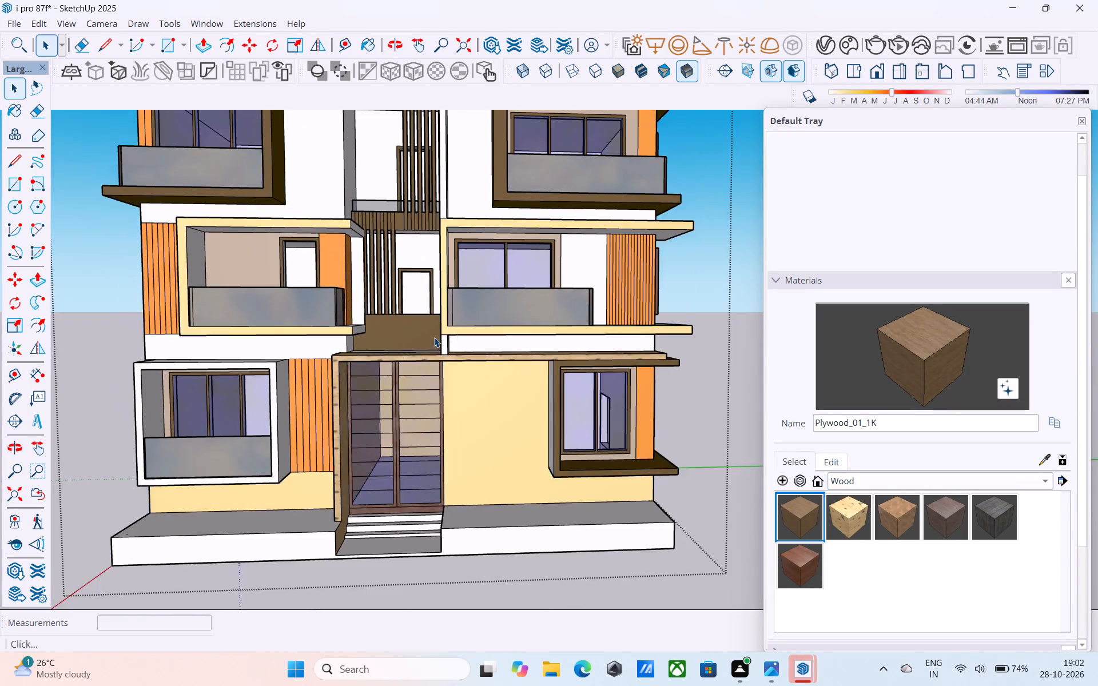
scroll(457, 330, "up", 10)
middle_click_drag(459, 339, 365, 326)
scroll(365, 326, "down", 7)
middle_click_drag(365, 337, 371, 341)
scroll(363, 347, "down", 2)
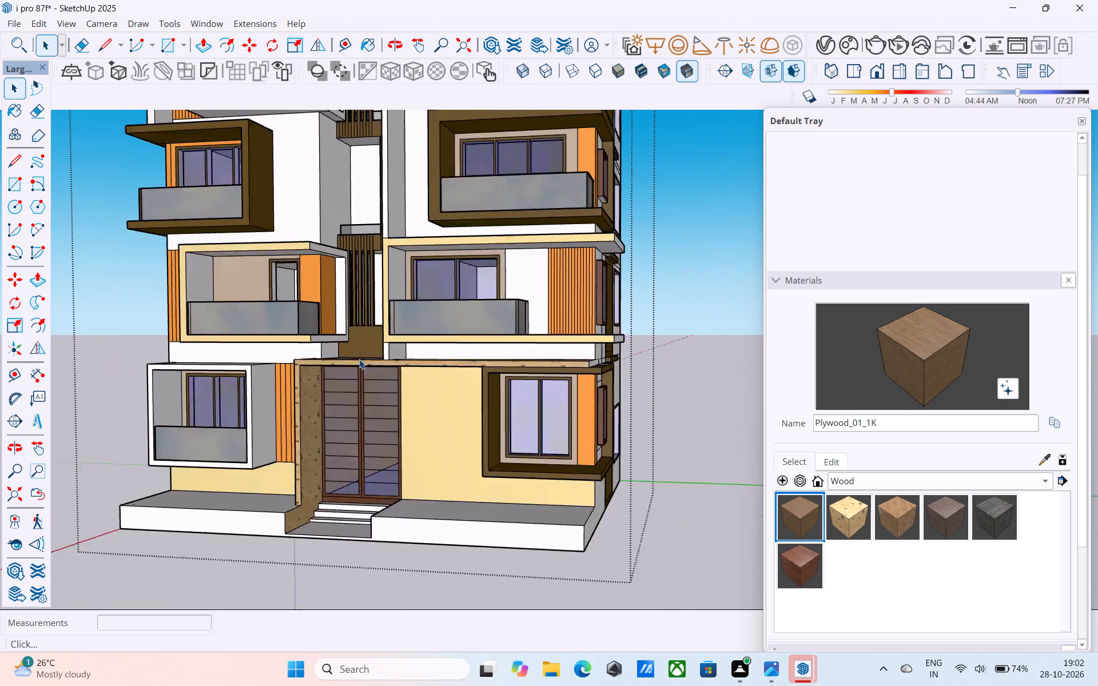
scroll(359, 359, "down", 6)
middle_click_drag(347, 361, 424, 377)
middle_click_drag(376, 353, 438, 358)
scroll(383, 362, "down", 4)
middle_click_drag(377, 369, 372, 415)
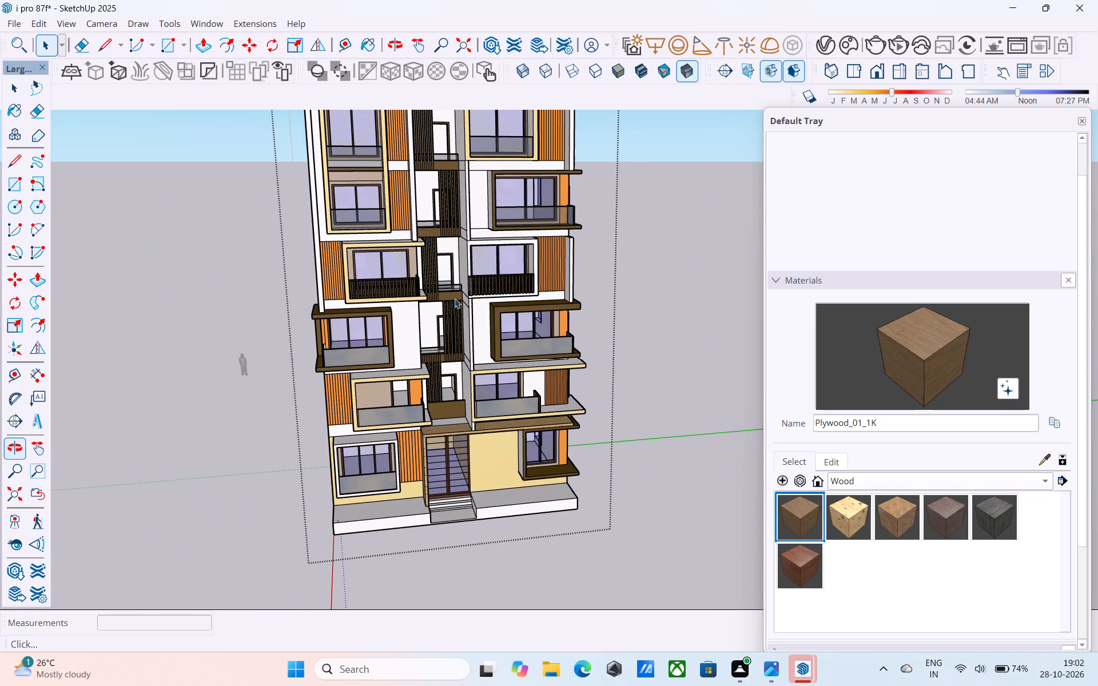
scroll(464, 284, "down", 1)
middle_click_drag(464, 284, 436, 409)
Erase the stray edges on the white wall and its grey side return, just below the right-hand upper brown-framed balcony.
scroll(449, 353, "up", 10)
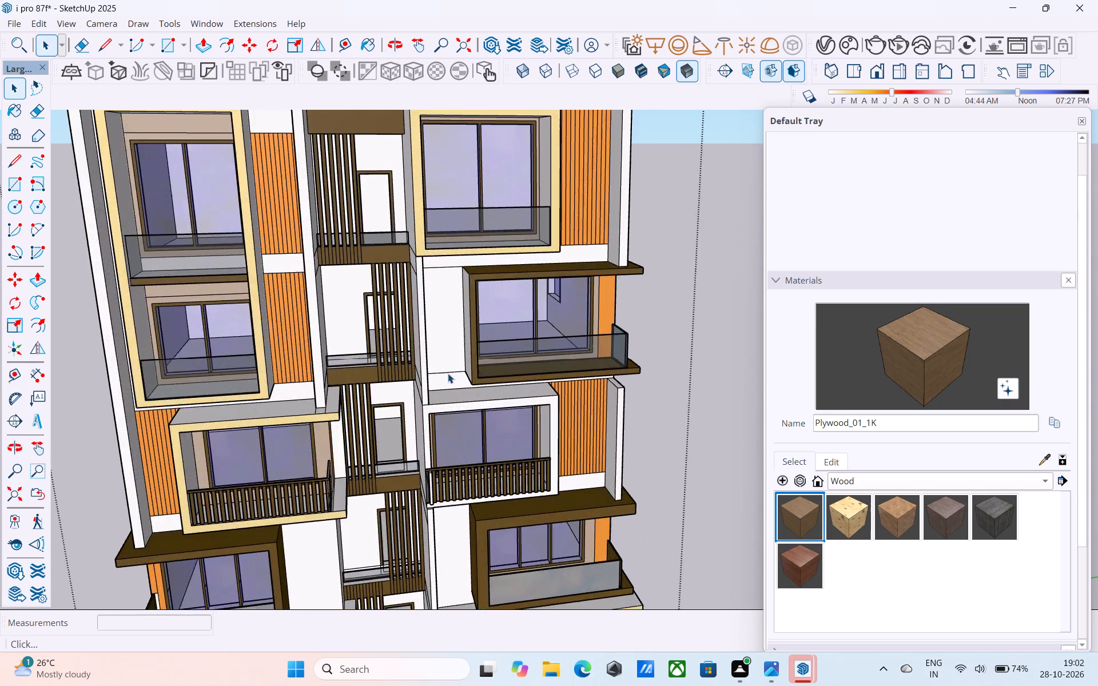
scroll(448, 373, "up", 3)
middle_click_drag(448, 373, 422, 381)
scroll(430, 384, "up", 5)
key("e")
left_click_drag(447, 387, 444, 342)
middle_click_drag(439, 341, 406, 319)
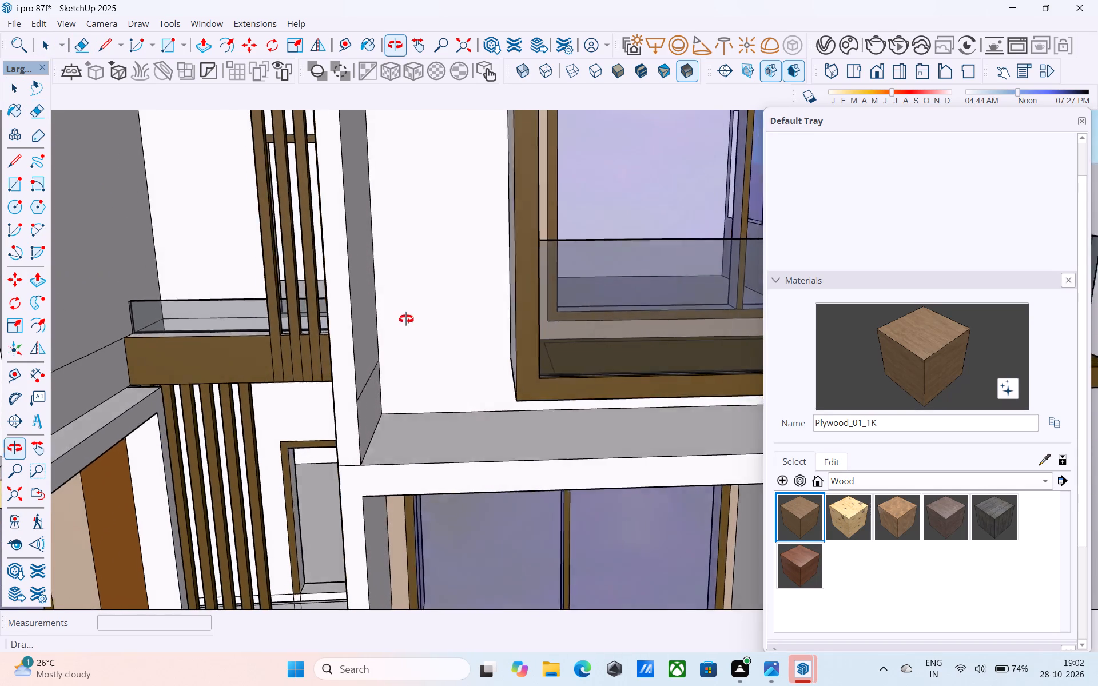
middle_click_drag(406, 319, 361, 300)
scroll(397, 317, "up", 1)
left_click_drag(356, 358, 357, 386)
scroll(356, 393, "down", 9)
Erase the stray horizontal edge and its leftover stub on the white wall and side return beside the top of that brown balcony frame.
scroll(371, 275, "up", 3)
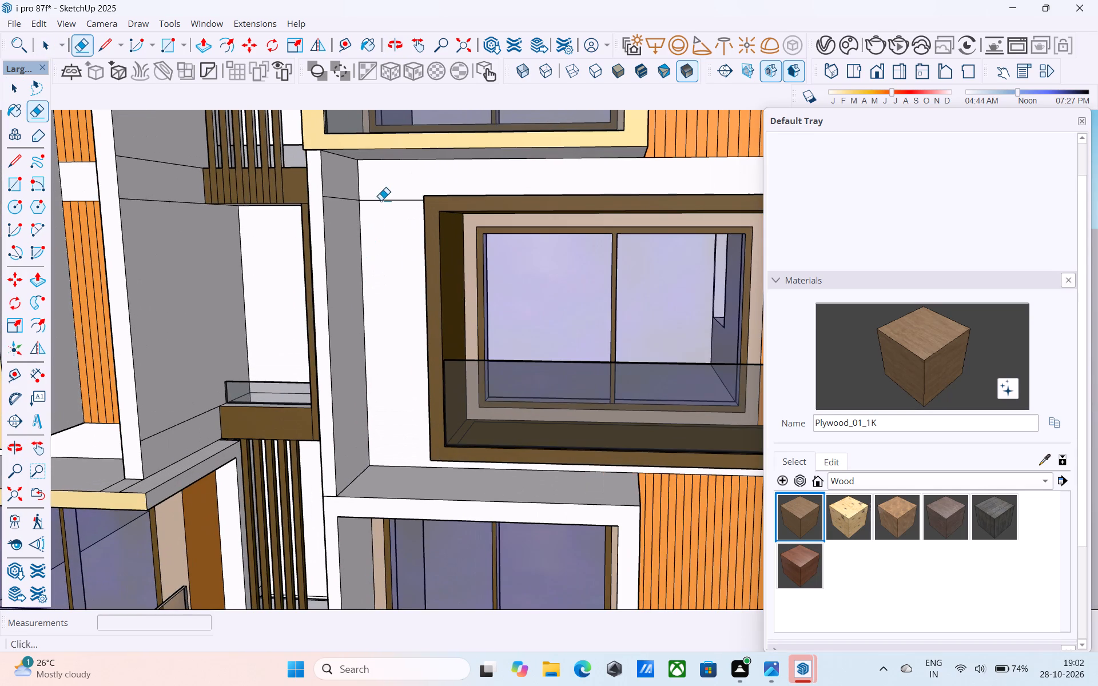
left_click_drag(381, 200, 385, 206)
left_click_drag(348, 197, 347, 203)
scroll(373, 196, "up", 6)
left_click(359, 200)
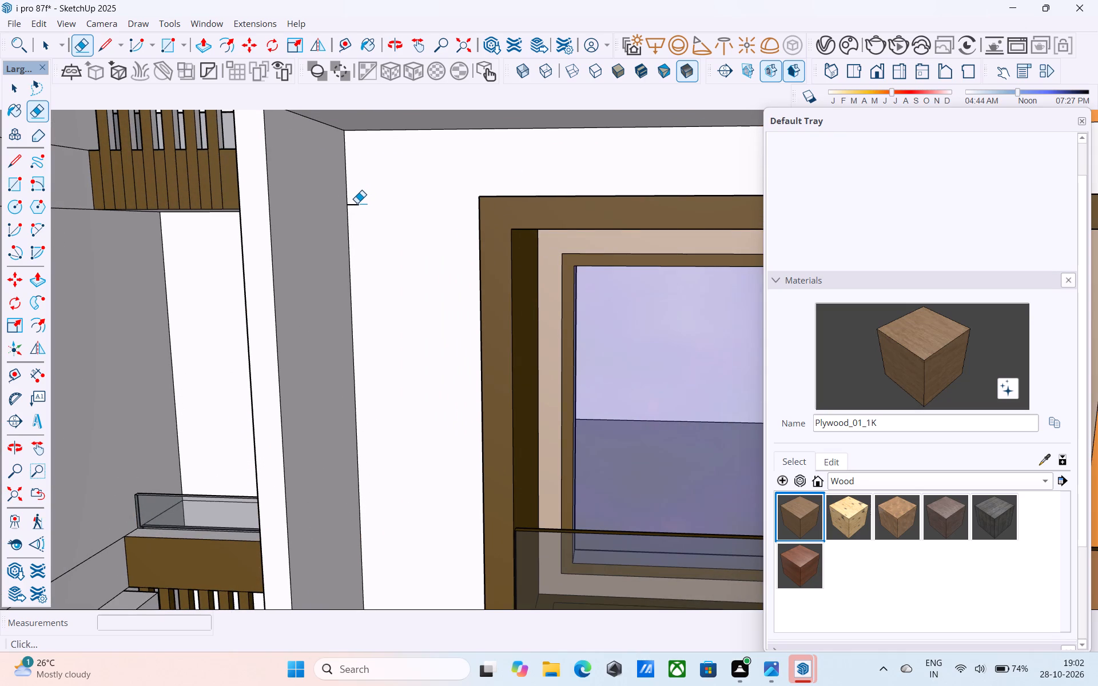
left_click(357, 203)
Examine the upper floors, the full front facade and the side corner for remaining stray edges or unpainted surfaces.
scroll(357, 234, "down", 16)
middle_click_drag(363, 398, 368, 422)
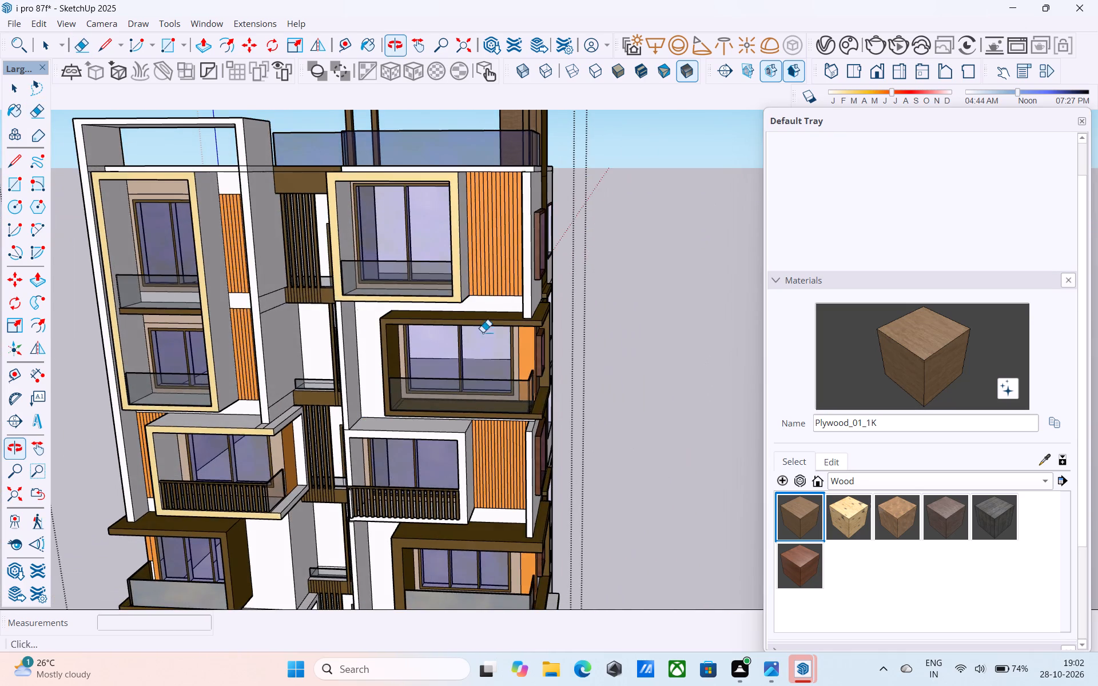
scroll(487, 325, "down", 3)
middle_click_drag(485, 325, 529, 154)
middle_click_drag(446, 460, 443, 528)
scroll(479, 317, "up", 3)
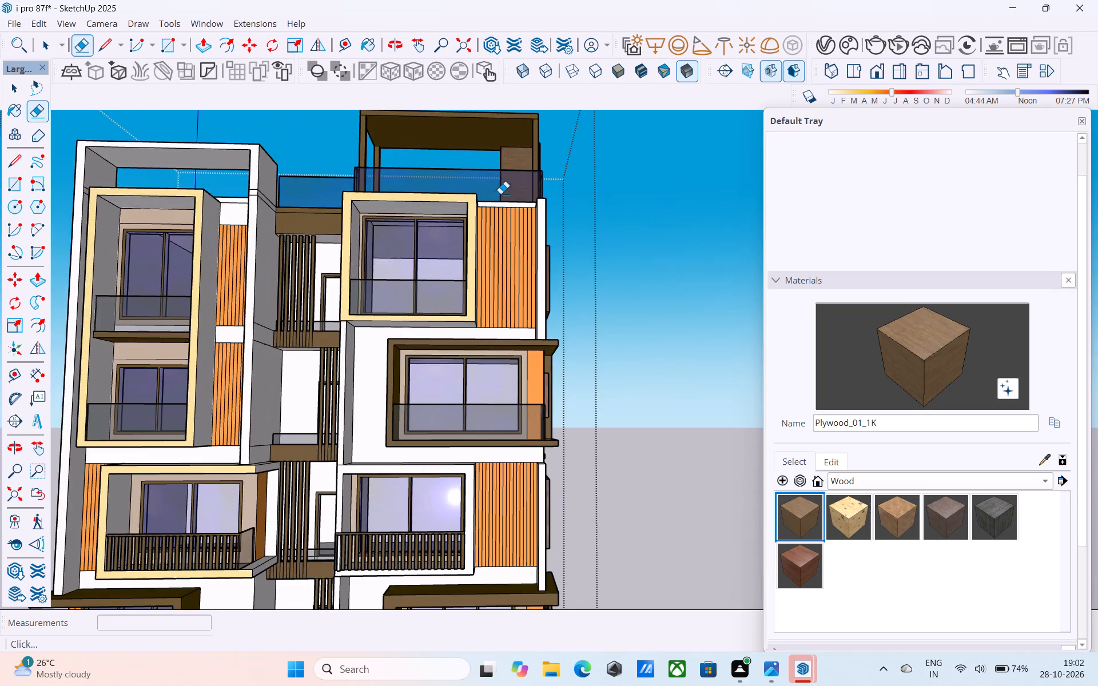
middle_click_drag(488, 258, 408, 385)
scroll(510, 329, "down", 5)
middle_click_drag(485, 356, 406, 352)
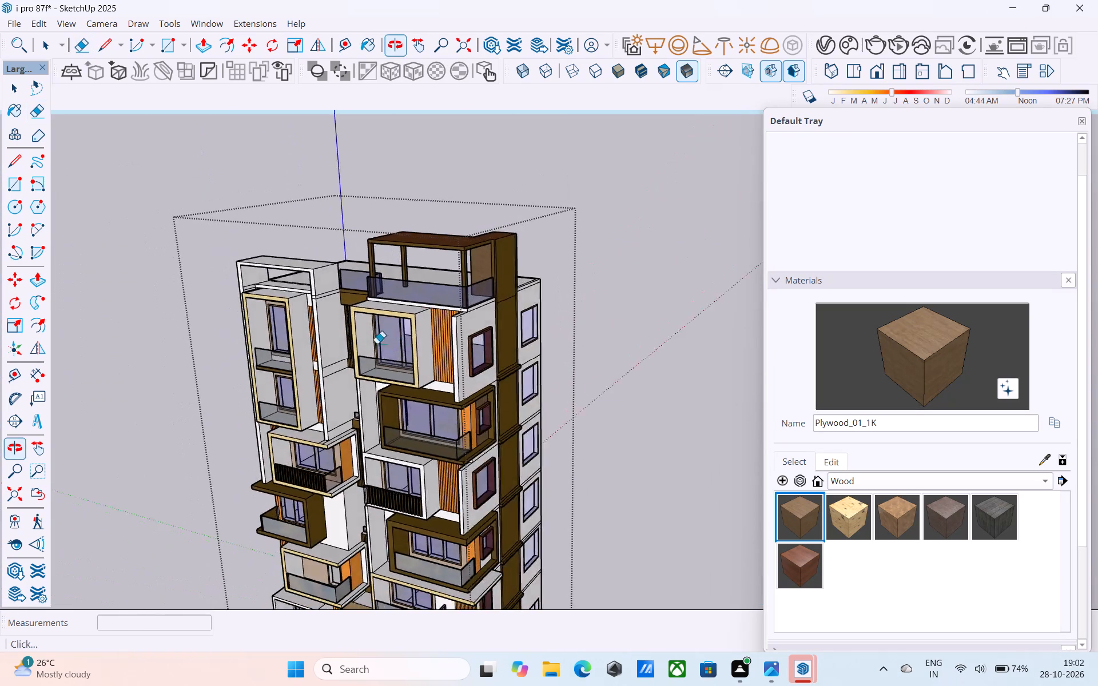
scroll(370, 341, "up", 4)
scroll(315, 342, "down", 6)
middle_click_drag(323, 406, 416, 345)
scroll(448, 343, "down", 4)
middle_click_drag(448, 343, 503, 310)
scroll(554, 426, "up", 6)
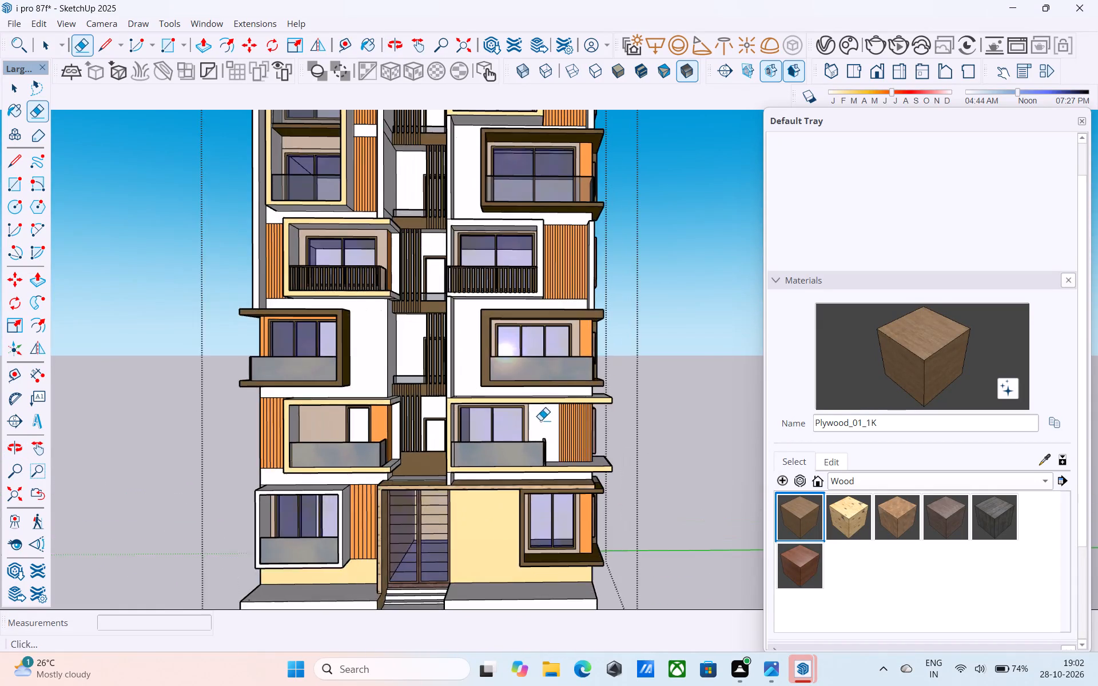
scroll(540, 420, "up", 7)
middle_click_drag(540, 418, 591, 412)
scroll(628, 390, "down", 3)
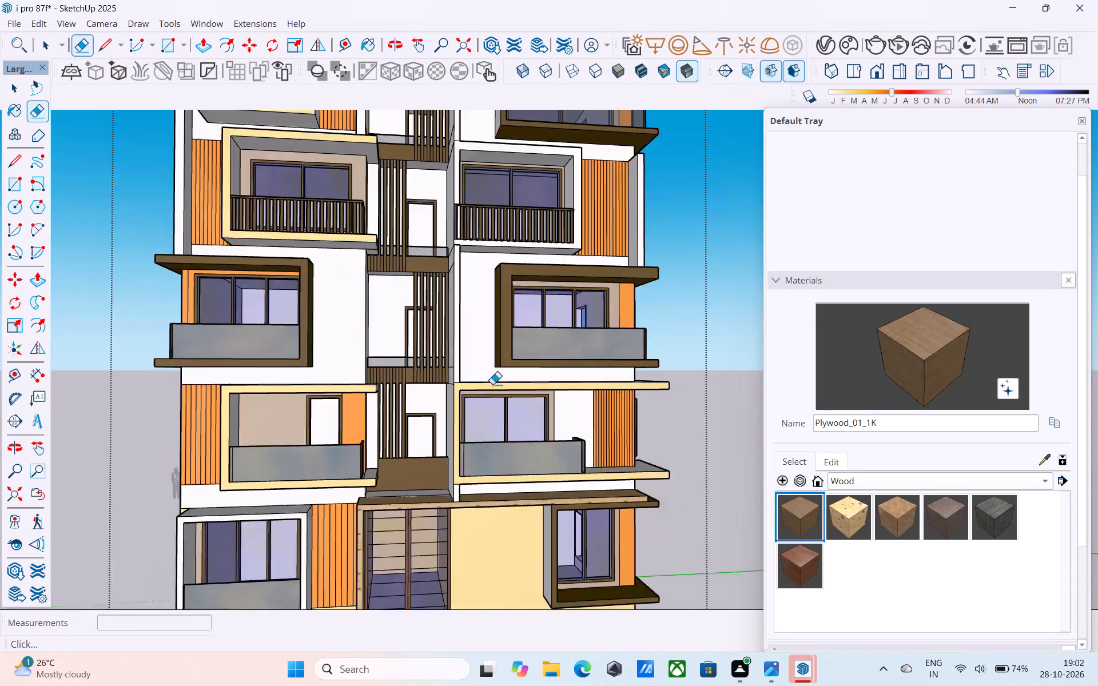
scroll(492, 384, "down", 3)
middle_click_drag(331, 383, 499, 396)
middle_click_drag(667, 267, 489, 353)
scroll(319, 364, "down", 3)
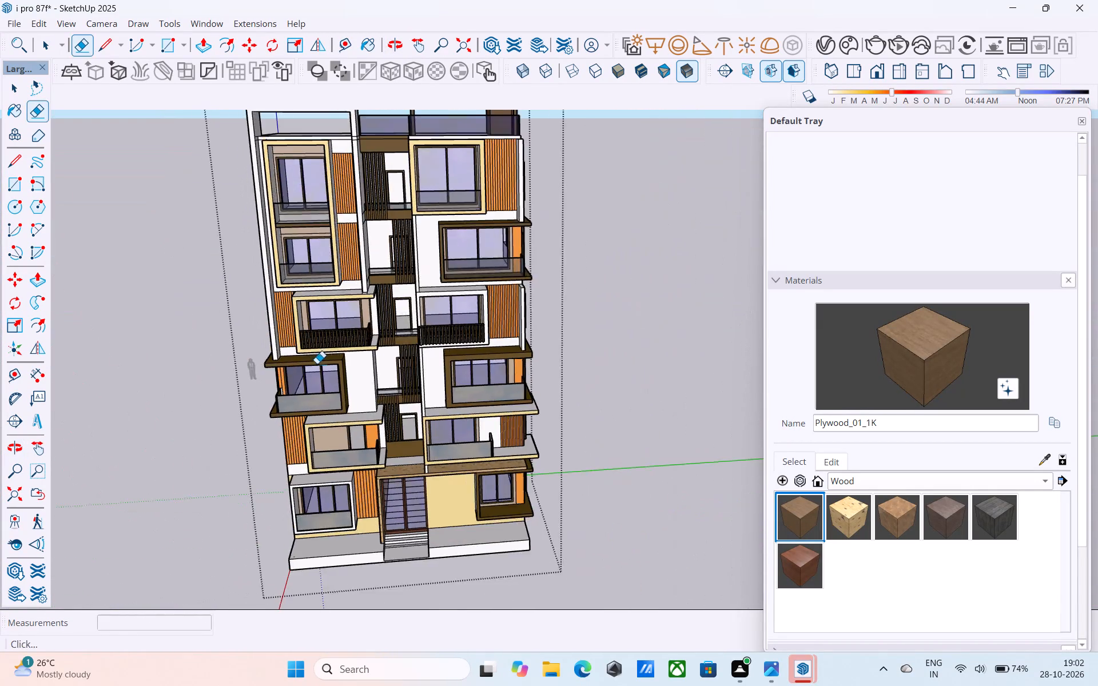
scroll(317, 364, "down", 5)
middle_click_drag(510, 264, 277, 292)
scroll(343, 296, "up", 5)
middle_click_drag(365, 302, 386, 350, "shift")
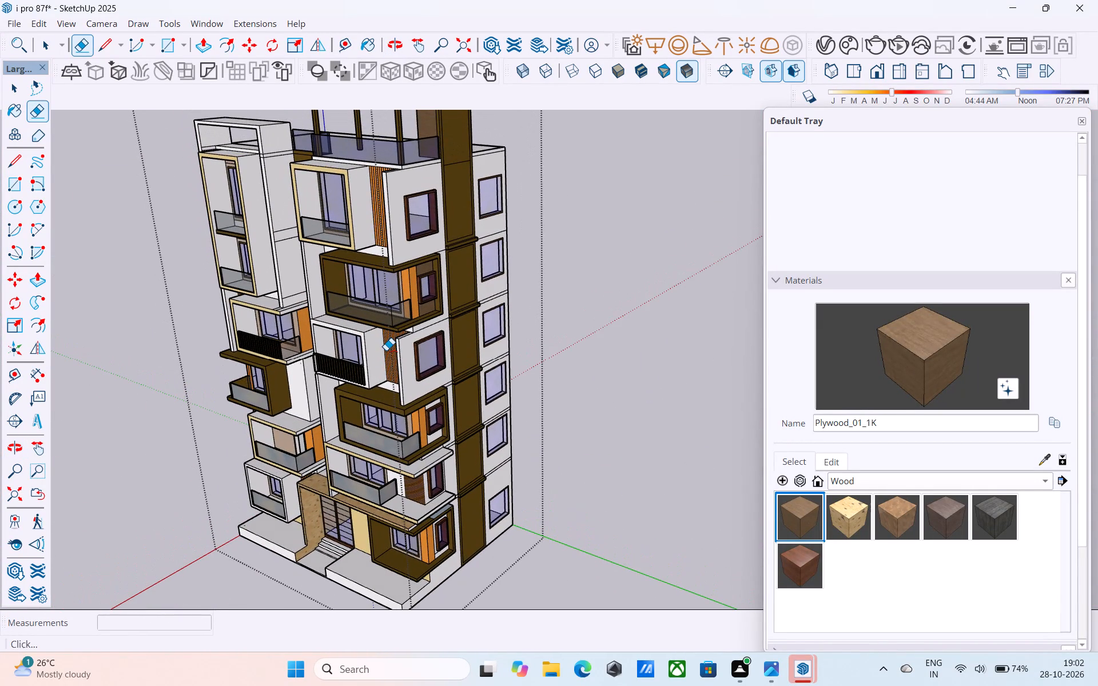
Save the cleaned-up building model.
key("ctrl+s")
key("space")
Review the saved building's front facade from high and low angles, including the balconies and entrance.
scroll(388, 346, "down", 5)
middle_click_drag(388, 346, 514, 321)
scroll(514, 321, "up", 8)
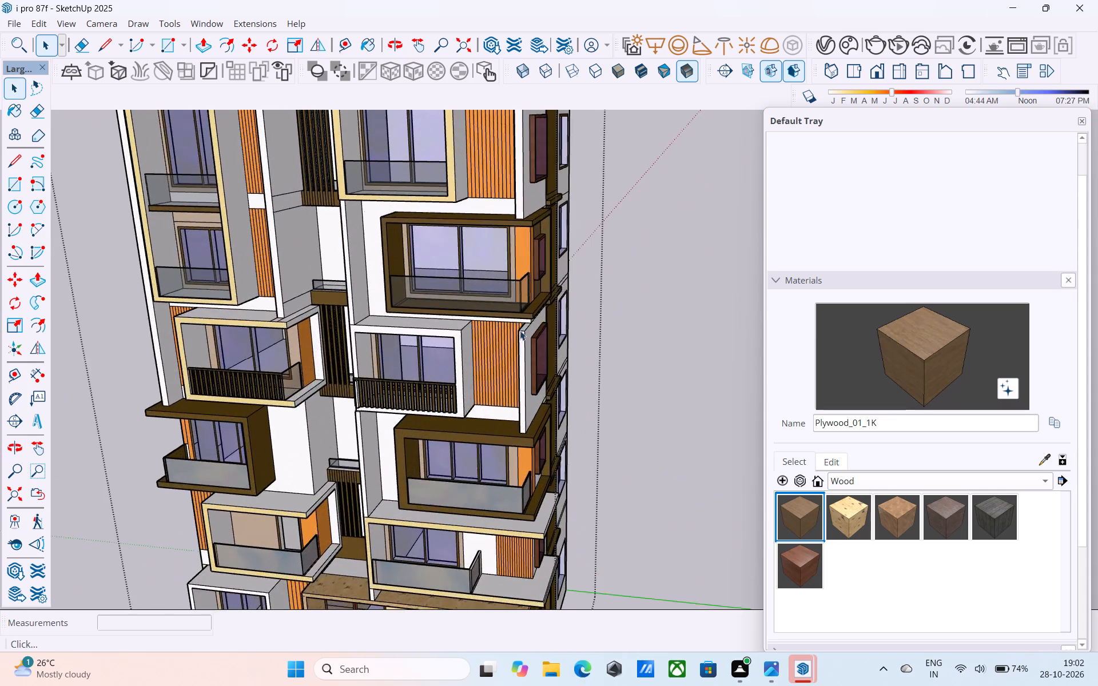
scroll(524, 352, "down", 6)
middle_click_drag(523, 372, 576, 338)
scroll(576, 338, "up", 1)
scroll(568, 338, "down", 2)
middle_click(566, 340)
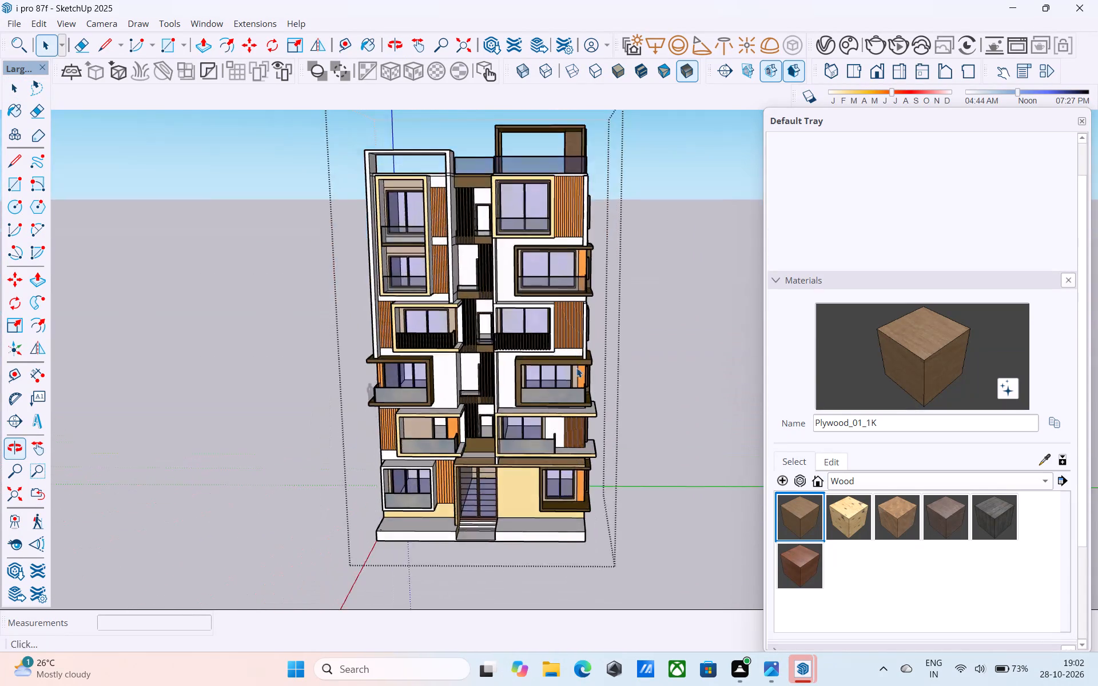
scroll(571, 460, "up", 10)
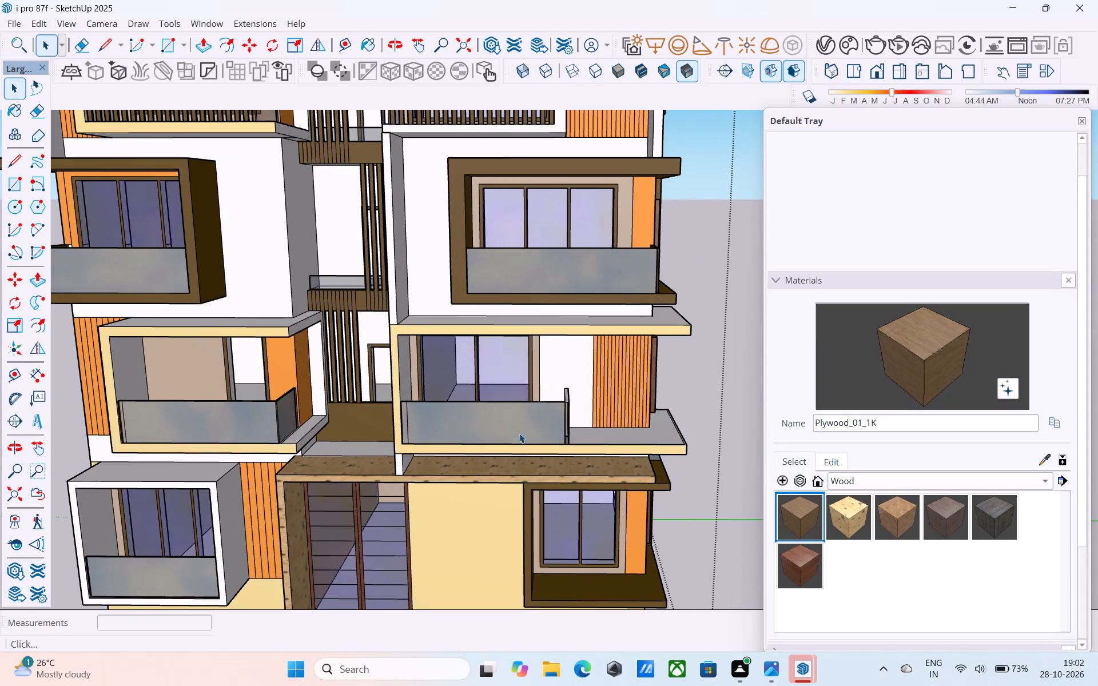
scroll(519, 433, "down", 5)
middle_click_drag(508, 437, 493, 352)
scroll(493, 332, "down", 2)
middle_click_drag(493, 332, 494, 332)
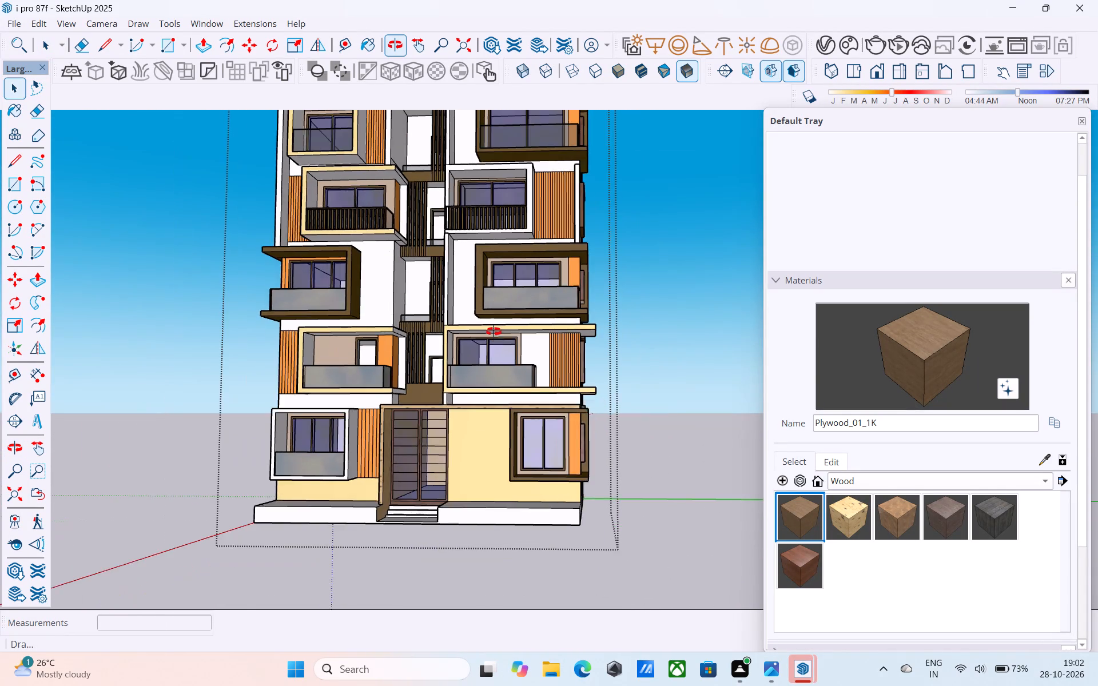
middle_click_drag(494, 332, 535, 425)
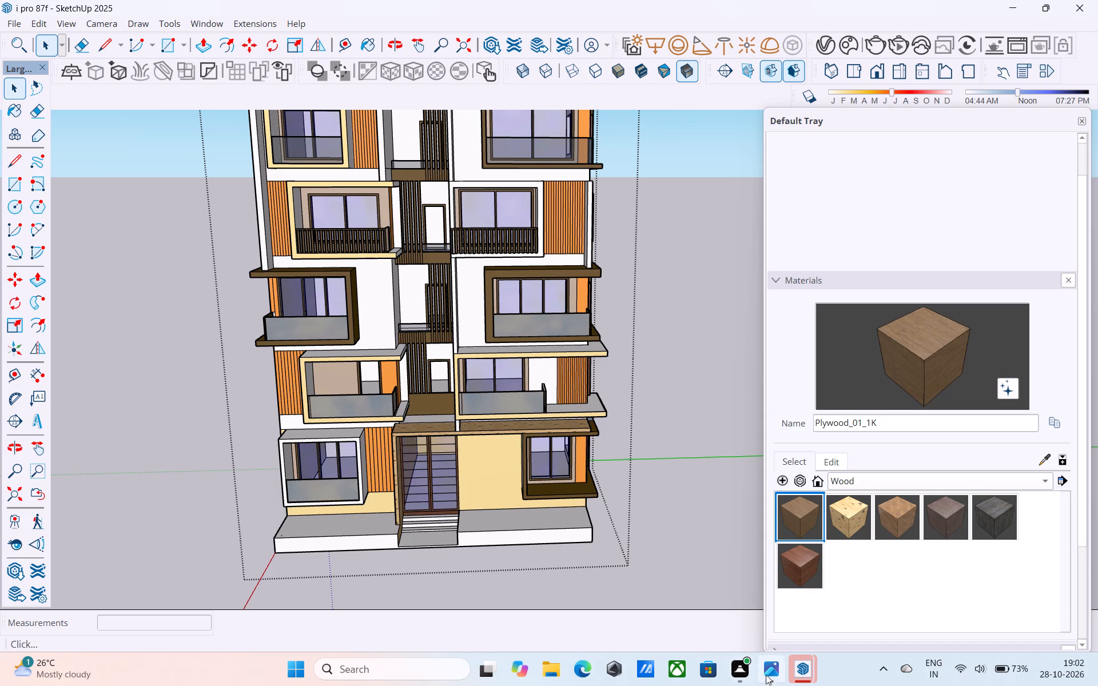